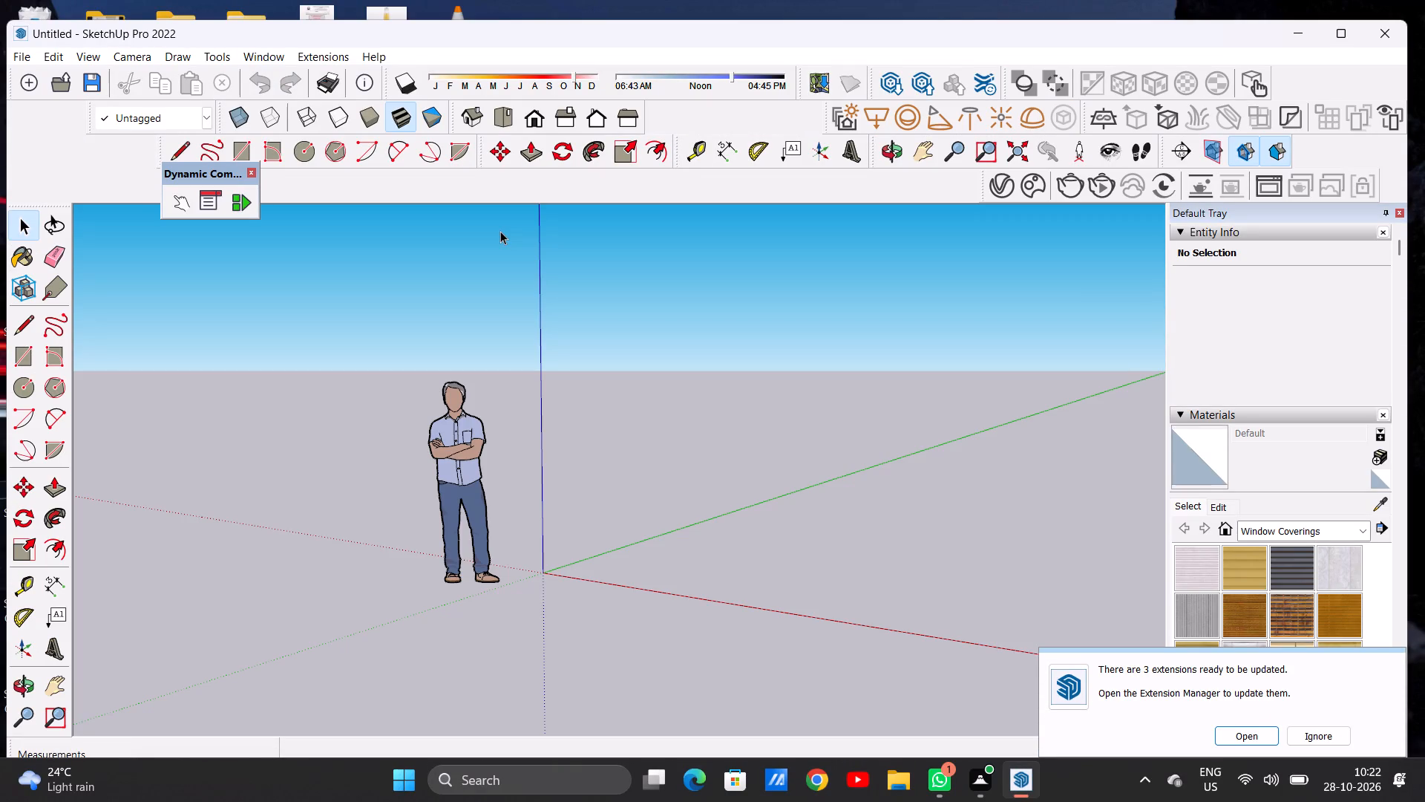
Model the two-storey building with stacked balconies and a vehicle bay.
In the top view, draw a rectangle about 12' 1" by 7' 8" on the ground plane near the origin.
left_click(504, 108)
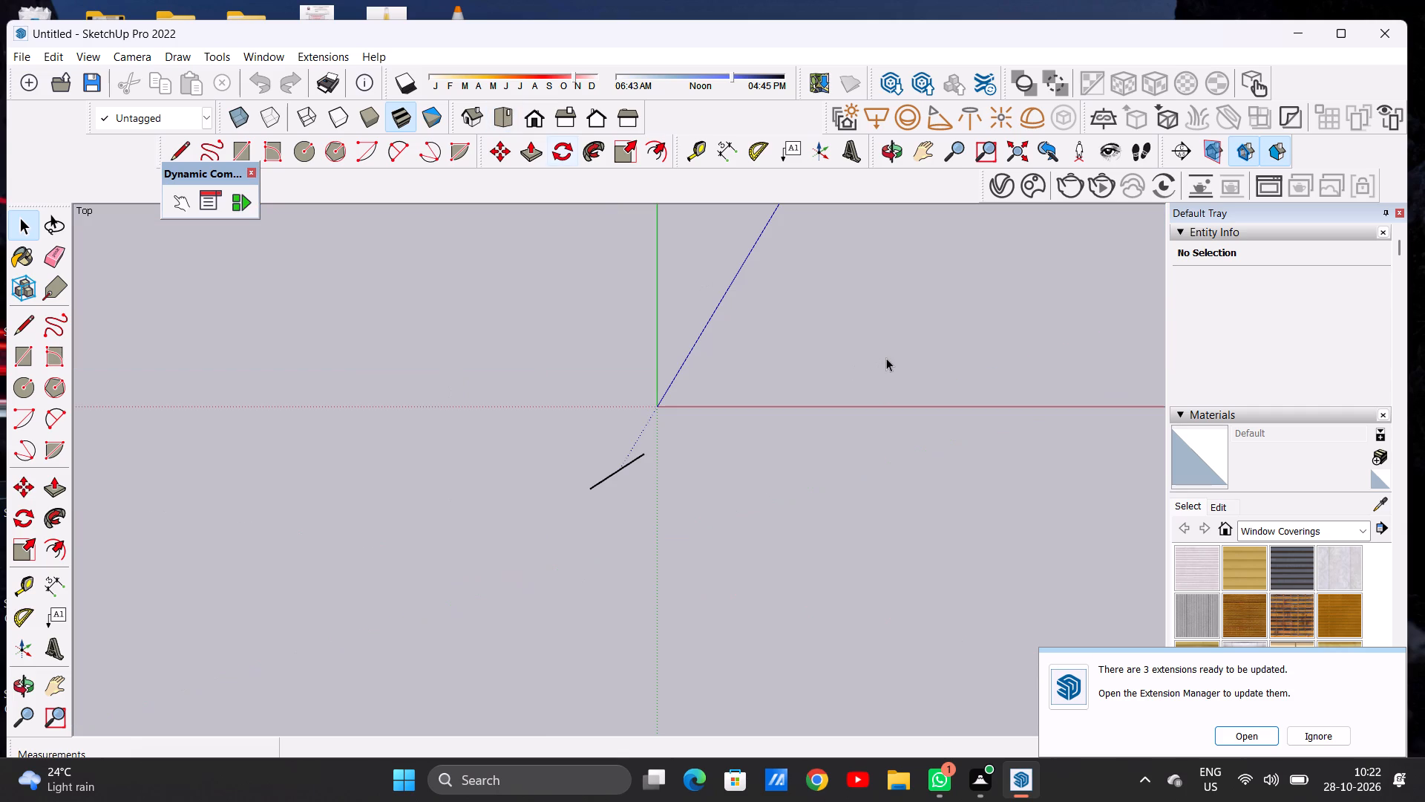
scroll(1028, 330, "up", 4)
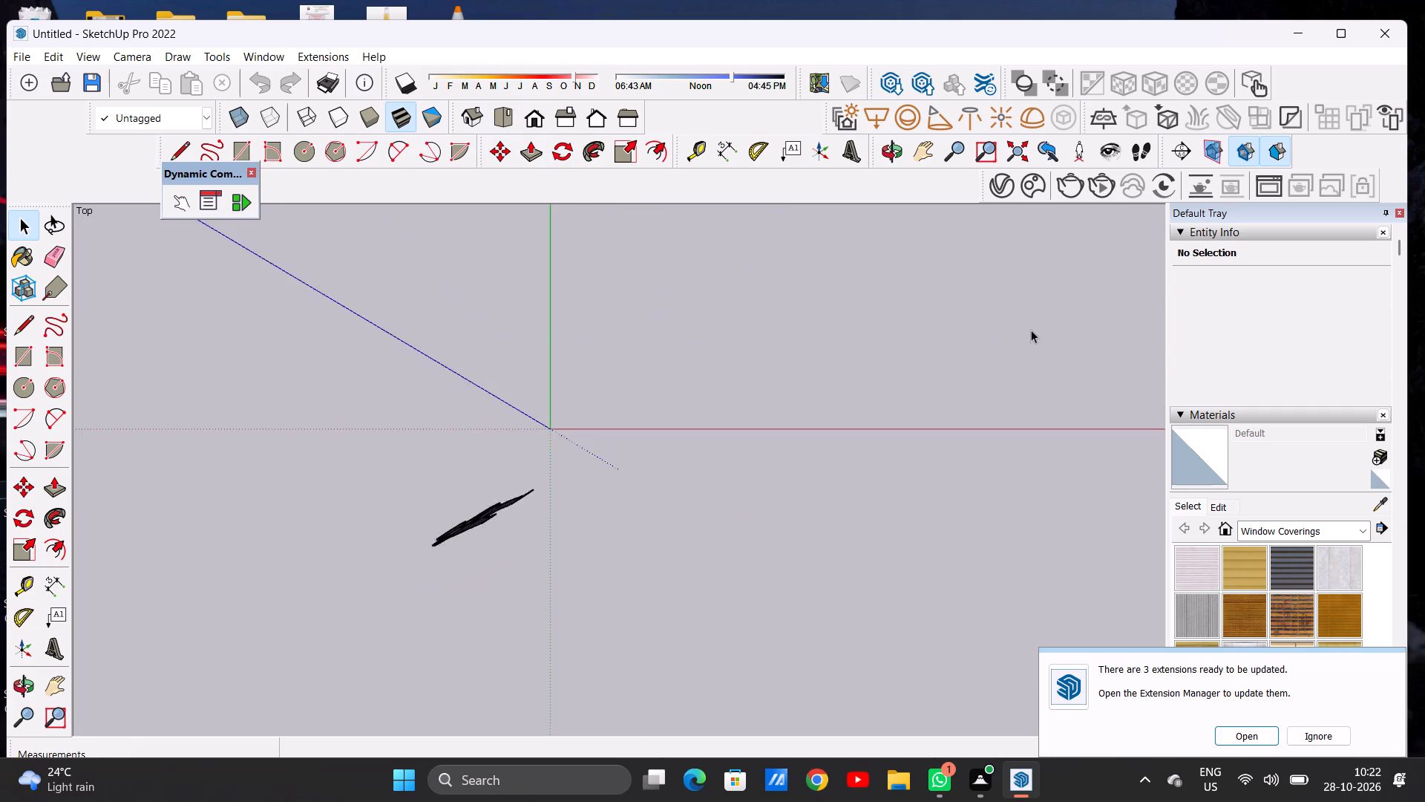
scroll(1032, 330, "down", 1)
scroll(1033, 330, "up", 9)
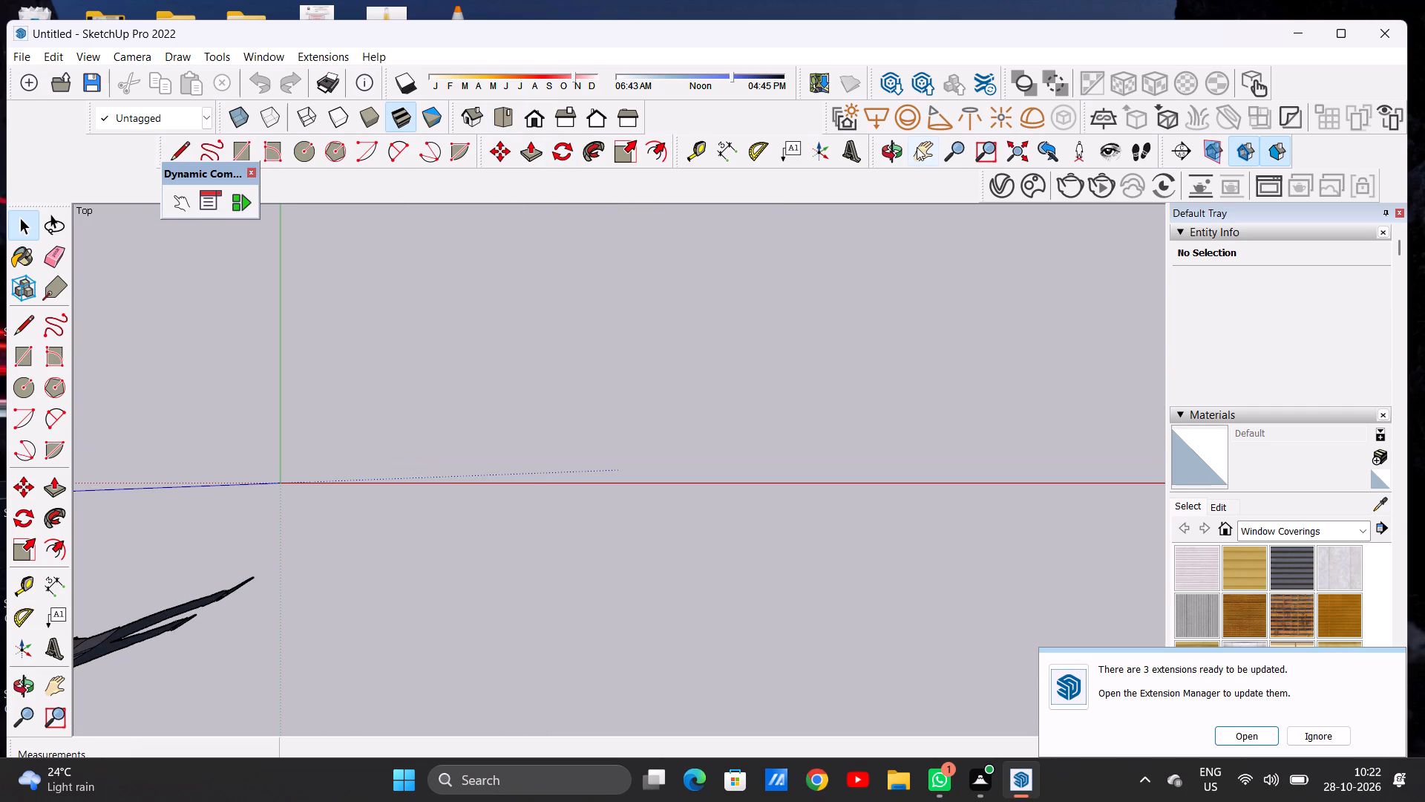
left_click(917, 147)
left_click_drag(671, 325, 508, 434)
left_click_drag(583, 356, 560, 470)
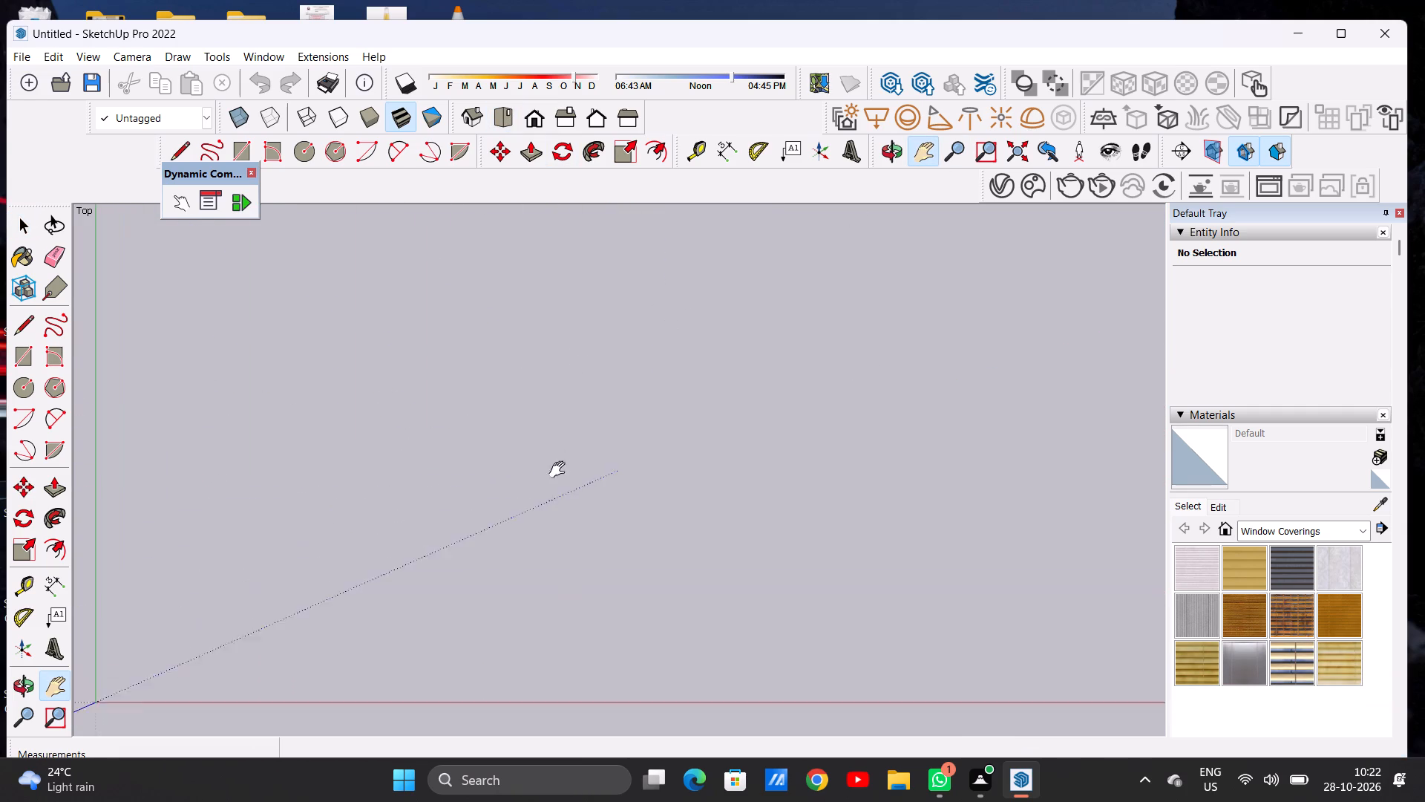
left_click_drag(560, 470, 557, 489)
left_click(558, 414)
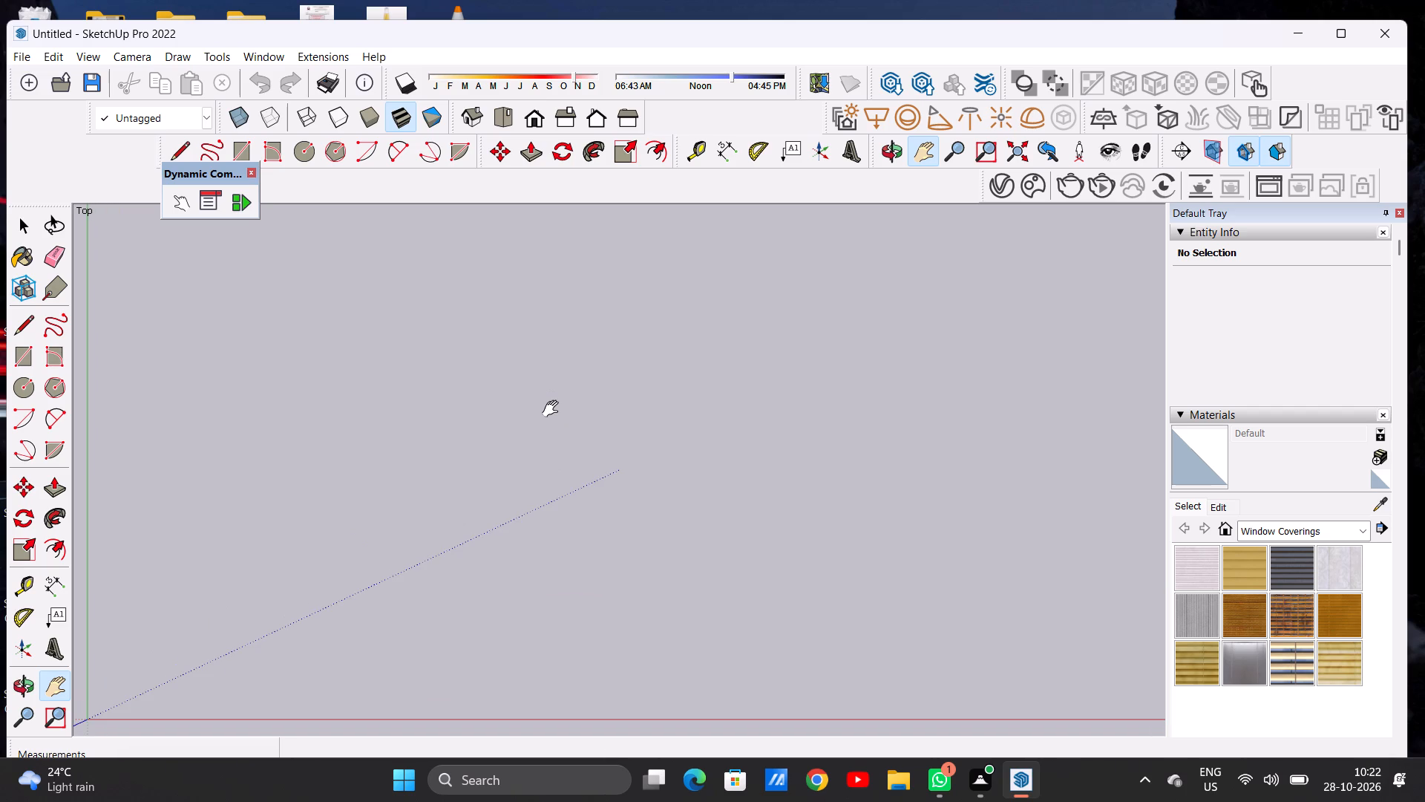
key("space")
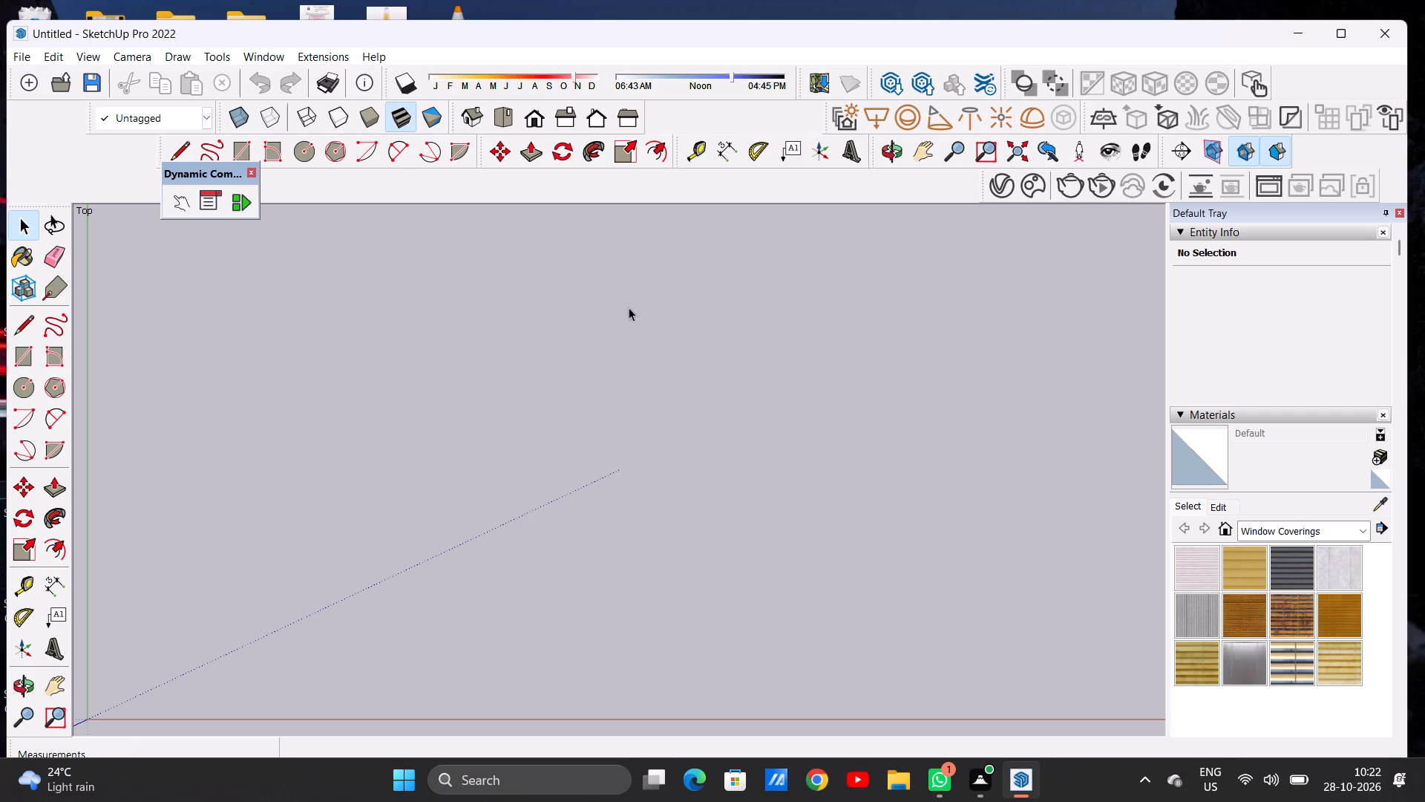
key("r")
left_click(270, 226)
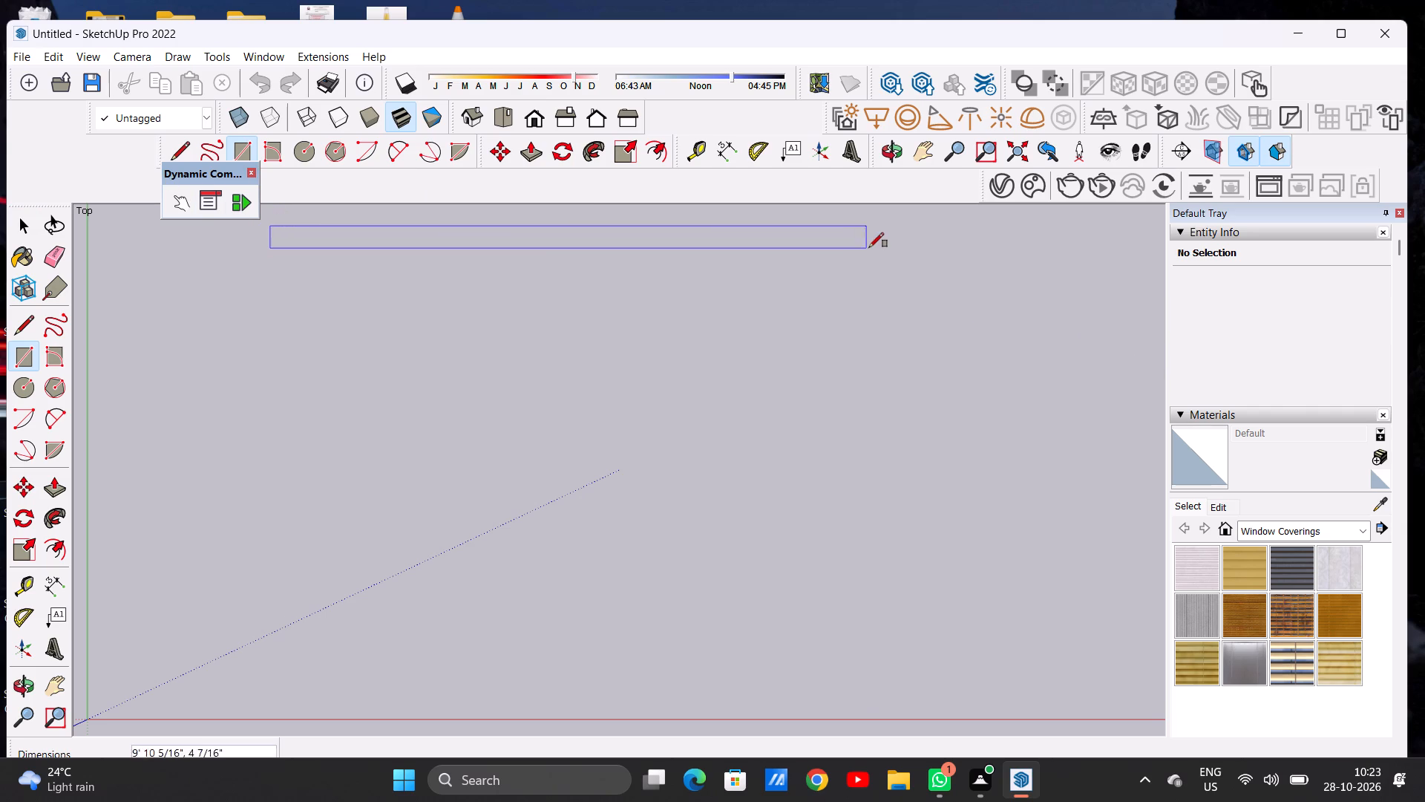
left_click(999, 688)
key("space")
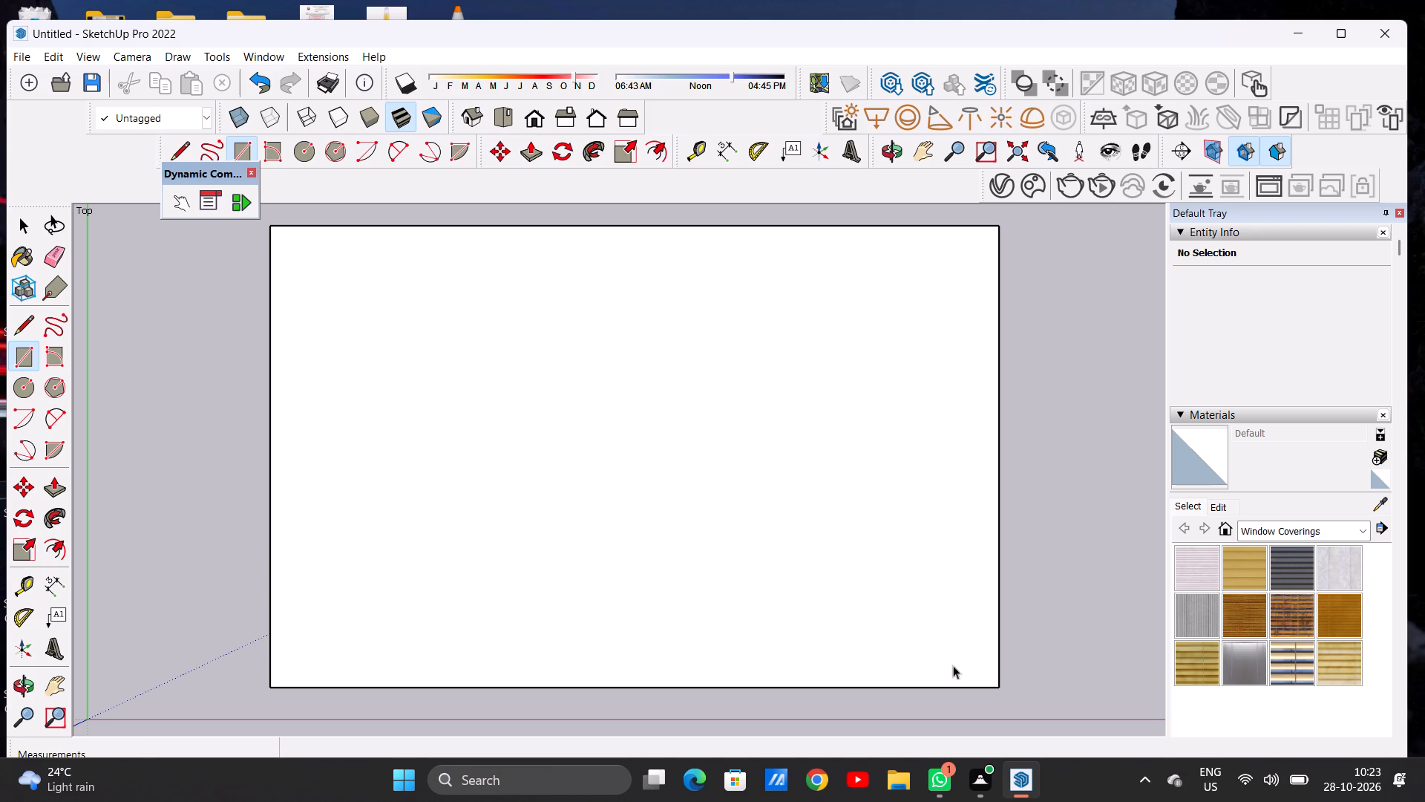
Move the whole rectangle, face and edges, about 14' 10" diagonally away from the origin along positive red and green.
scroll(448, 604, "down", 8)
scroll(615, 574, "up", 4)
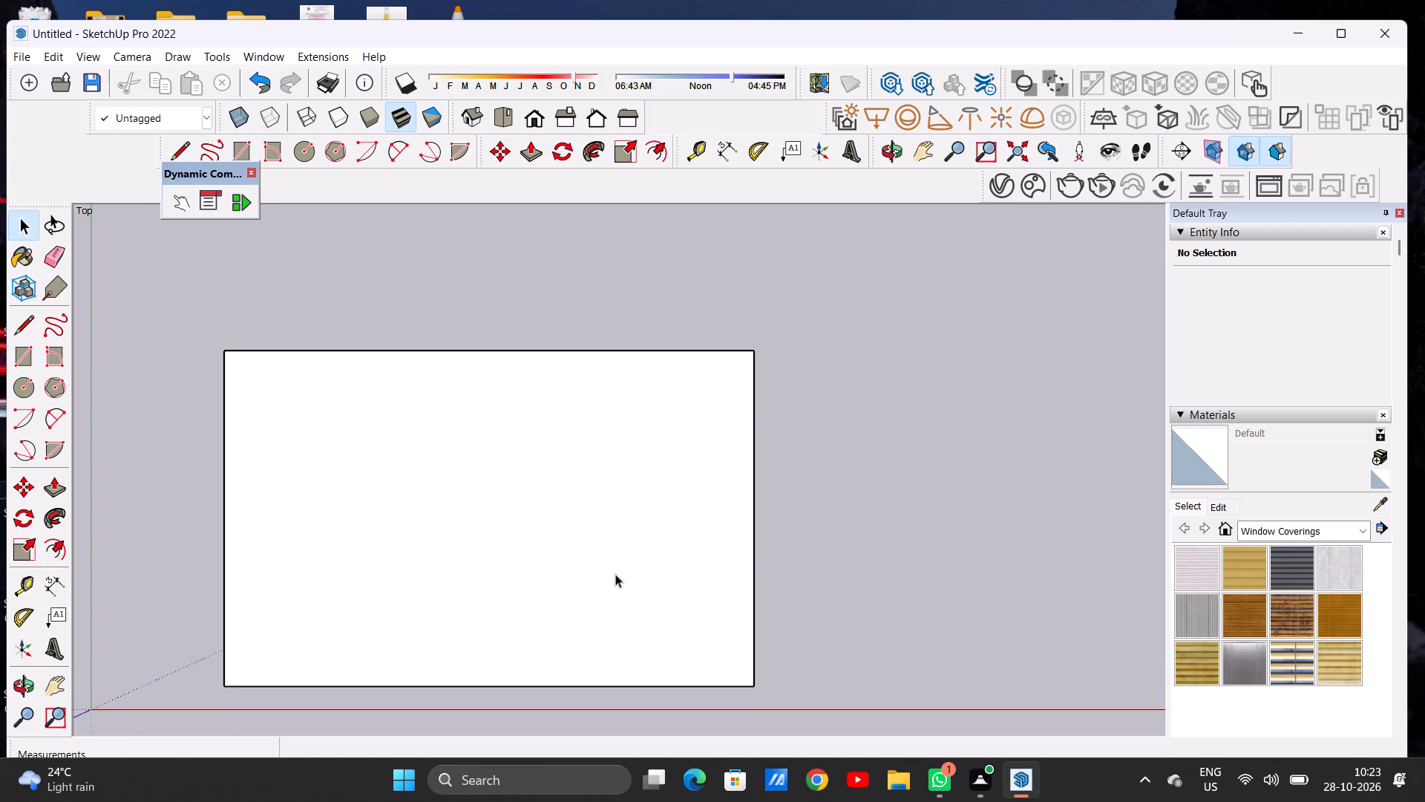
scroll(586, 581, "down", 2)
scroll(647, 522, "up", 2)
scroll(647, 522, "down", 1)
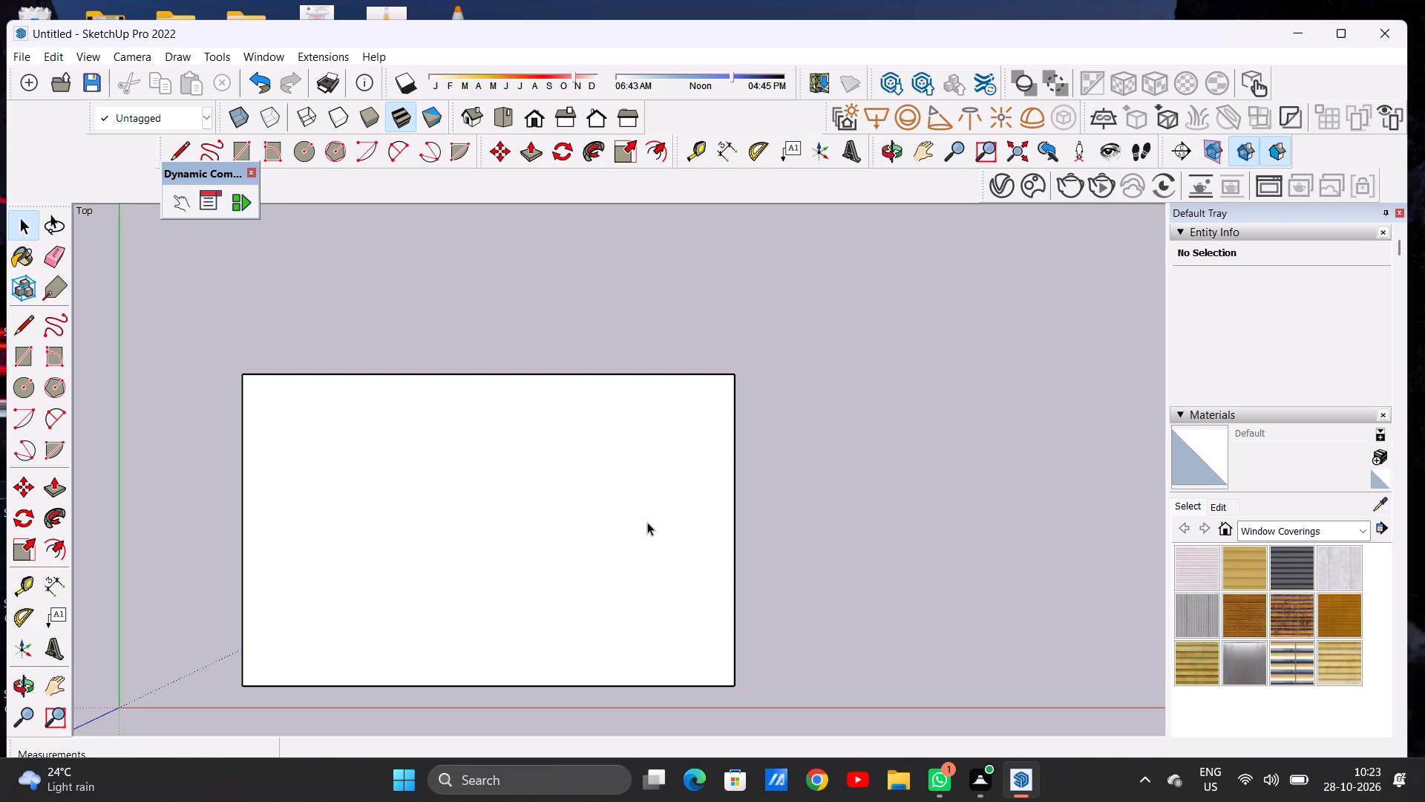
scroll(647, 522, "up", 1)
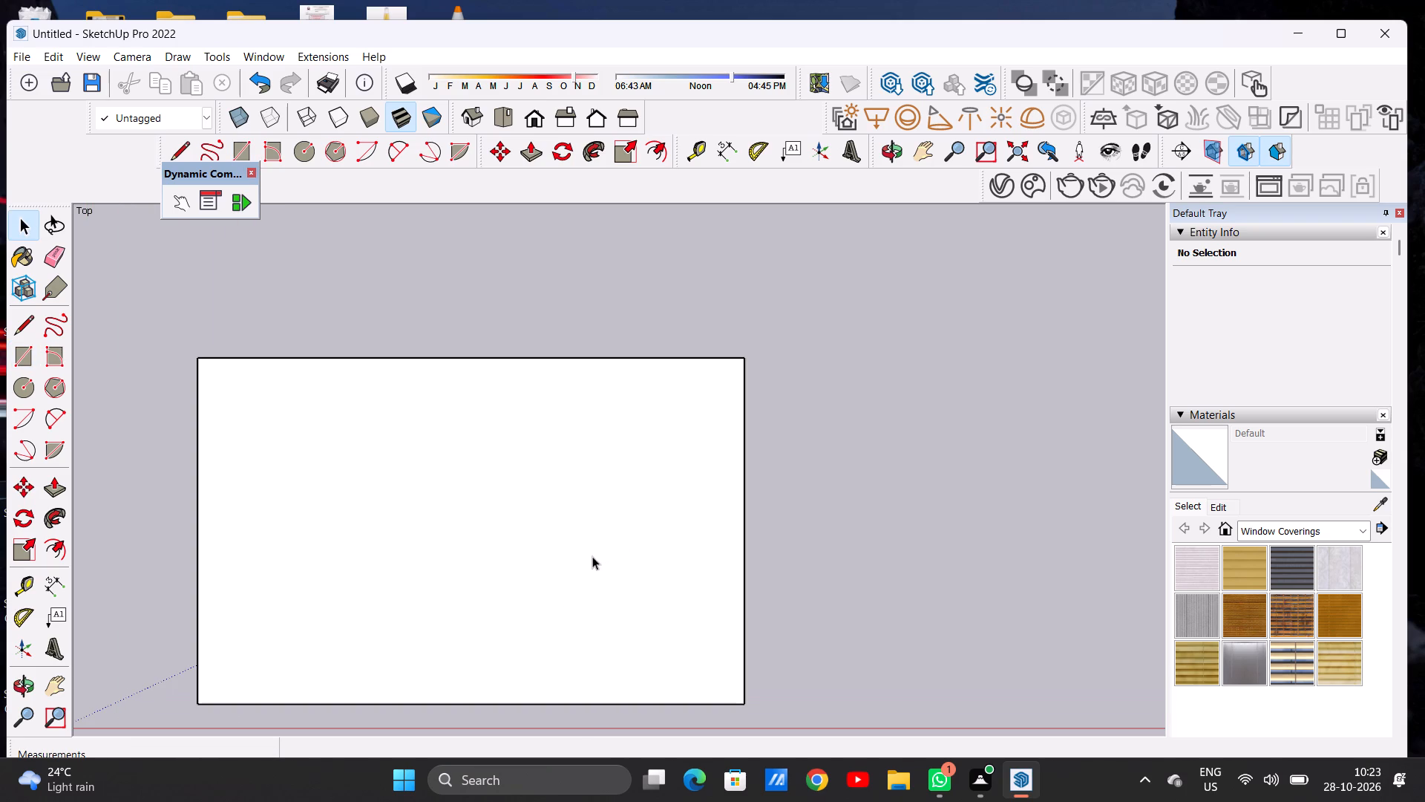
scroll(539, 573, "down", 9)
scroll(525, 569, "up", 1)
scroll(525, 569, "down", 2)
triple_click(574, 561)
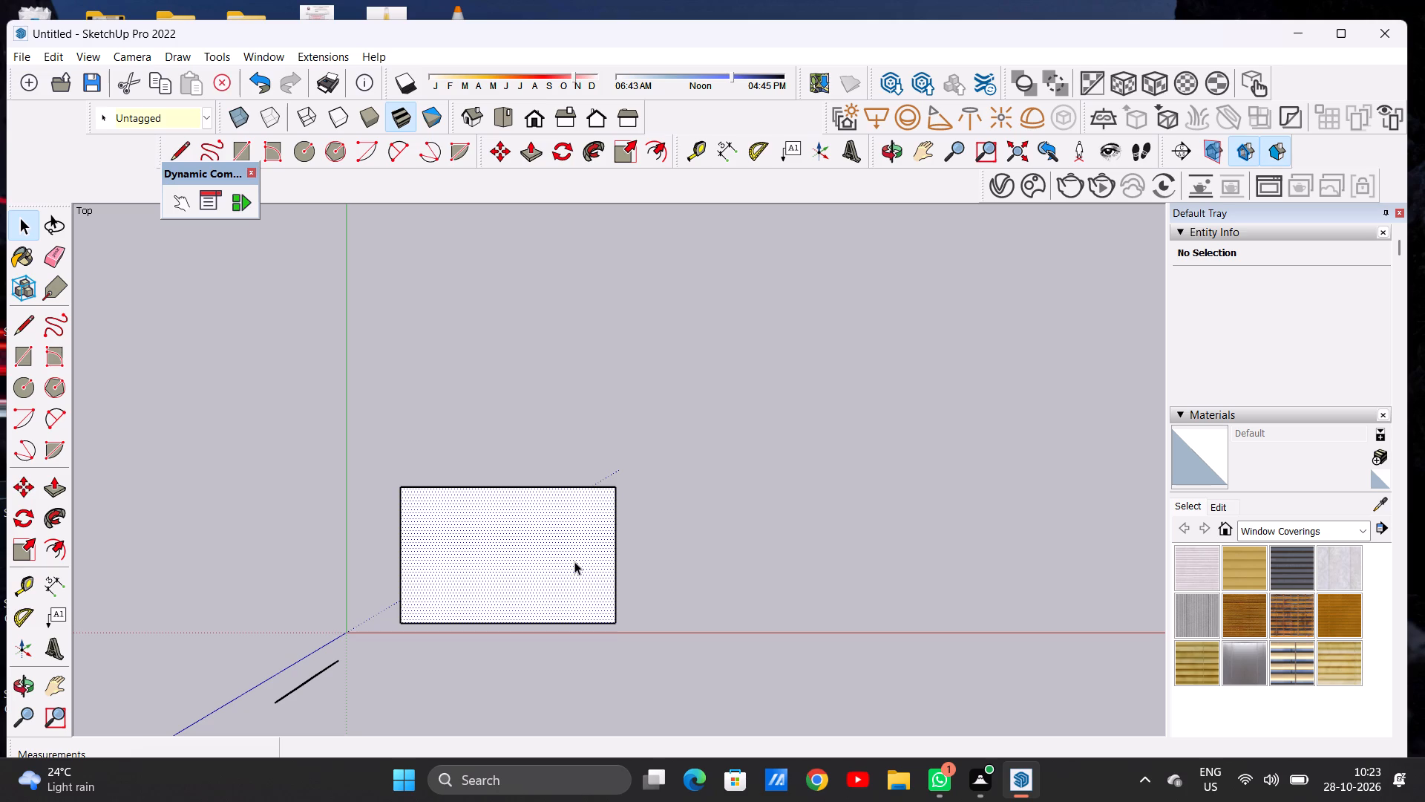
key("m")
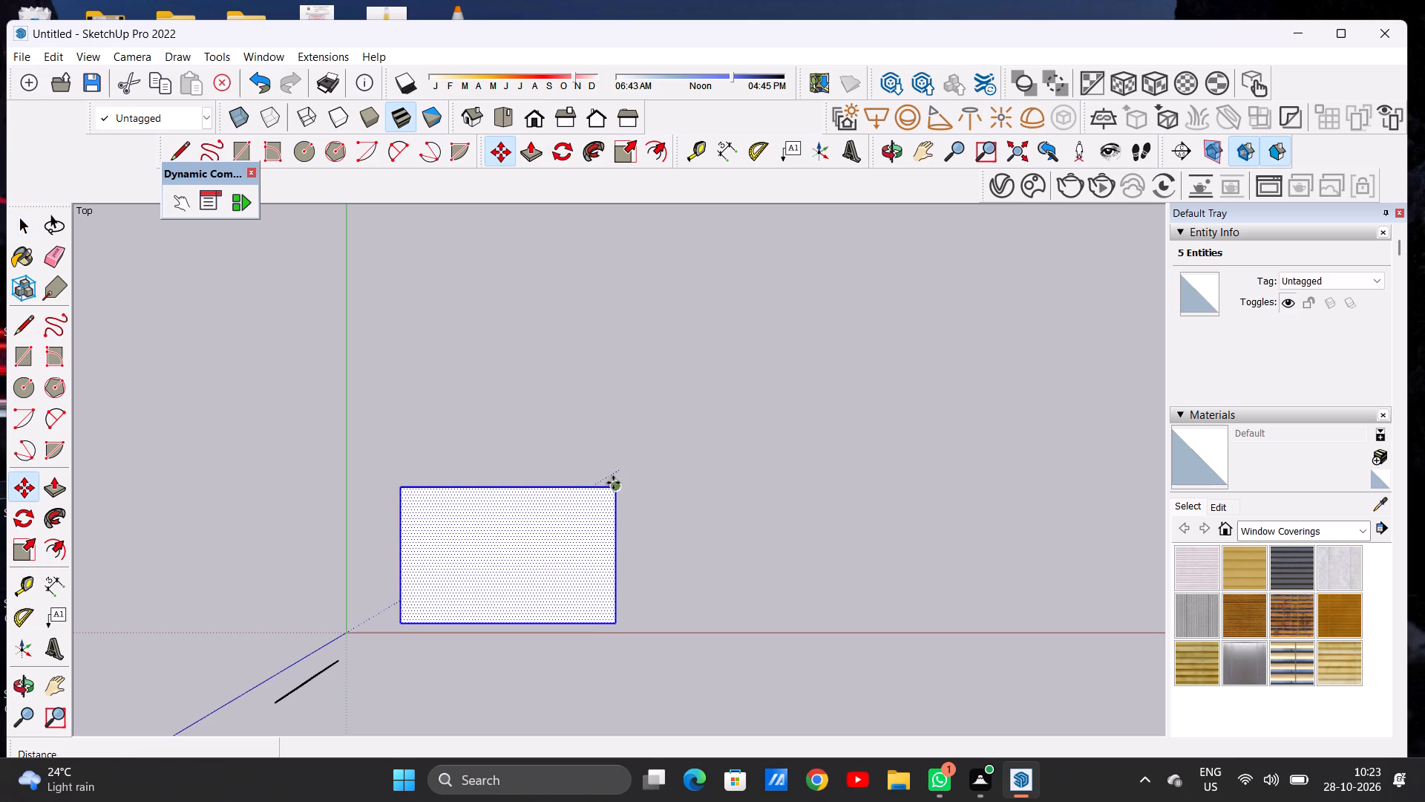
left_click(614, 484)
left_click(834, 337)
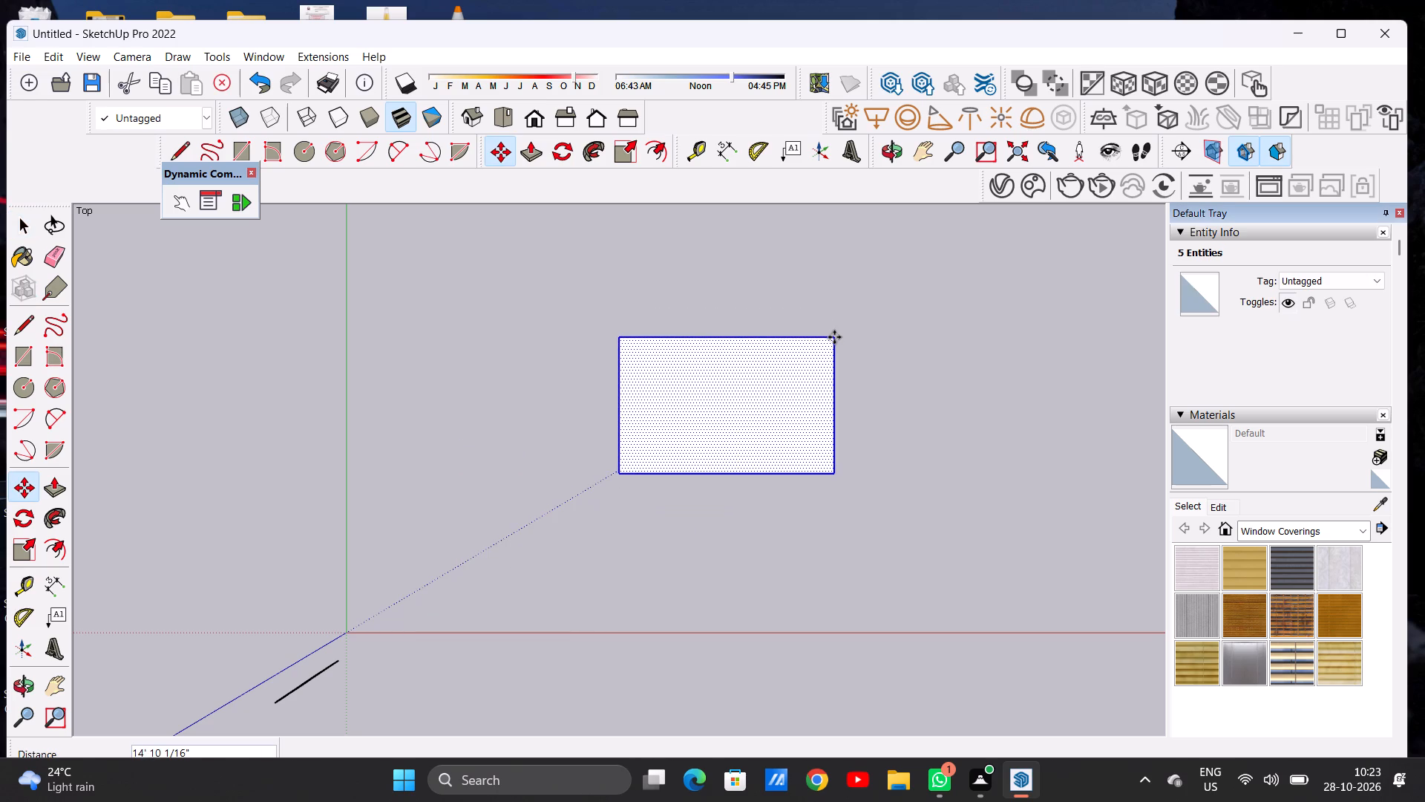
key("space")
left_click(944, 337)
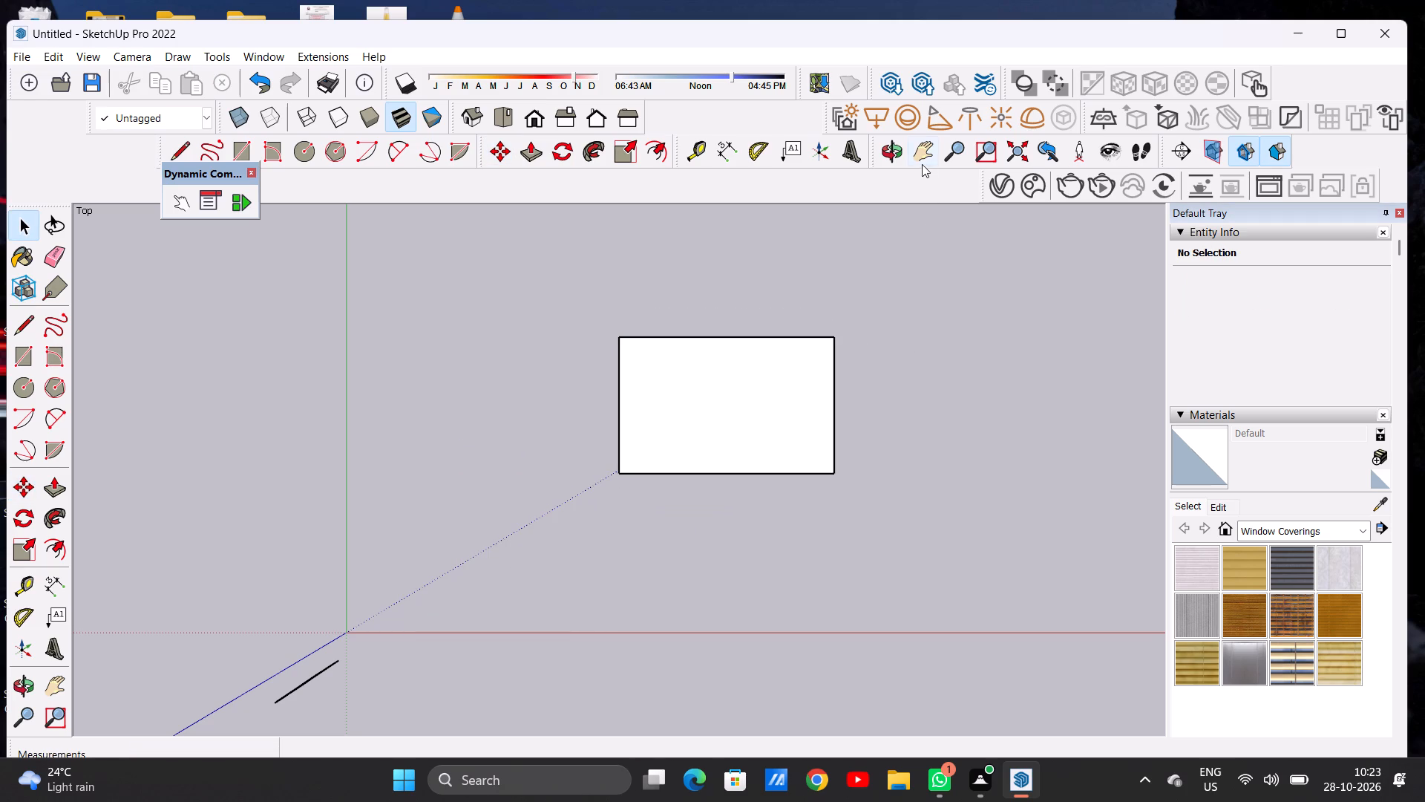
Move the whole rectangle farther from the origin, mainly along the positive red axis and slightly along green.
left_click(923, 157)
left_click_drag(958, 292, 735, 380)
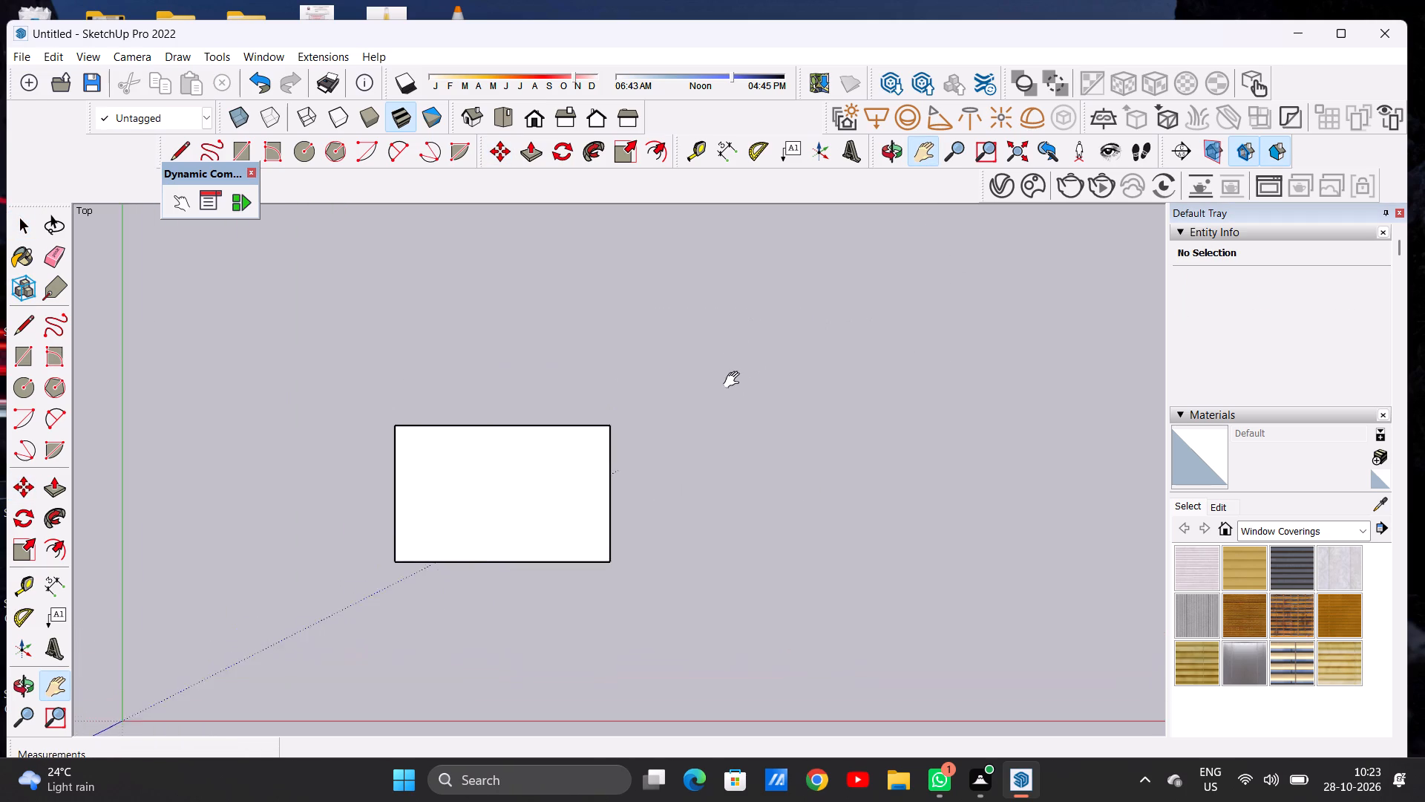
left_click_drag(735, 380, 698, 374)
key("space")
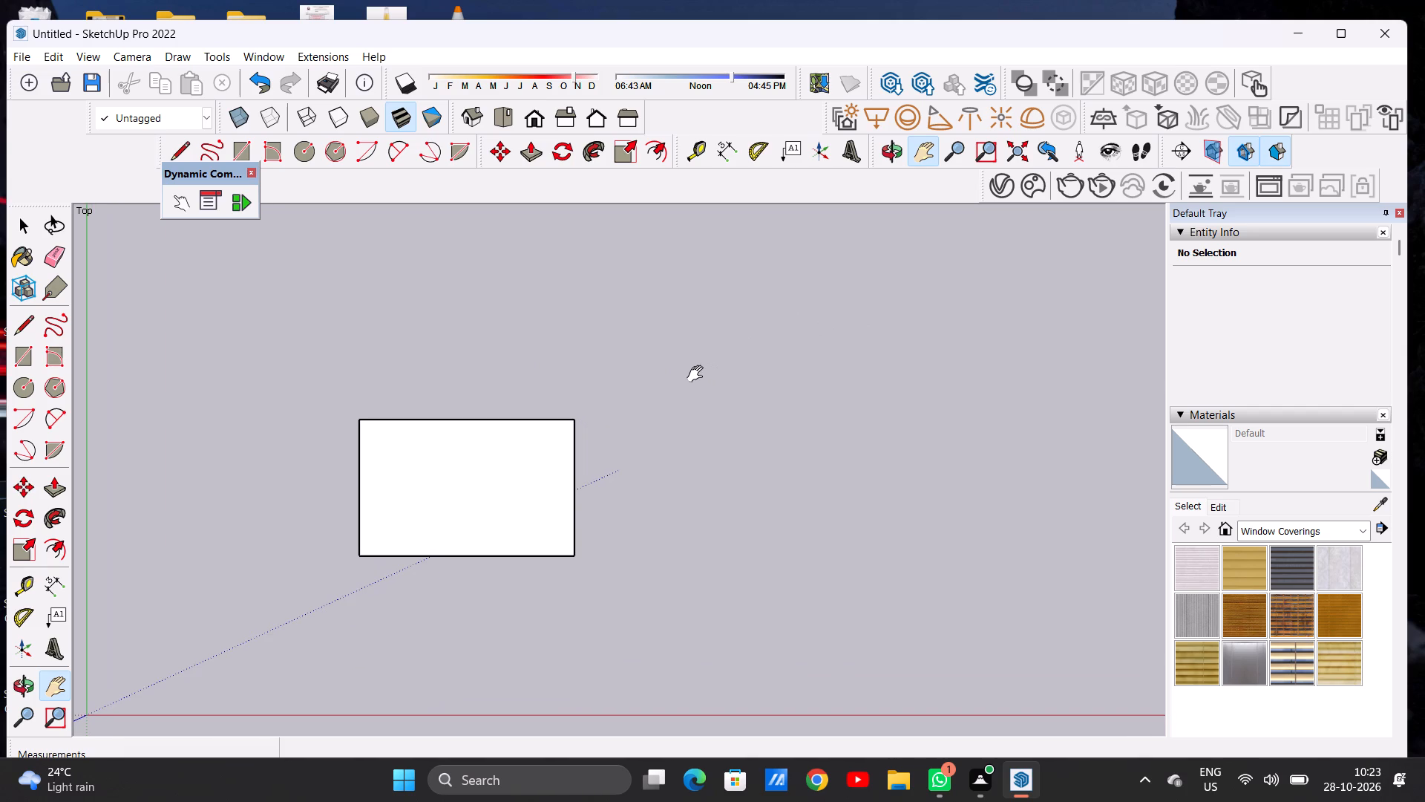
triple_click(510, 507)
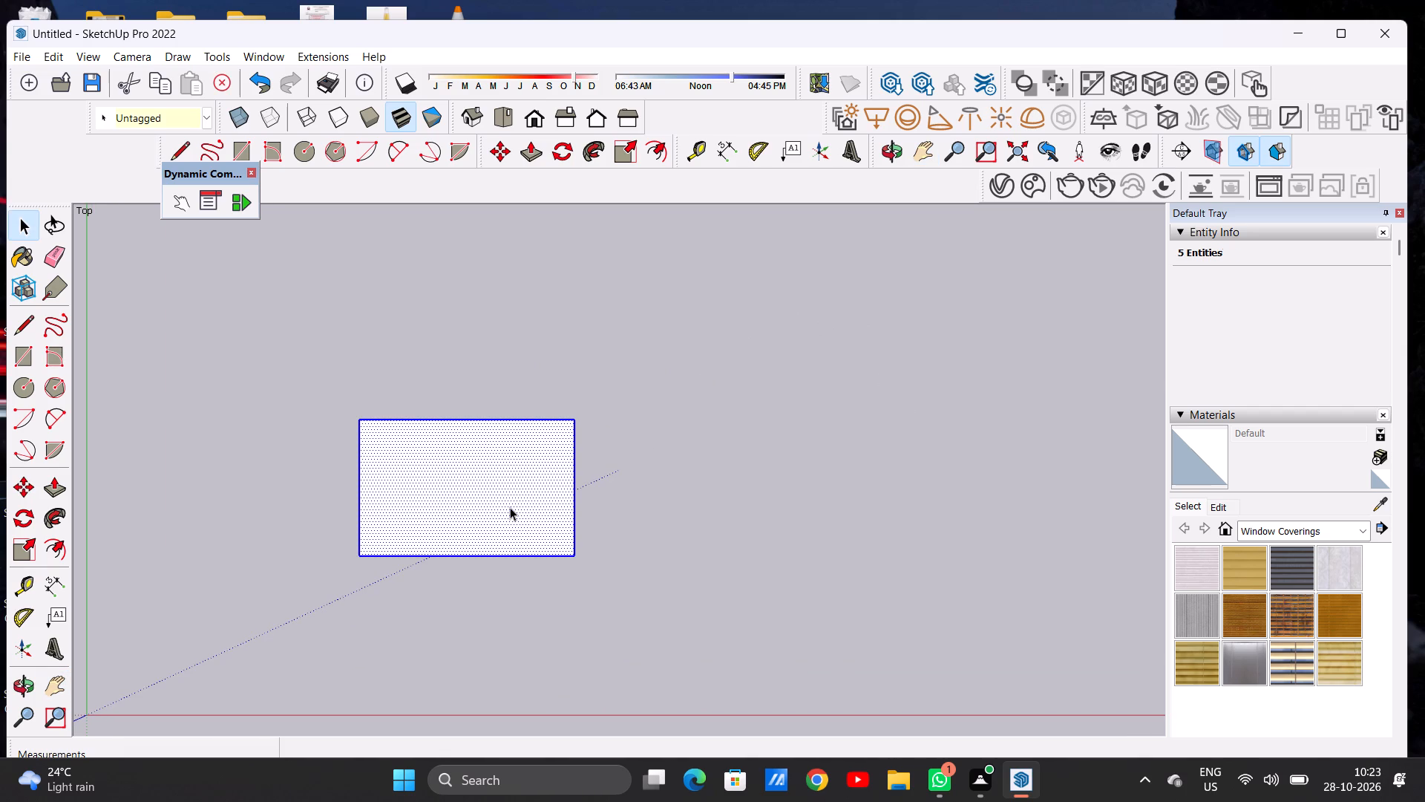
key("m")
left_click(573, 420)
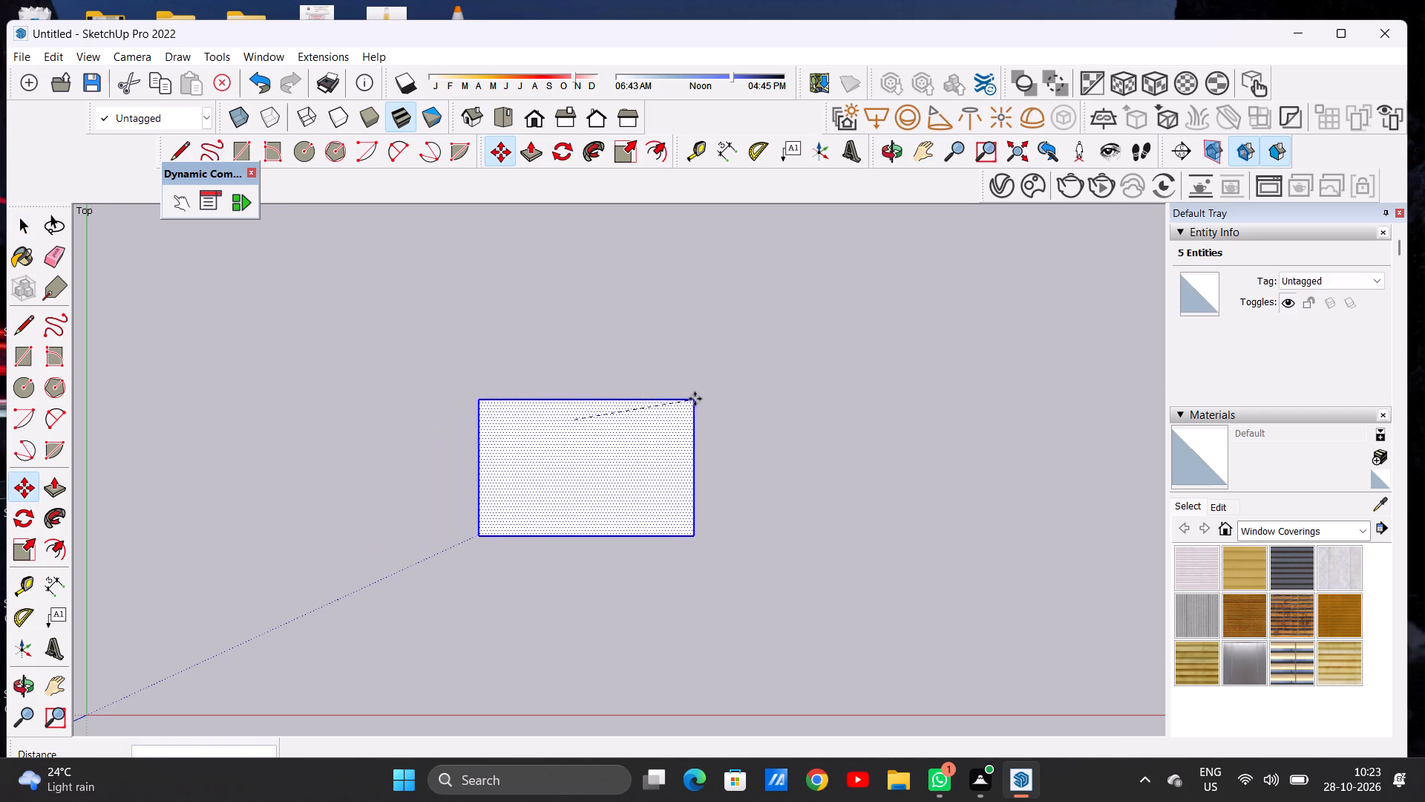
left_click(736, 389)
key("space")
left_click(801, 396)
Draw an adjoining rectangle about 3' 1" wide along the full right edge of the existing rectangle.
scroll(699, 394, "up", 3)
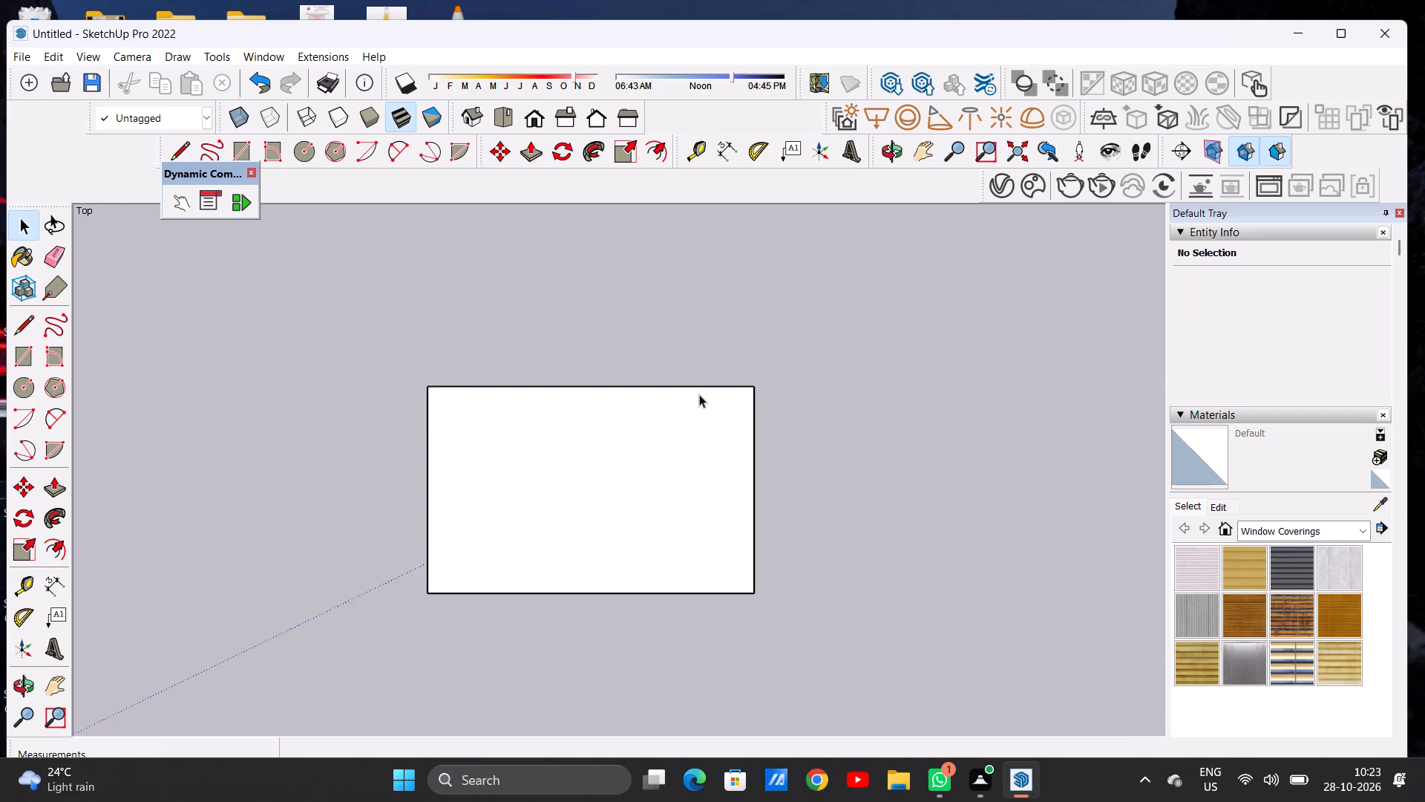
scroll(699, 394, "up", 2)
key("r")
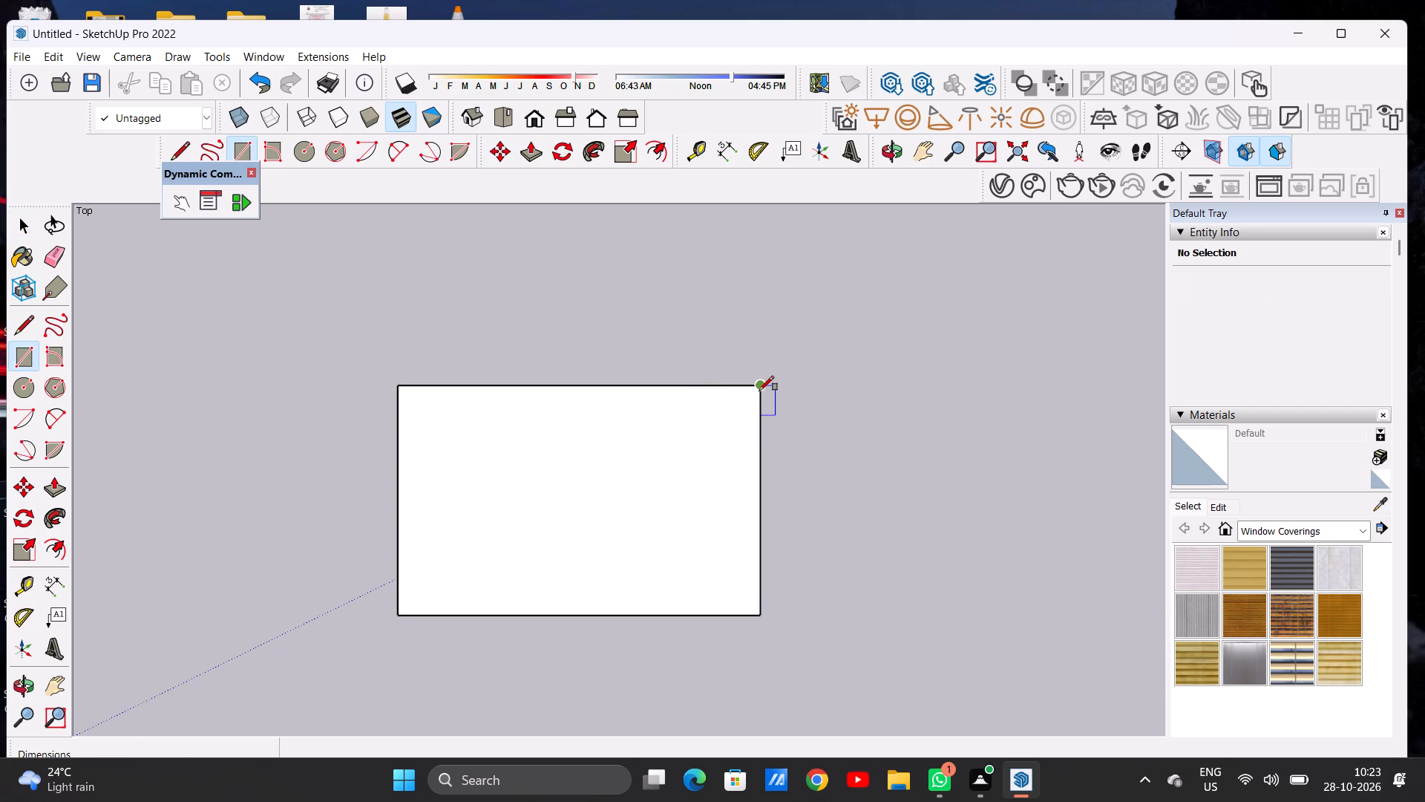
left_click(759, 391)
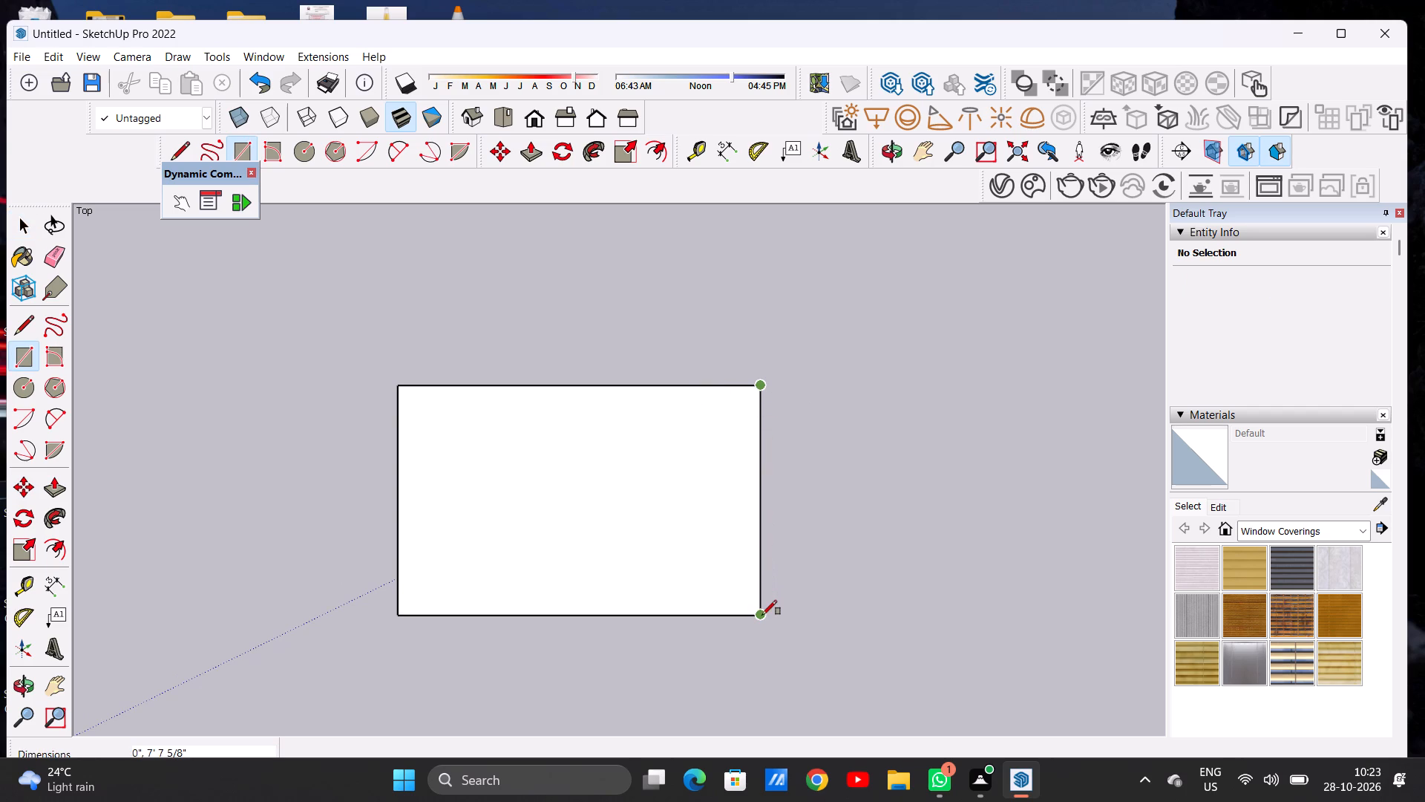
left_click(762, 615)
left_click(853, 615)
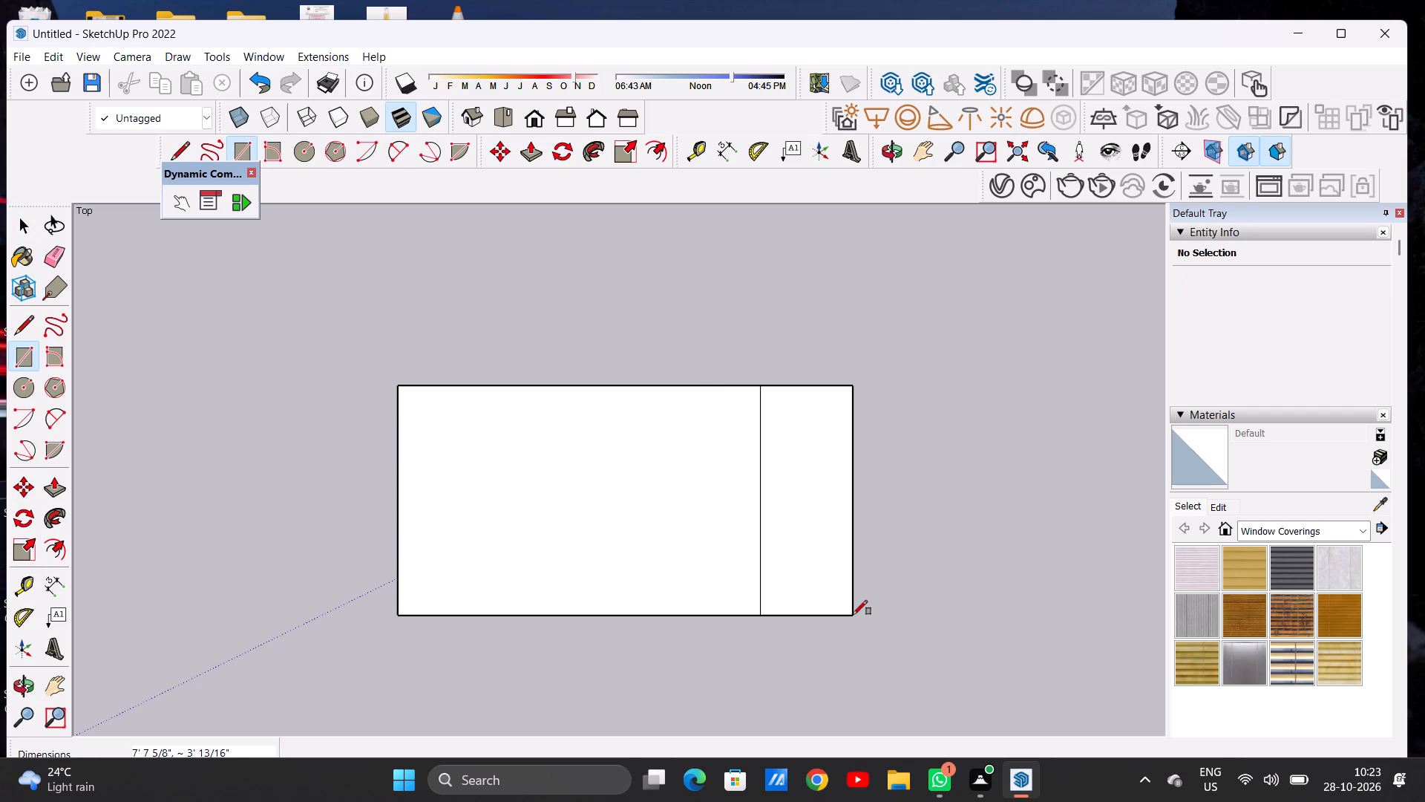
Draw a strip about 15' 1" by 1' 9" along the combined upper edge of both rectangles.
left_click(401, 386)
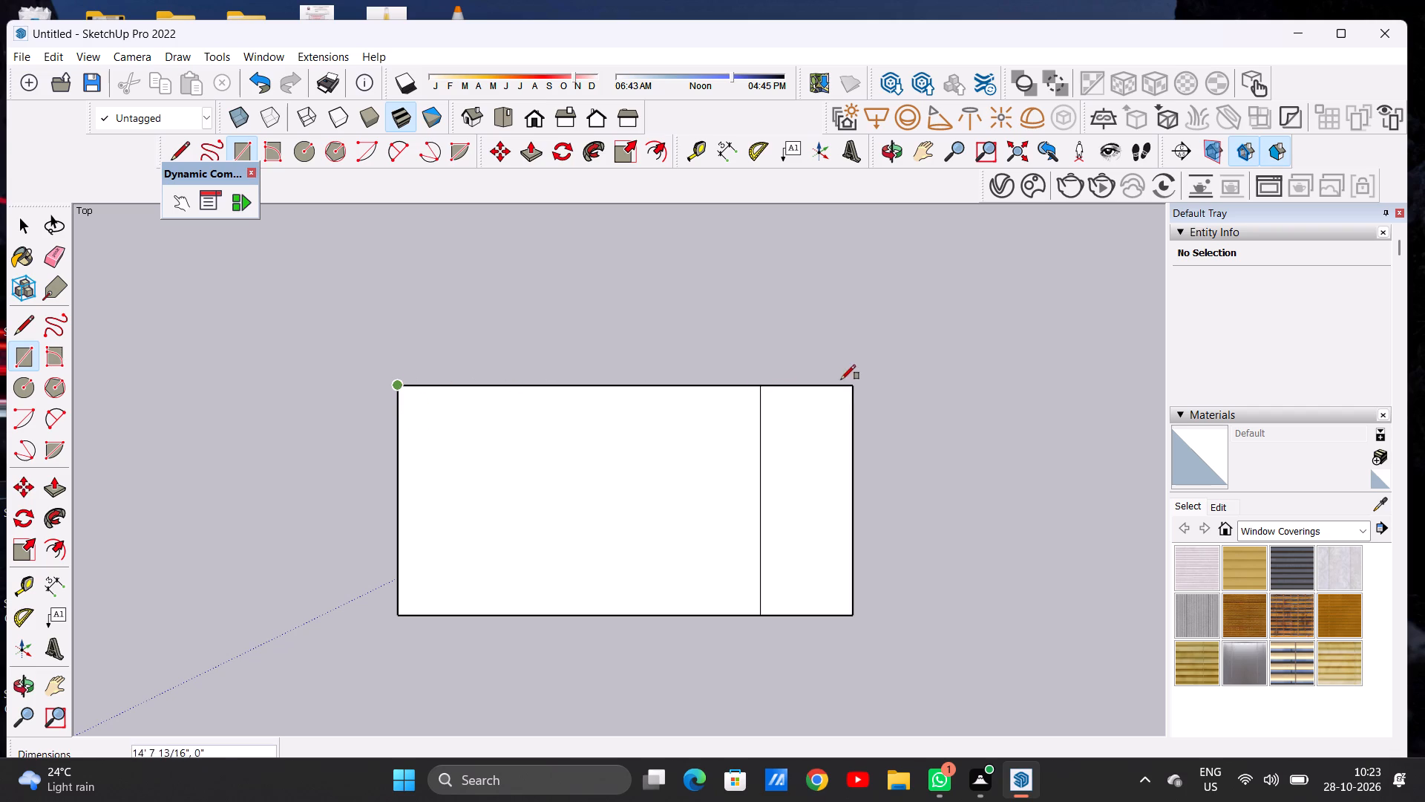
left_click(856, 385)
left_click(856, 333)
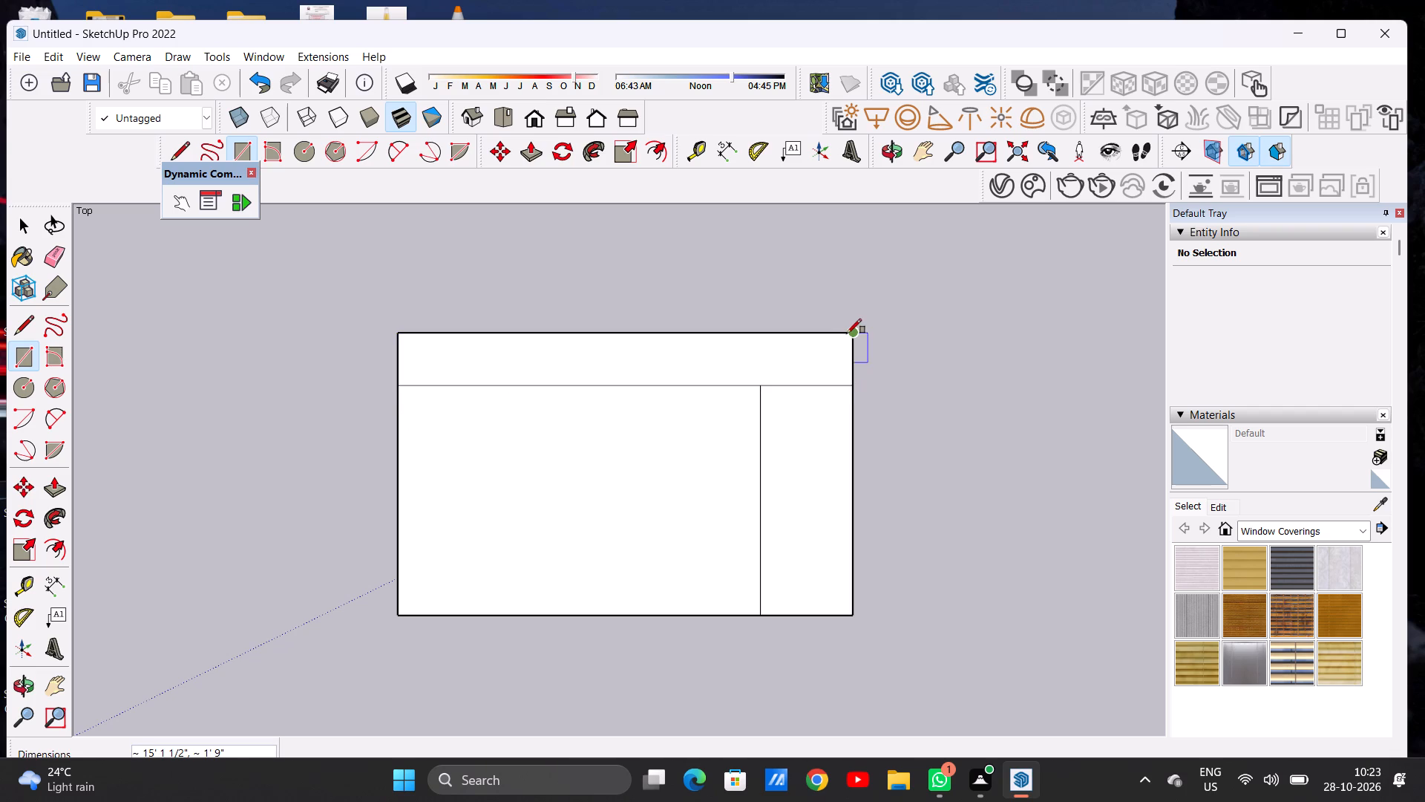
Draw an adjoining rectangle about 4' 11" wide and 9' 5" high along the full right edge of the shape.
left_click(847, 333)
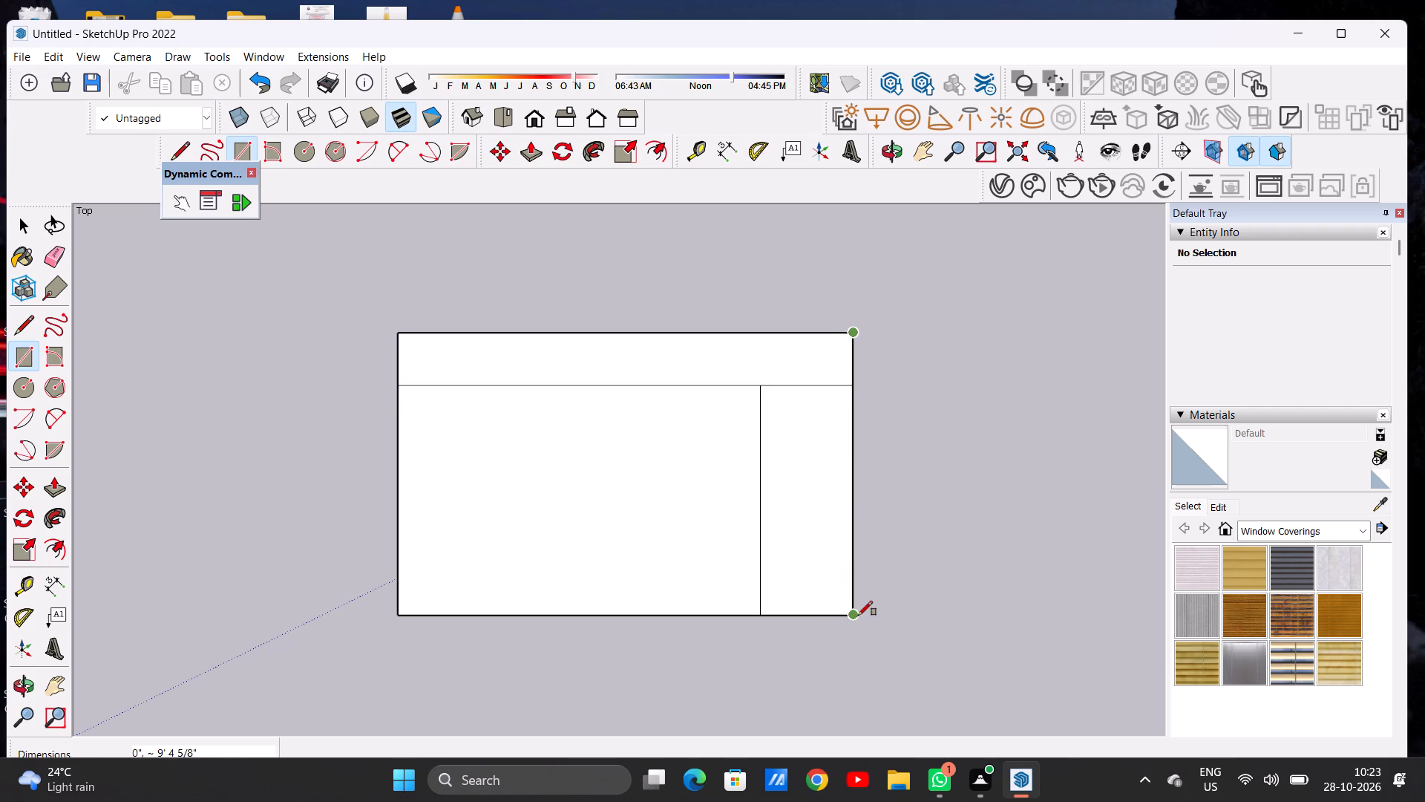
left_click(858, 616)
left_click(1001, 620)
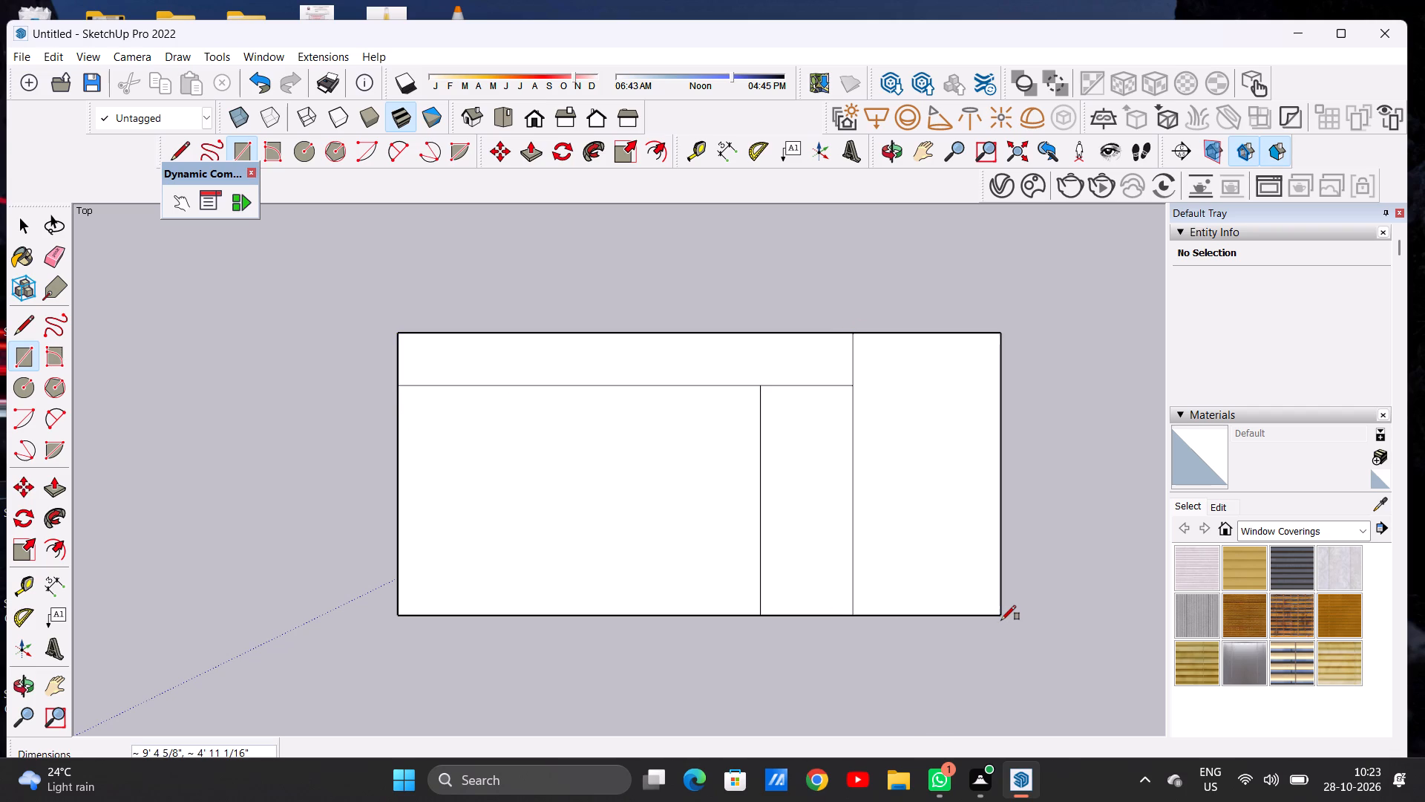
key("space")
Erase the interior dividing lines so the joined rectangles form one single face.
key("e")
left_click_drag(865, 553, 839, 558)
left_click_drag(787, 550, 771, 555)
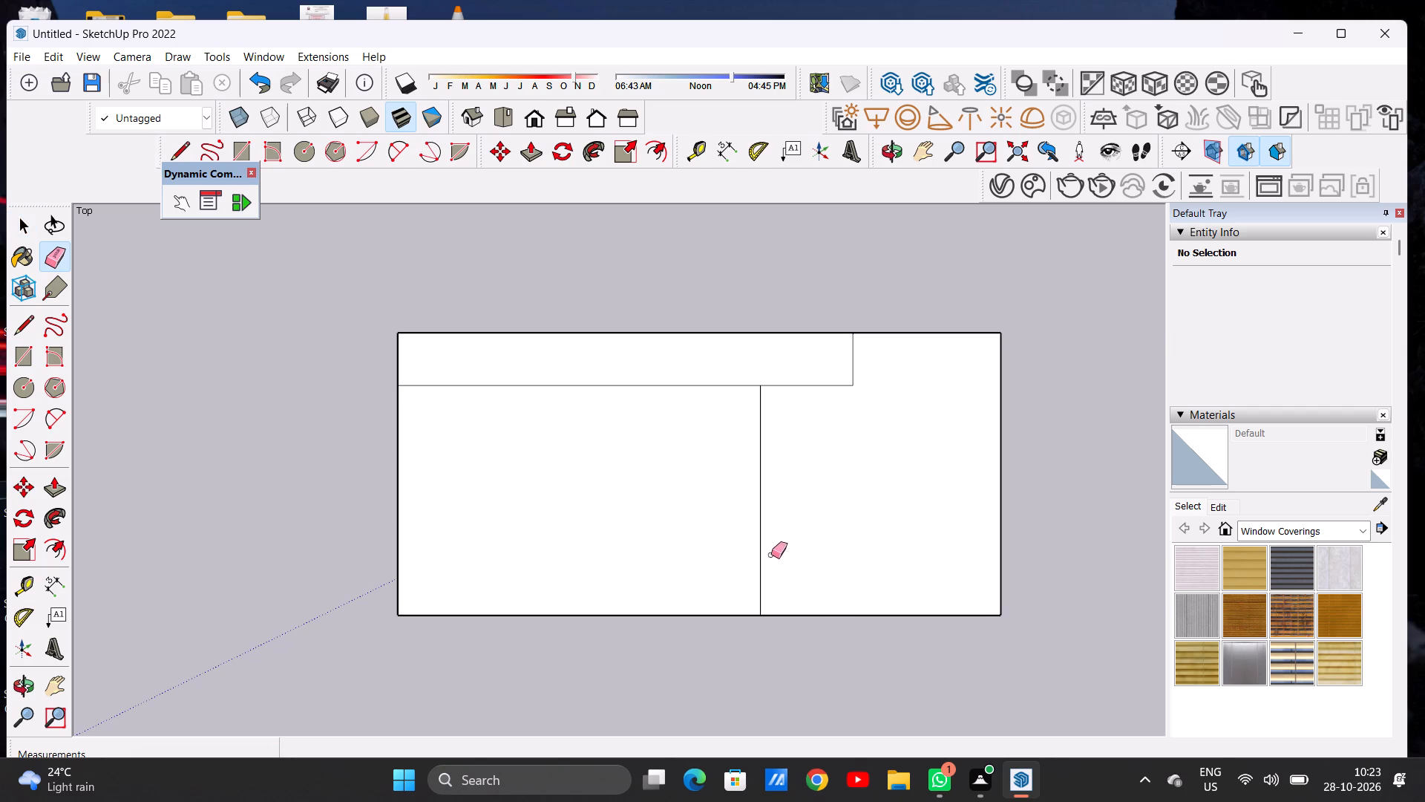
left_click_drag(771, 555, 744, 560)
left_click_drag(758, 379, 761, 392)
left_click_drag(852, 368, 840, 376)
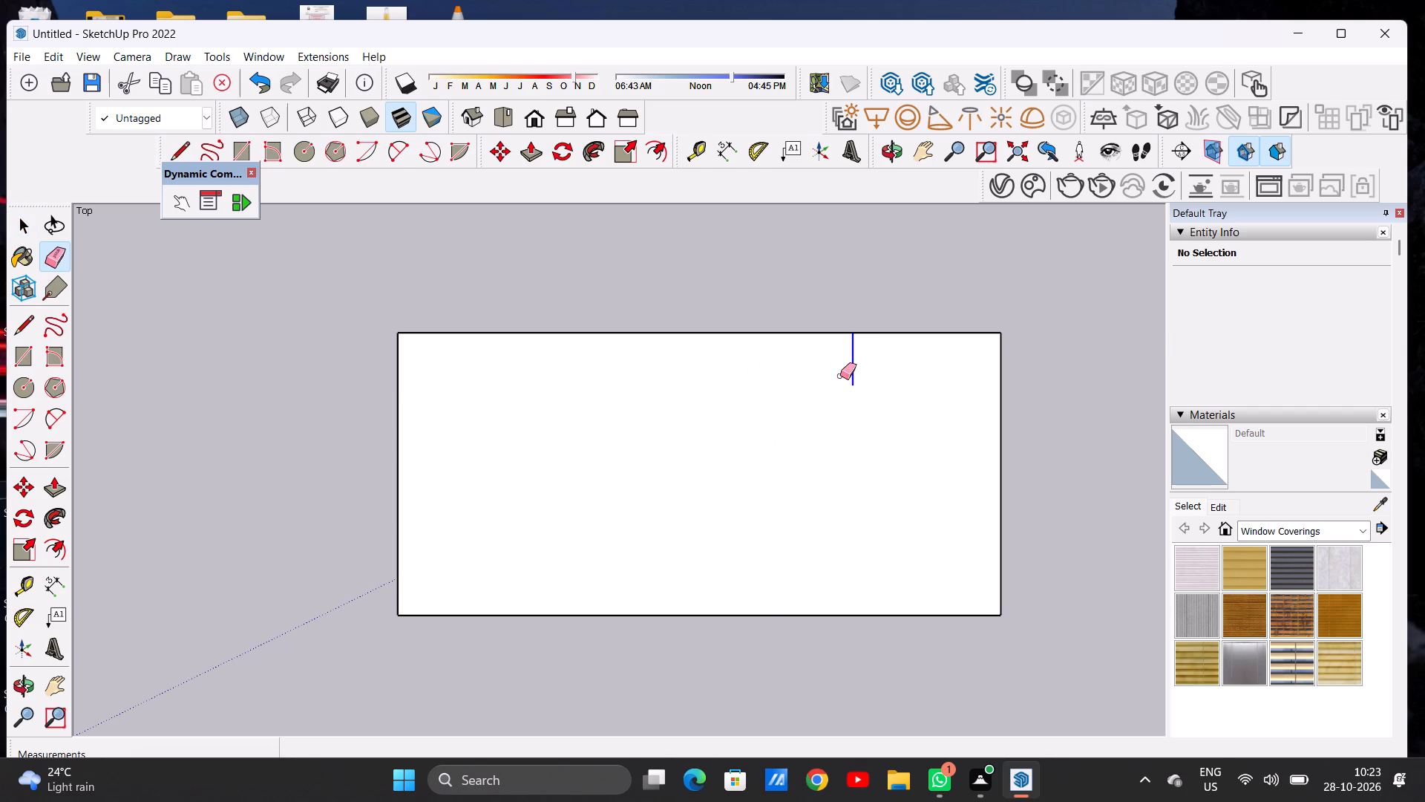
key("space")
Draw a strip about 20' 1" by 1' 6" along the full upper edge of the merged rectangle.
scroll(535, 420, "down", 4)
scroll(707, 391, "up", 2)
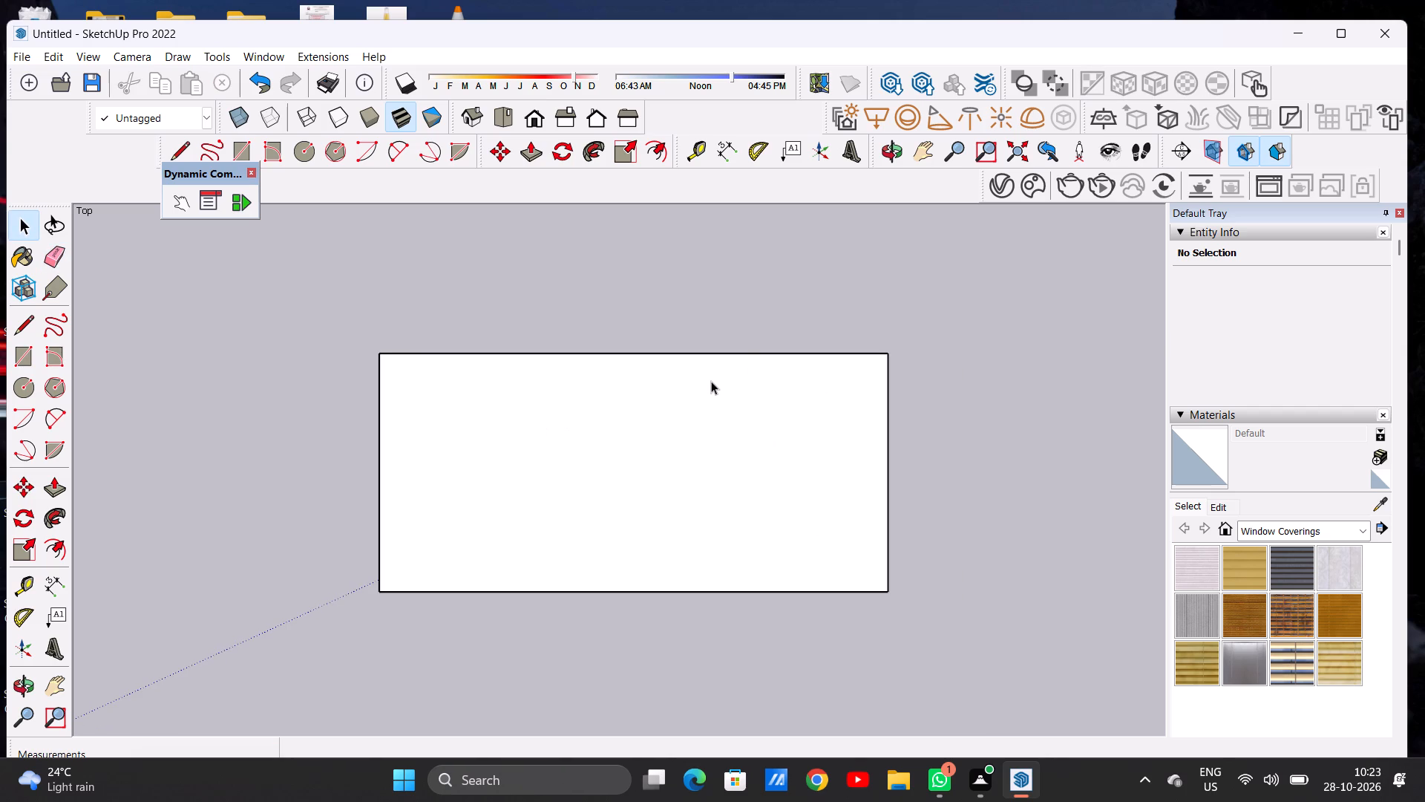
scroll(744, 341, "up", 1)
key("r")
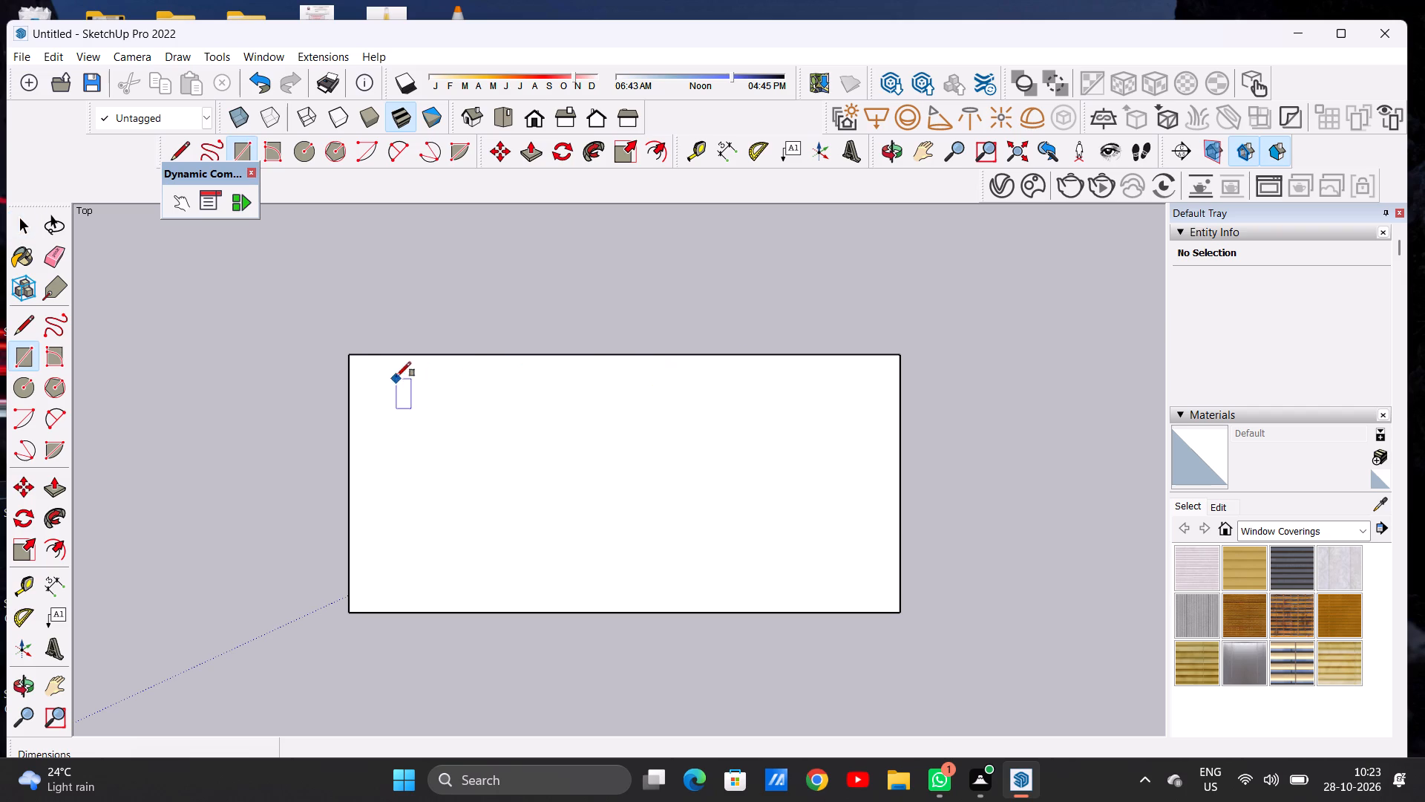
left_click(354, 356)
left_click(901, 354)
left_click(902, 314)
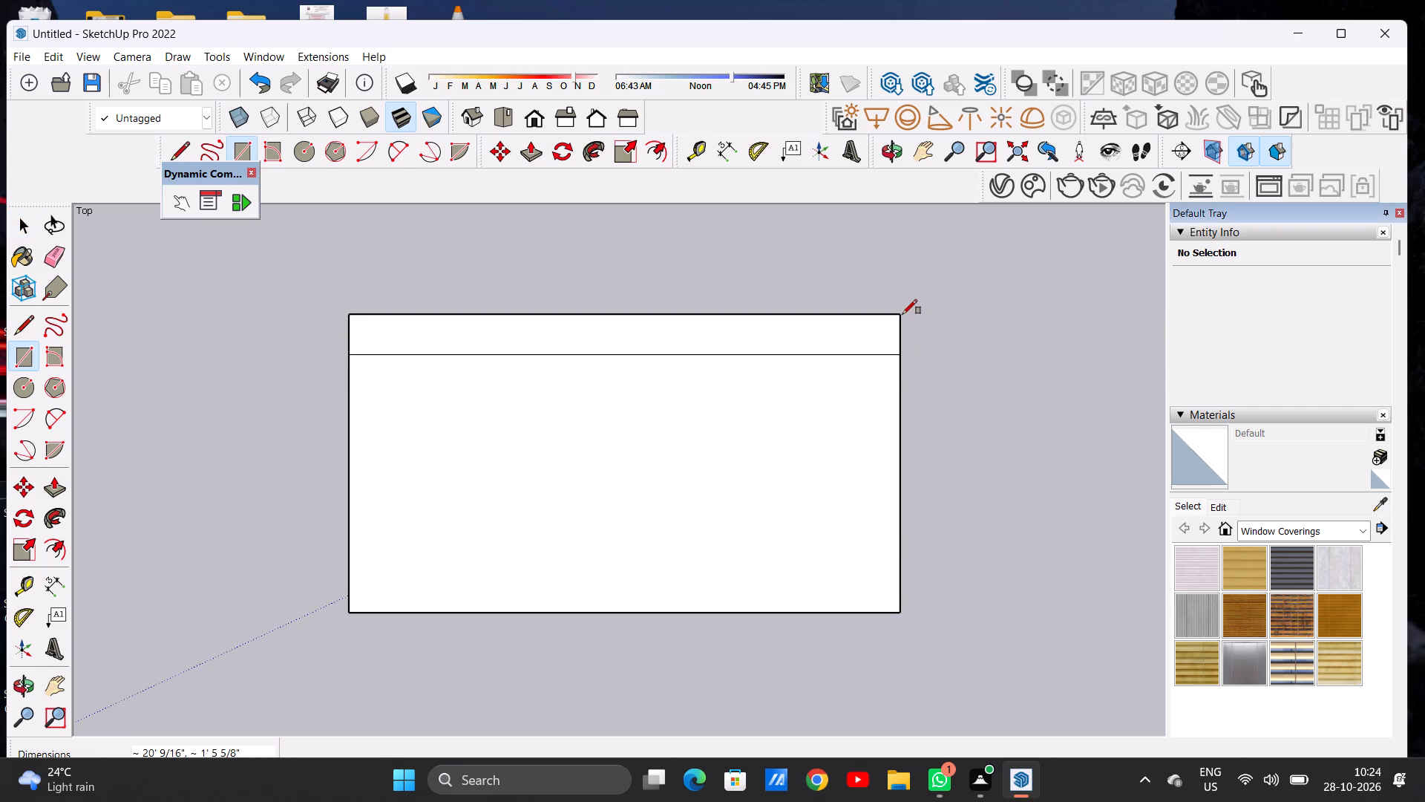
Draw an adjoining rectangle about 2' 4" wide and 10' 10" high along the full right edge of the shape.
left_click(897, 316)
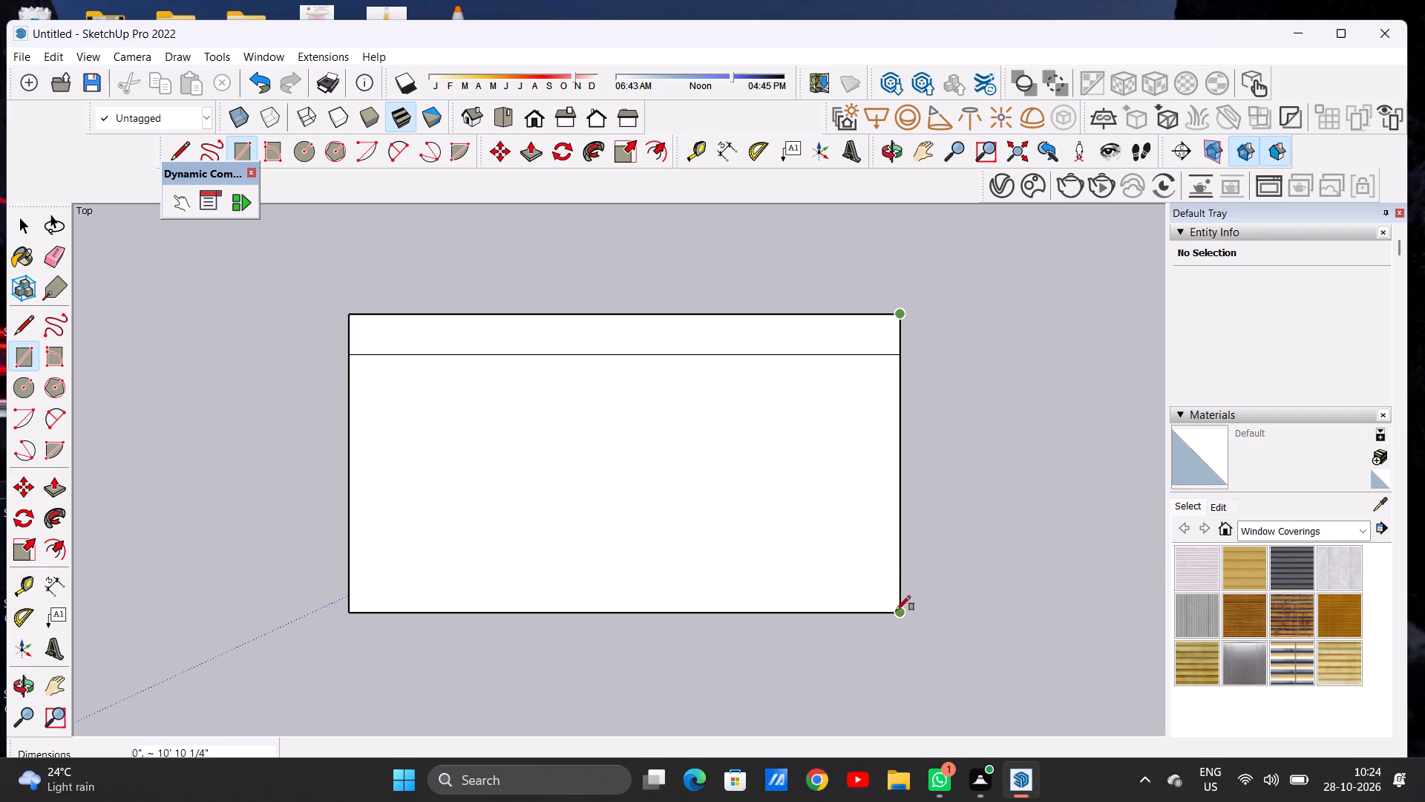
left_click(897, 610)
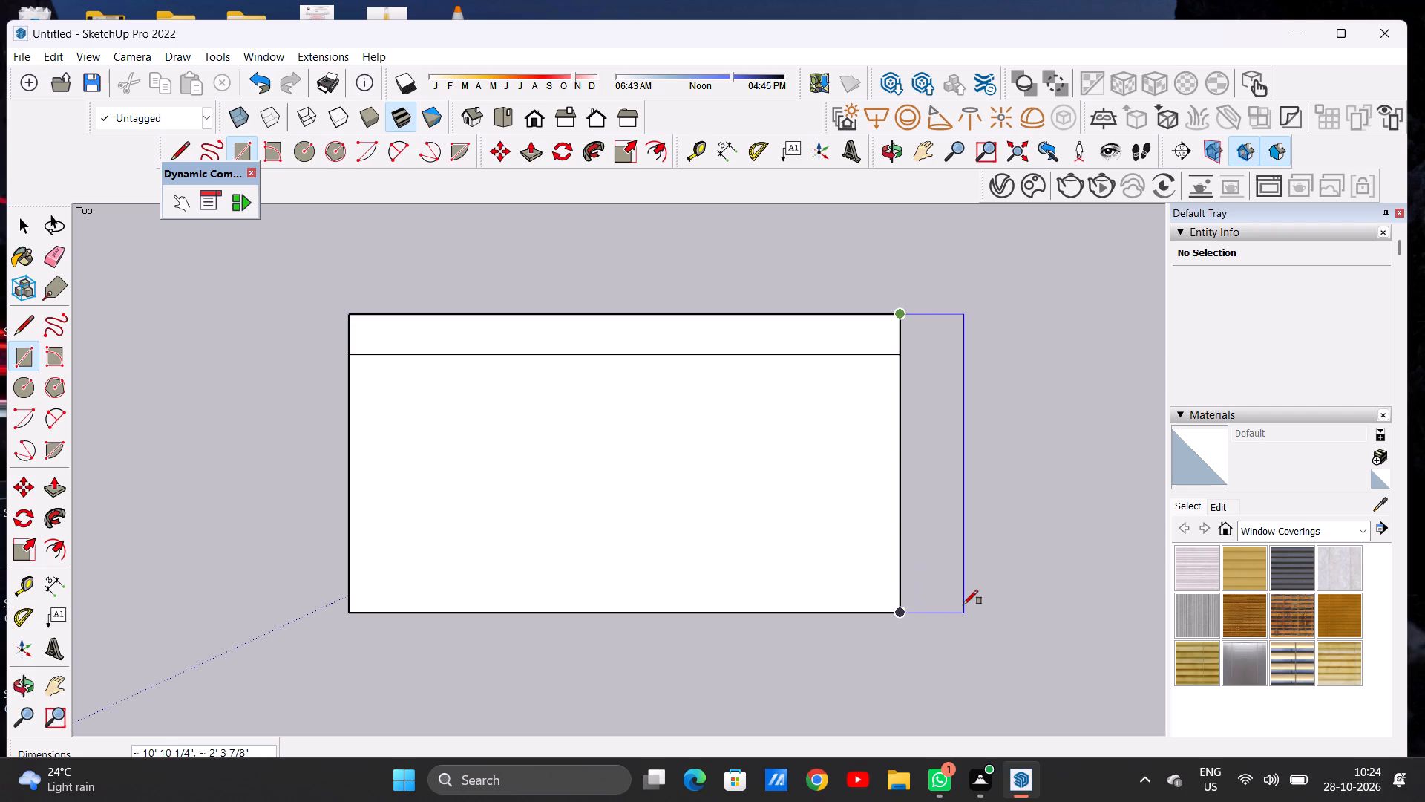
left_click(963, 604)
key("space")
Erase the interior lines dividing the right rectangle, the upper strip and the main rectangle to form one face.
type("E")
left_click_drag(904, 541, 894, 541)
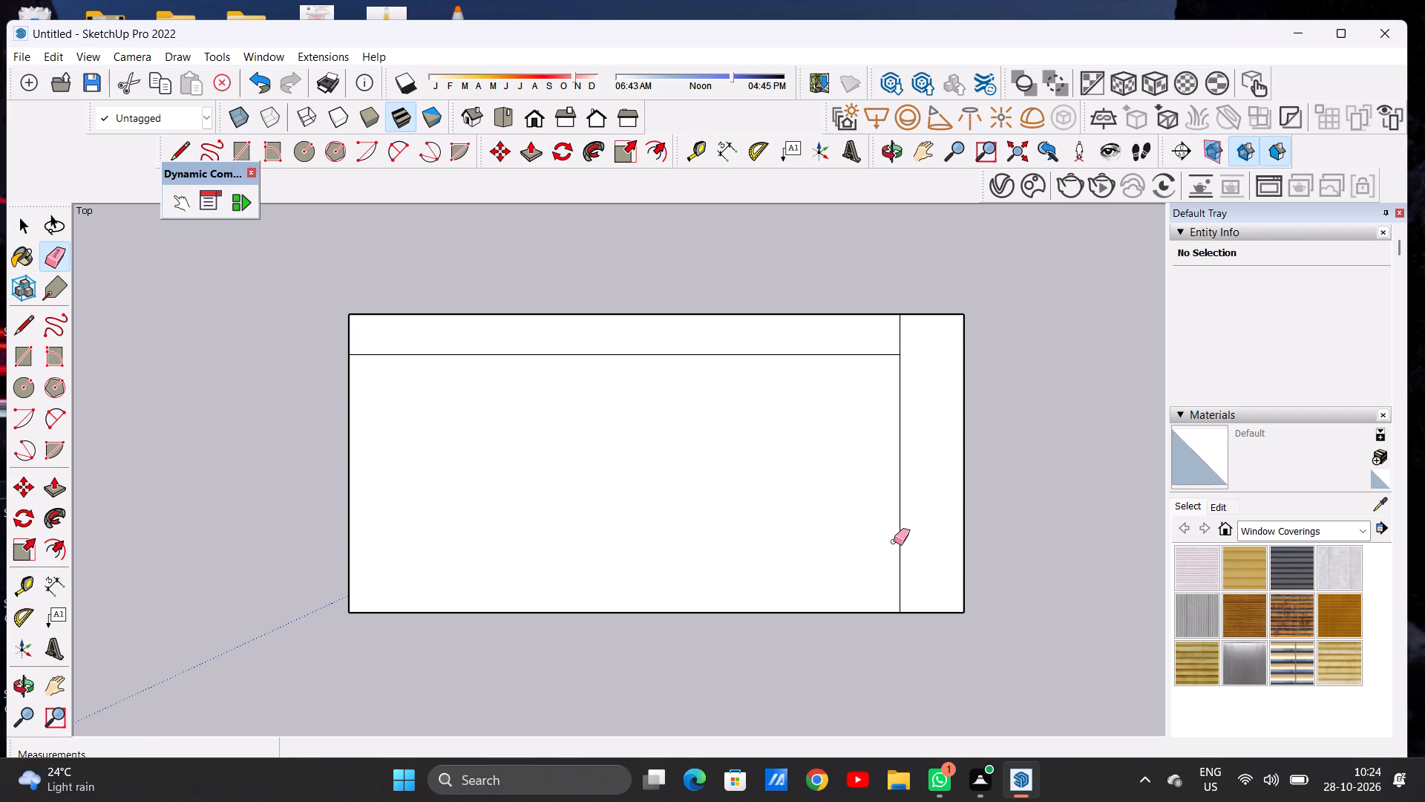
left_click_drag(894, 541, 888, 541)
left_click(901, 347)
left_click_drag(881, 348, 878, 362)
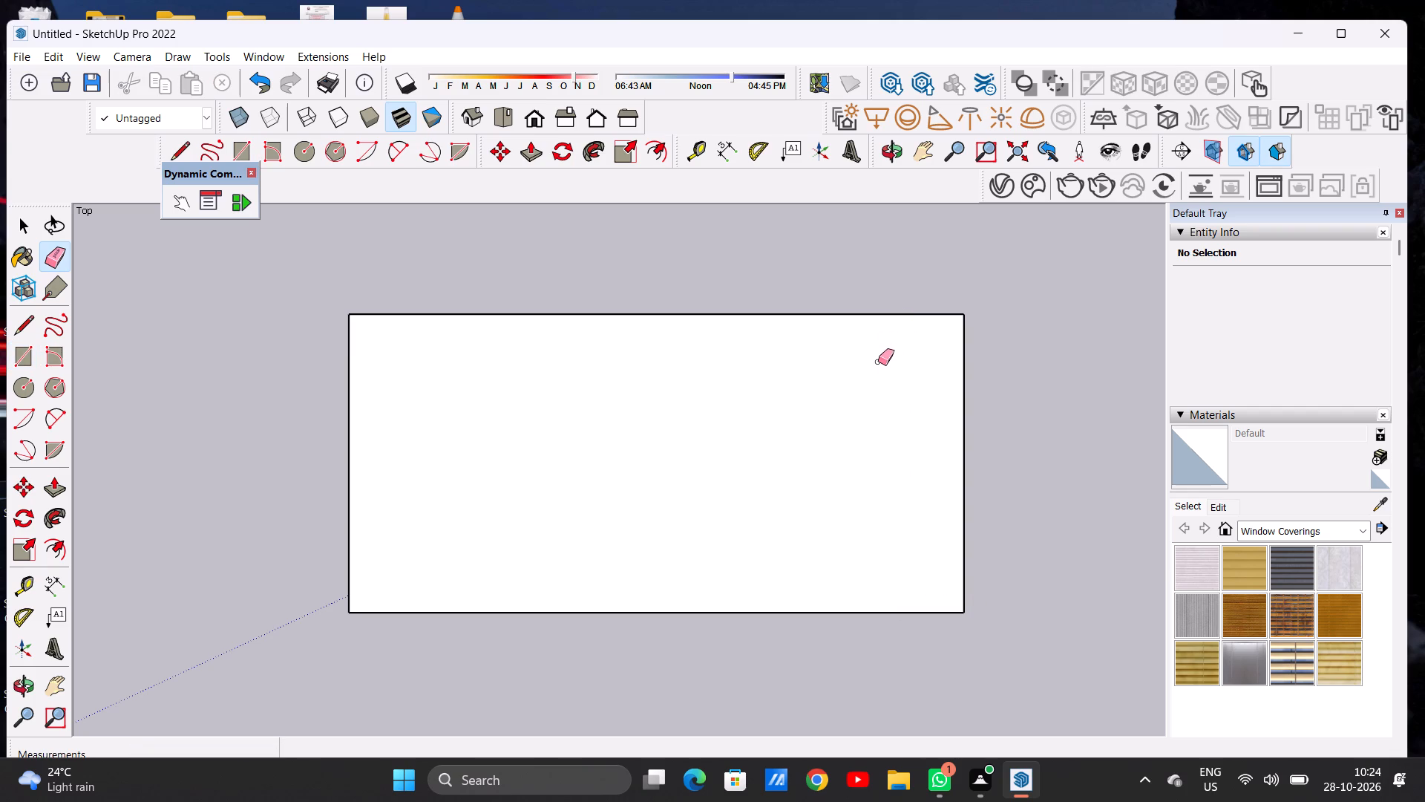
key("space")
Draw a strip about 22' 4" by 2' 7" along the full upper edge of the merged rectangle.
scroll(563, 443, "down", 2)
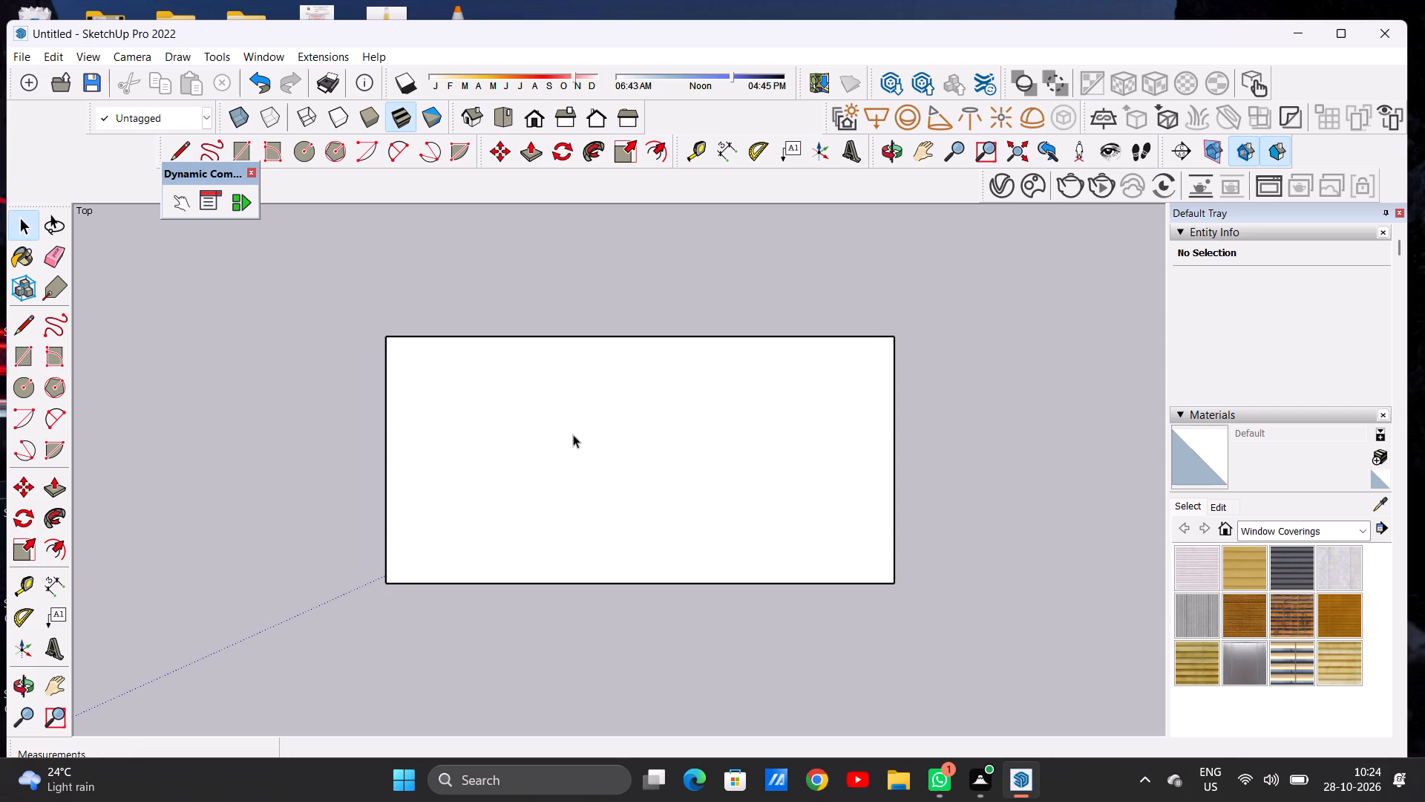
scroll(367, 459, "down", 13)
scroll(367, 469, "up", 1)
scroll(442, 448, "up", 1)
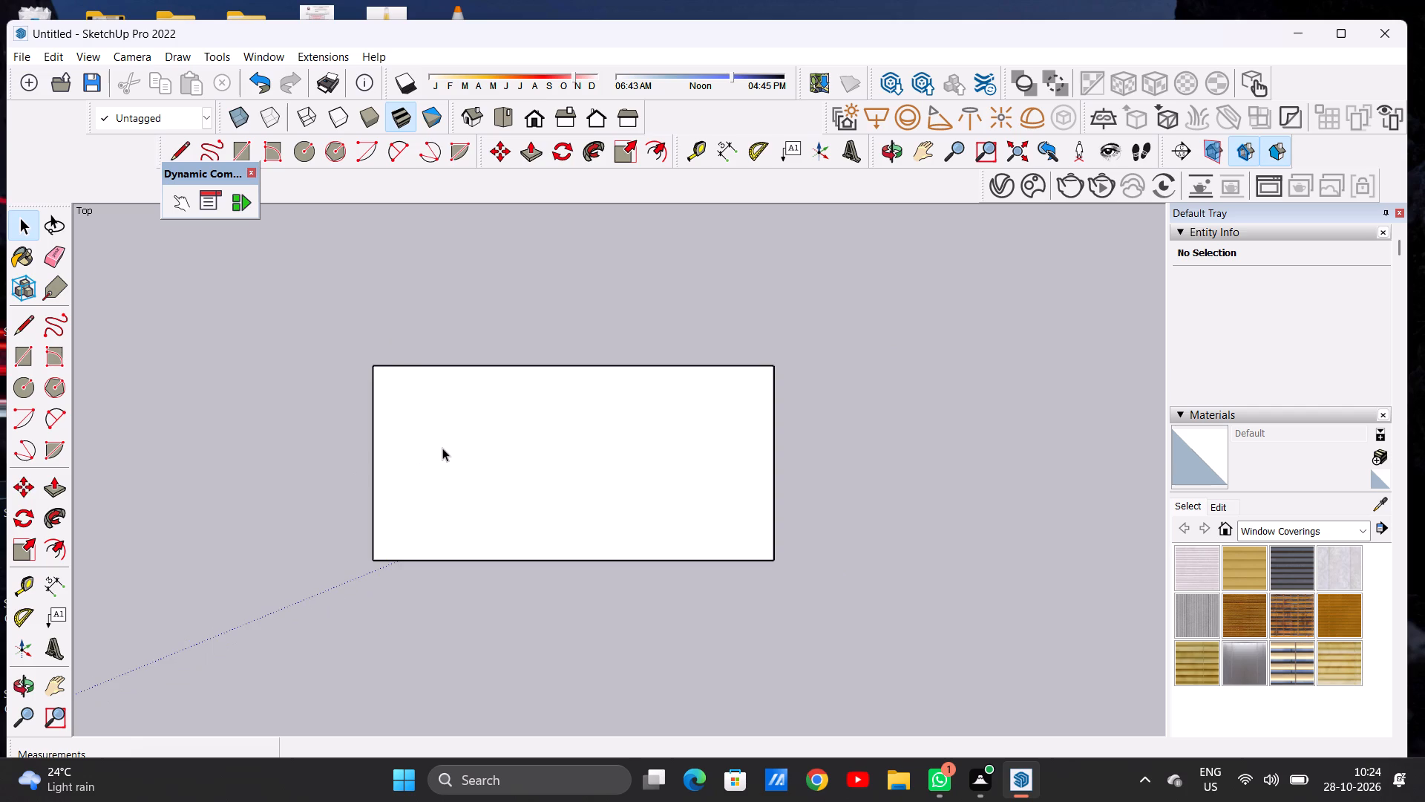
key("r")
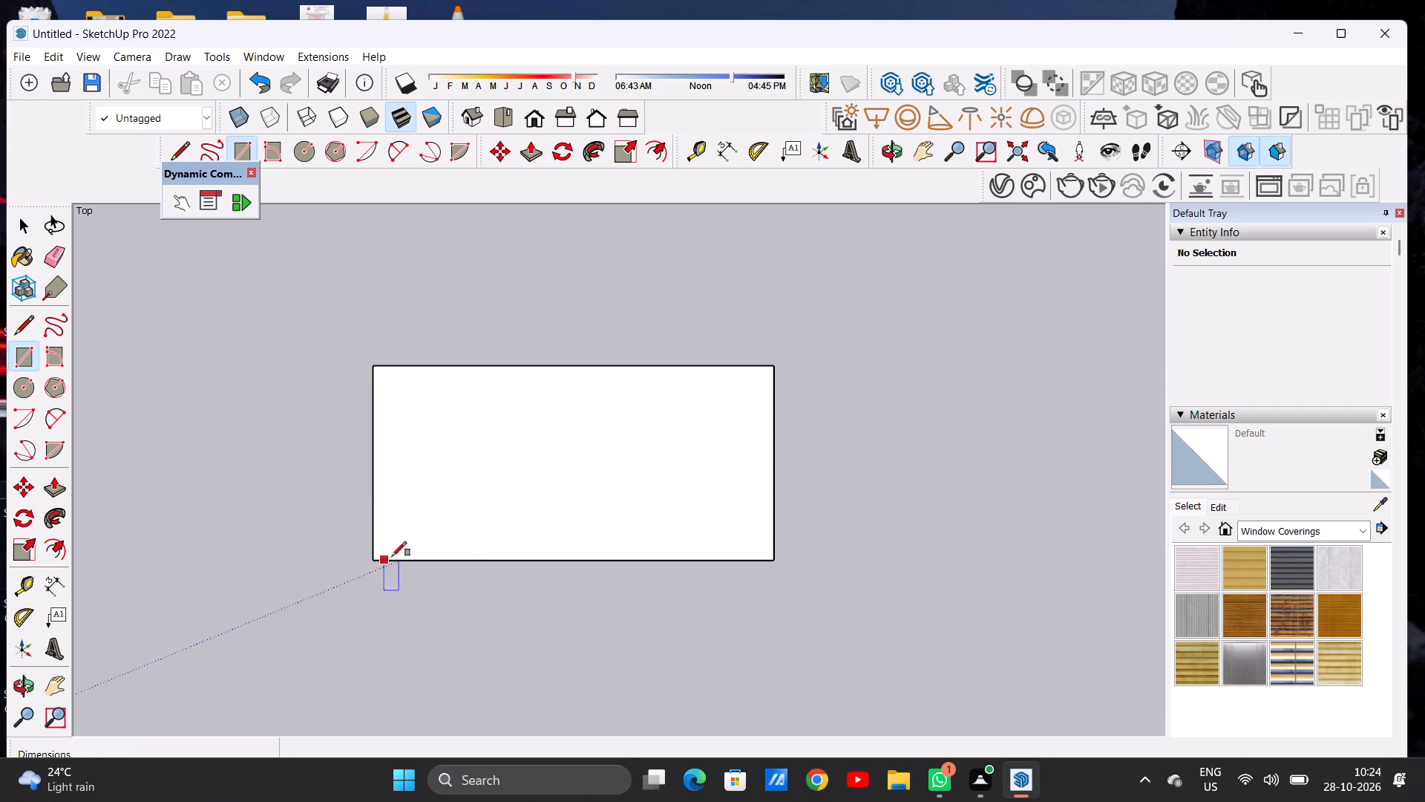
left_click(373, 371)
left_click(768, 369)
left_click(771, 320)
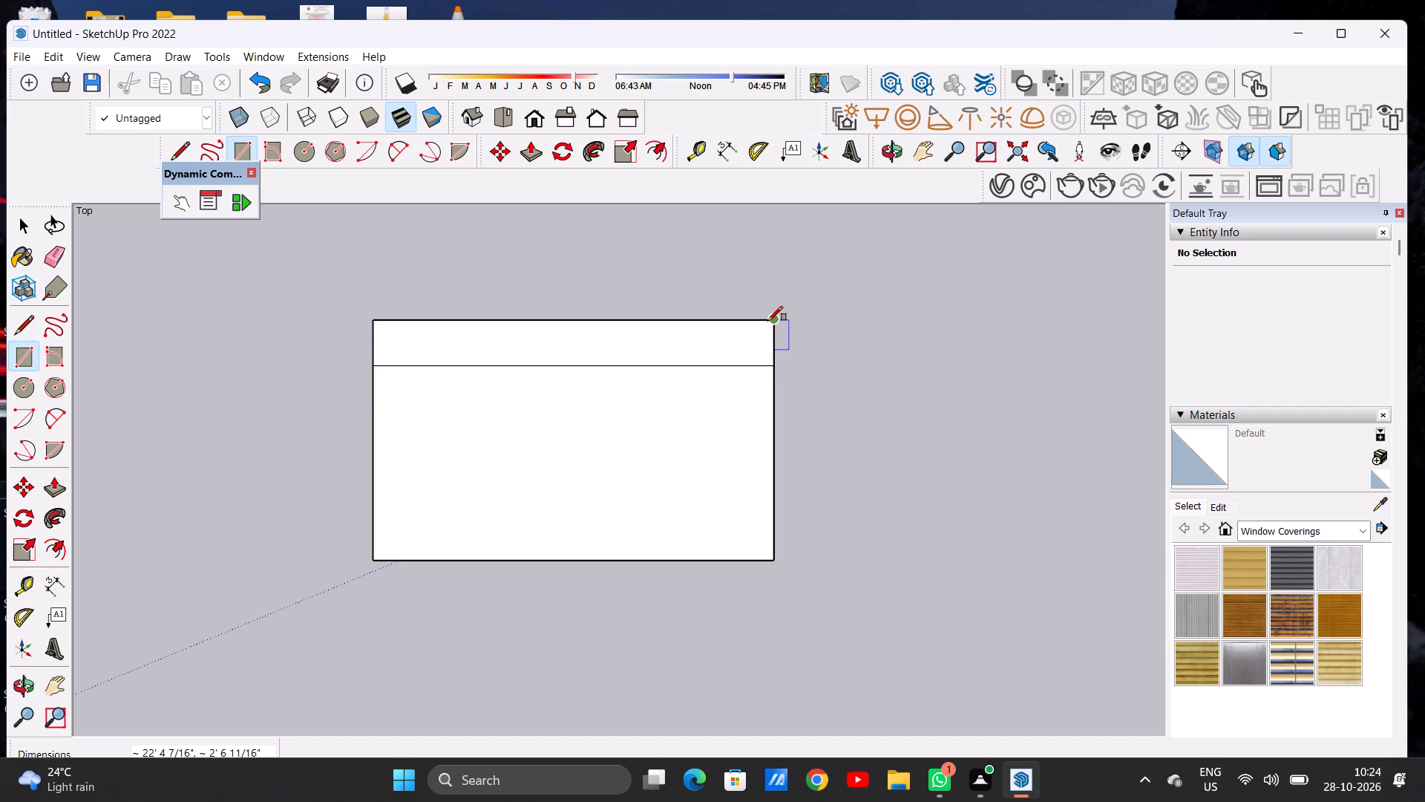
Draw an adjoining rectangle about 6' 6" wide and 13' 5" high along the full right edge of the shape.
left_click(768, 321)
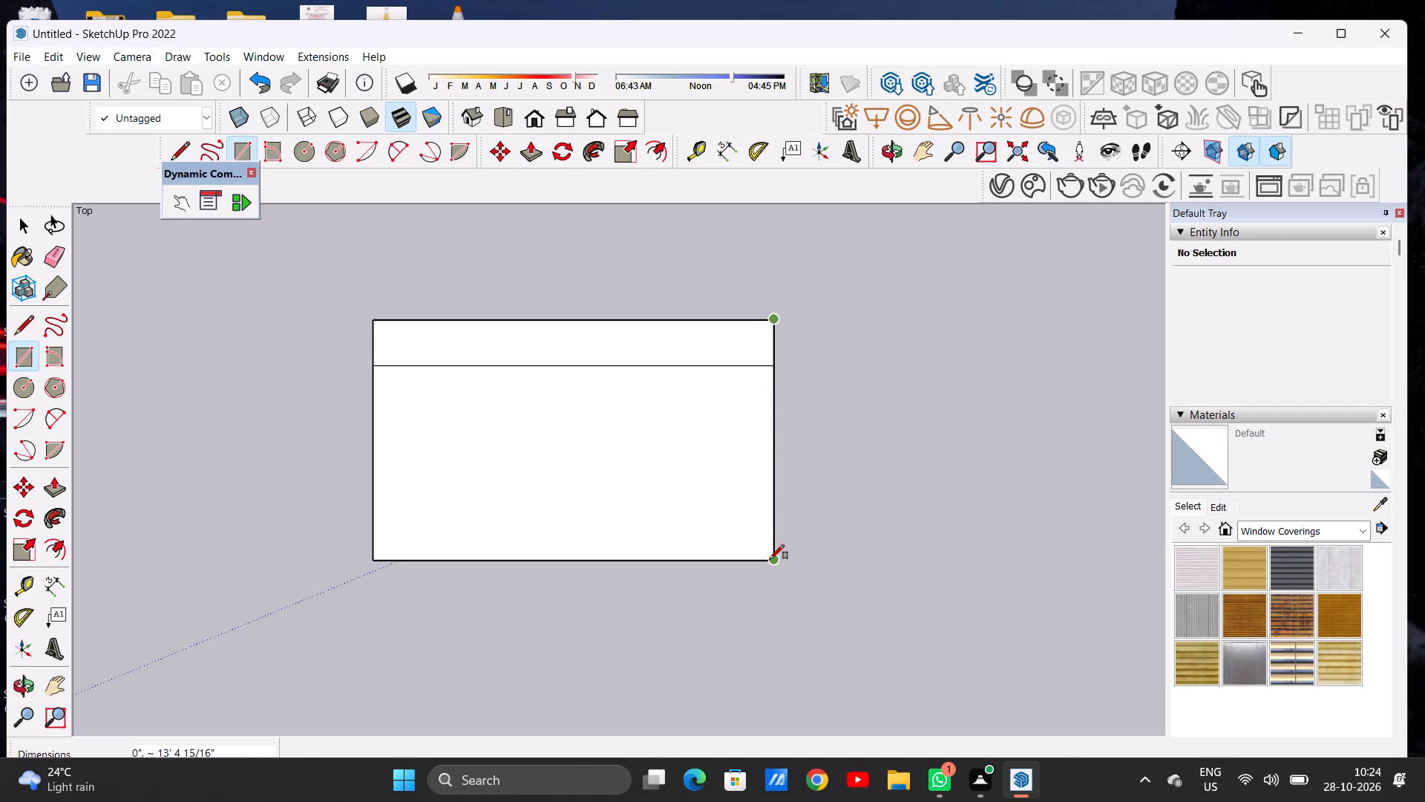
left_click(770, 559)
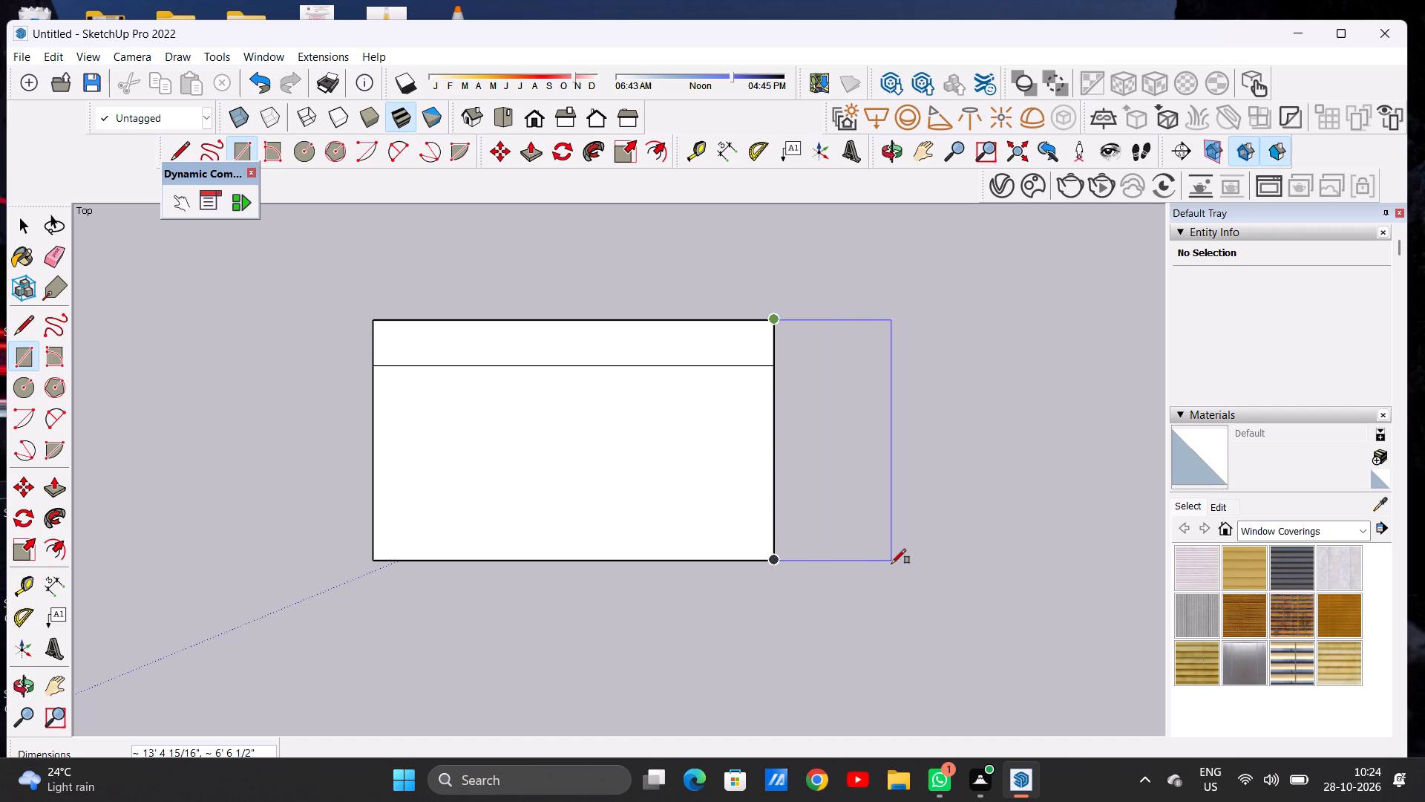
left_click(891, 564)
key("space")
Erase the interior dividing lines, including the short leftover segment near the upper edge, to form one single face.
type("E")
left_click_drag(784, 523, 758, 526)
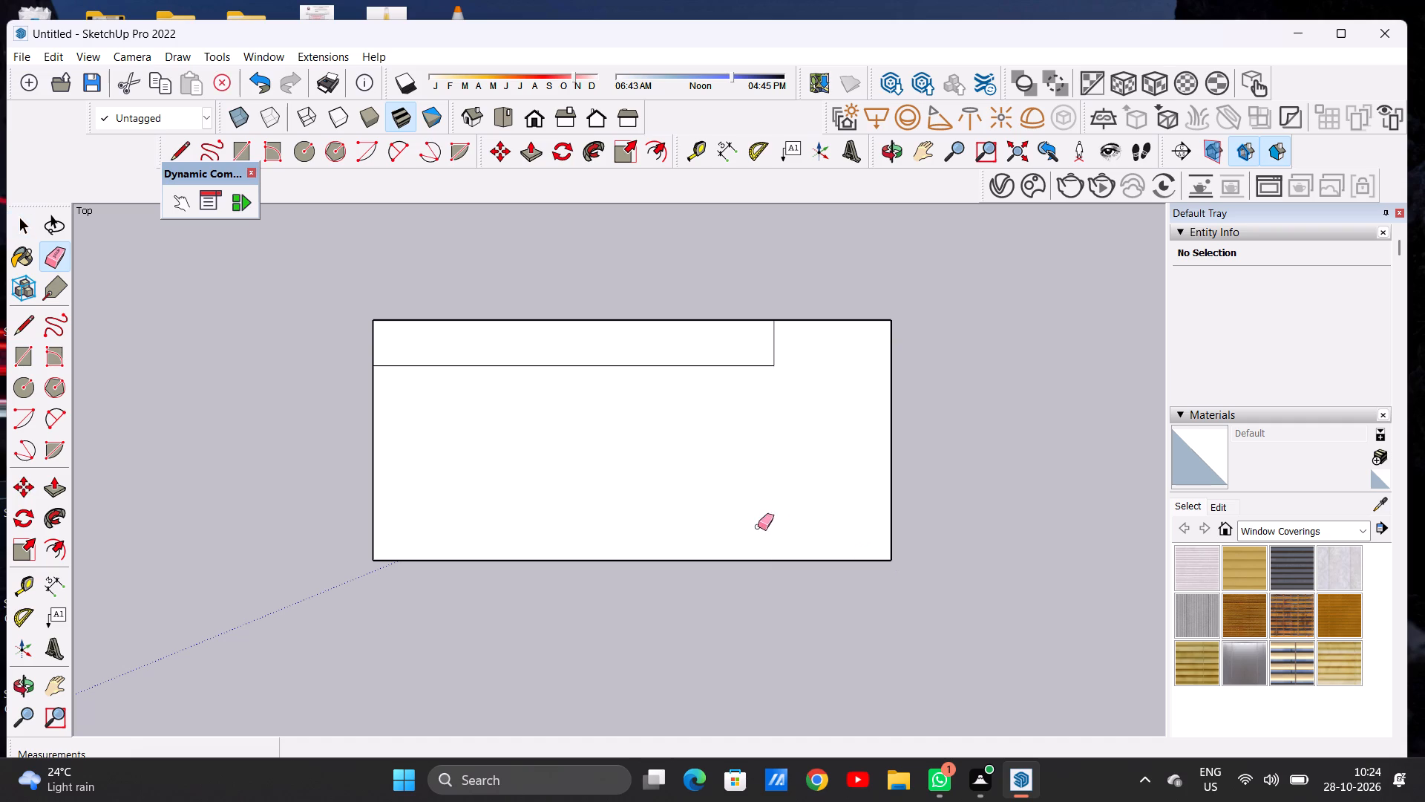
left_click(767, 359)
left_click_drag(767, 359, 767, 368)
left_click_drag(756, 351, 746, 358)
left_click_drag(746, 358, 746, 376)
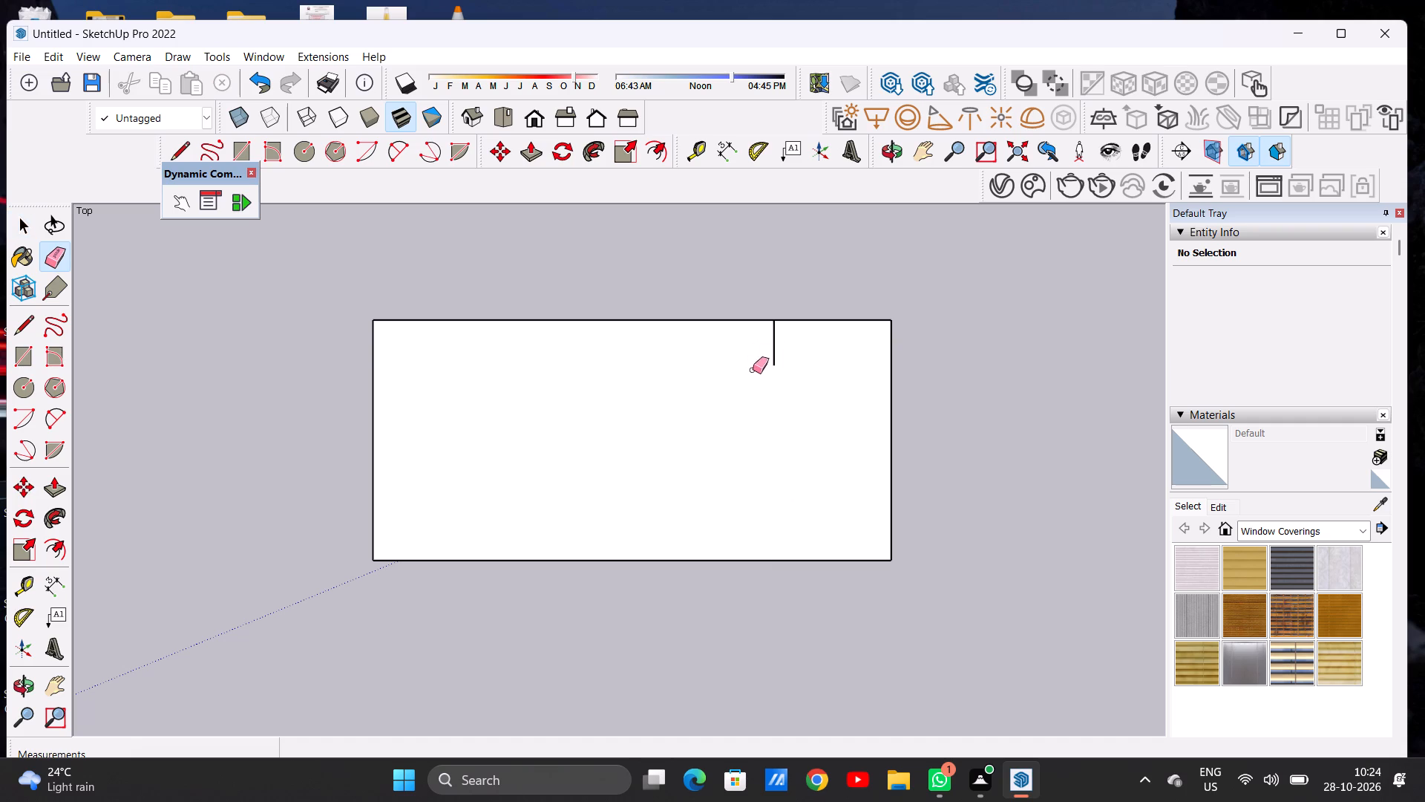
left_click_drag(774, 357, 761, 362)
key("space")
Draw a strip about 28' 11" by 2' 8" along the full upper edge of the merged rectangle.
scroll(266, 532, "down", 2)
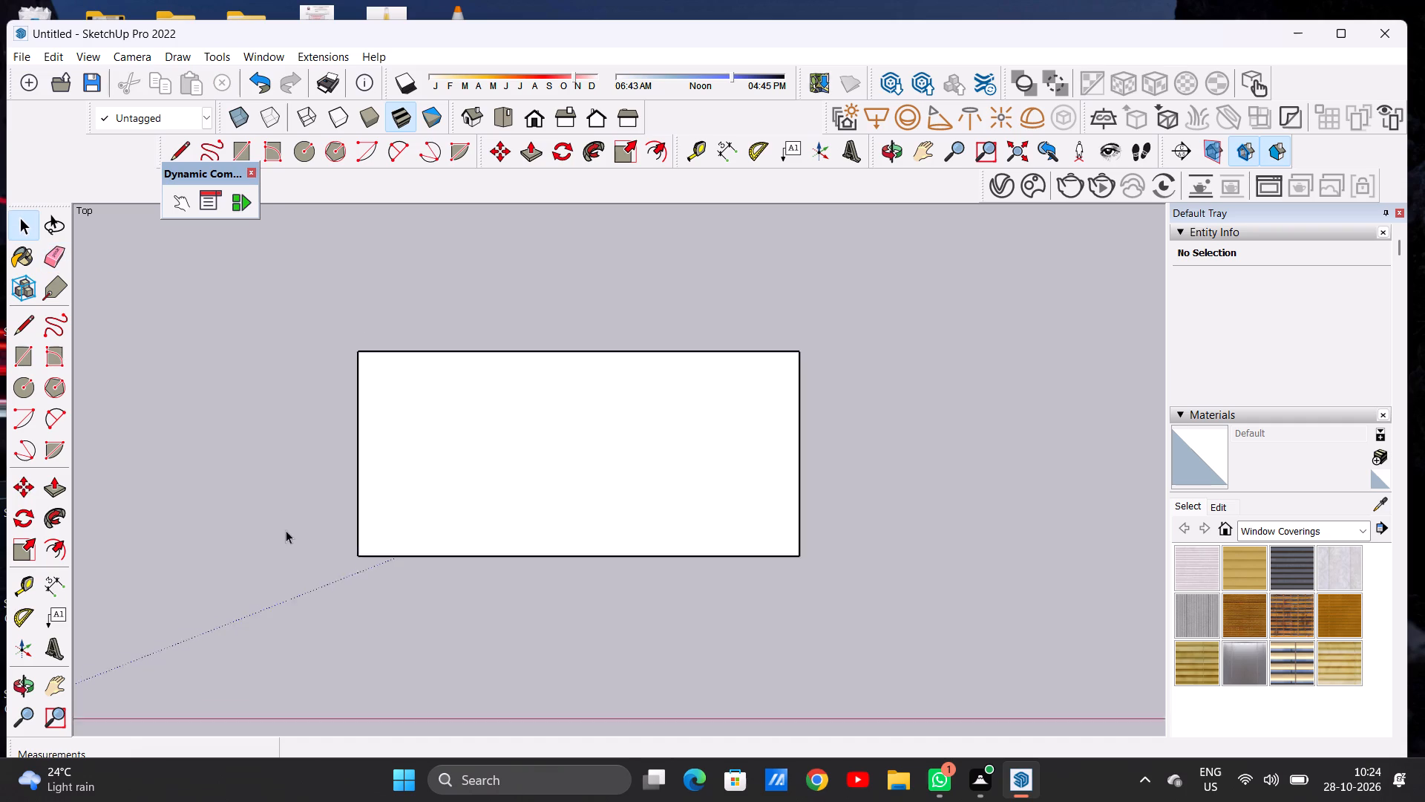
scroll(286, 530, "down", 2)
scroll(370, 417, "down", 1)
scroll(370, 417, "up", 3)
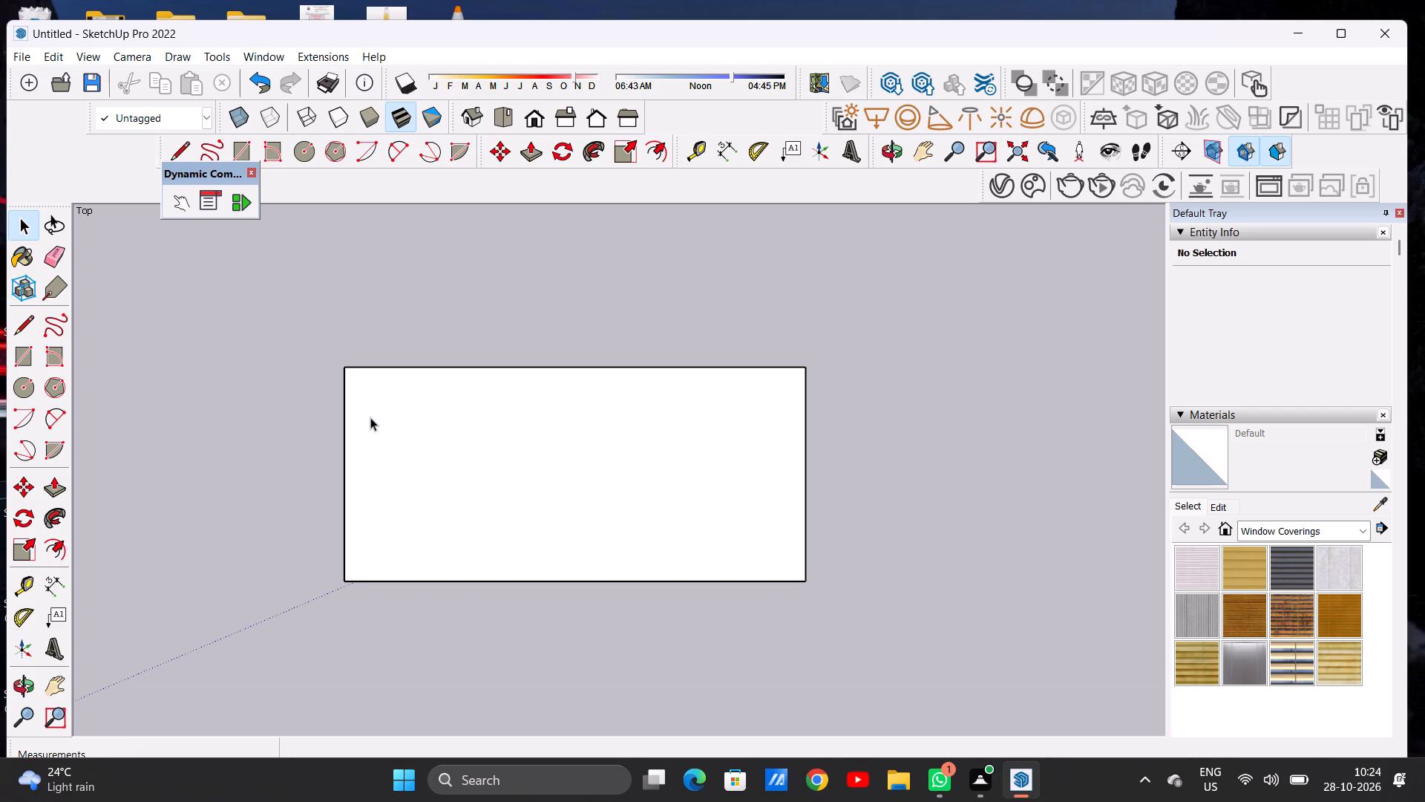
scroll(318, 449, "down", 1)
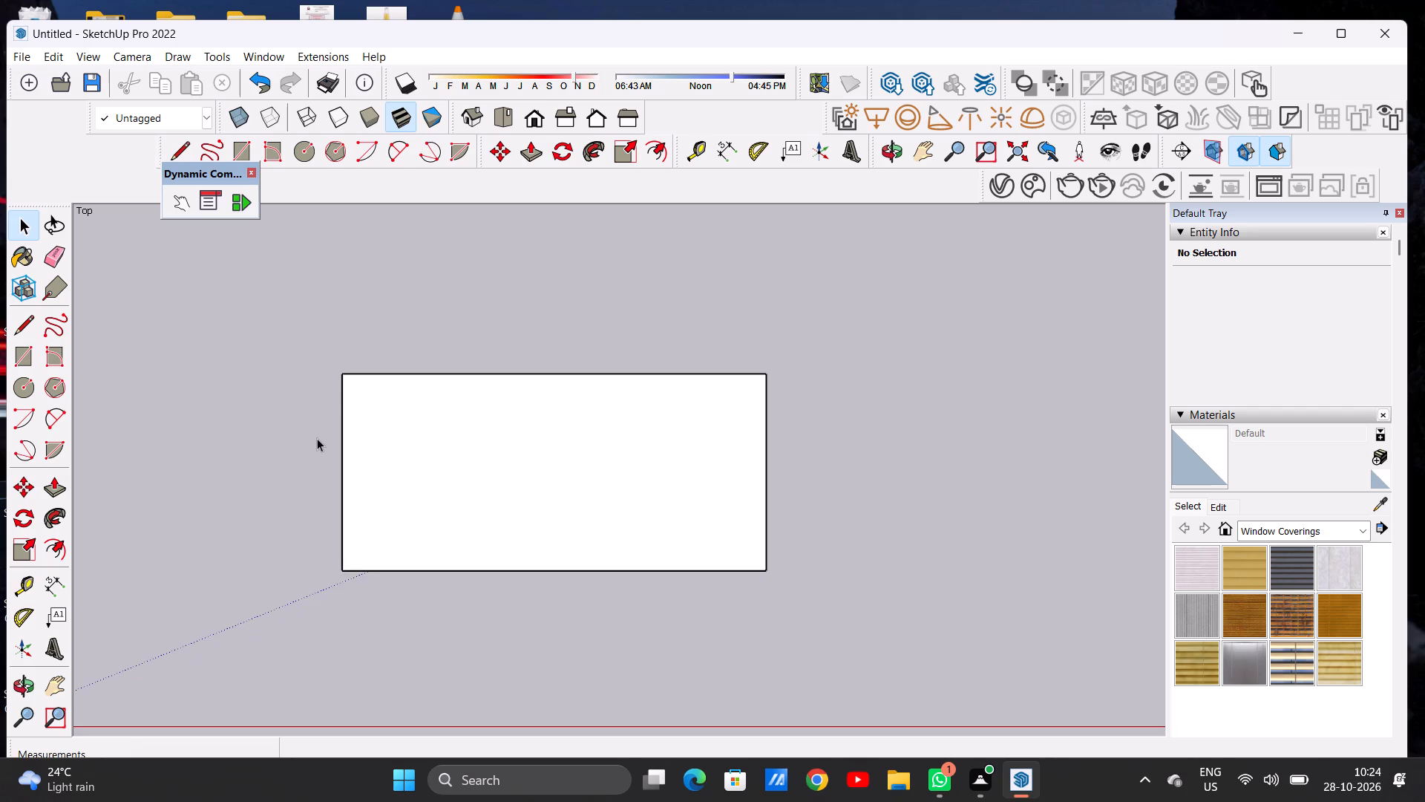
scroll(333, 387, "up", 2)
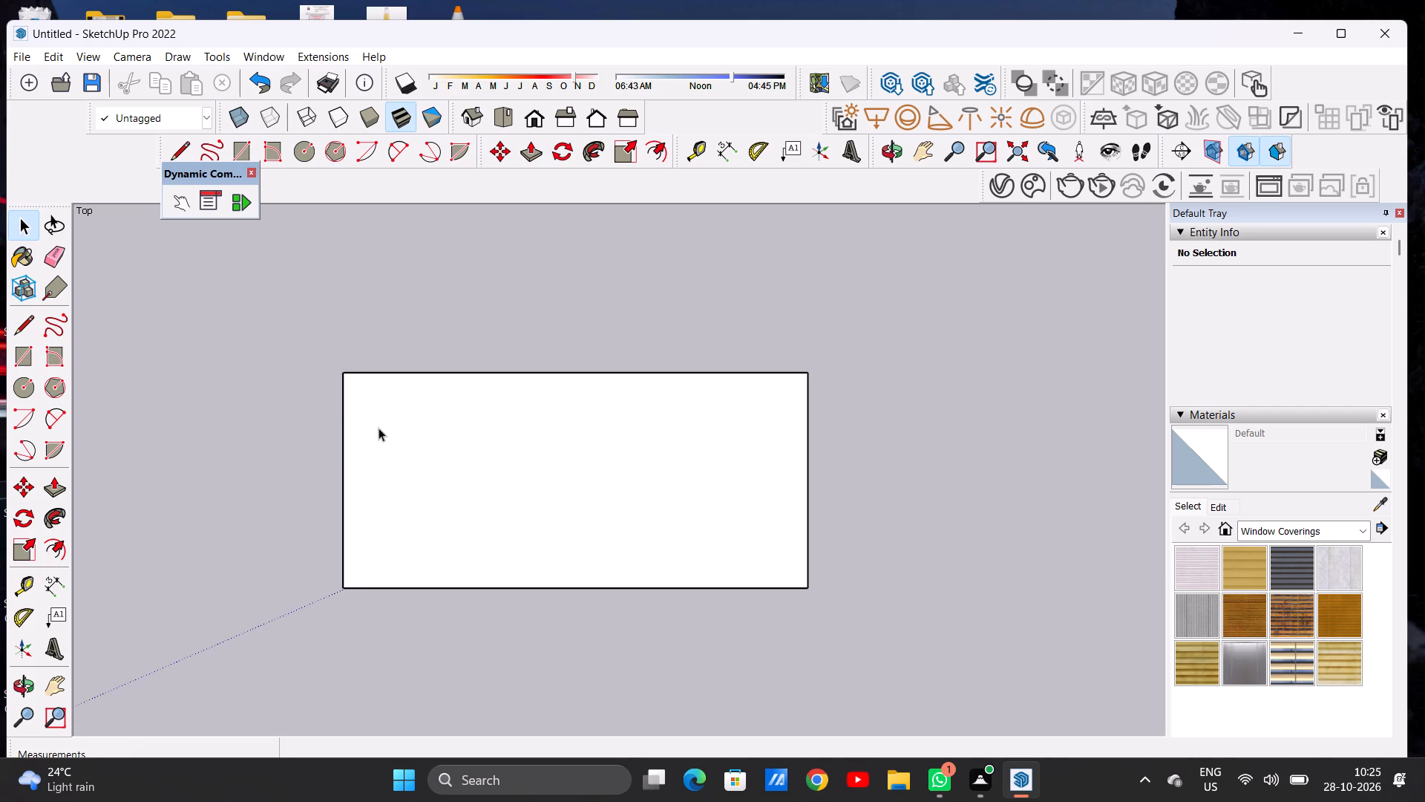
scroll(397, 401, "down", 2)
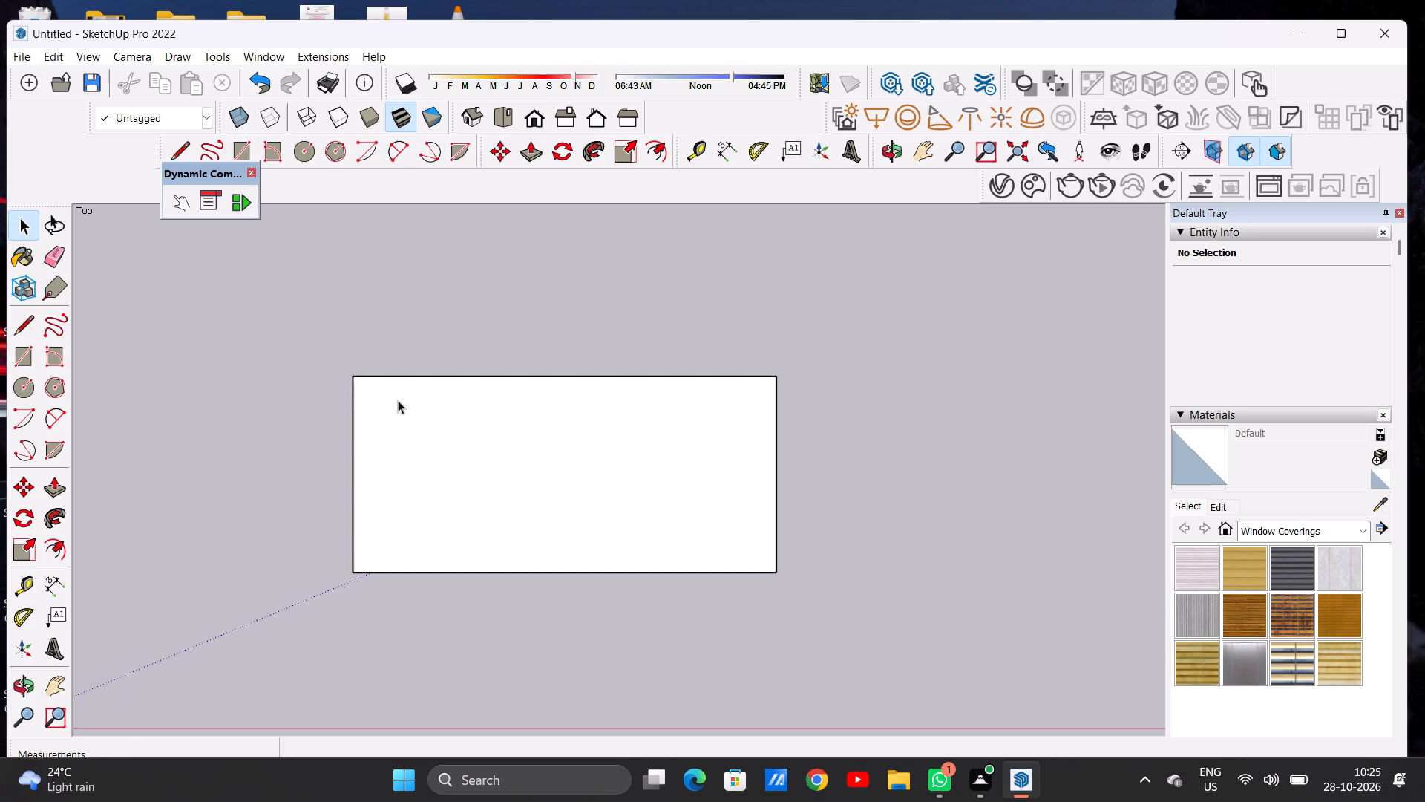
scroll(398, 400, "up", 2)
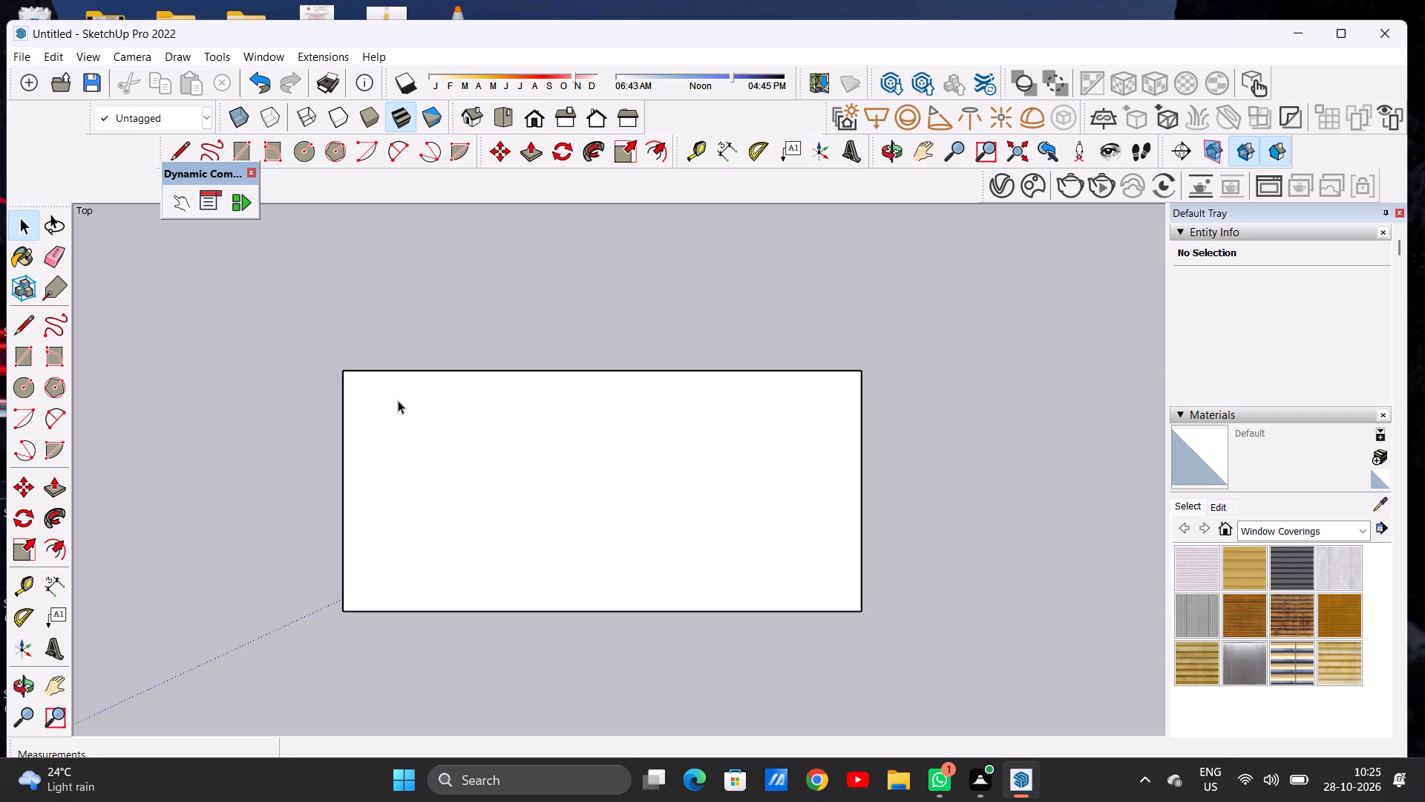
key("r")
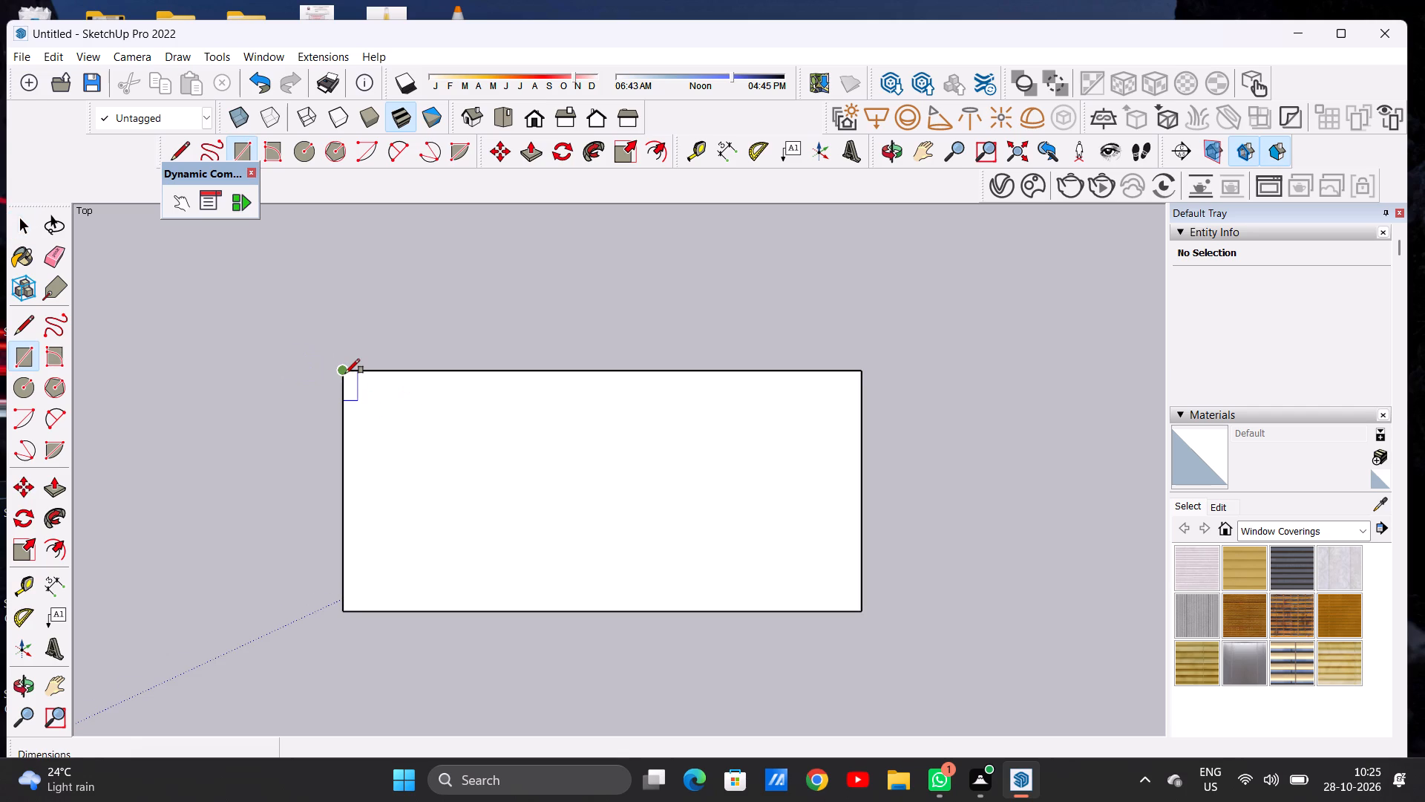
left_click(345, 374)
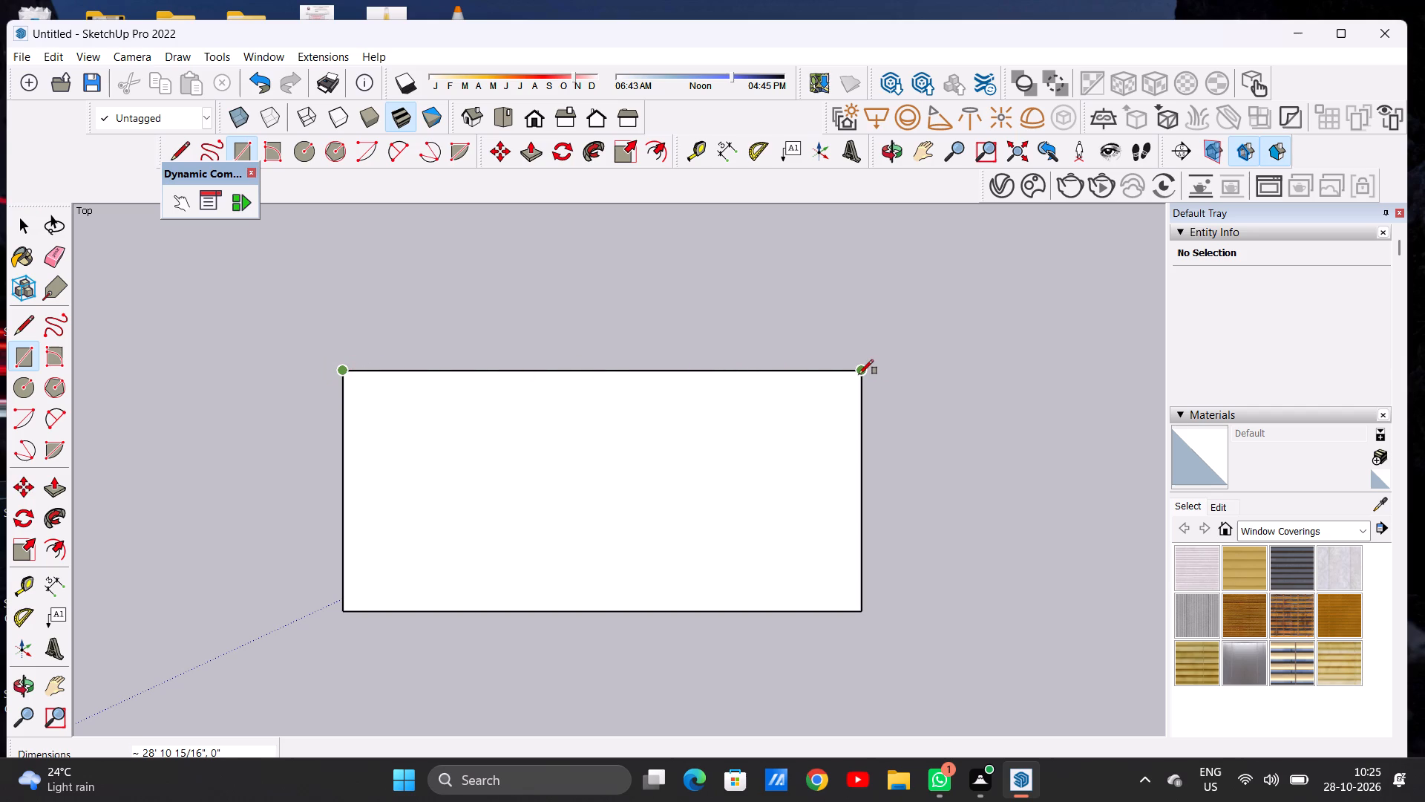
left_click(859, 374)
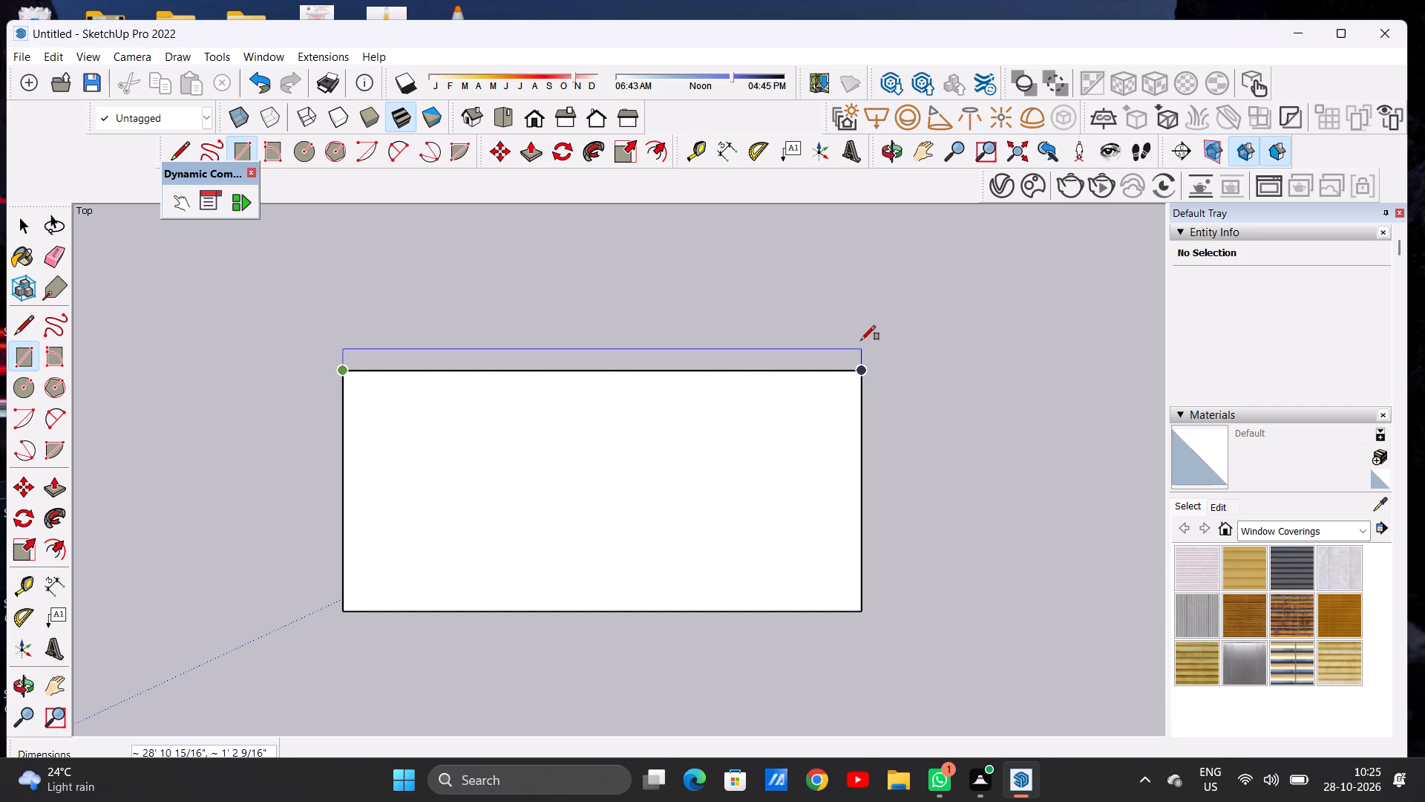
left_click(859, 322)
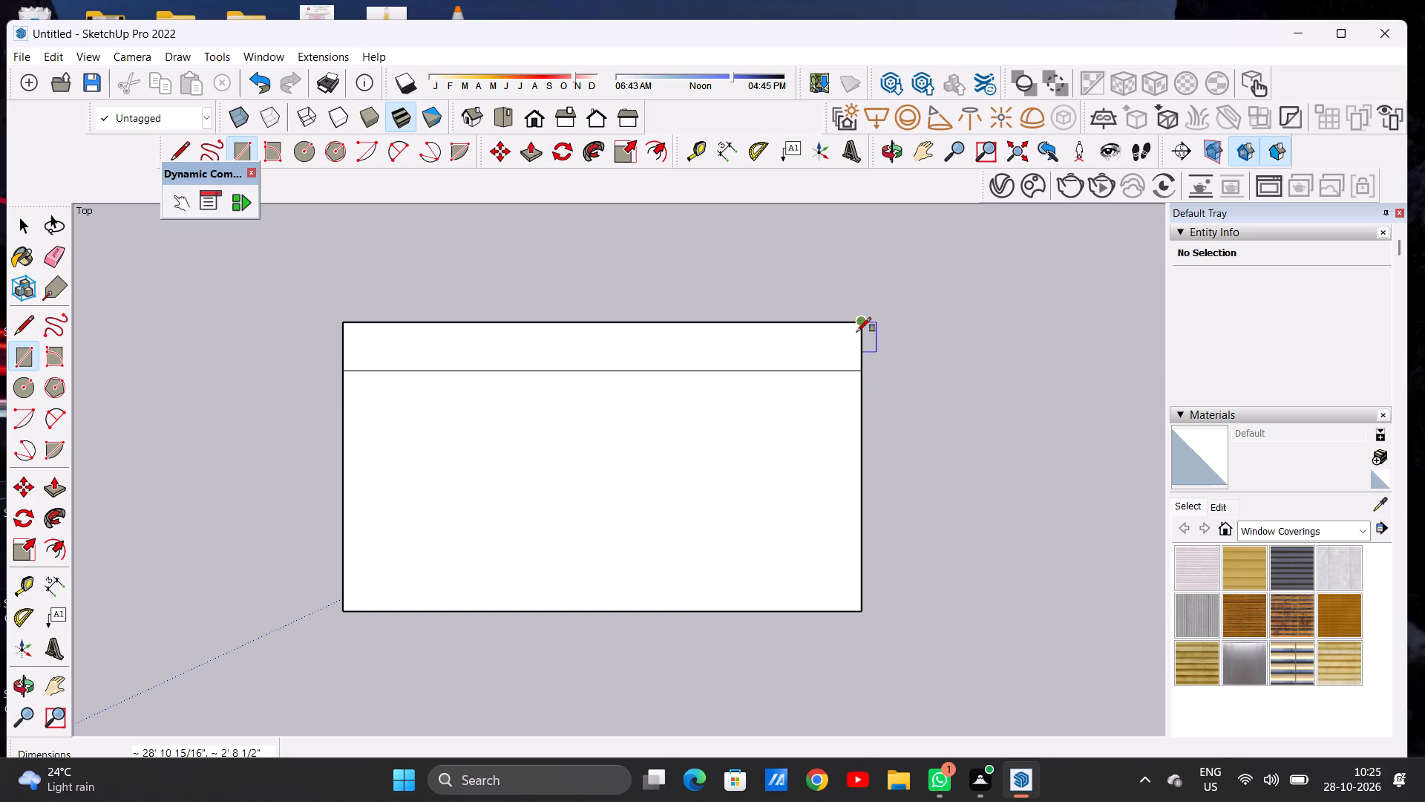
Draw an adjoining rectangle about 3' 8" wide and 16' 1" high along the full right edge of the shape.
left_click(858, 319)
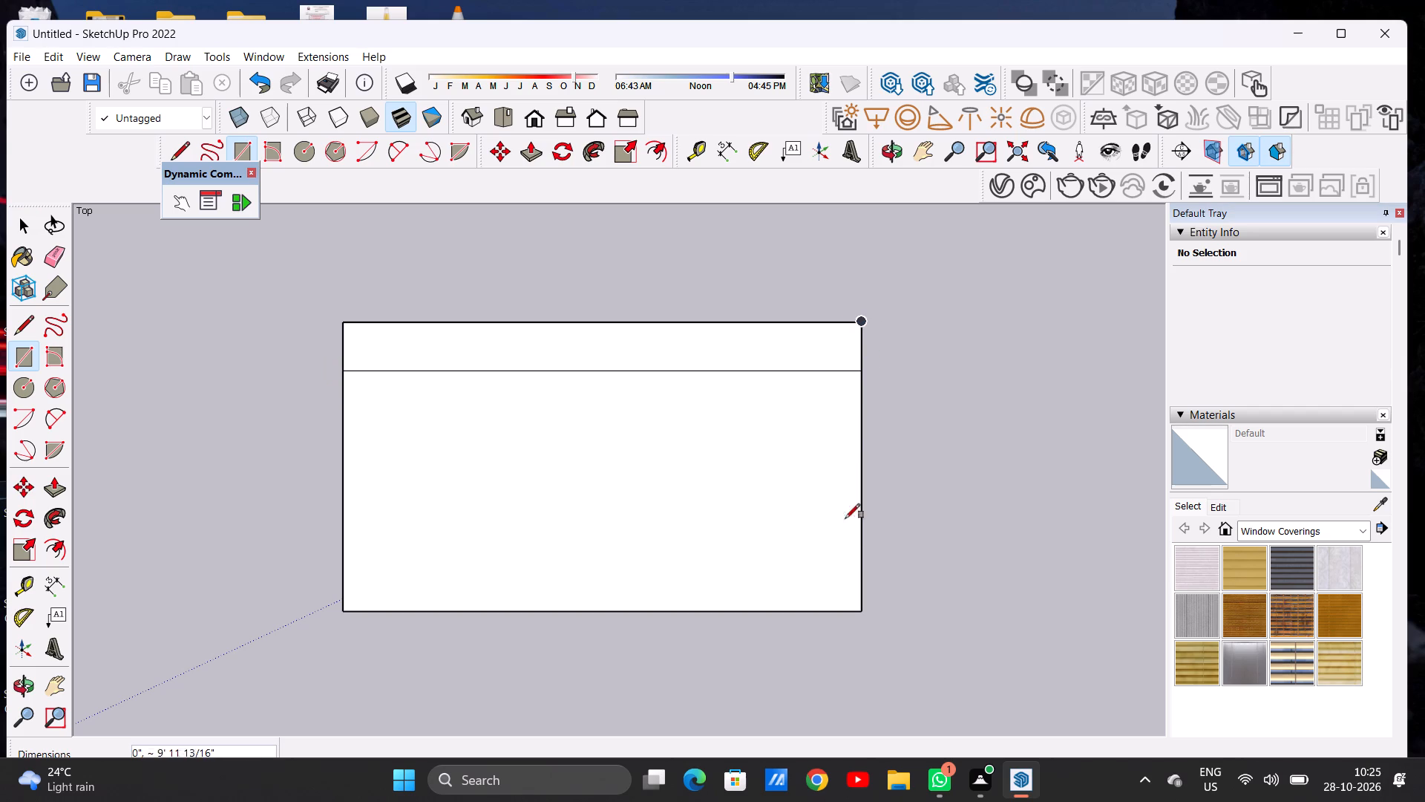
left_click(865, 611)
left_click(928, 611)
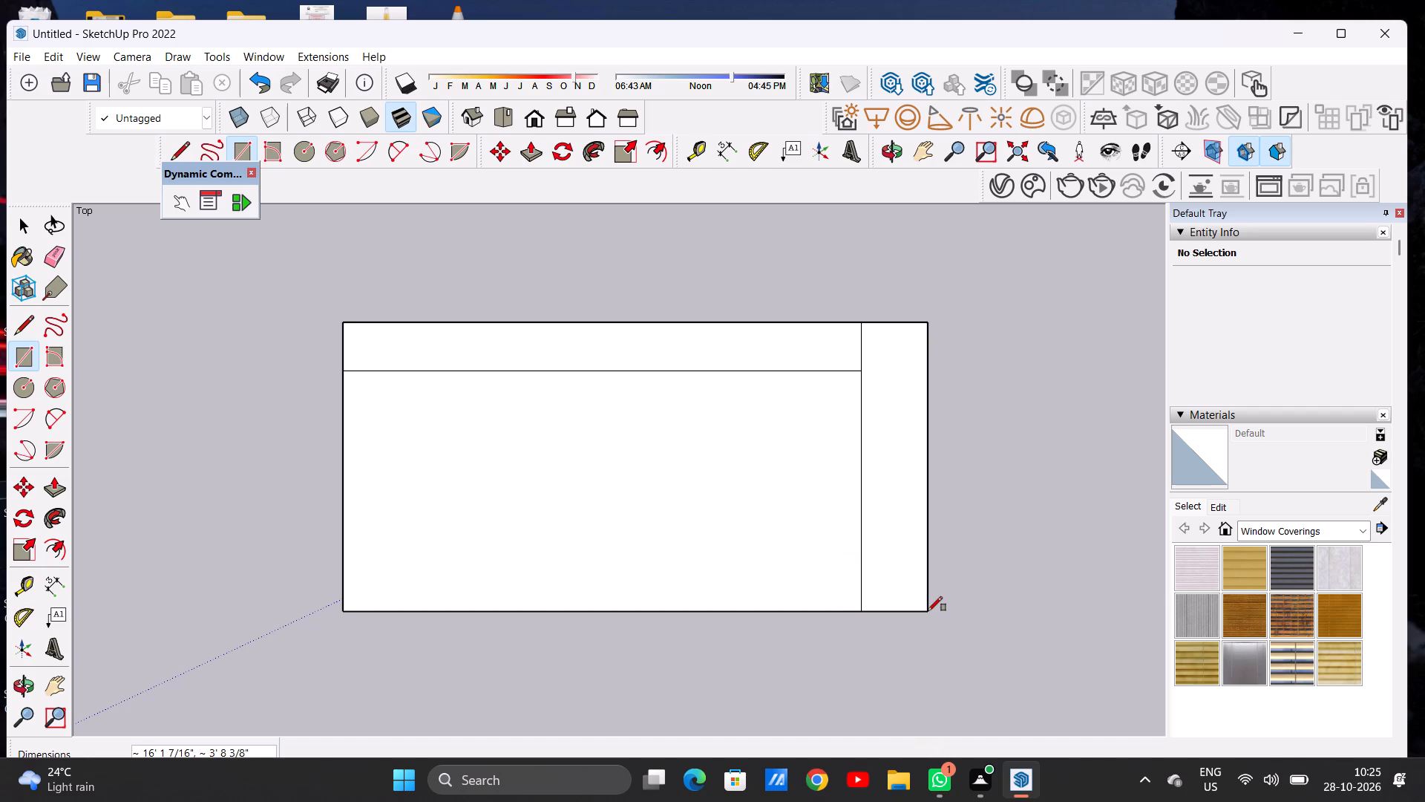
key("space")
Erase the interior lines separating the upper strip and right rectangle from the main face to merge everything into one face.
key("e")
left_click_drag(875, 524, 836, 539)
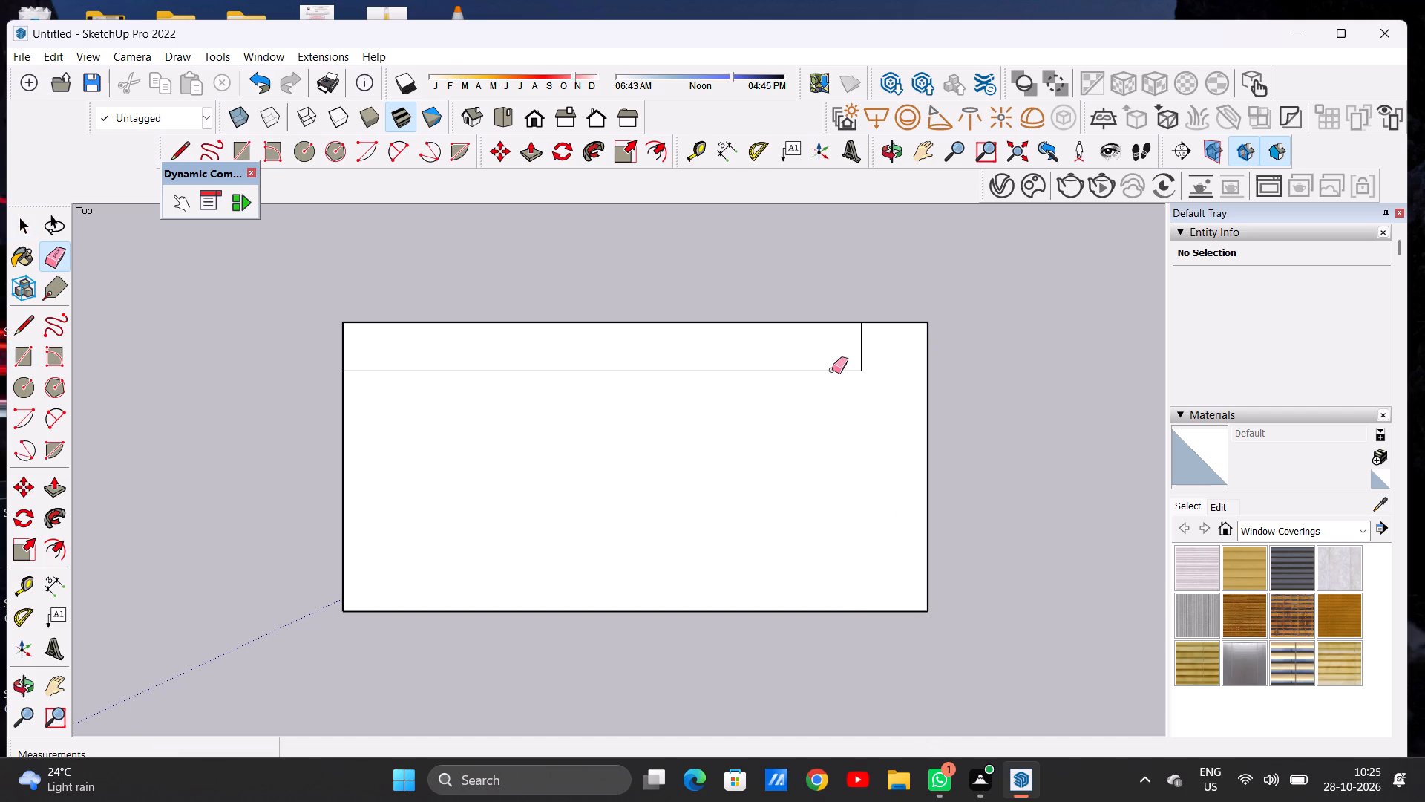
left_click_drag(833, 376, 838, 394)
left_click_drag(862, 363, 842, 368)
left_click_drag(839, 364, 839, 379)
key("space")
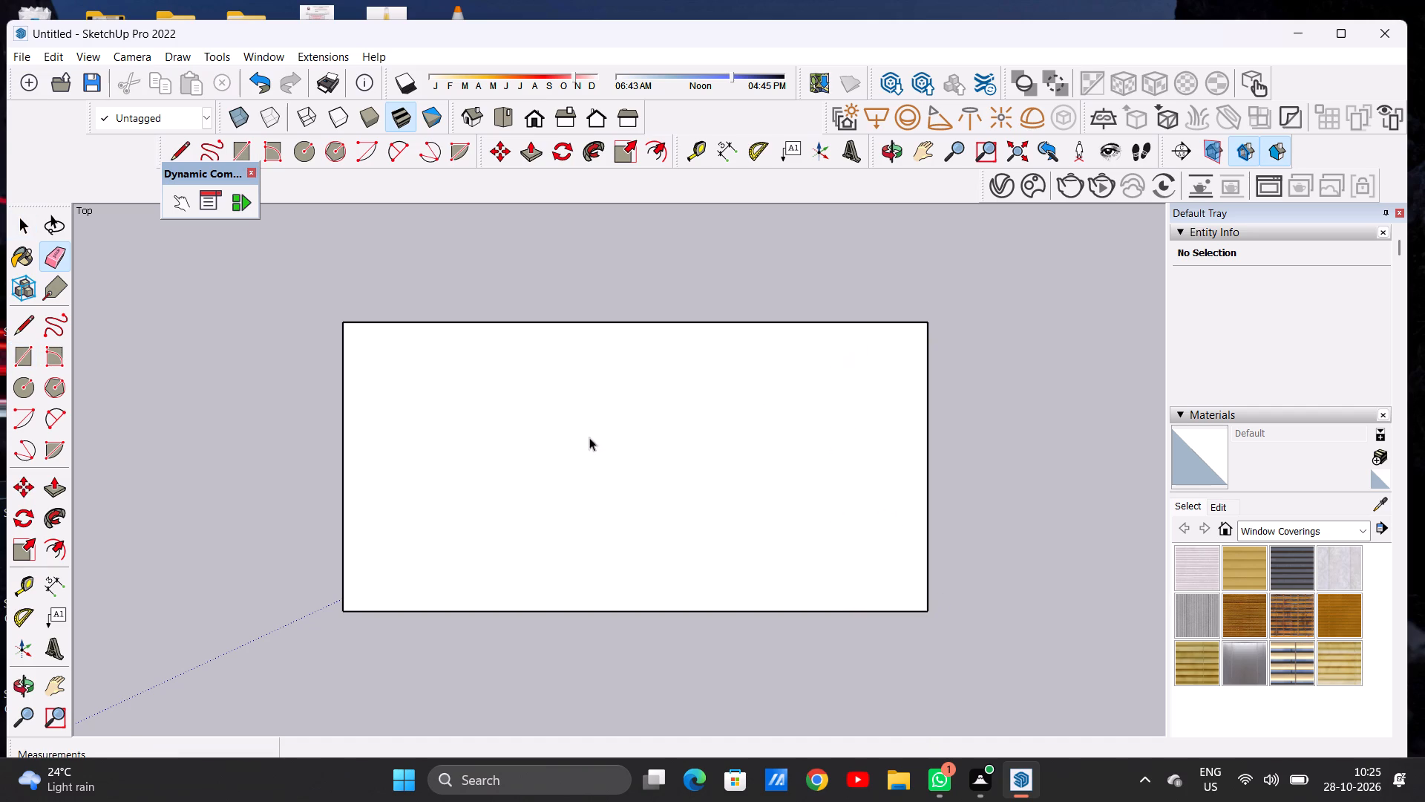
Examine the merged rectangular face from several tilted angles and return to the top view.
scroll(393, 483, "down", 4)
scroll(704, 438, "up", 2)
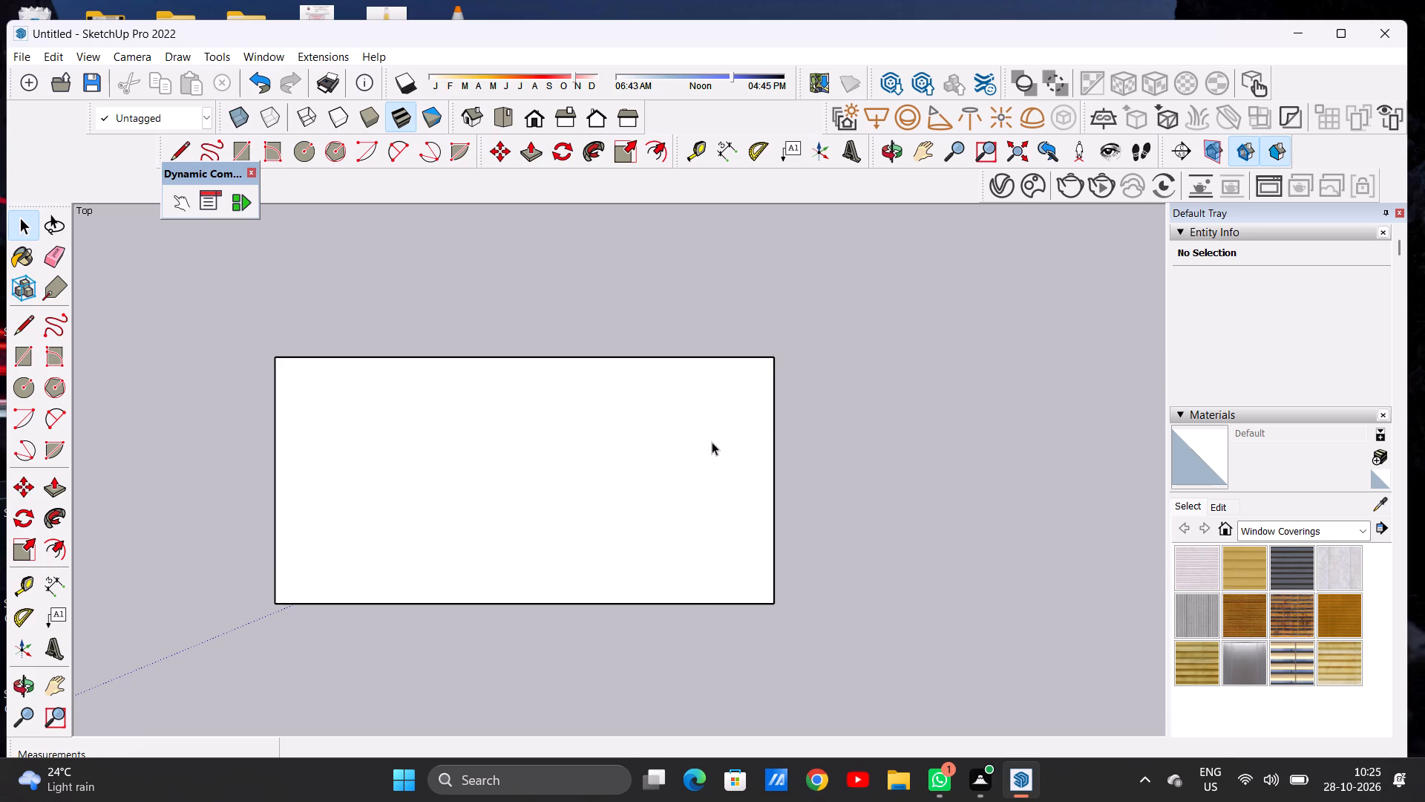
scroll(773, 432, "down", 7)
scroll(625, 443, "up", 4)
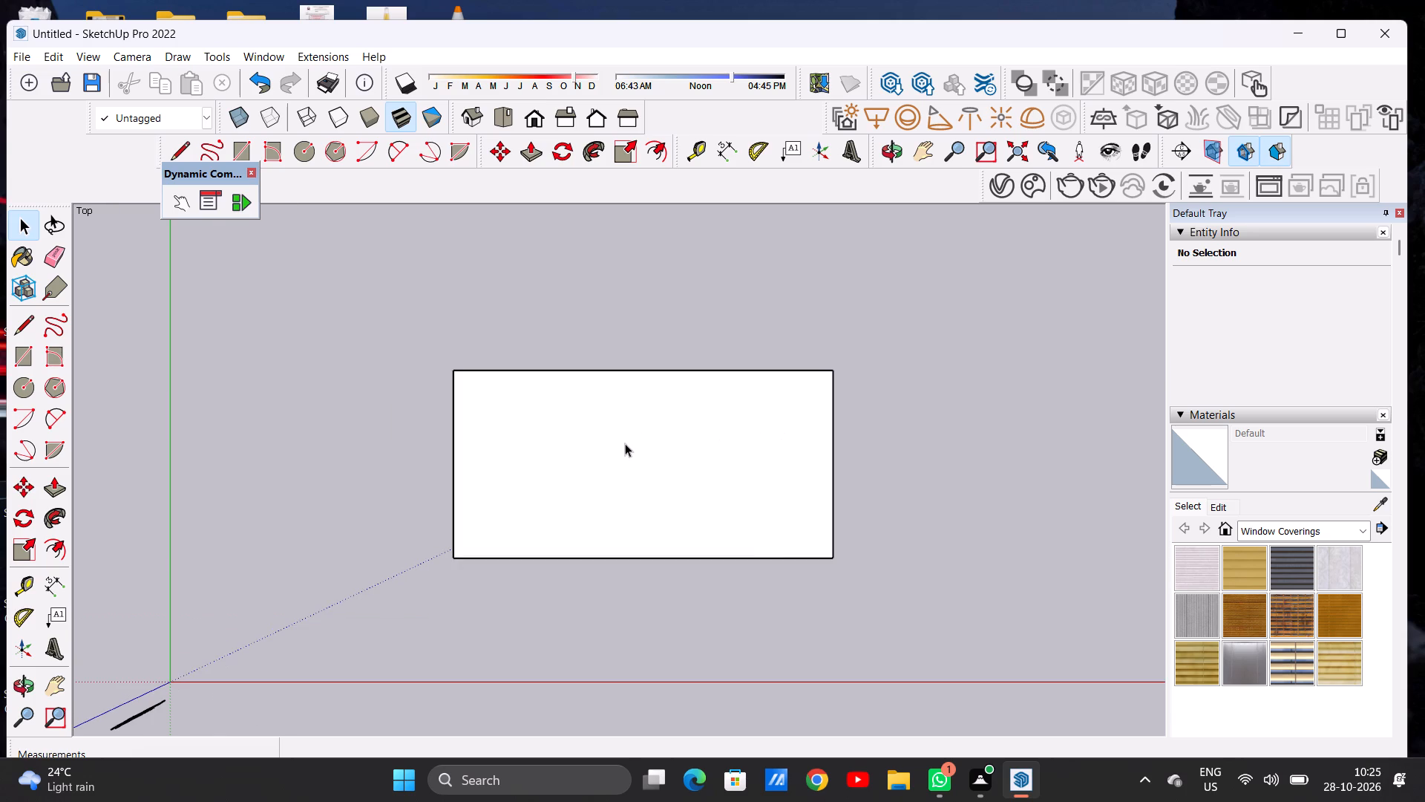
scroll(810, 463, "up", 2)
scroll(813, 455, "down", 1)
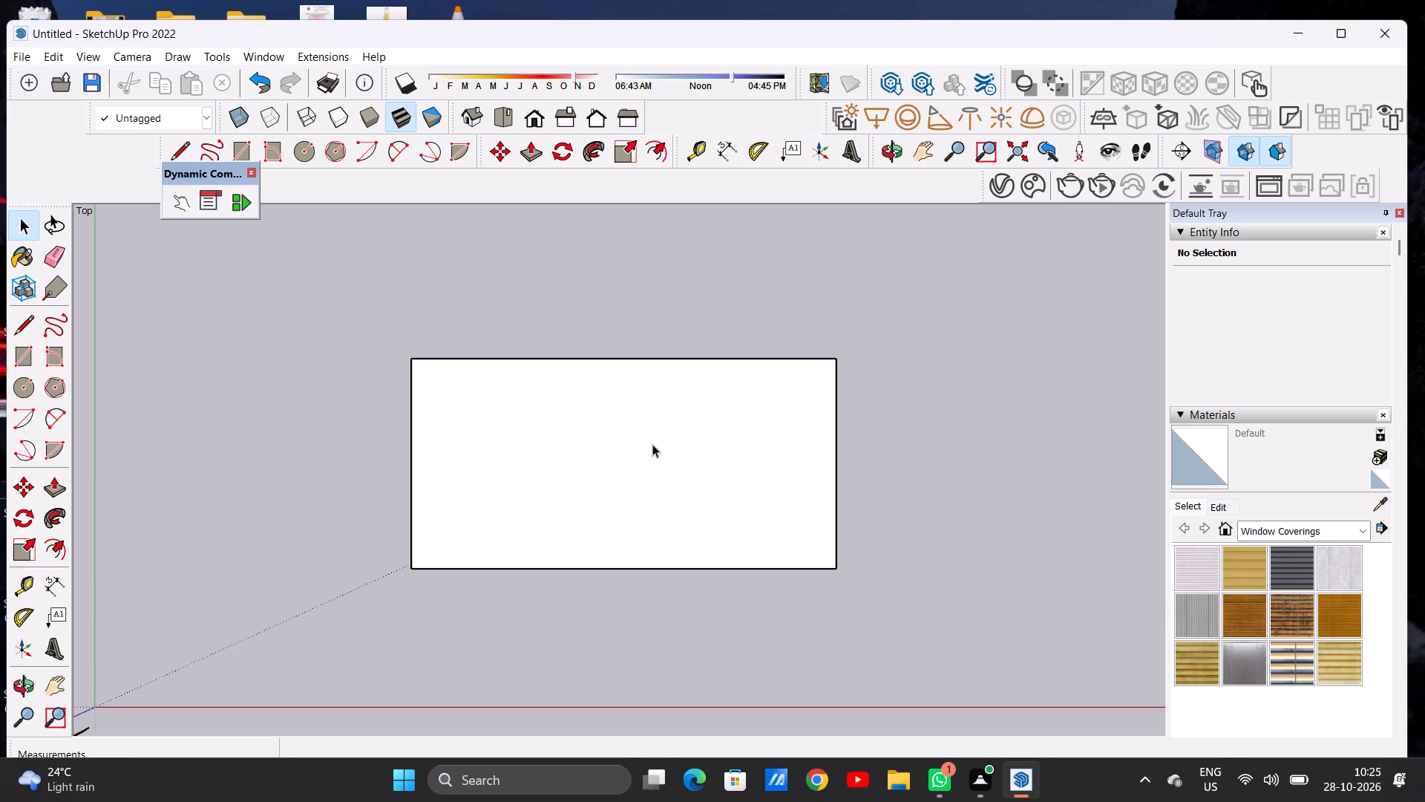
middle_click_drag(680, 604, 673, 449)
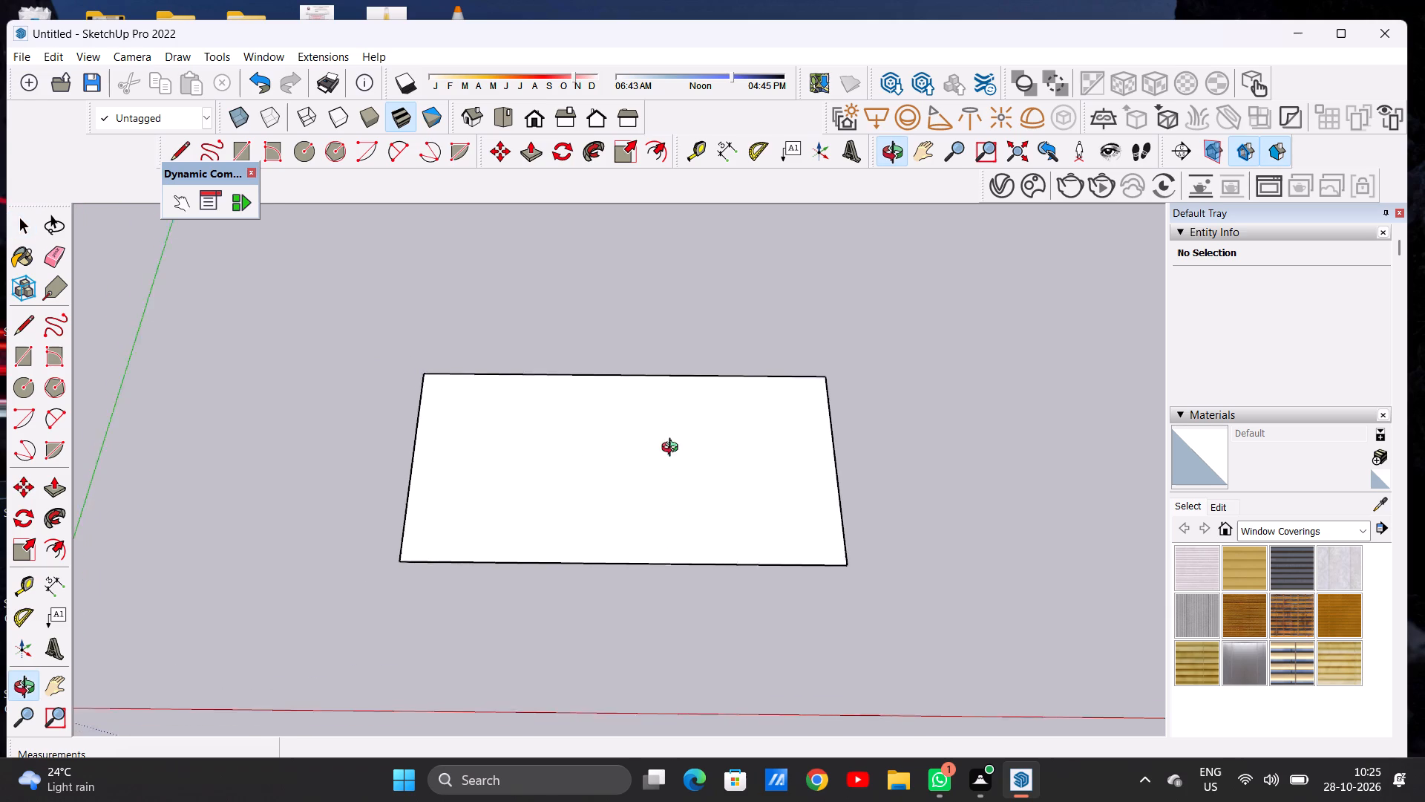
middle_click_drag(673, 449, 695, 385)
scroll(753, 471, "up", 1)
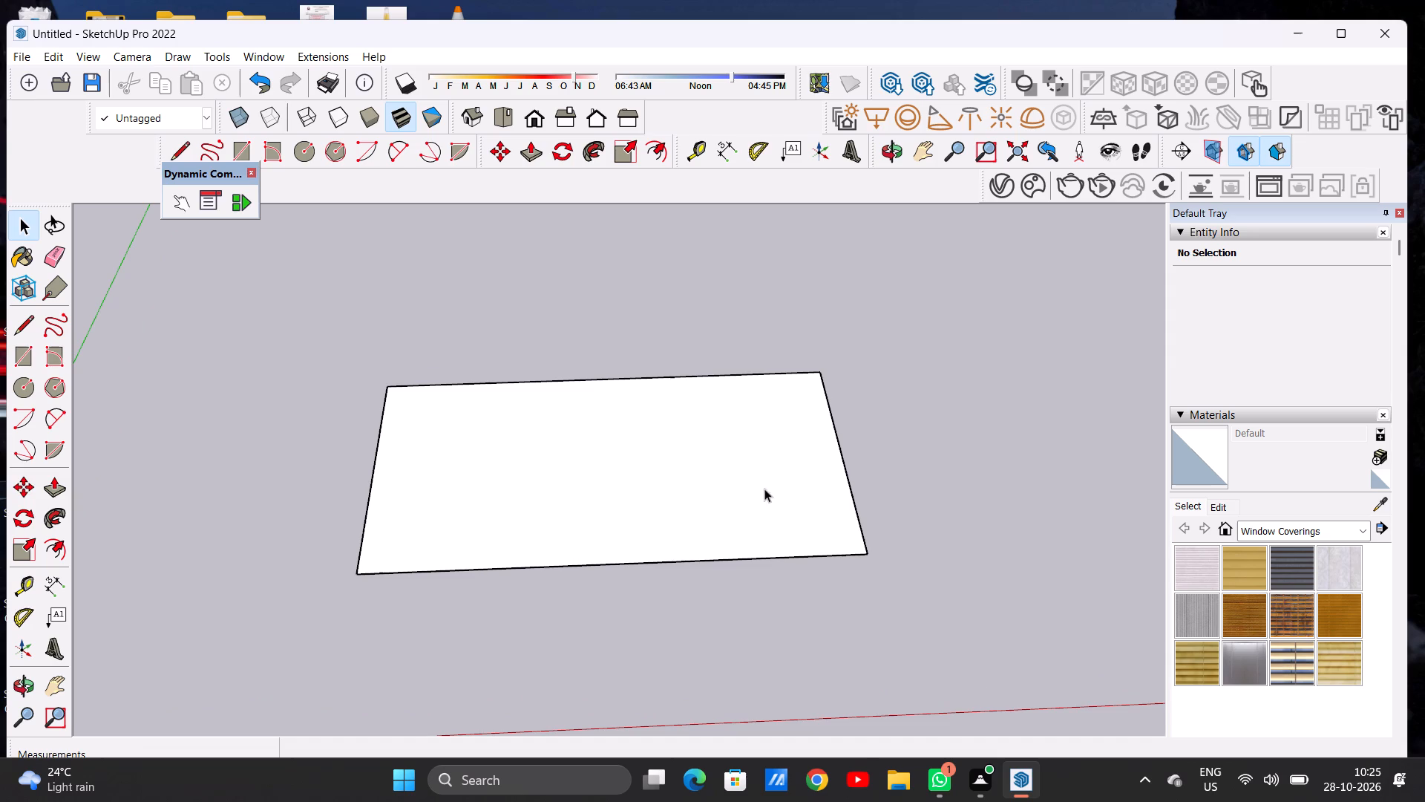
middle_click_drag(660, 465, 644, 592)
middle_click_drag(644, 434, 646, 548)
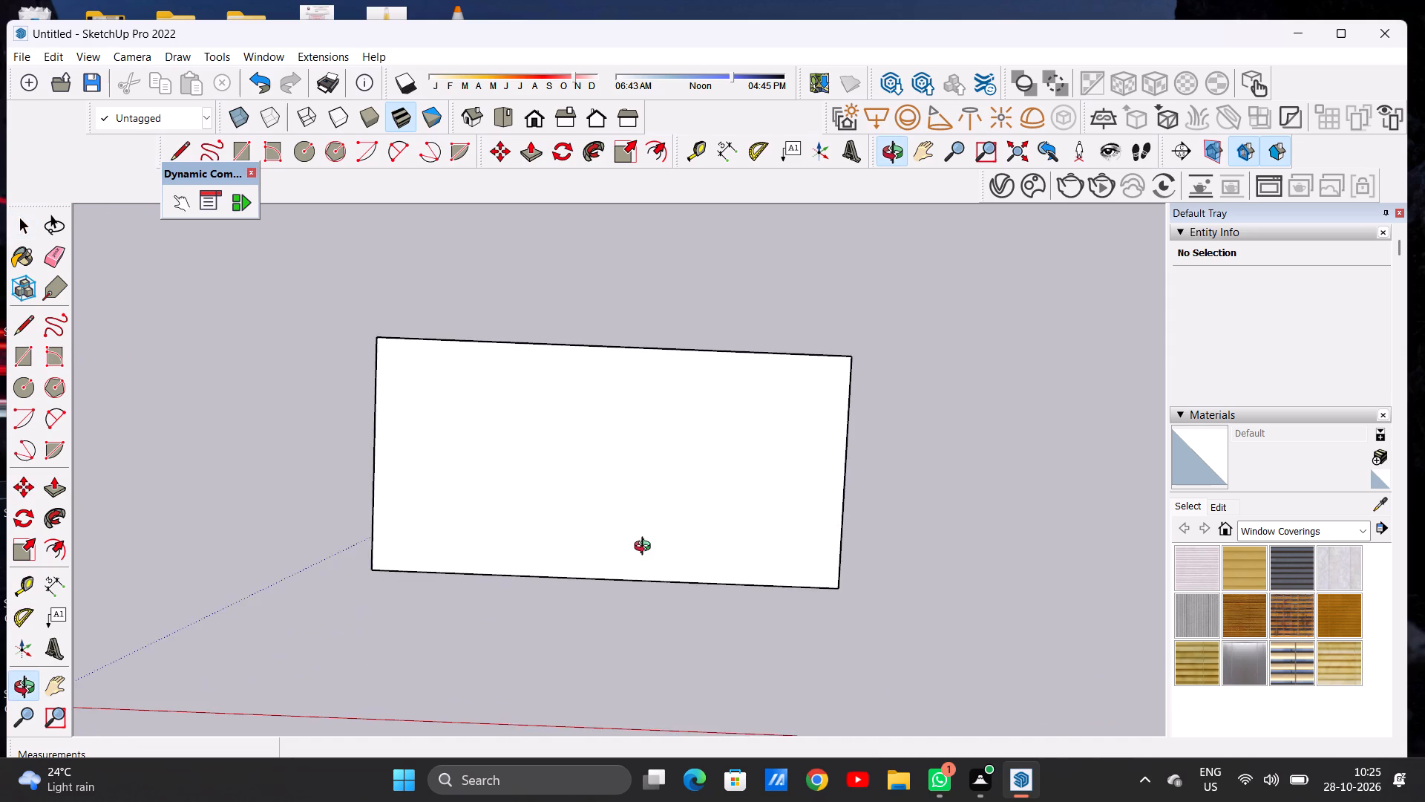
middle_click_drag(646, 548, 656, 532)
scroll(656, 532, "up", 1)
left_click(506, 115)
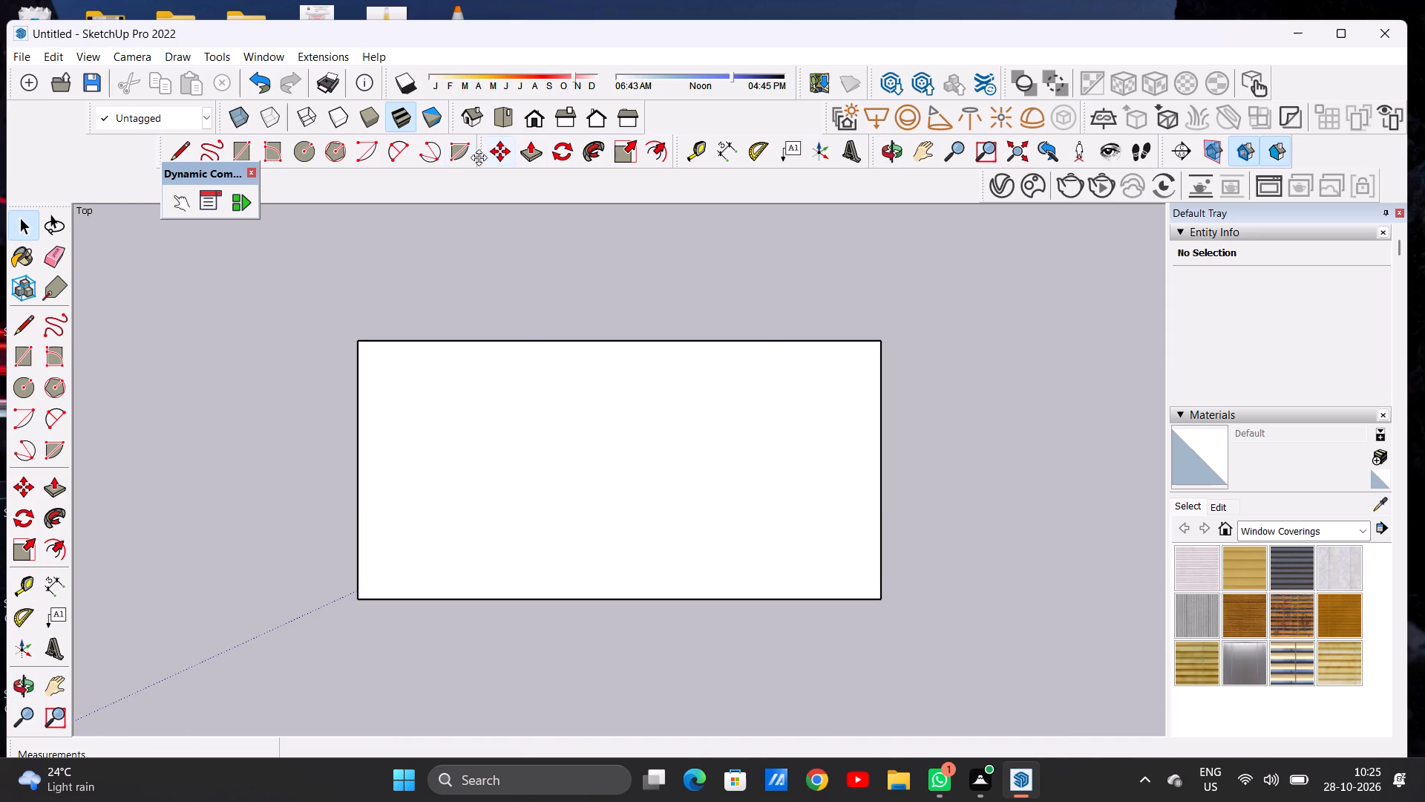
Draw an adjoining rectangle about 3' 11" wide and 16' 1" high along the full right edge of the merged face.
key("r")
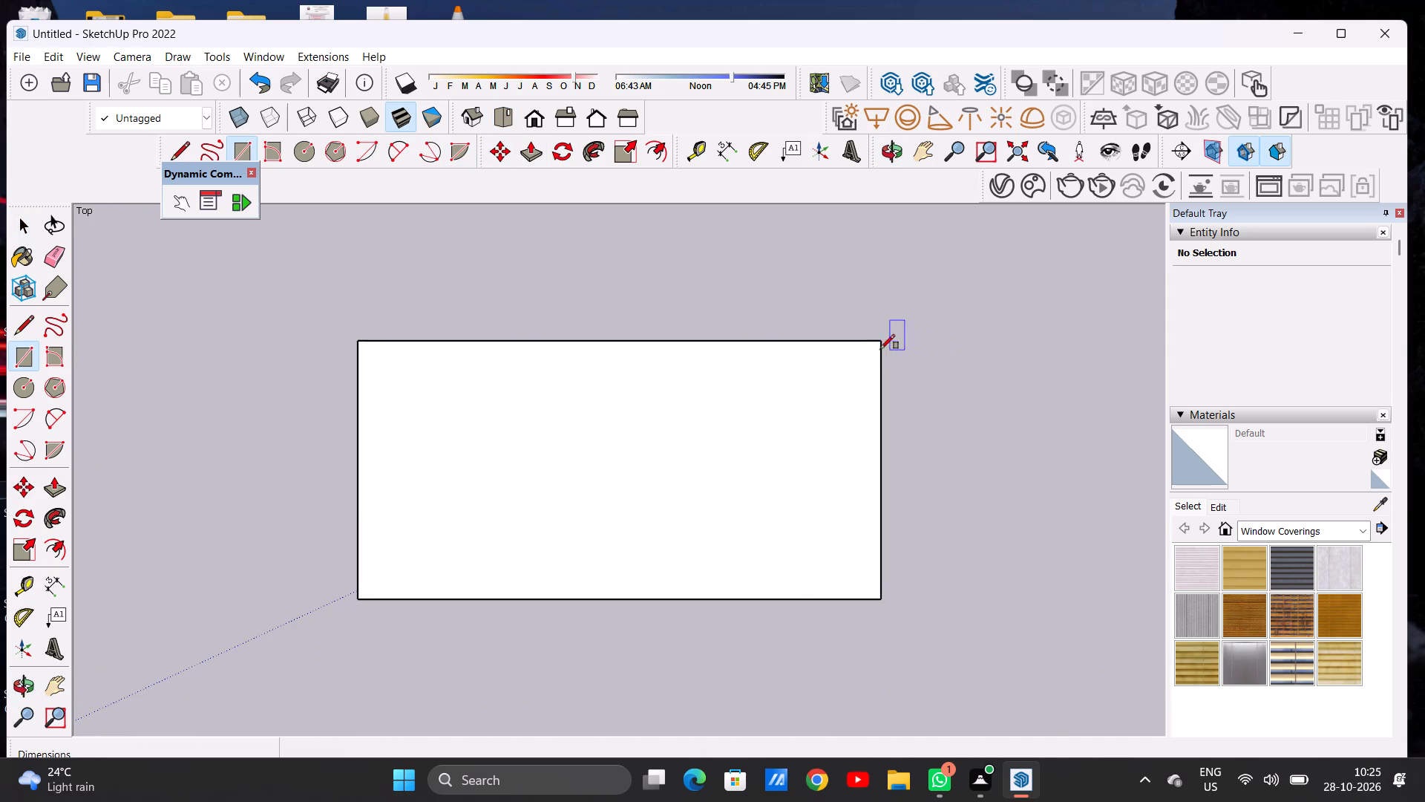
left_click(877, 344)
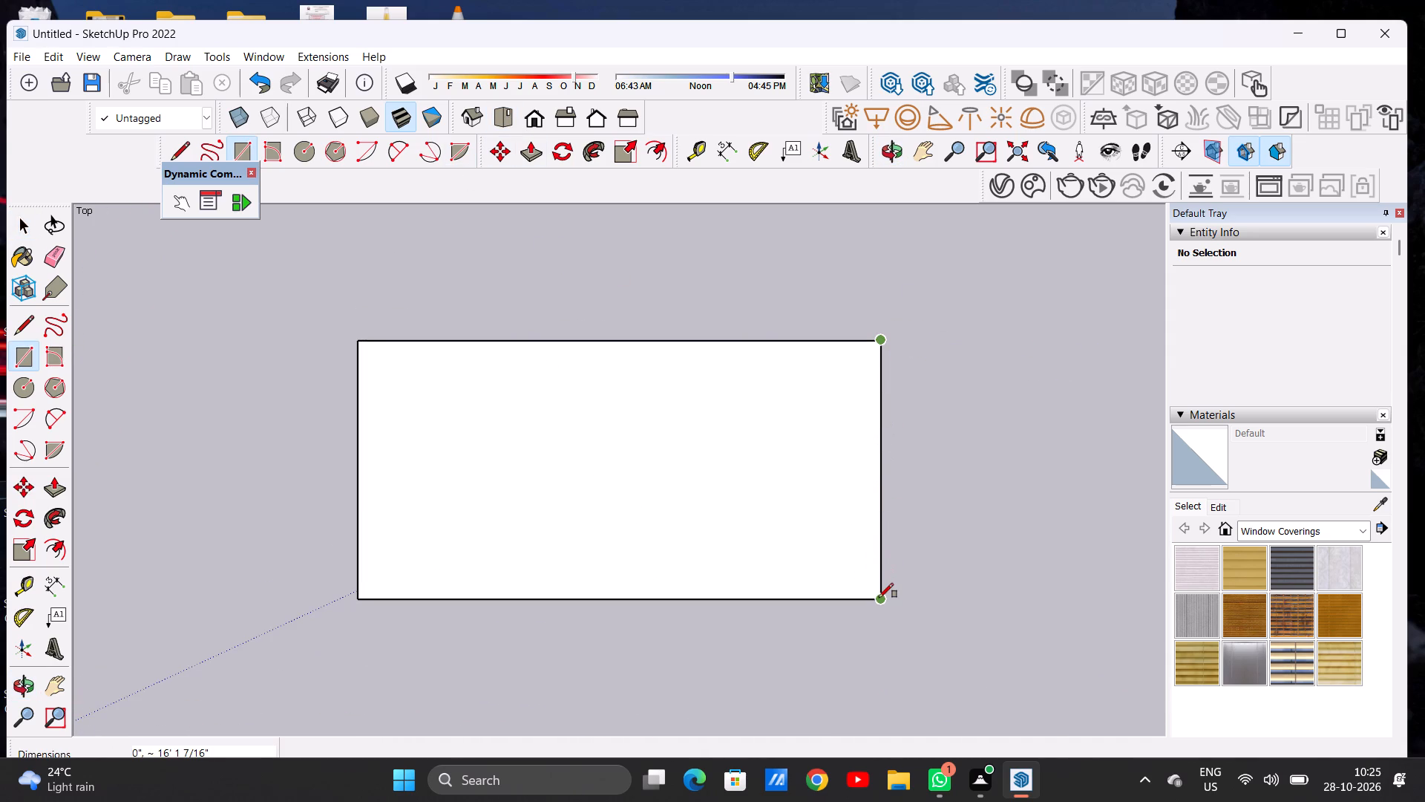
left_click(879, 598)
left_click(944, 599)
key("space")
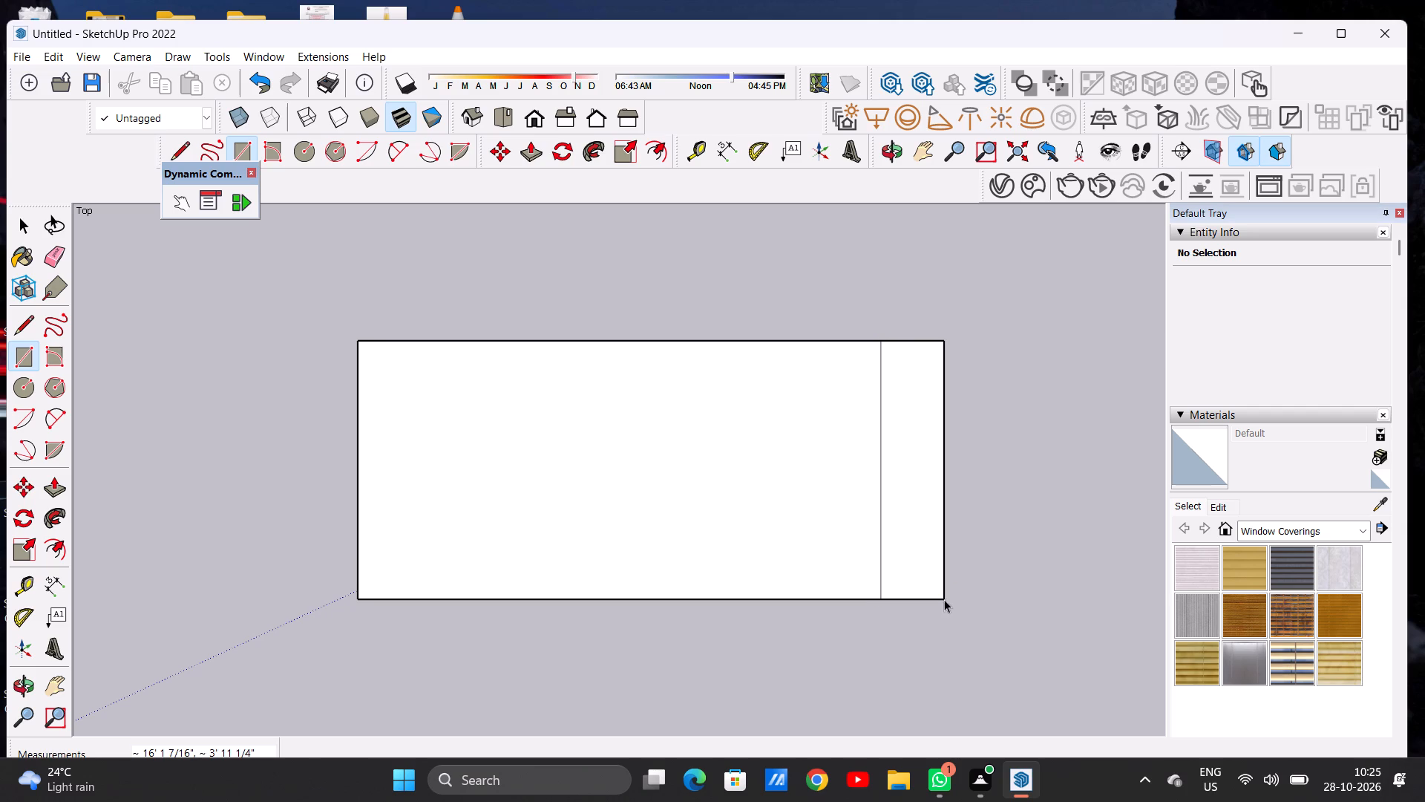
Erase the dividing line between the main face and the new right-hand rectangle to merge them into one face.
key("e")
left_click_drag(883, 547, 868, 555)
key("space")
Push/Pull the merged rectangular face upward 9" to form a base slab.
scroll(721, 529, "down", 6)
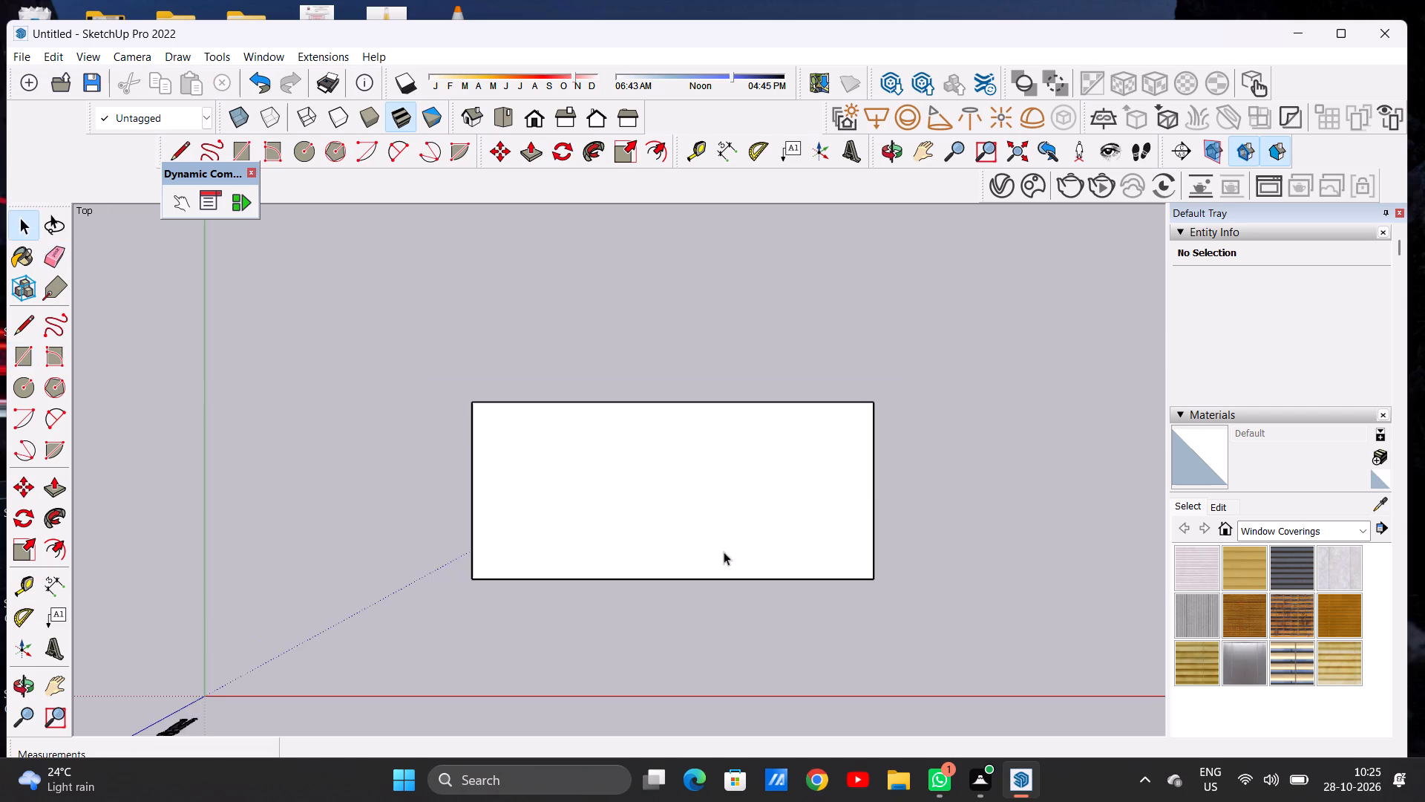
middle_click_drag(707, 616, 727, 345)
scroll(781, 524, "up", 2)
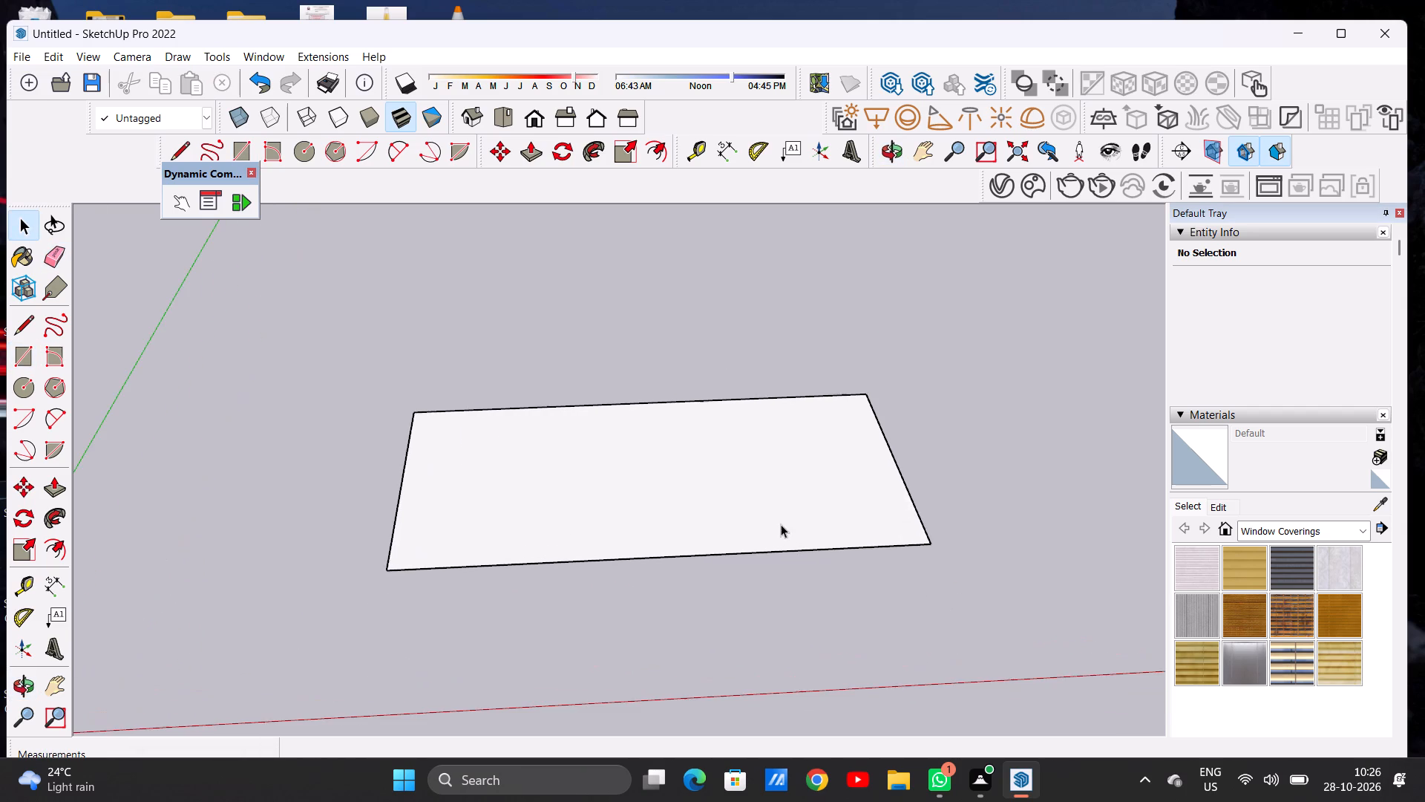
middle_click_drag(775, 516, 764, 496)
key("p")
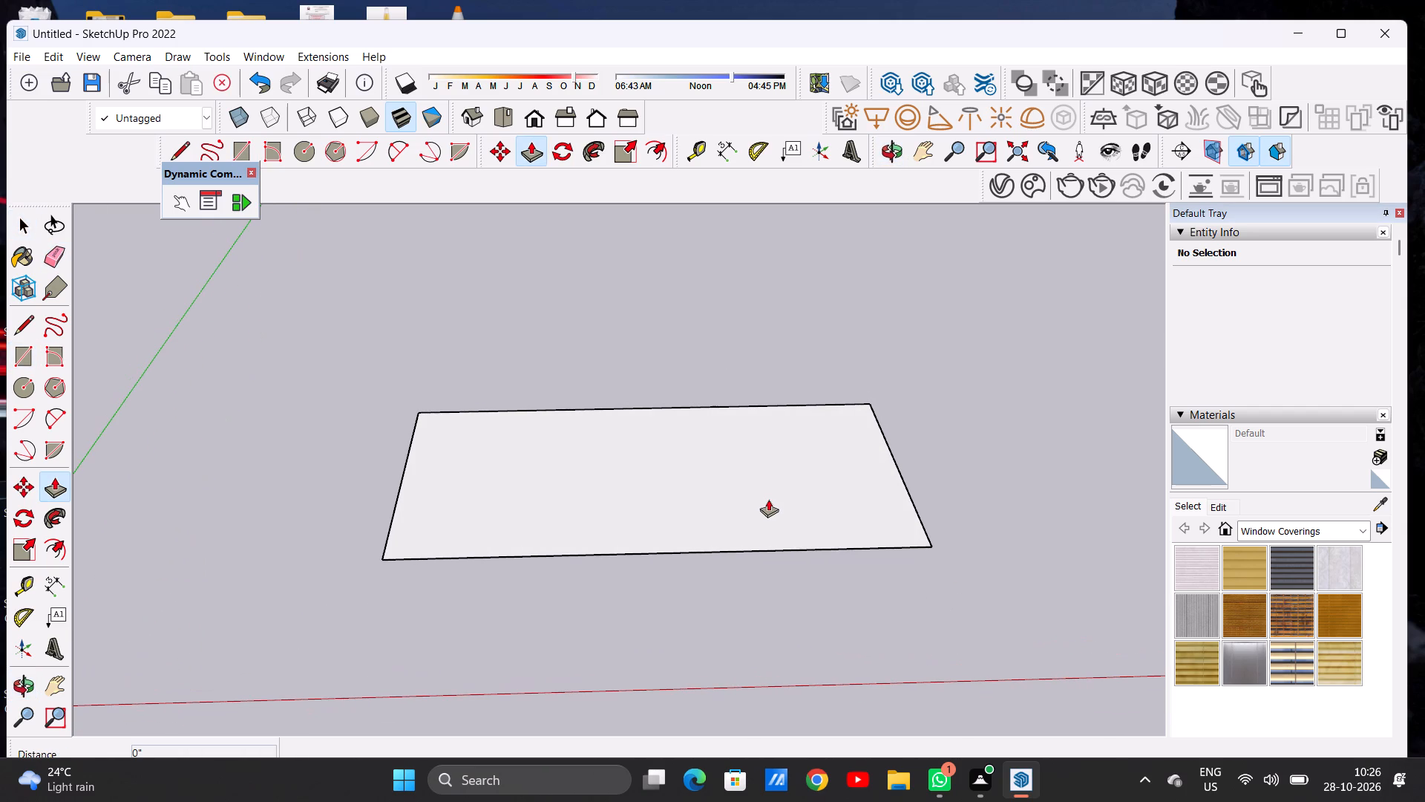
scroll(806, 505, "up", 1)
scroll(845, 498, "down", 1)
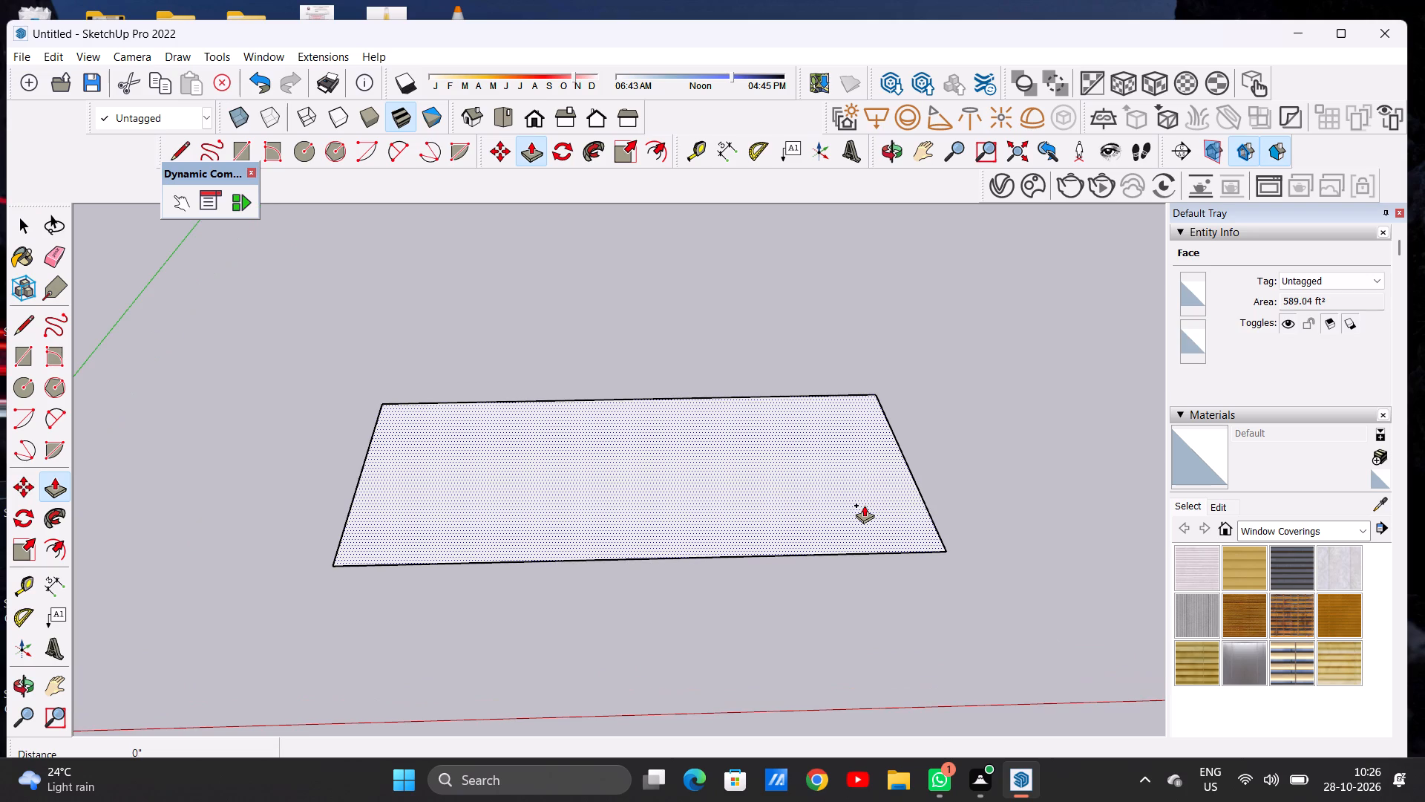
left_click(864, 505)
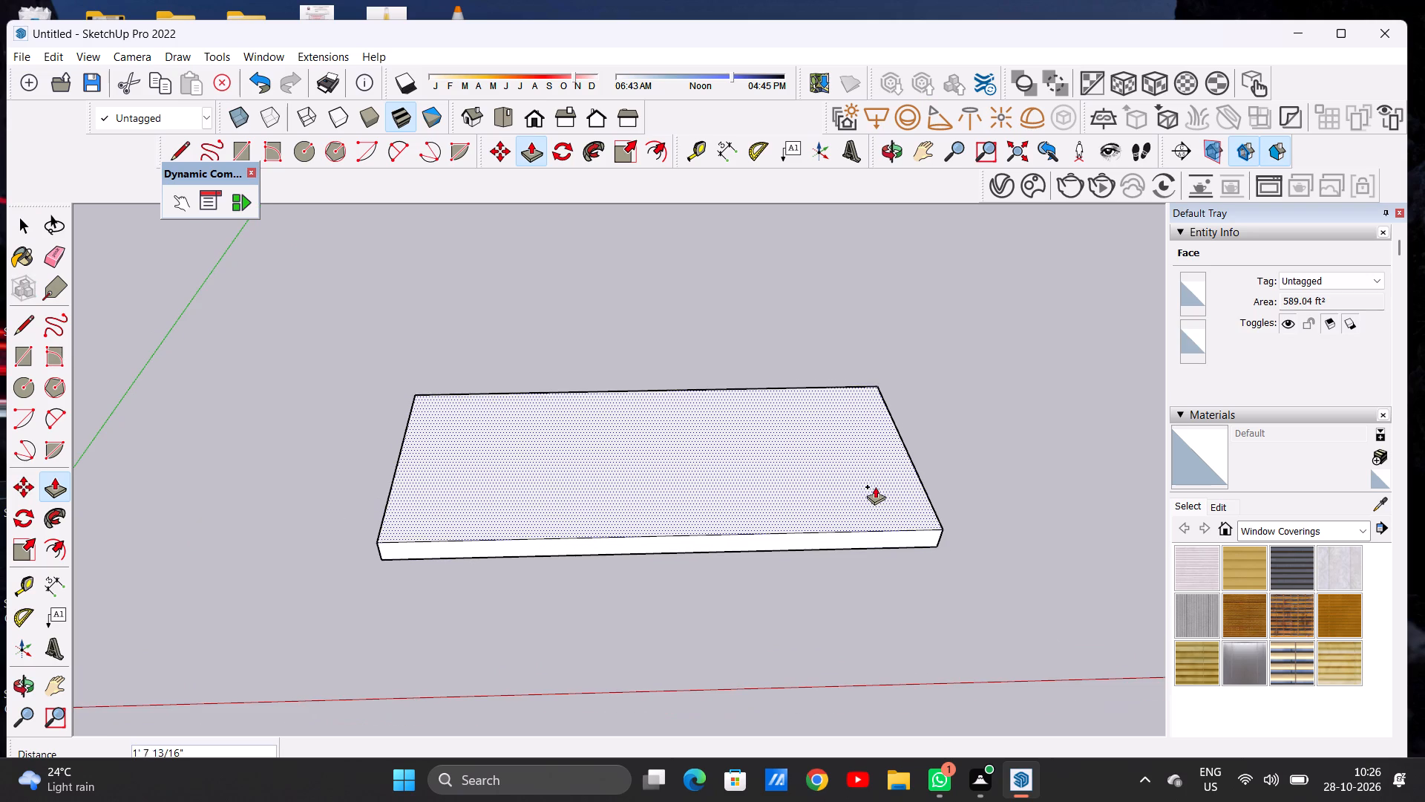
type("9\"")
key("Return")
key("space")
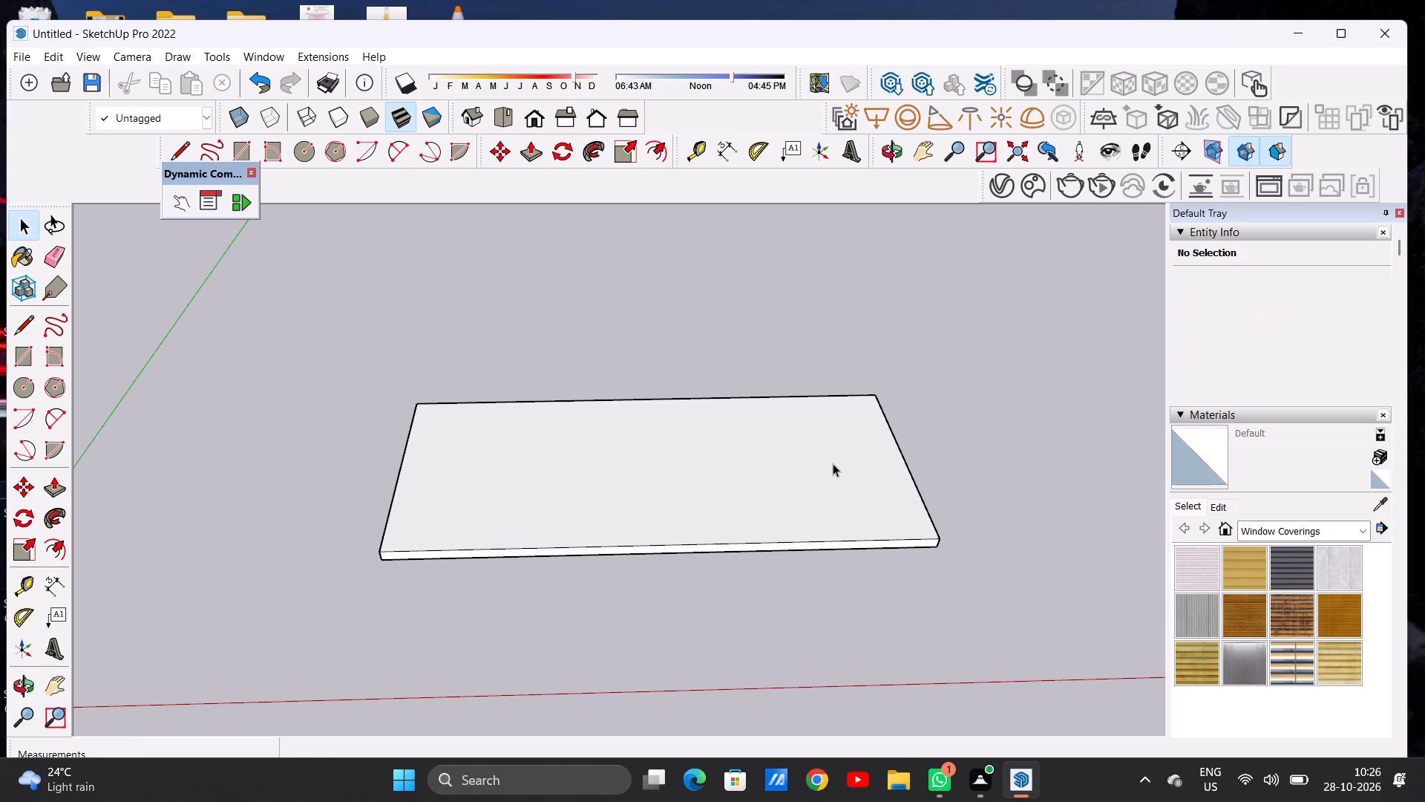
Push/Pull the slab's top face slightly further upward, judging the extra thickness by eye.
scroll(854, 543, "up", 3)
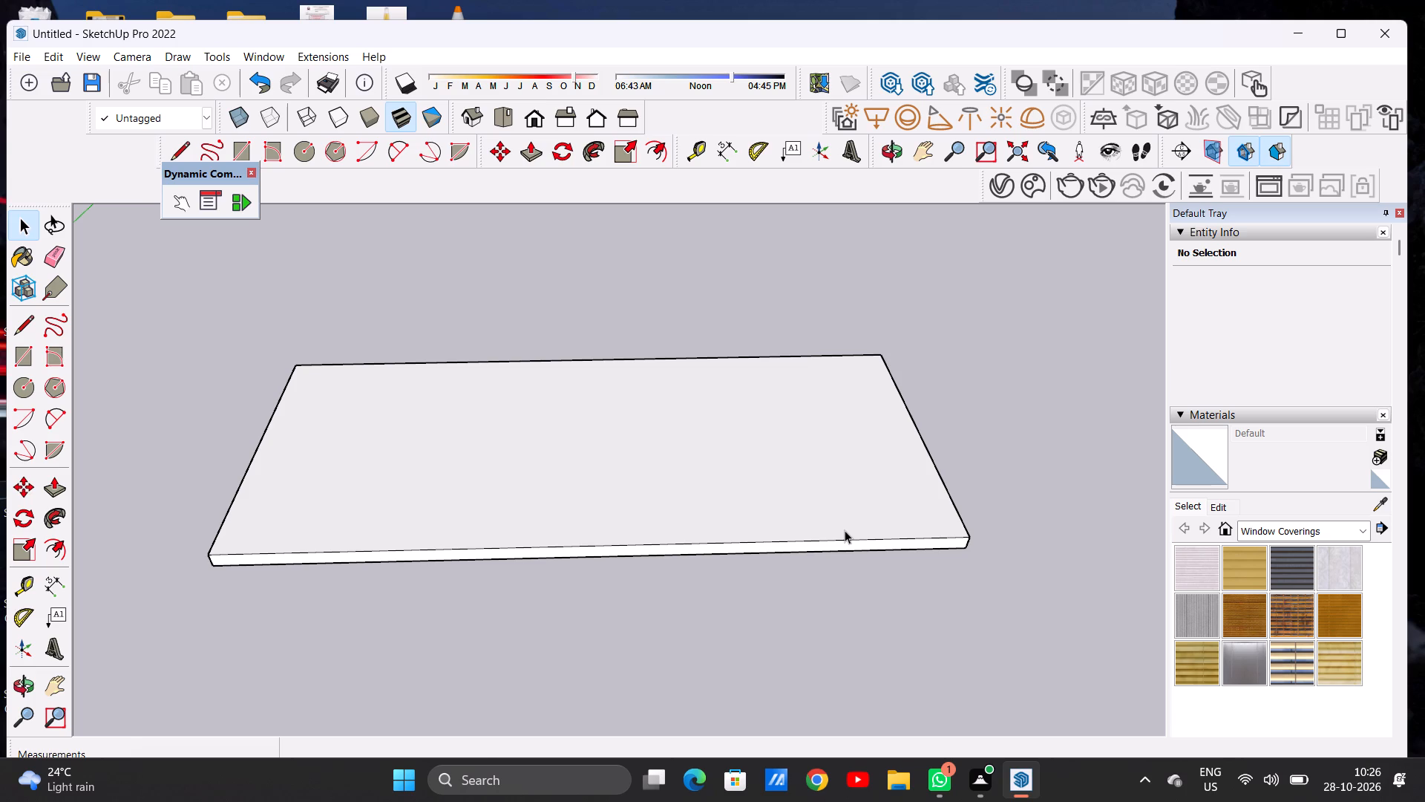
key("p")
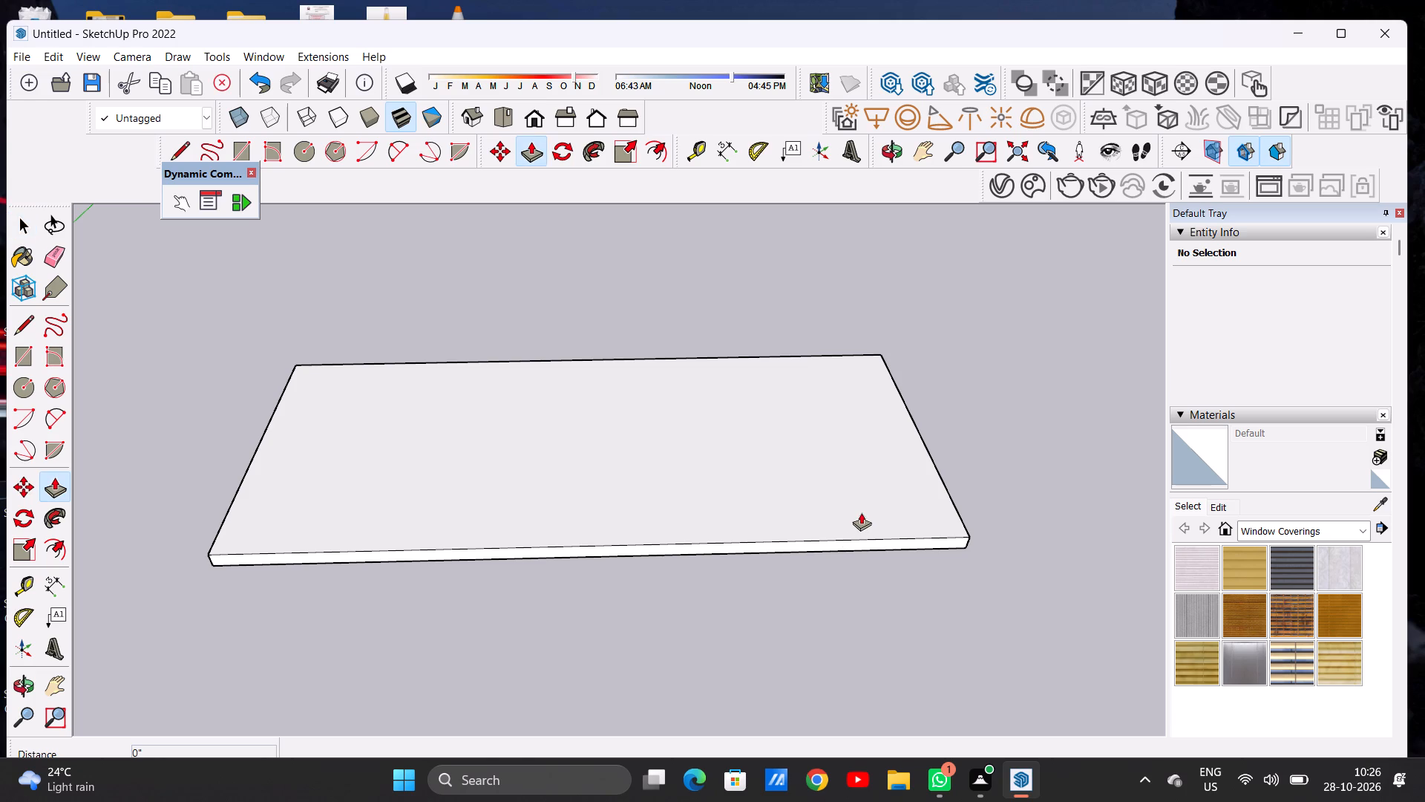
left_click(861, 512)
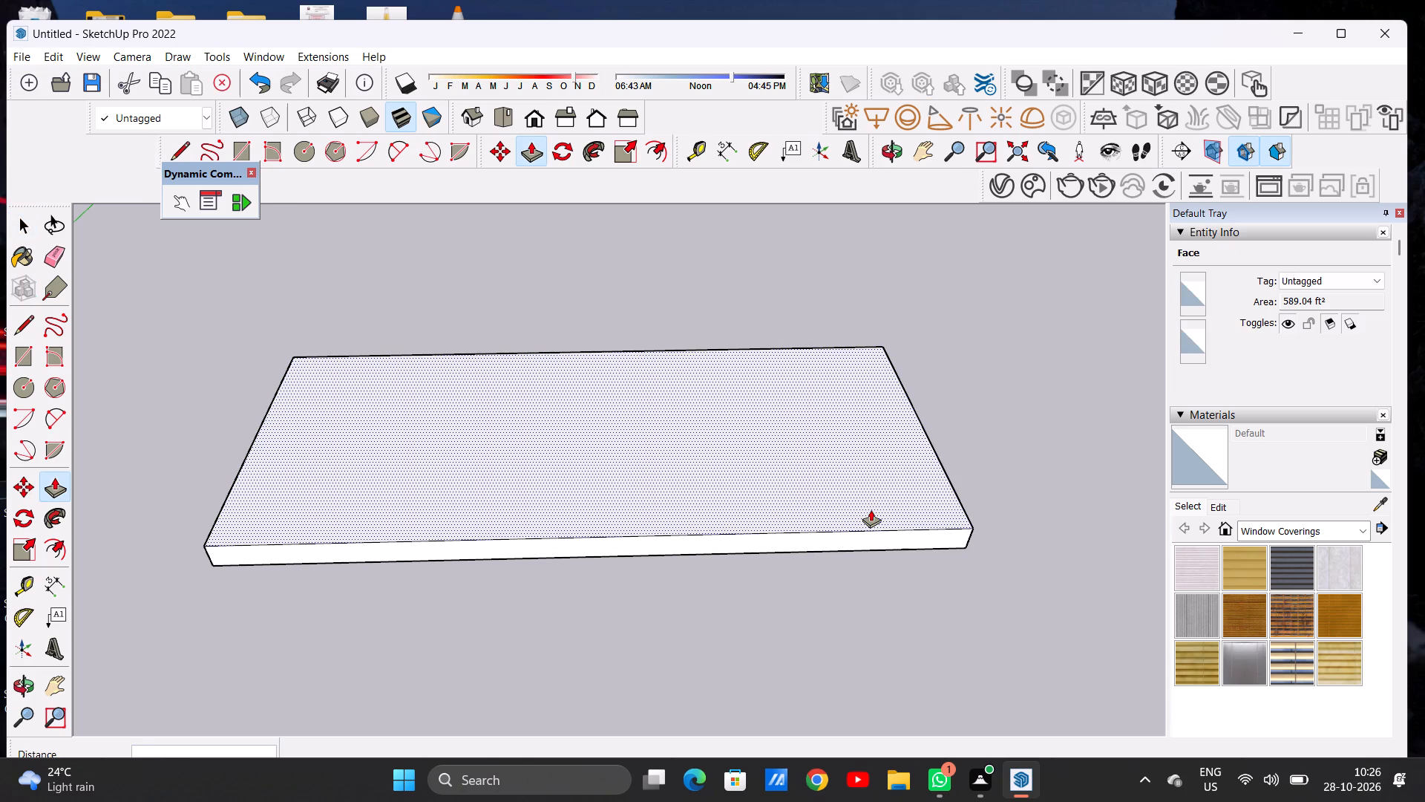
left_click(872, 507)
key("space")
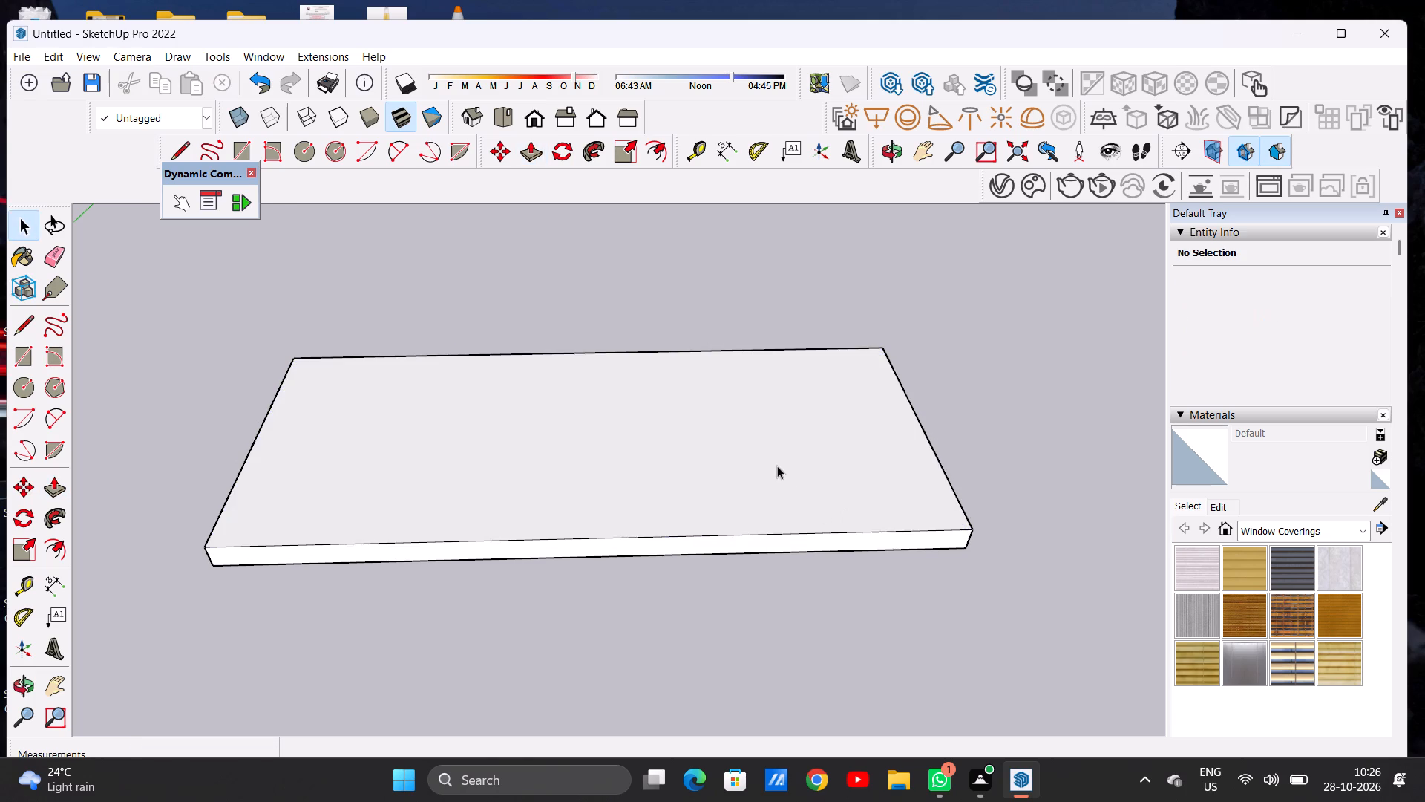
Offset the outline of the slab's top face inward about 1' 2".
scroll(777, 463, "down", 4)
middle_click_drag(753, 434, 753, 561)
middle_click_drag(747, 443, 739, 566)
scroll(764, 485, "up", 1)
middle_click_drag(664, 477, 666, 483)
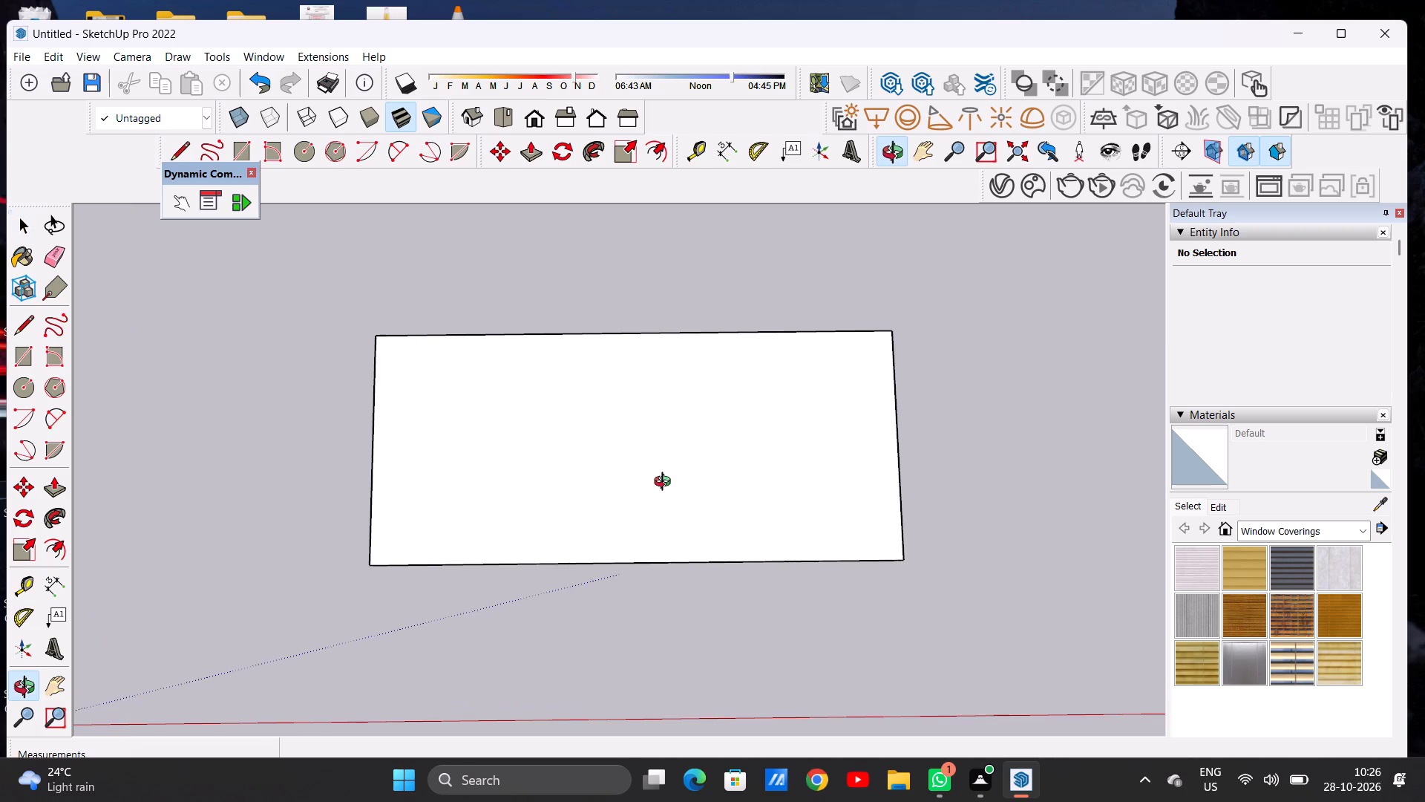
middle_click_drag(666, 483, 657, 484)
type("OF")
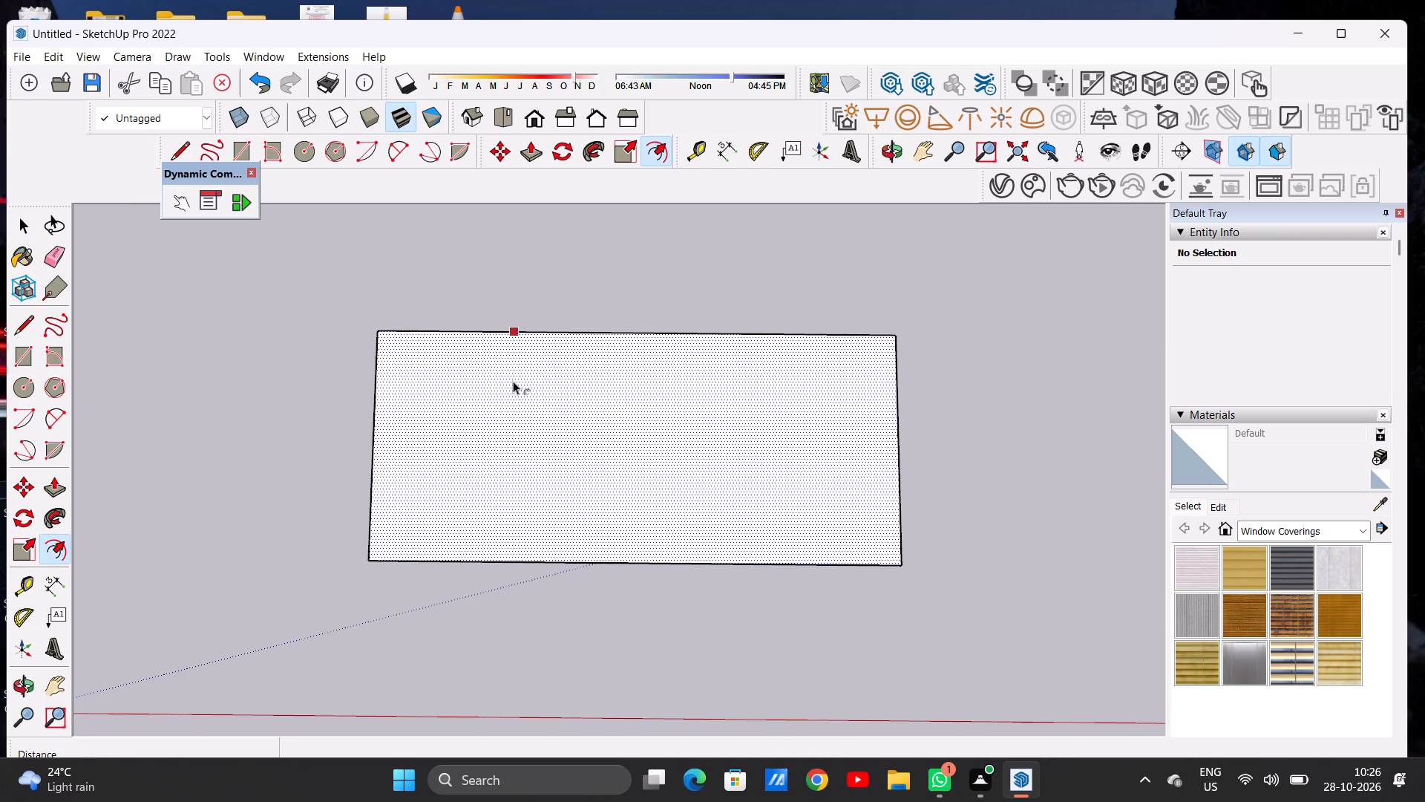
left_click(513, 381)
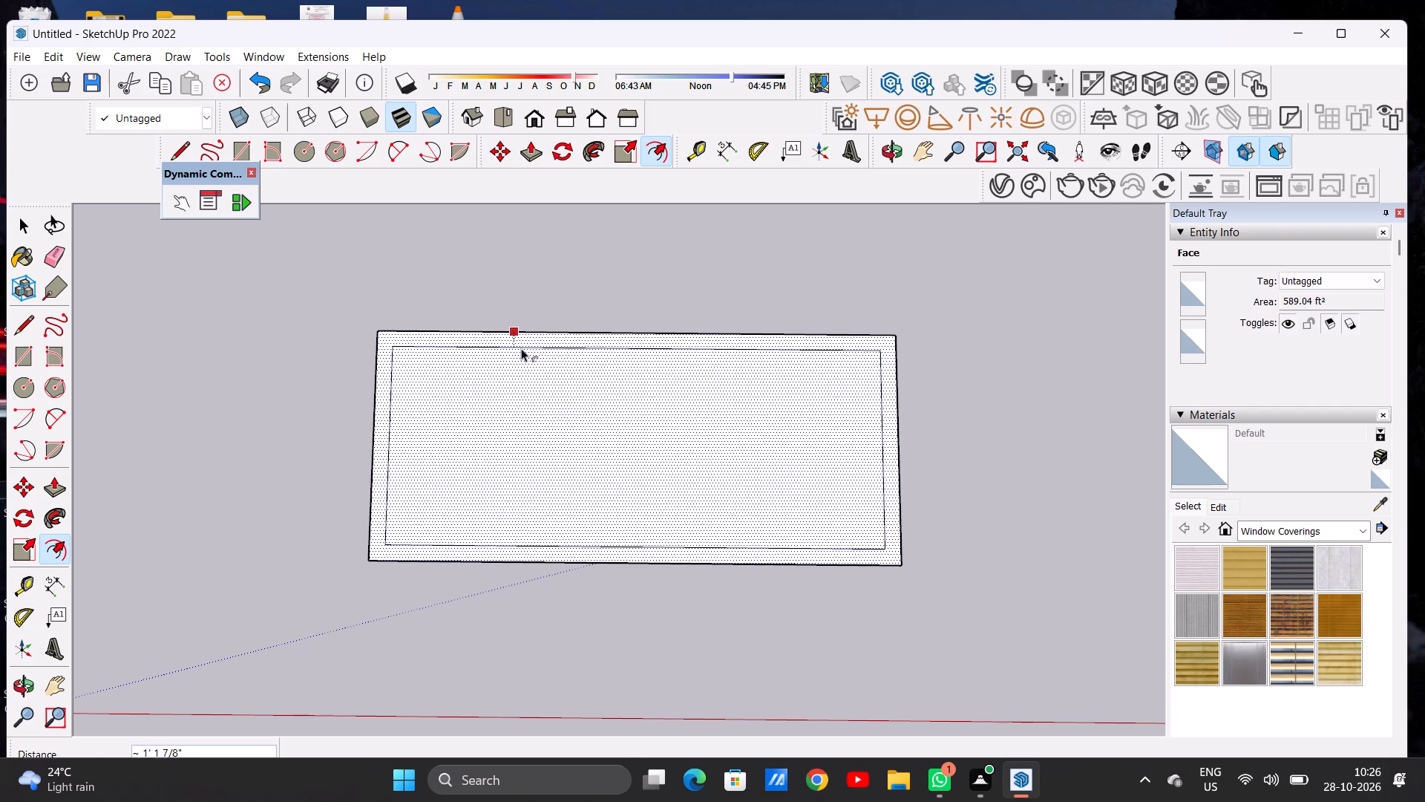
left_click(522, 349)
key("space")
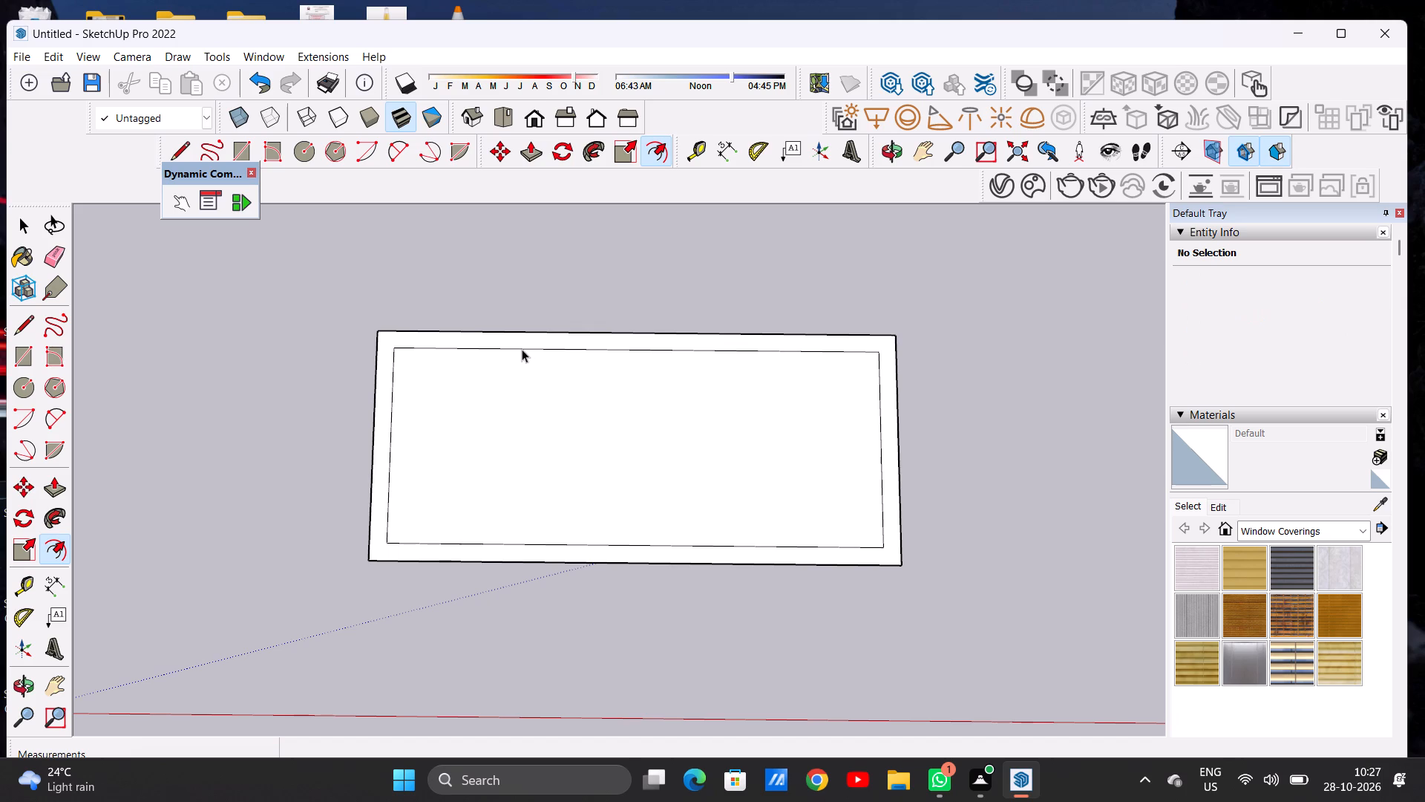
Draw short lines about 1' 2" long from the inner rectangle's two lower corners straight out to the slab's side edges.
key("l")
scroll(909, 573, "up", 4)
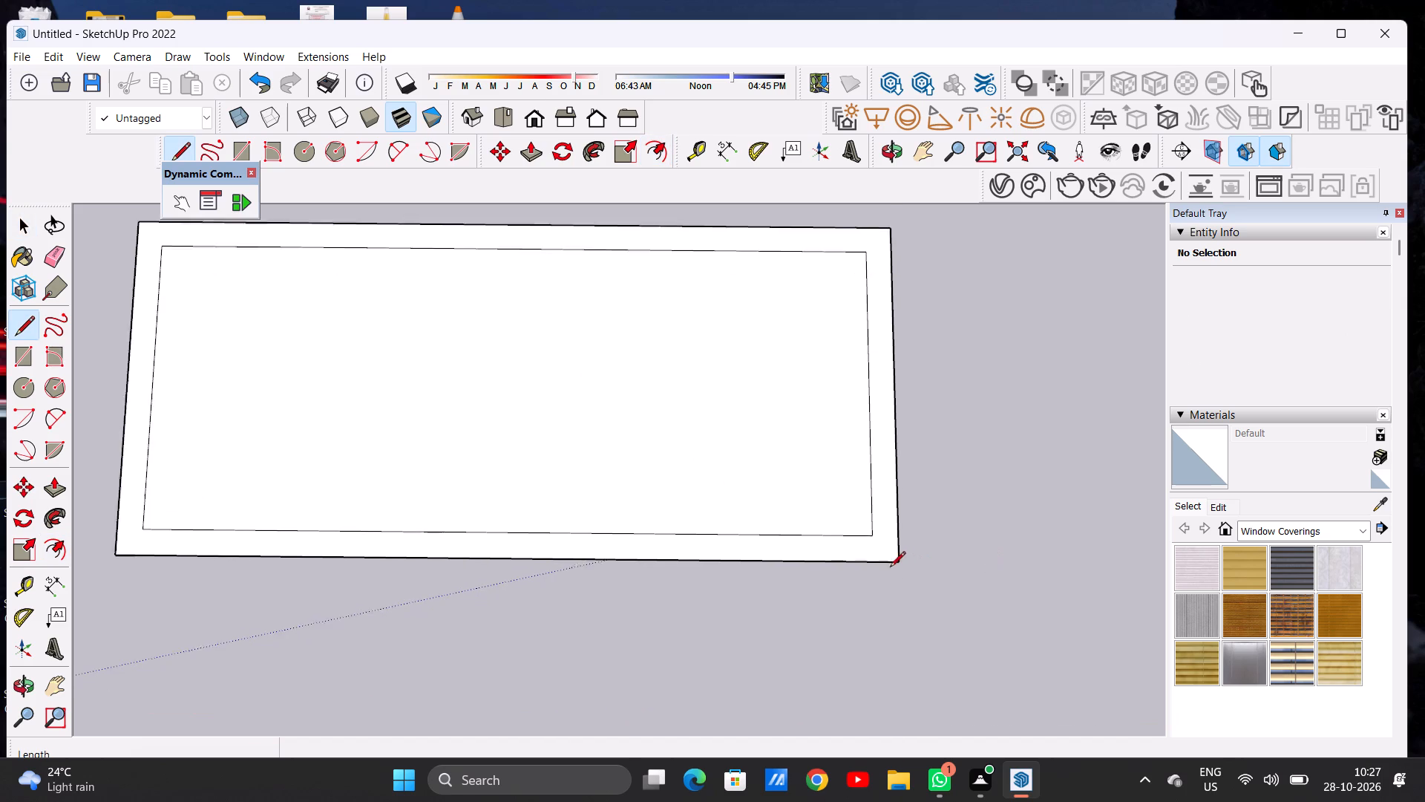
scroll(890, 568, "up", 2)
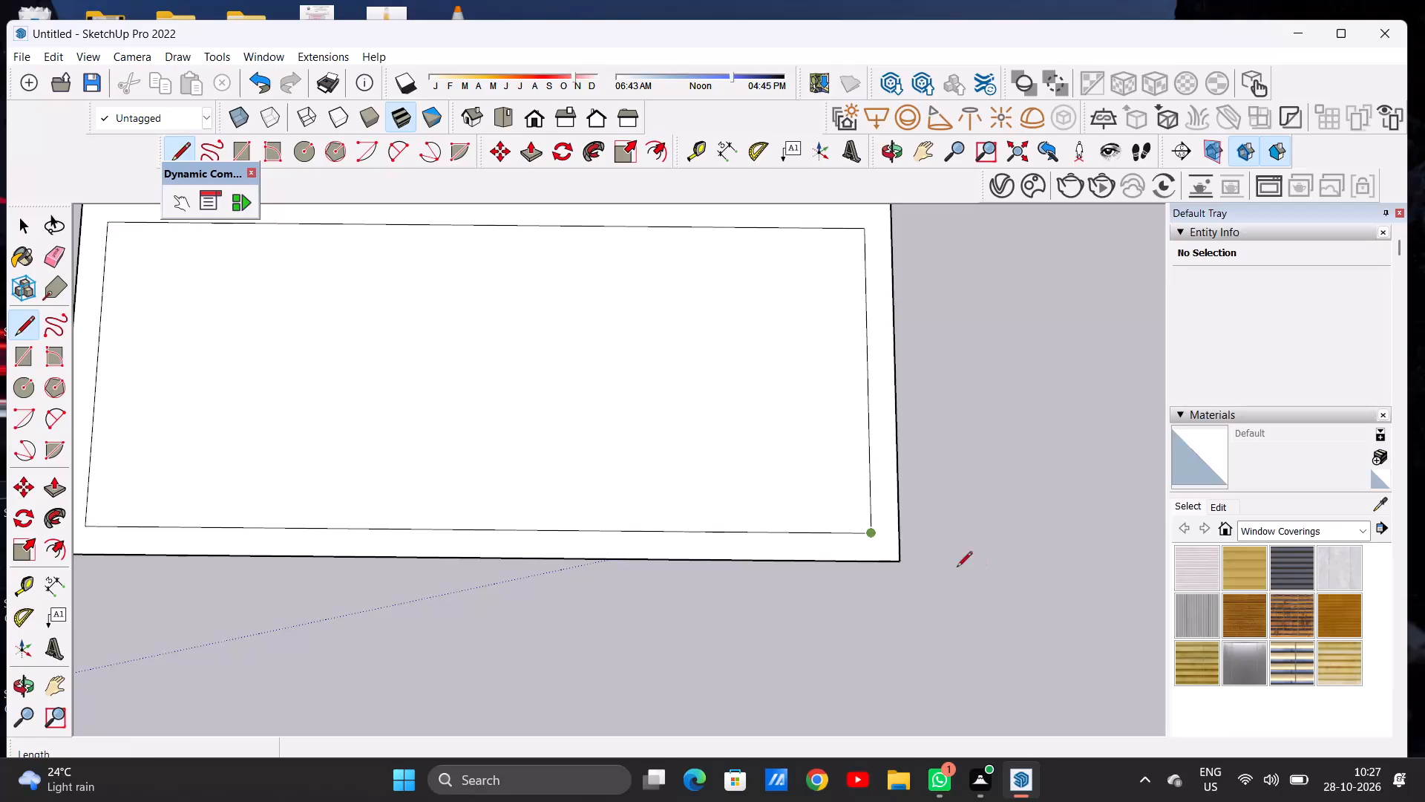
scroll(891, 575, "up", 4)
scroll(882, 575, "down", 1)
scroll(882, 575, "up", 1)
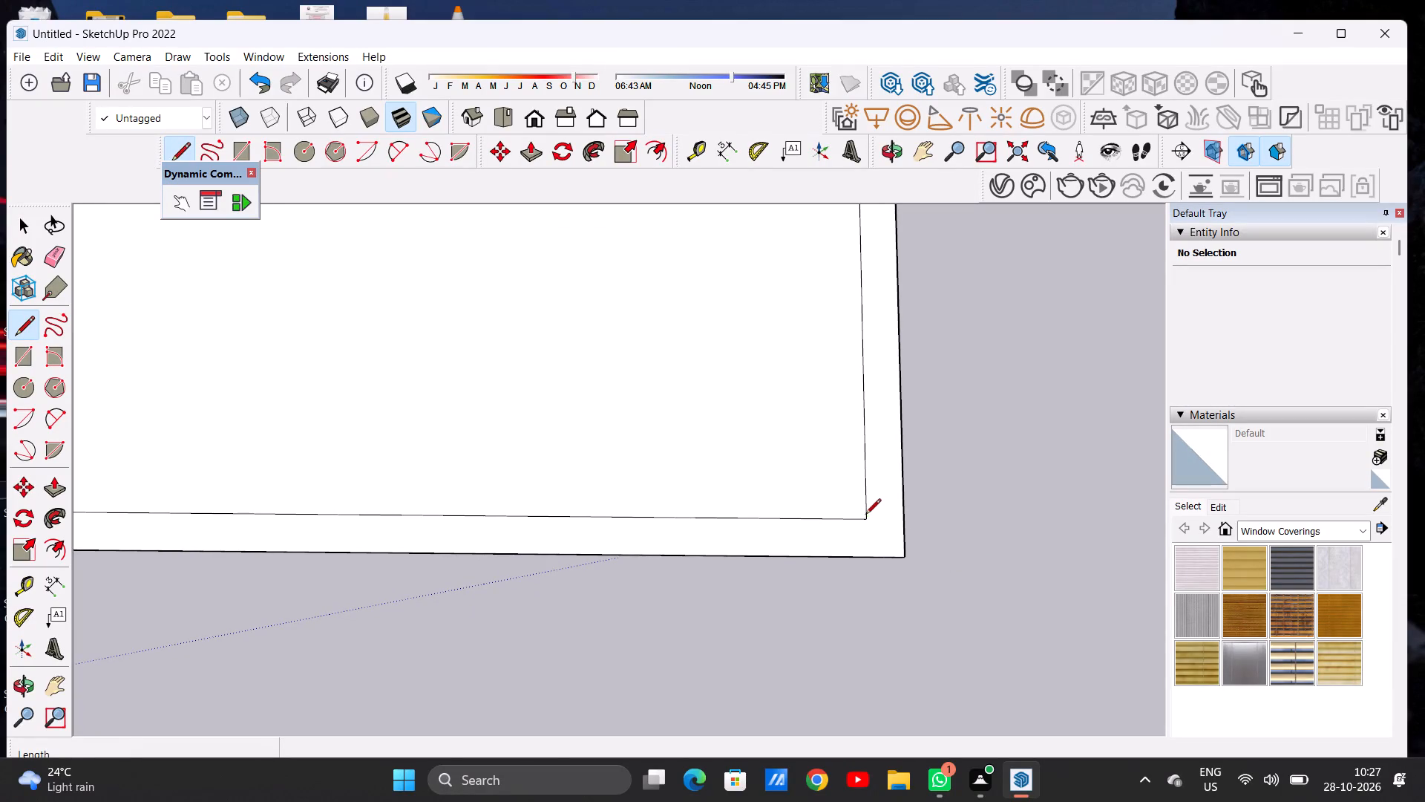
left_click(866, 515)
left_click(903, 512)
scroll(952, 498, "down", 3)
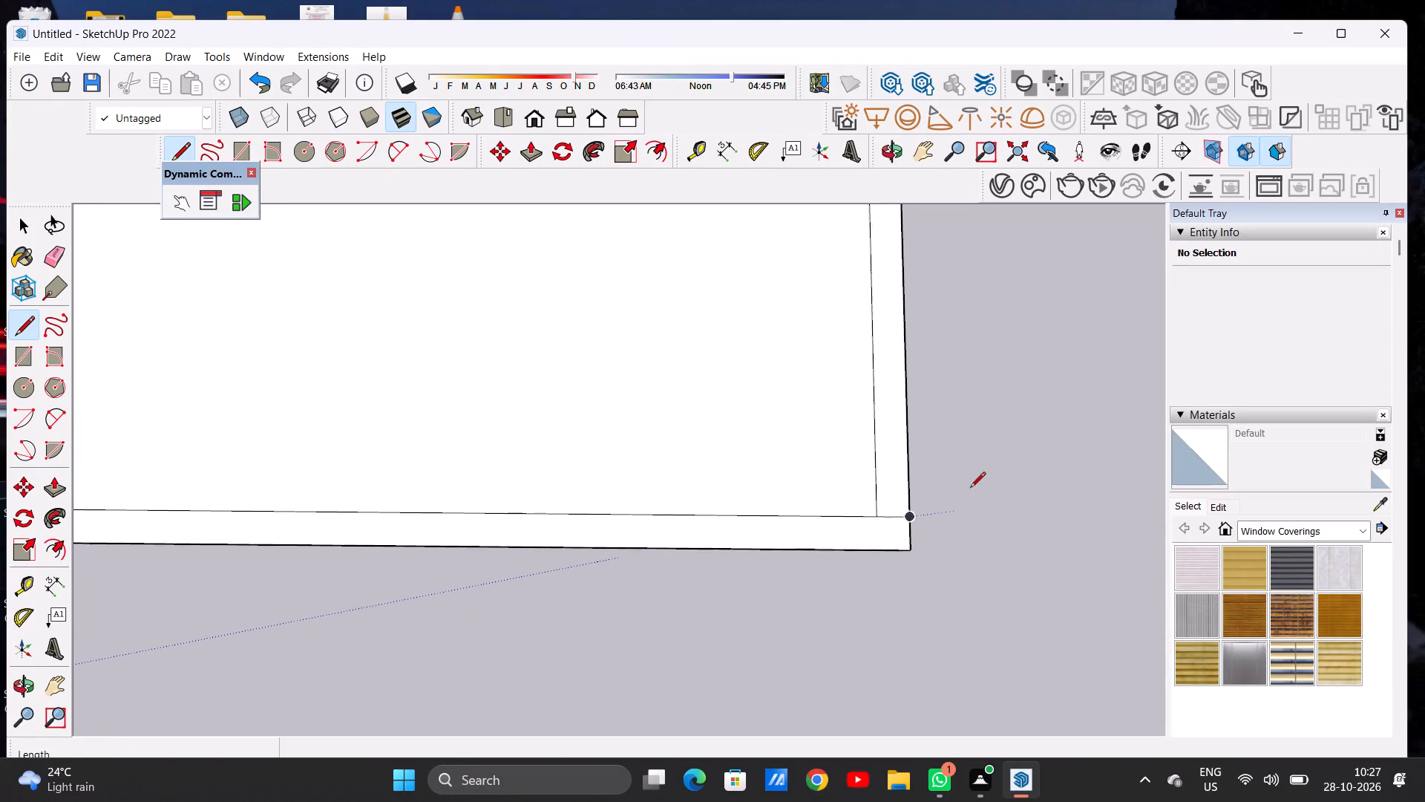
scroll(970, 489, "down", 11)
scroll(536, 505, "up", 19)
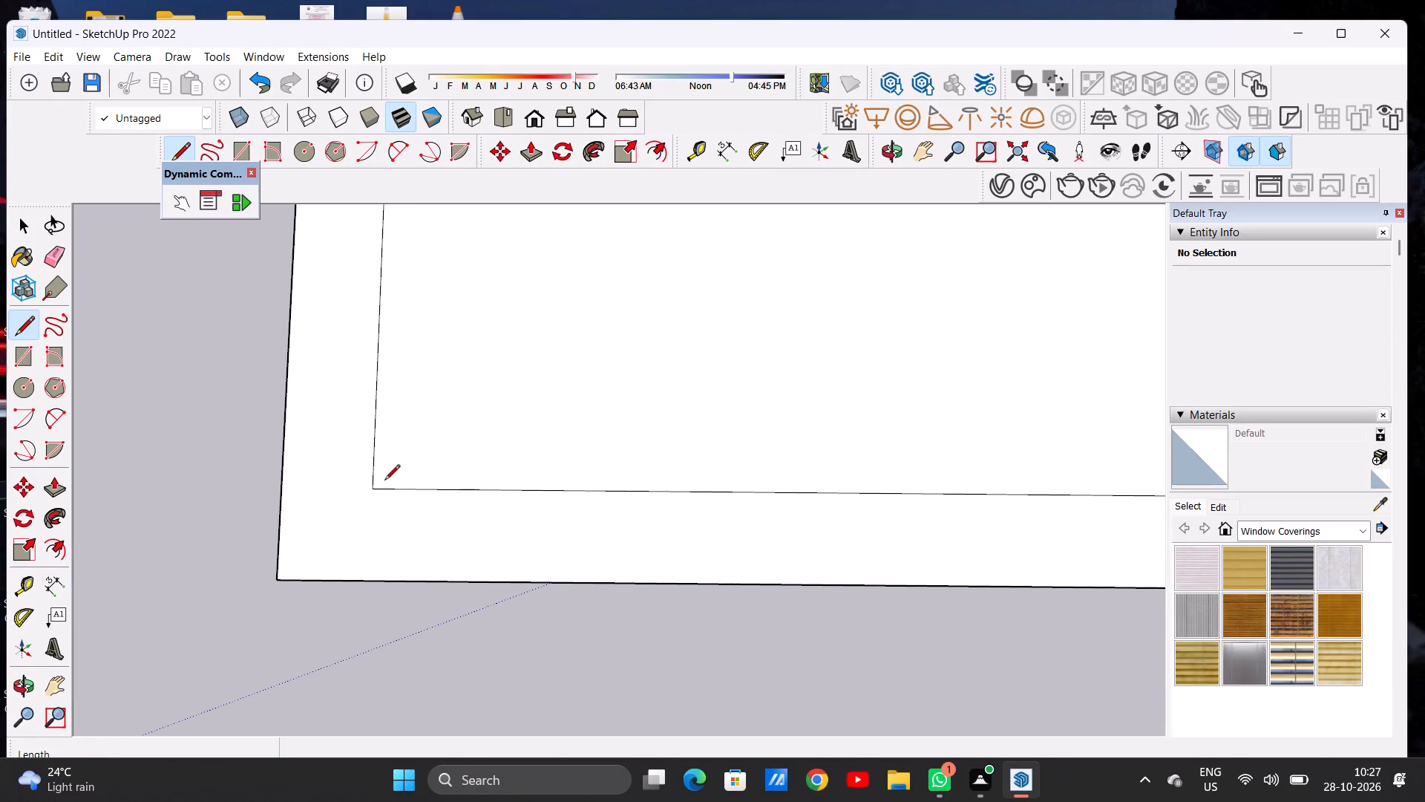
left_click(376, 487)
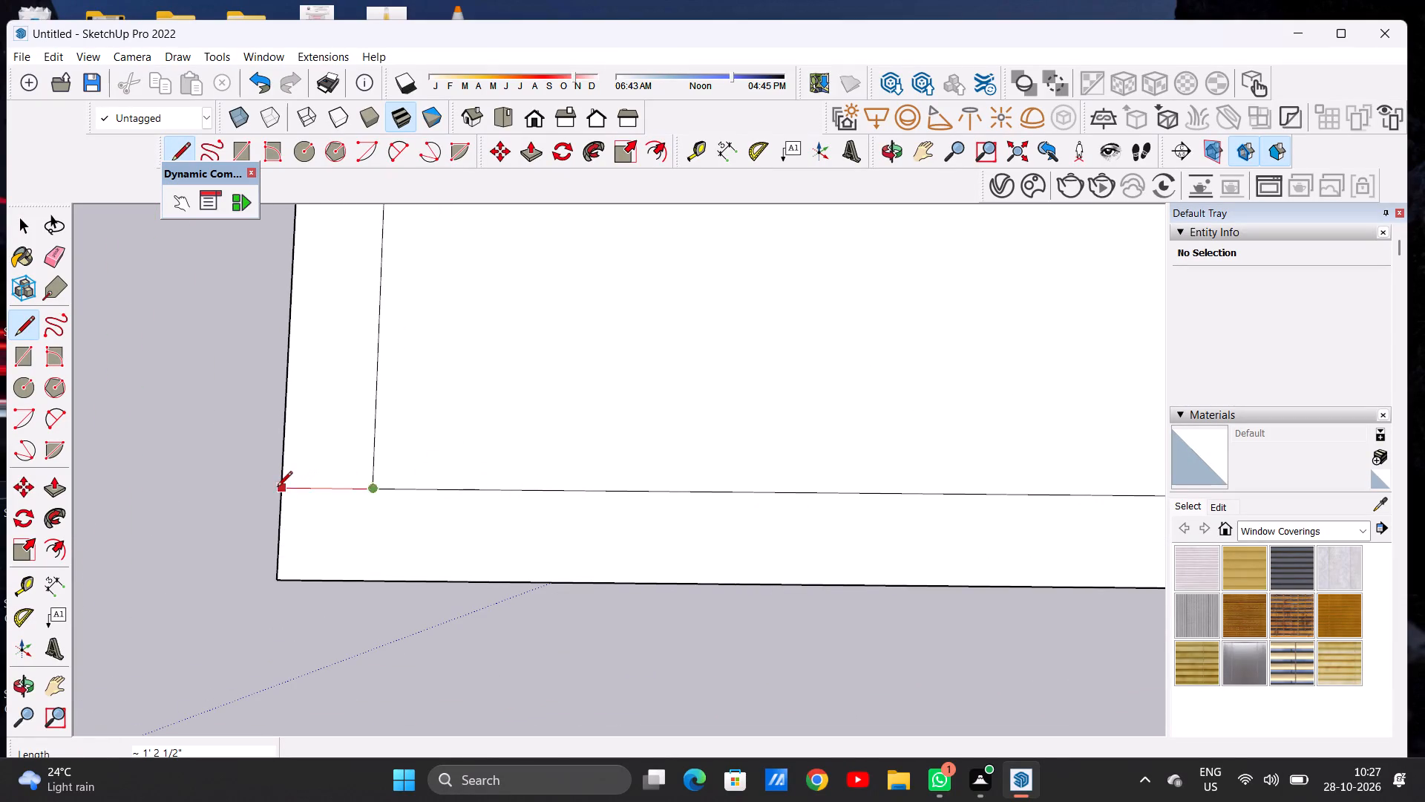
left_click(278, 488)
key("space")
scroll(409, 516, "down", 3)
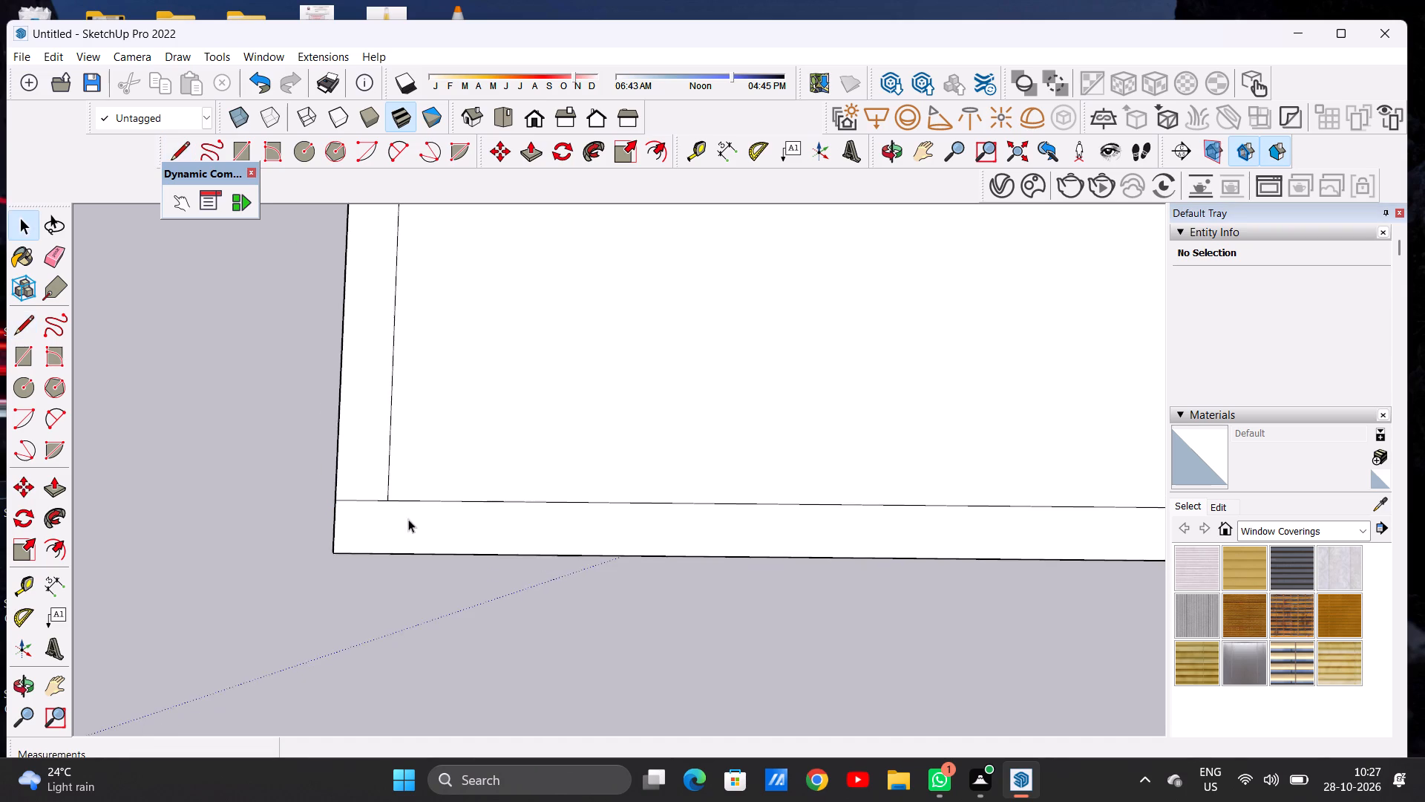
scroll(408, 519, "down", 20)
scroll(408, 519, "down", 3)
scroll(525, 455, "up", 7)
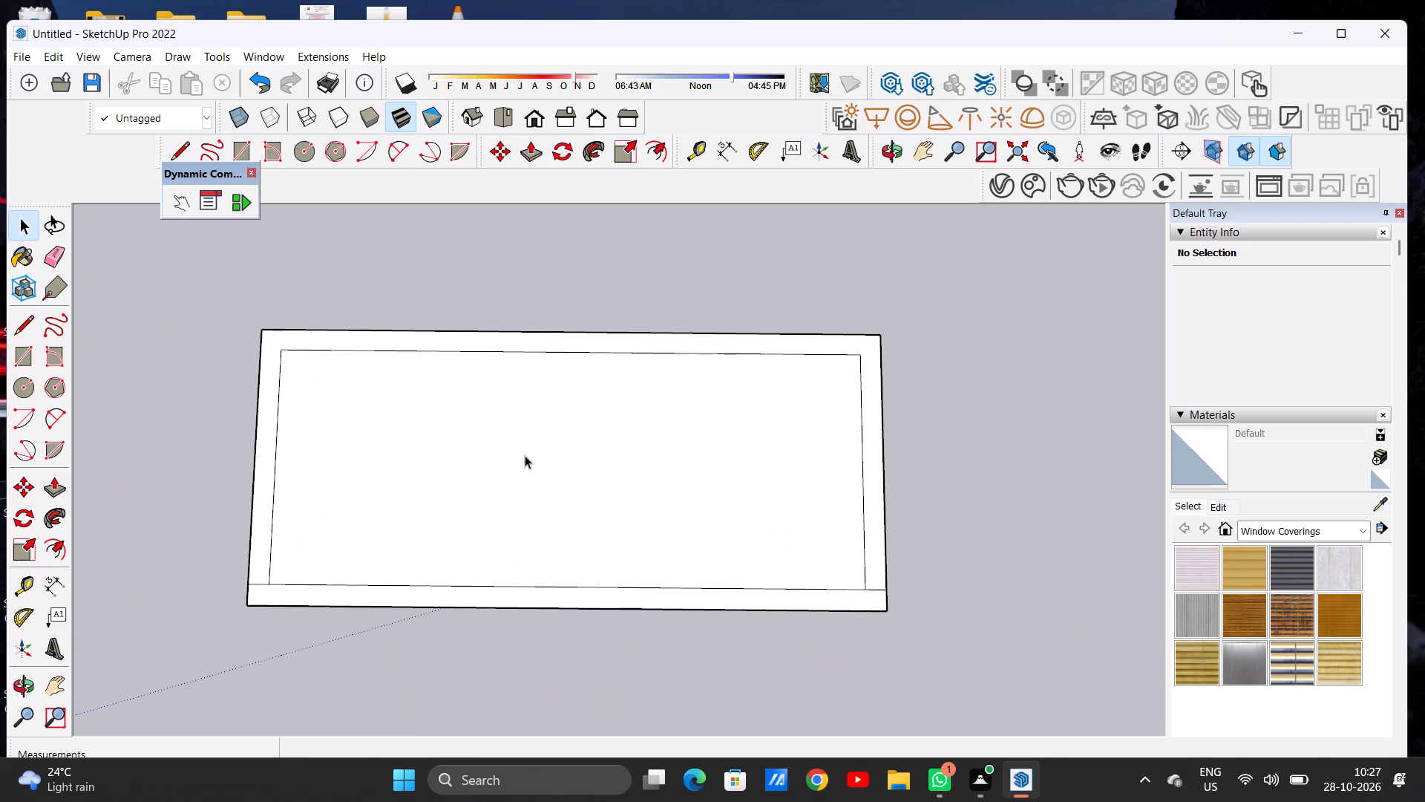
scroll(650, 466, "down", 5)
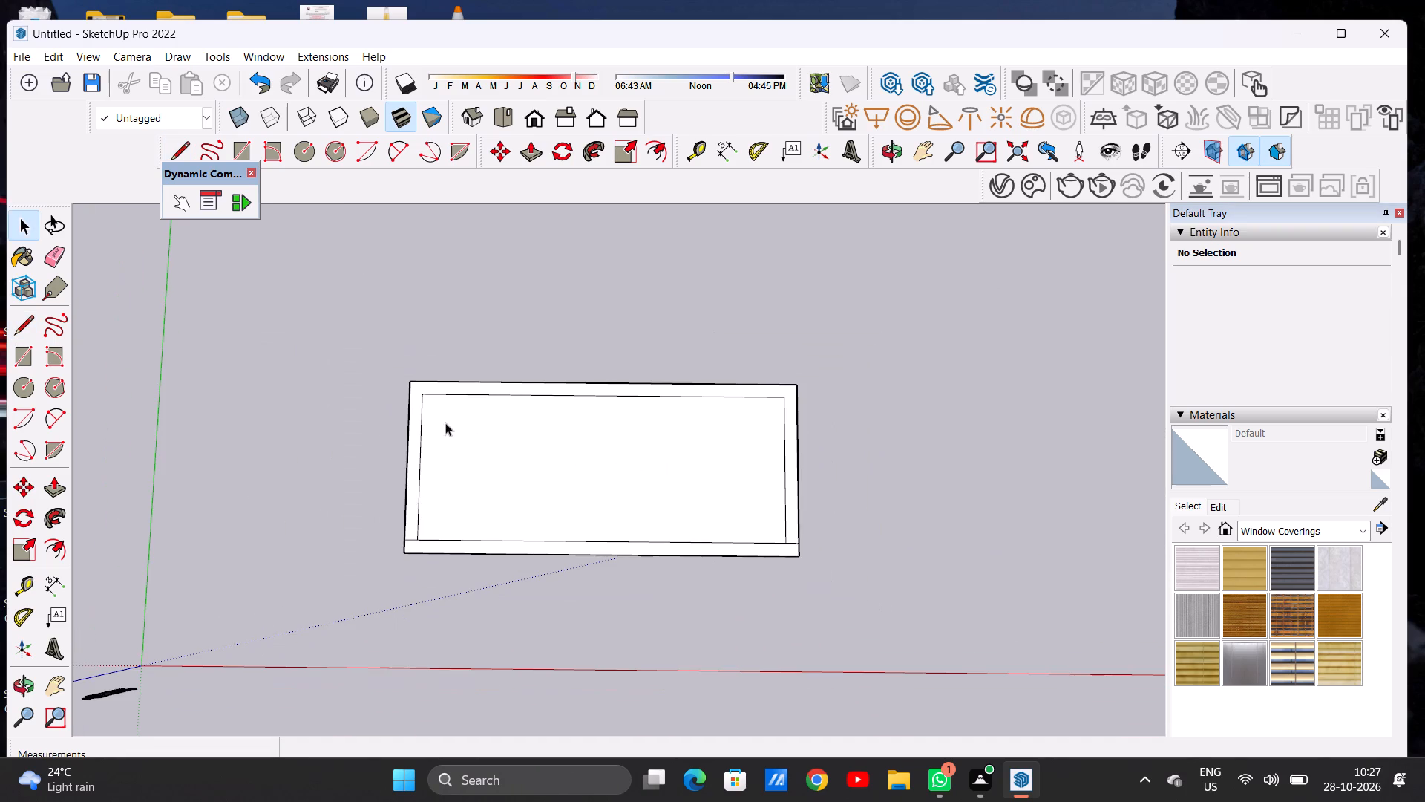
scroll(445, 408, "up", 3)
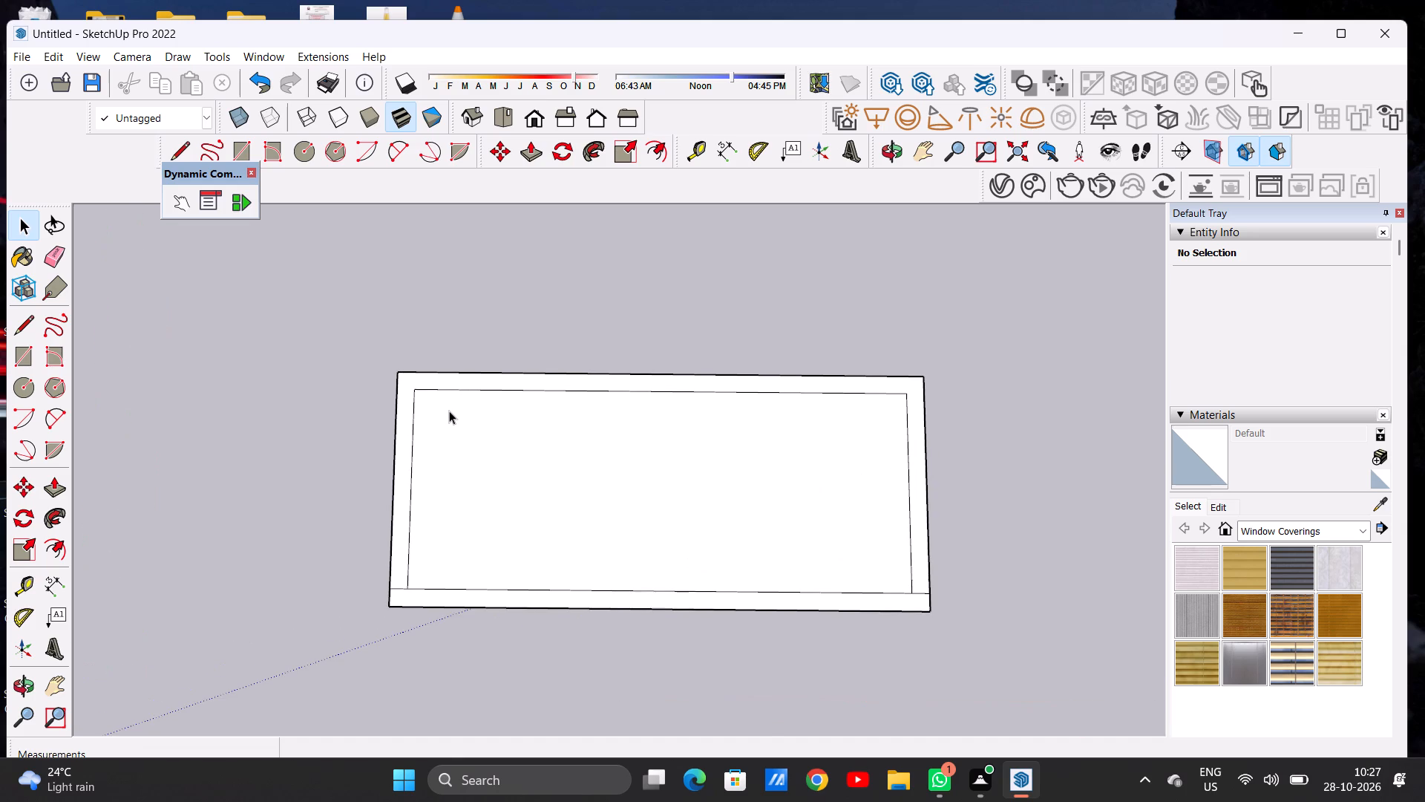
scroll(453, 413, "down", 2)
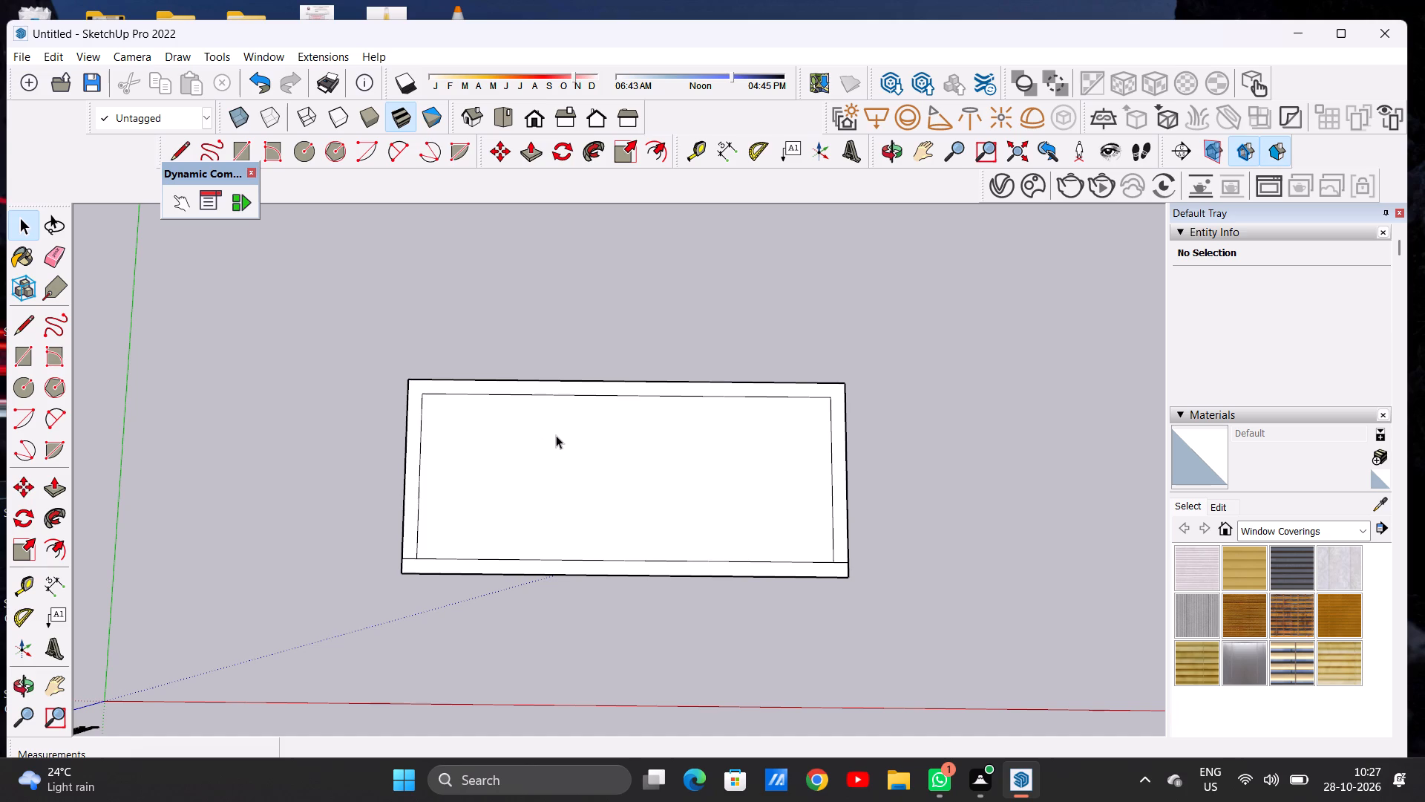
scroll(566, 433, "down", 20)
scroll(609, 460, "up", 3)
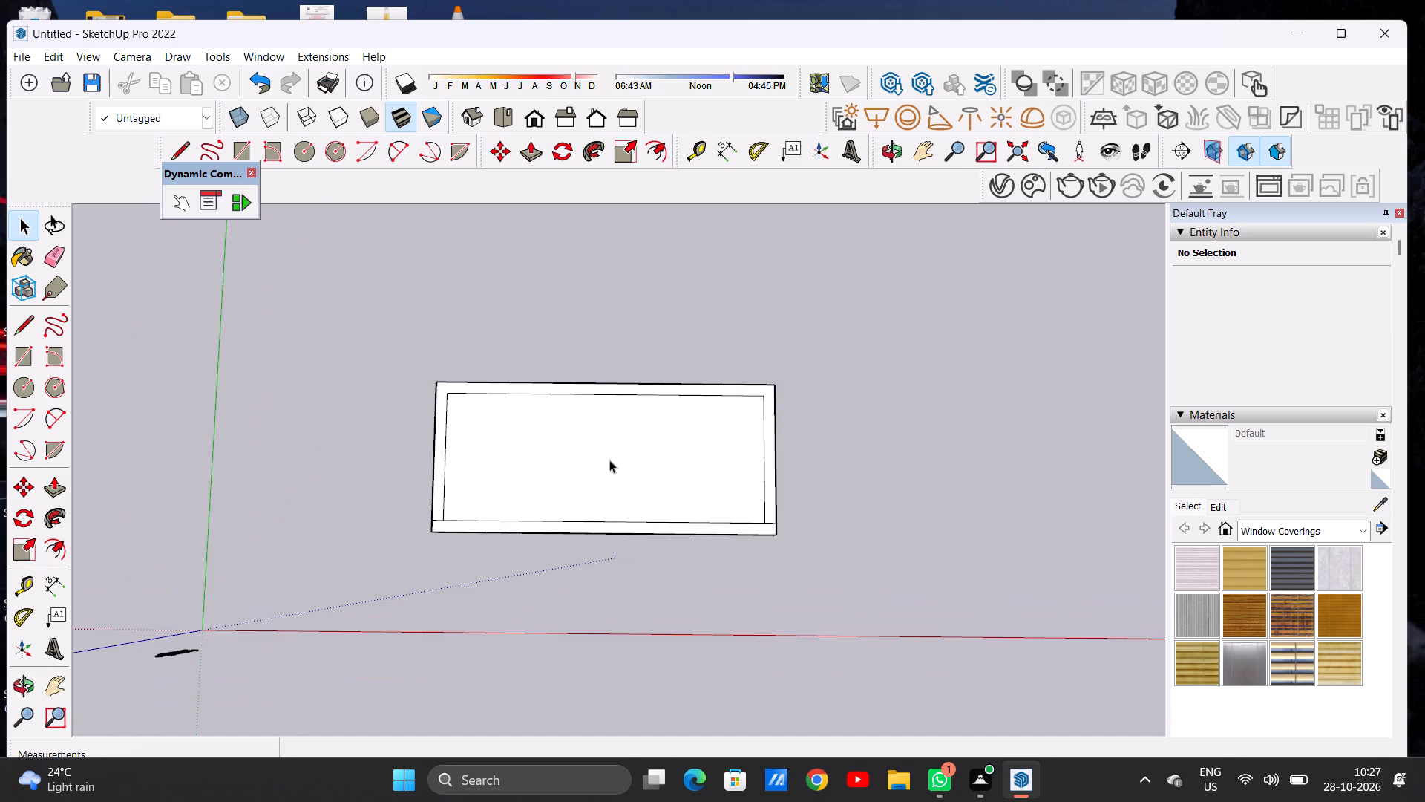
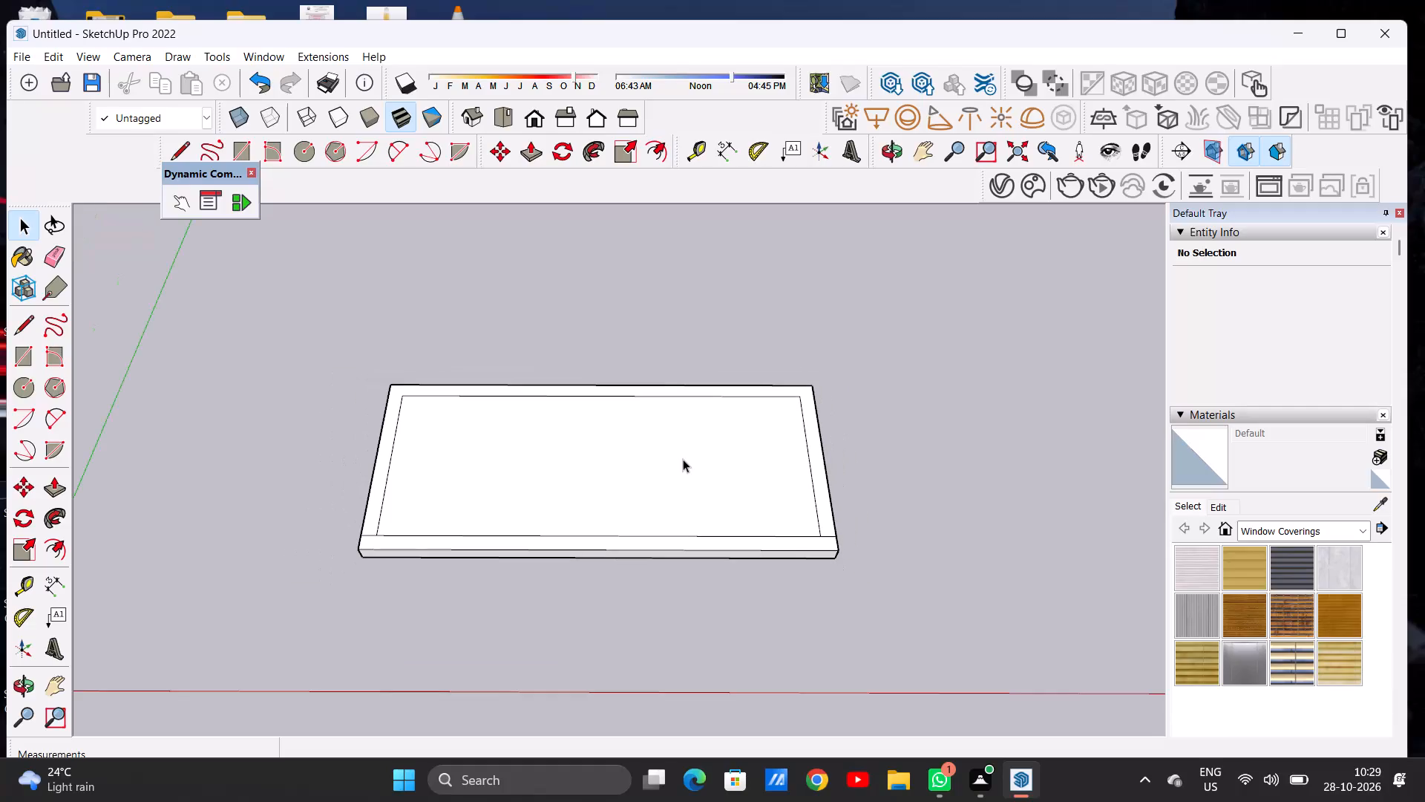
Push/Pull the U-shaped border face on top of the slab upward 10' to raise the back and side walls.
scroll(669, 459, "up", 3)
scroll(778, 469, "down", 7)
scroll(774, 458, "up", 4)
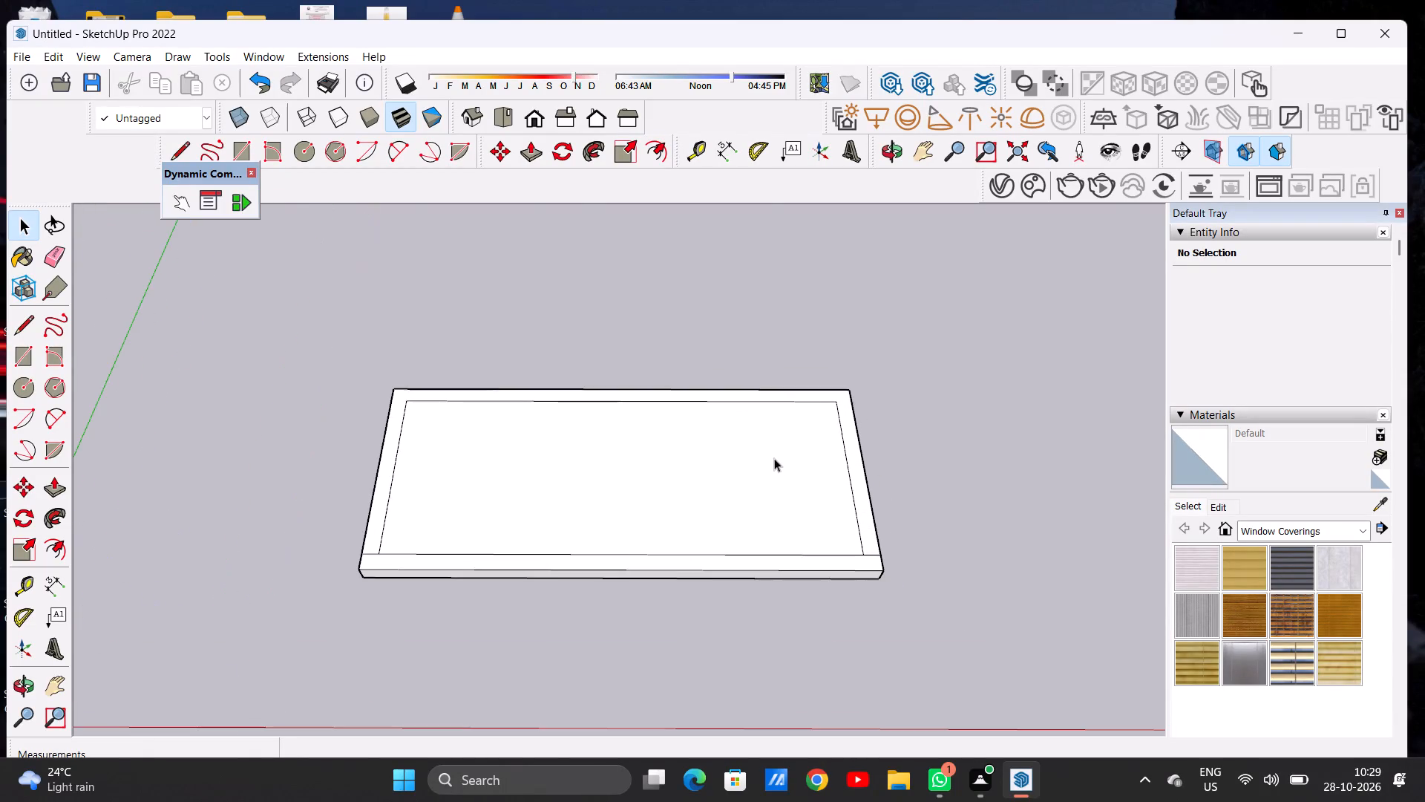
scroll(793, 450, "up", 1)
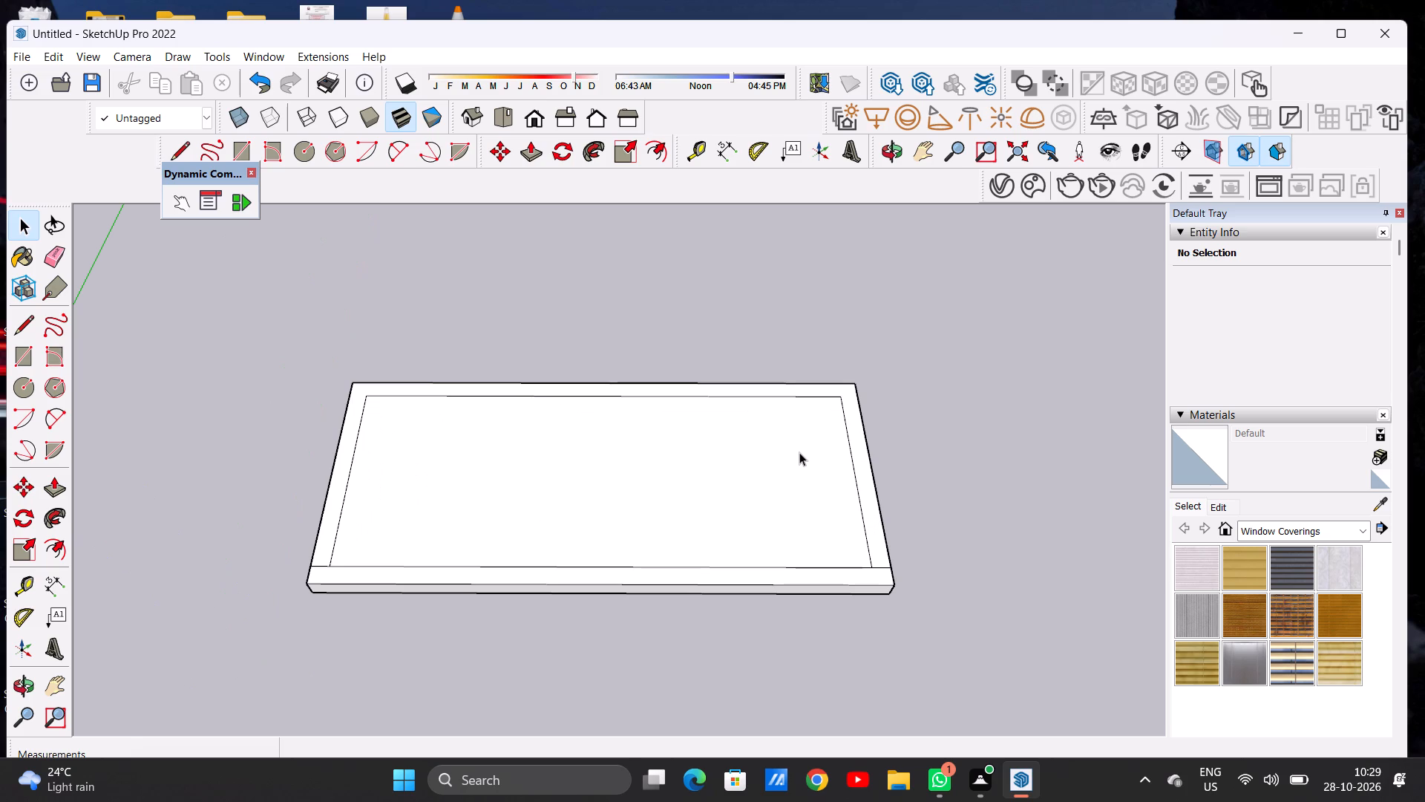
key("p")
left_click(873, 508)
scroll(902, 382, "down", 5)
middle_click_drag(913, 437, 921, 342)
scroll(912, 320, "up", 5)
middle_click_drag(864, 476, 877, 355)
type("10'")
key("Return")
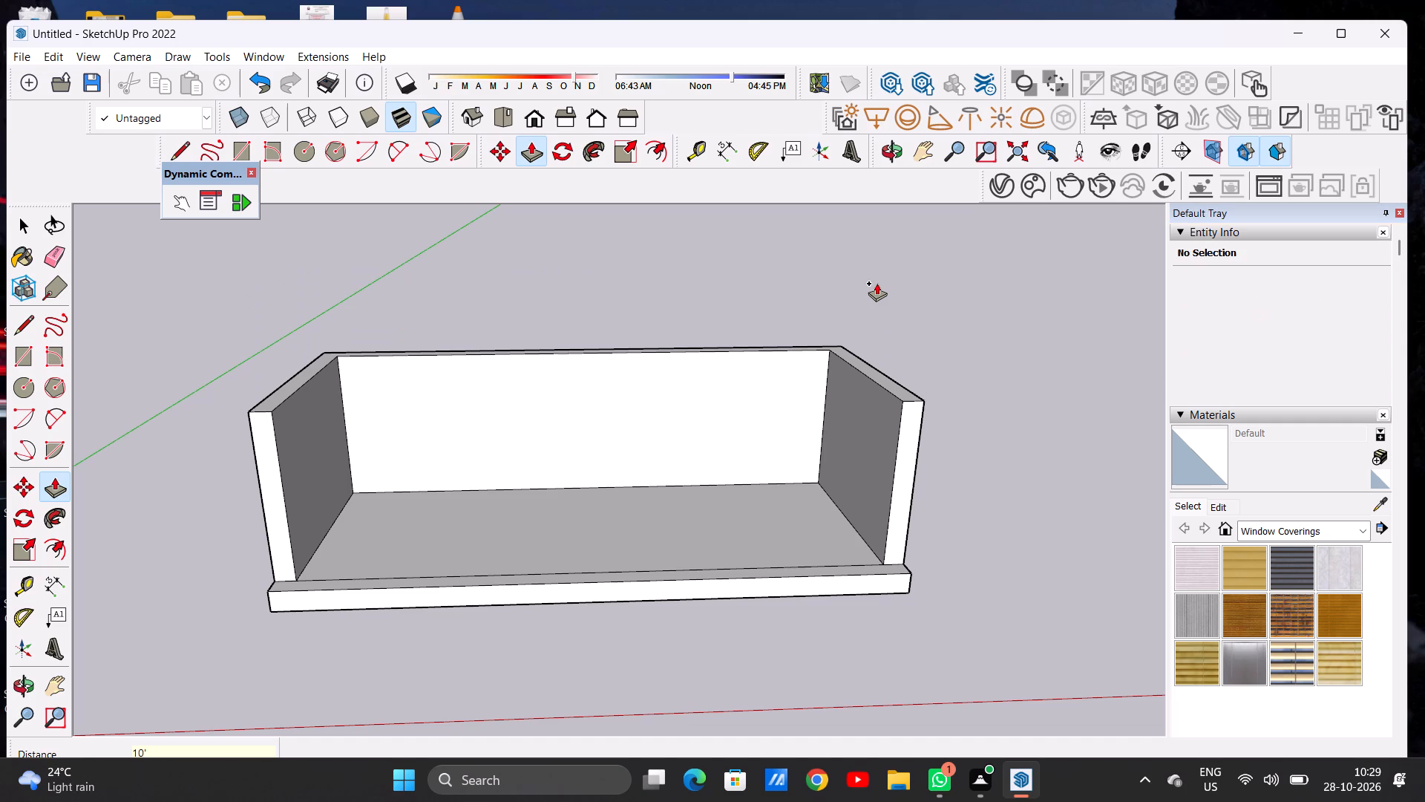
key("space")
Push/Pull the top face of the three walls further upward by eye, about 4' 1/2".
key("p")
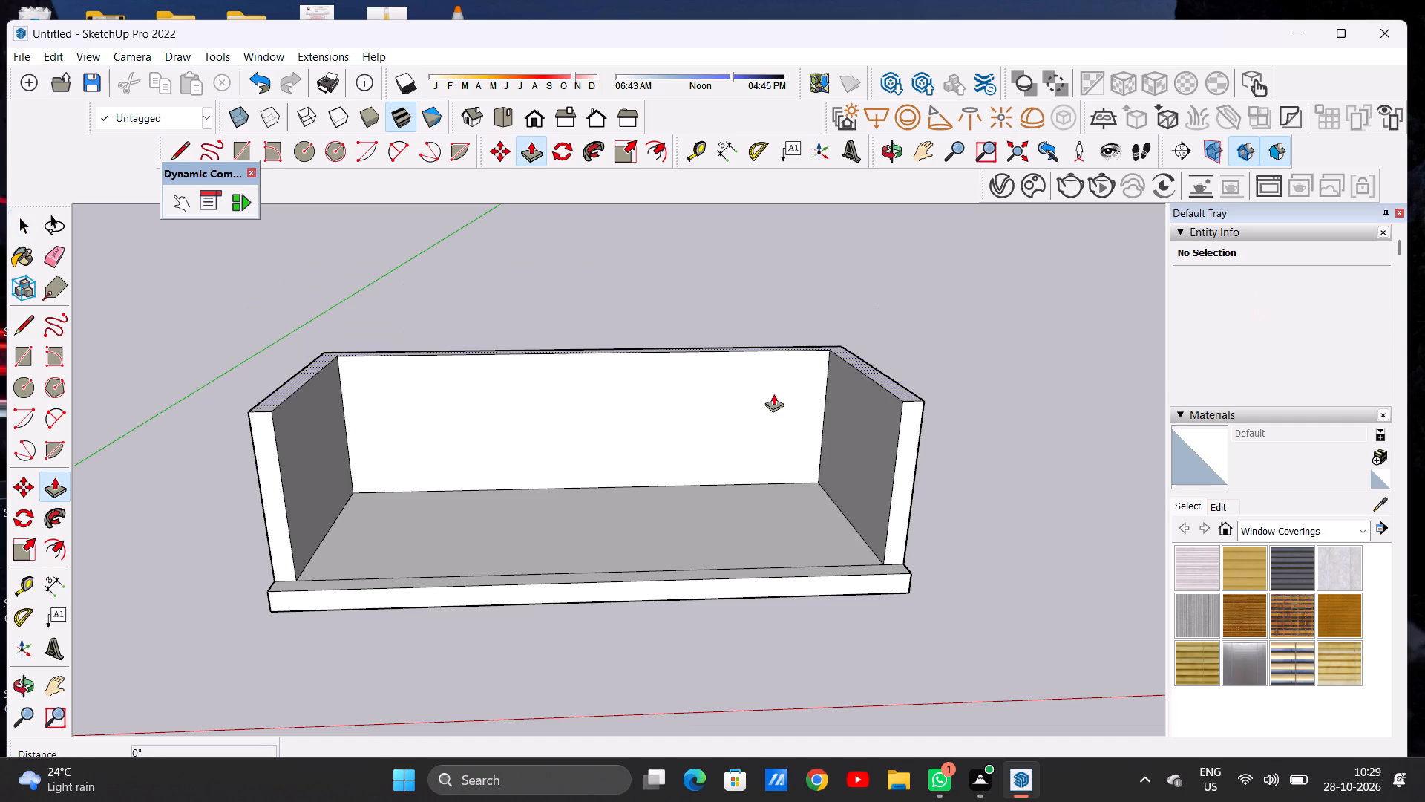
scroll(511, 512, "down", 3)
middle_click_drag(542, 472, 509, 584)
middle_click(508, 583)
scroll(780, 458, "up", 5)
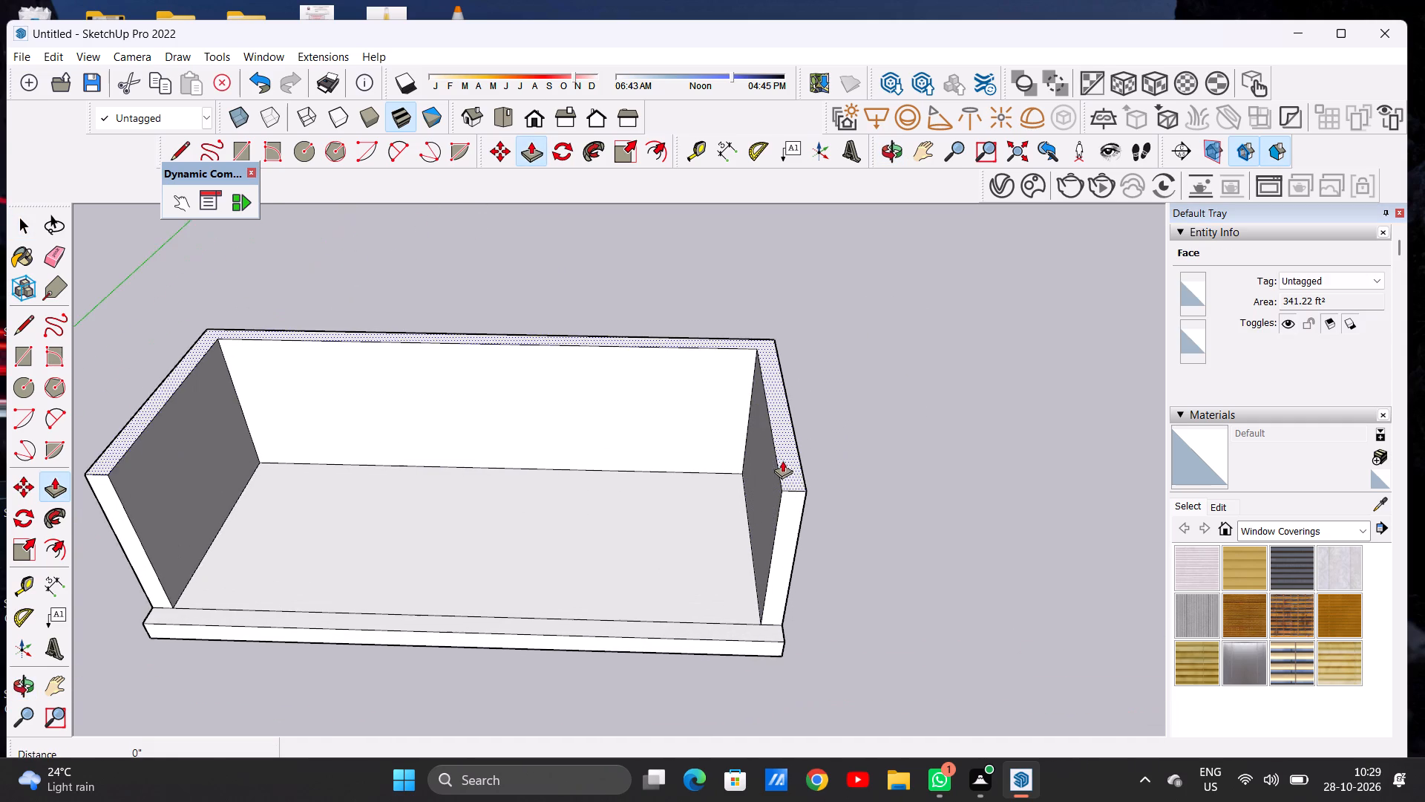
left_click(793, 475)
left_click(813, 403)
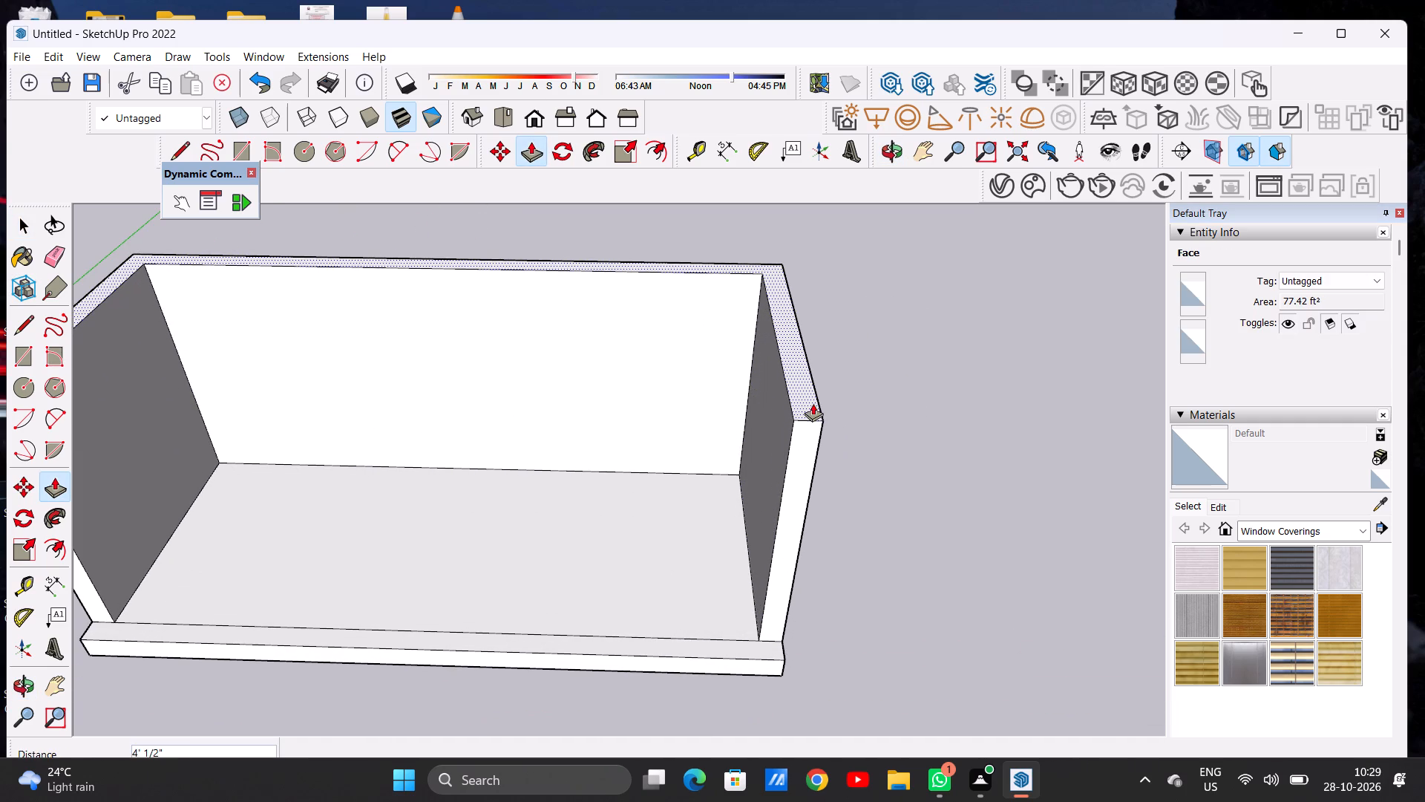
key("space")
Examine the slab and its three raised walls from above, the front and oblique angles.
scroll(712, 537, "down", 3)
scroll(736, 525, "up", 1)
scroll(762, 510, "down", 8)
middle_click_drag(637, 517, 666, 336)
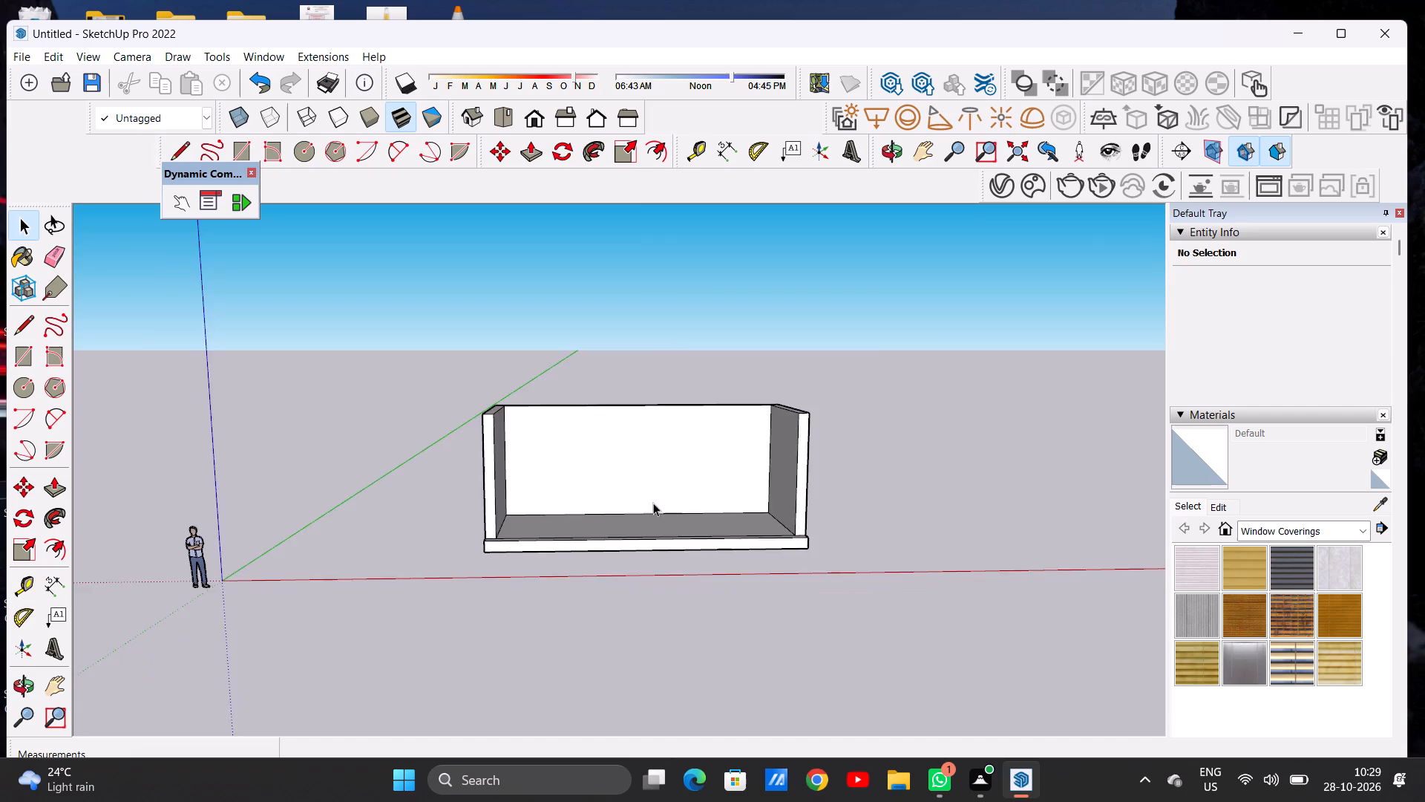
scroll(656, 525, "up", 6)
middle_click_drag(643, 470, 616, 570)
middle_click_drag(612, 489, 611, 592)
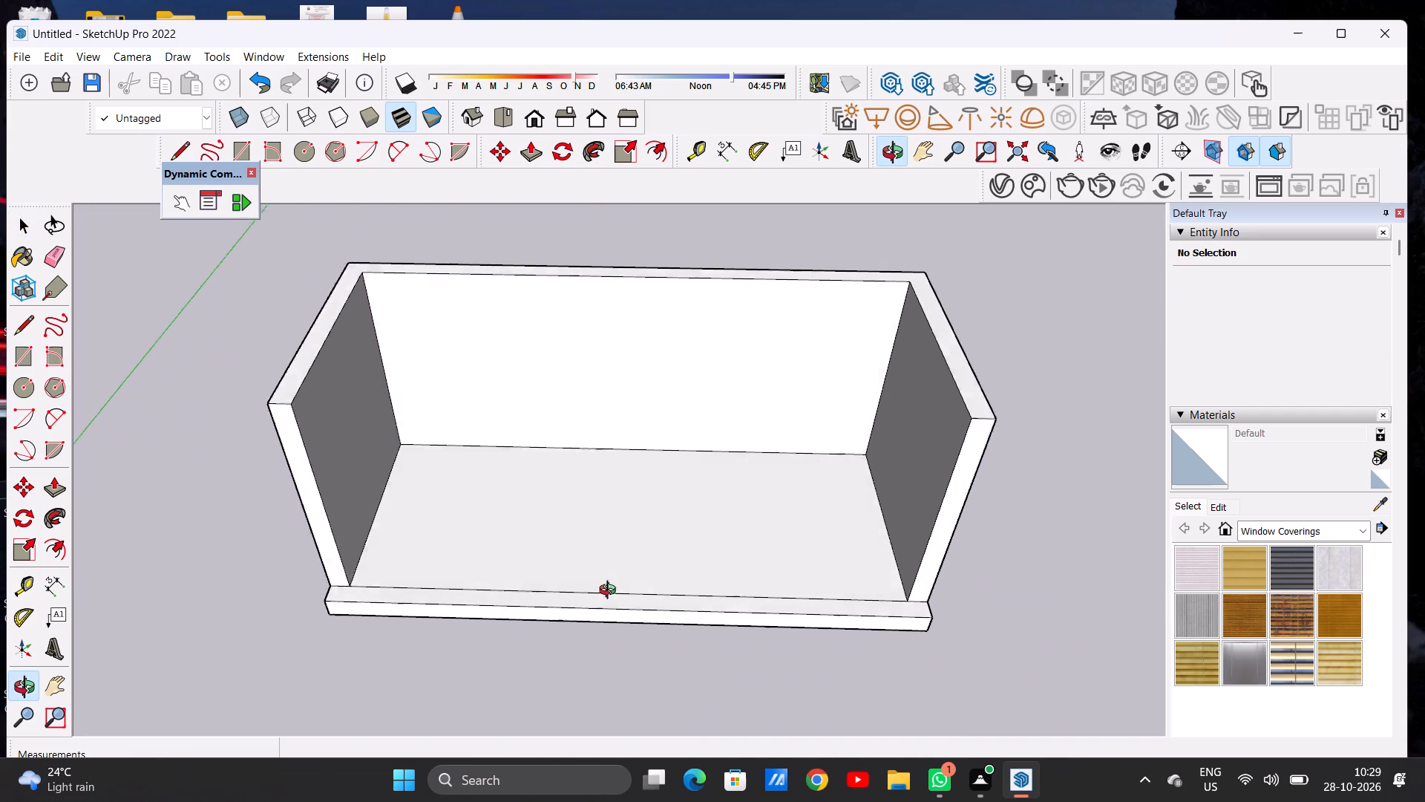
middle_click_drag(611, 592, 611, 612)
middle_click_drag(618, 506, 625, 535)
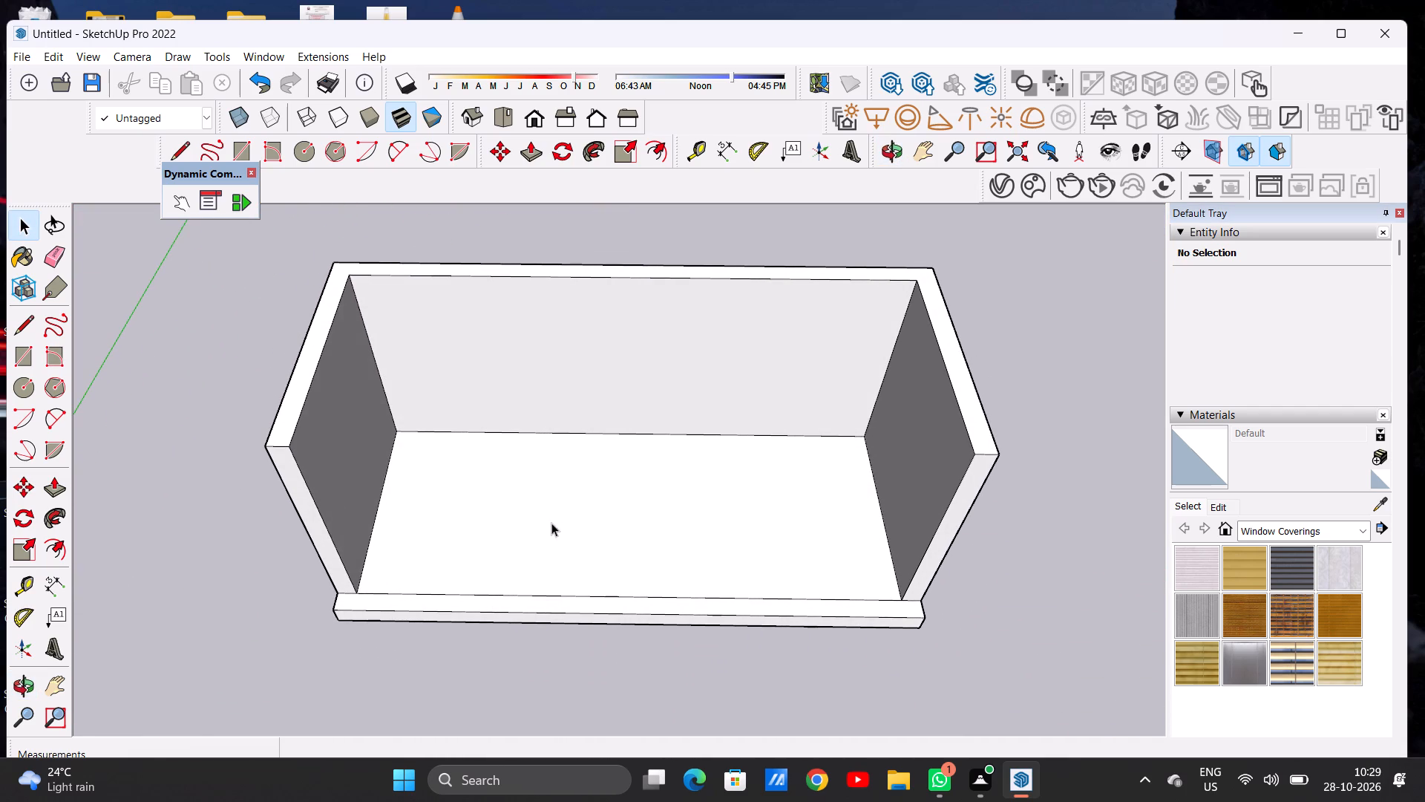
scroll(536, 522, "down", 5)
scroll(569, 501, "up", 4)
middle_click_drag(579, 483, 583, 506)
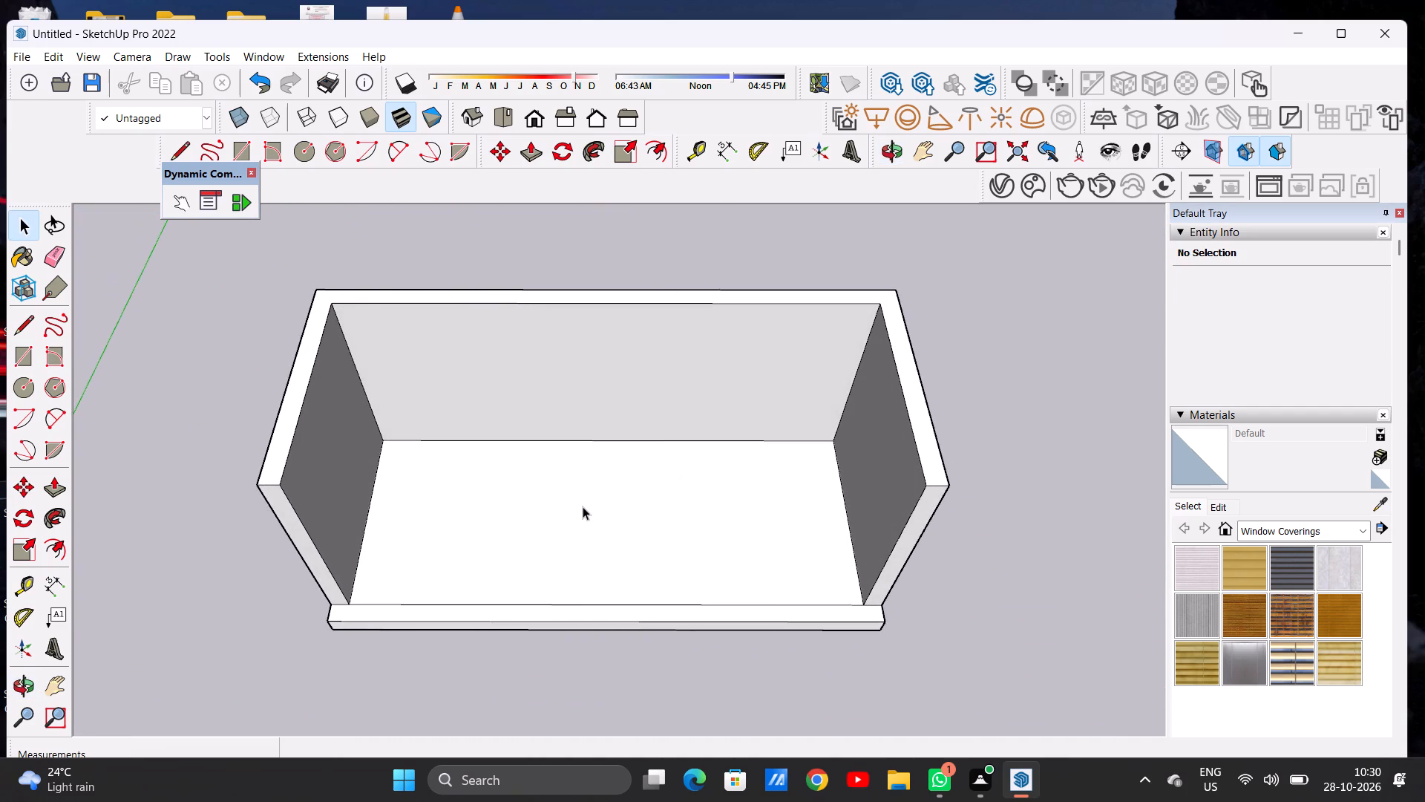
scroll(585, 484, "down", 1)
scroll(590, 492, "up", 6)
scroll(572, 477, "down", 11)
middle_click_drag(575, 515, 575, 347)
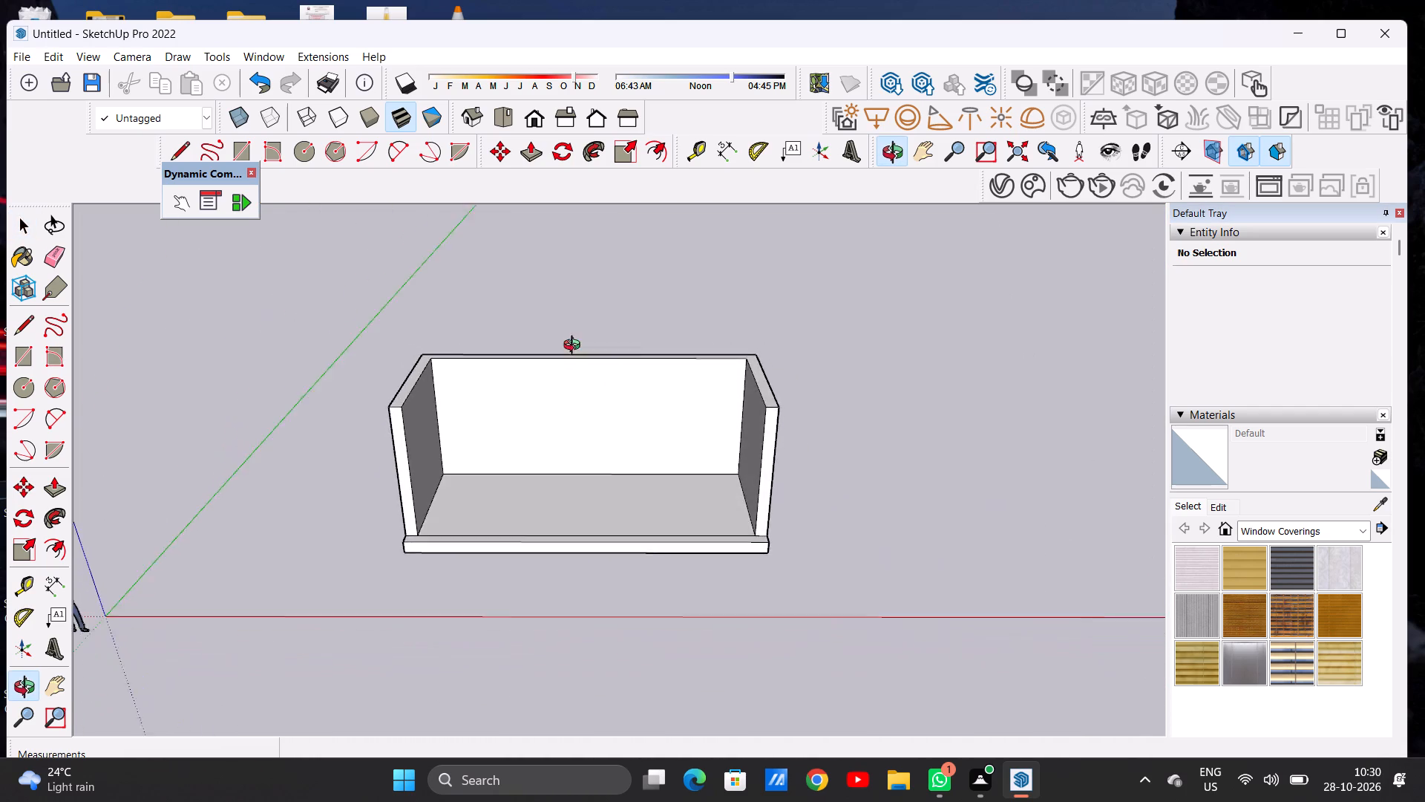
middle_click_drag(575, 347, 575, 342)
scroll(553, 403, "up", 7)
middle_click_drag(552, 379, 558, 547)
scroll(554, 416, "down", 6)
scroll(555, 416, "up", 1)
scroll(555, 416, "down", 5)
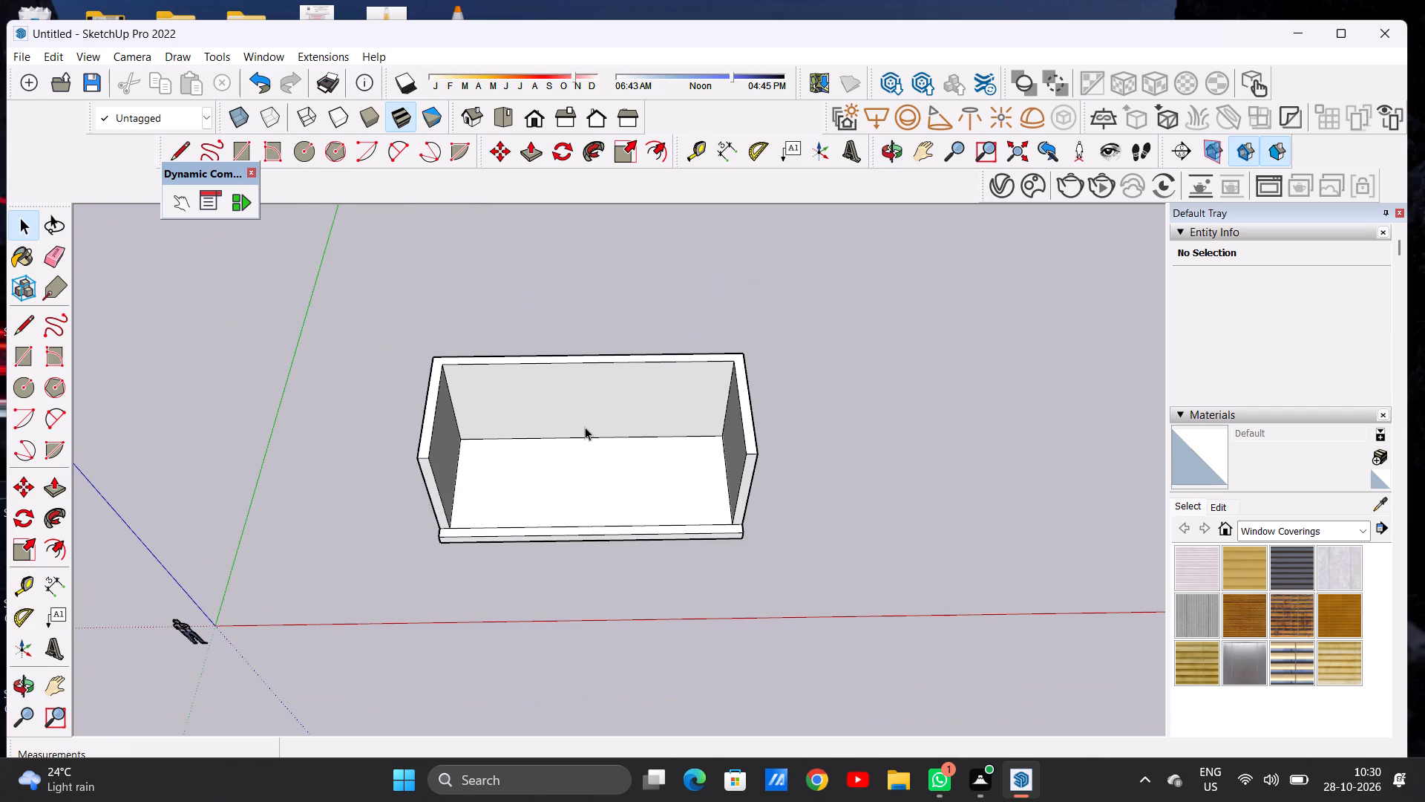
scroll(605, 412, "down", 4)
scroll(590, 451, "up", 4)
scroll(590, 451, "down", 1)
scroll(590, 451, "up", 4)
scroll(566, 413, "down", 6)
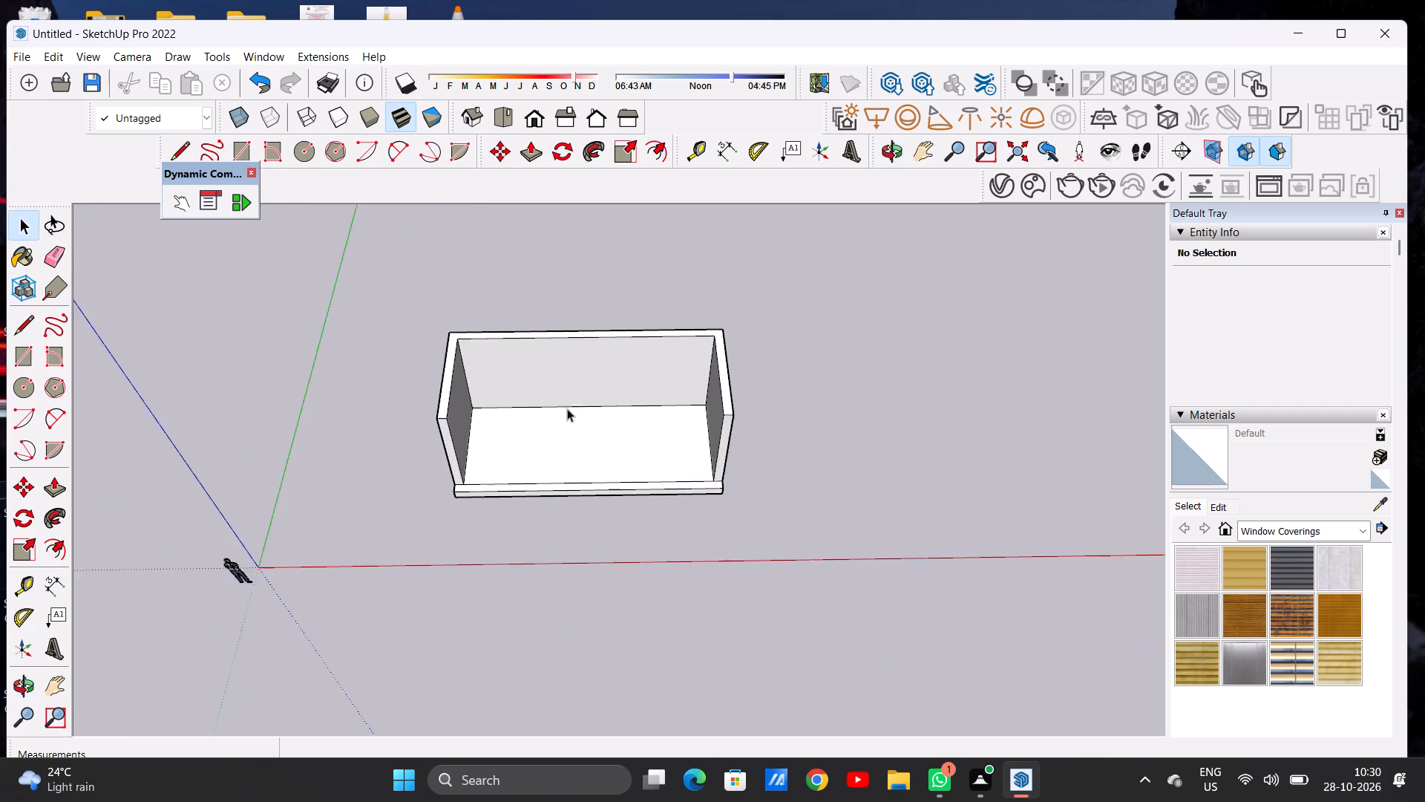
scroll(567, 441, "up", 11)
middle_click_drag(686, 452, 502, 503)
scroll(629, 486, "down", 2)
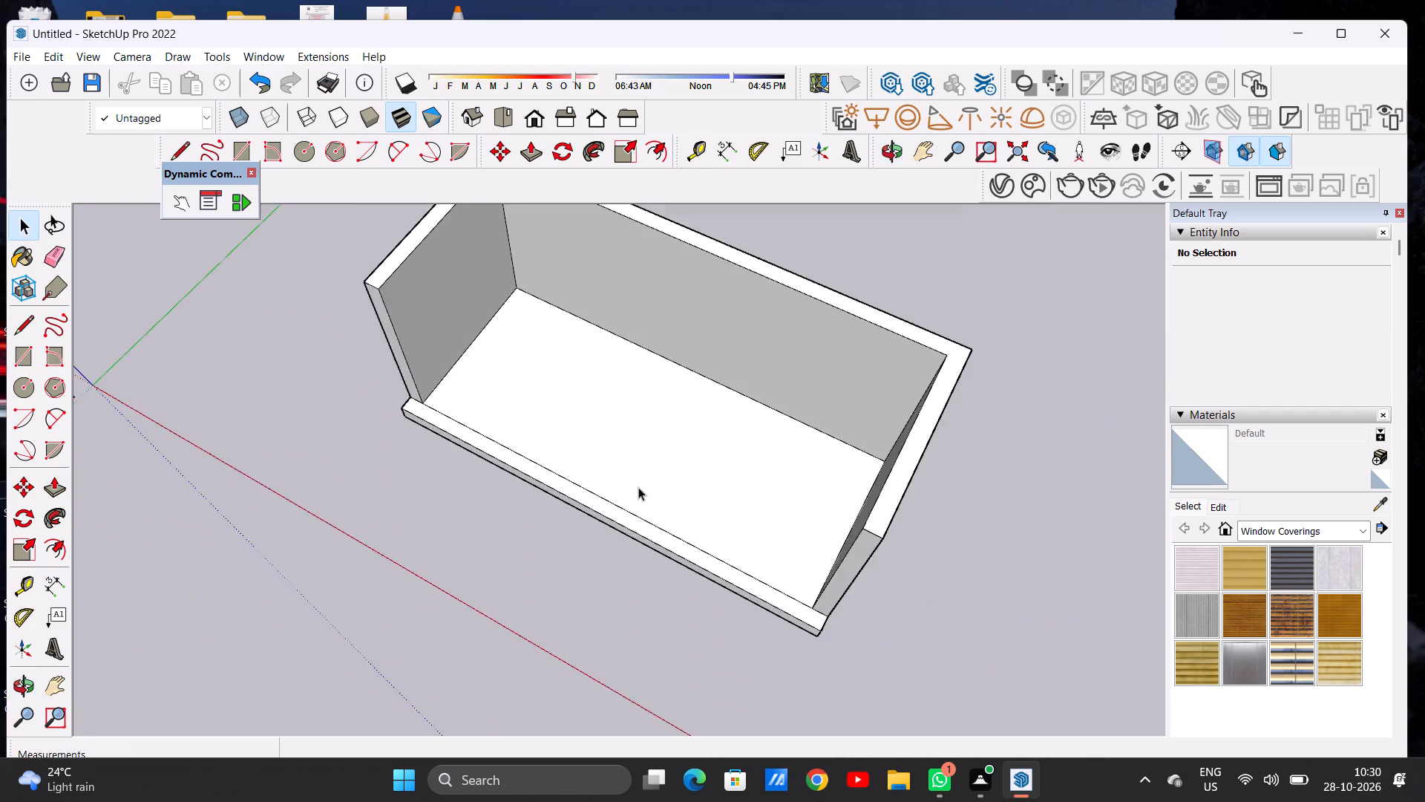
scroll(638, 487, "down", 7)
scroll(646, 482, "up", 1)
scroll(646, 482, "down", 1)
middle_click_drag(597, 484, 757, 361)
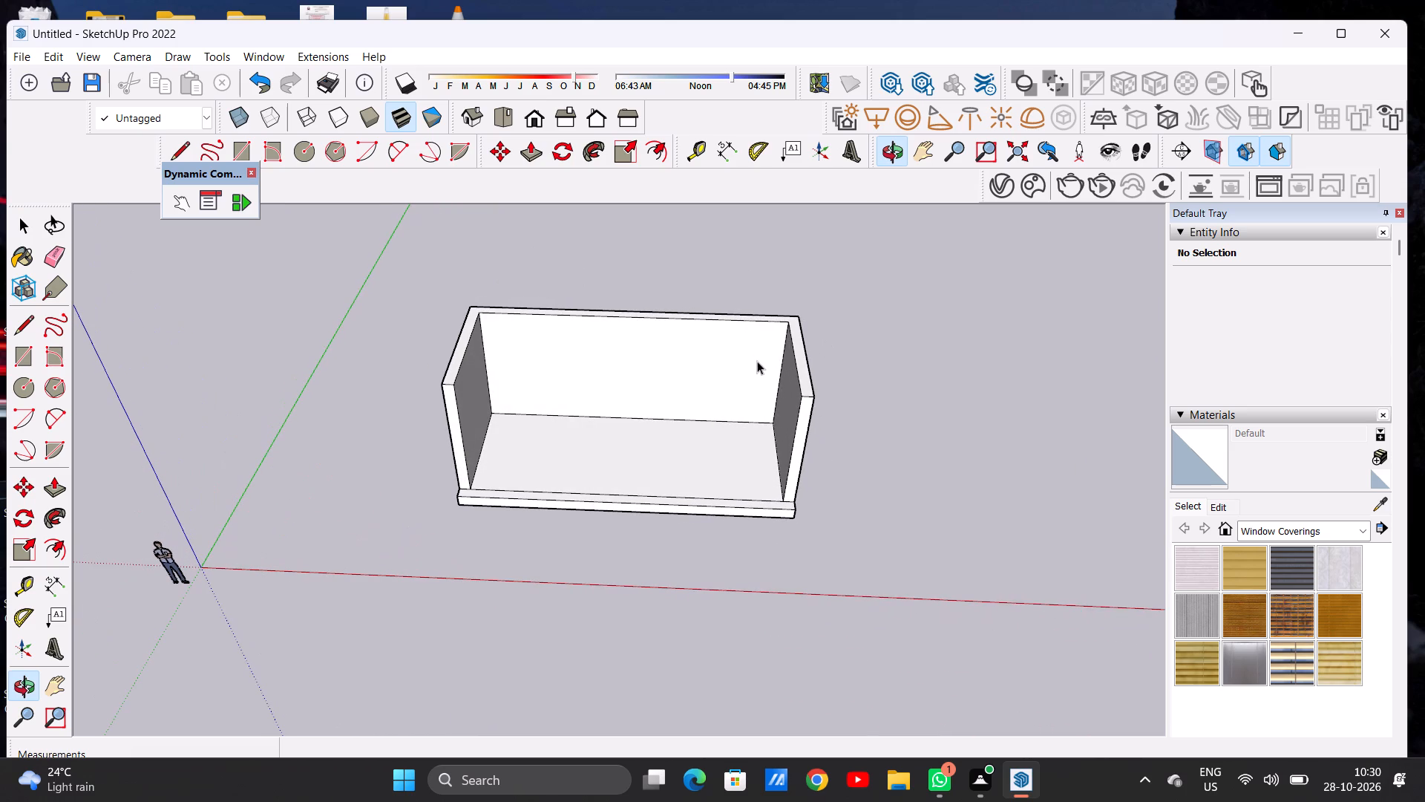
scroll(753, 428, "down", 4)
scroll(667, 386, "up", 4)
middle_click_drag(681, 400, 680, 368)
scroll(661, 400, "up", 1)
scroll(661, 400, "down", 1)
scroll(661, 400, "up", 2)
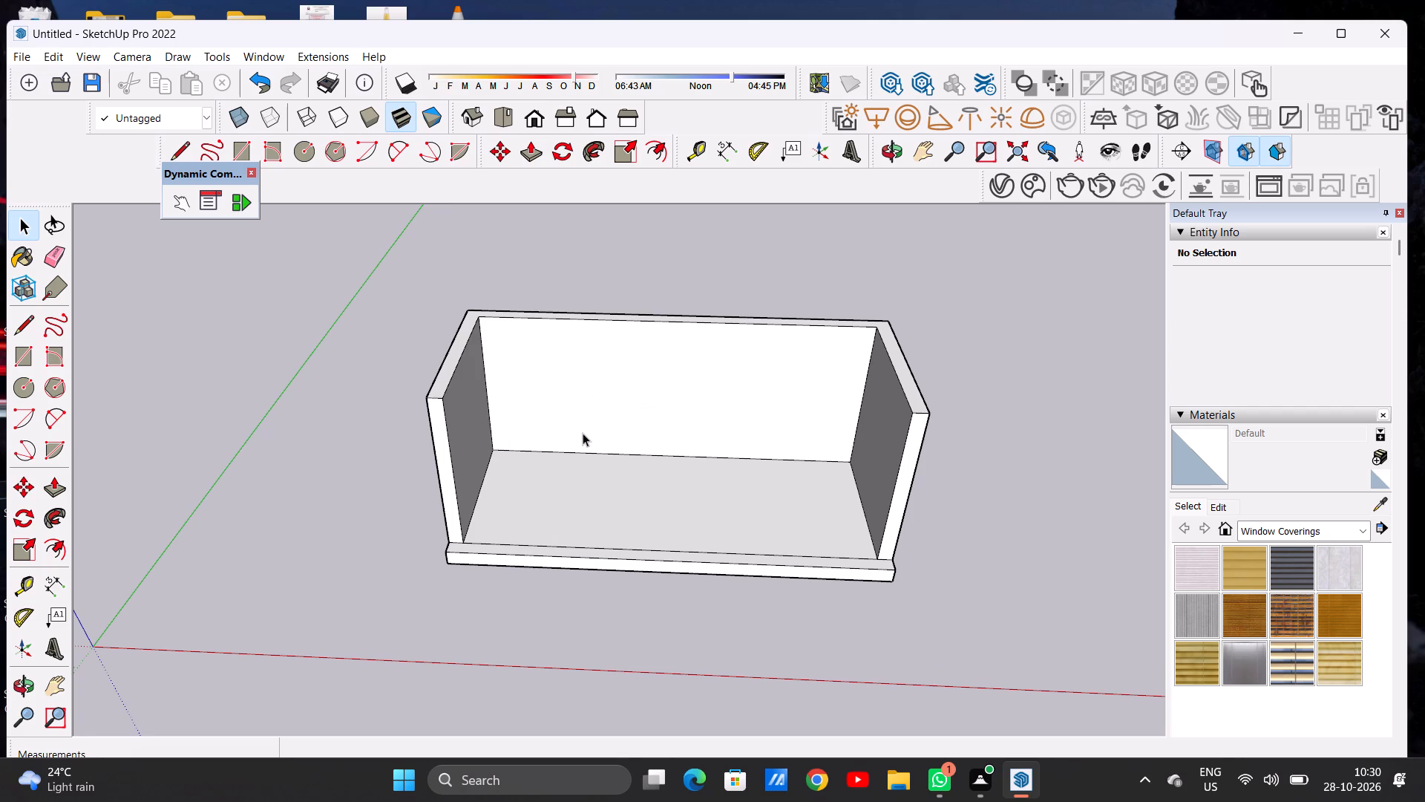
scroll(481, 497, "down", 6)
scroll(462, 498, "up", 1)
scroll(451, 489, "down", 14)
scroll(656, 488, "up", 5)
scroll(796, 462, "down", 6)
scroll(578, 498, "up", 7)
middle_click_drag(660, 459, 661, 587)
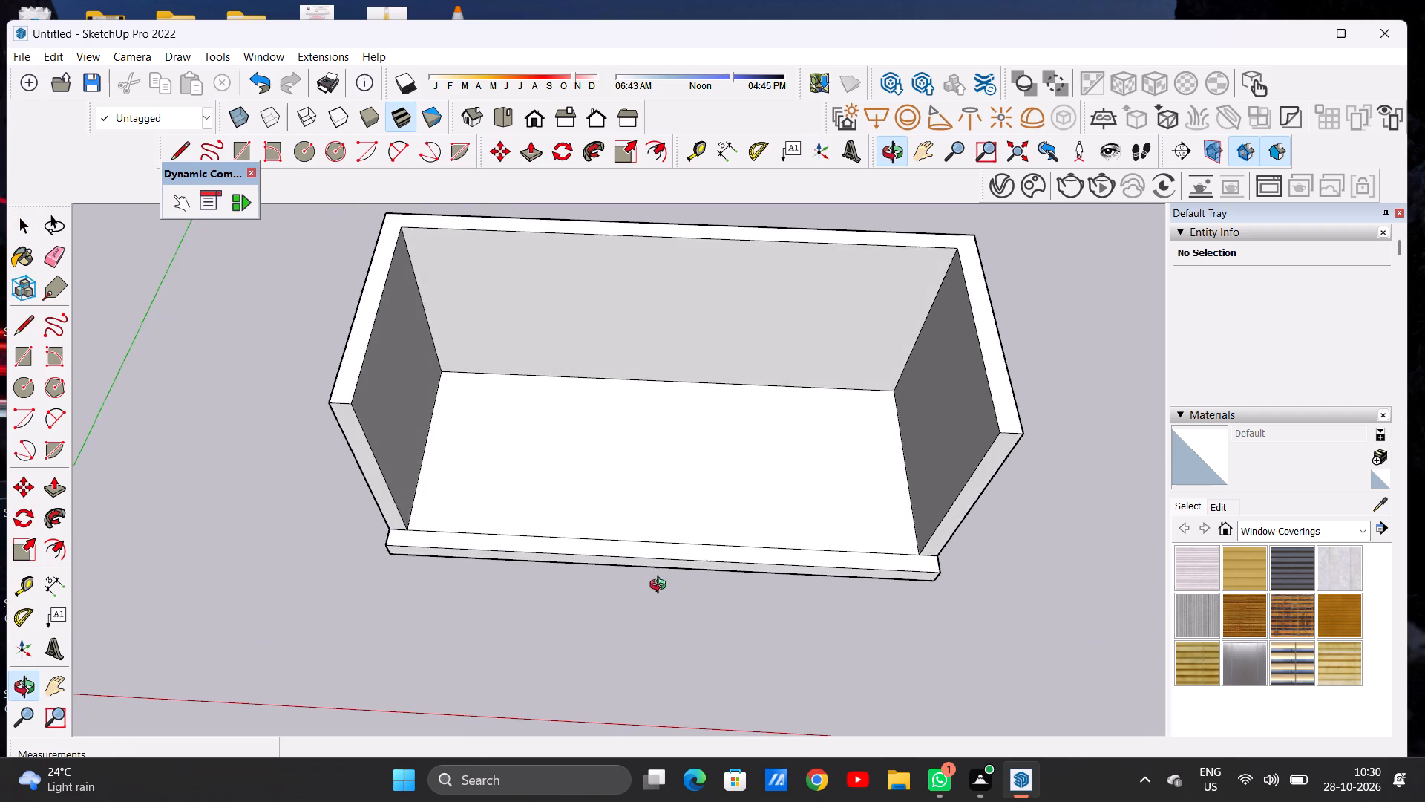
middle_click_drag(661, 587, 678, 593)
scroll(744, 483, "up", 1)
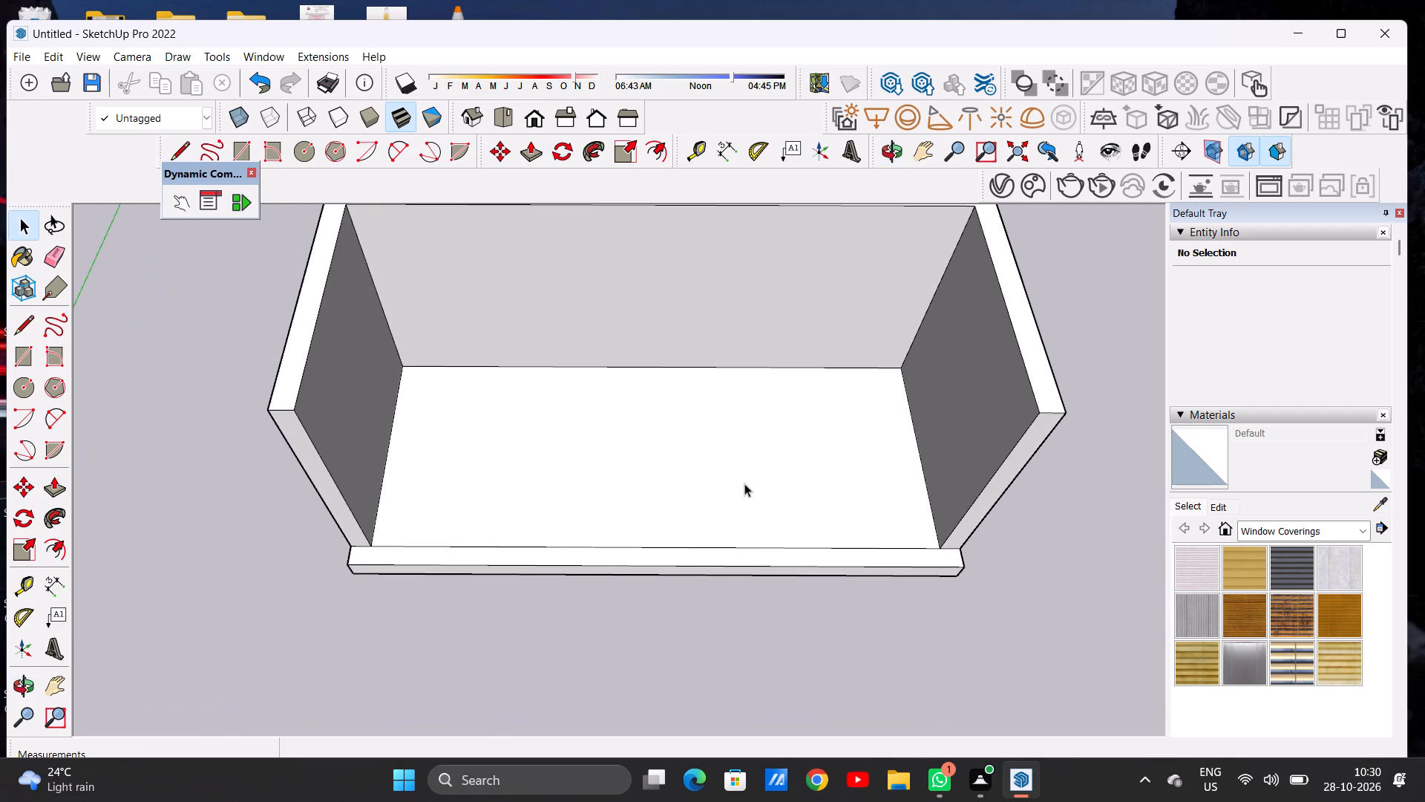
key("l")
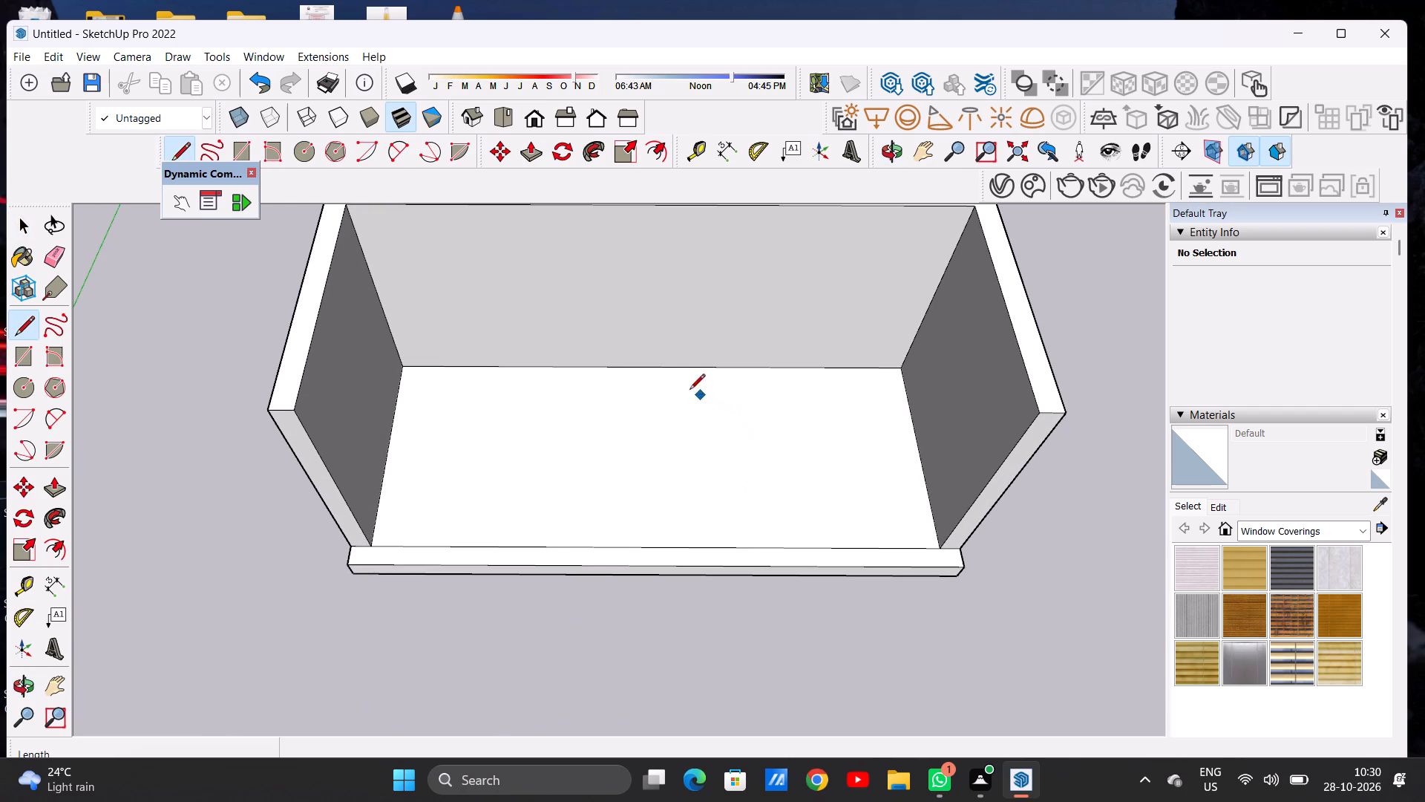
key("space")
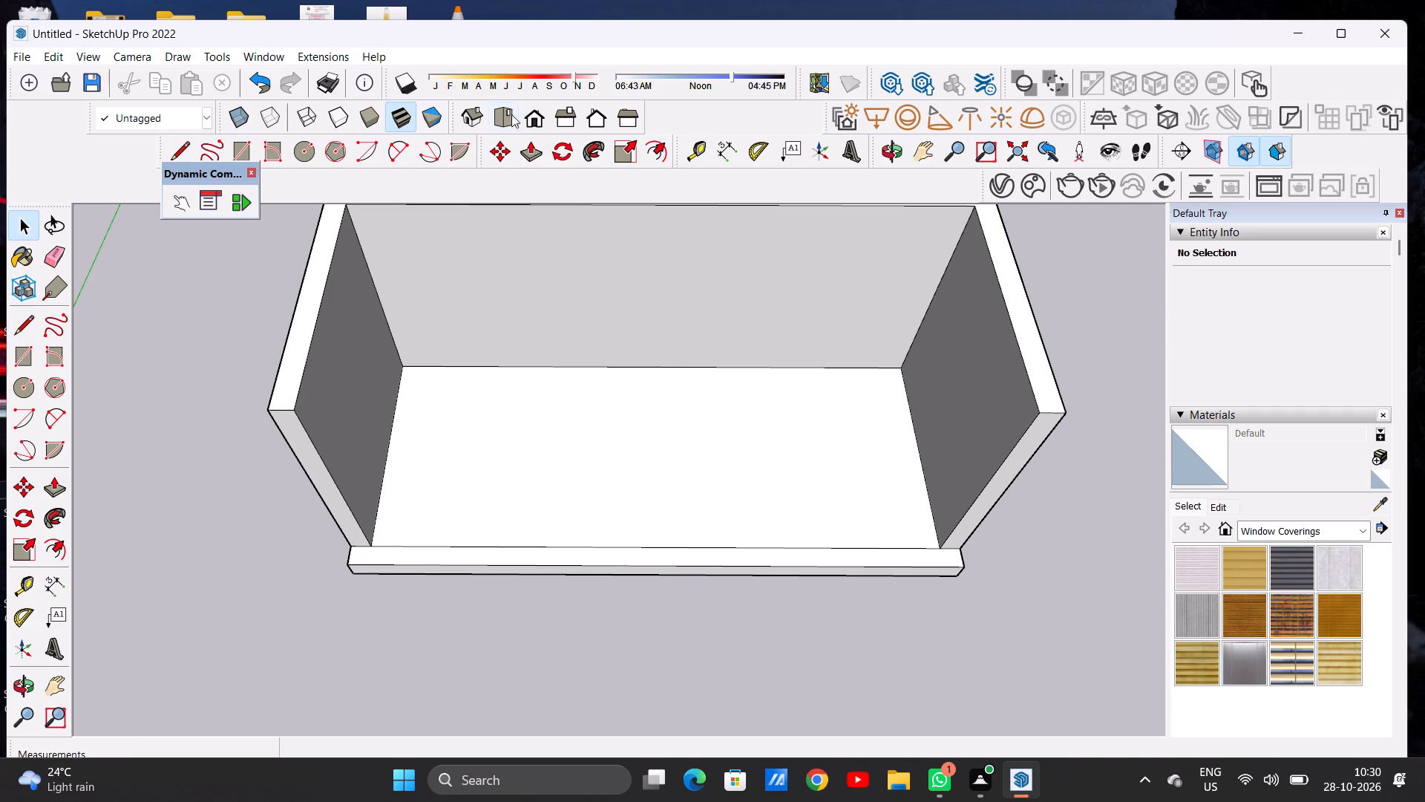
Push/Pull the slab's right end face outward about 5' 3 1/2" to lengthen the base.
left_click(530, 120)
scroll(623, 691, "down", 5)
middle_click_drag(577, 504, 570, 627)
scroll(520, 554, "down", 6)
middle_click_drag(673, 597, 605, 587)
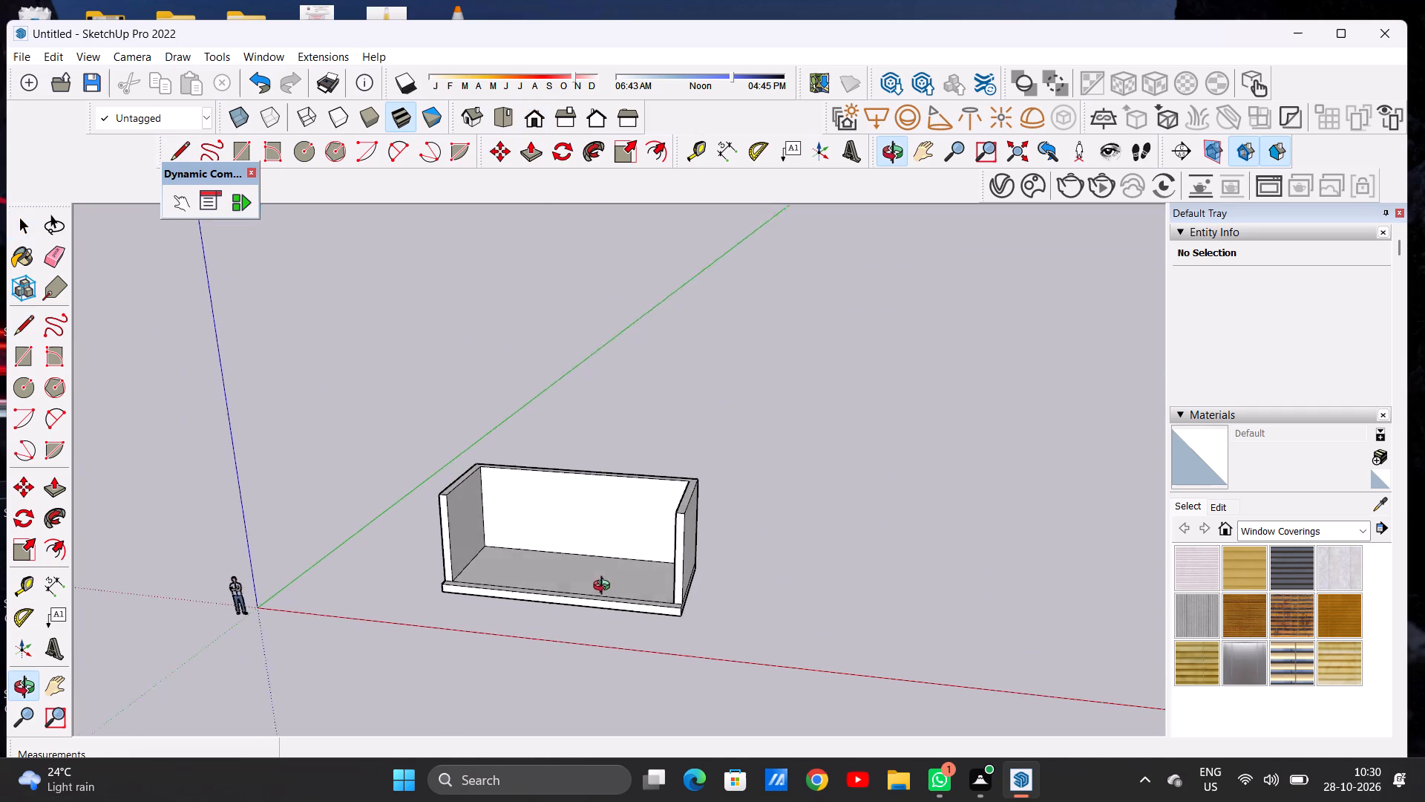
middle_click_drag(605, 587, 605, 588)
scroll(687, 604, "up", 14)
middle_click_drag(672, 625, 637, 616)
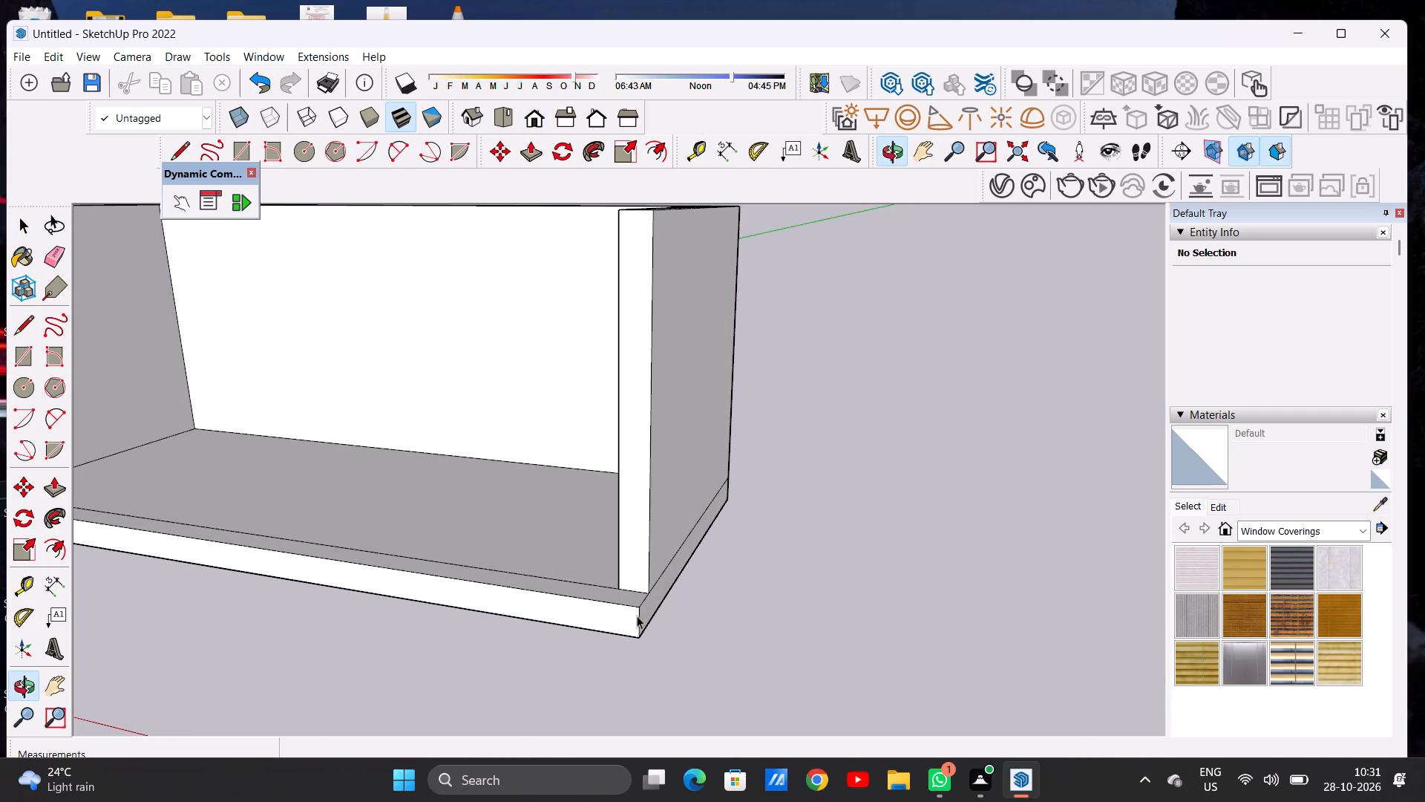
key("p")
scroll(636, 608, "up", 5)
left_click(650, 617)
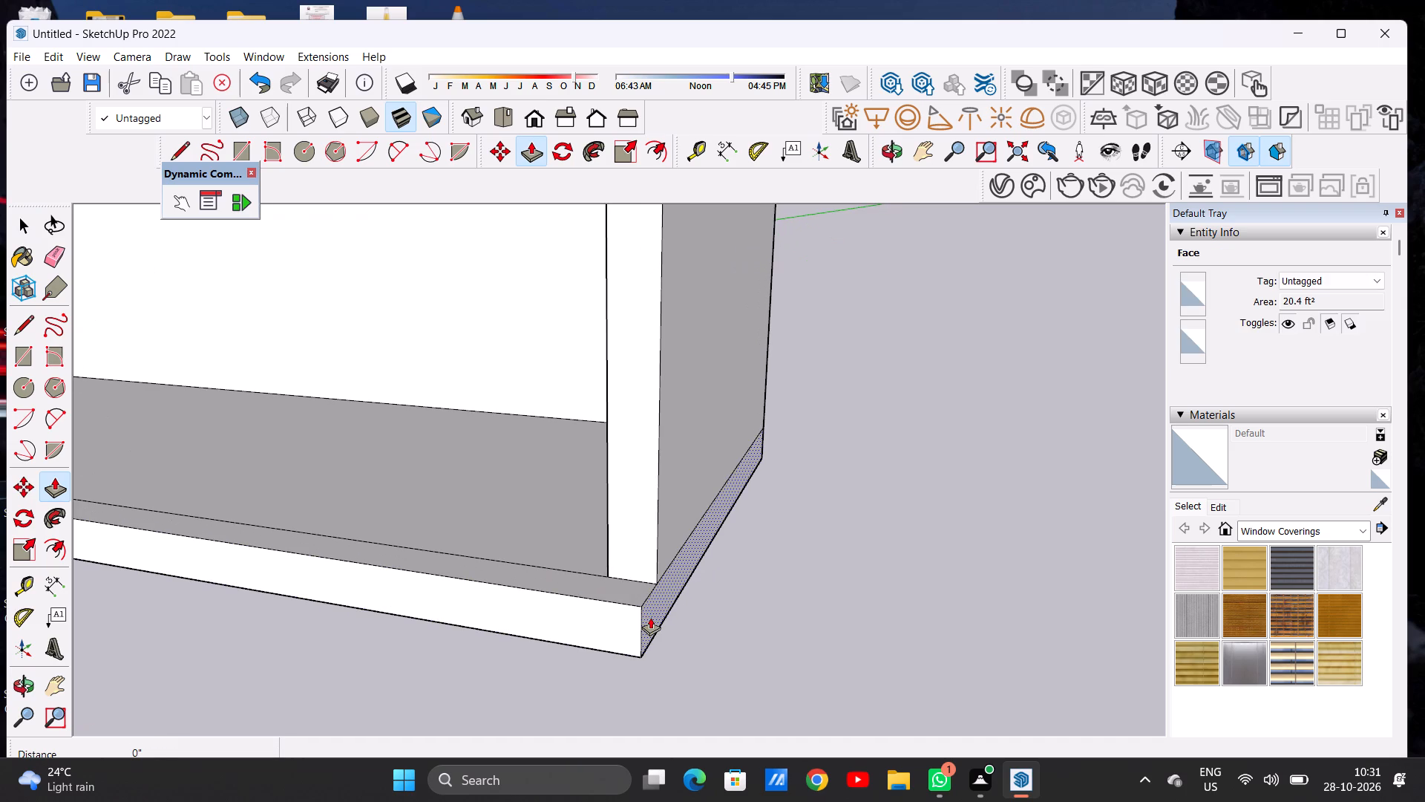
left_click(892, 639)
Push/Pull the right wall's outer face outward about 5' 3 1/2", level with the slab's extended end.
left_click(676, 501)
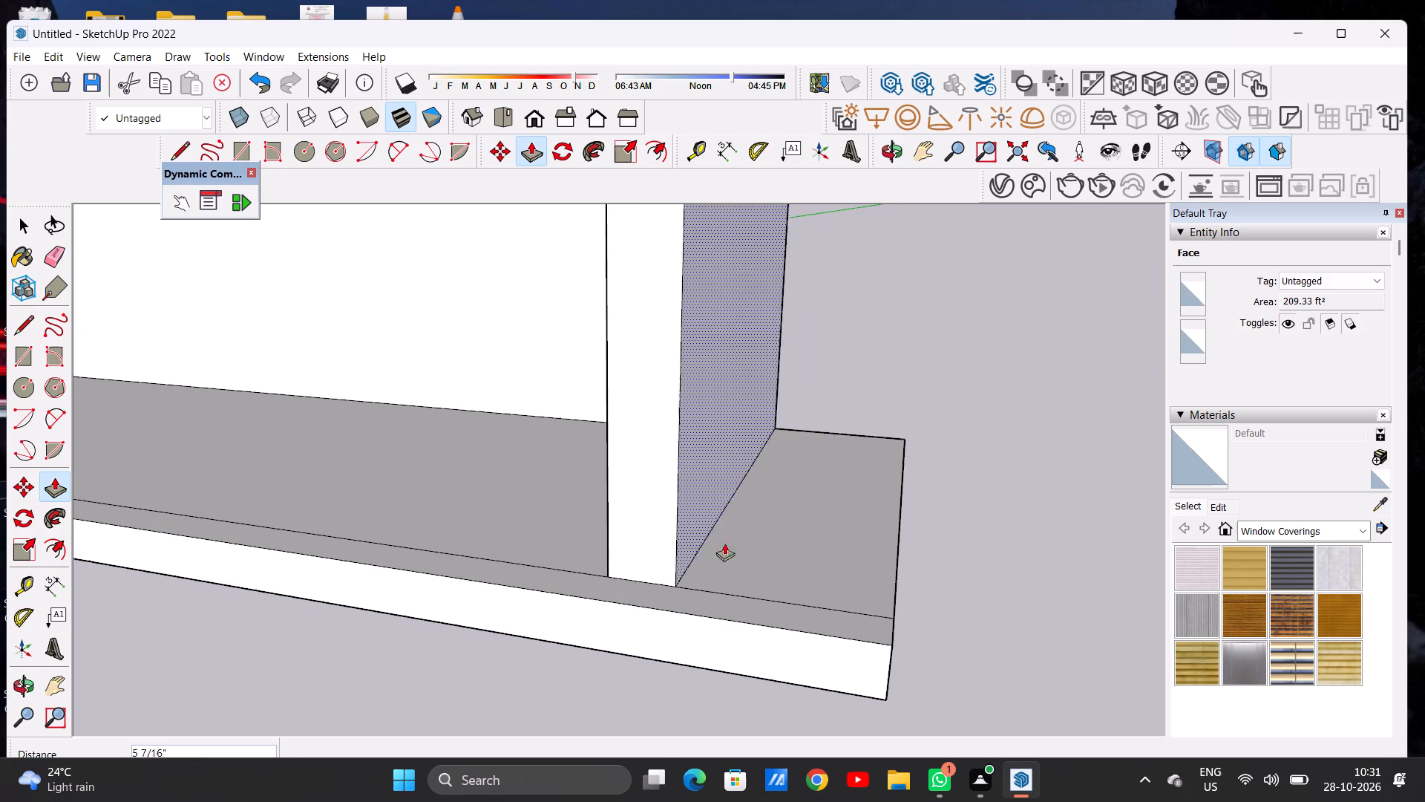
left_click(893, 642)
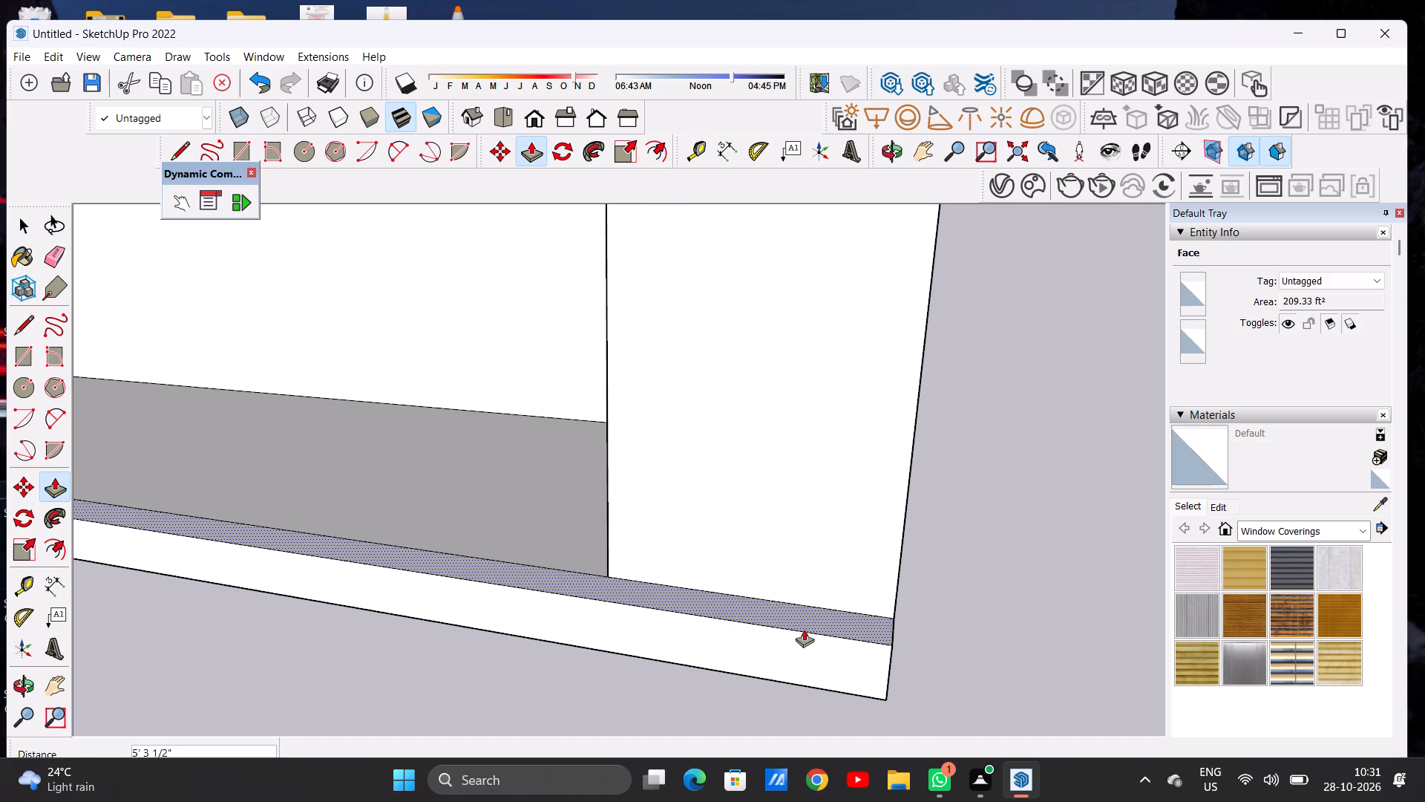
key("space")
Push/Pull the right wall's inner face outward about 5' 2 3/4" to thin the wall and widen the interior.
scroll(746, 600, "down", 5)
scroll(746, 600, "up", 1)
scroll(746, 600, "down", 7)
scroll(740, 601, "up", 1)
scroll(740, 601, "down", 3)
middle_click_drag(617, 555, 904, 625)
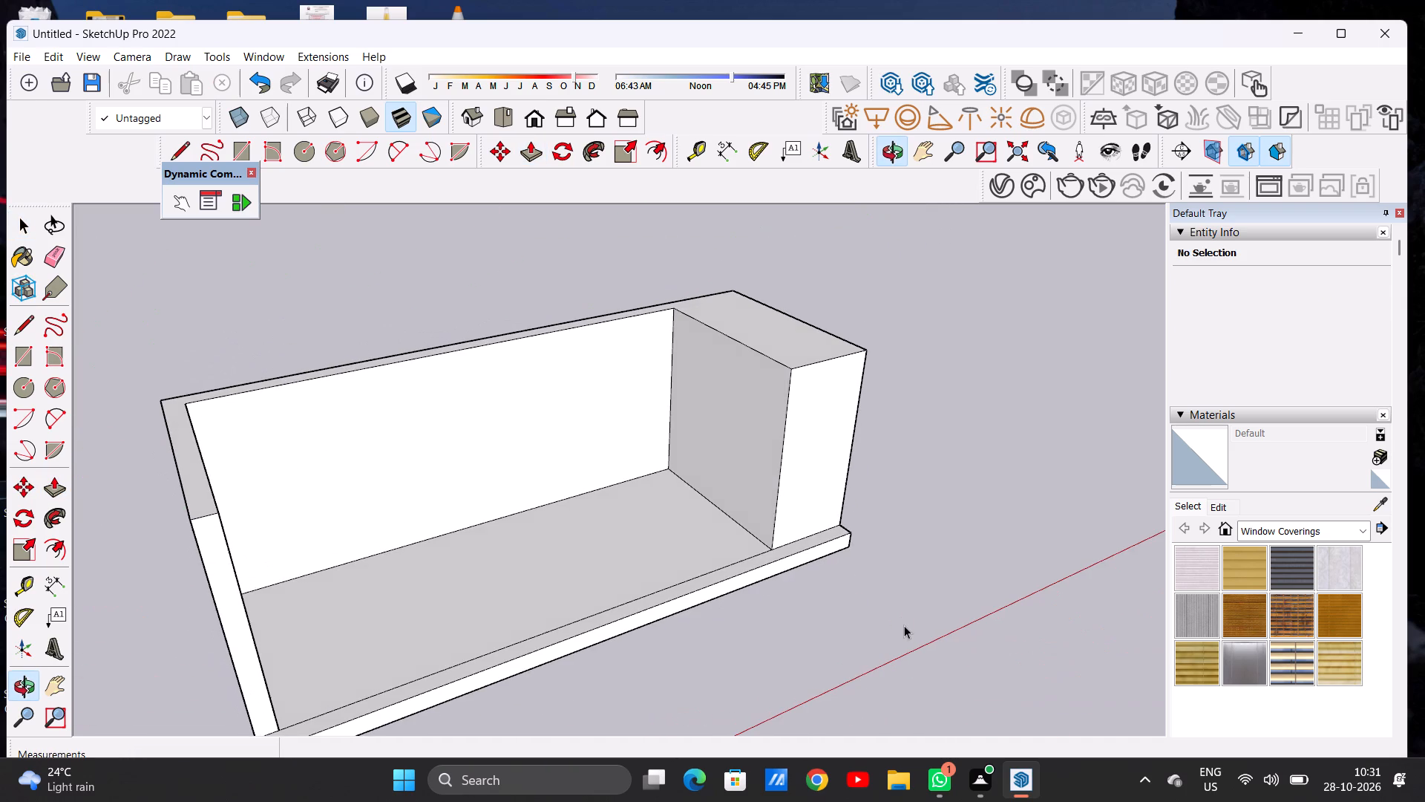
key("p")
scroll(753, 419, "up", 7)
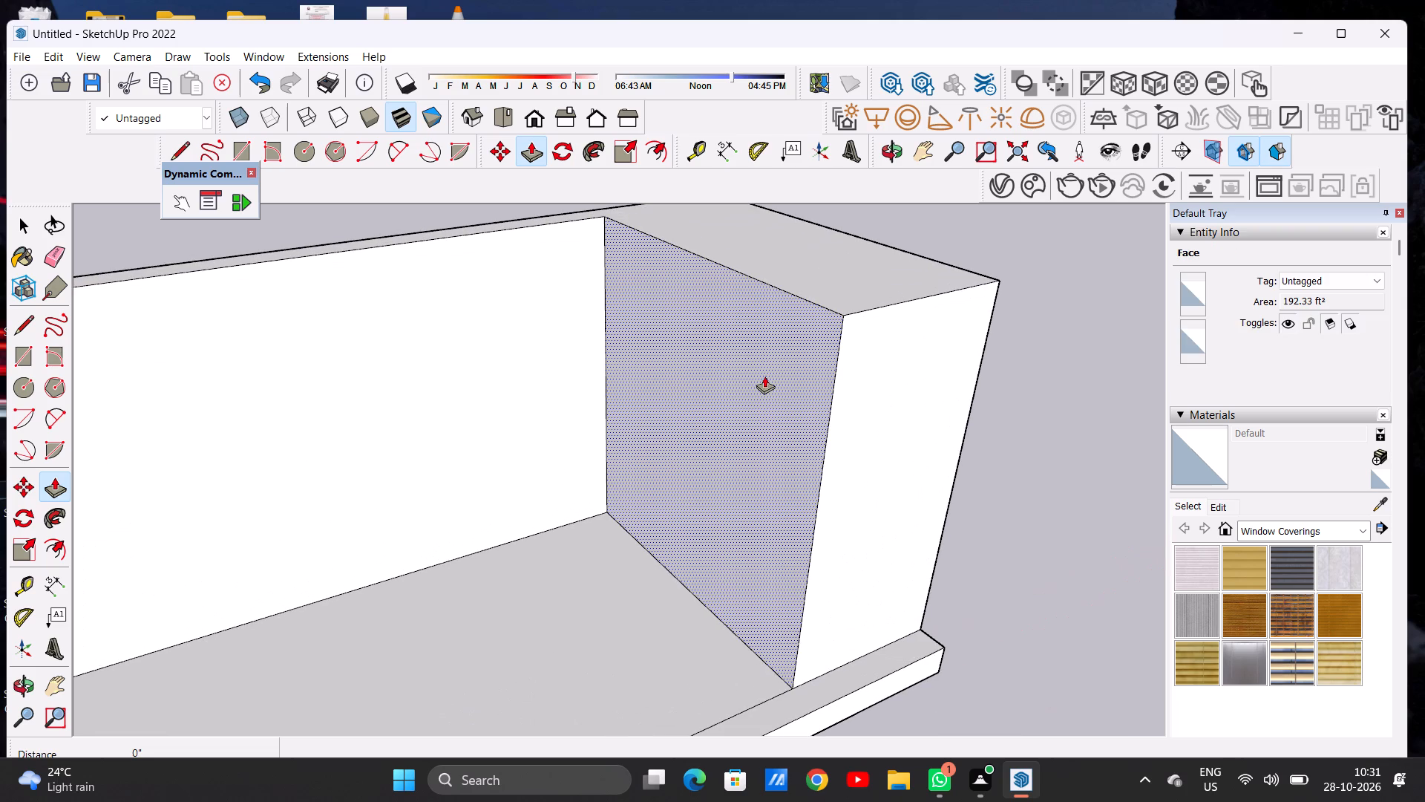
left_click(764, 376)
scroll(784, 379, "down", 9)
middle_click_drag(790, 385, 782, 471)
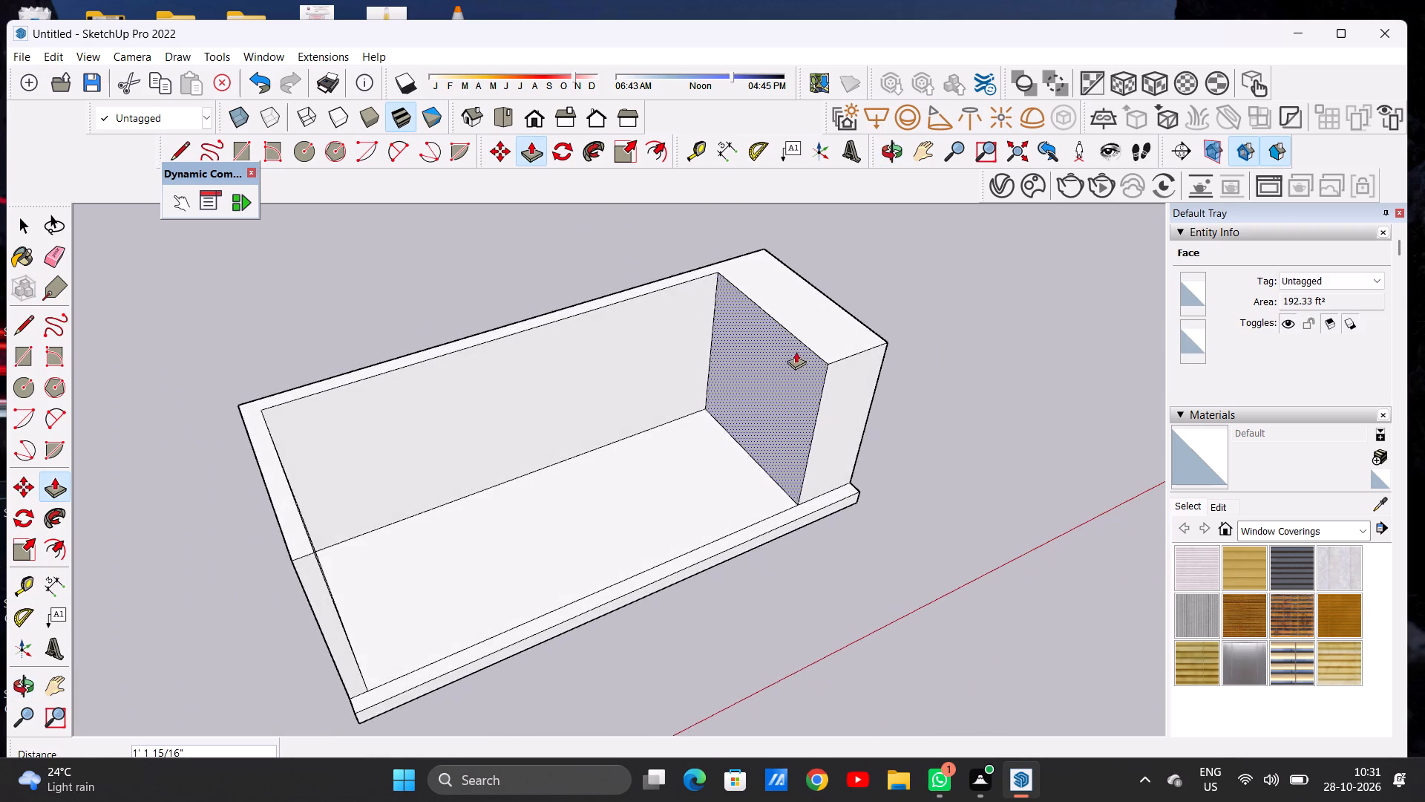
scroll(799, 348, "up", 3)
scroll(799, 348, "down", 1)
scroll(799, 348, "up", 2)
left_click(848, 335)
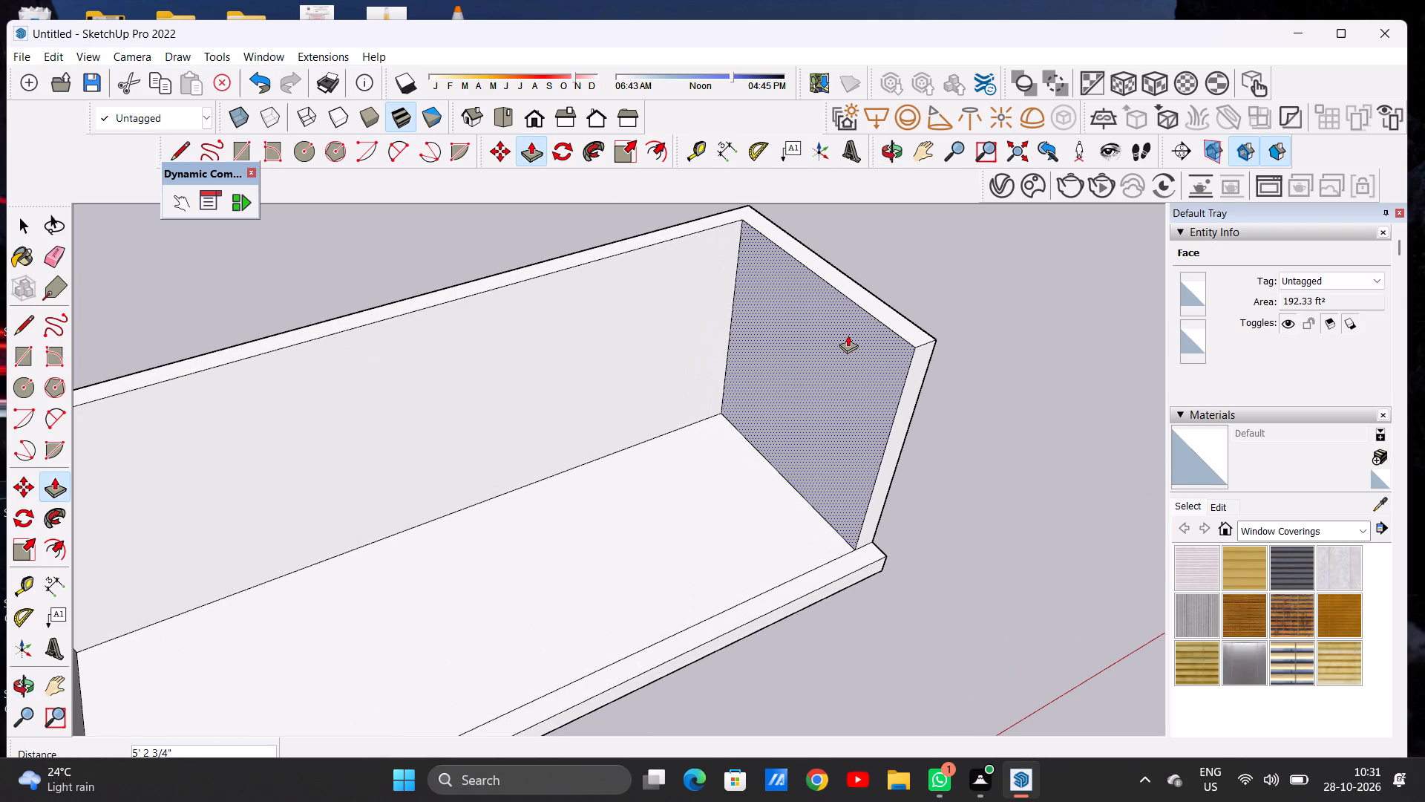
key("space")
Examine the widened enclosure's walls and floor from above and from the front.
scroll(704, 400, "down", 11)
middle_click_drag(744, 417, 540, 396)
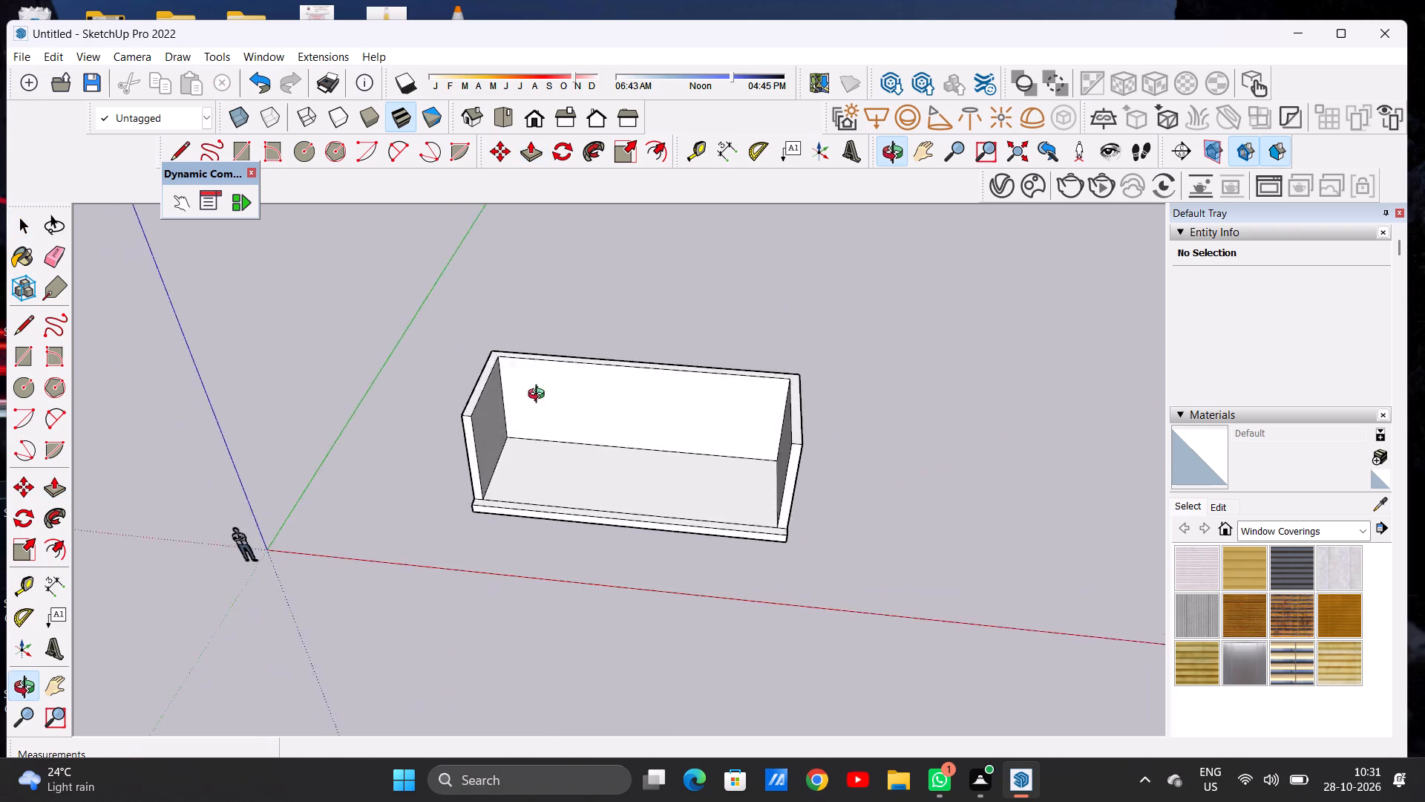
middle_click_drag(540, 396, 592, 428)
scroll(593, 442, "up", 7)
scroll(616, 471, "down", 6)
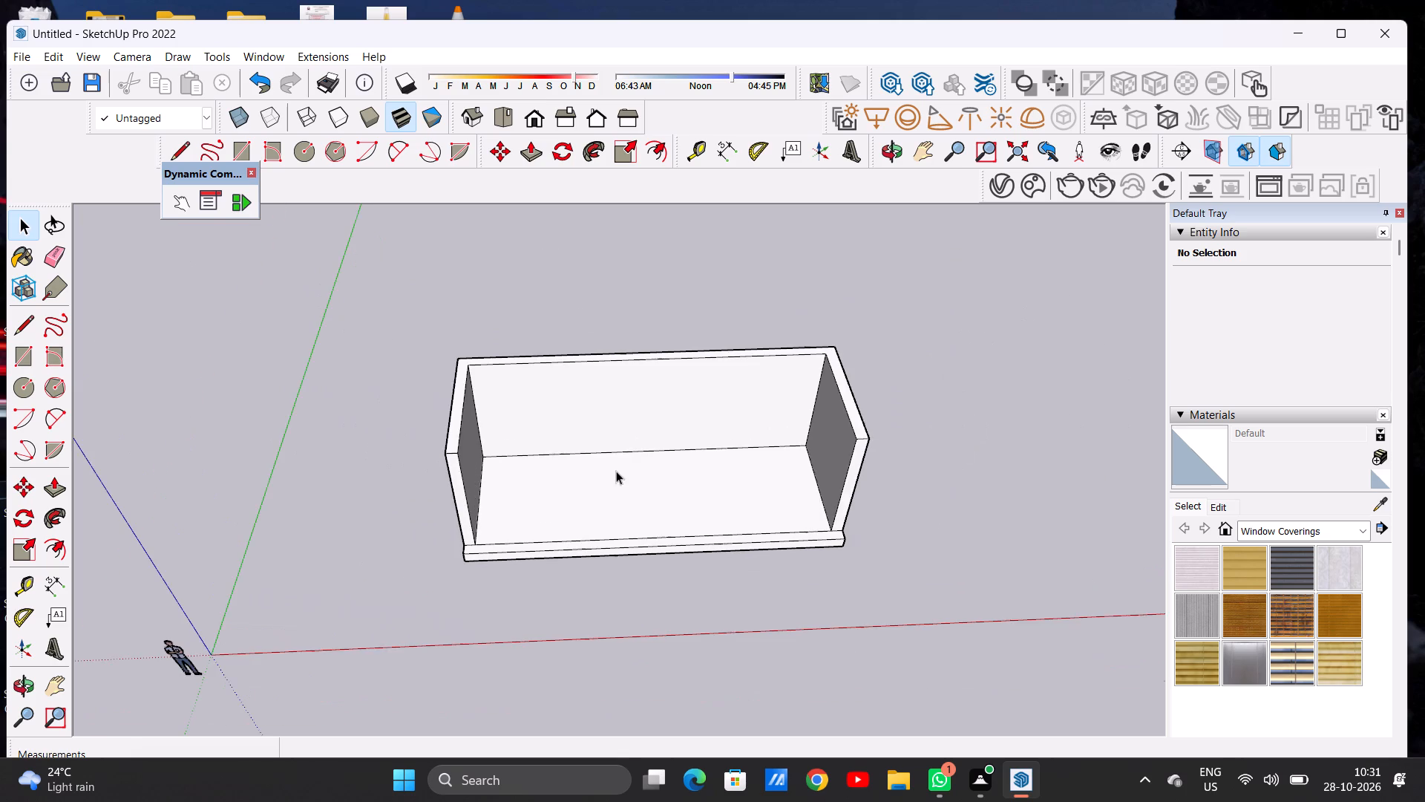
scroll(616, 471, "down", 1)
middle_click_drag(647, 495, 646, 345)
scroll(672, 414, "up", 2)
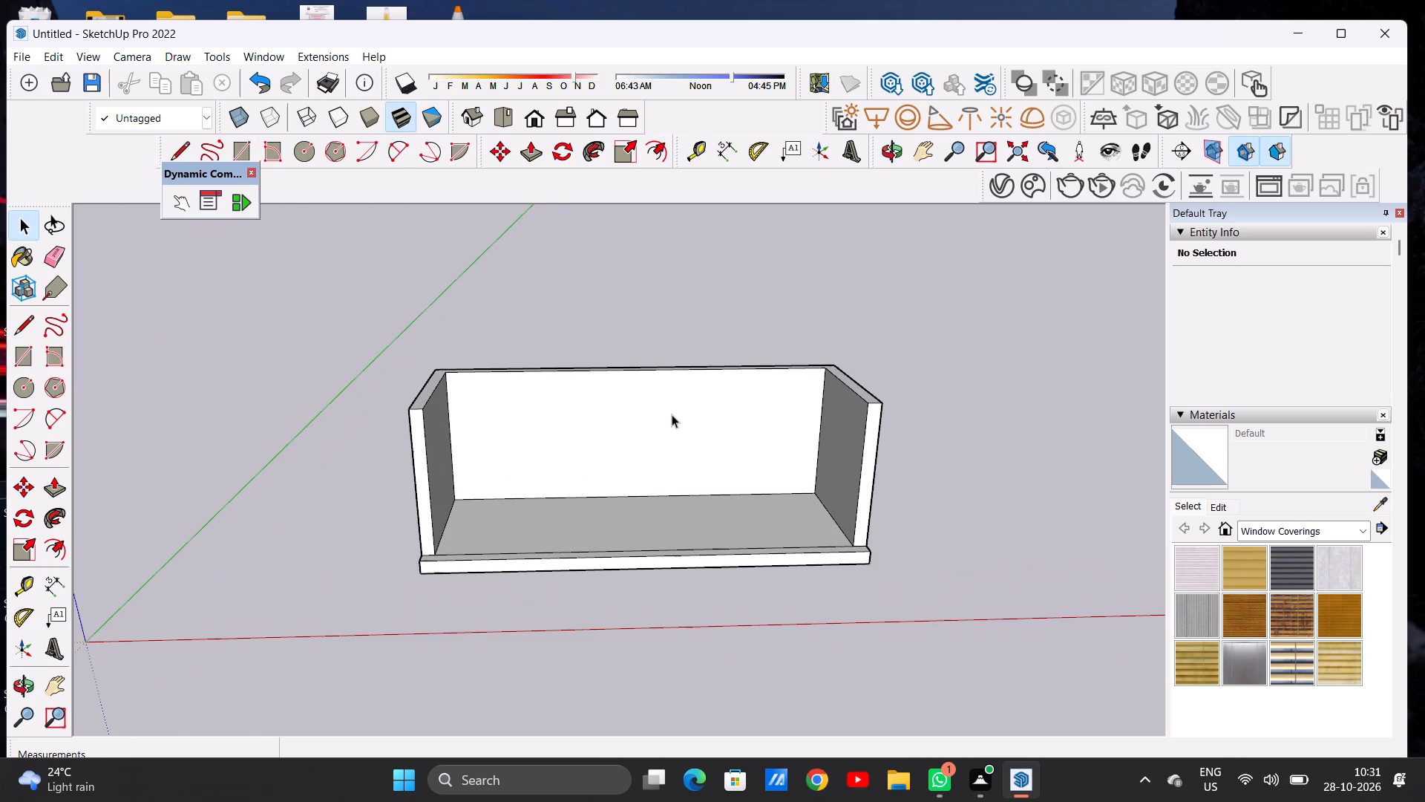
Draw a line about 13' 8 3/8" long across the floor near its middle, from the back wall to the front edge.
key("l")
scroll(652, 402, "down", 3)
middle_click_drag(675, 437, 675, 544)
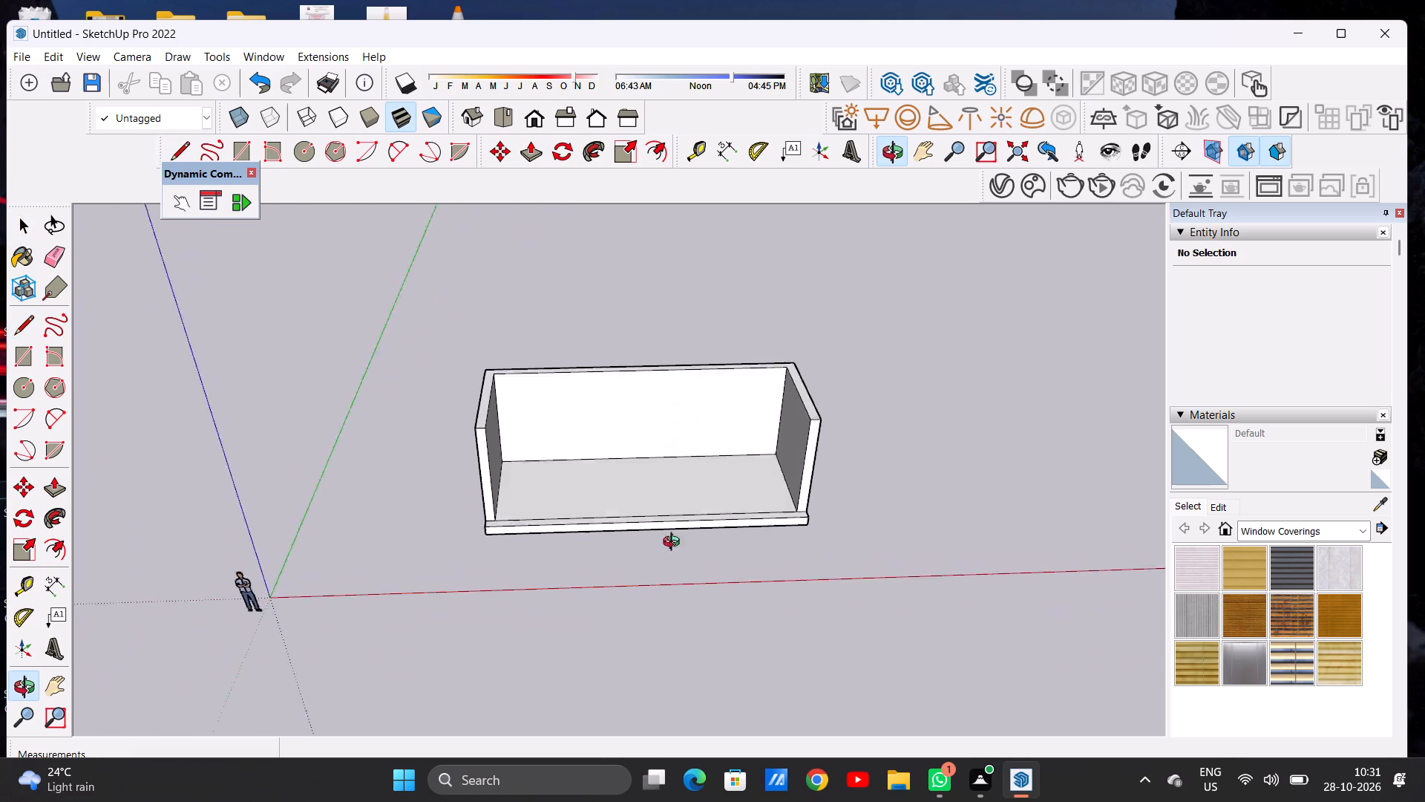
middle_click_drag(675, 544, 641, 625)
scroll(695, 487, "up", 6)
scroll(700, 483, "down", 1)
middle_click_drag(681, 484, 698, 552)
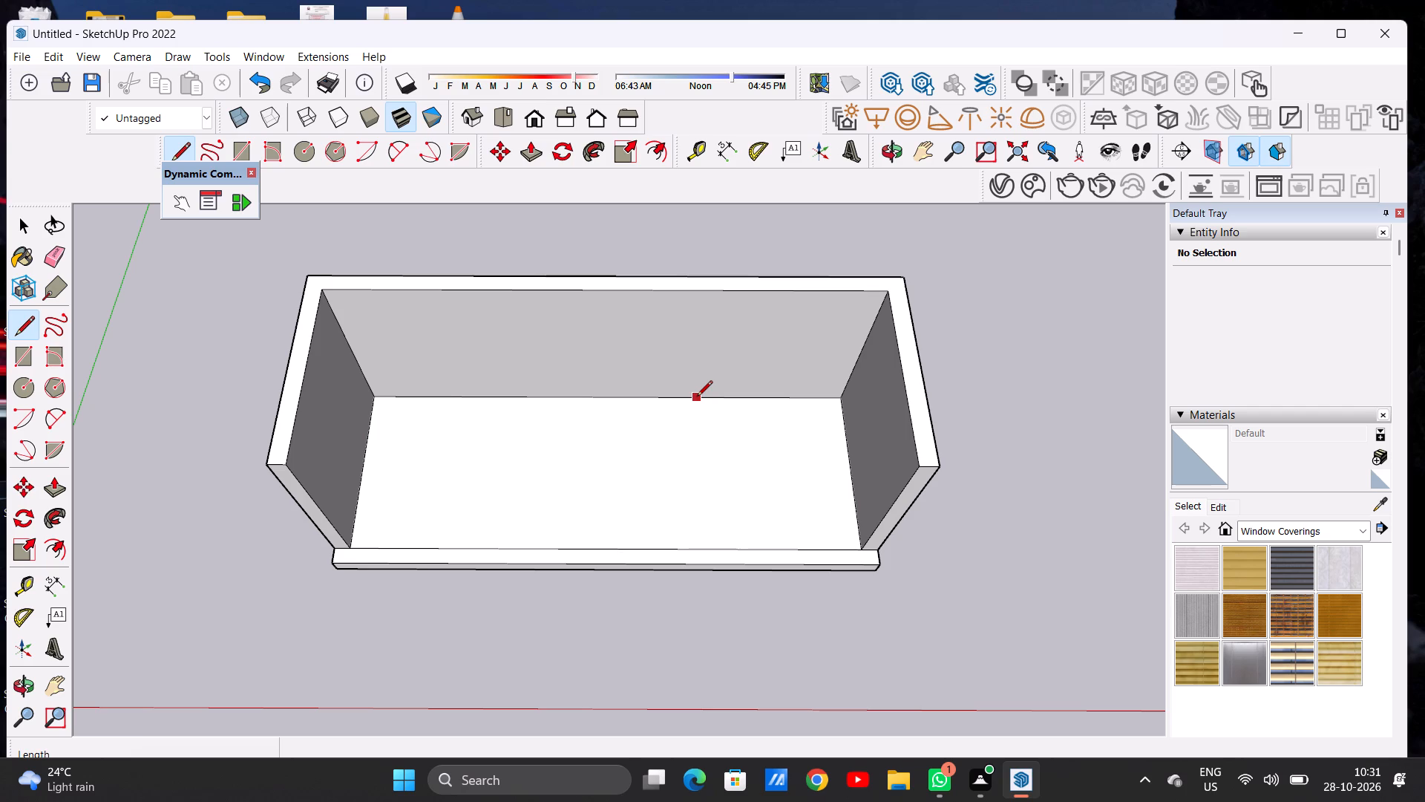
left_click(632, 393)
left_click(634, 544)
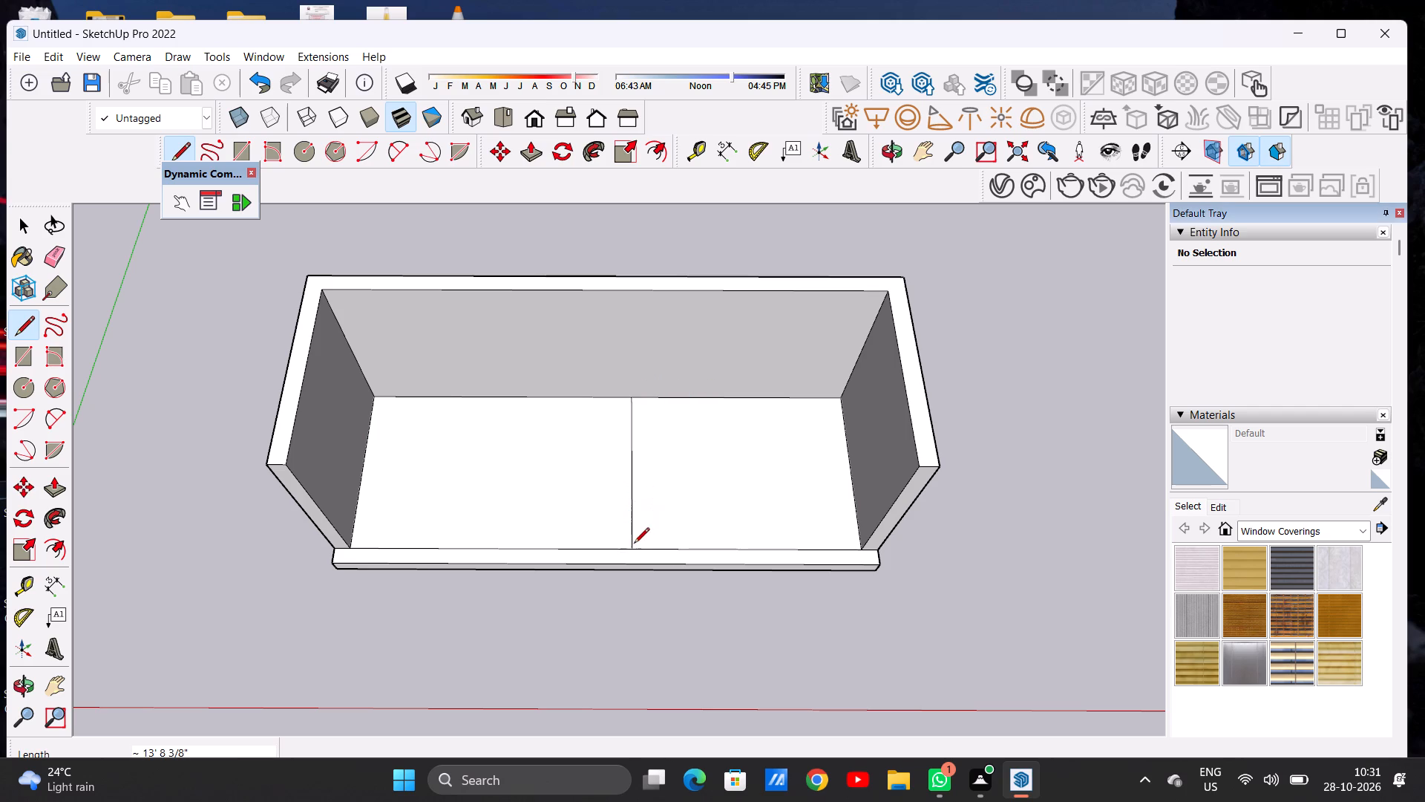
key("space")
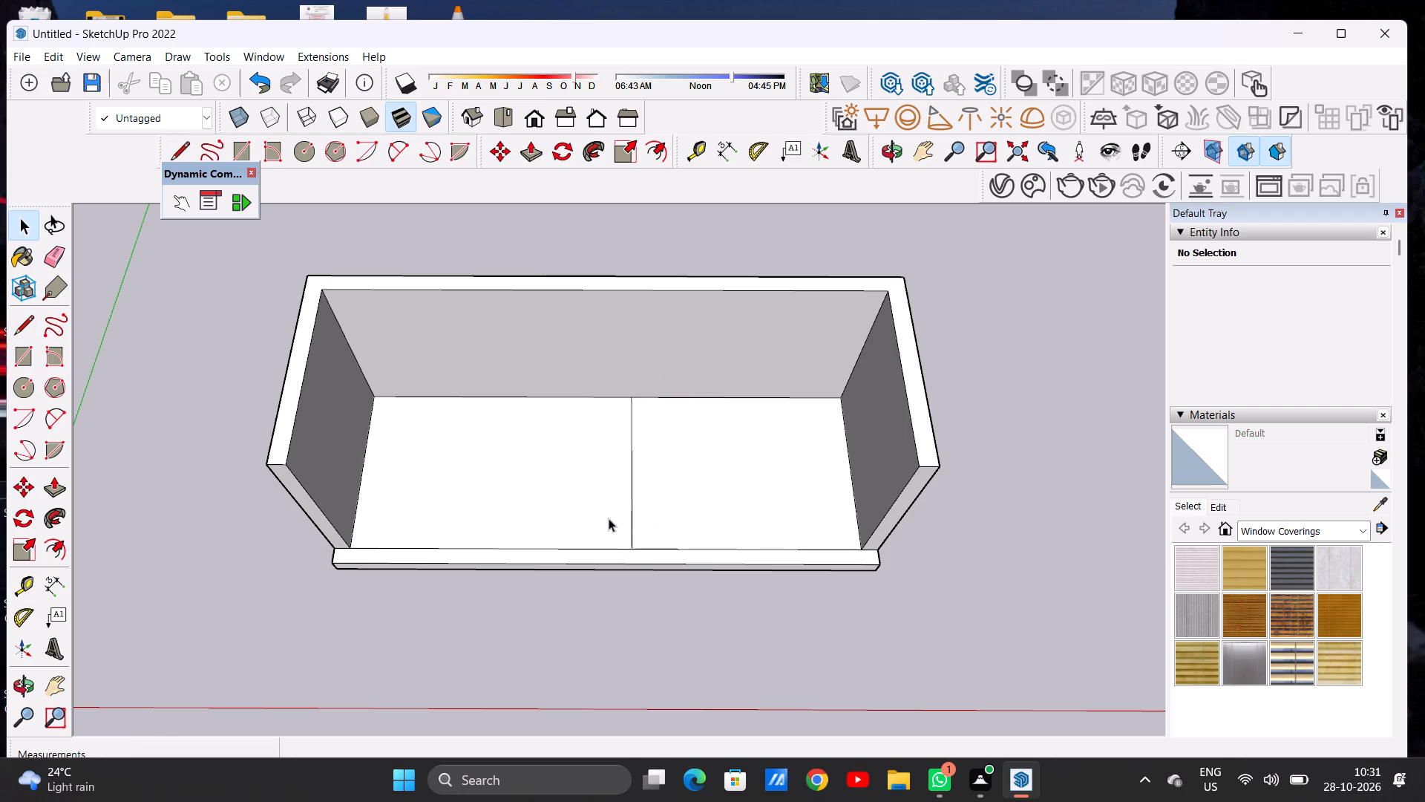
Draw a second, parallel floor line about 13' 8 3/8" long just left of the first, from back wall to front edge.
scroll(612, 518, "down", 1)
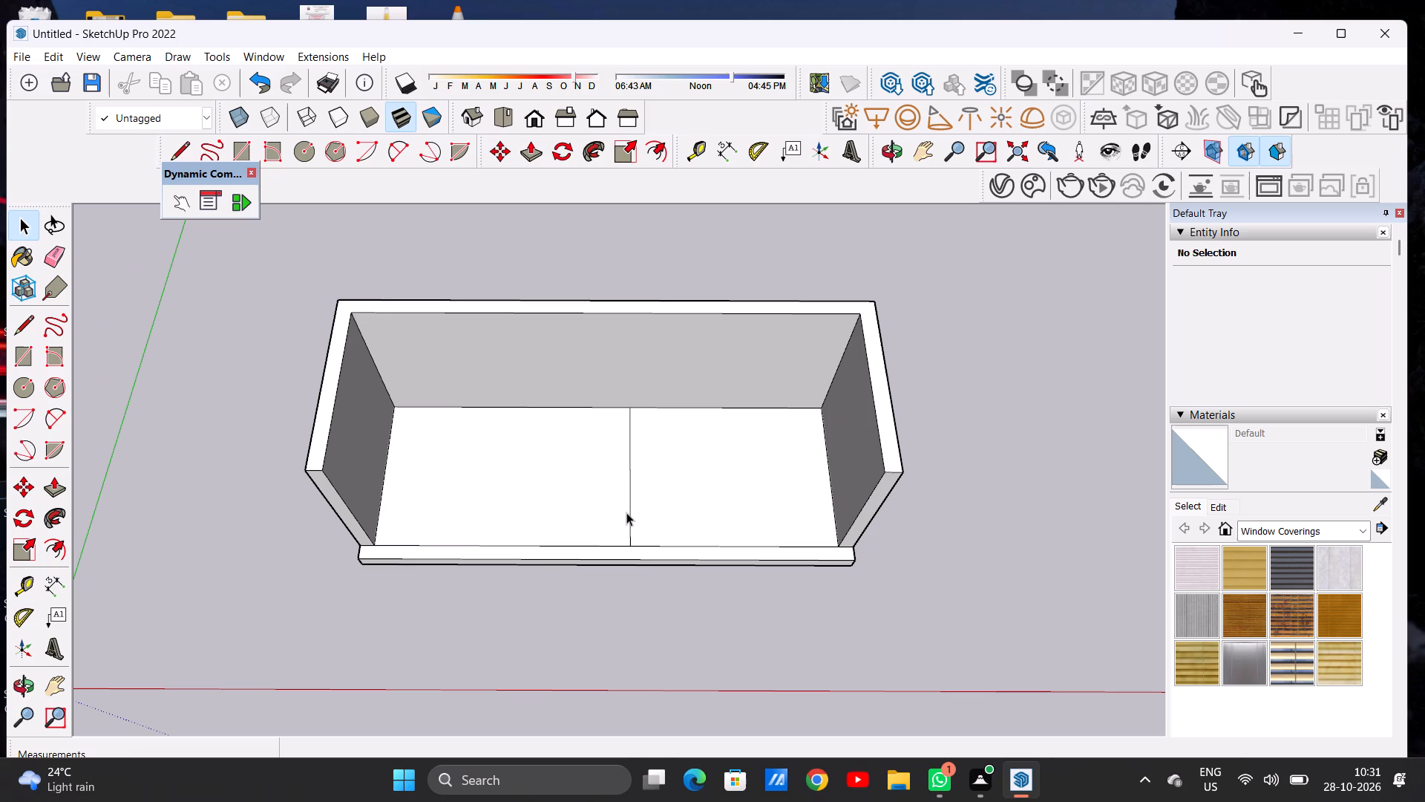
key("l")
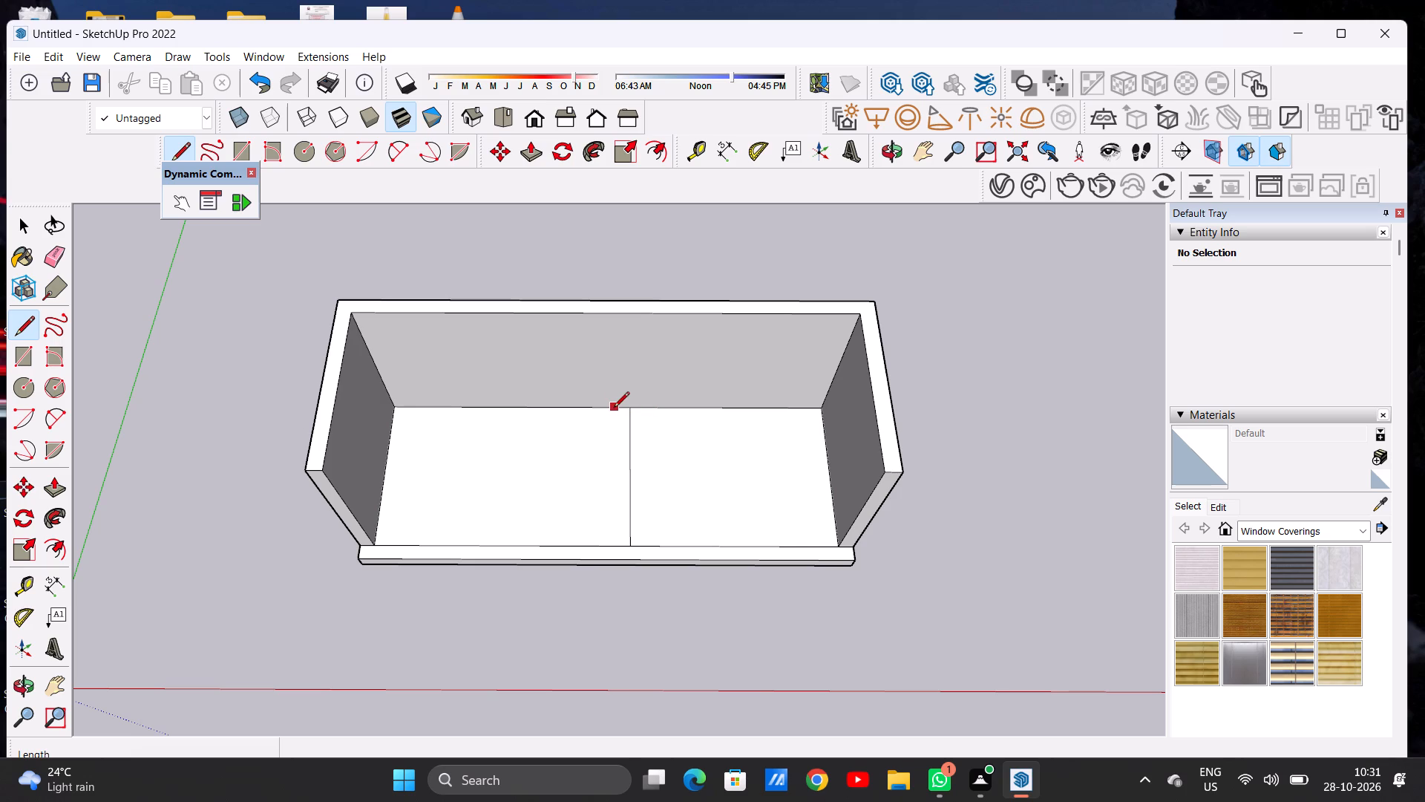
left_click(614, 408)
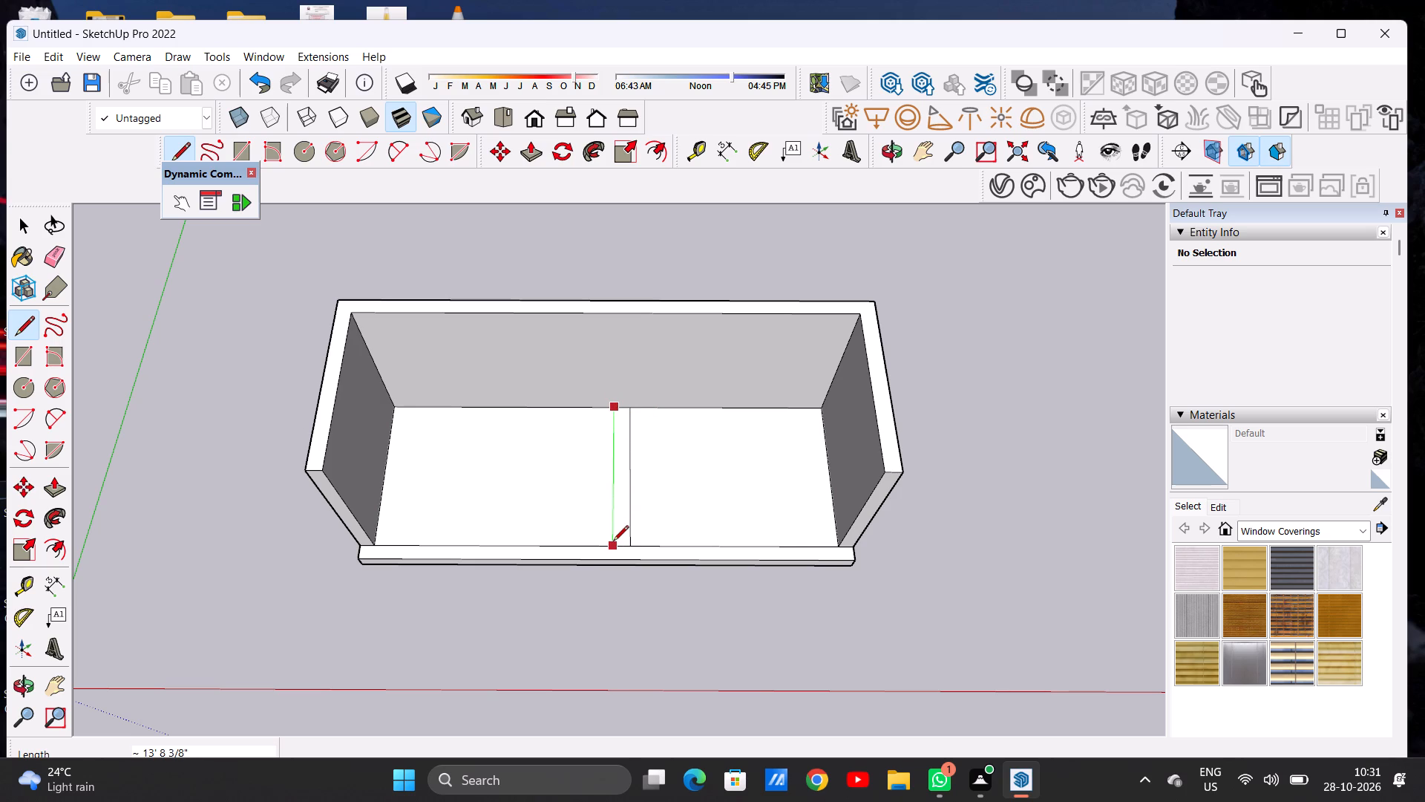
left_click(613, 542)
key("space")
Move the left floor line about 6 5/16" toward the right one to narrow the strip between them.
scroll(653, 515, "down", 7)
middle_click_drag(660, 528, 664, 454)
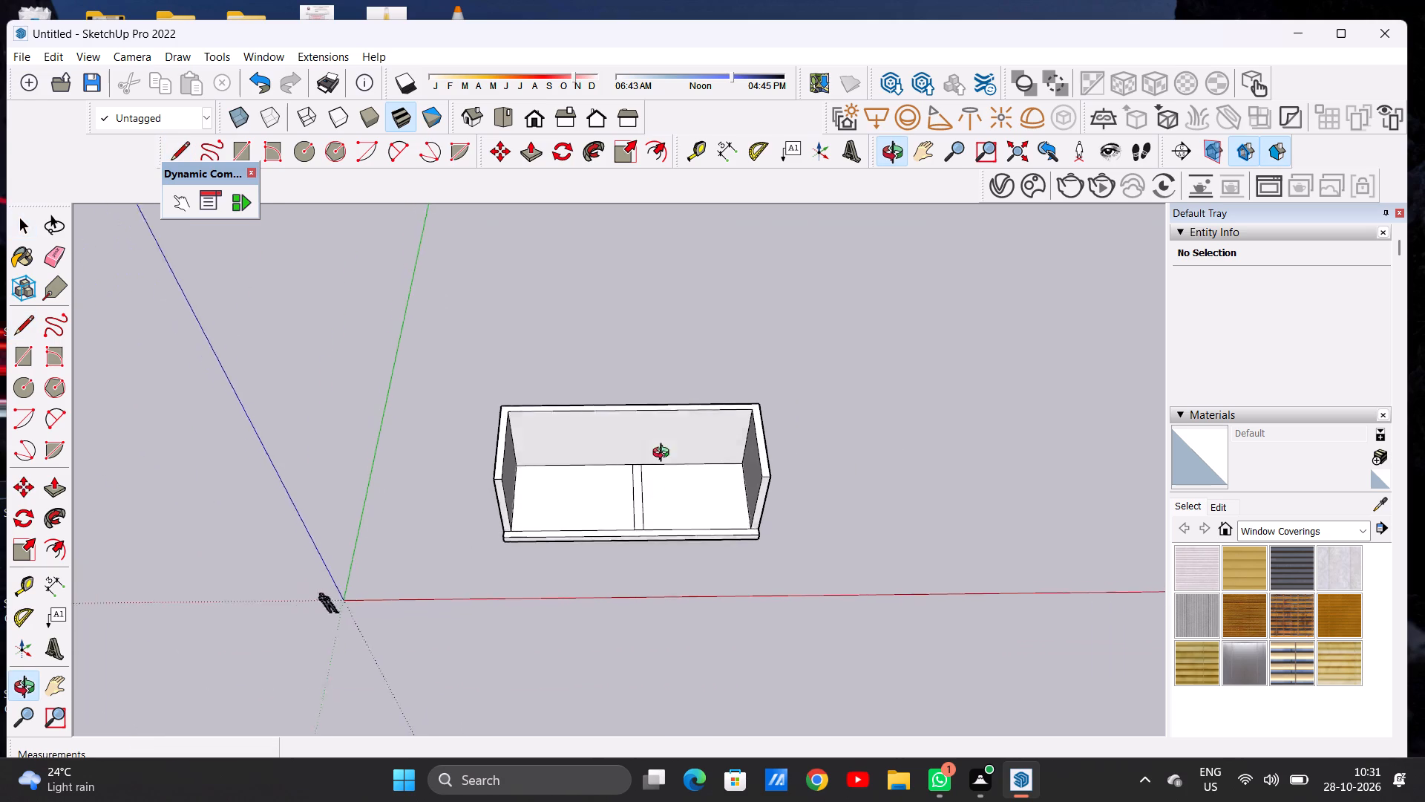
middle_click_drag(664, 454, 667, 405)
scroll(656, 477, "up", 1)
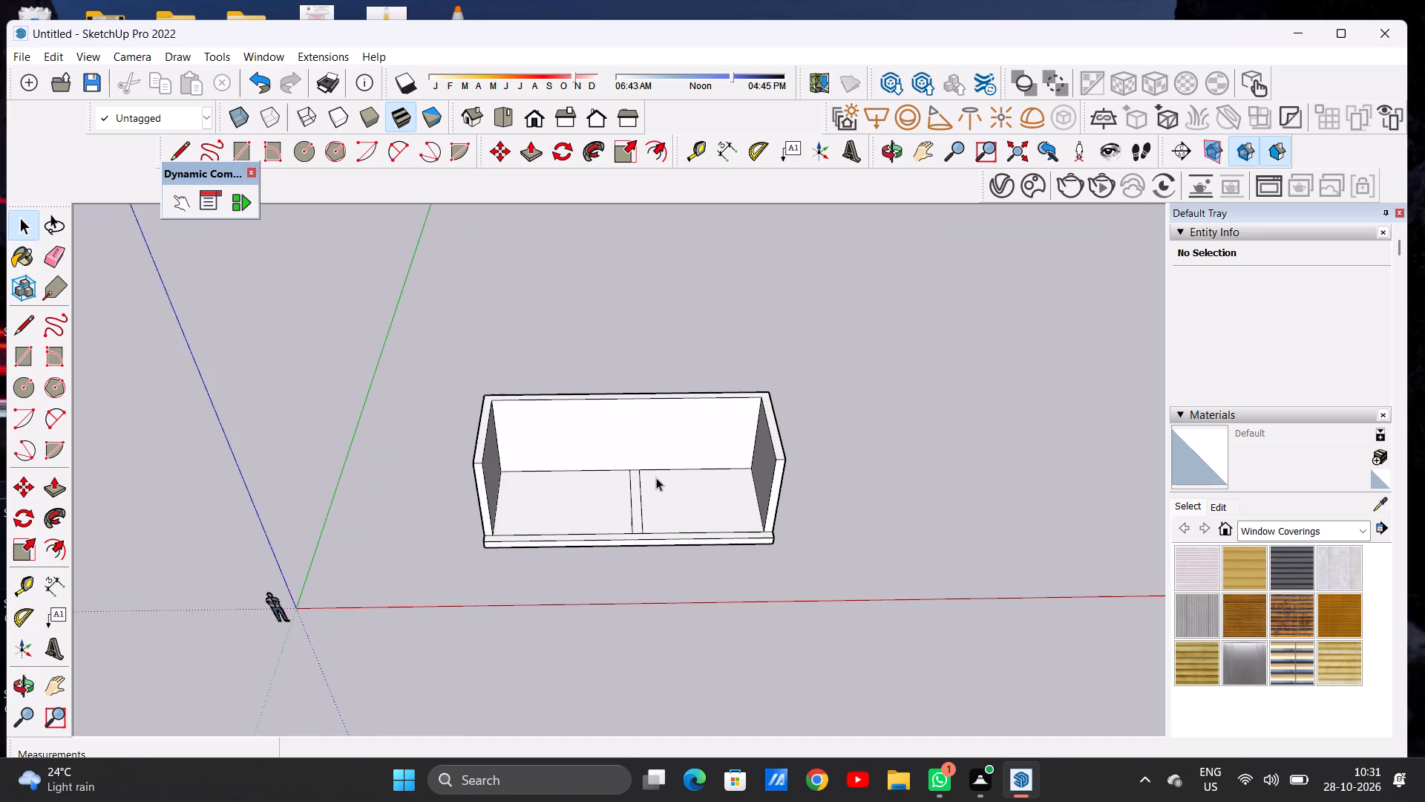
key("p")
scroll(640, 511, "up", 6)
key("space")
middle_click_drag(627, 433, 627, 487)
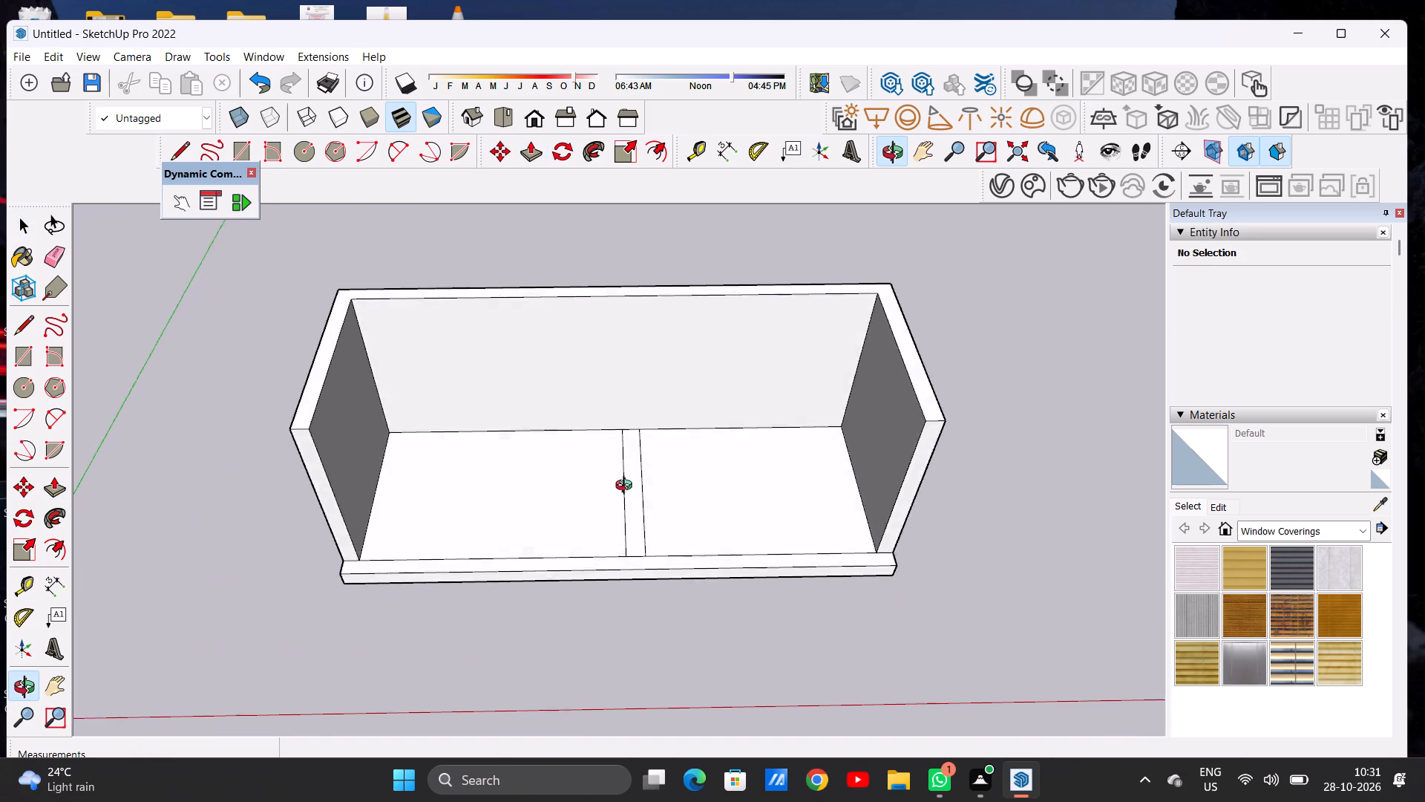
middle_click_drag(627, 487, 629, 619)
scroll(623, 575, "up", 6)
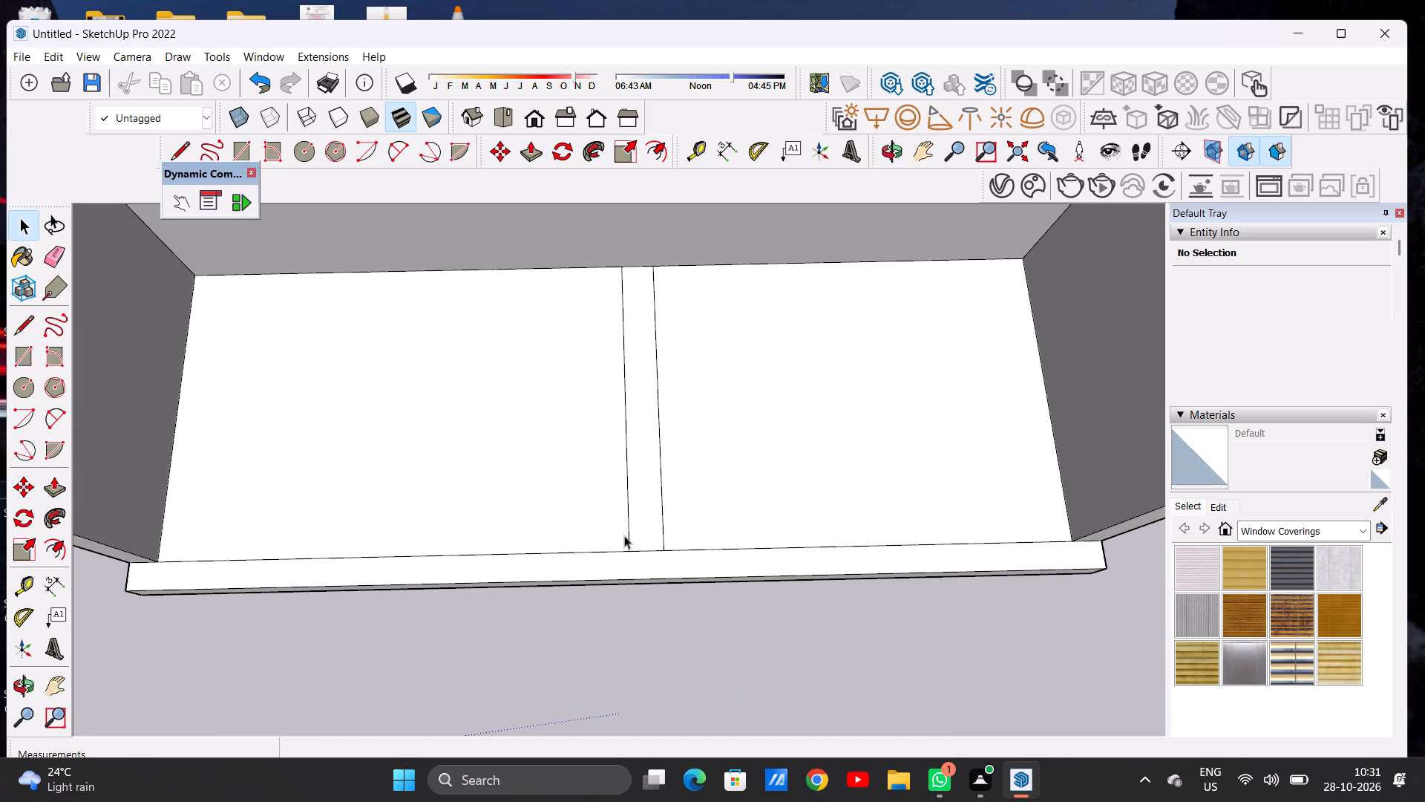
left_click(626, 527)
key("m")
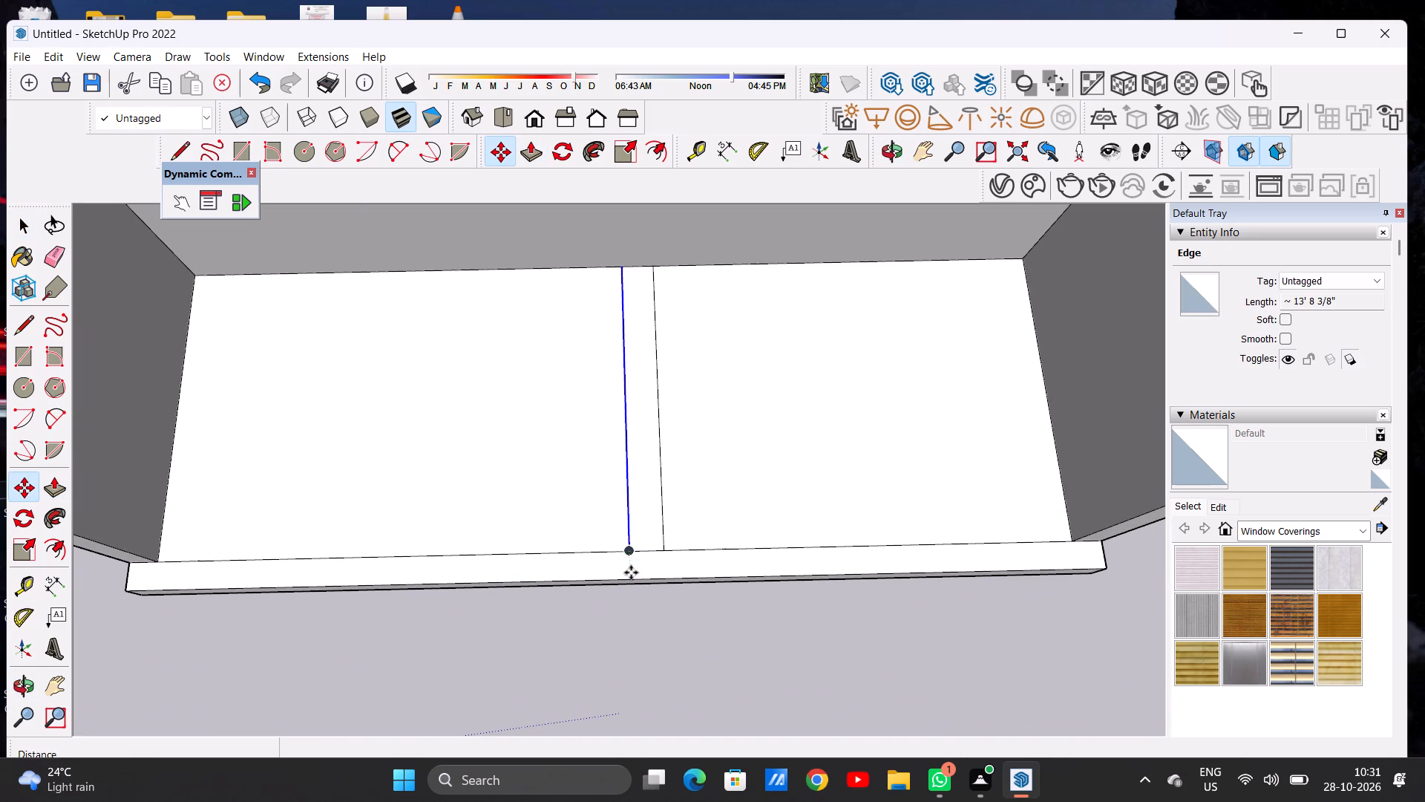
scroll(631, 573, "up", 7)
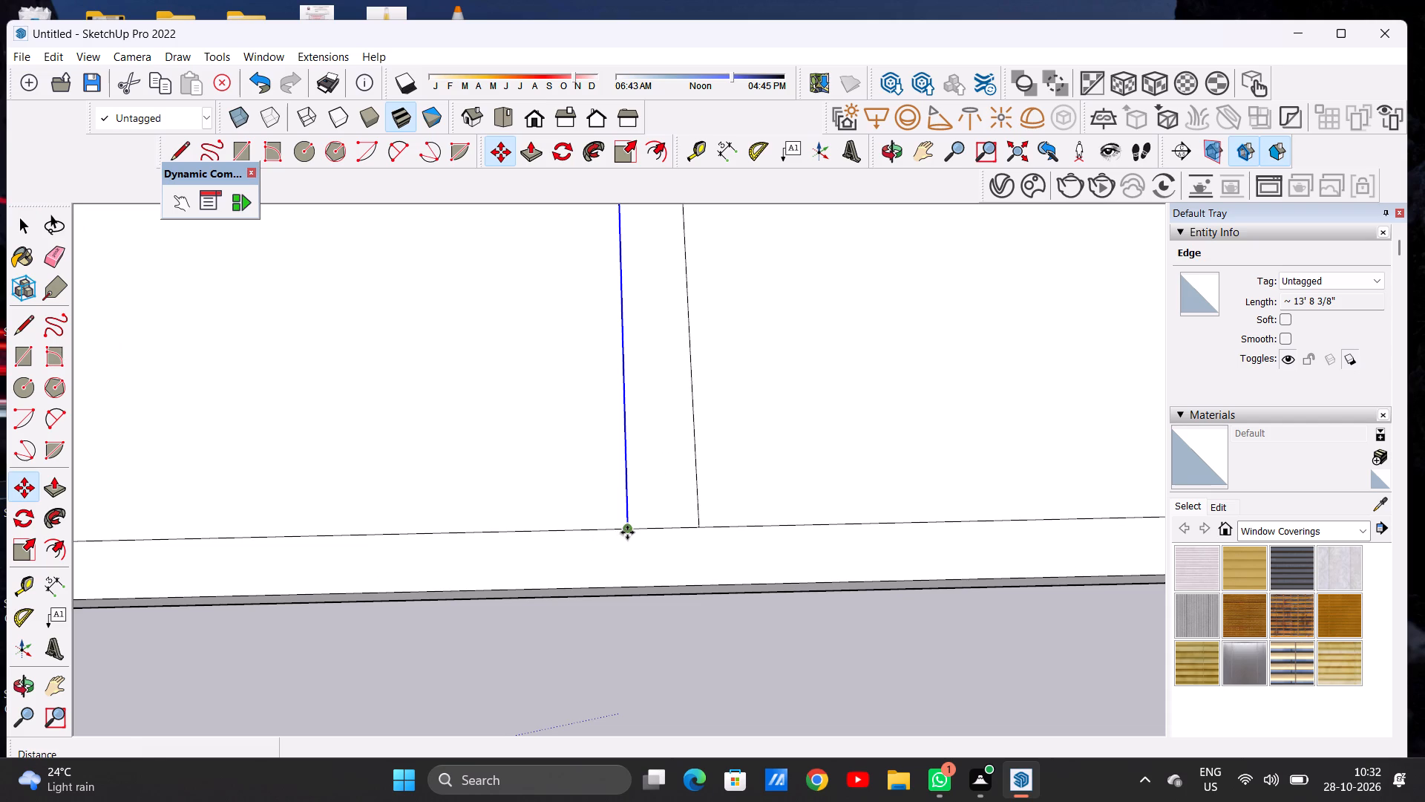
left_click(627, 532)
left_click(653, 532)
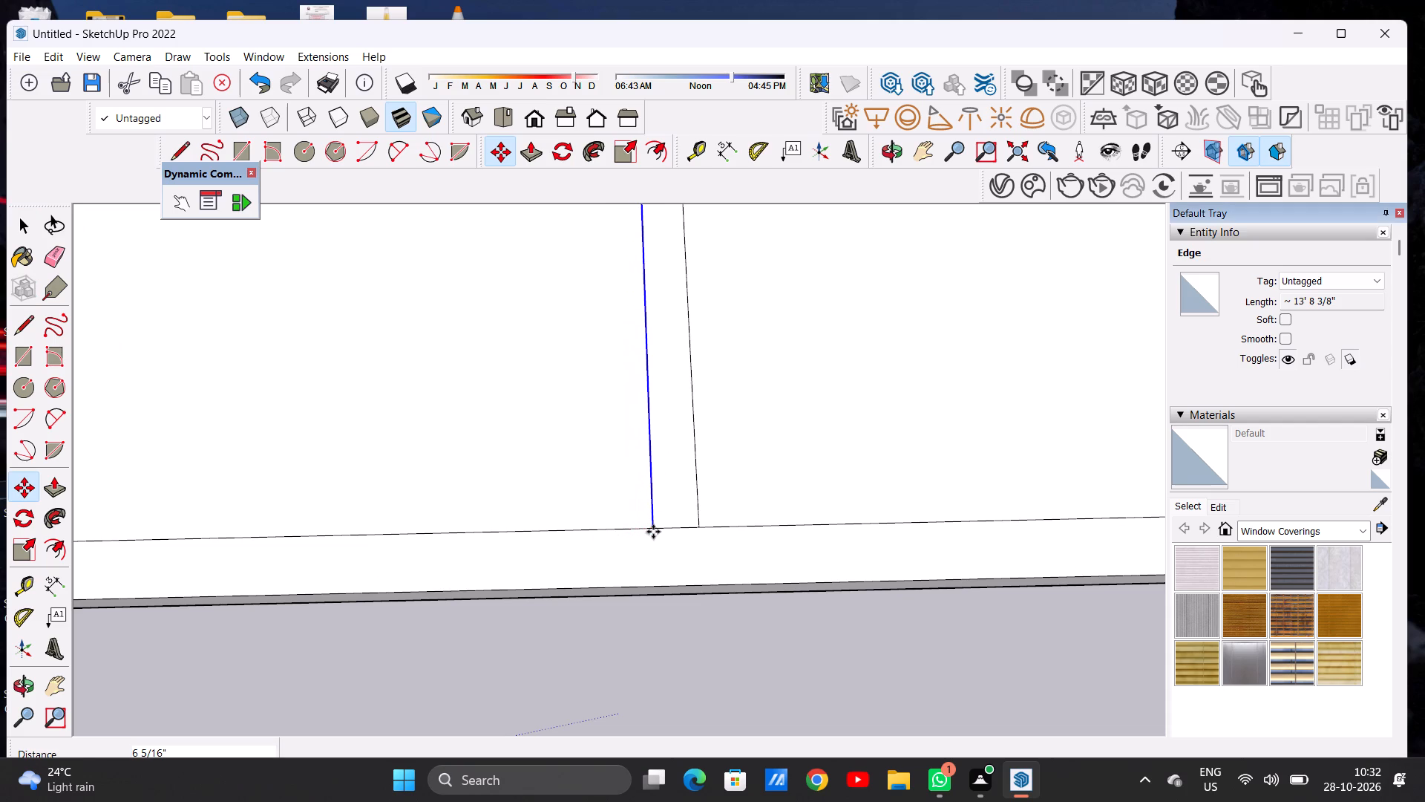
key("space")
scroll(629, 516, "down", 15)
left_click(676, 554)
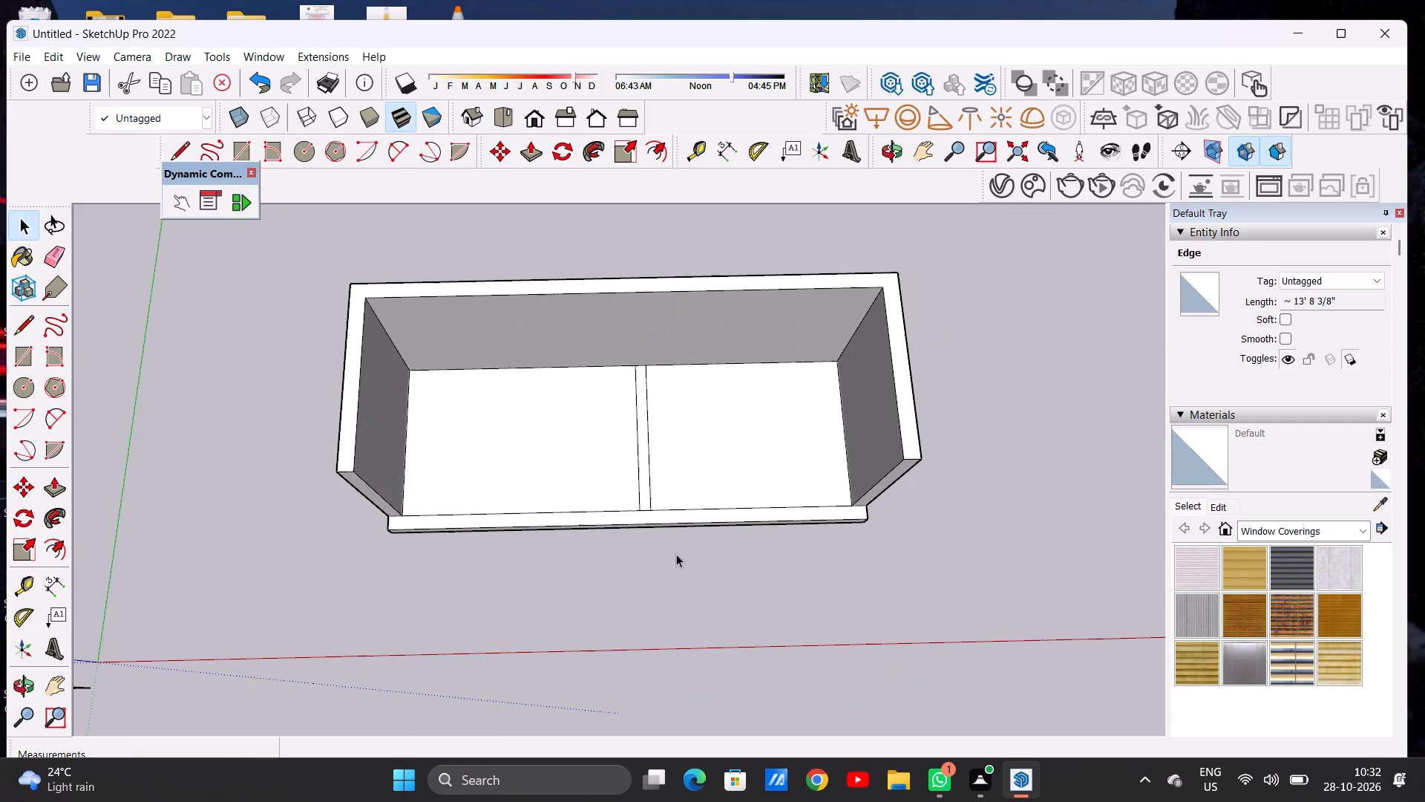
Push/Pull the narrow floor strip up about 14' 1/2", level with the side walls, to form a partition wall.
scroll(656, 569, "down", 2)
middle_click_drag(658, 572, 649, 472)
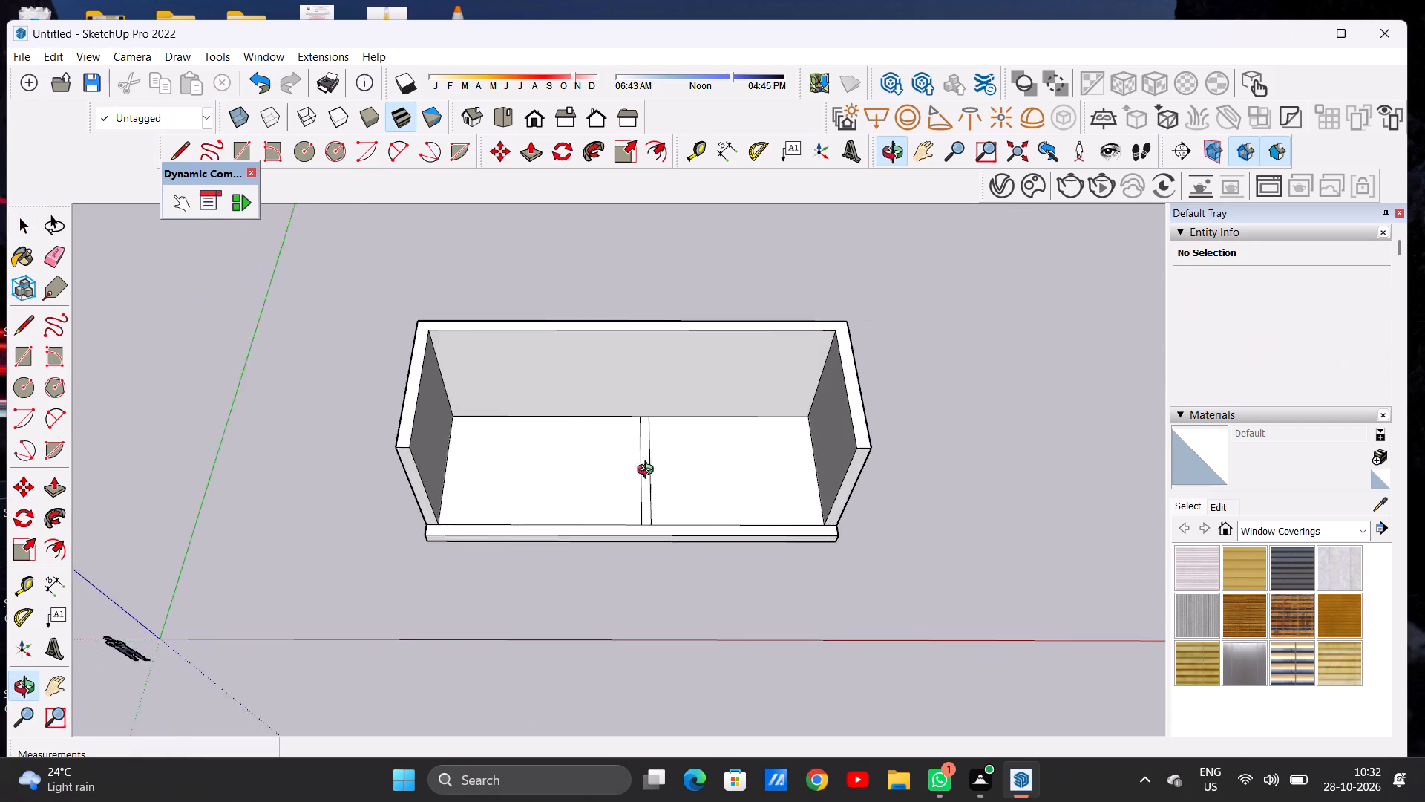
middle_click_drag(649, 472, 648, 454)
scroll(648, 454, "up", 2)
scroll(648, 454, "down", 1)
scroll(648, 454, "up", 1)
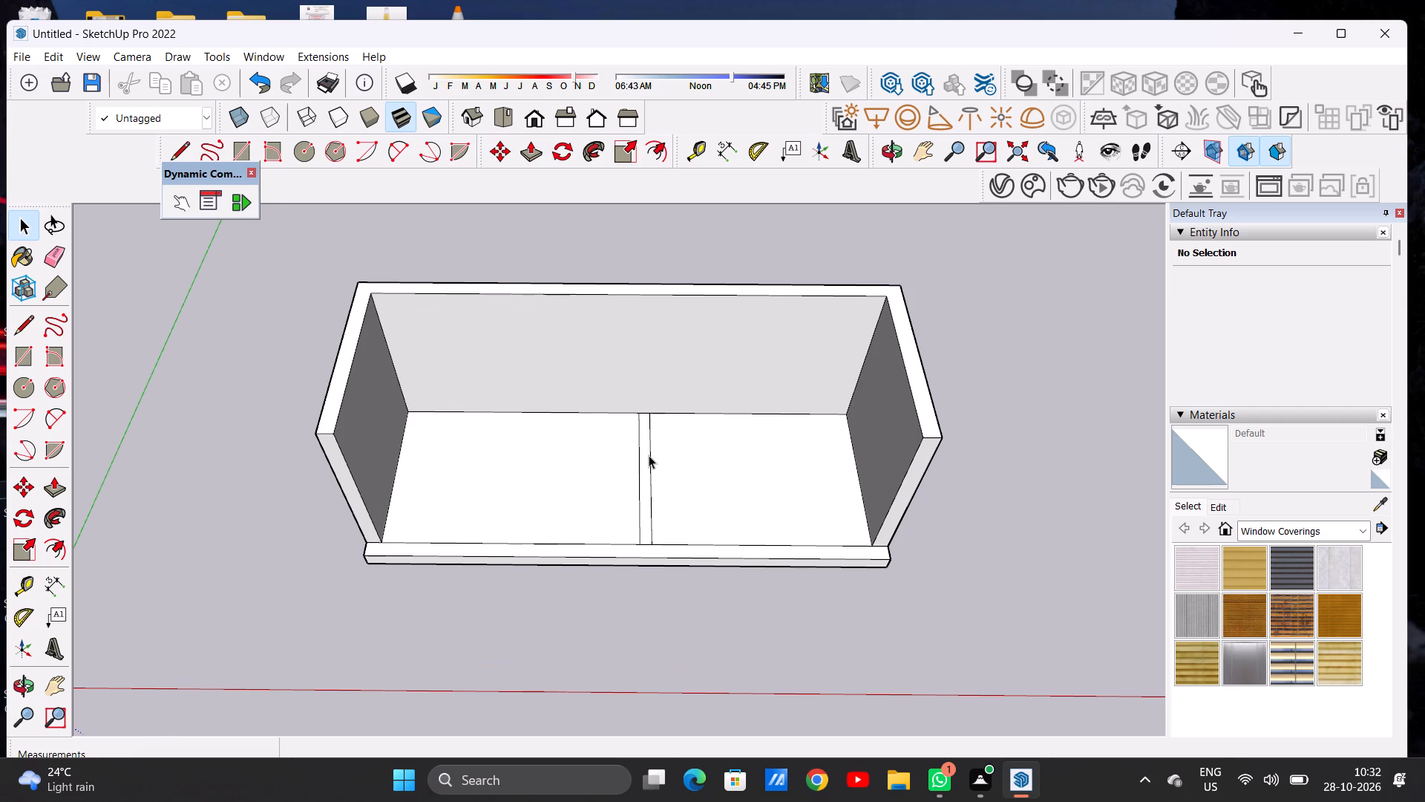
key("p")
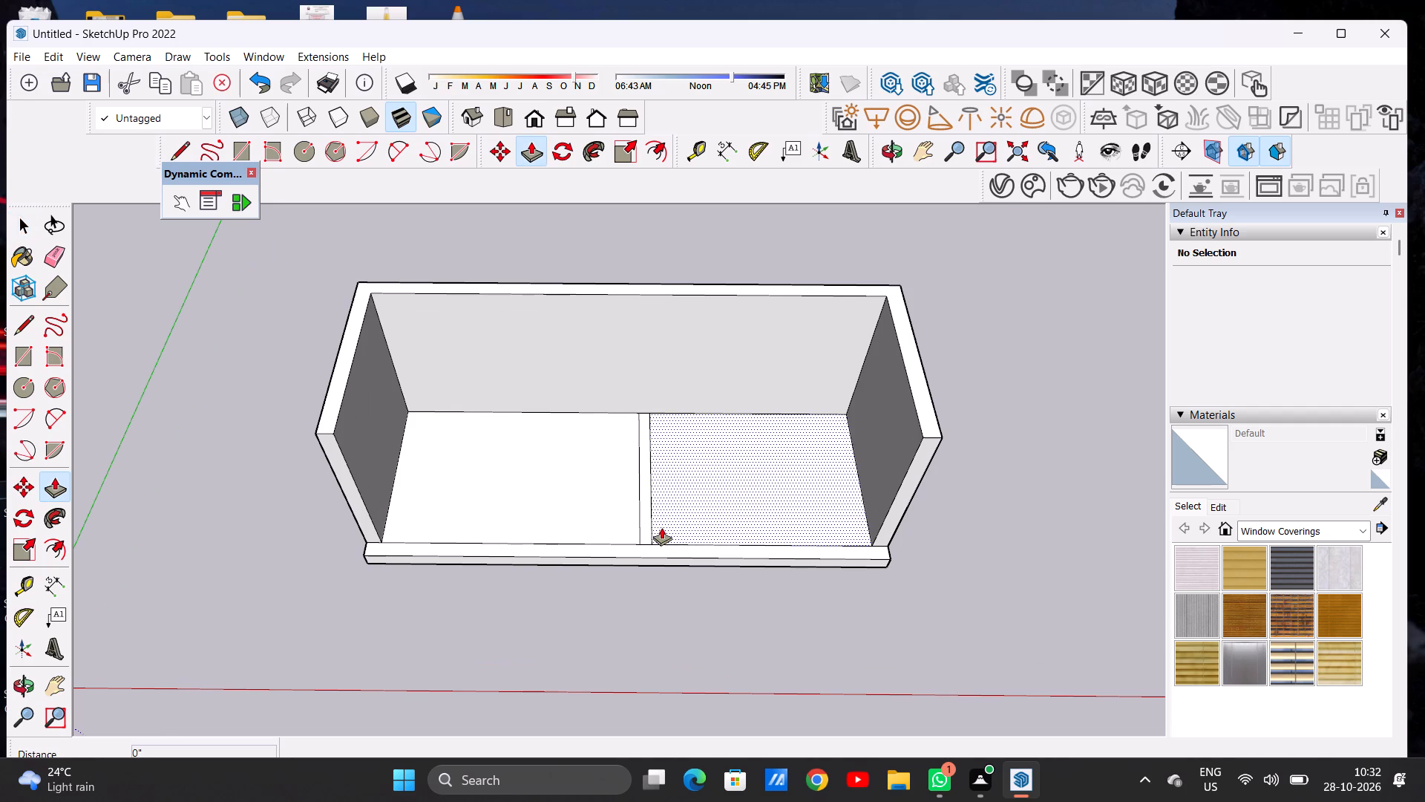
scroll(652, 527, "up", 8)
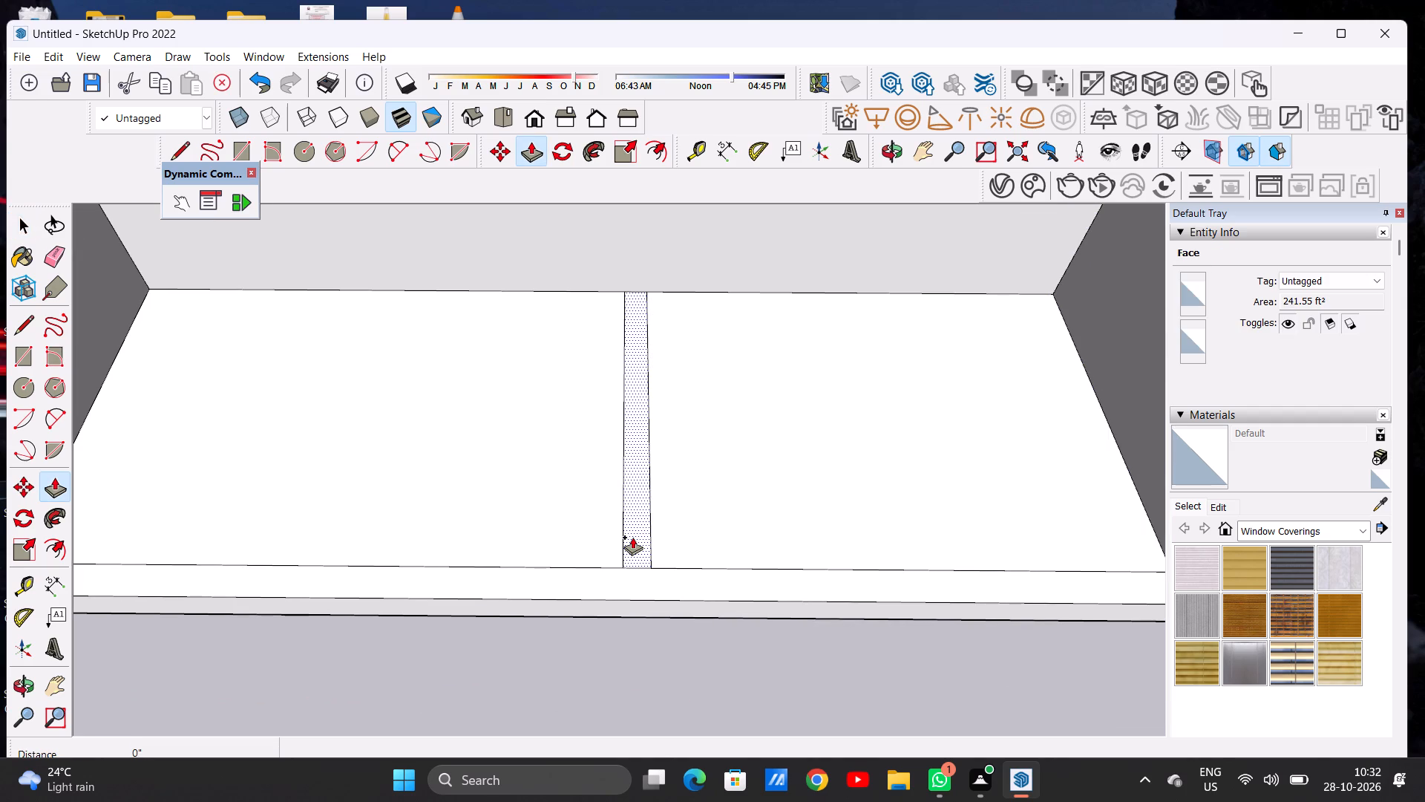
left_click(632, 537)
scroll(641, 506, "down", 6)
scroll(641, 506, "up", 1)
scroll(641, 506, "down", 7)
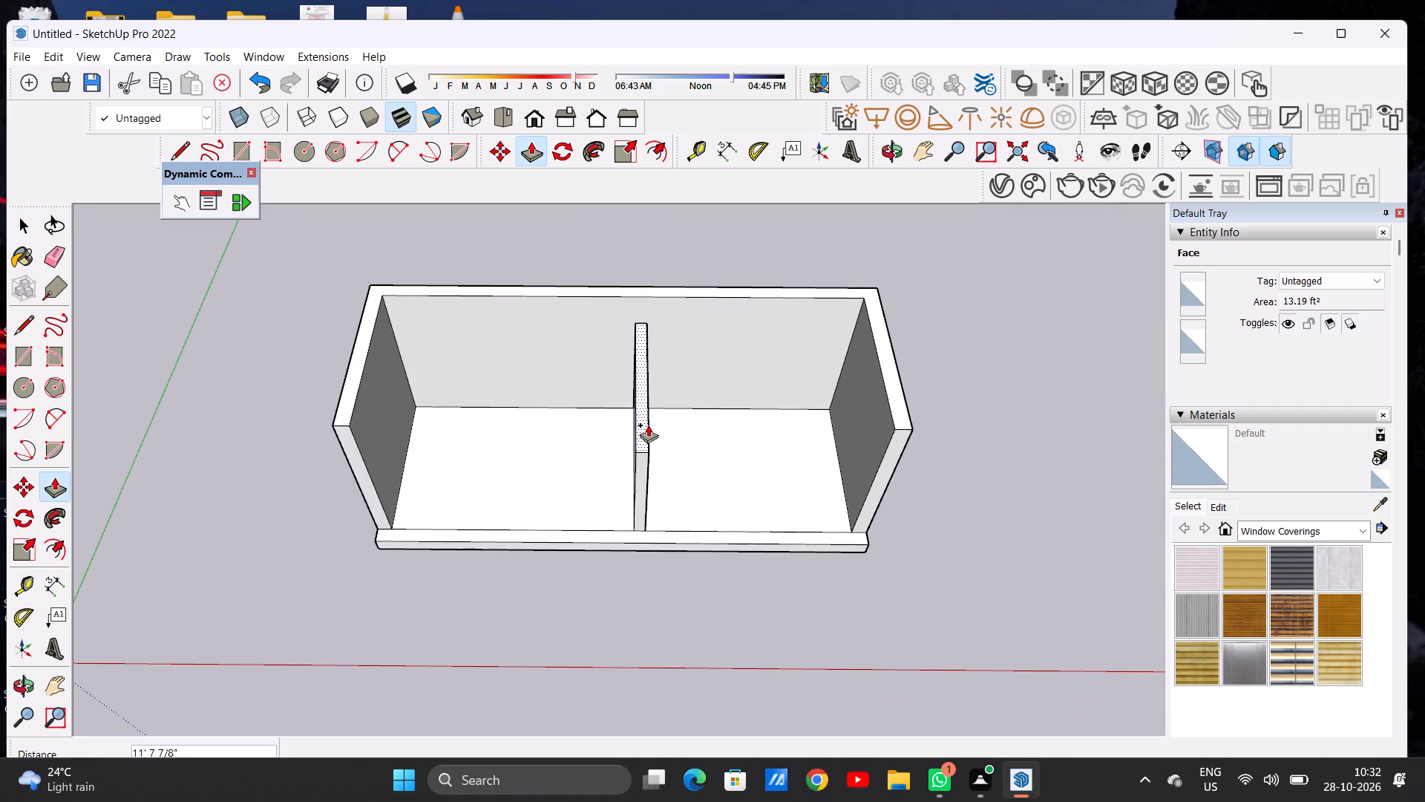
scroll(651, 409, "up", 4)
scroll(654, 409, "down", 9)
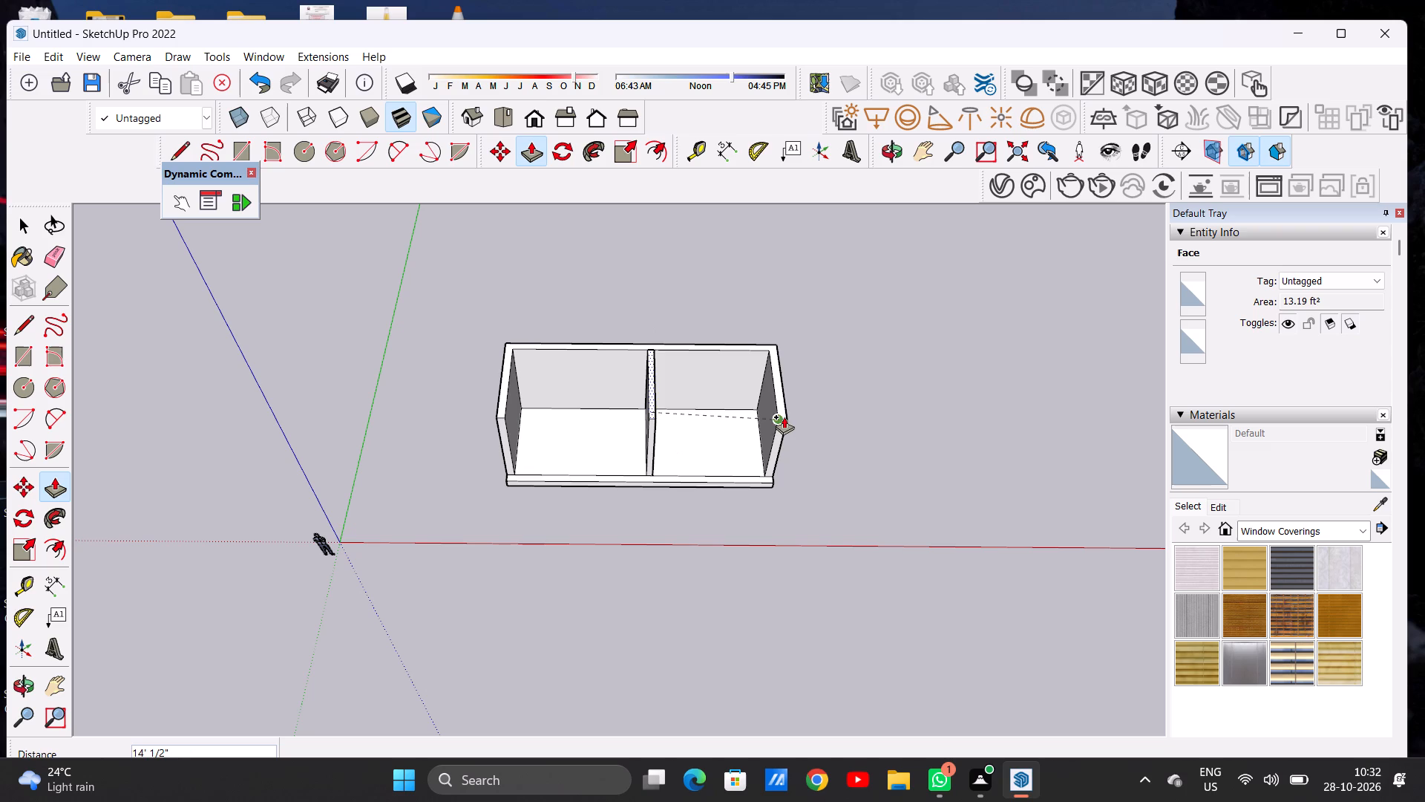
left_click(792, 420)
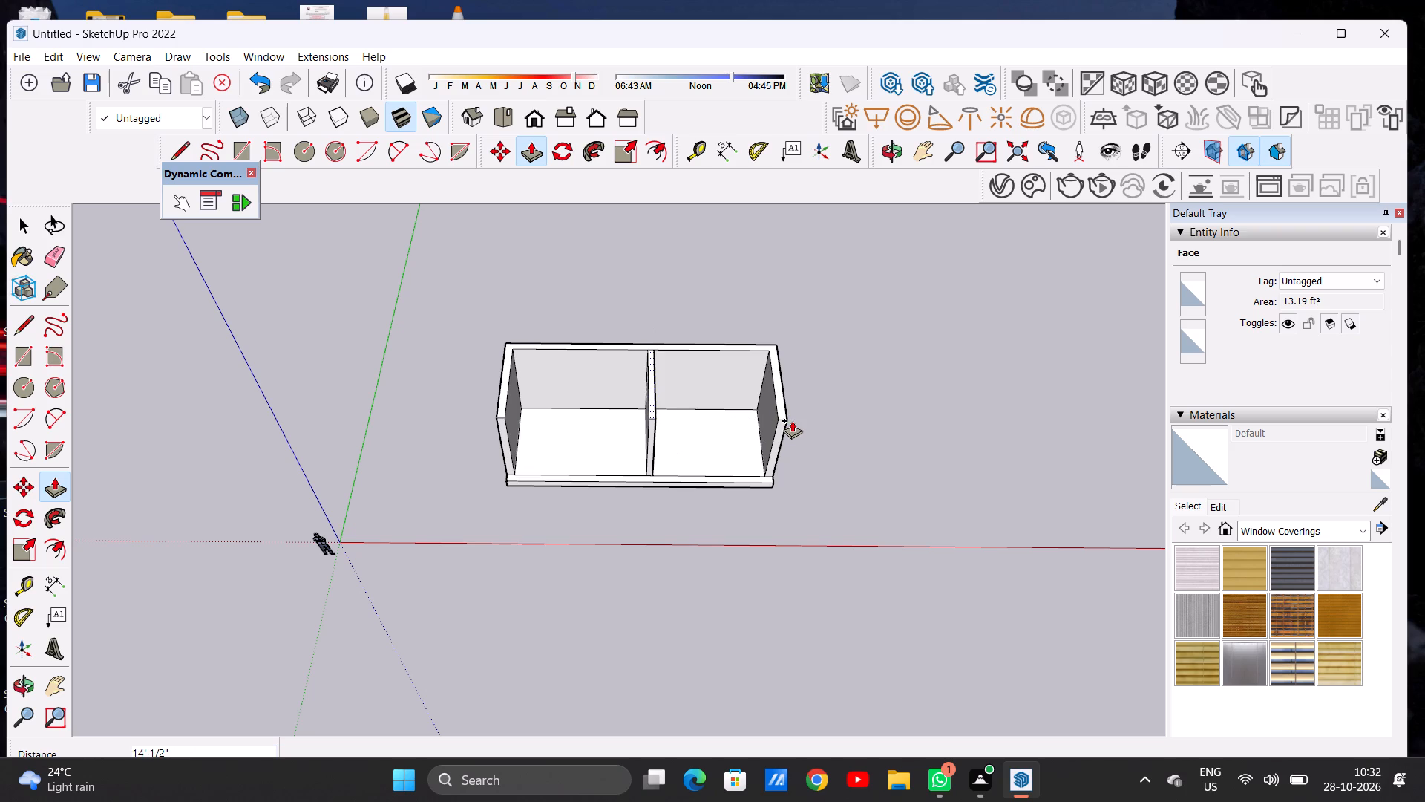
key("space")
Examine the partitioned room from the front and from above.
scroll(661, 363, "up", 3)
scroll(661, 363, "down", 1)
scroll(661, 363, "up", 15)
middle_click_drag(635, 393, 651, 336)
scroll(613, 469, "down", 9)
scroll(676, 442, "down", 1)
scroll(677, 440, "up", 1)
scroll(678, 436, "down", 9)
scroll(666, 477, "up", 3)
scroll(665, 479, "down", 1)
scroll(665, 481, "up", 1)
scroll(665, 482, "down", 1)
scroll(665, 482, "up", 2)
middle_click_drag(652, 492, 631, 365)
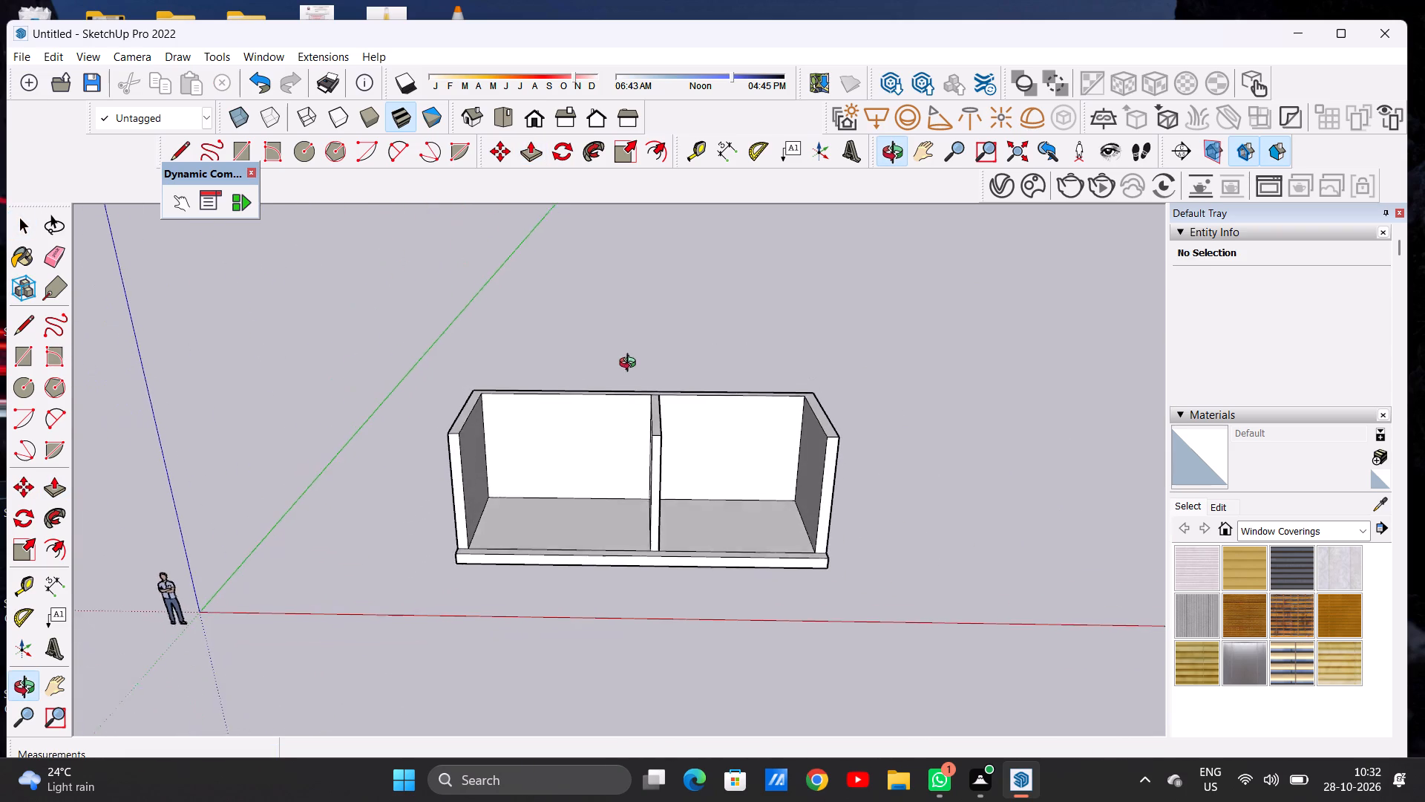
middle_click_drag(631, 365, 626, 346)
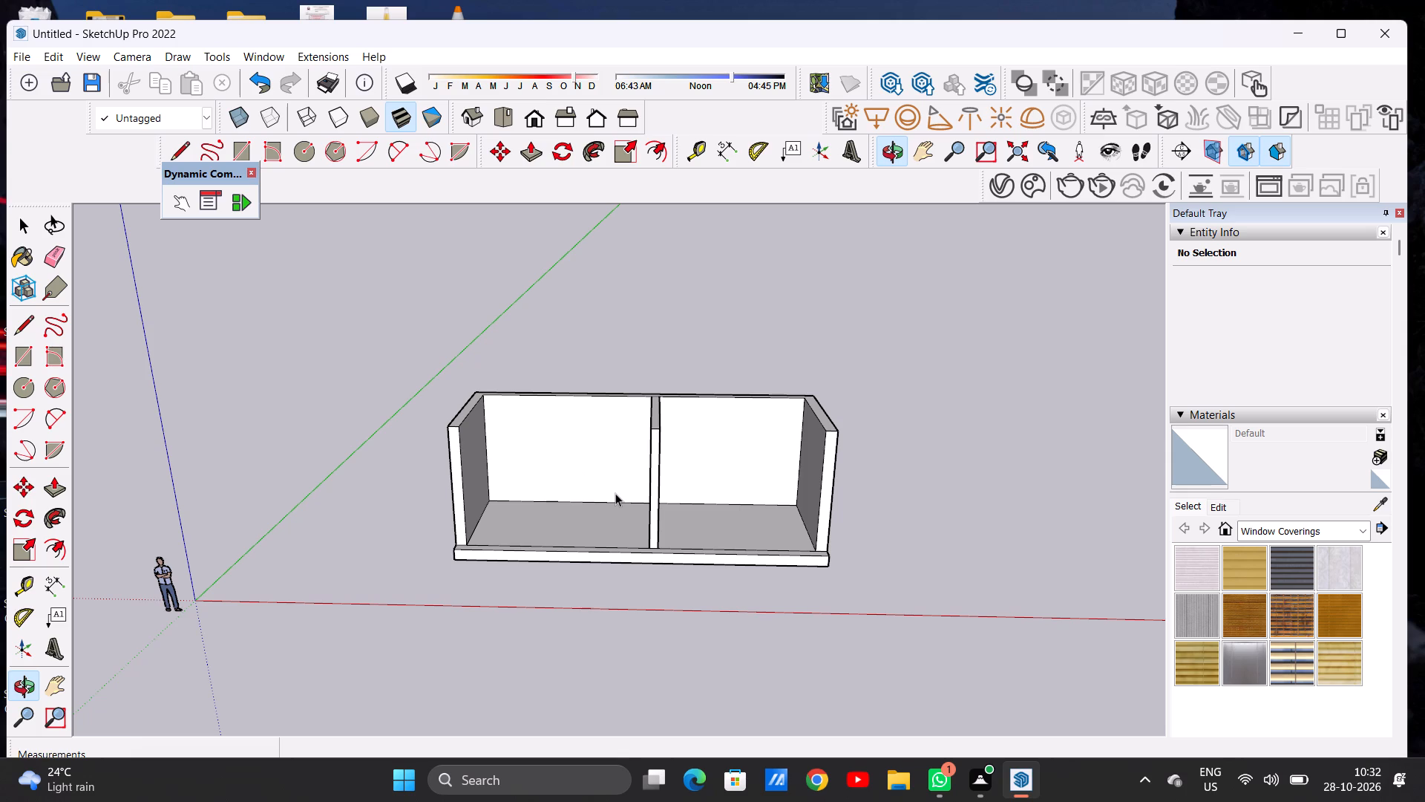
scroll(594, 466, "down", 16)
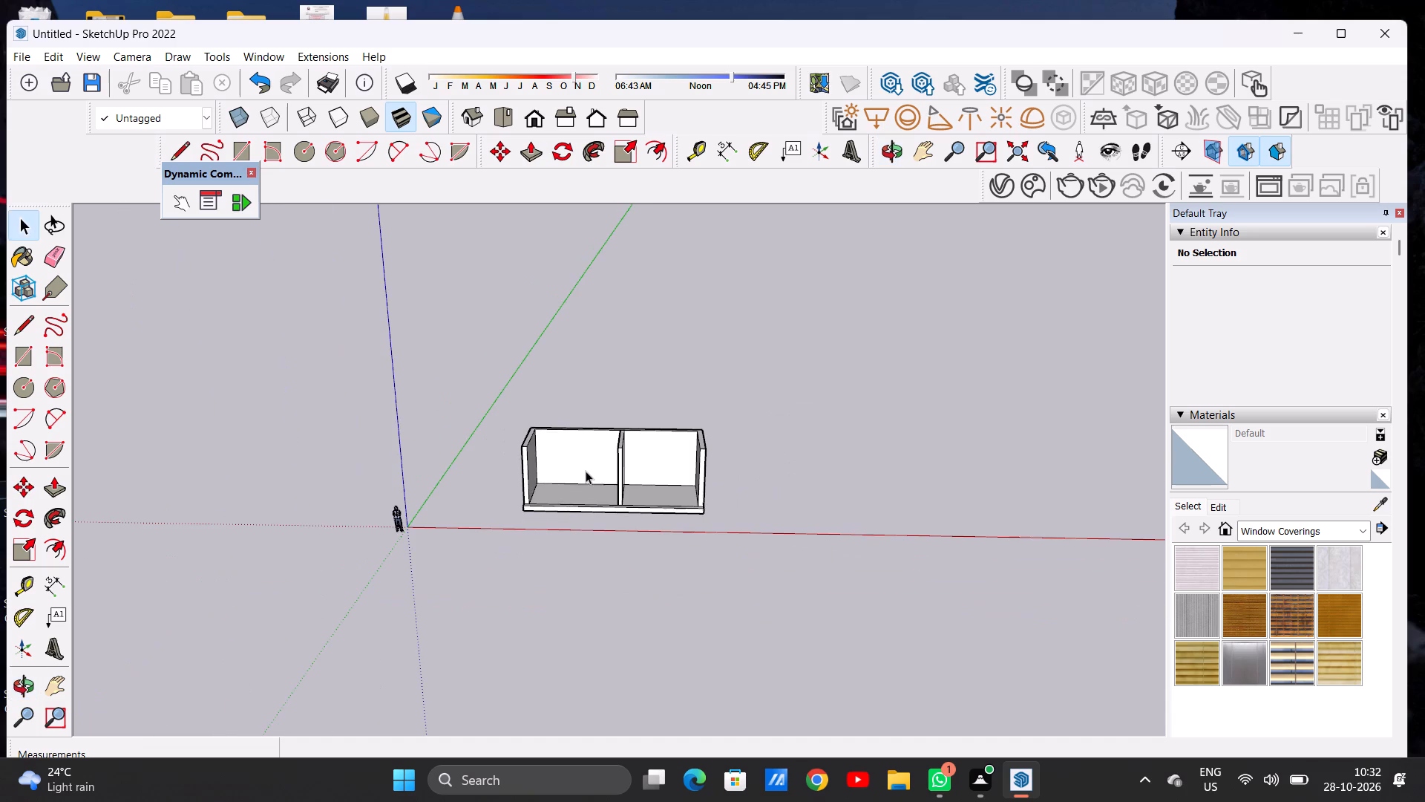
scroll(623, 484, "up", 7)
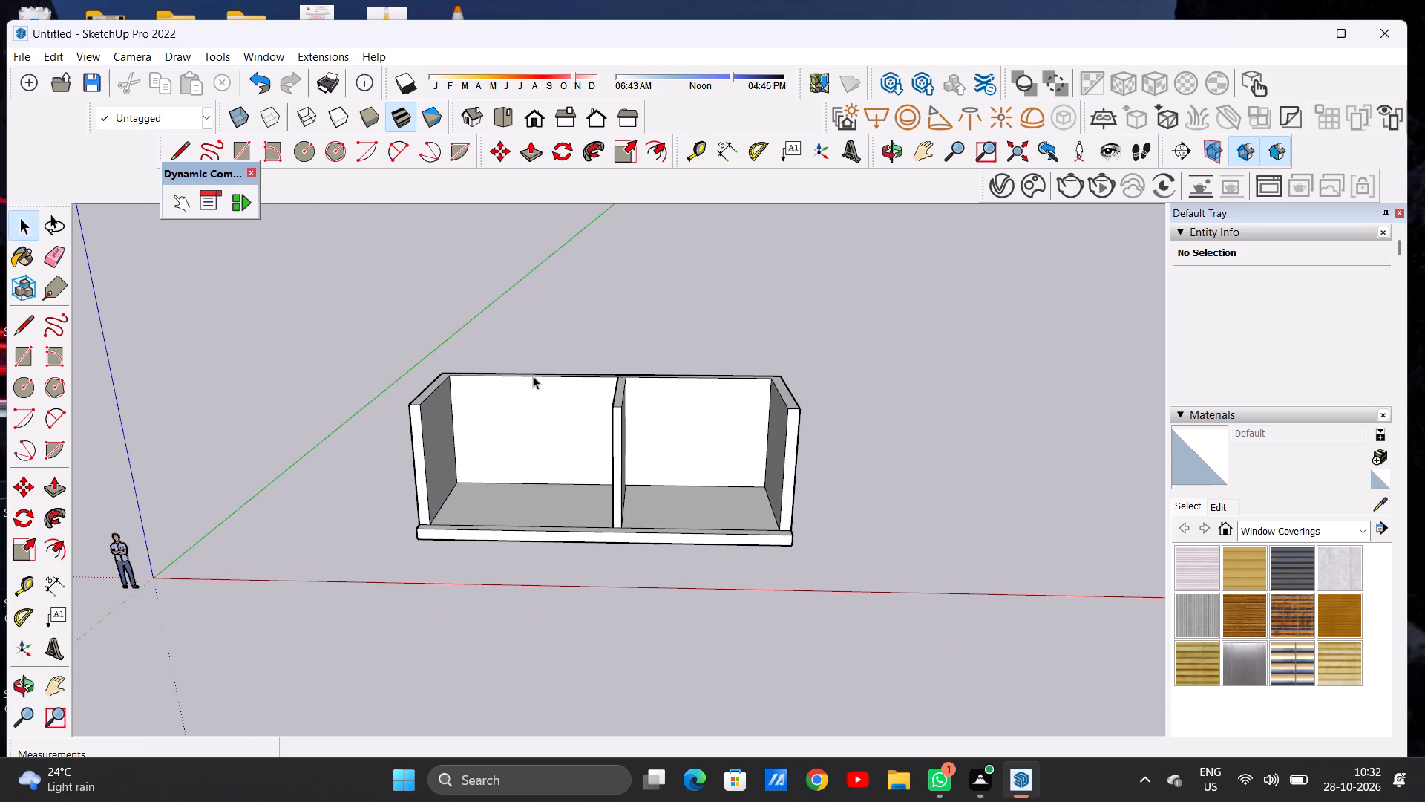
middle_click_drag(517, 400, 517, 620)
scroll(526, 545, "up", 1)
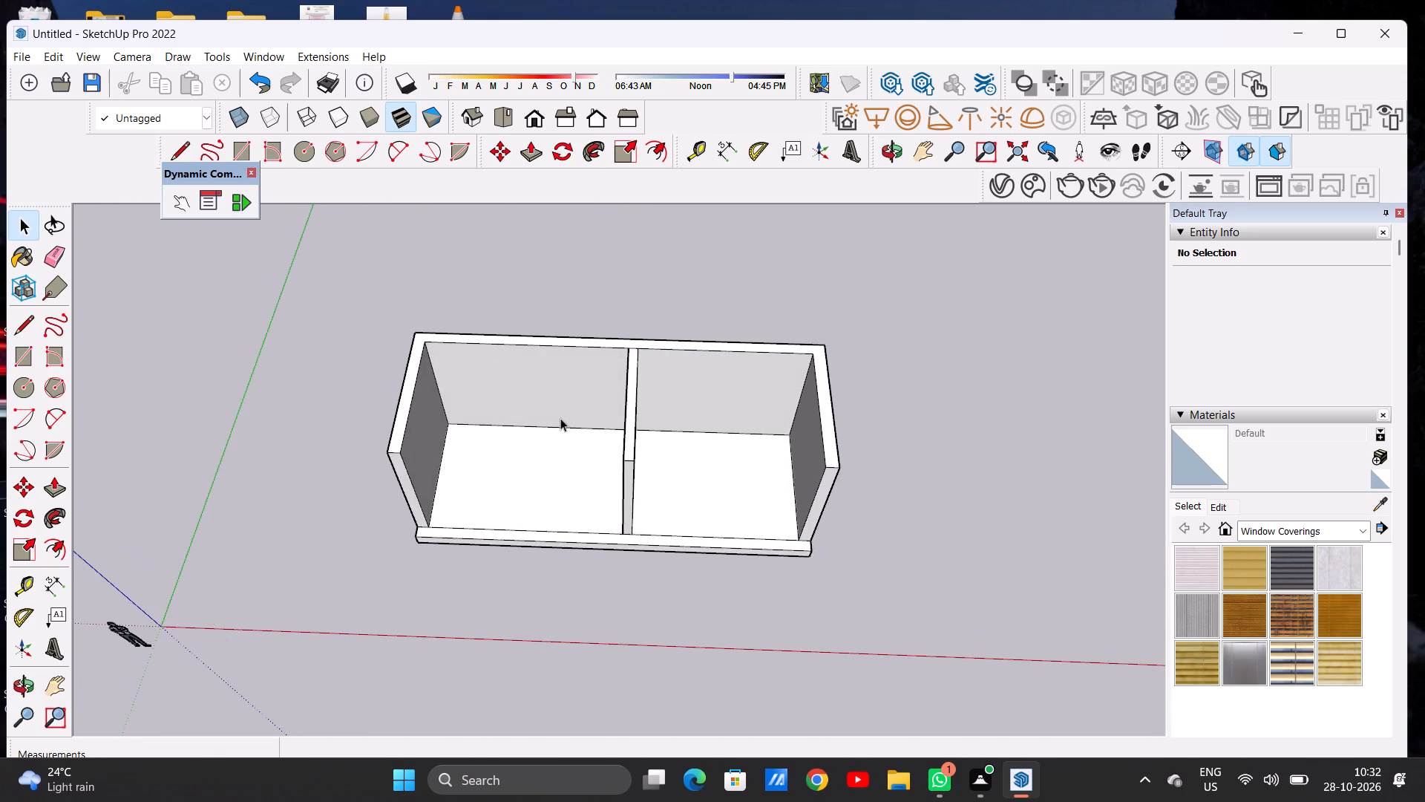
scroll(561, 417, "down", 3)
scroll(371, 496, "down", 3)
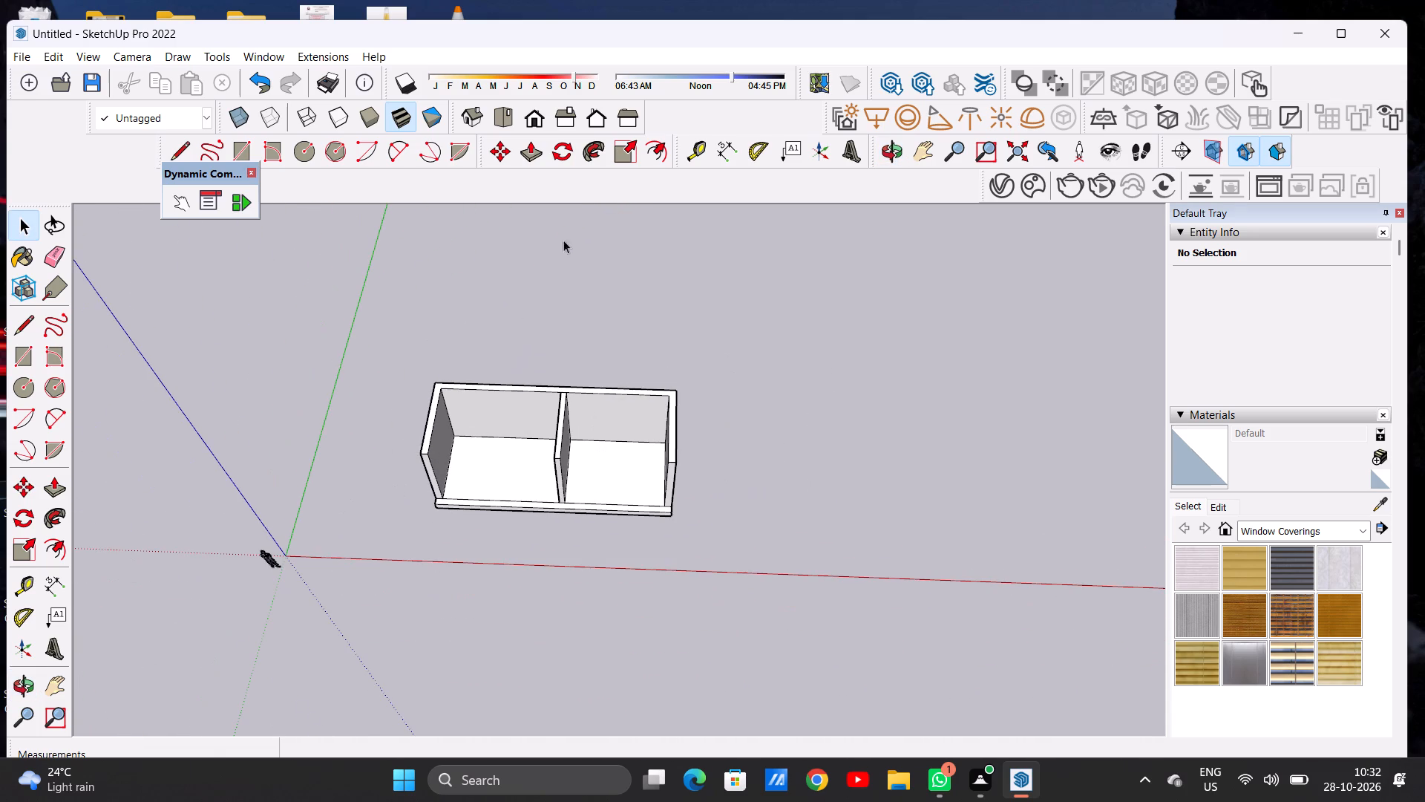
In top view, select the whole room and move it diagonally away from the origin, toward the back and right.
left_click(511, 108)
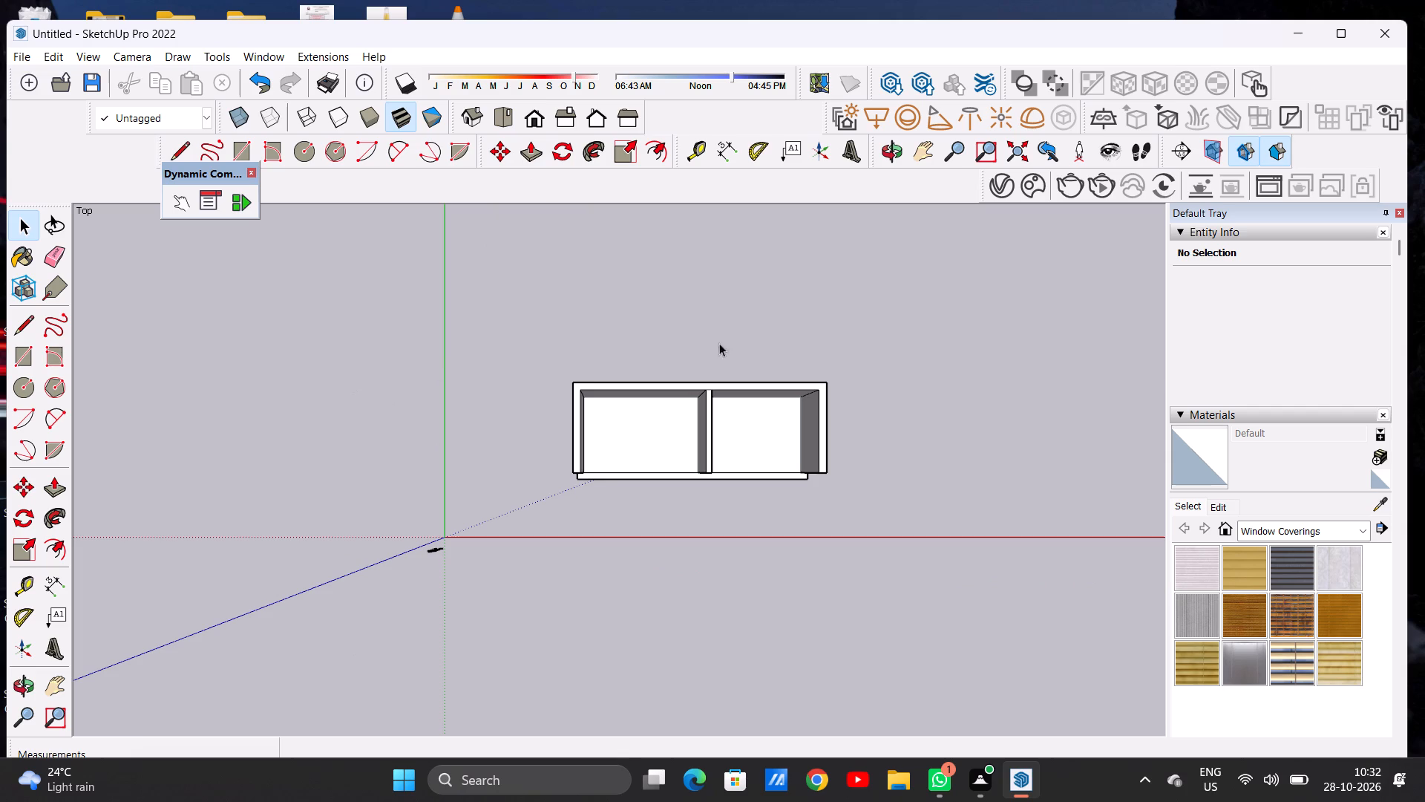
scroll(982, 352, "up", 6)
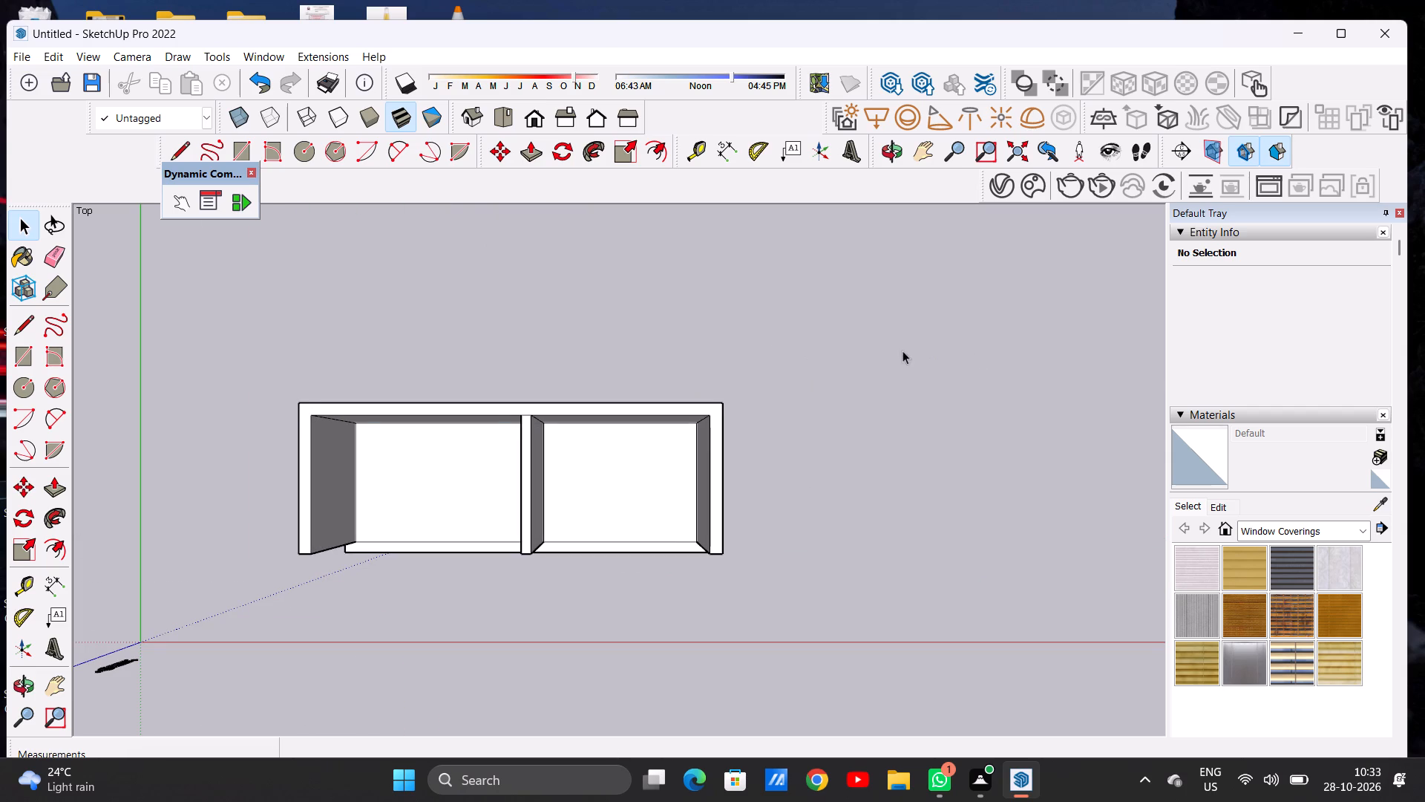
scroll(808, 319, "up", 1)
scroll(803, 338, "down", 1)
scroll(726, 309, "up", 2)
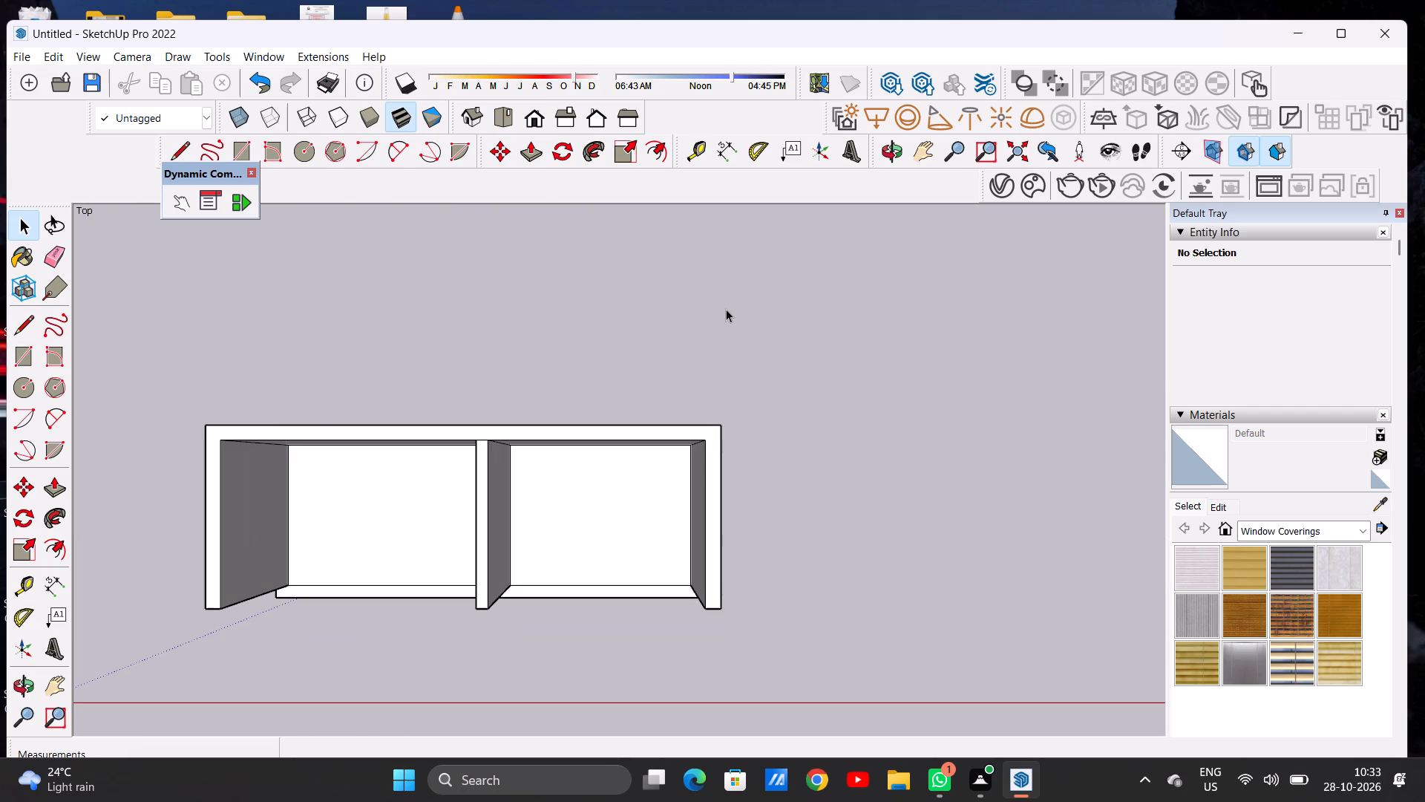
scroll(589, 464, "down", 3)
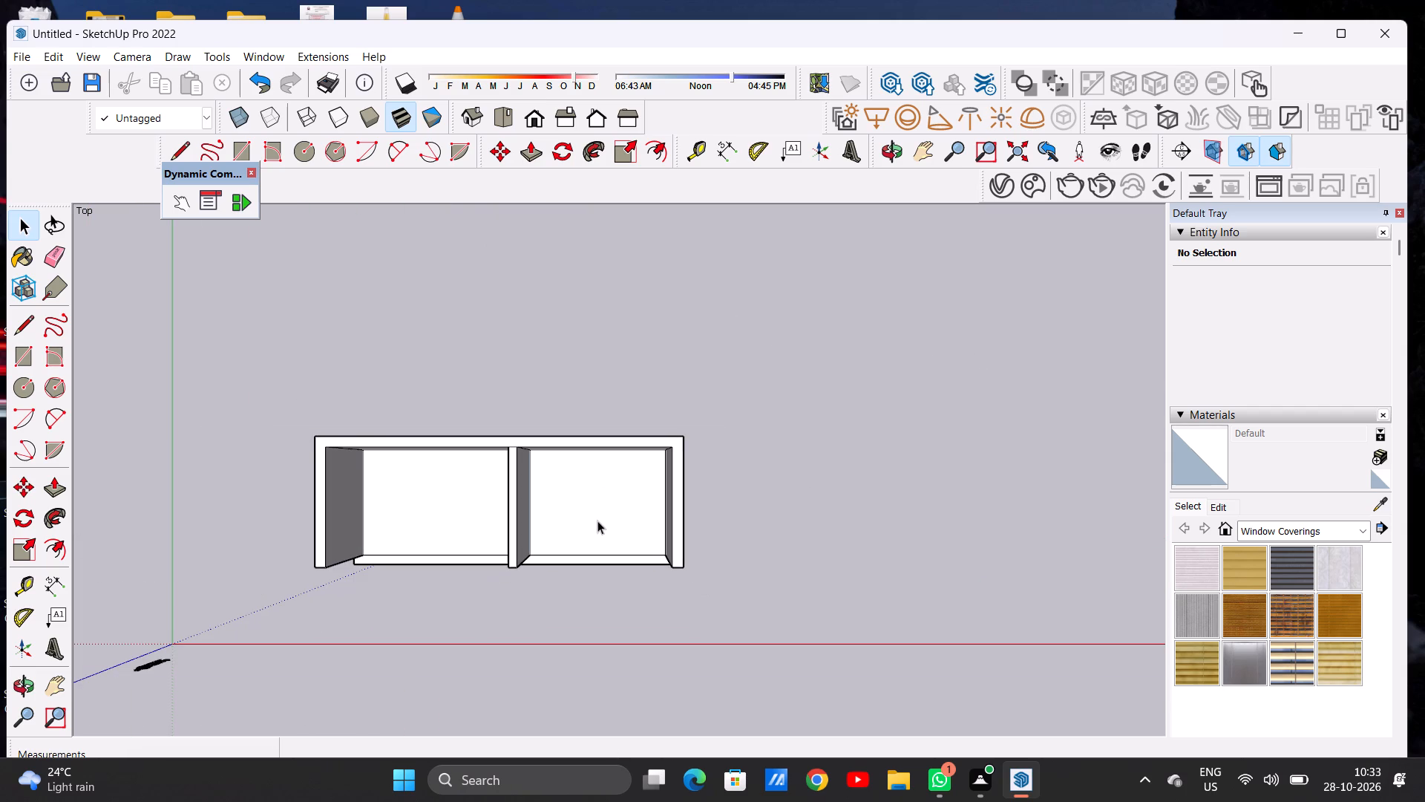
triple_click(598, 521)
triple_click(598, 521)
left_click(598, 521)
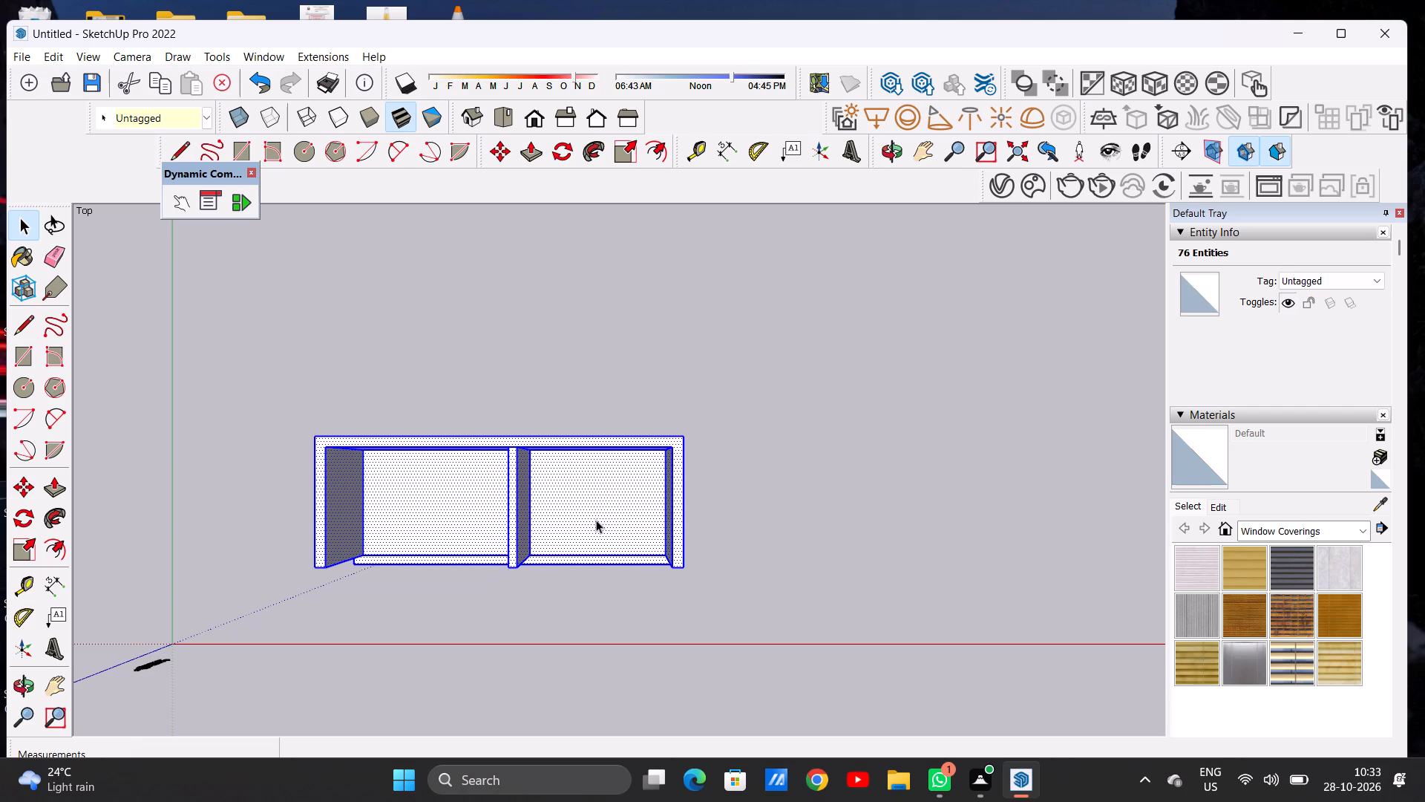
key("m")
left_click(681, 567)
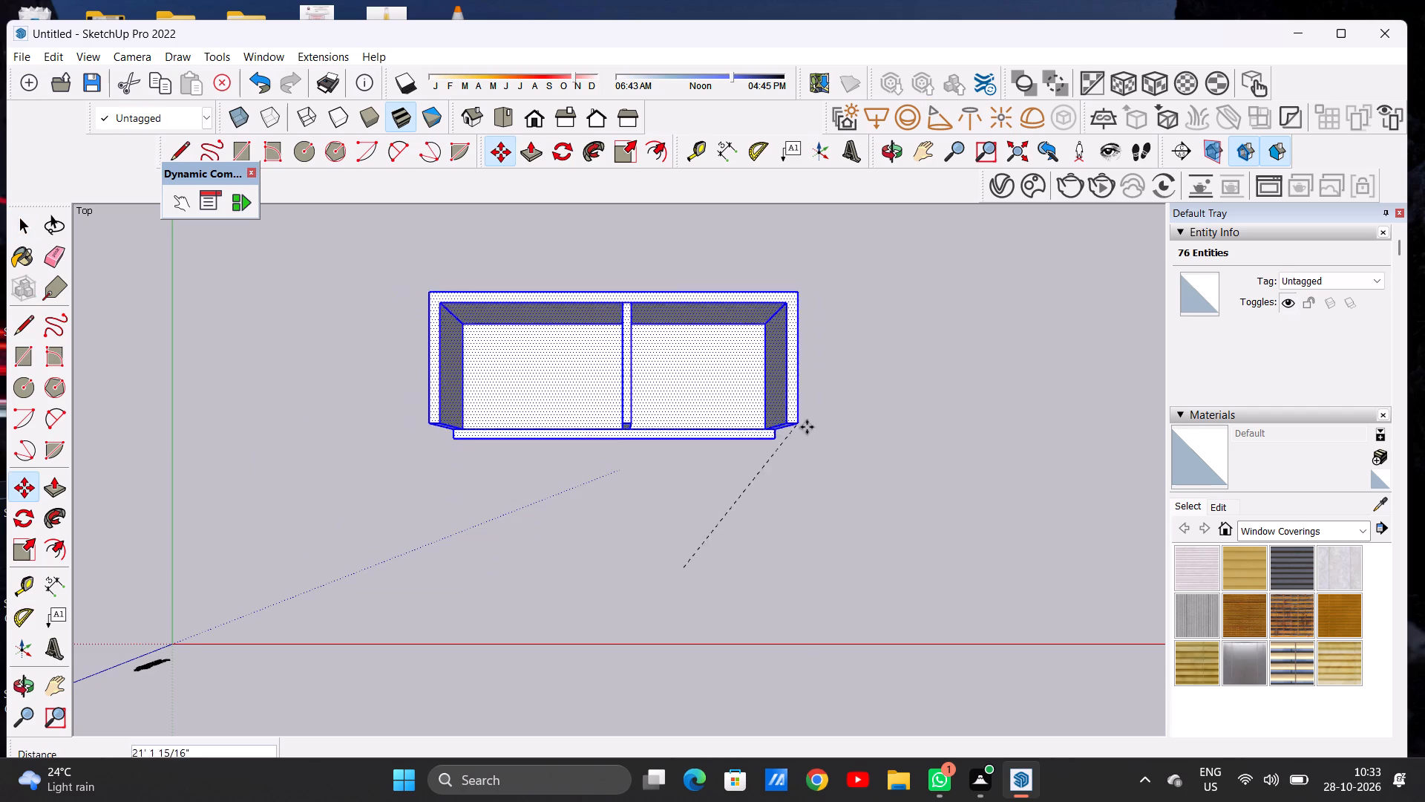
left_click(886, 428)
key("space")
left_click(979, 414)
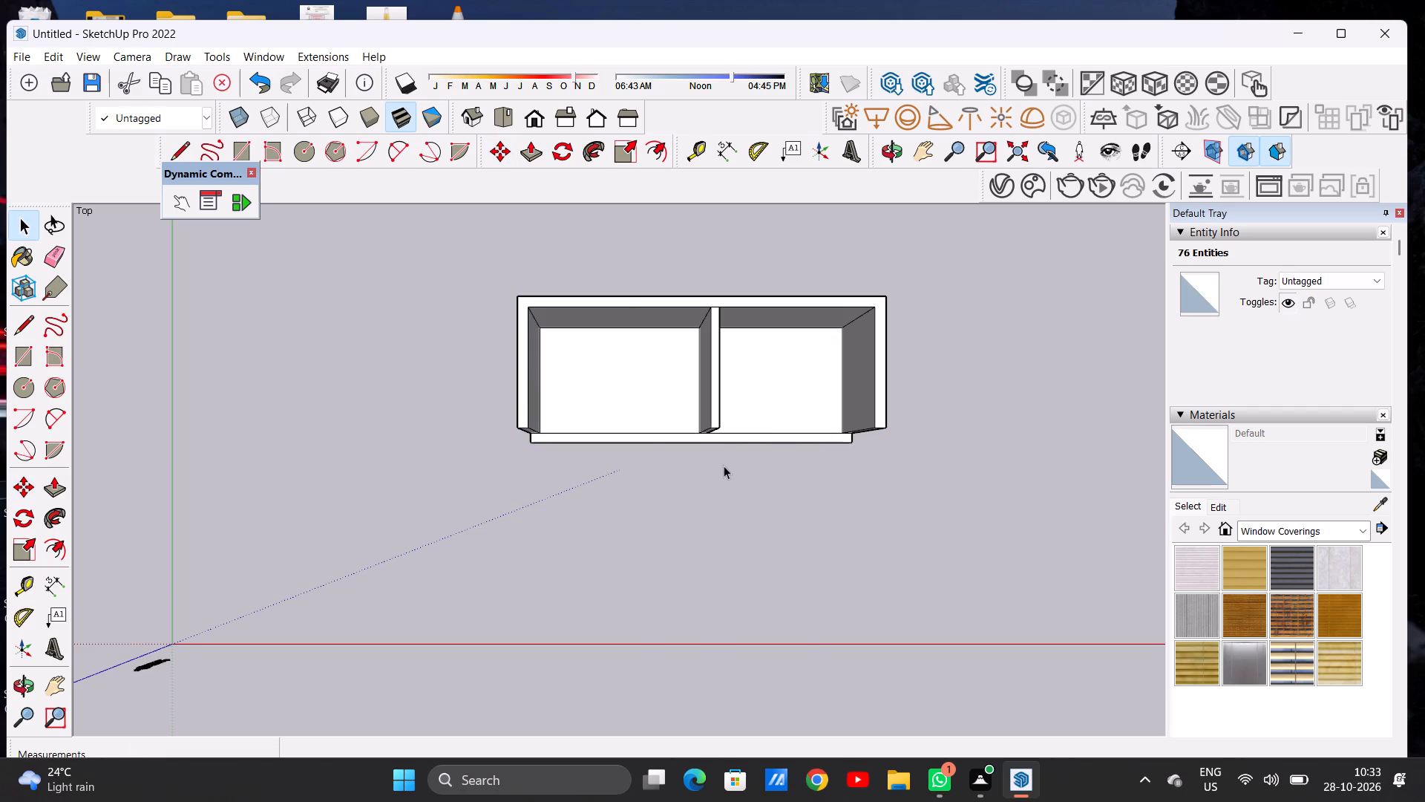
Push/Pull the base slab's left end face outward about 4' 9 15/16" to lengthen the slab beyond the left side wall.
middle_click_drag(735, 480, 743, 361)
scroll(483, 458, "down", 6)
middle_click_drag(548, 469, 574, 385)
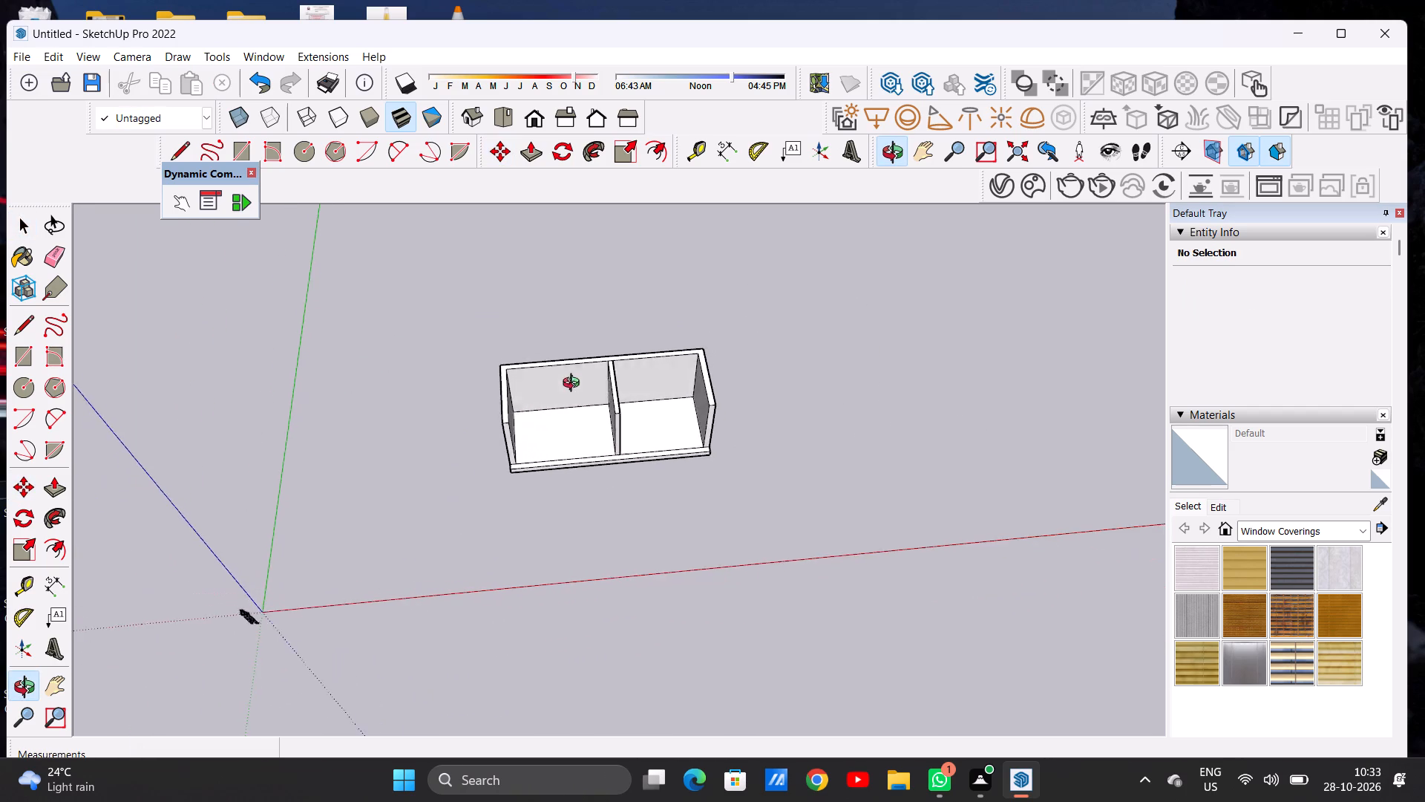
middle_click_drag(574, 385, 577, 379)
scroll(567, 421, "up", 13)
middle_click_drag(403, 526, 556, 423)
scroll(559, 423, "down", 10)
scroll(500, 488, "up", 4)
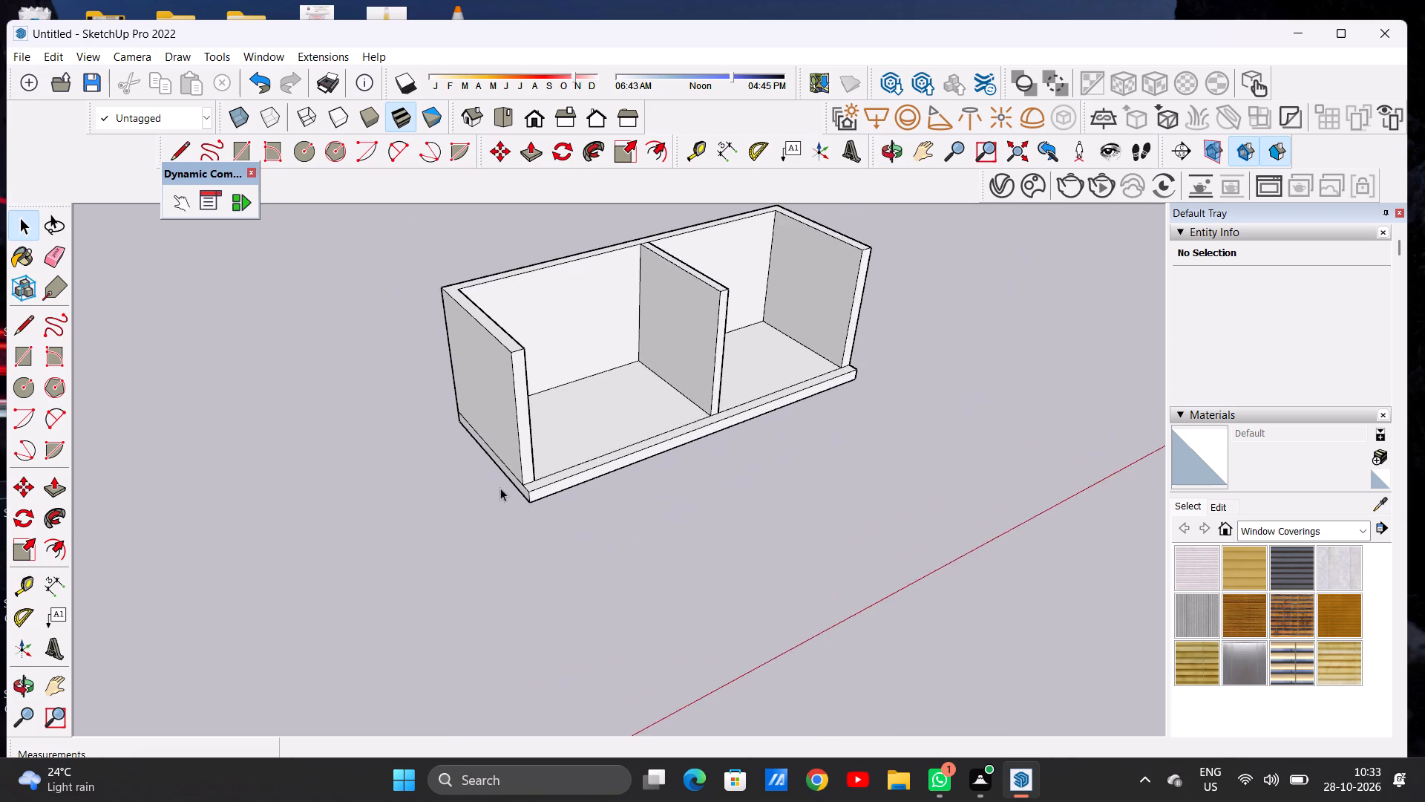
scroll(500, 488, "up", 1)
scroll(500, 488, "down", 1)
scroll(500, 488, "up", 1)
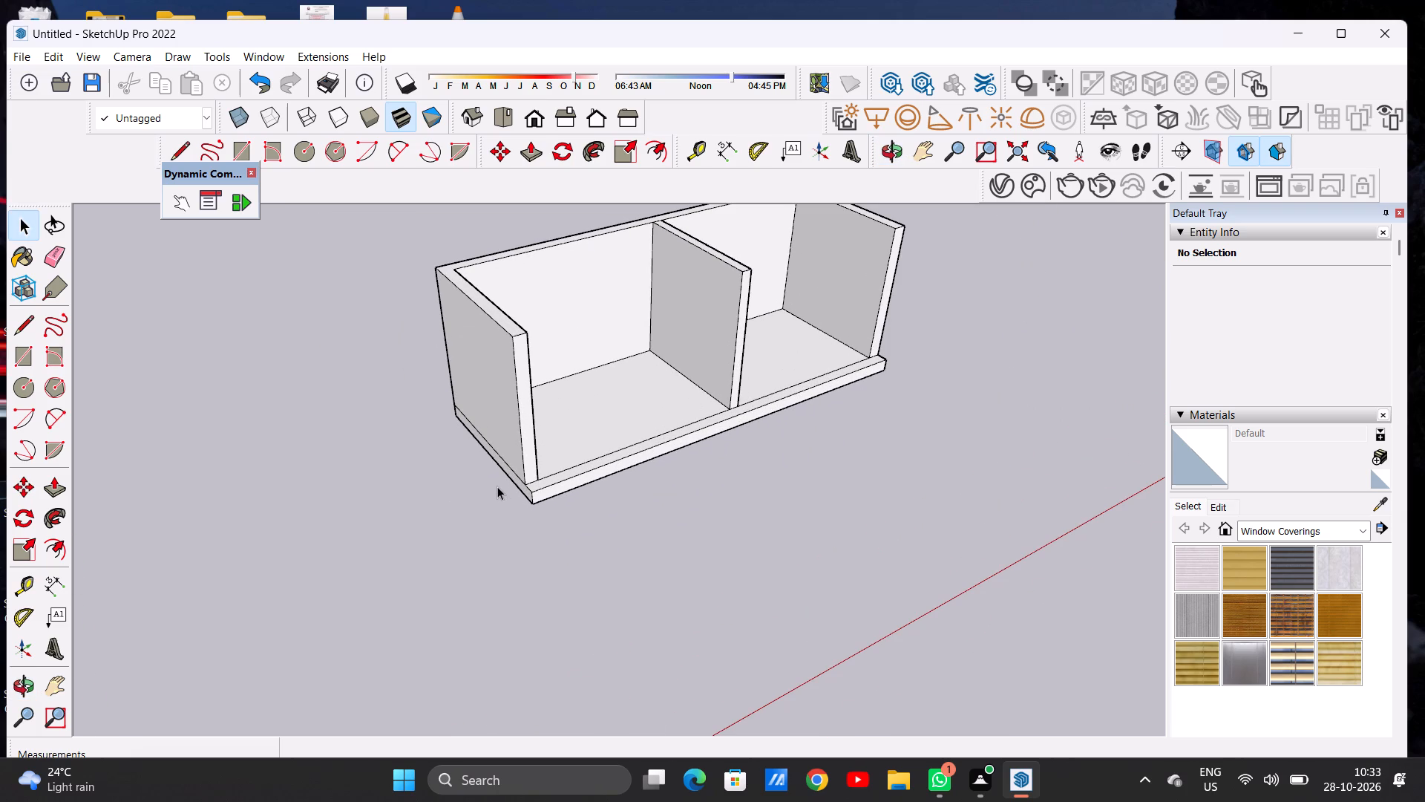
key("p")
scroll(523, 478, "up", 7)
scroll(523, 494, "down", 1)
scroll(523, 494, "up", 6)
left_click(527, 502)
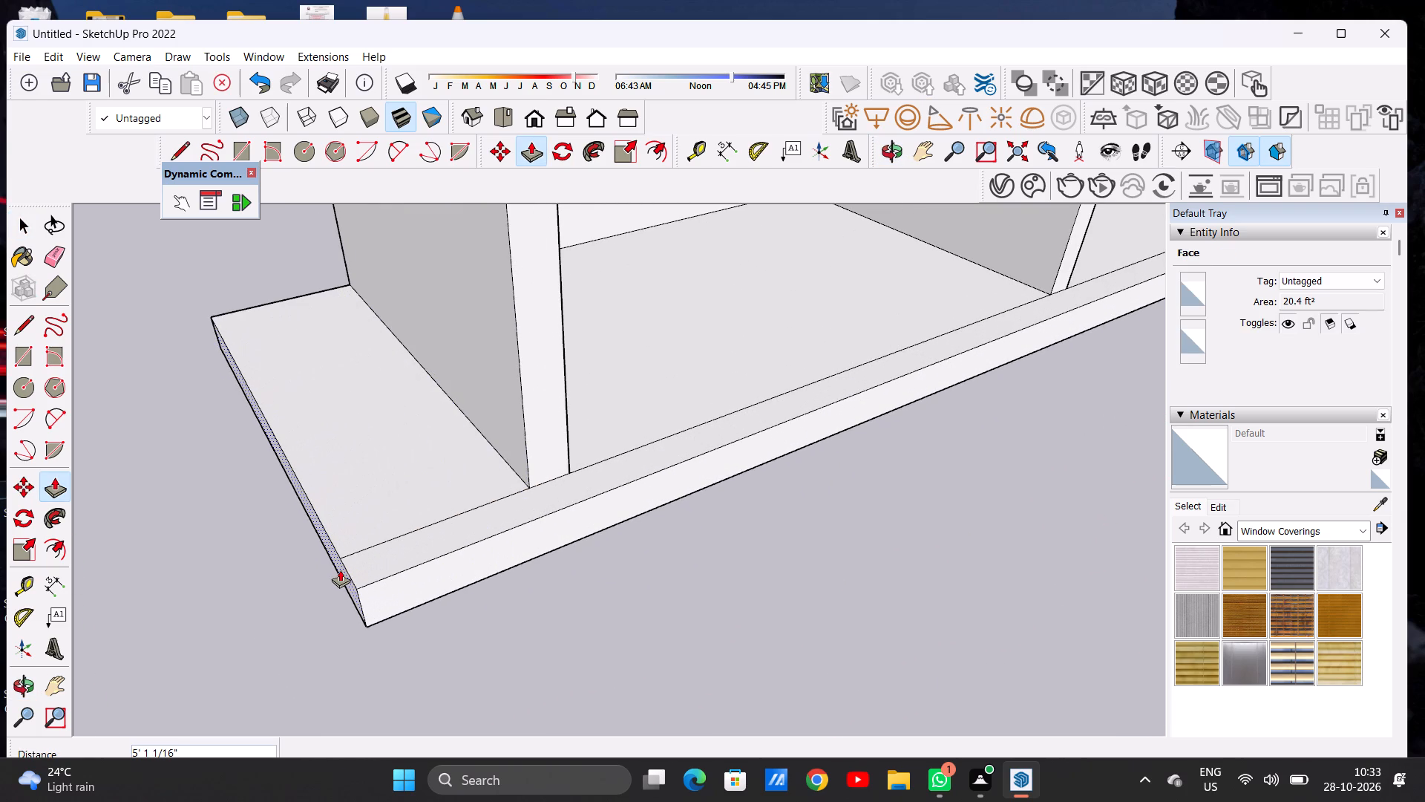
left_click(352, 567)
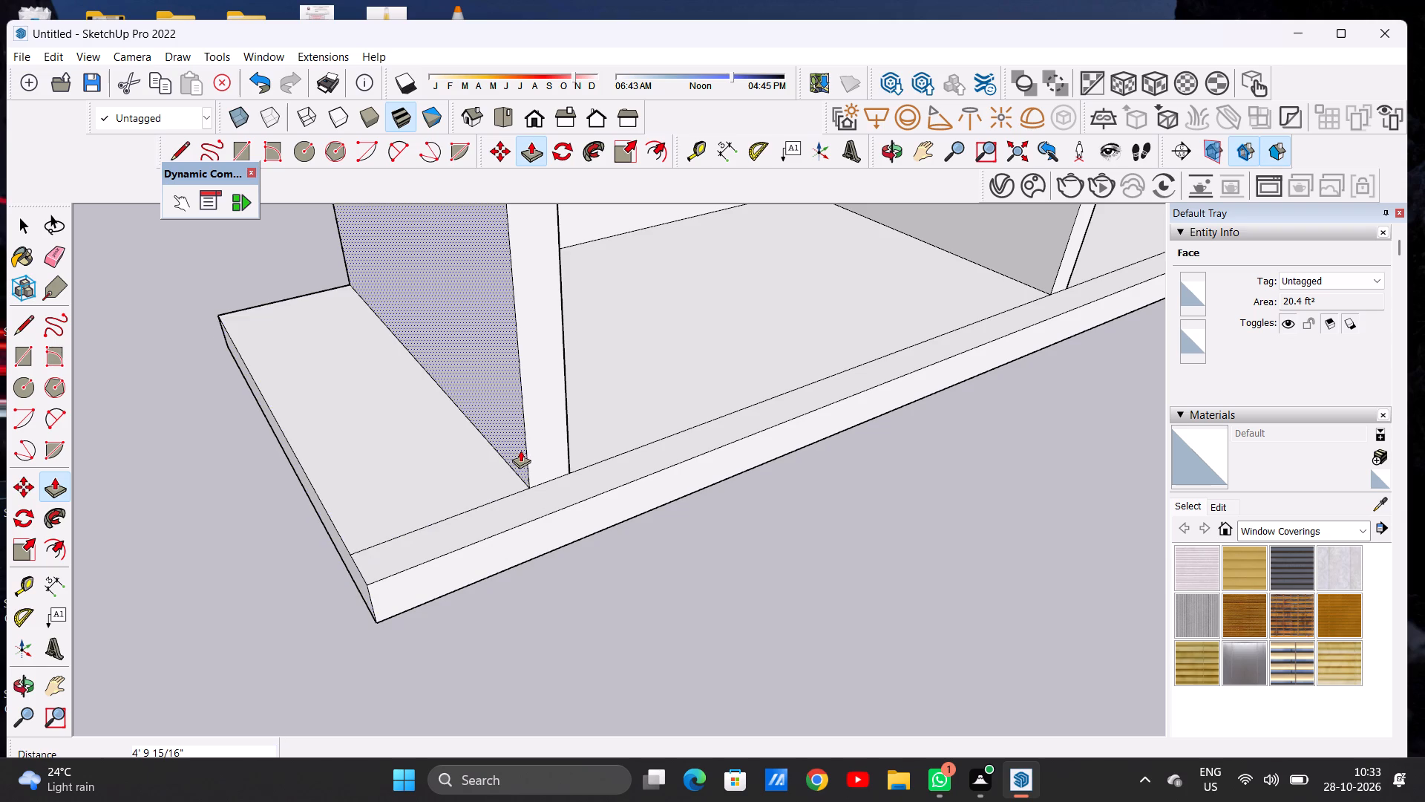
Push/Pull the left side wall's outer face outward 4' 9 15/16", flush with the slab's extended end.
left_click(520, 450)
left_click(361, 578)
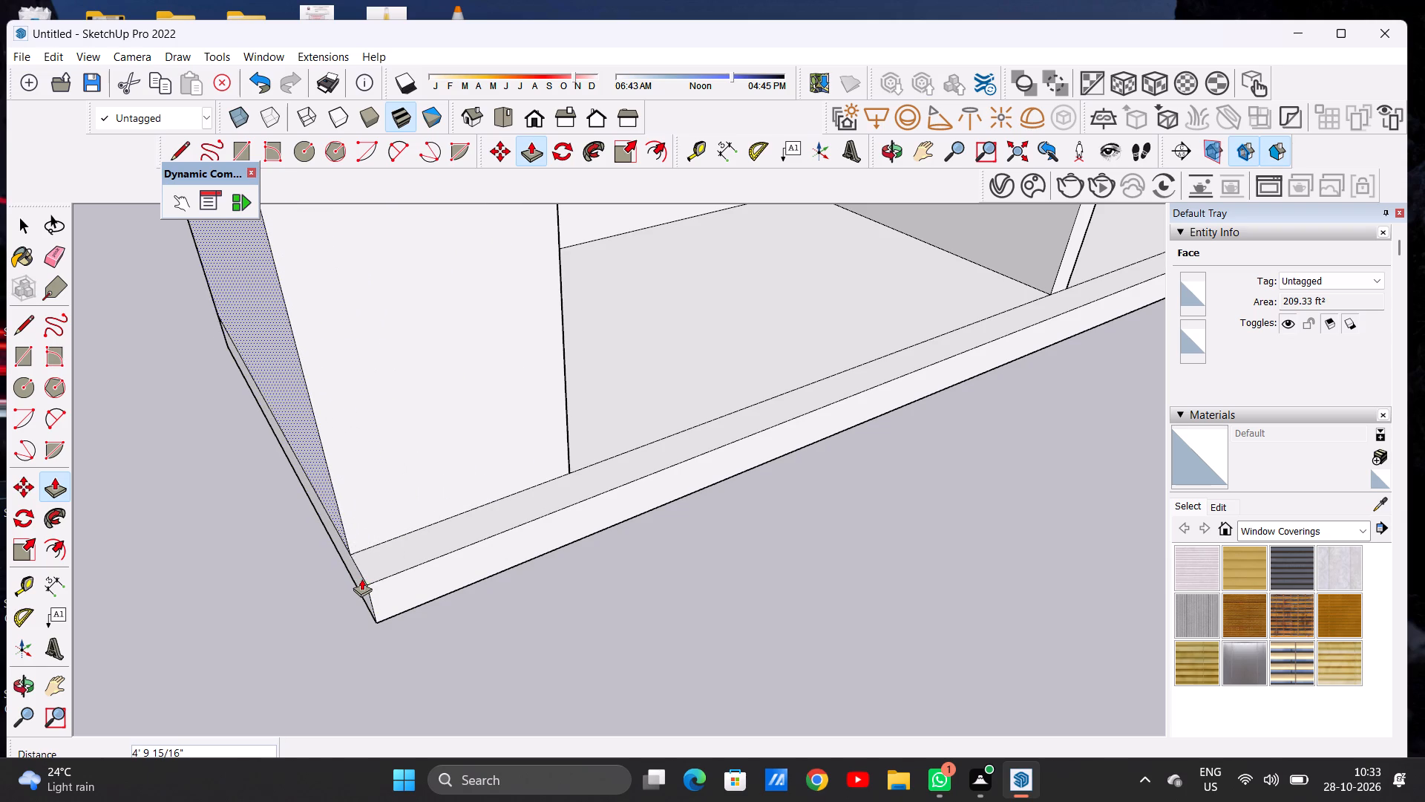
Push/Pull the thickened left wall's inner face outward about 5' 11/16" to thin the wall and widen the left bay.
scroll(363, 598, "down", 15)
middle_click_drag(563, 471, 419, 559)
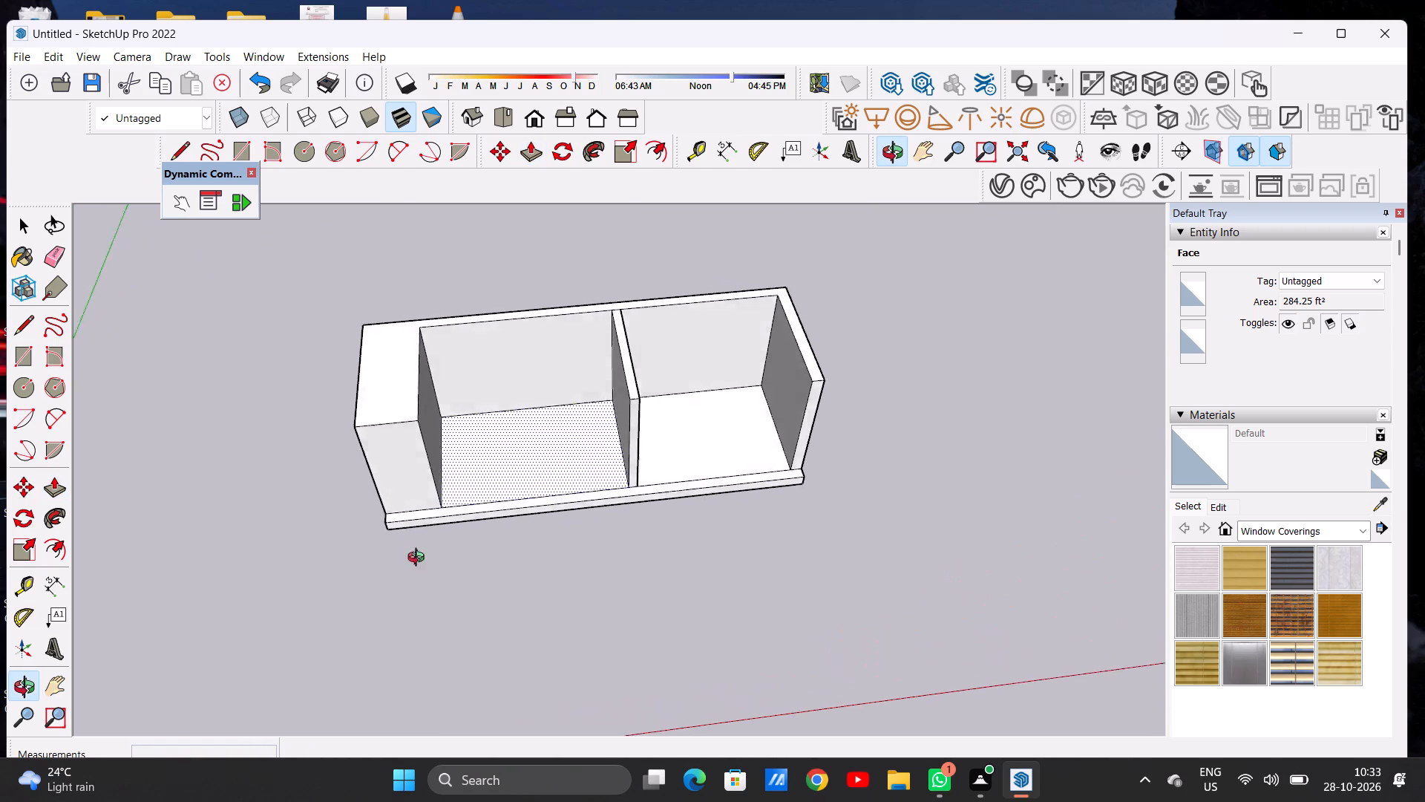
middle_click_drag(419, 559, 415, 581)
scroll(428, 345, "up", 3)
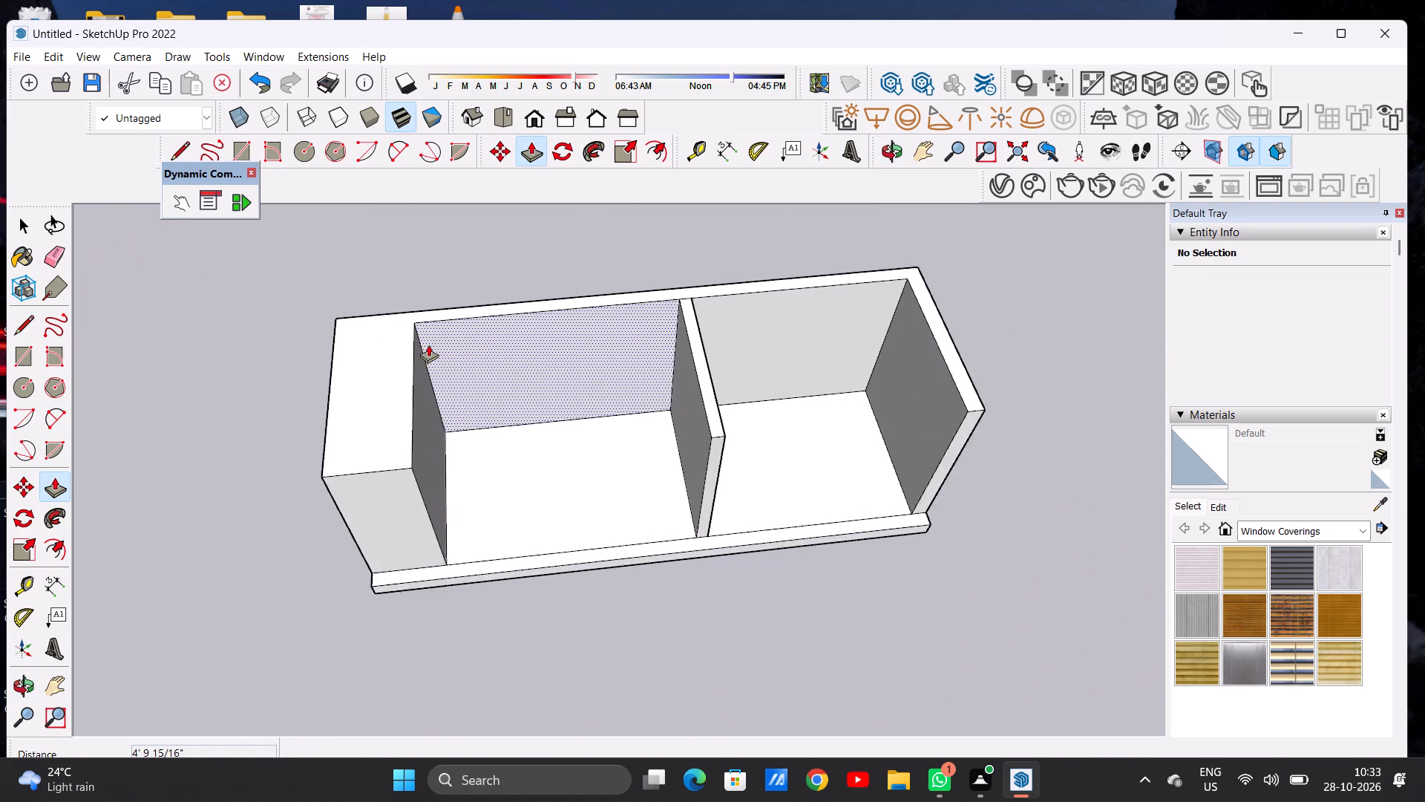
scroll(428, 345, "up", 5)
left_click(419, 475)
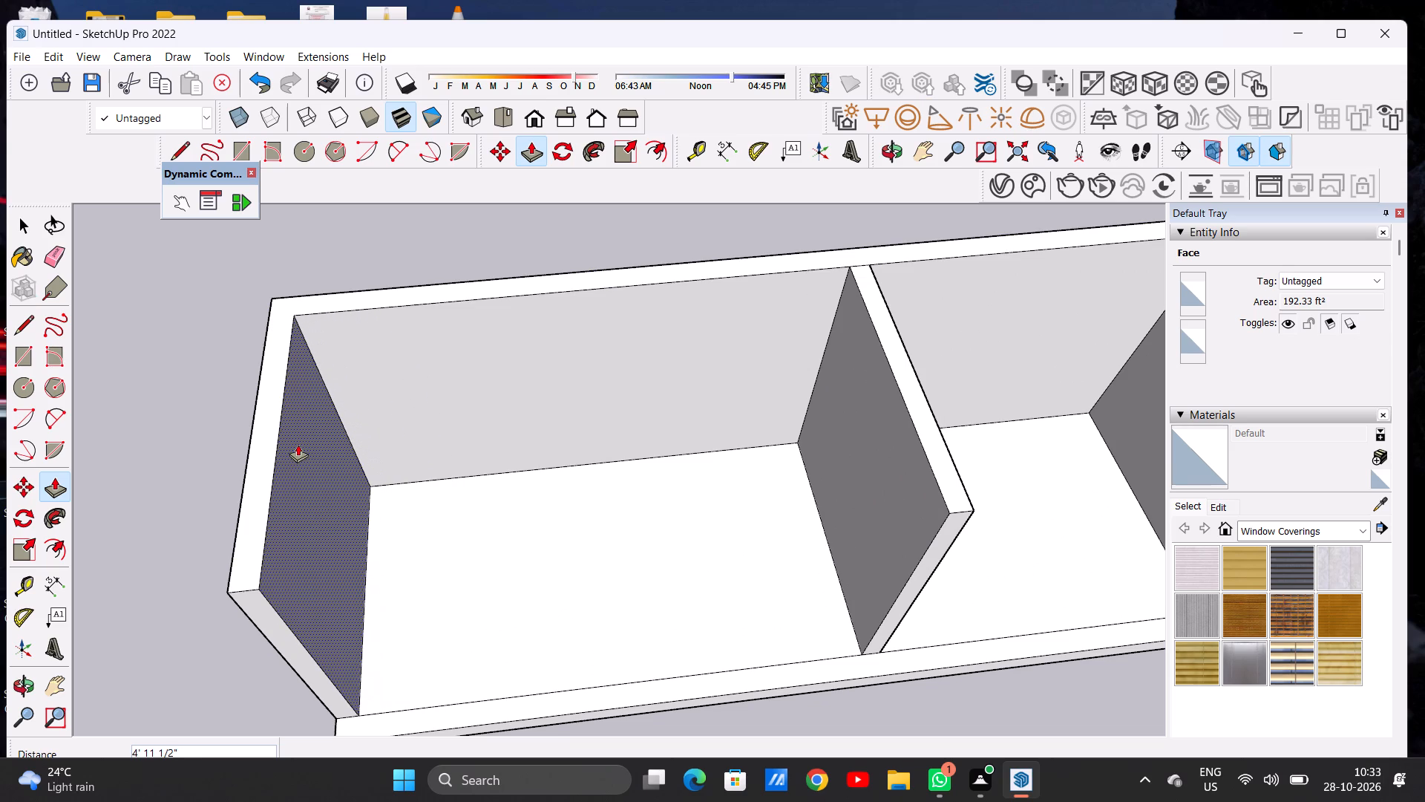
left_click(296, 440)
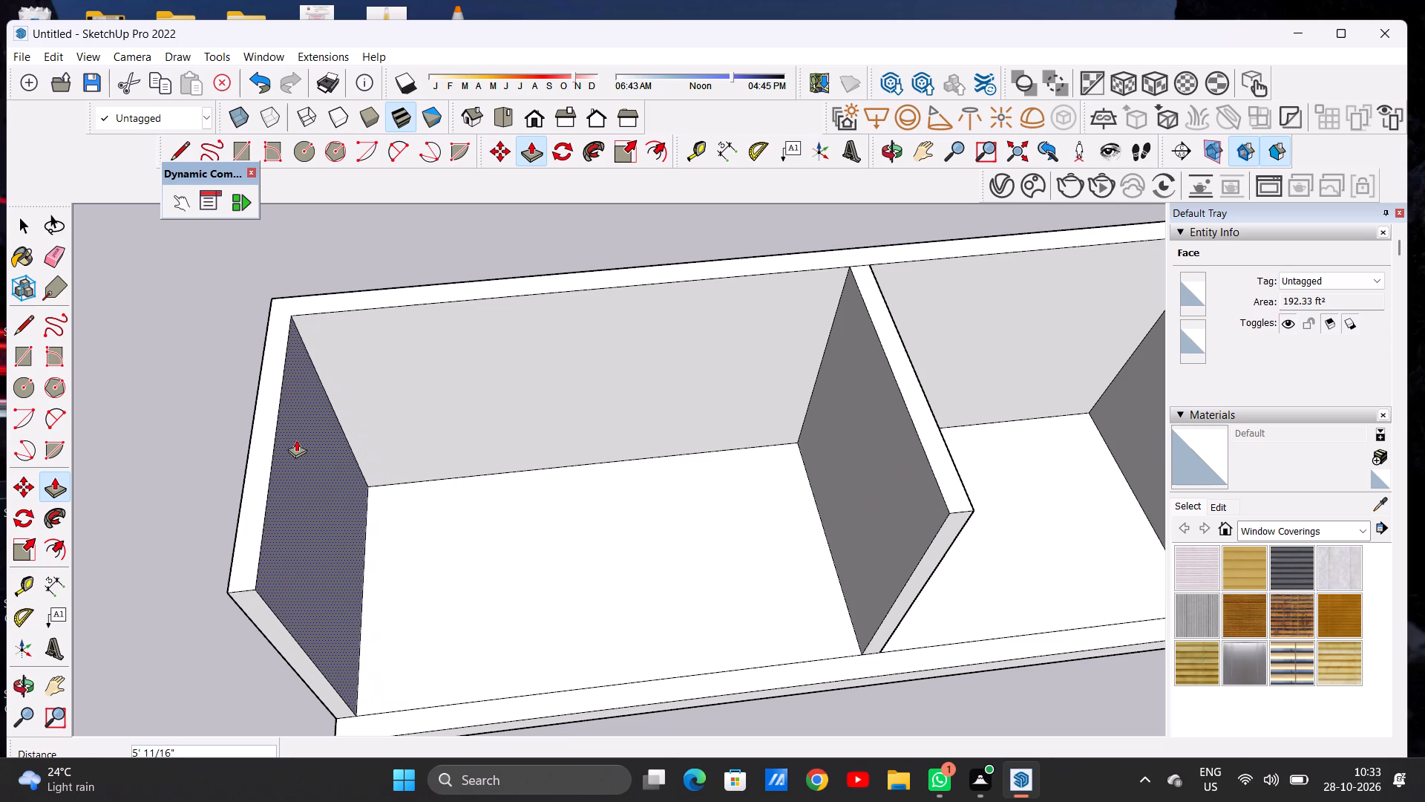
key("space")
Examine the widened two-bay room from the front and from above.
scroll(462, 479, "down", 6)
scroll(403, 434, "down", 1)
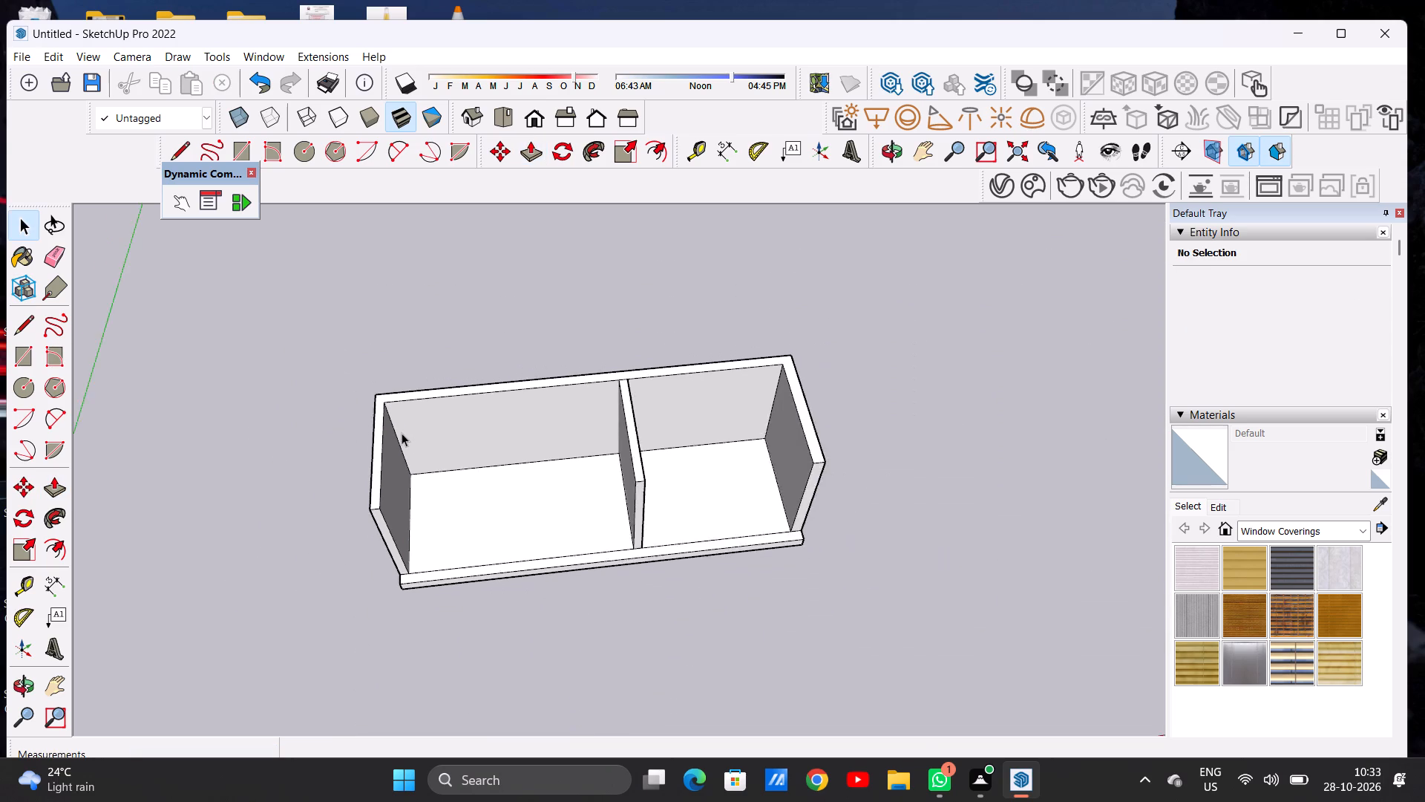
scroll(402, 433, "down", 2)
middle_click_drag(467, 476, 404, 367)
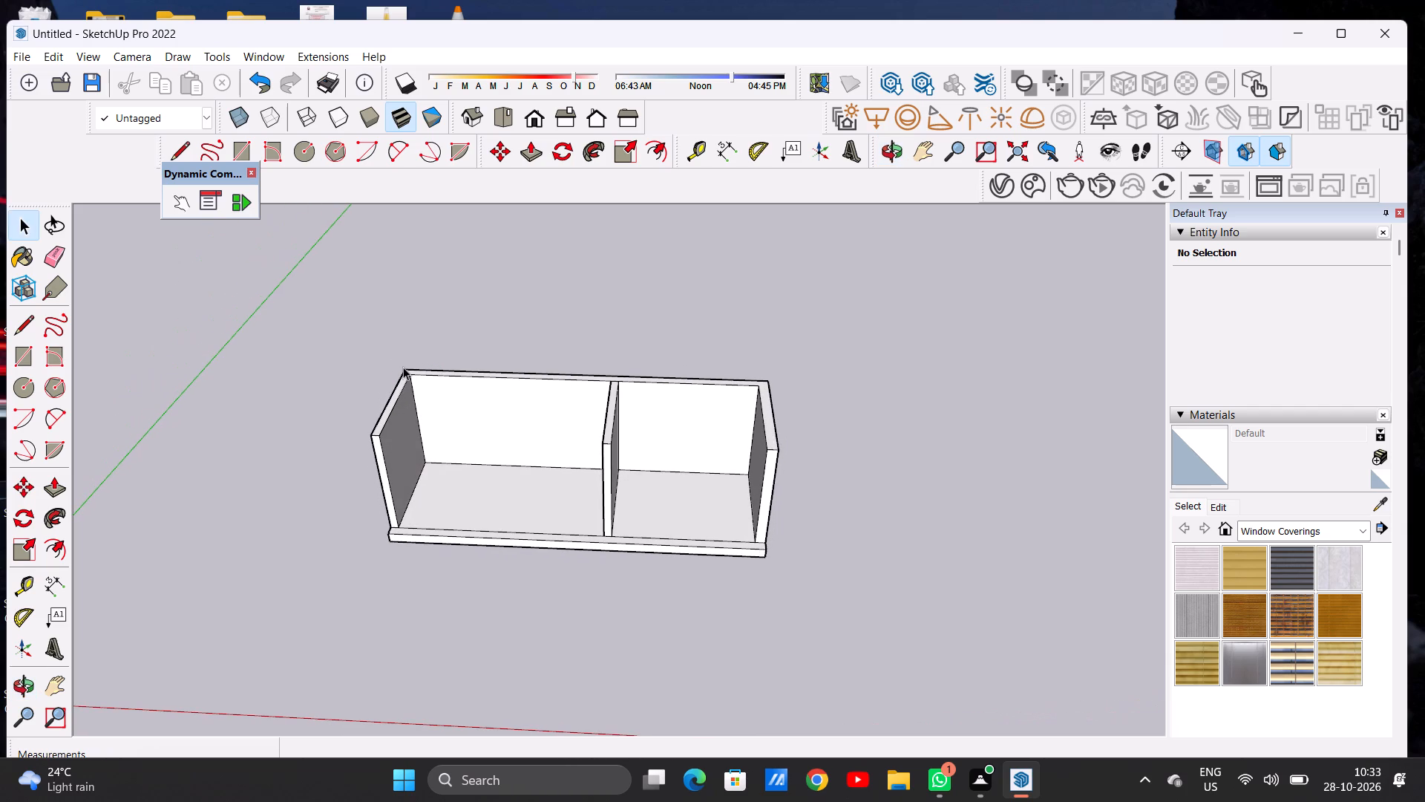
scroll(513, 449, "down", 4)
scroll(465, 454, "up", 3)
middle_click_drag(466, 463, 499, 558)
scroll(543, 482, "up", 4)
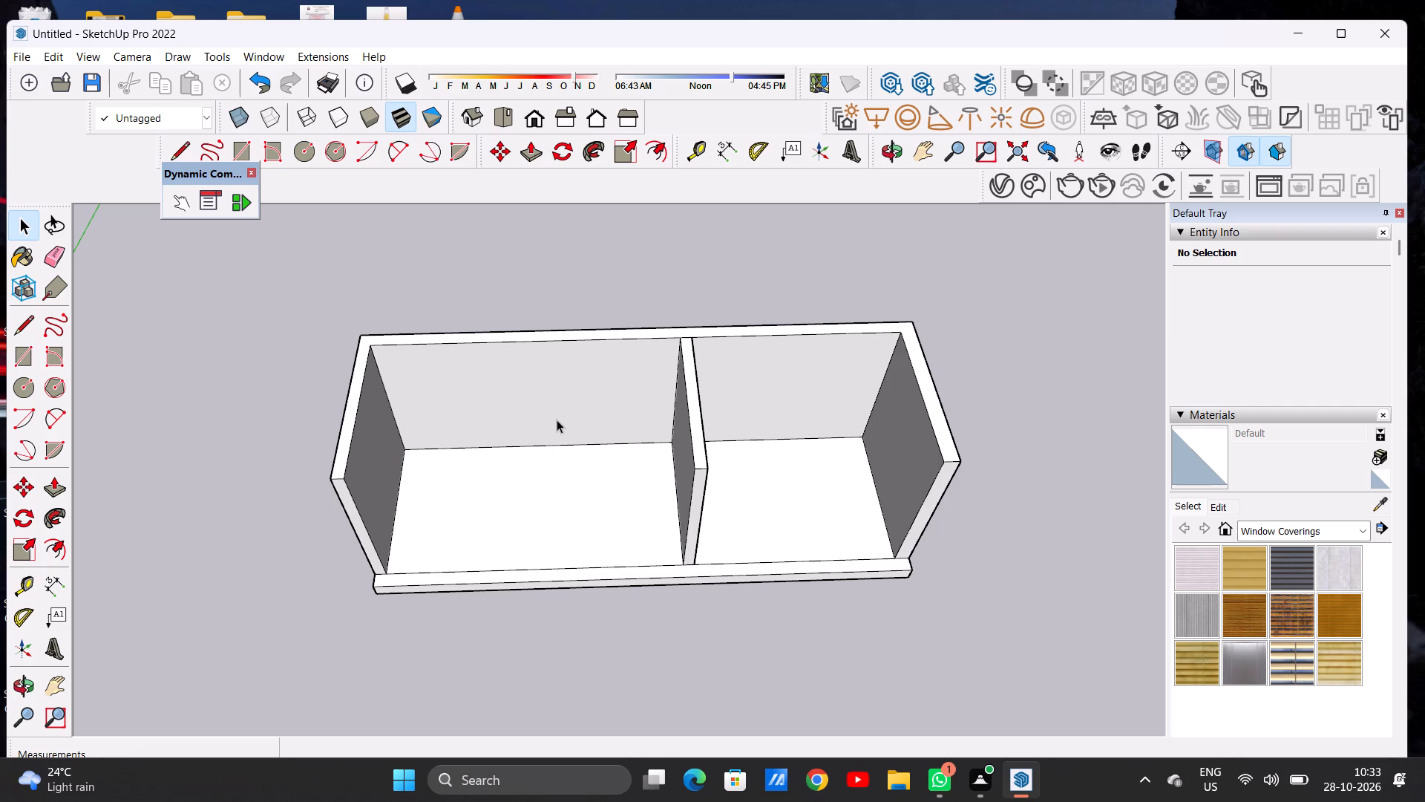
key("l")
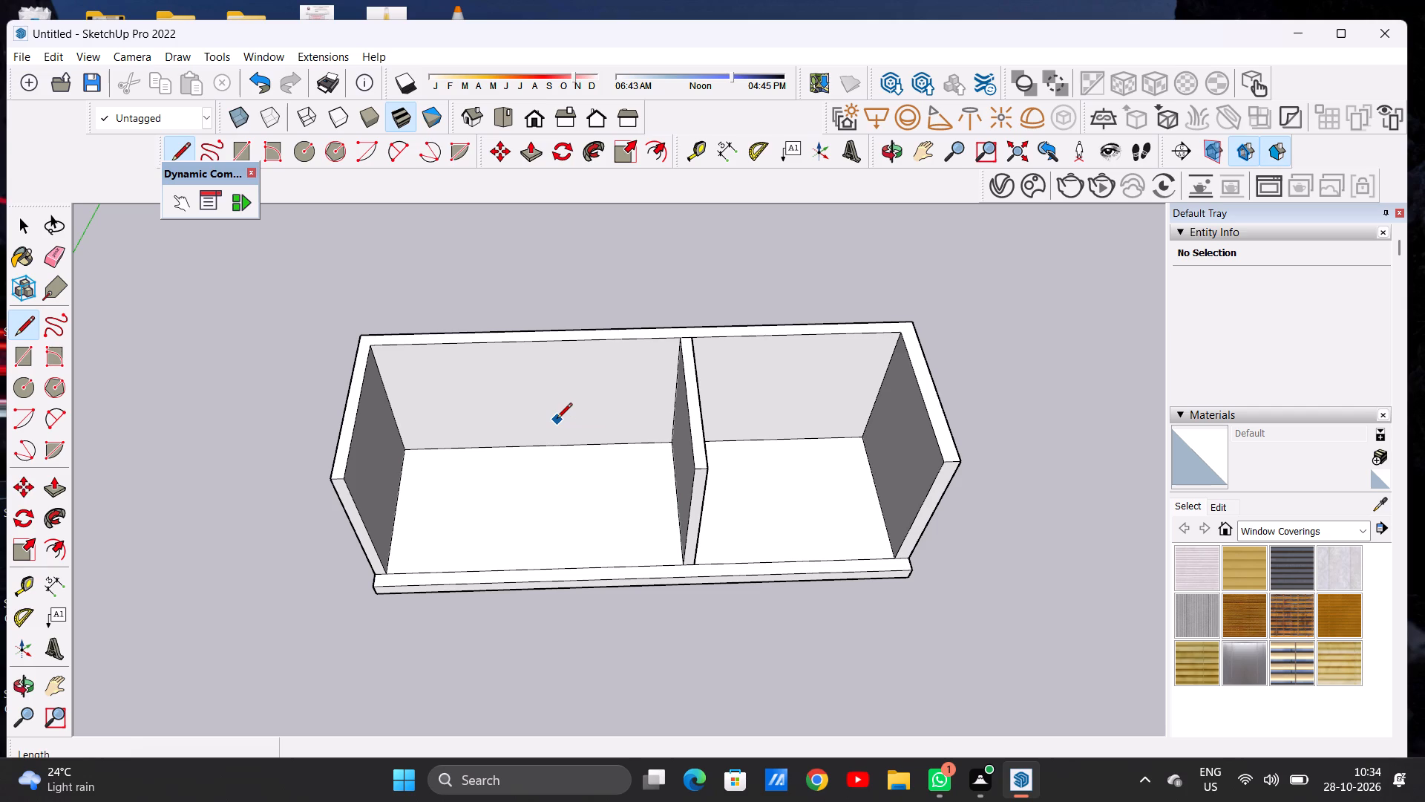
key("space")
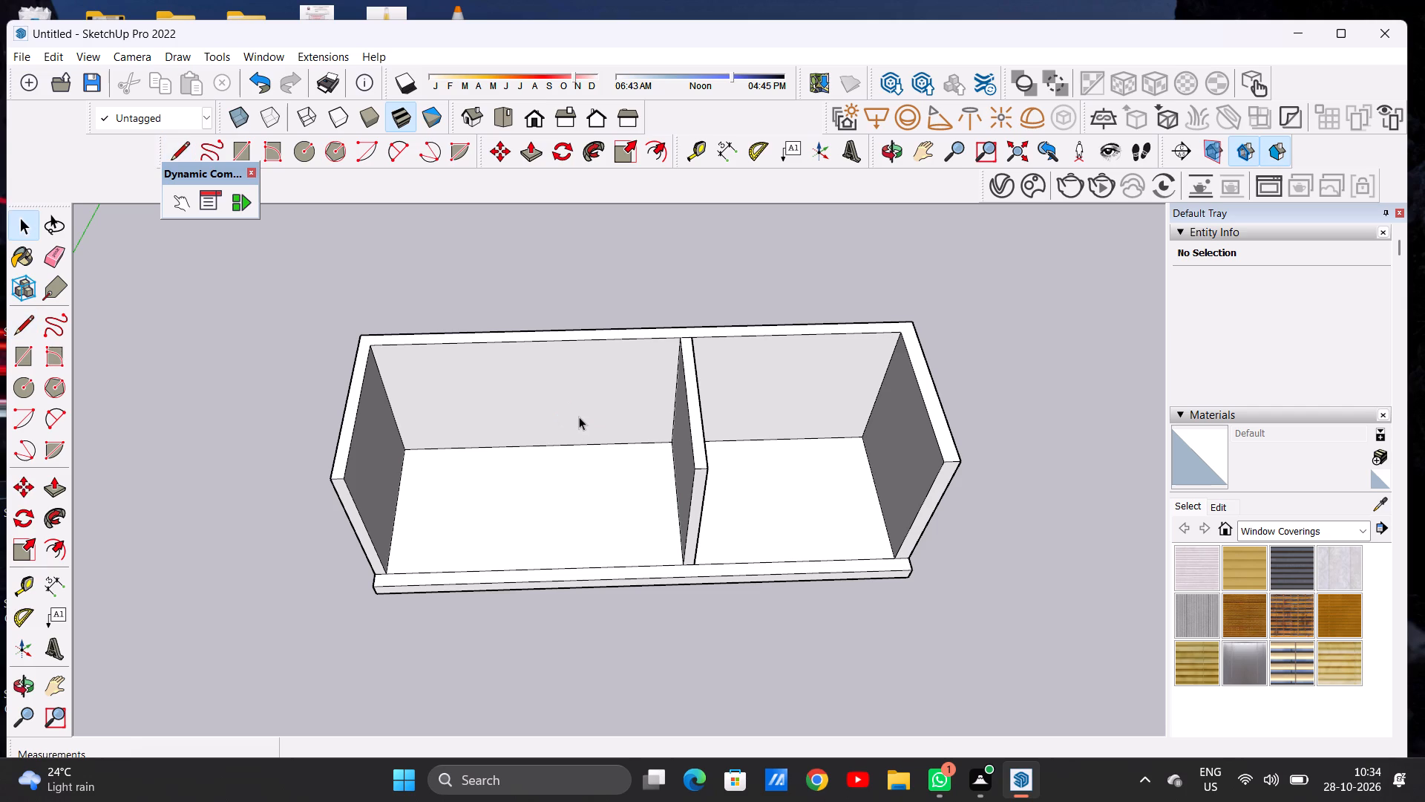
scroll(537, 497, "down", 5)
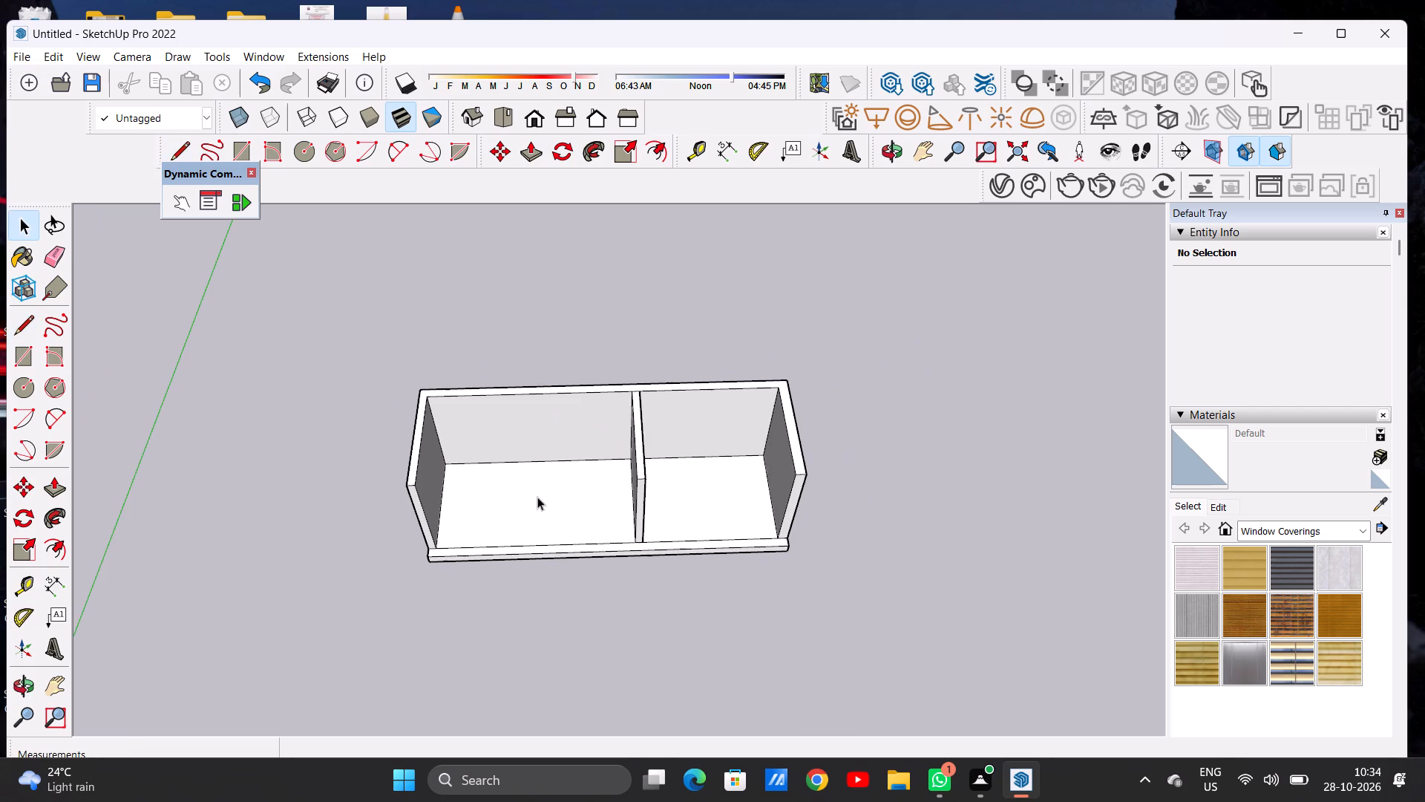
scroll(537, 497, "up", 2)
middle_click_drag(551, 538, 560, 367)
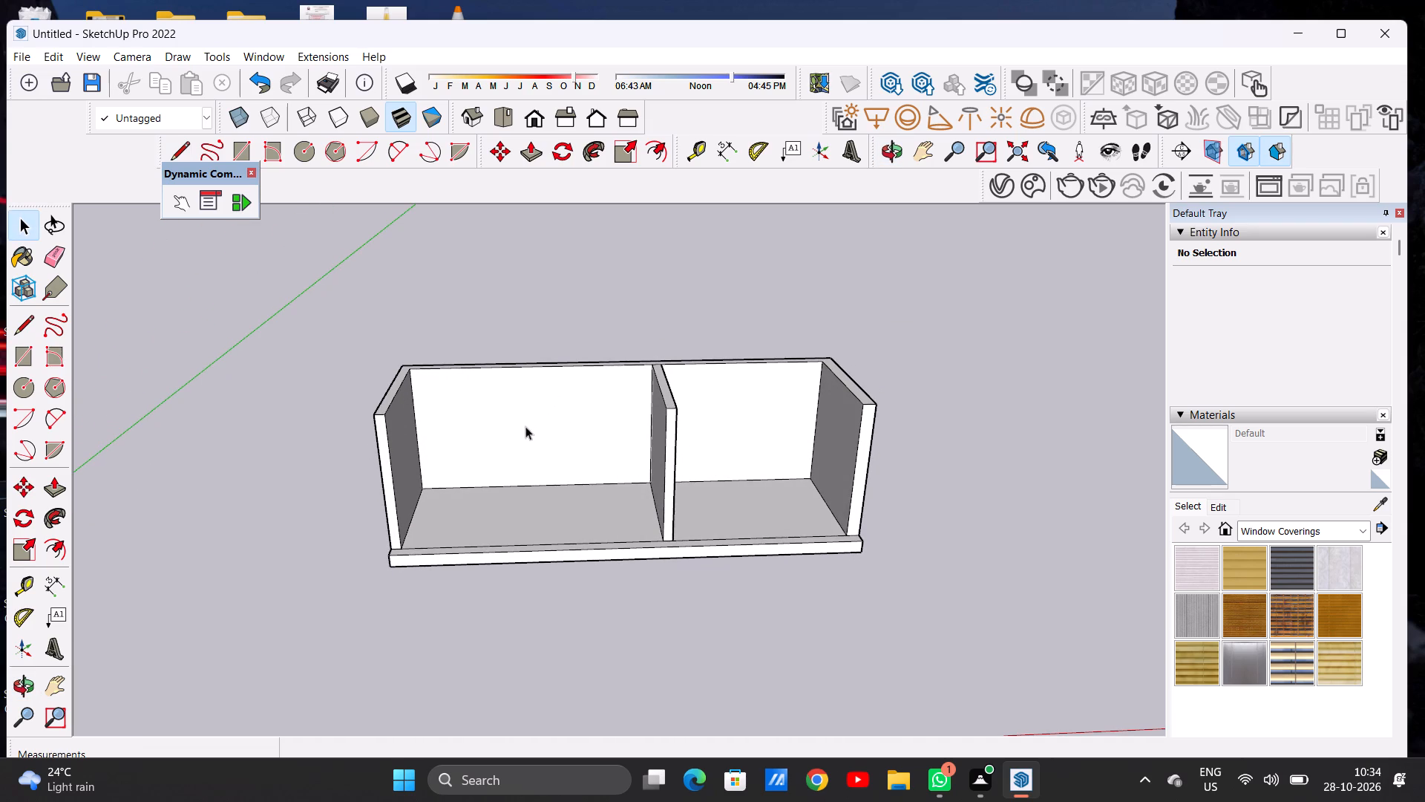
scroll(517, 486, "down", 3)
middle_click_drag(558, 494, 551, 451)
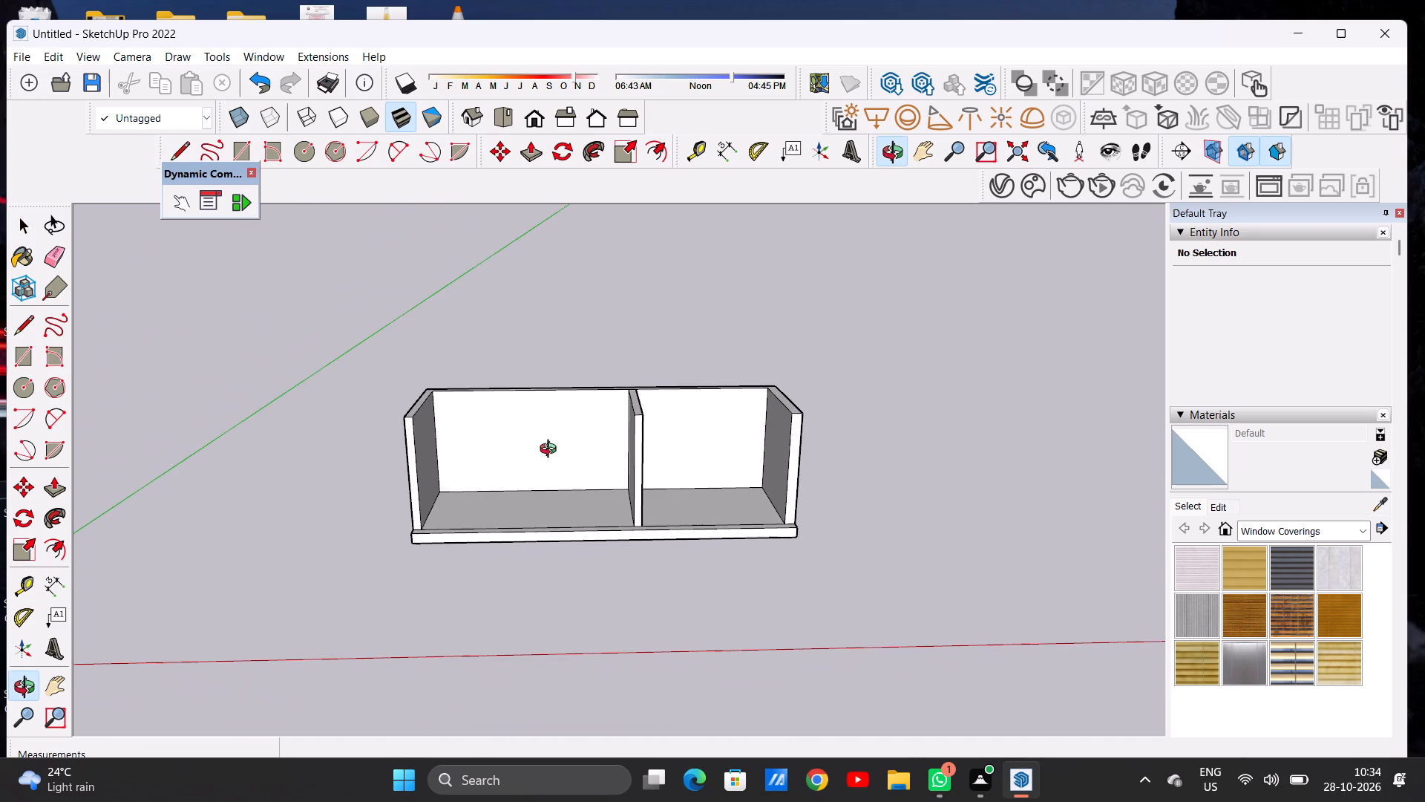
middle_click_drag(551, 451, 547, 599)
middle_click_drag(523, 458, 525, 462)
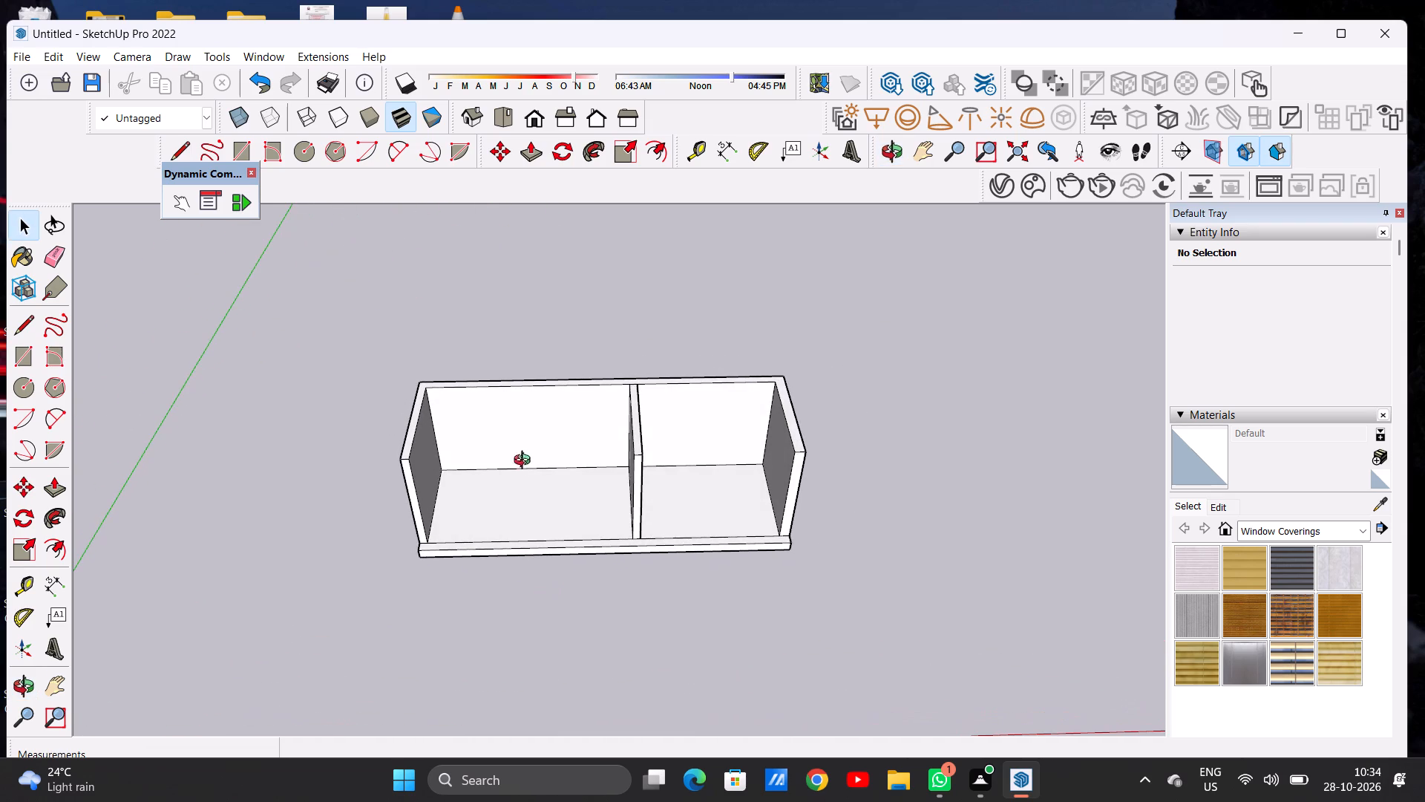
middle_click_drag(525, 462, 533, 588)
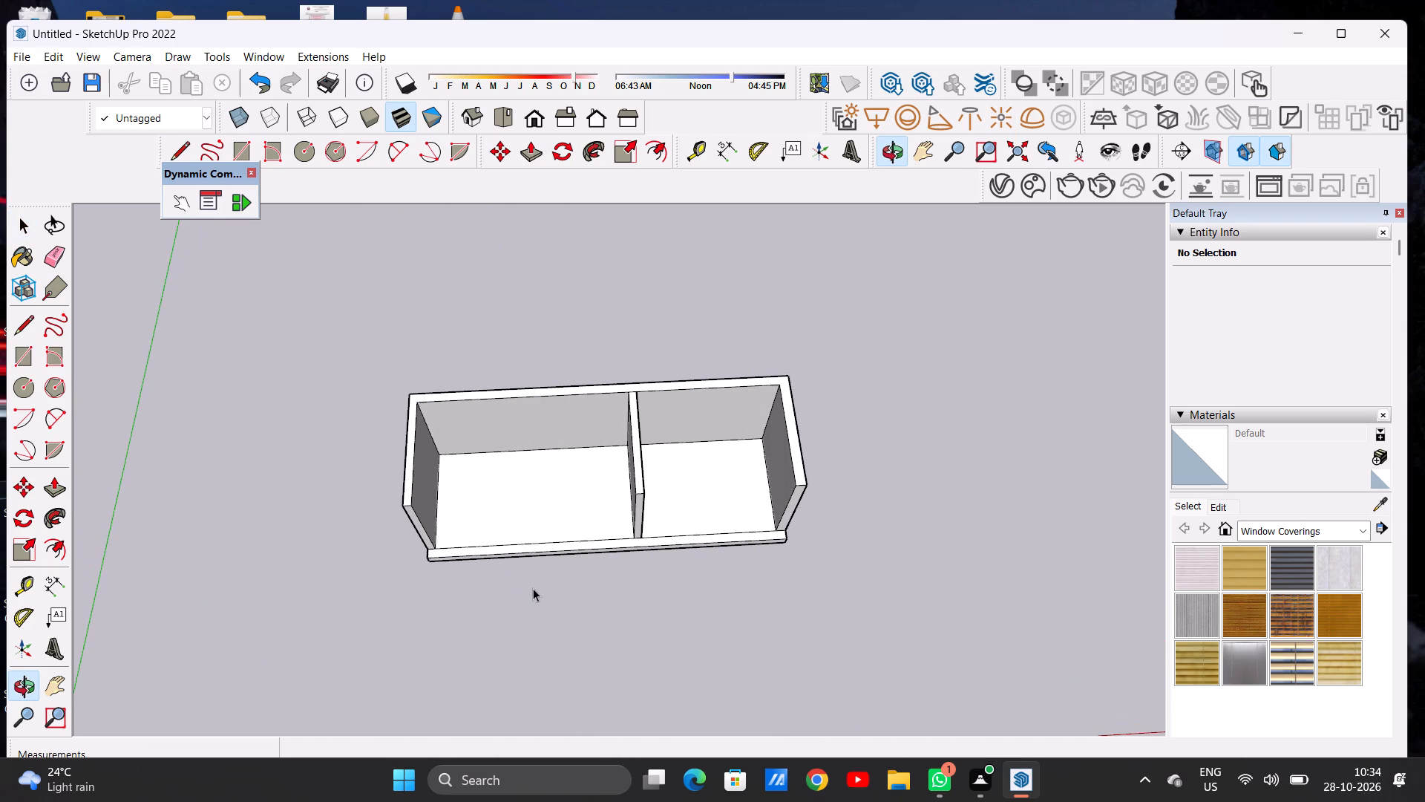
middle_click_drag(536, 484, 536, 507)
scroll(536, 507, "up", 4)
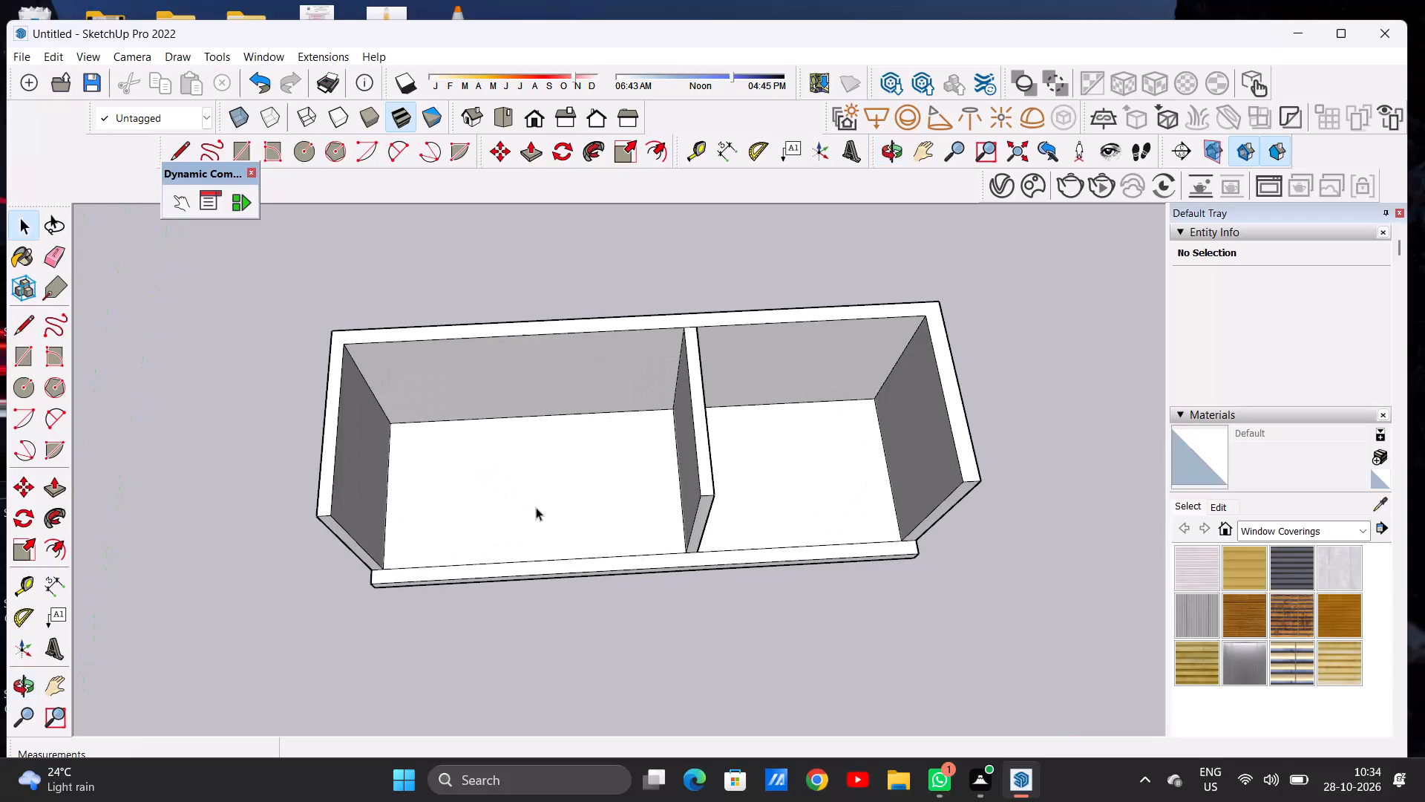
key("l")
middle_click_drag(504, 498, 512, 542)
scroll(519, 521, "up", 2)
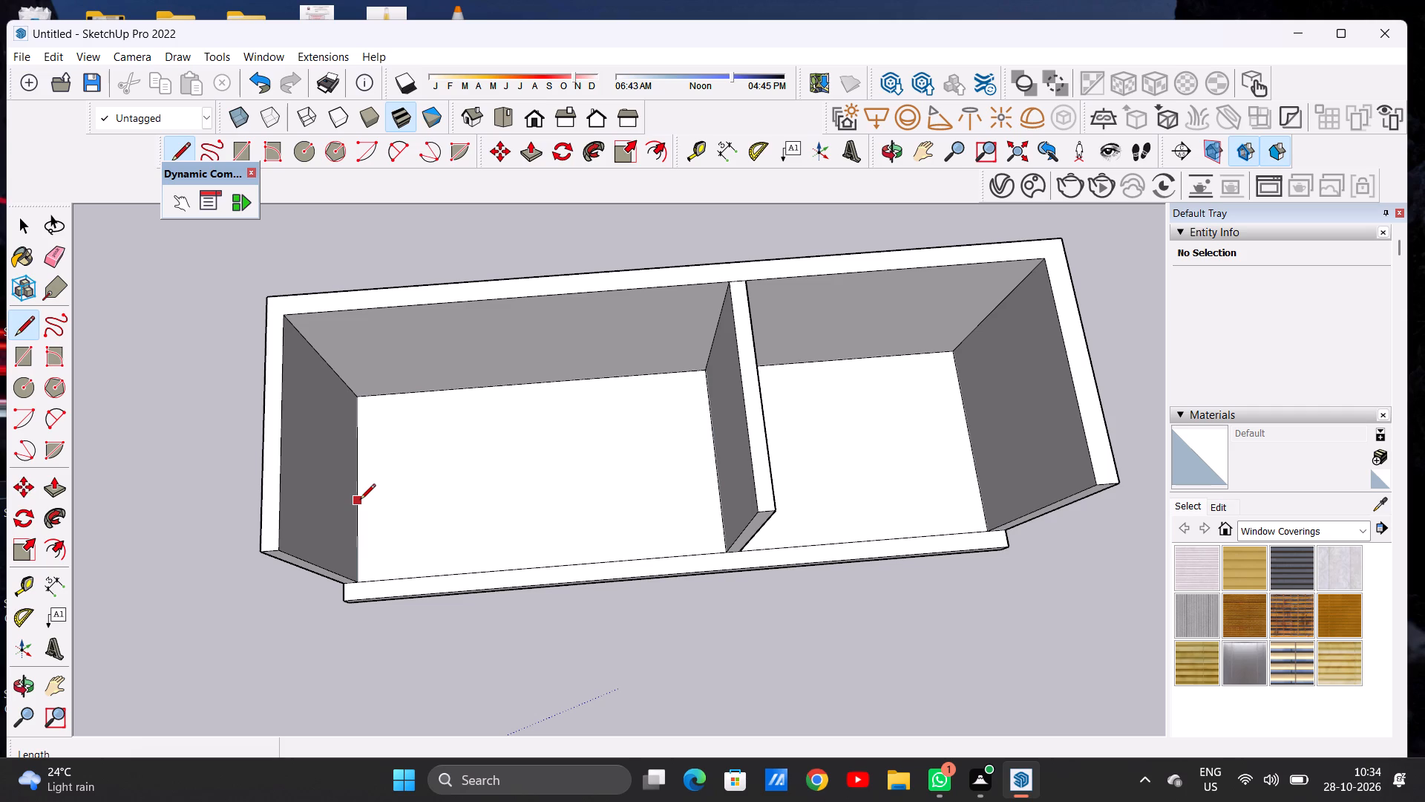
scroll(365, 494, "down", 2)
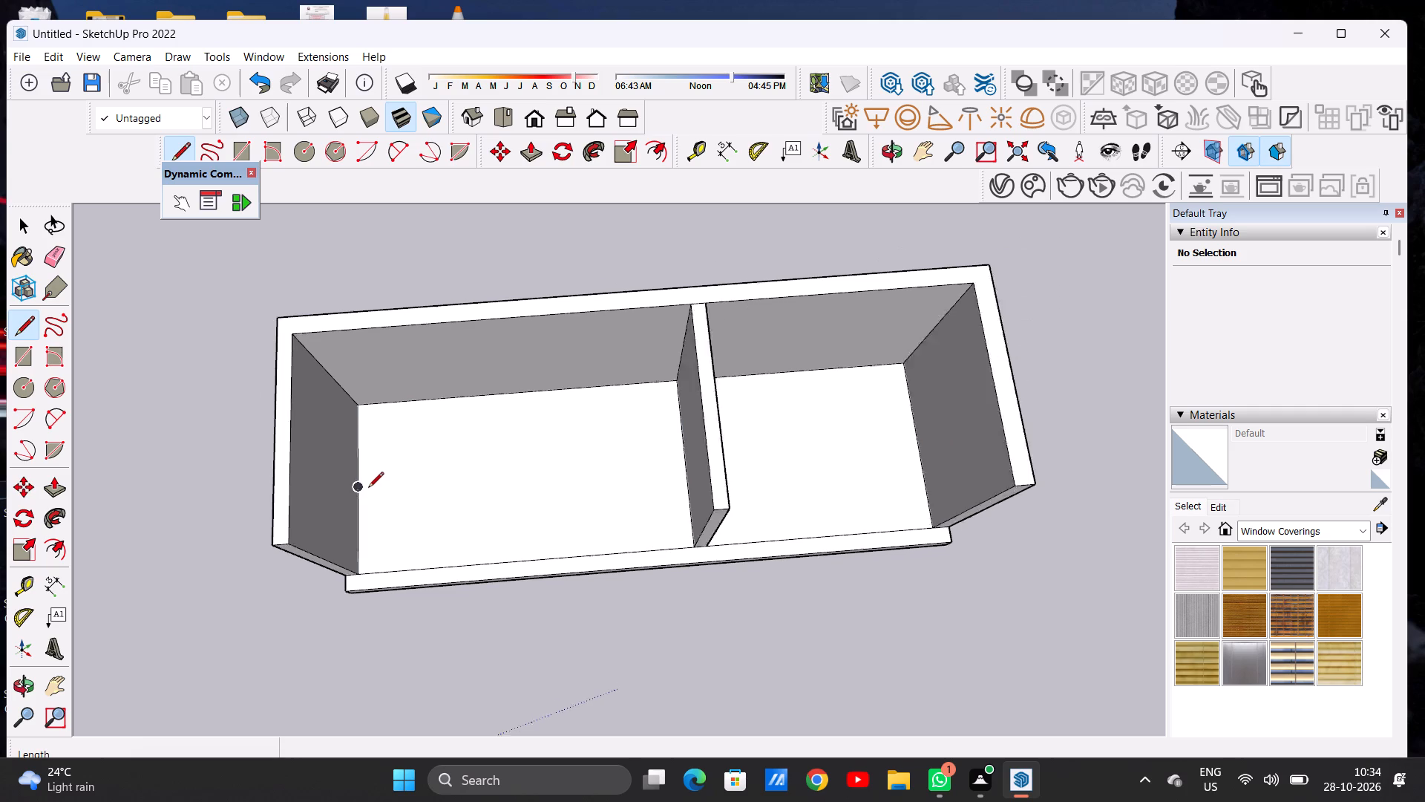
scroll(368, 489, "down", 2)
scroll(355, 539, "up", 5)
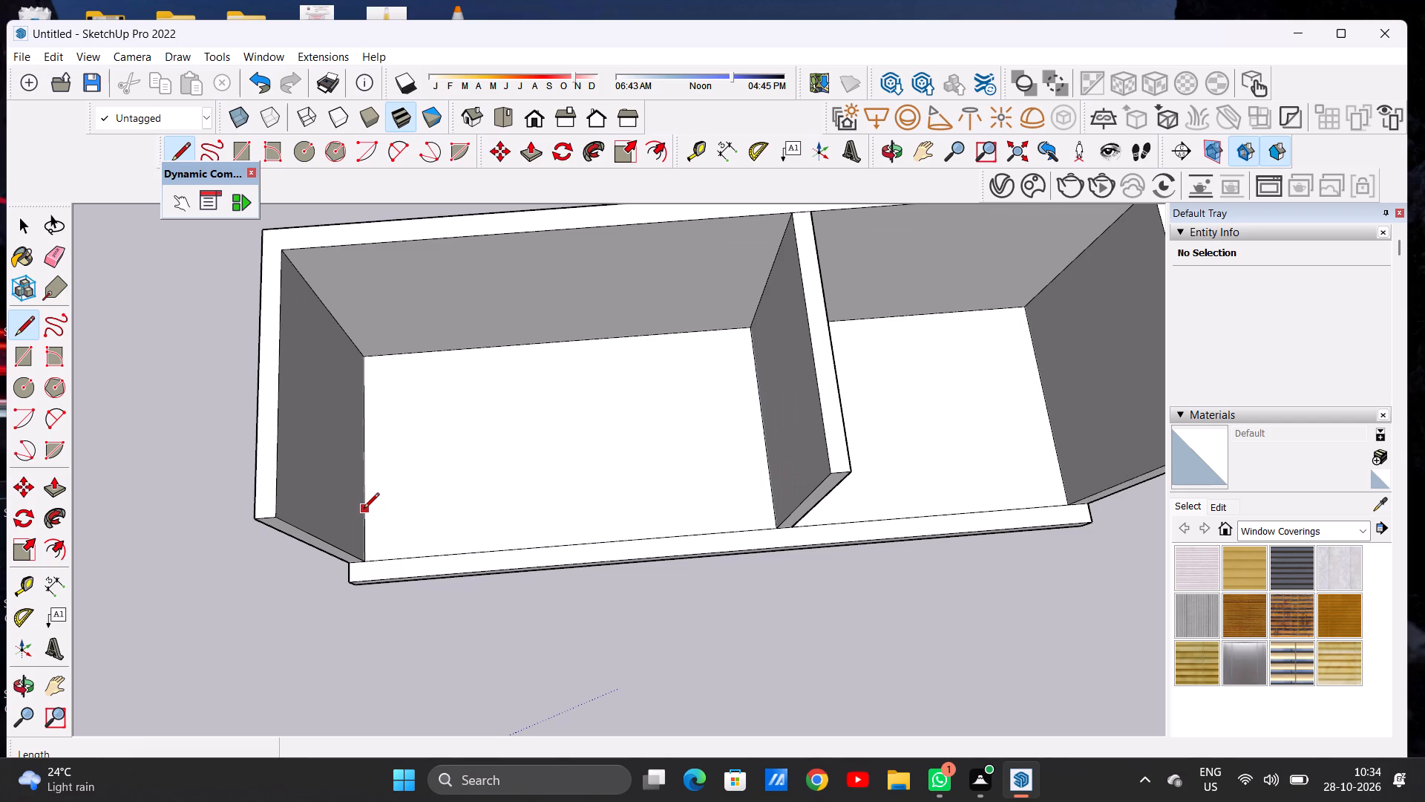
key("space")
Draw a line about 13' 8 3/8" long across the left bay's floor, from the back wall to the front, left of the partition.
scroll(453, 541, "down", 8)
middle_click_drag(550, 521, 549, 512)
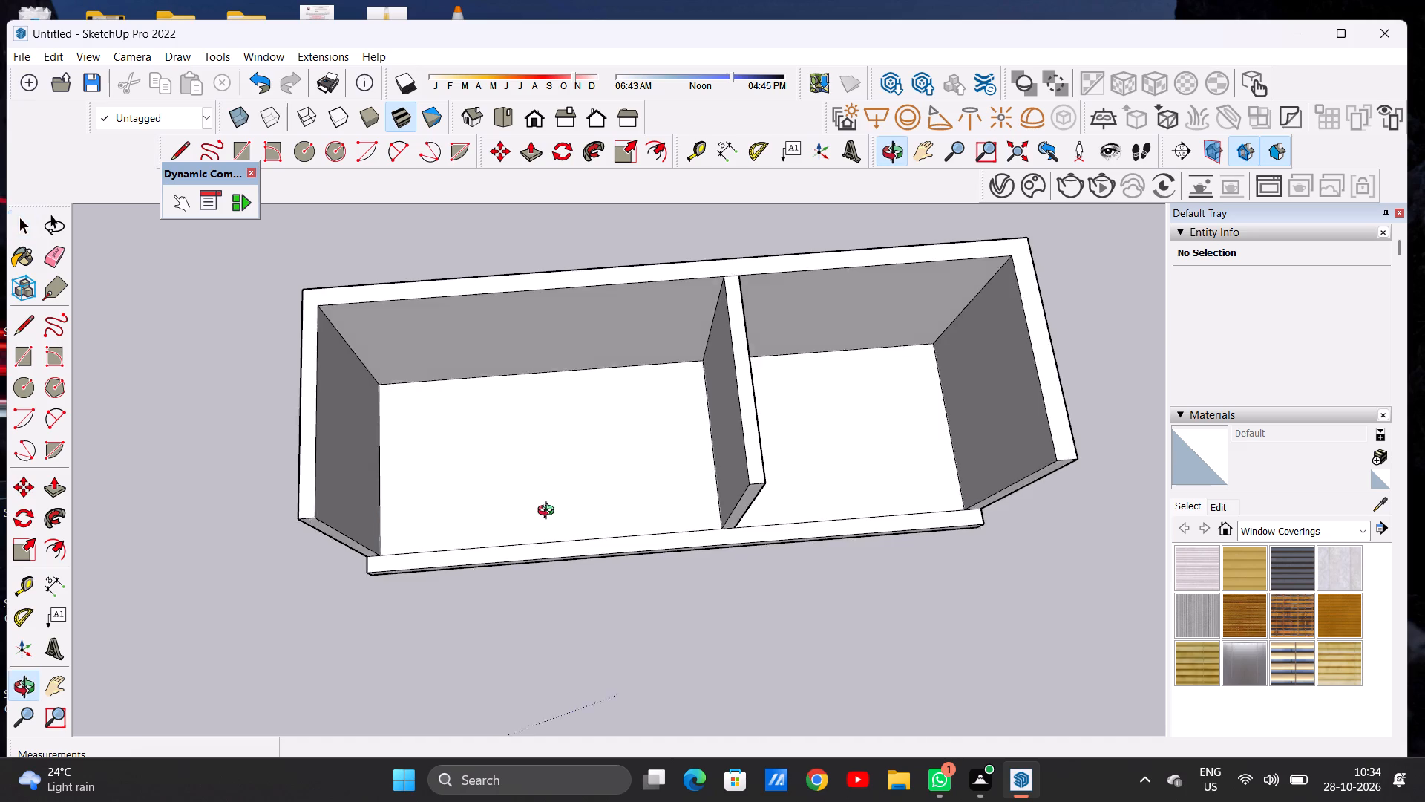
middle_click_drag(549, 512, 524, 307)
scroll(571, 419, "up", 3)
middle_click_drag(575, 480, 591, 507)
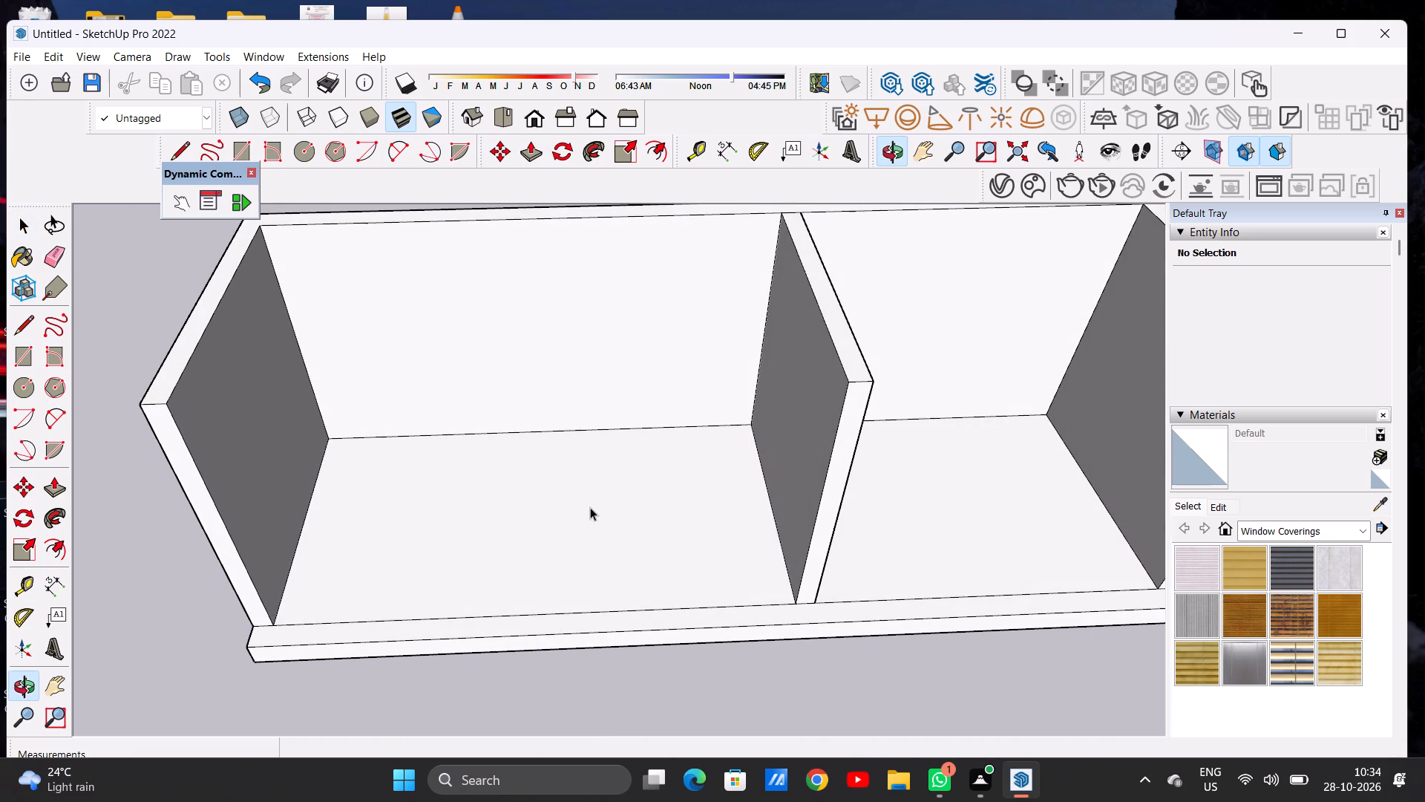
key("l")
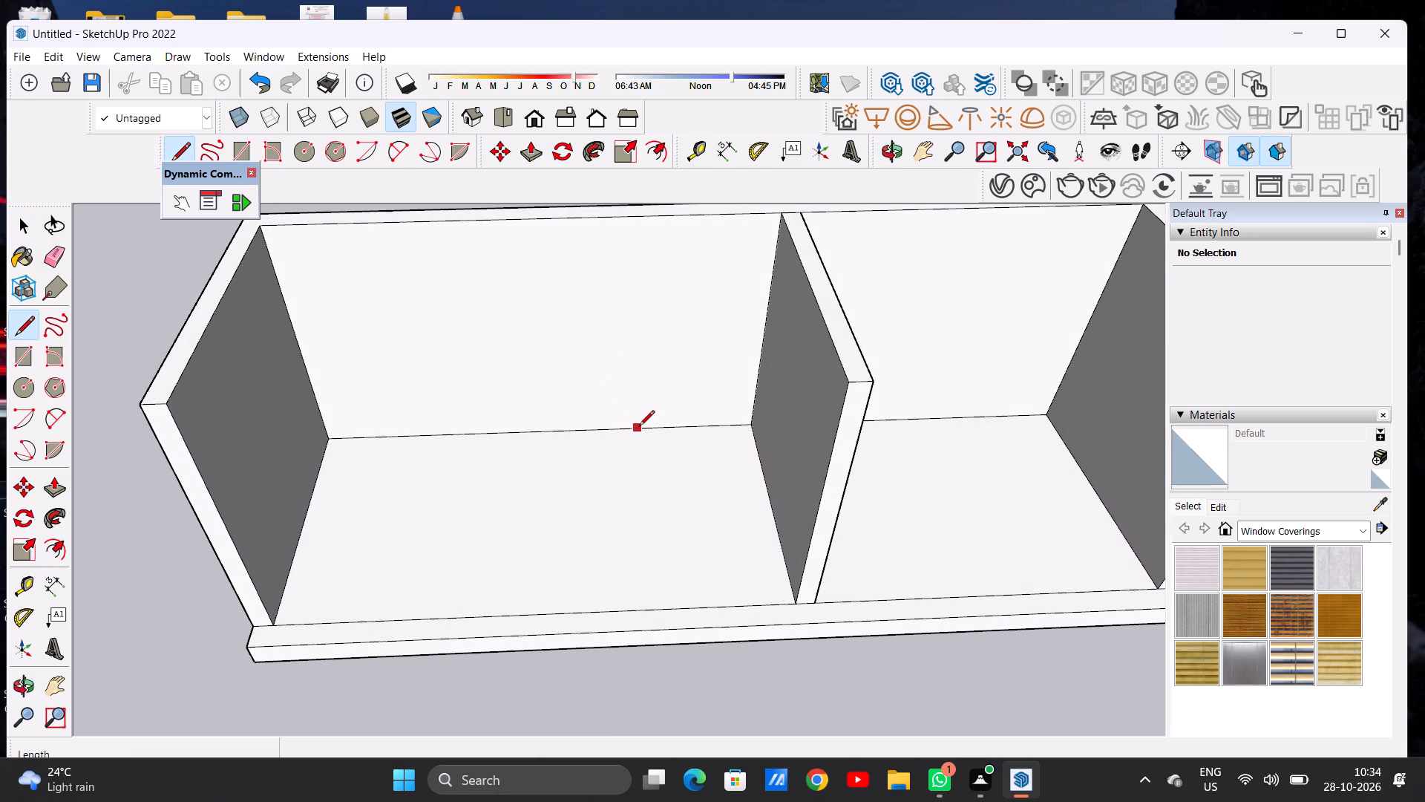
left_click(634, 426)
left_click(660, 607)
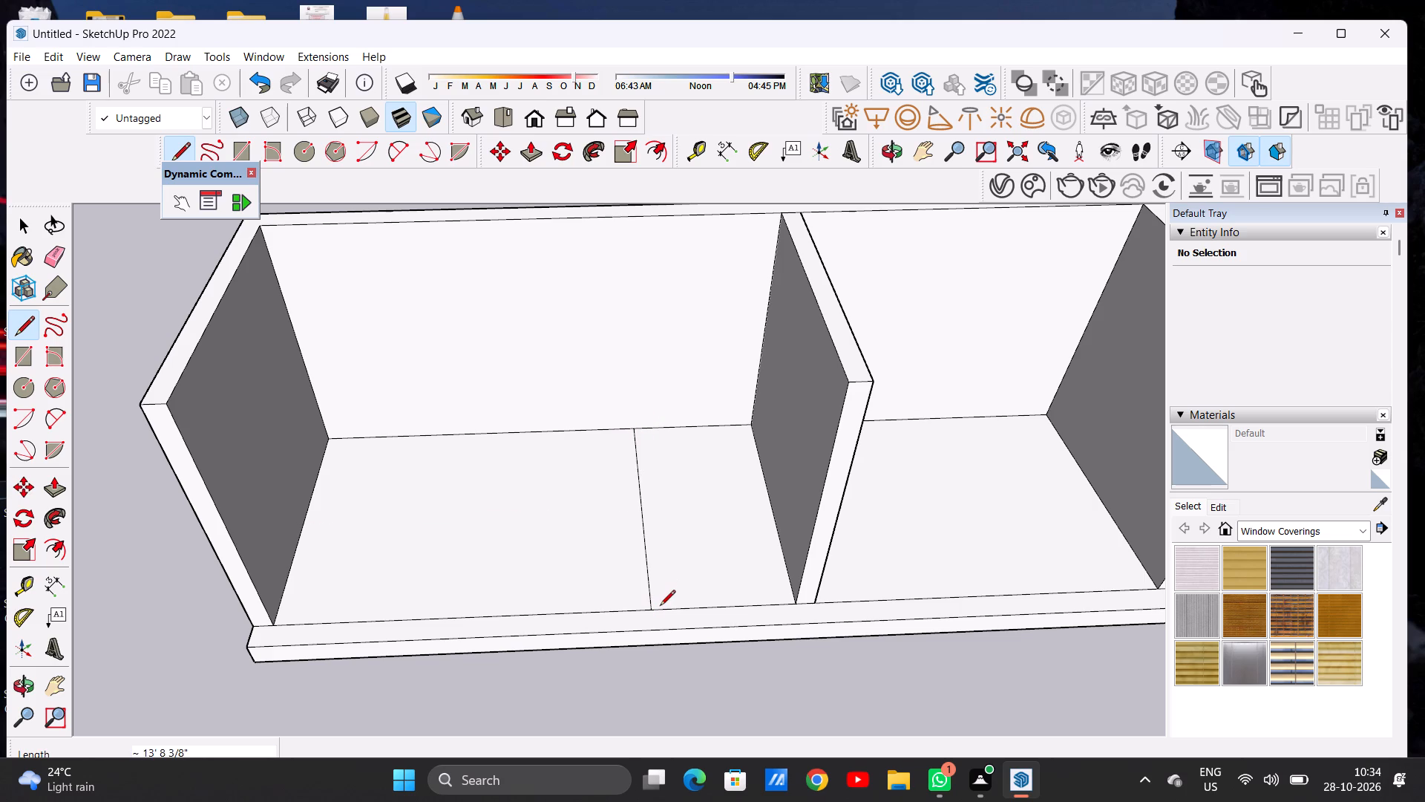
key("space")
Push/Pull the floor area between the new line and the partition up 14' 1/2", level with the partition's top.
type("P")
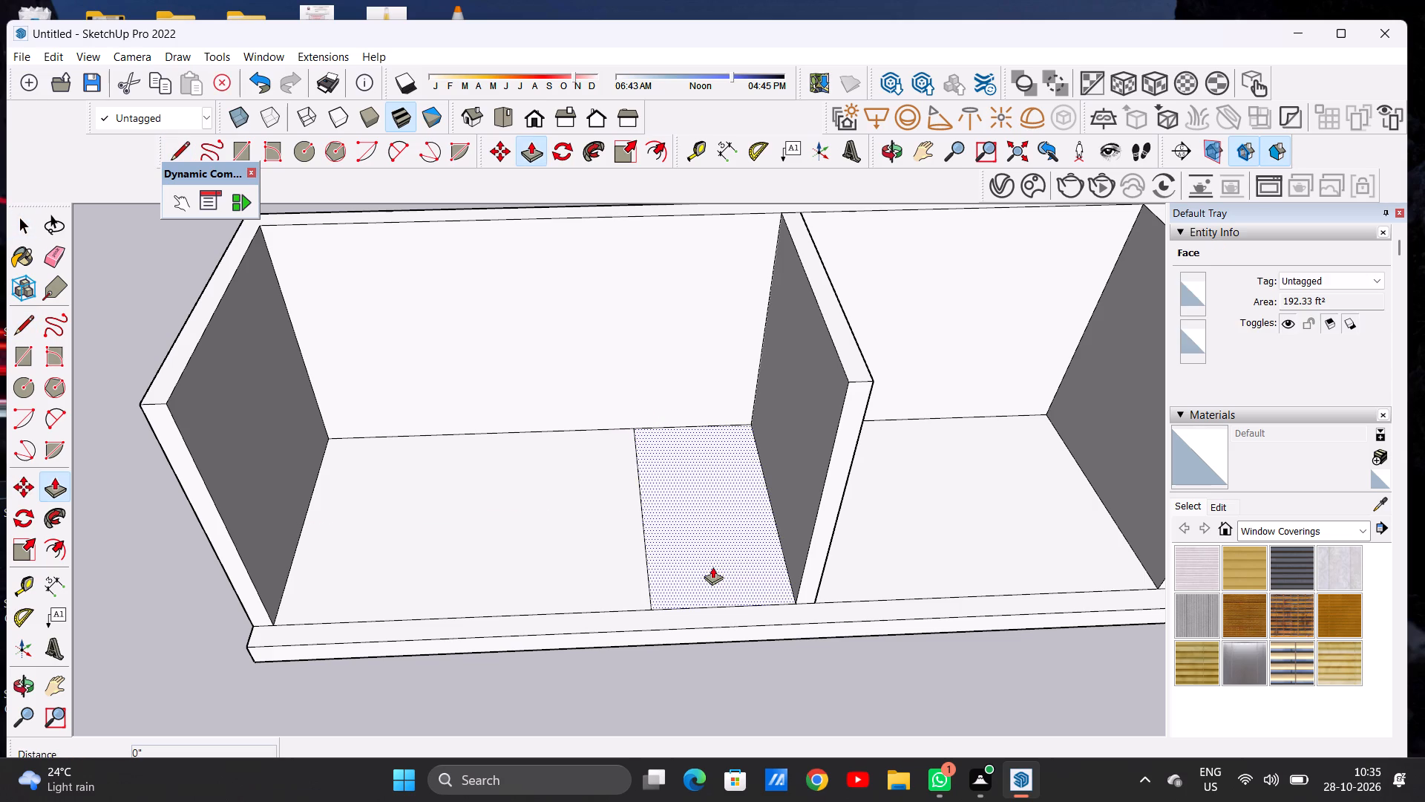
left_click(712, 567)
scroll(737, 468, "down", 2)
scroll(737, 468, "up", 1)
scroll(737, 468, "down", 6)
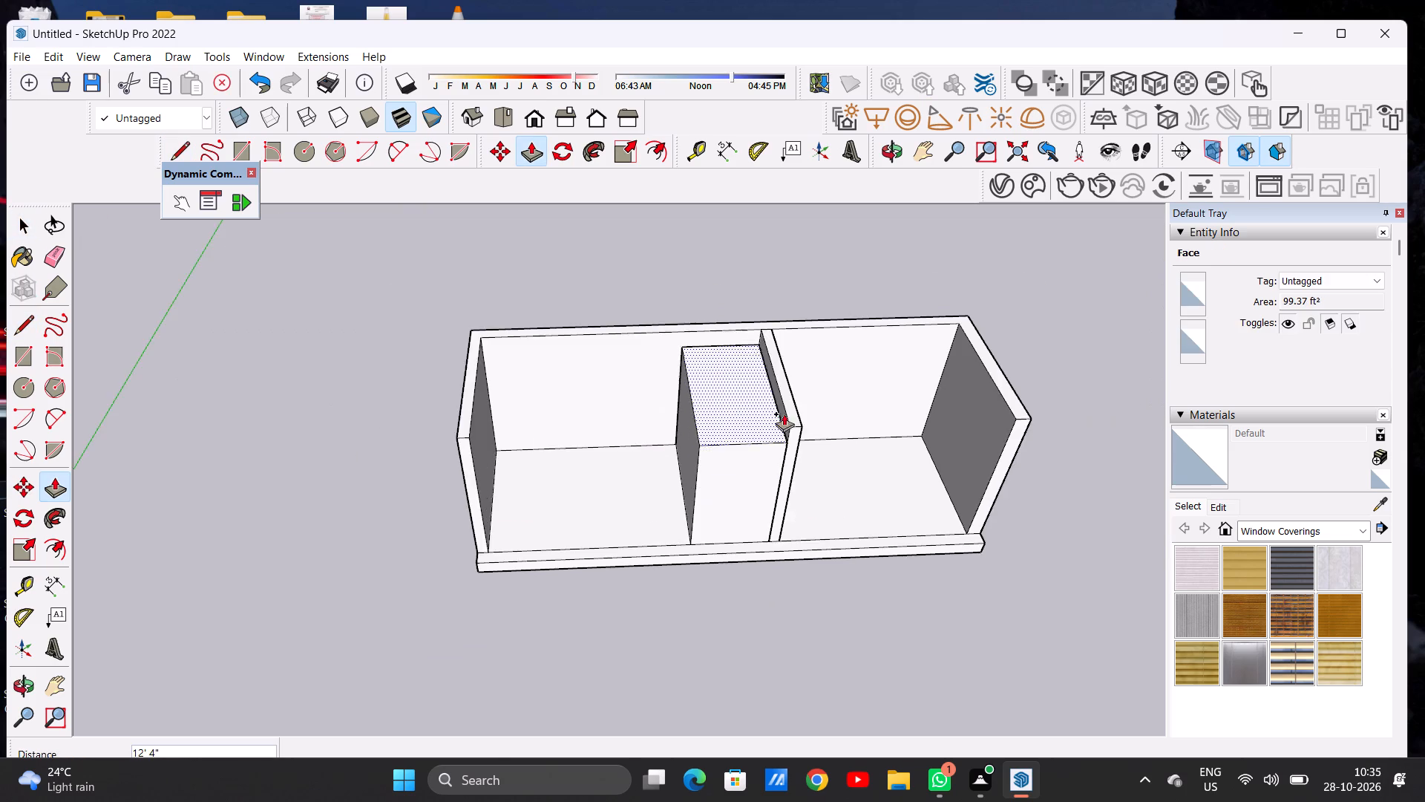
scroll(792, 408, "up", 9)
left_click(784, 437)
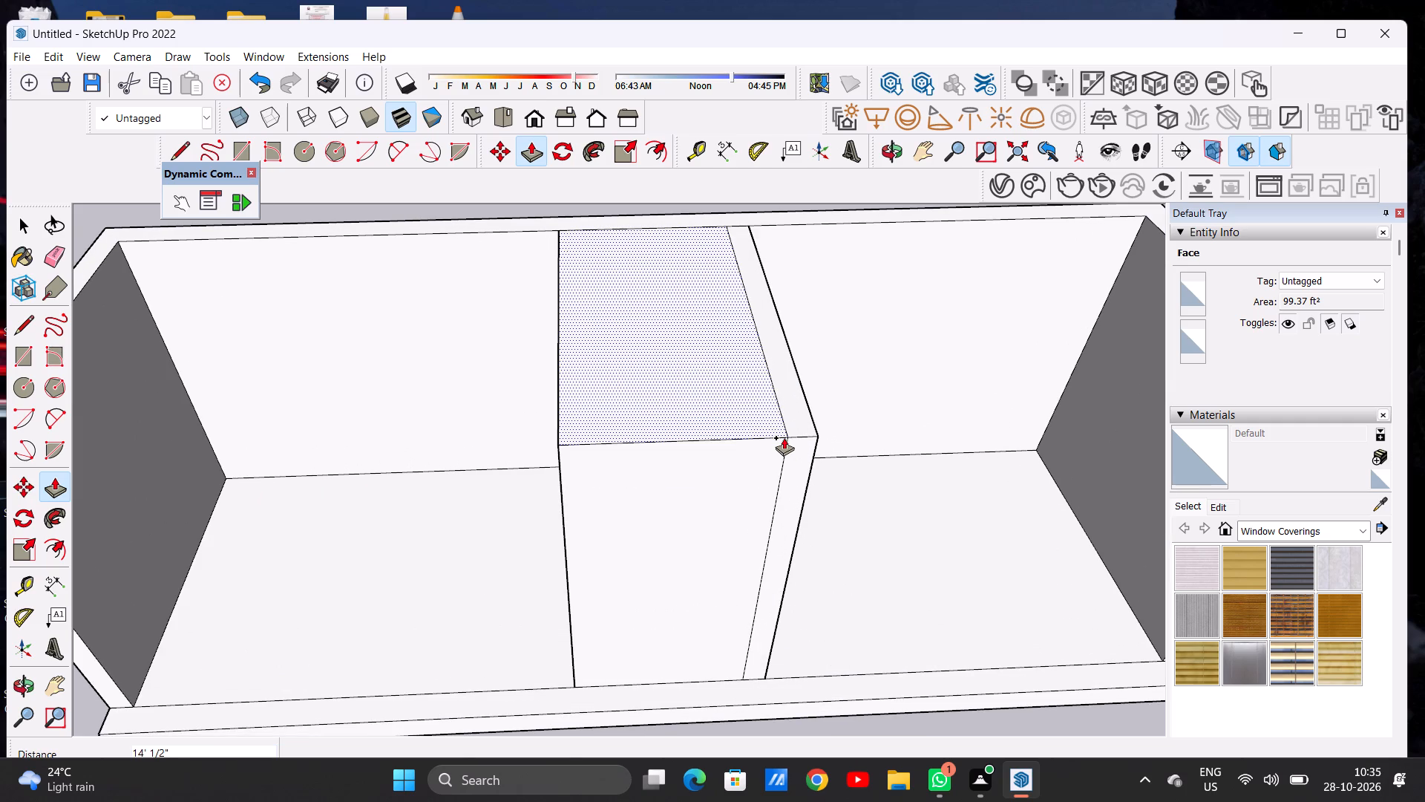
key("space")
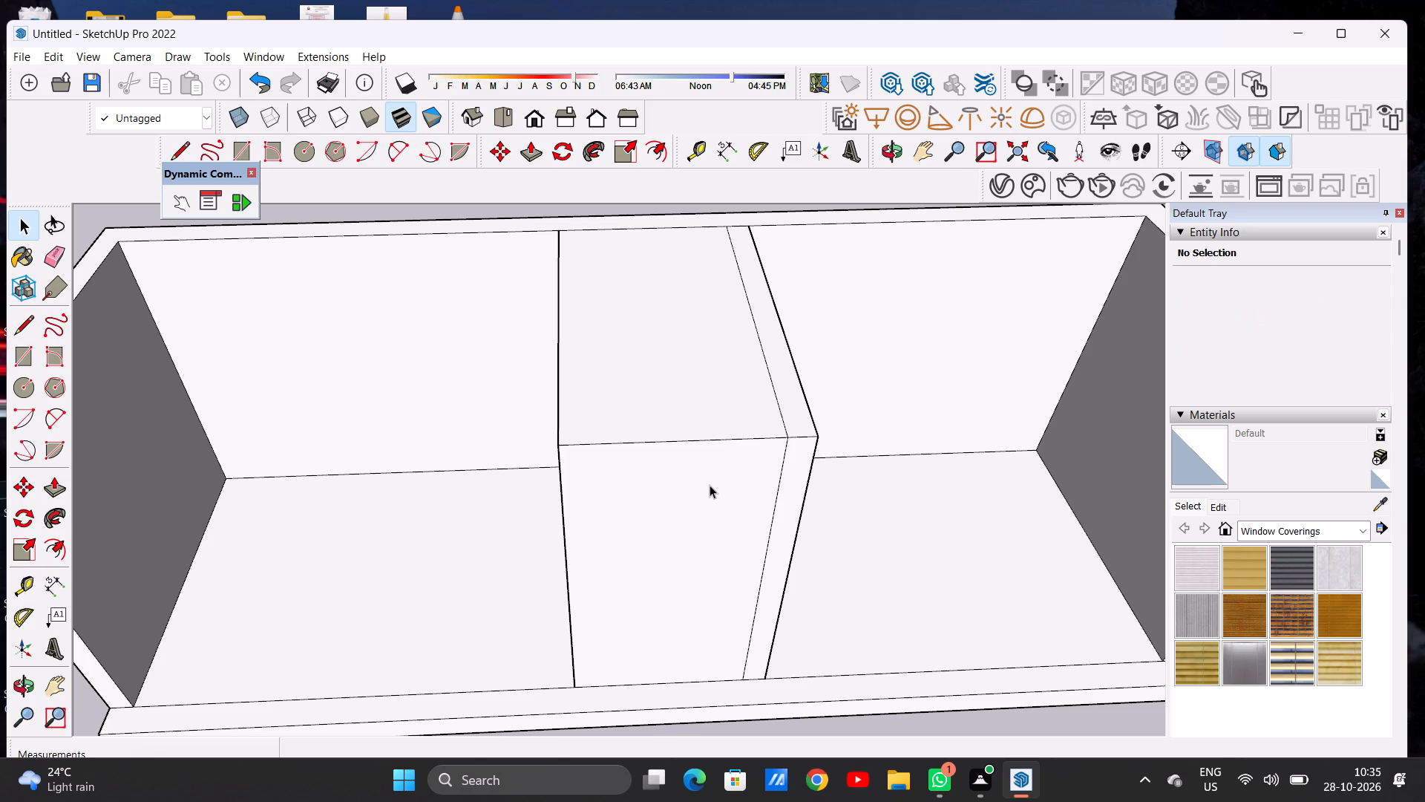
Examine the room and the raised block beside the partition from the front.
scroll(709, 485, "down", 5)
scroll(712, 488, "up", 1)
scroll(712, 488, "down", 3)
middle_click_drag(718, 516, 719, 400)
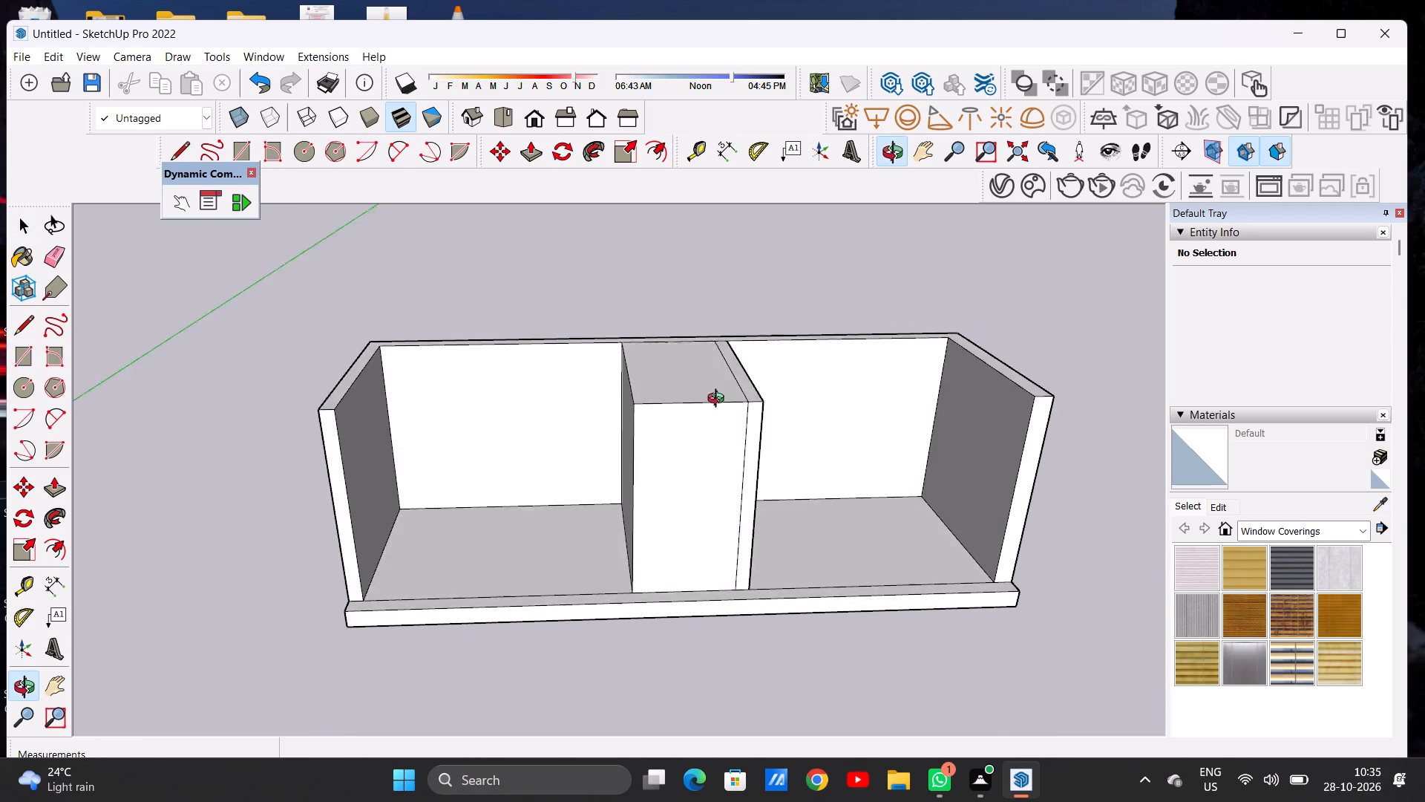
middle_click_drag(719, 400, 708, 336)
scroll(600, 437, "down", 2)
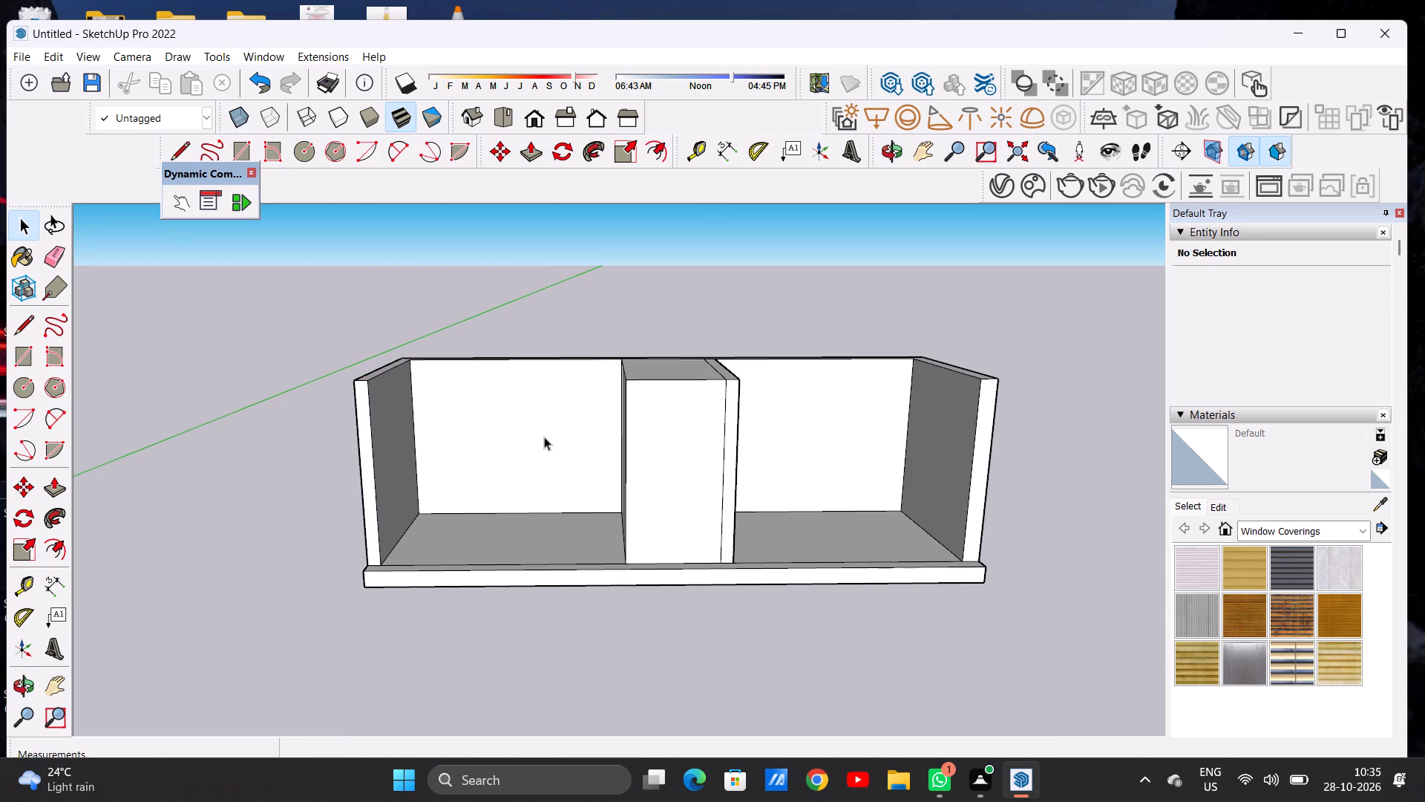
Examine the two bays and the full-height block beside the partition from above.
middle_click_drag(571, 408, 565, 581)
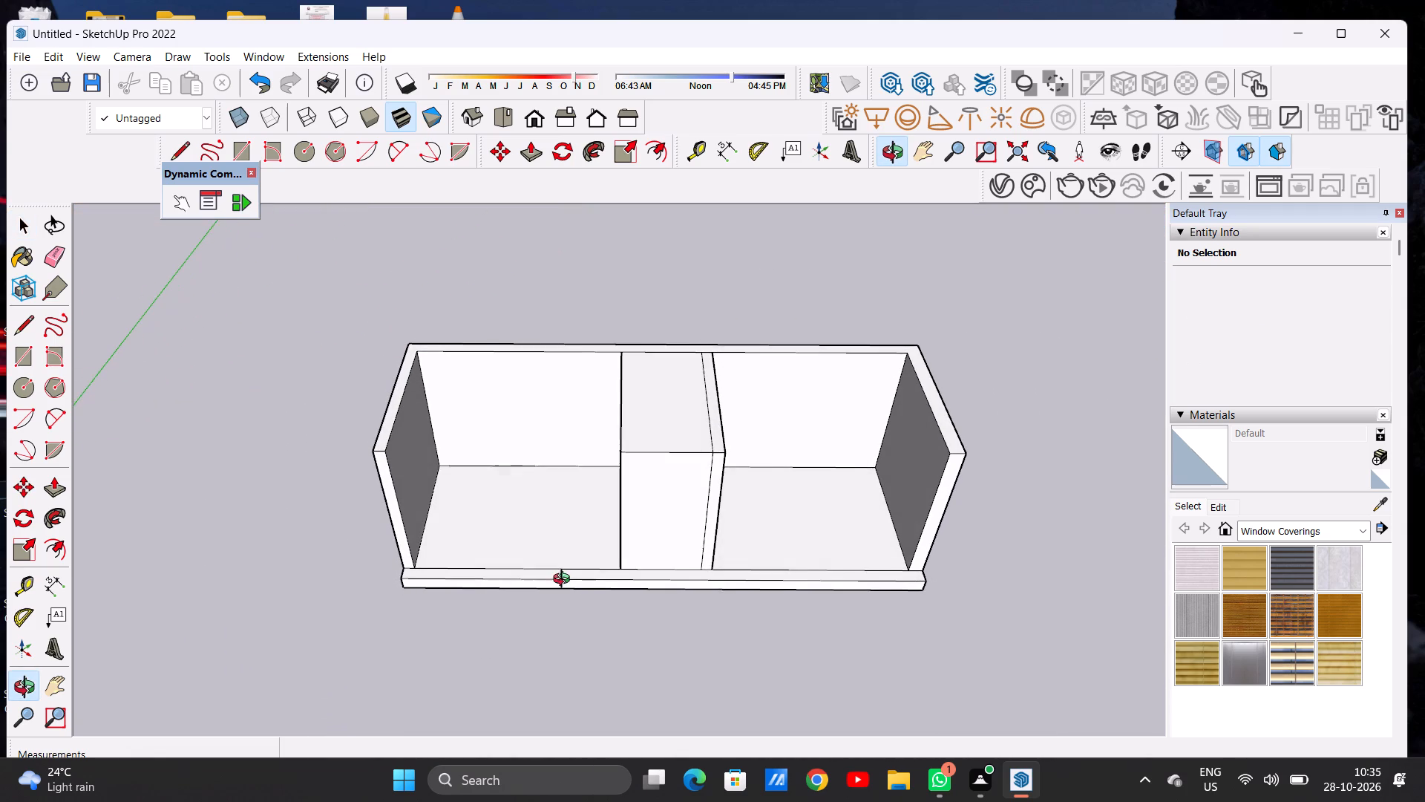
middle_click_drag(565, 581, 560, 575)
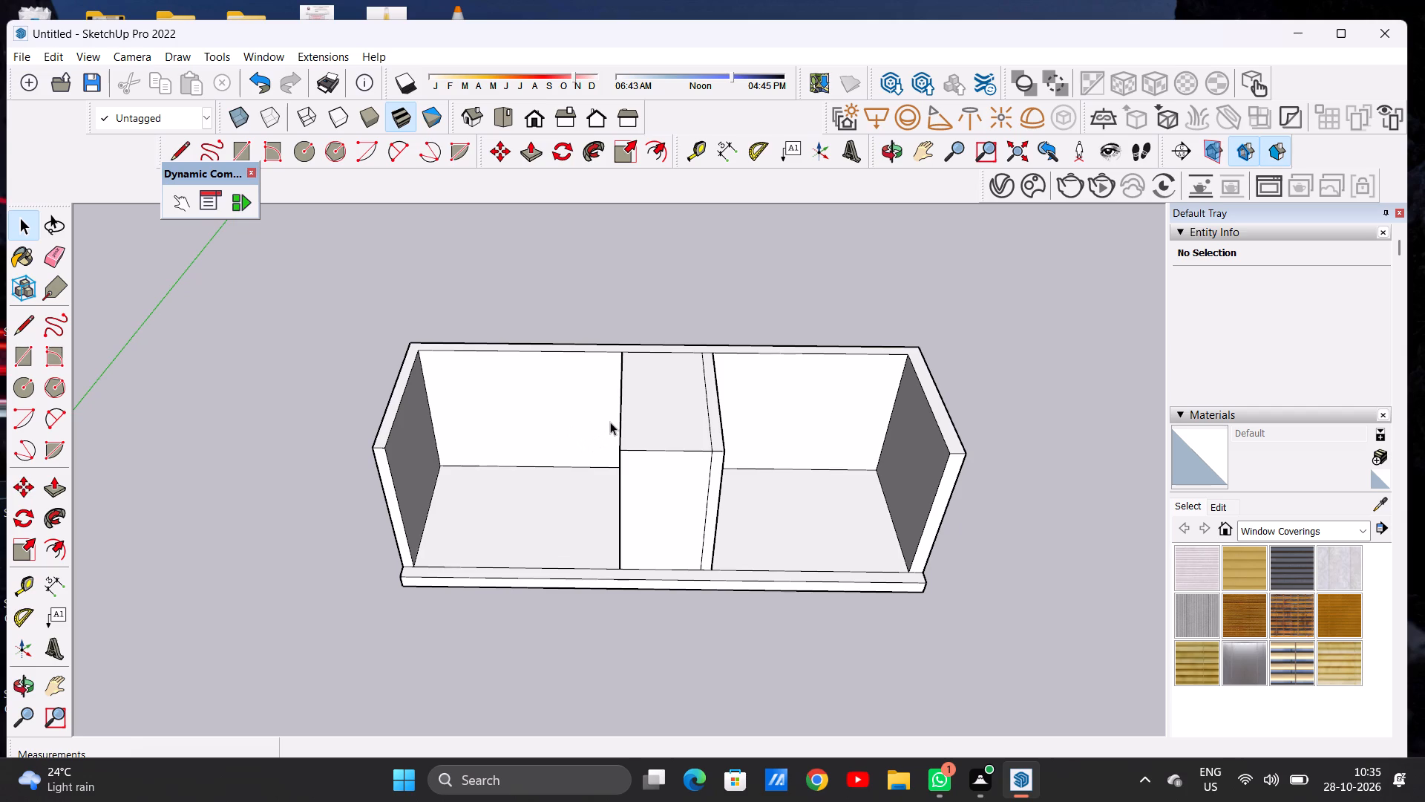
middle_click_drag(552, 430, 571, 478)
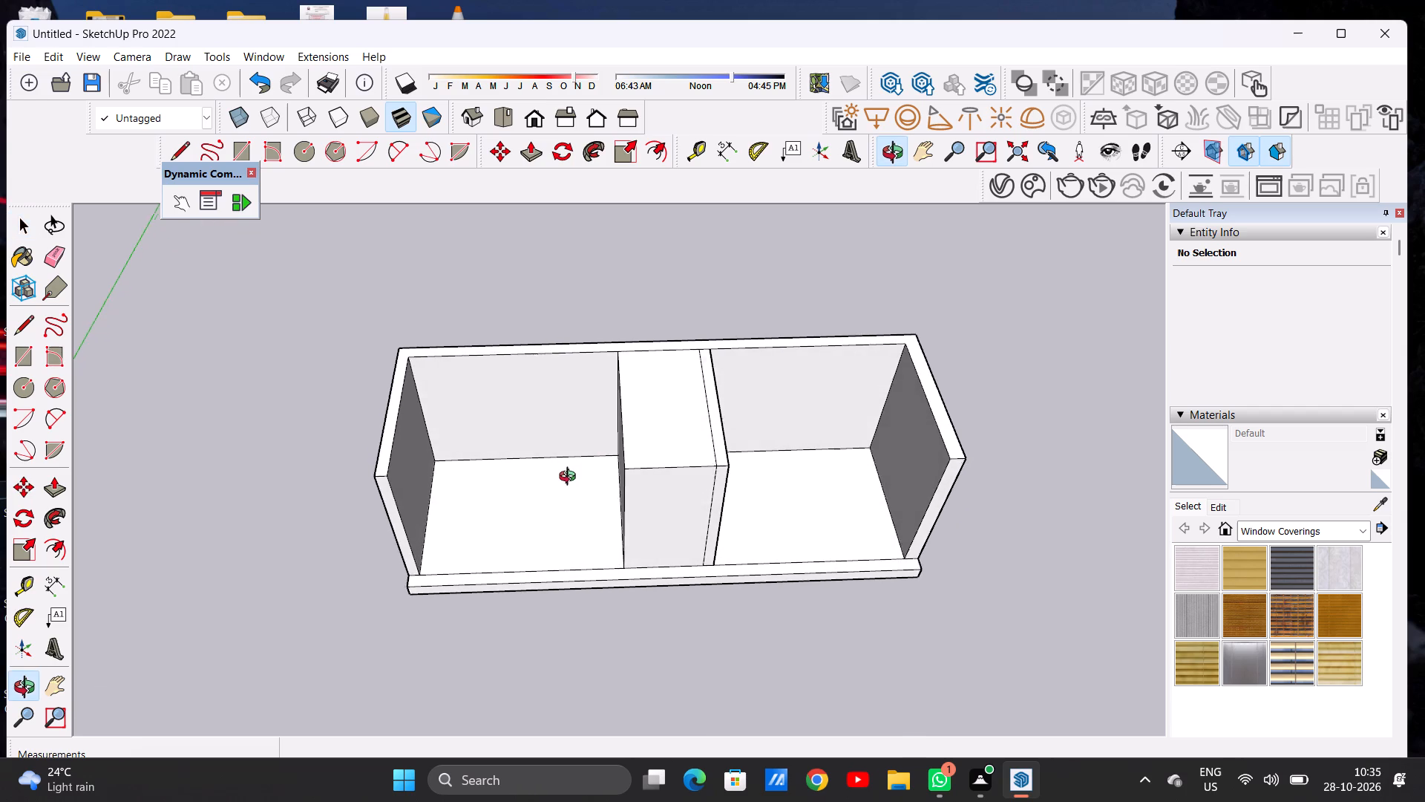
middle_click_drag(571, 478, 571, 479)
scroll(610, 440, "down", 3)
scroll(517, 486, "up", 7)
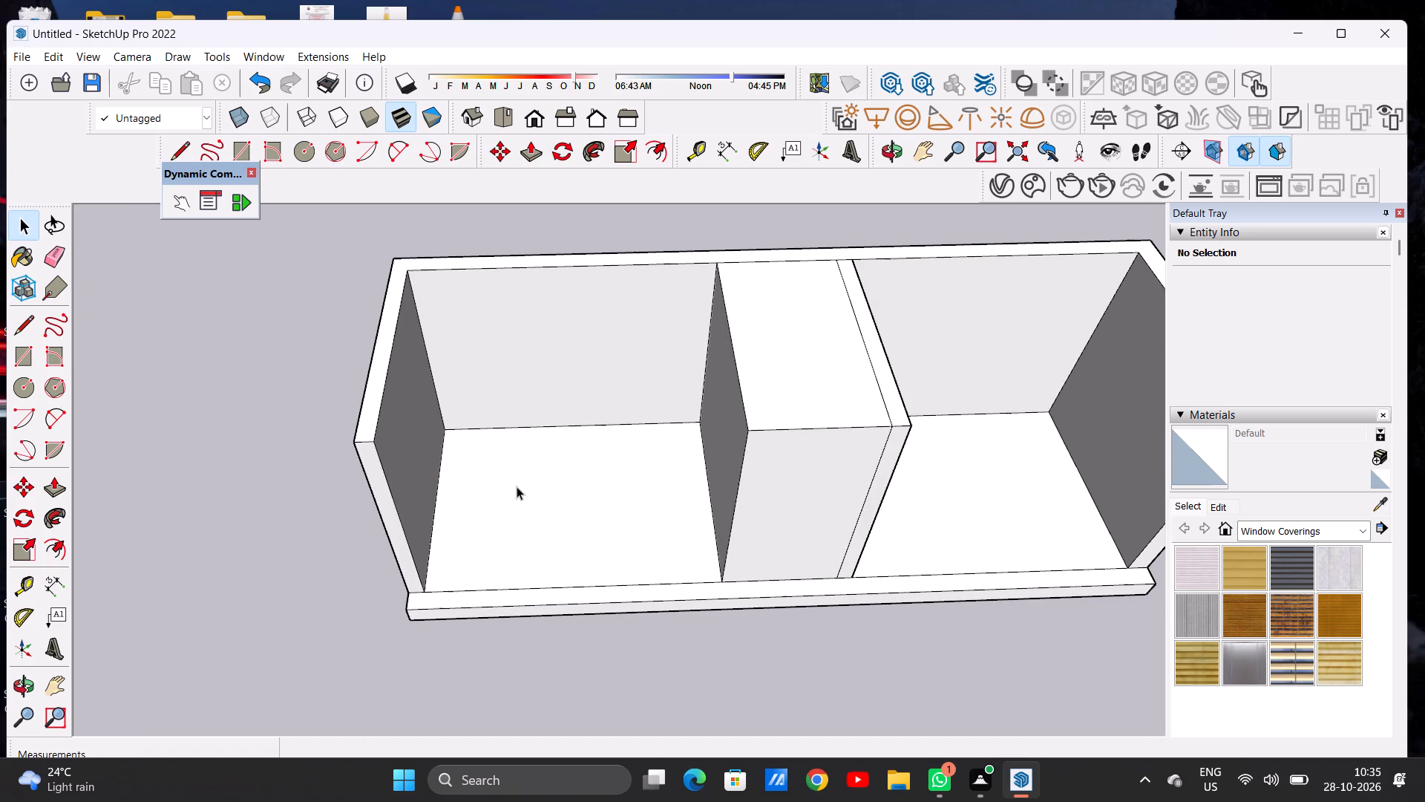
scroll(554, 484, "up", 1)
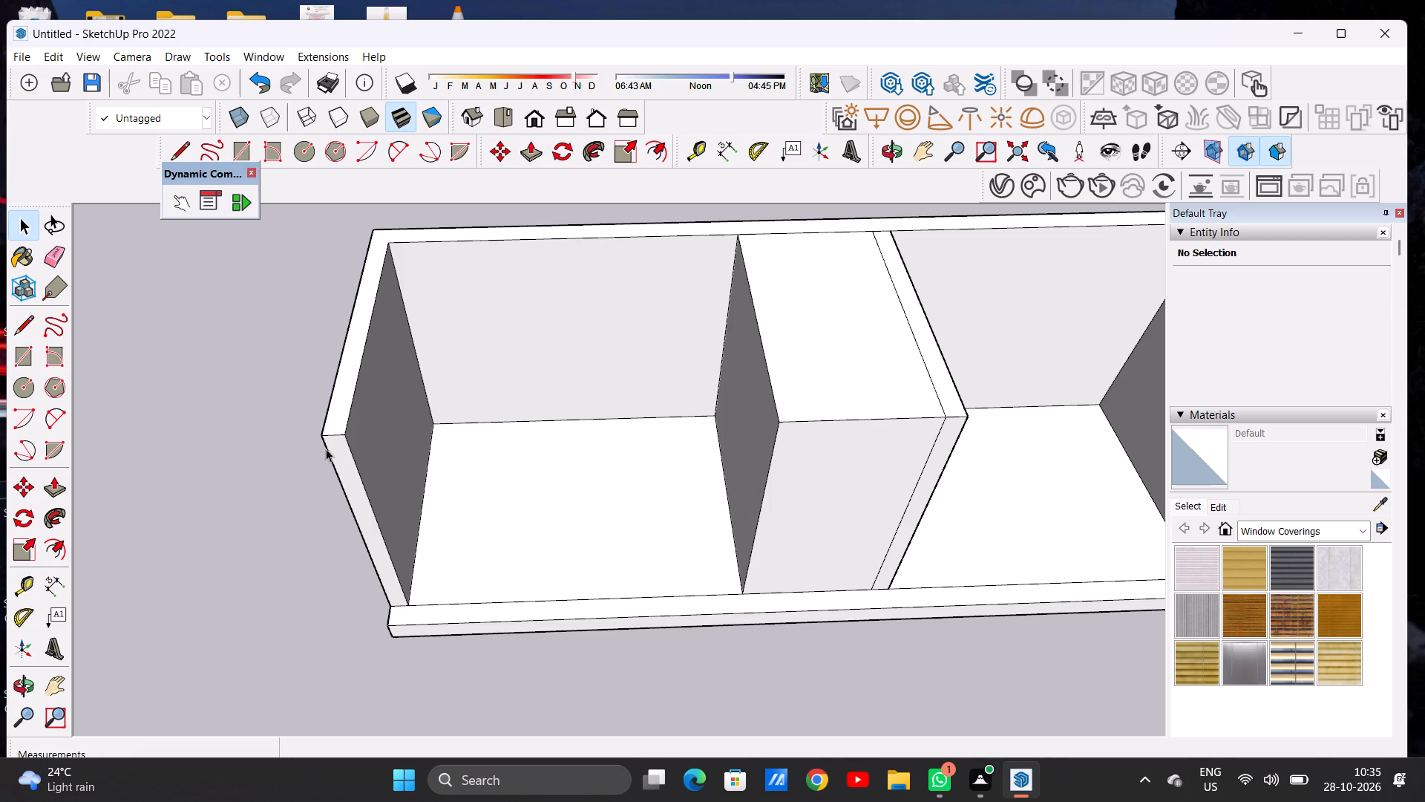
scroll(298, 425, "down", 5)
scroll(480, 420, "down", 2)
Push/Pull the left bay's back wall face forward 13' 8 3/8", flush with the front of the block beside the partition.
middle_click_drag(477, 423, 476, 408)
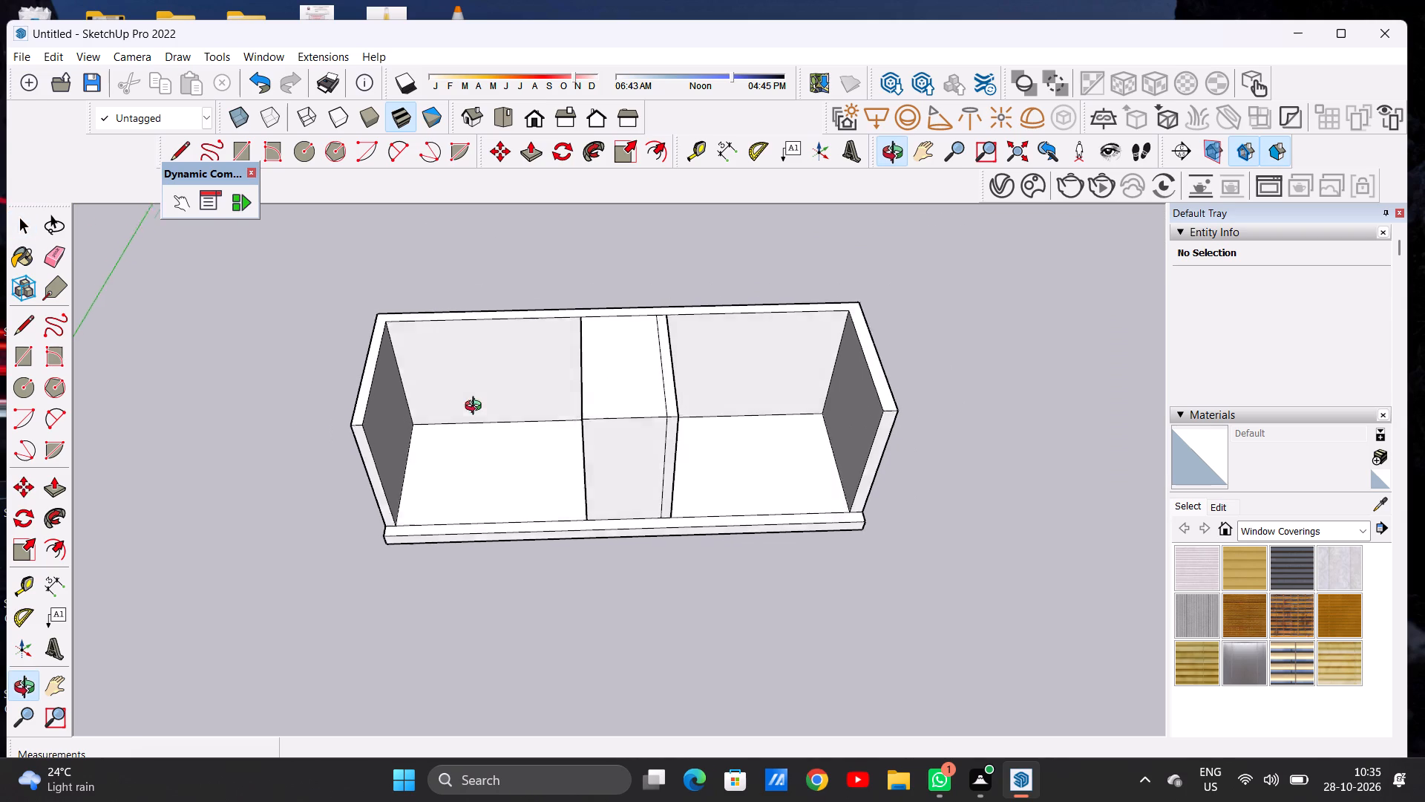
middle_click_drag(476, 408, 475, 346)
scroll(473, 344, "up", 2)
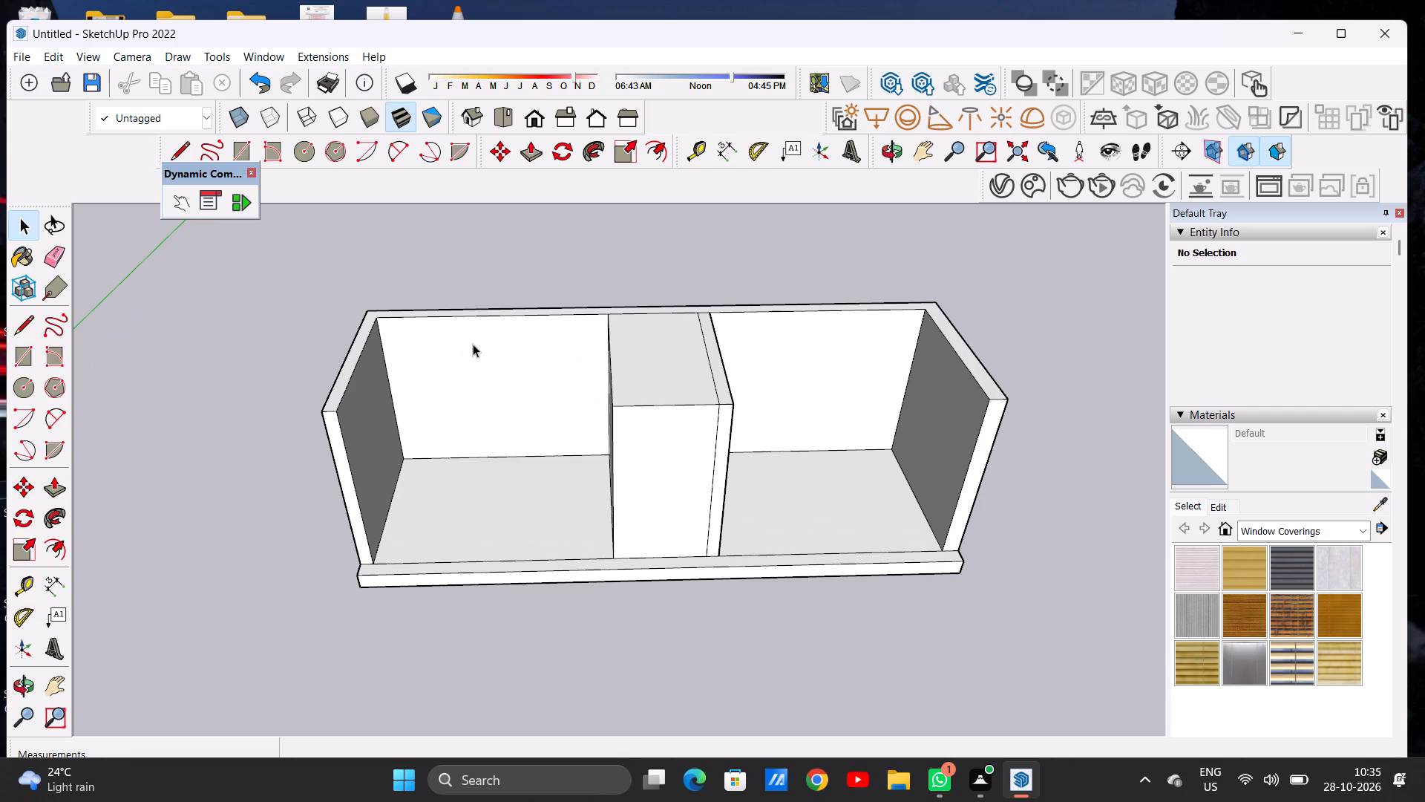
key("p")
scroll(473, 344, "up", 1)
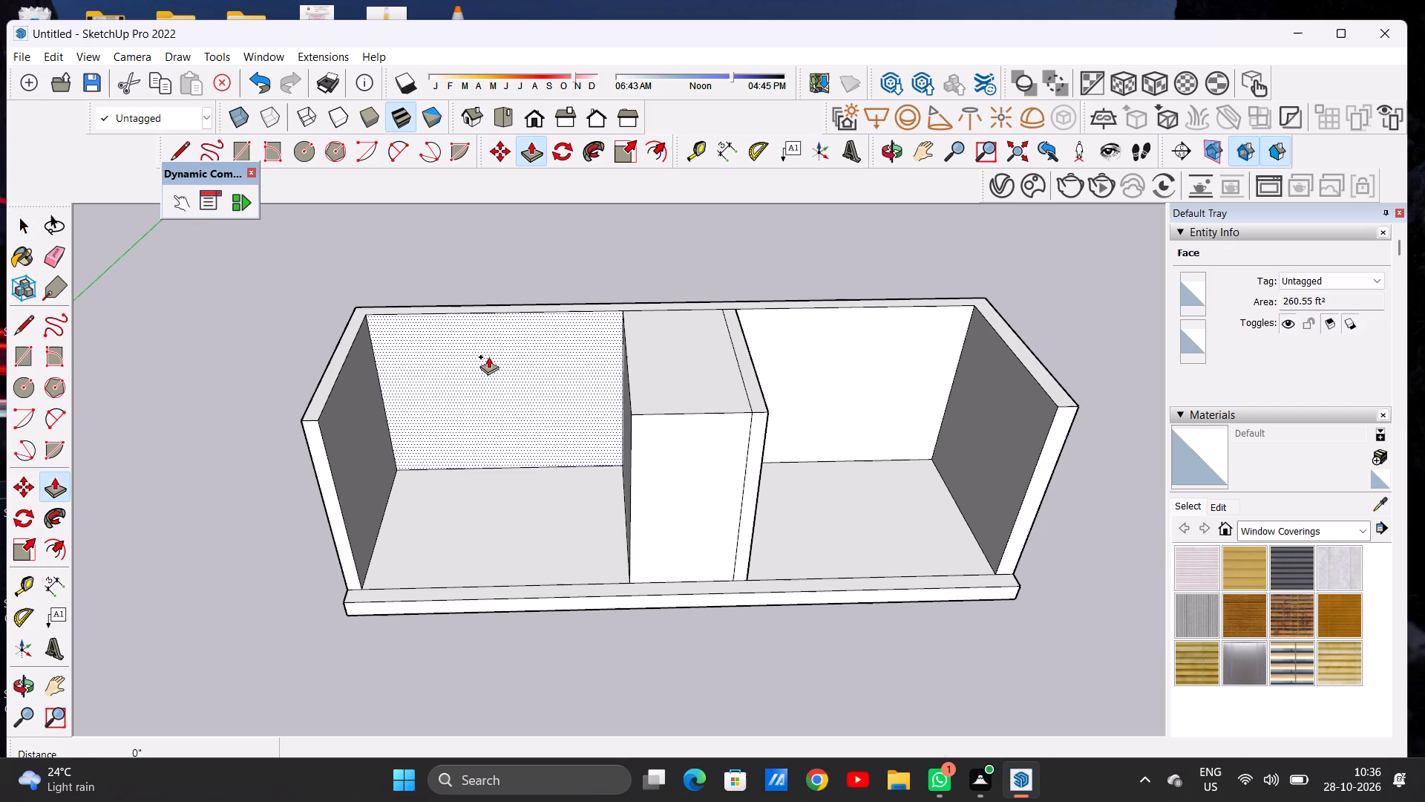
left_click(488, 356)
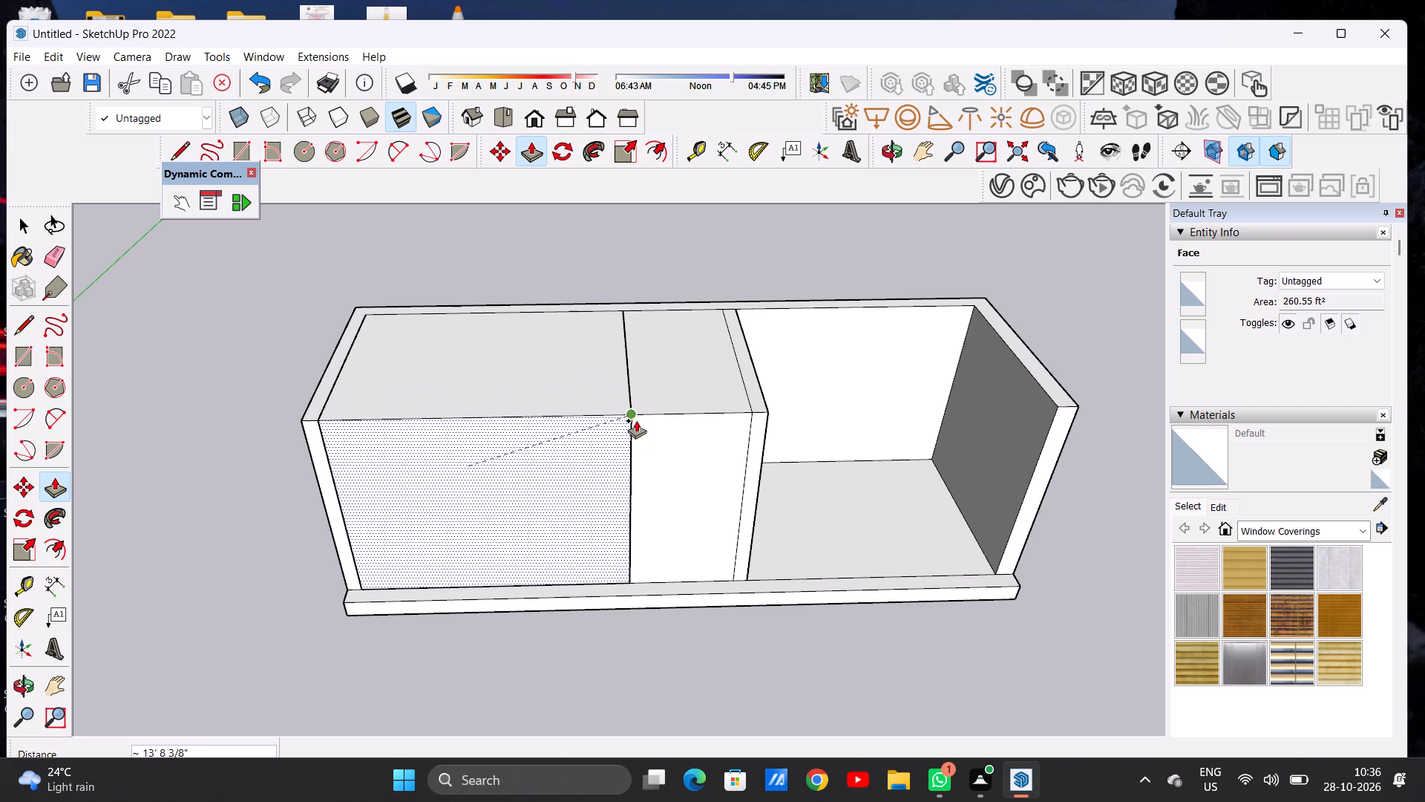
left_click(636, 419)
key("space")
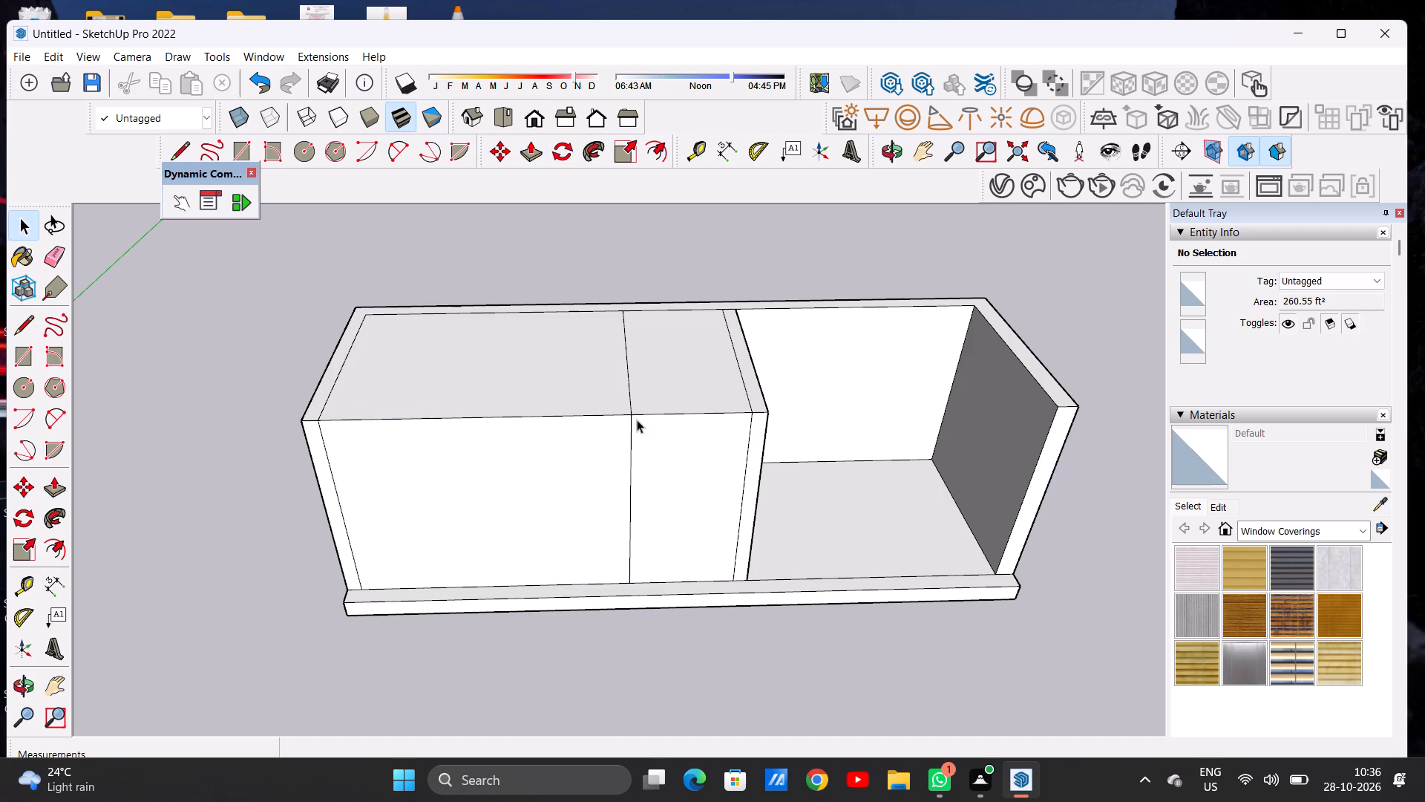
Examine the filled left bay and the open right bay from the front and from above.
scroll(450, 519, "down", 3)
middle_click_drag(467, 532, 474, 352)
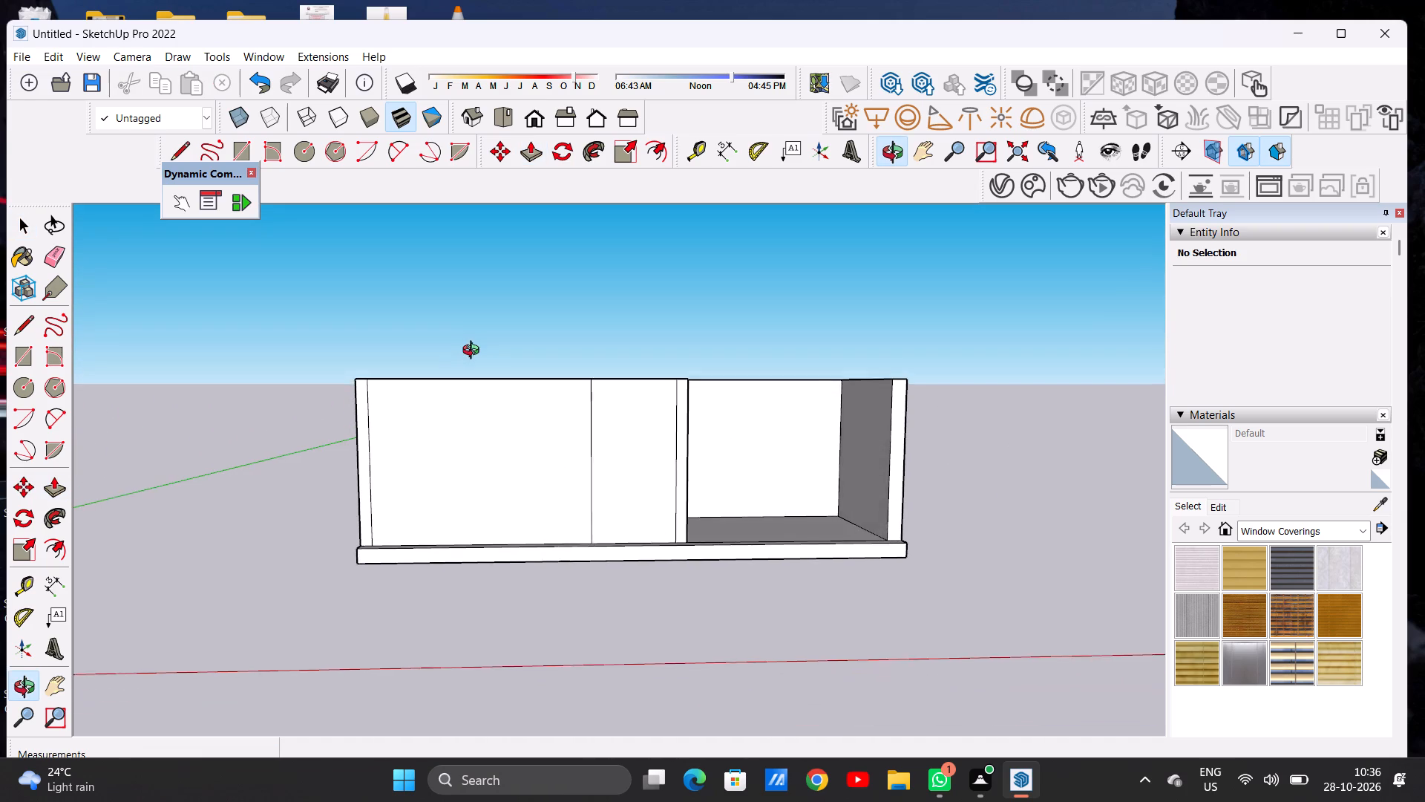
middle_click_drag(474, 352, 471, 356)
scroll(457, 424, "up", 1)
scroll(457, 424, "down", 1)
scroll(457, 424, "up", 3)
scroll(467, 427, "down", 1)
scroll(462, 420, "up", 2)
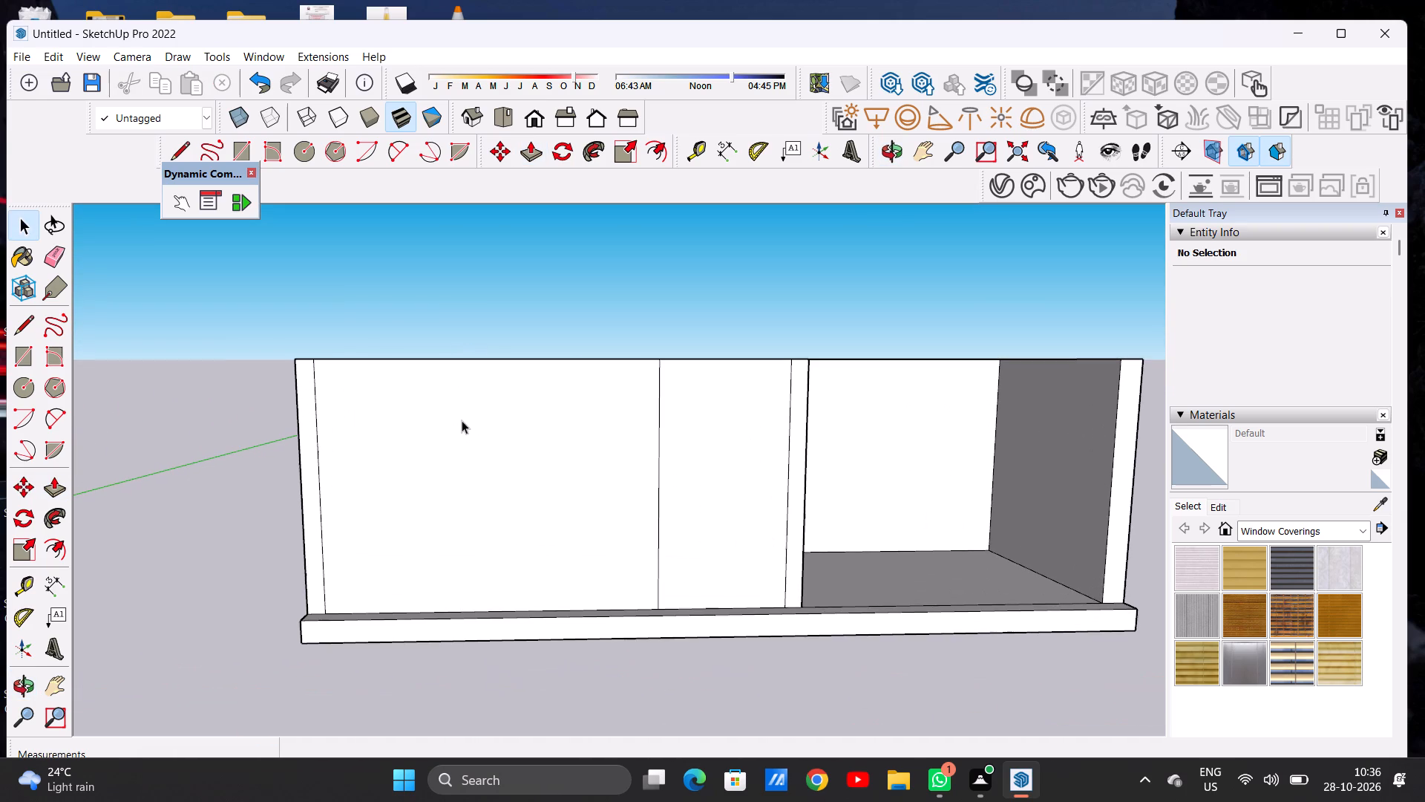
scroll(381, 450, "down", 1)
scroll(381, 450, "up", 1)
scroll(571, 426, "up", 1)
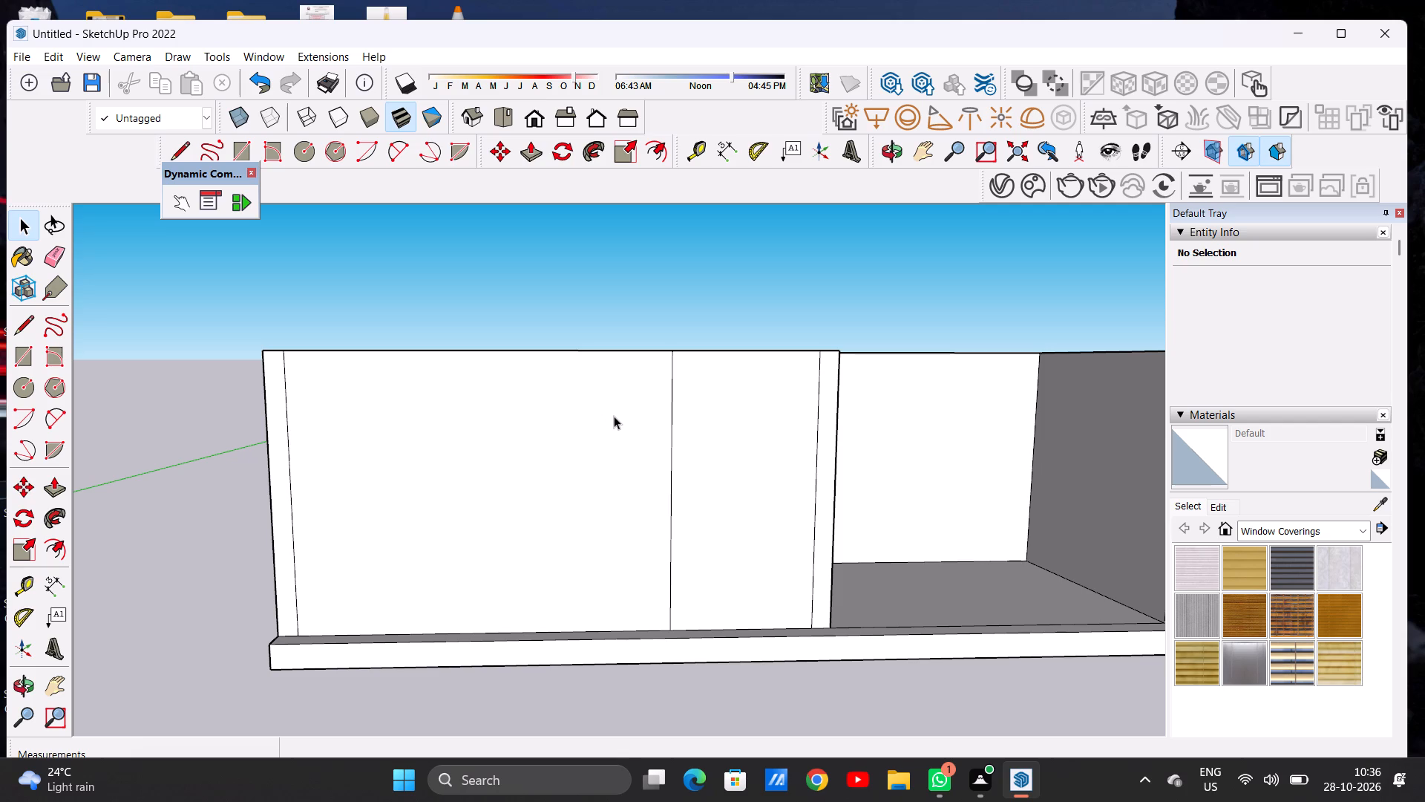
key("l")
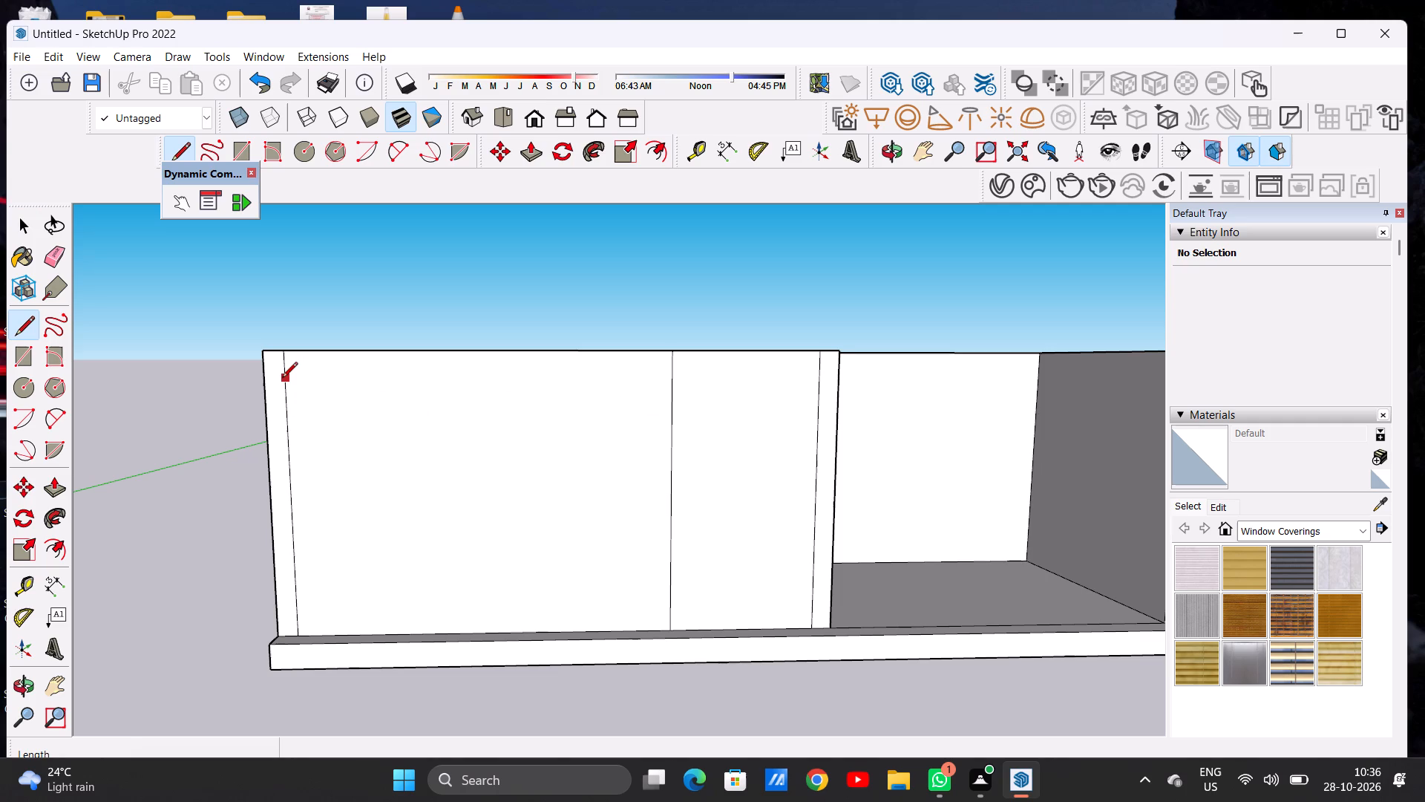
key("space")
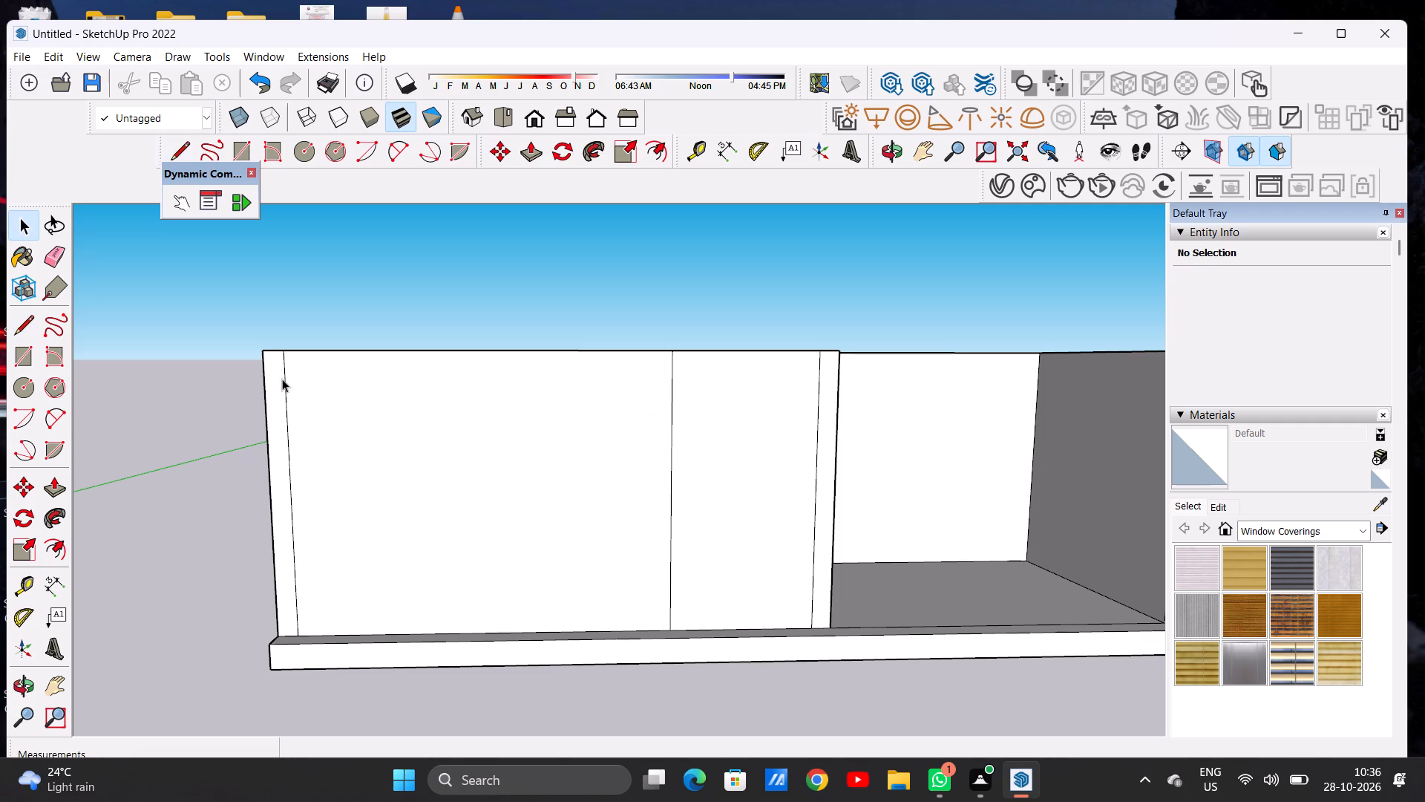
scroll(154, 360, "down", 11)
middle_click_drag(519, 388, 519, 530)
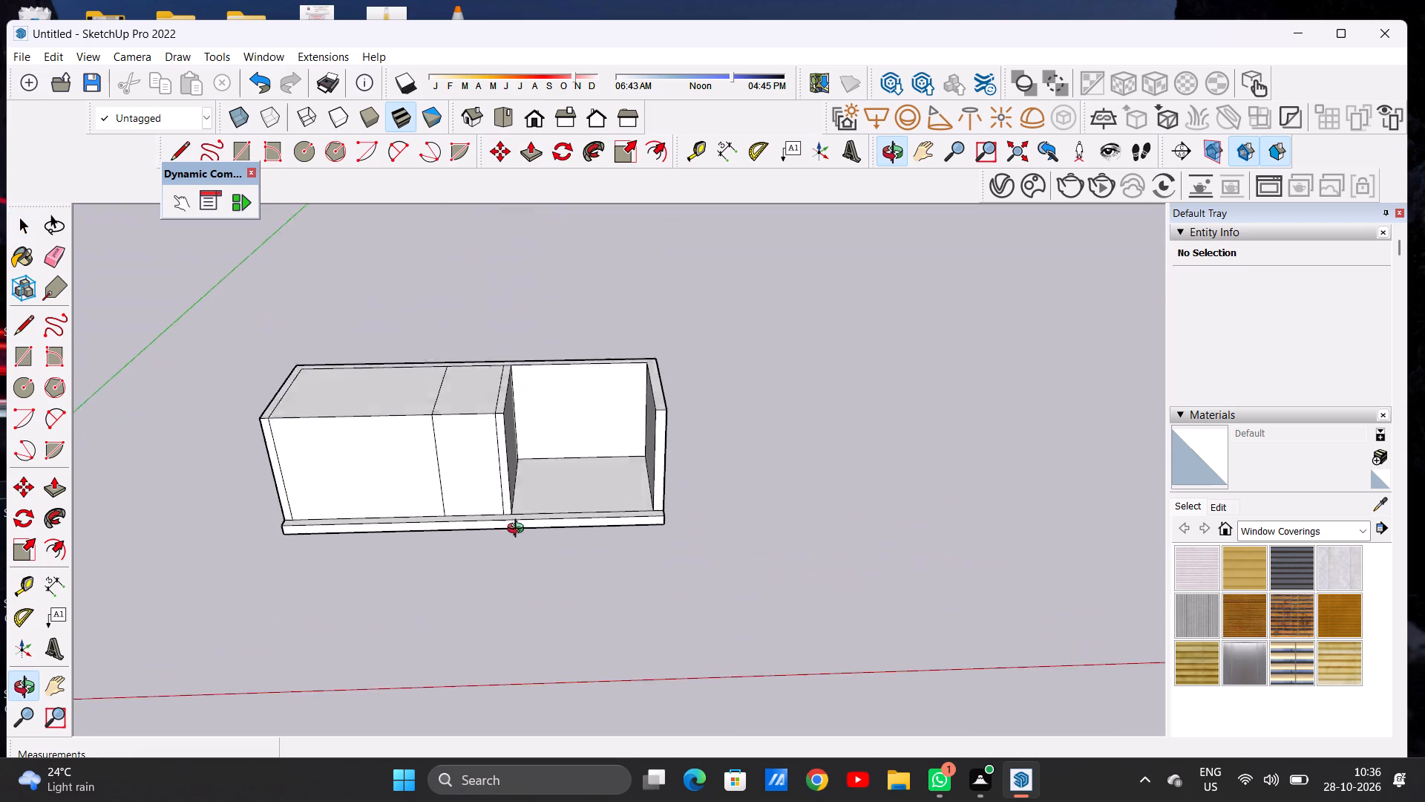
middle_click_drag(519, 530, 506, 532)
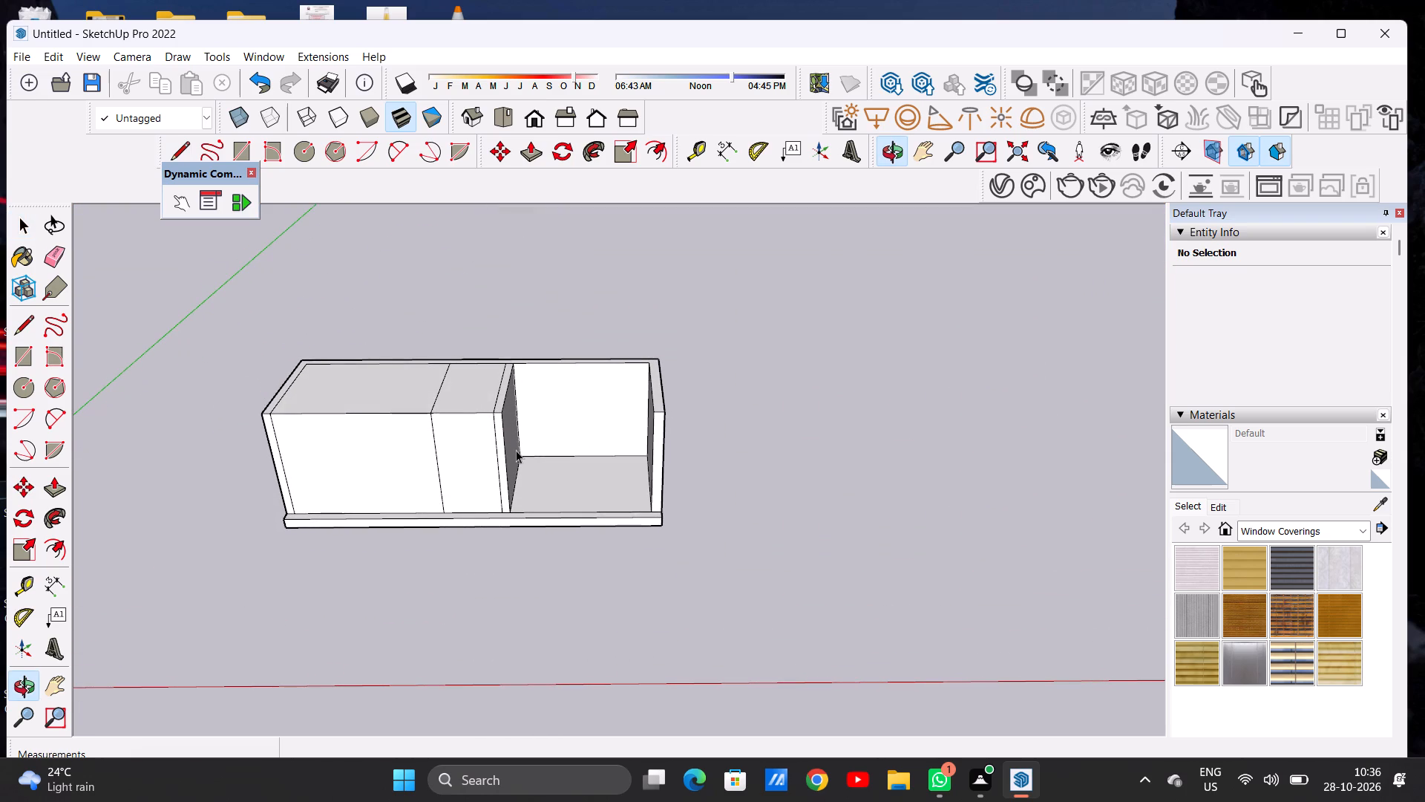
Draw a line across the back wall's top, from its inner to its outer edge, in line with the partition's block-side edge.
key("p")
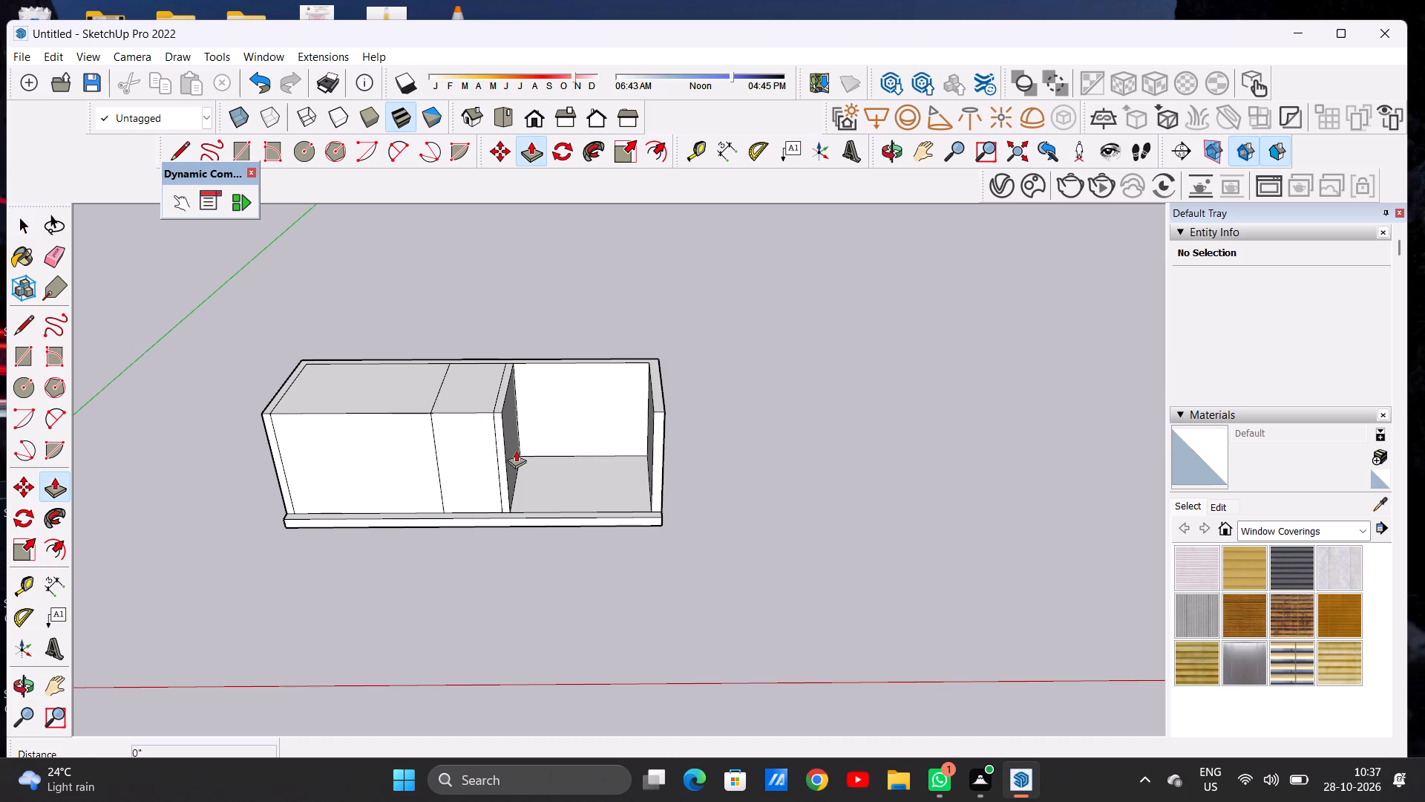
scroll(520, 350, "up", 3)
middle_click_drag(491, 356, 481, 480)
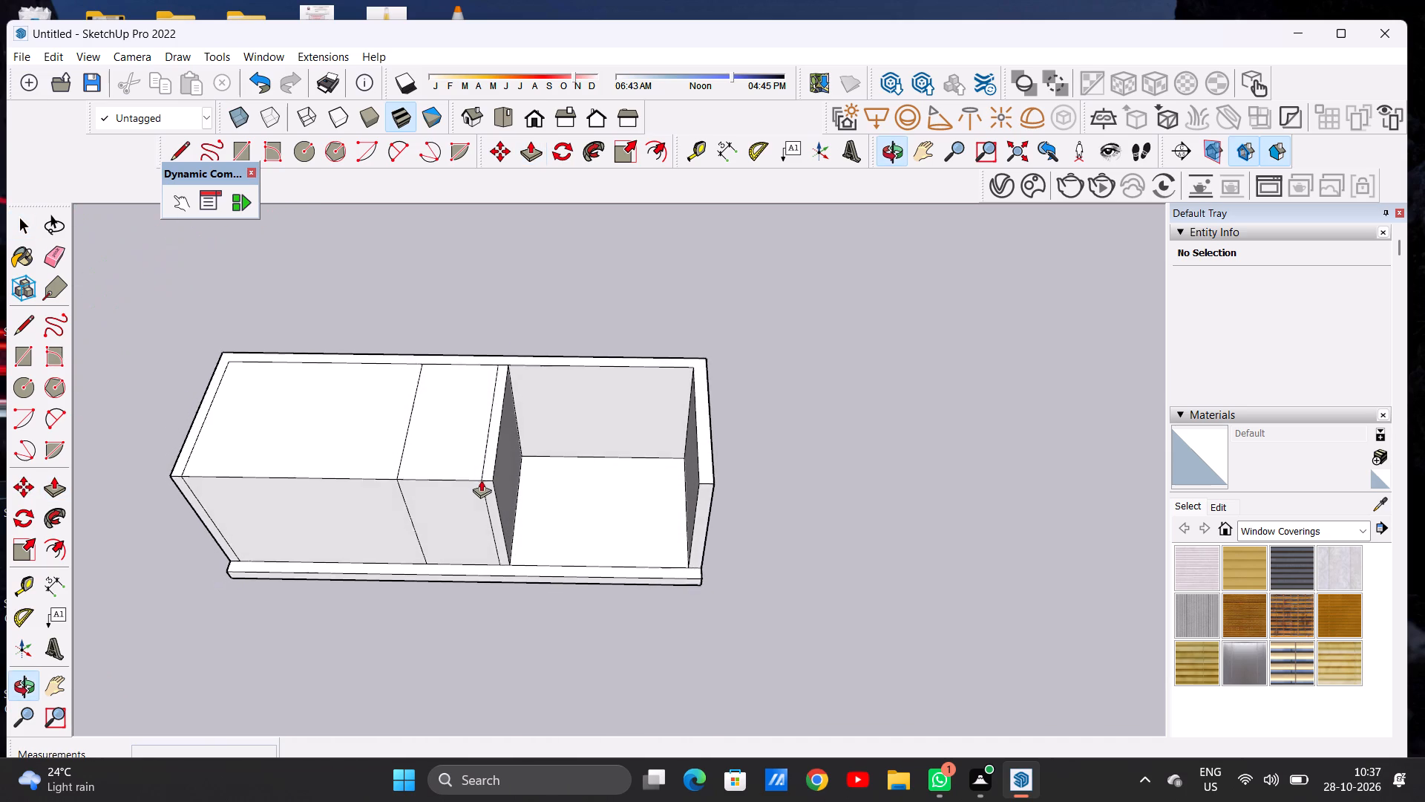
middle_click_drag(481, 480, 482, 480)
key("space")
type("L")
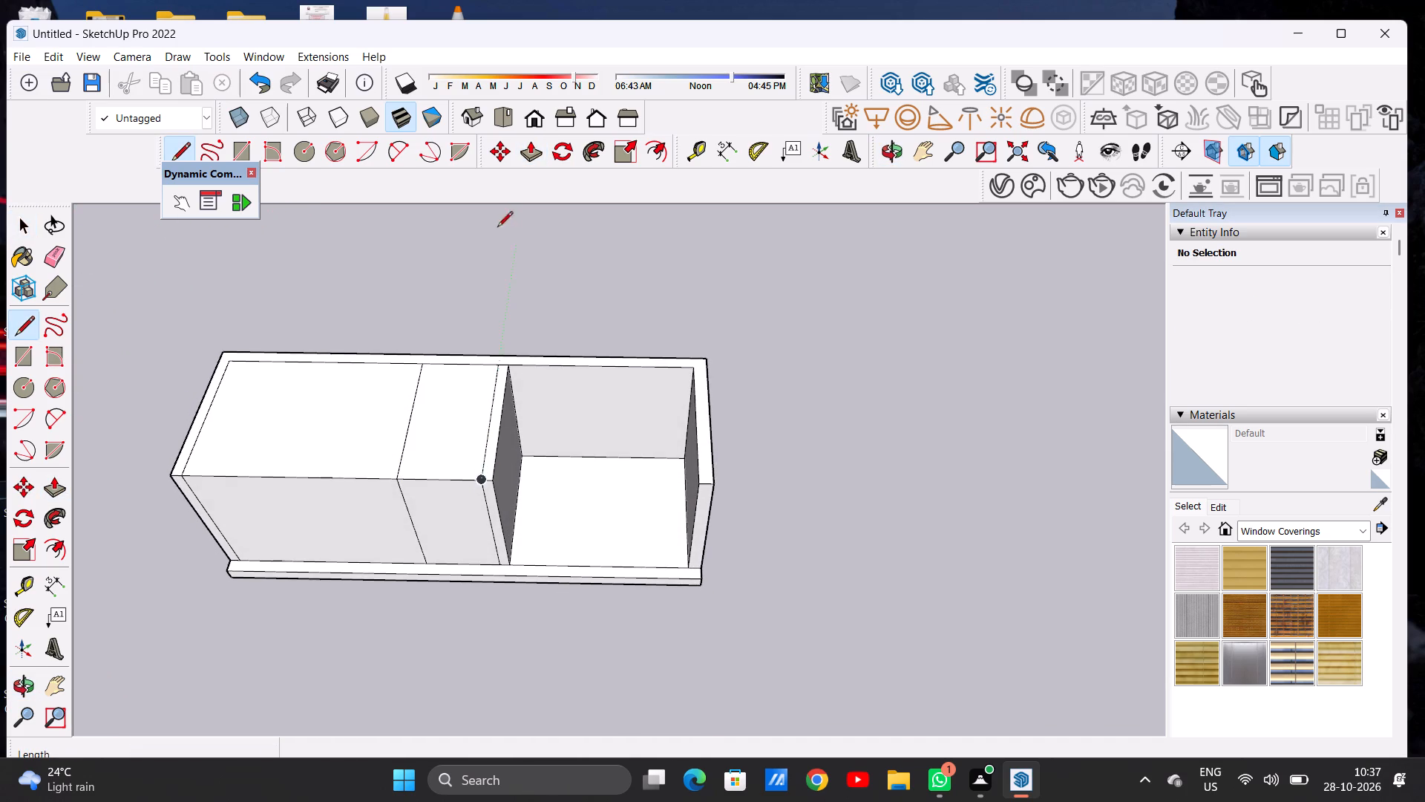
scroll(508, 245, "up", 10)
left_click(511, 361)
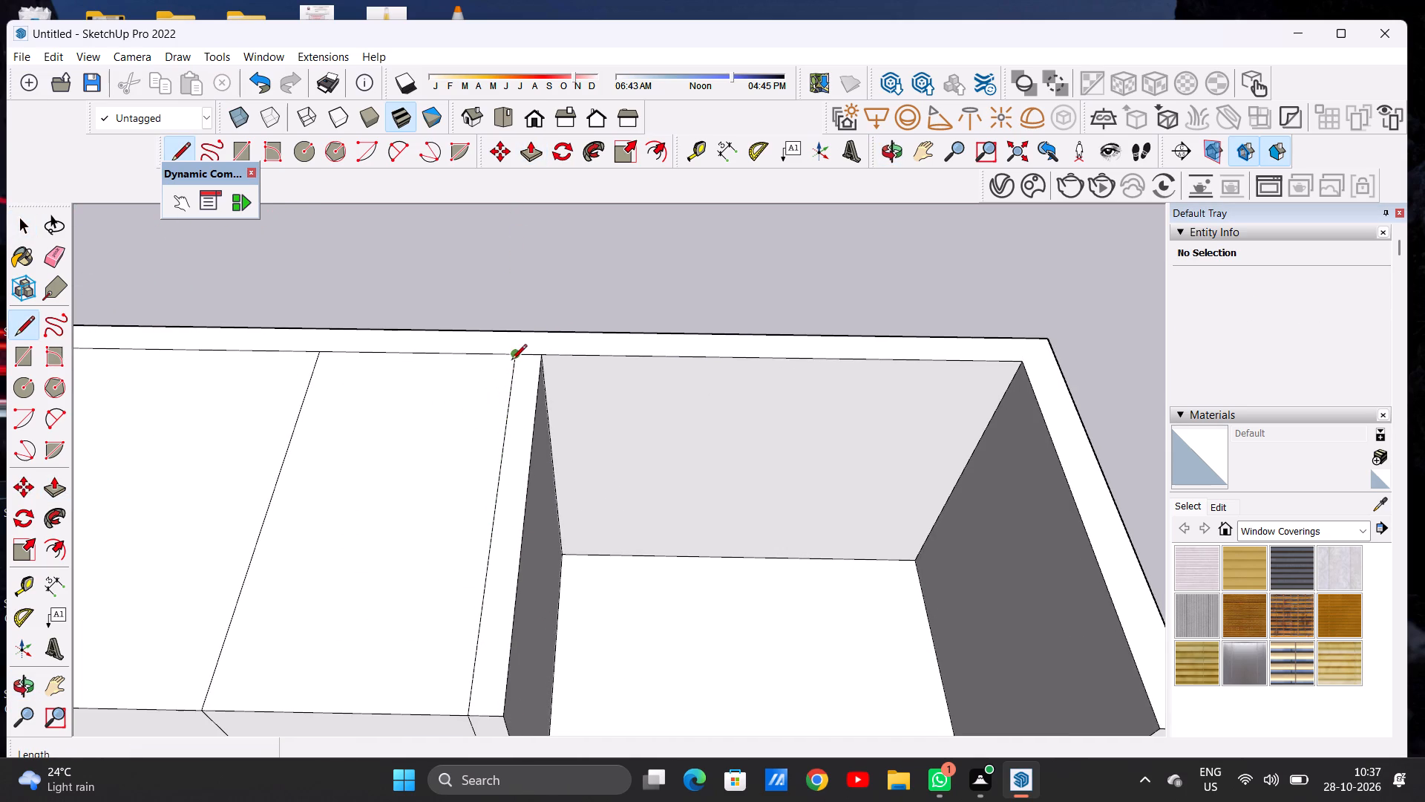
left_click(517, 333)
Push/Pull the partition's top face down 2' 10 9/16".
scroll(524, 344, "down", 10)
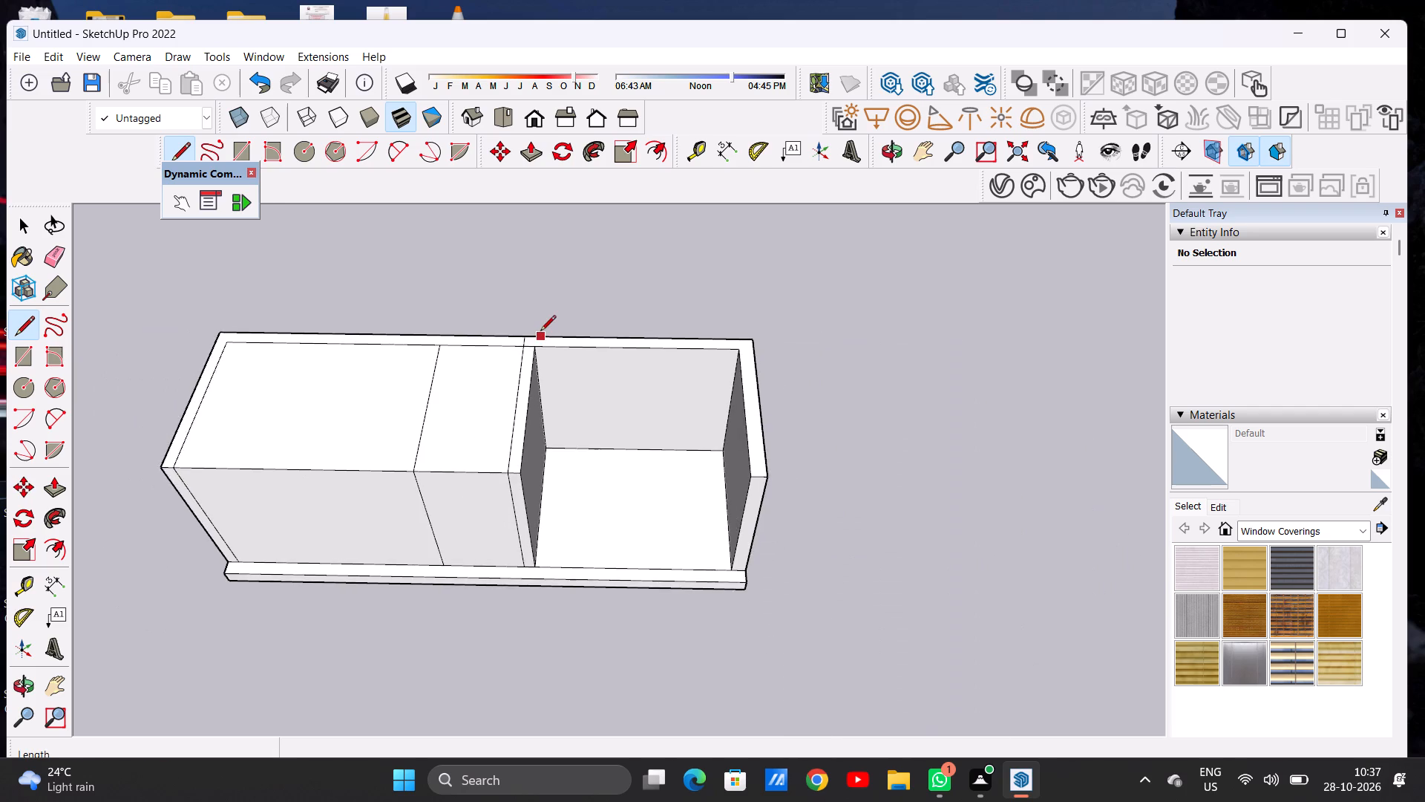
key("space")
type("P")
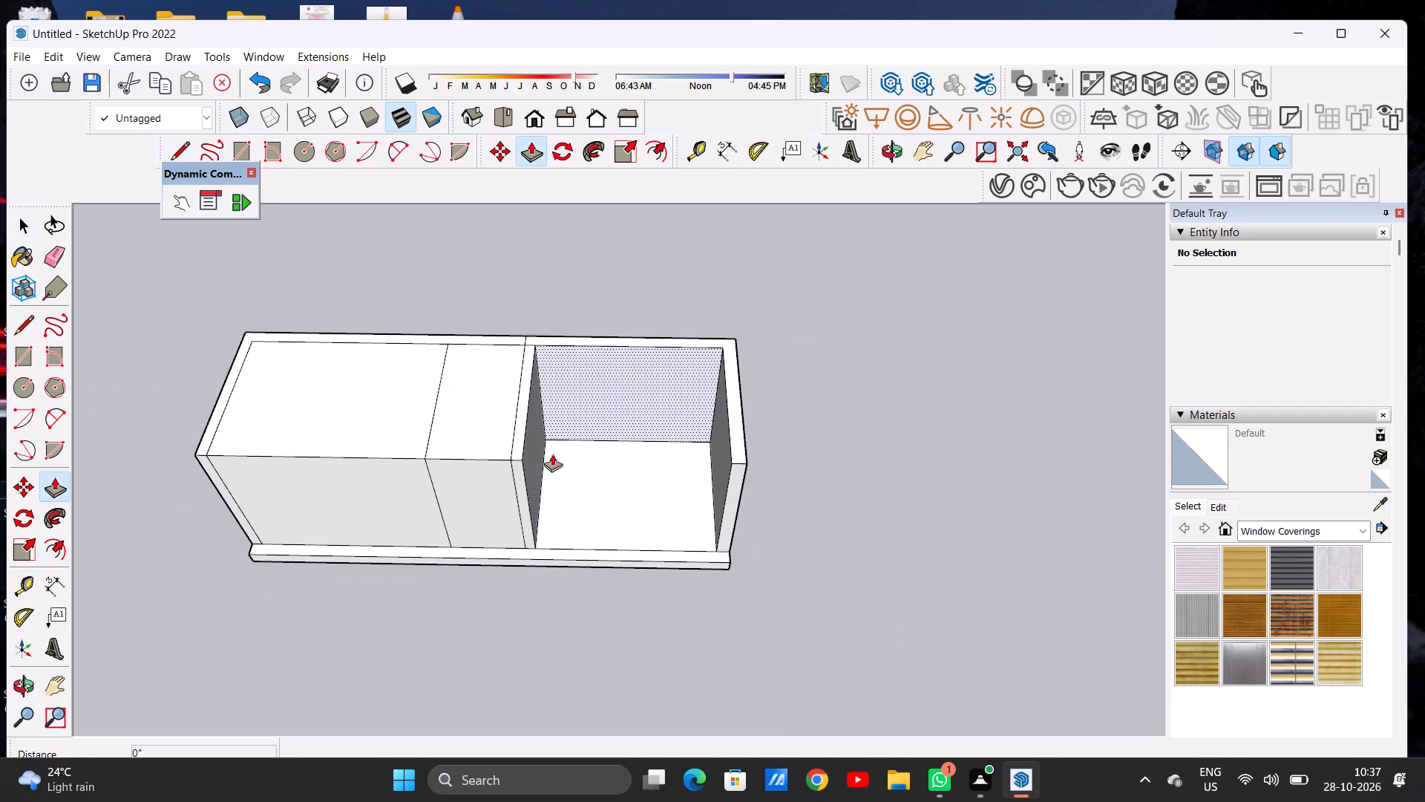
scroll(504, 469, "up", 16)
left_click(540, 433)
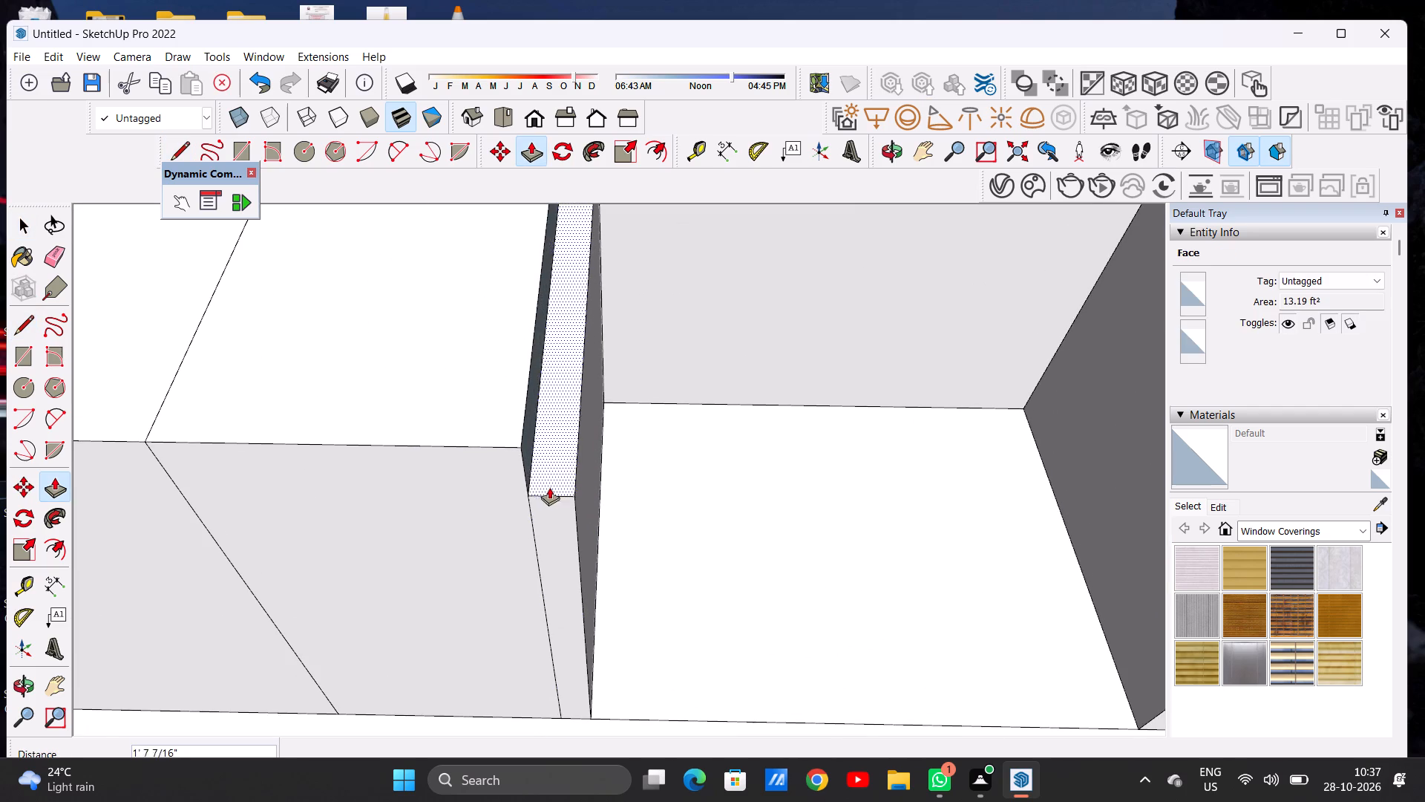
left_click(557, 515)
Push/Pull the top of the right bay's back and side walls down 2' 10 9/16", level with the lowered partition.
scroll(543, 505, "down", 9)
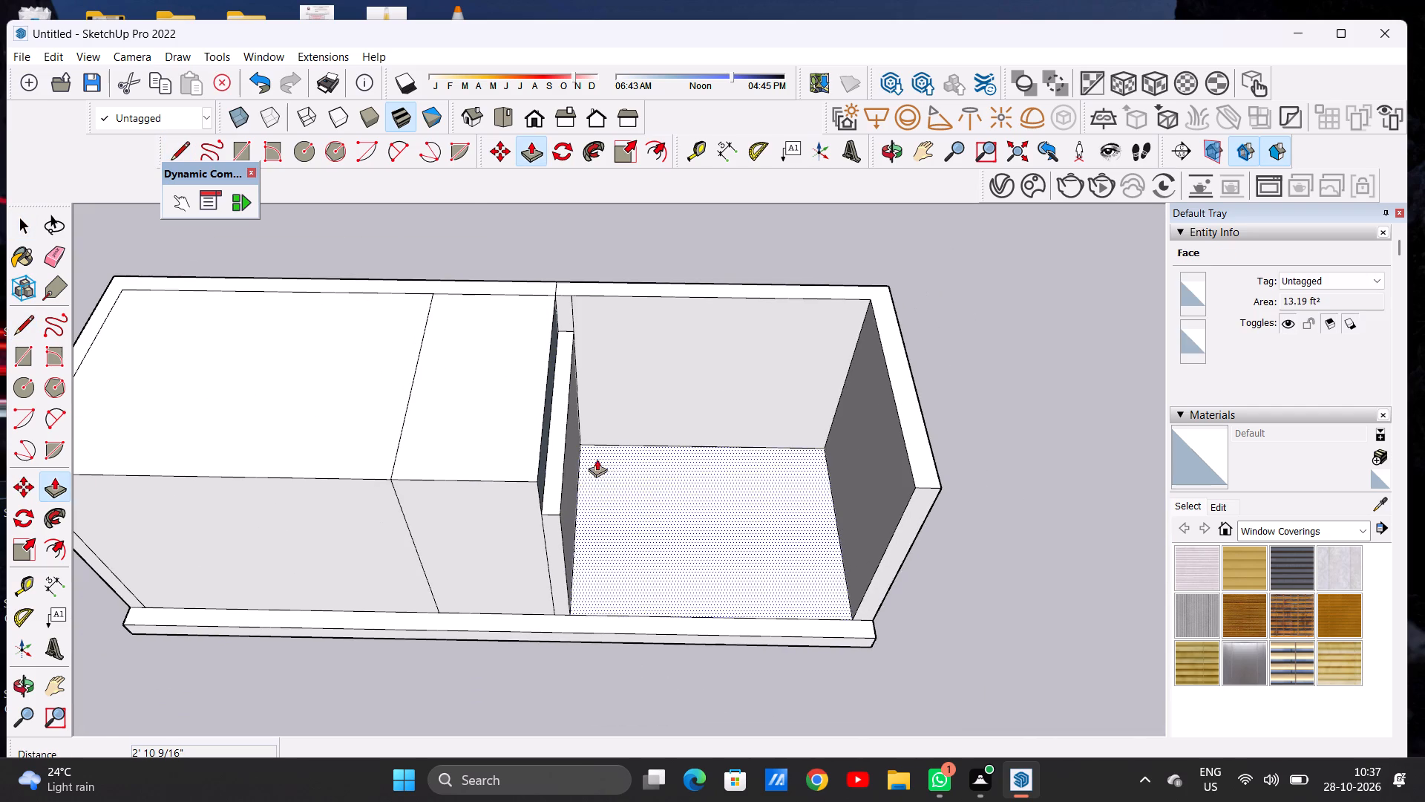
scroll(557, 274, "up", 10)
scroll(577, 281, "down", 1)
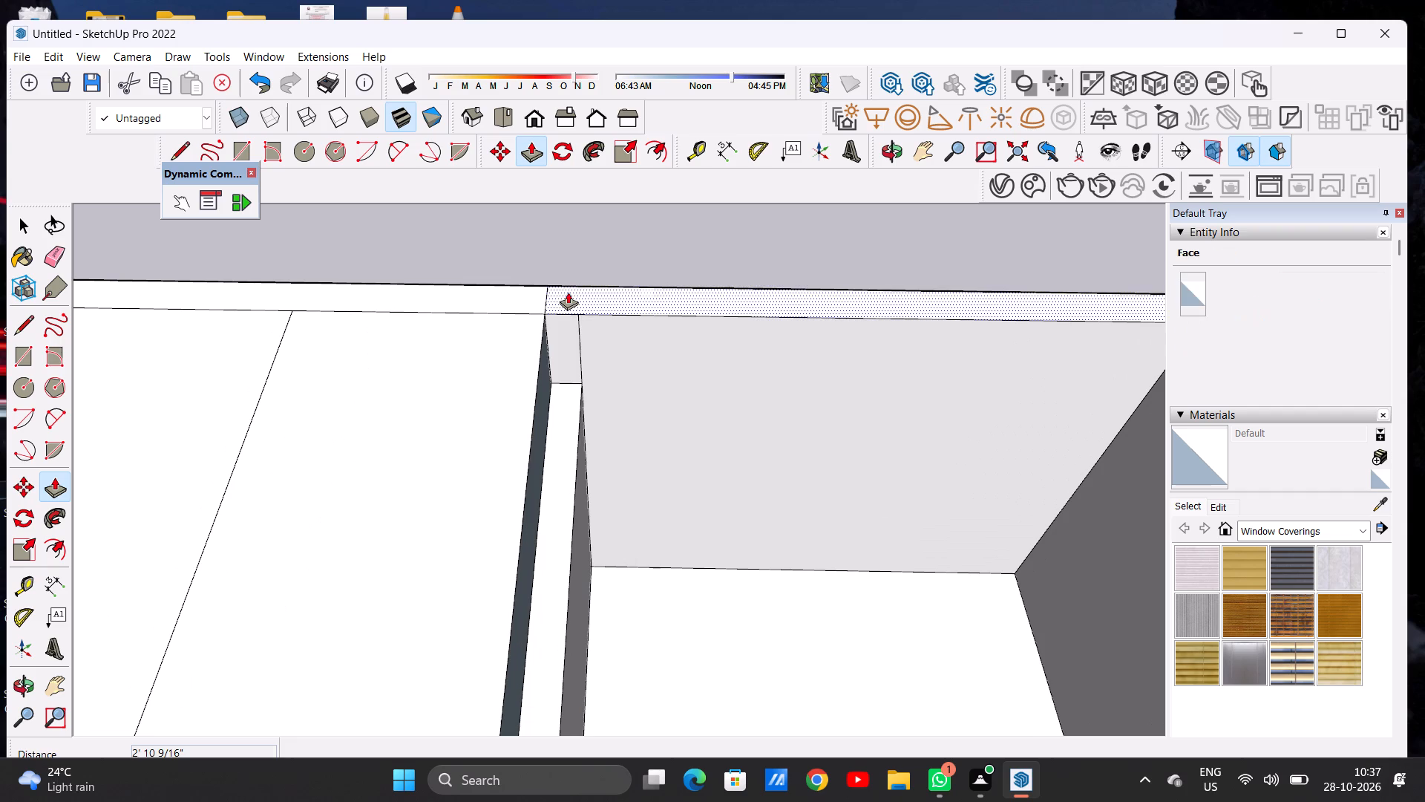
left_click(568, 292)
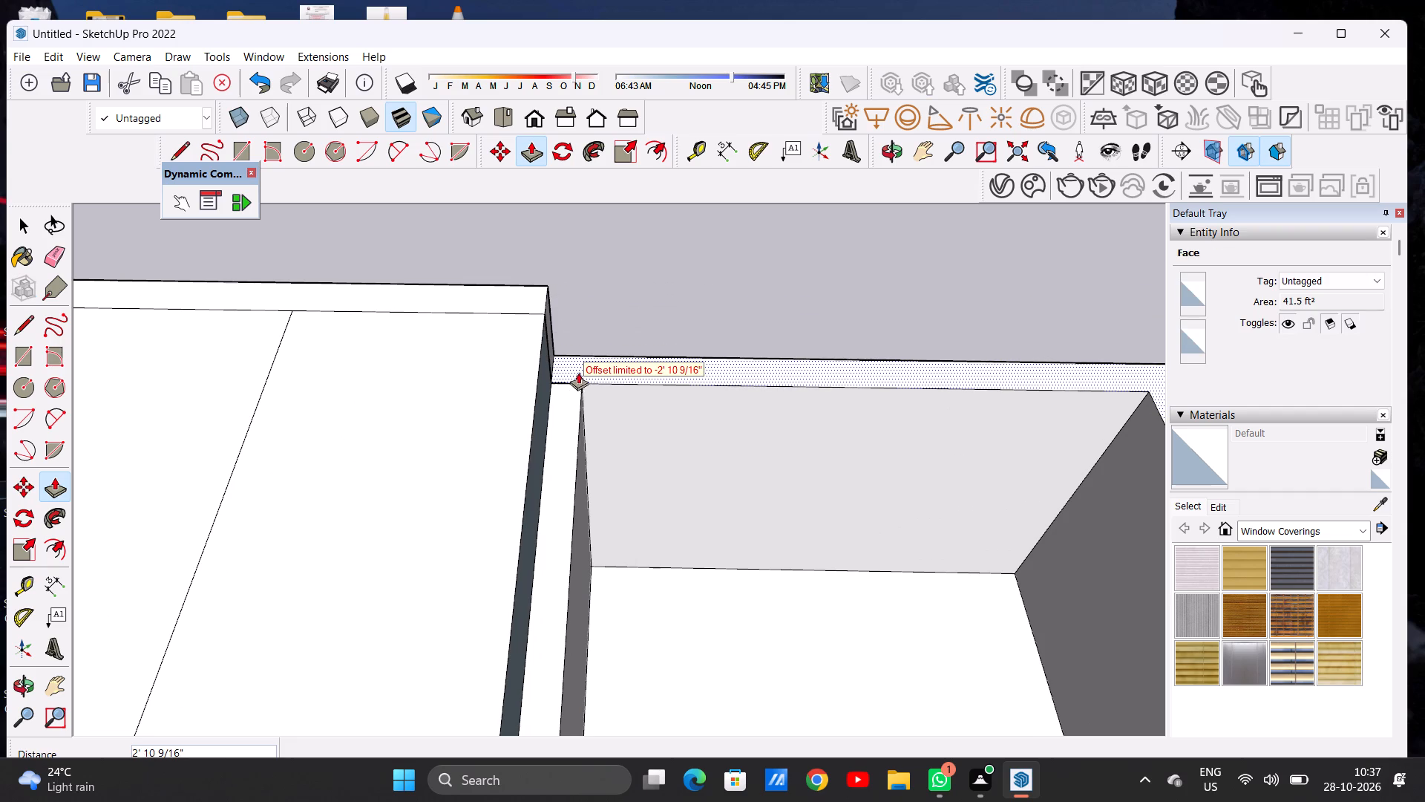
left_click(567, 397)
scroll(577, 313, "down", 10)
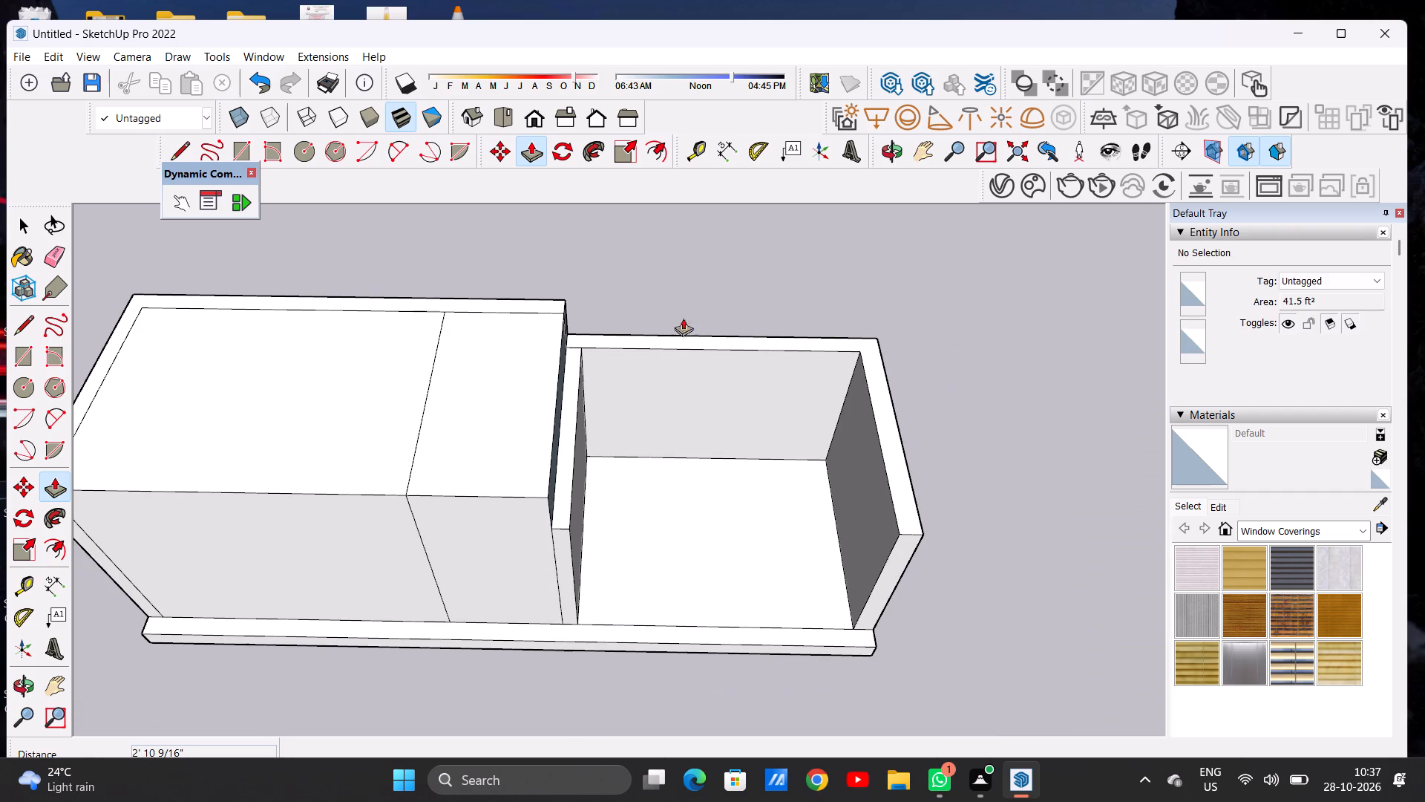
middle_click_drag(784, 606, 795, 337)
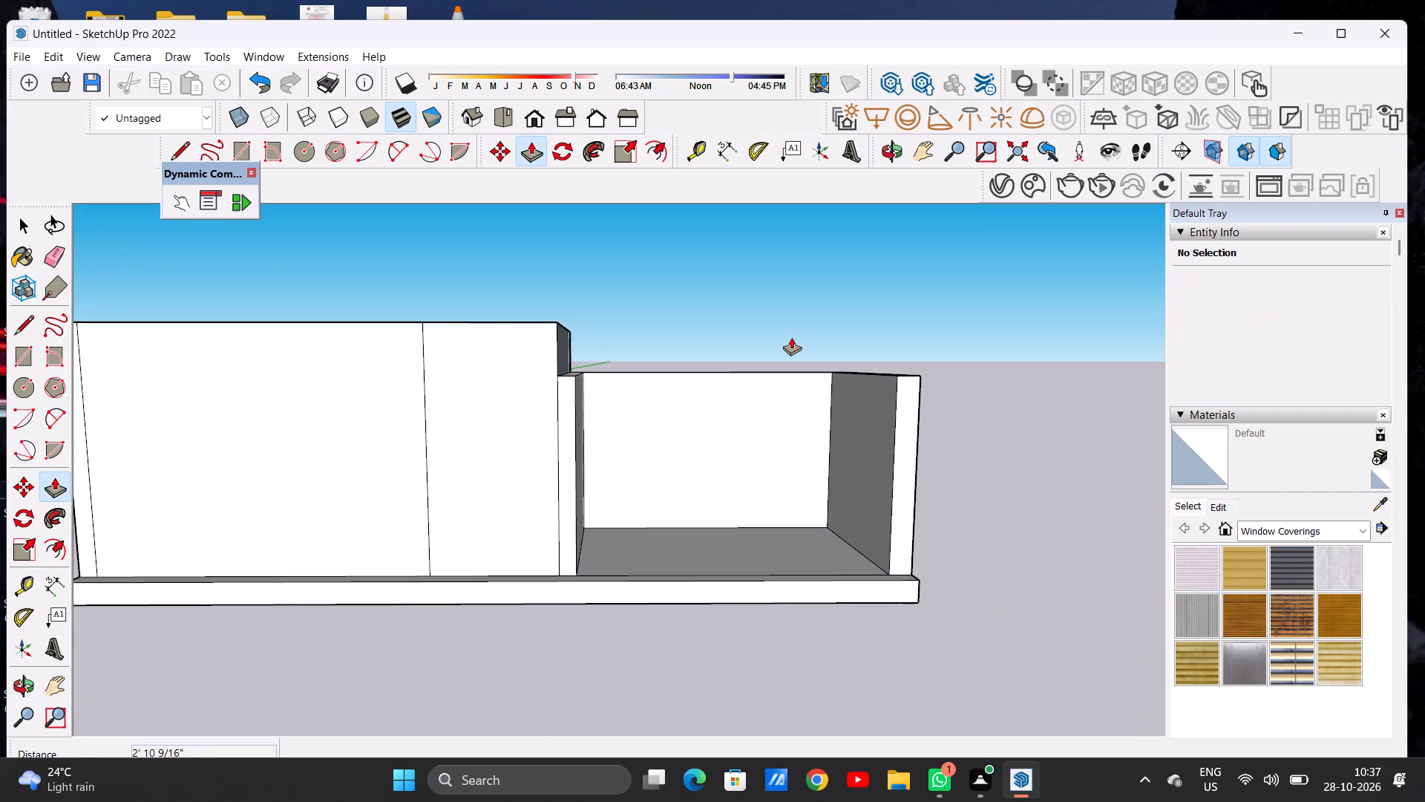
key("space")
Paint the block's blue side face above the lowered partition with Quartz Light Grey from Synthetic Surfaces.
scroll(633, 497, "down", 8)
middle_click_drag(653, 465, 266, 477)
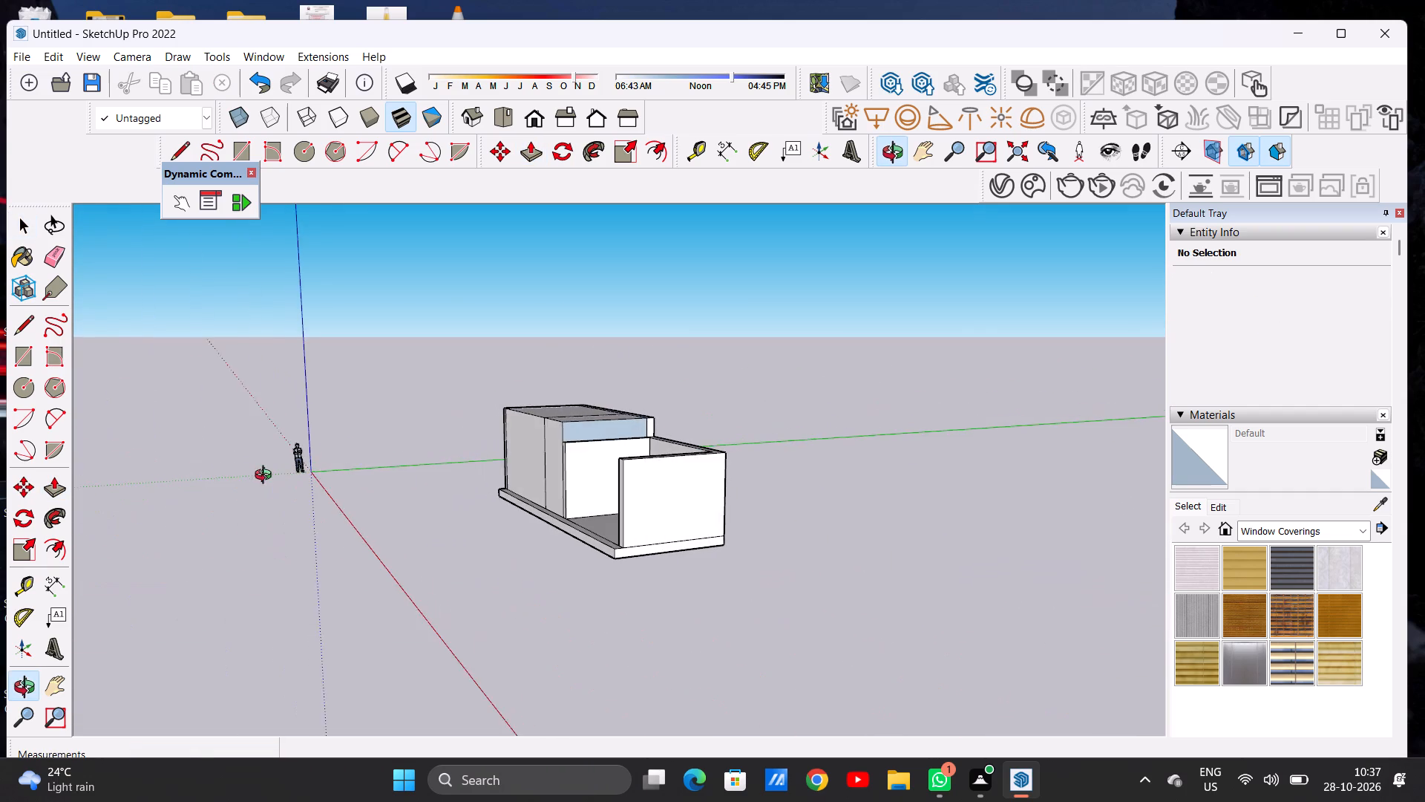
middle_click_drag(266, 477, 284, 486)
scroll(540, 446, "up", 11)
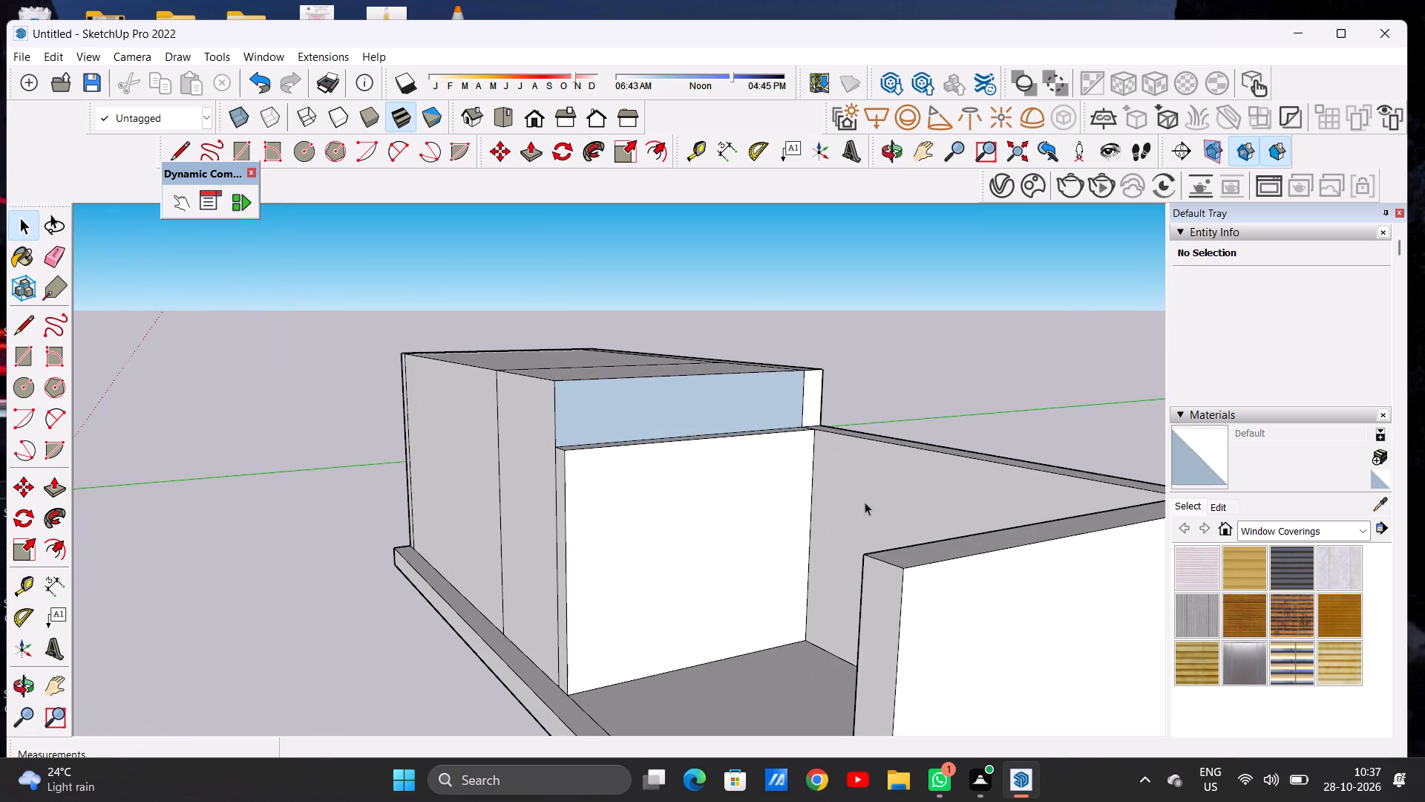
left_click(1265, 527)
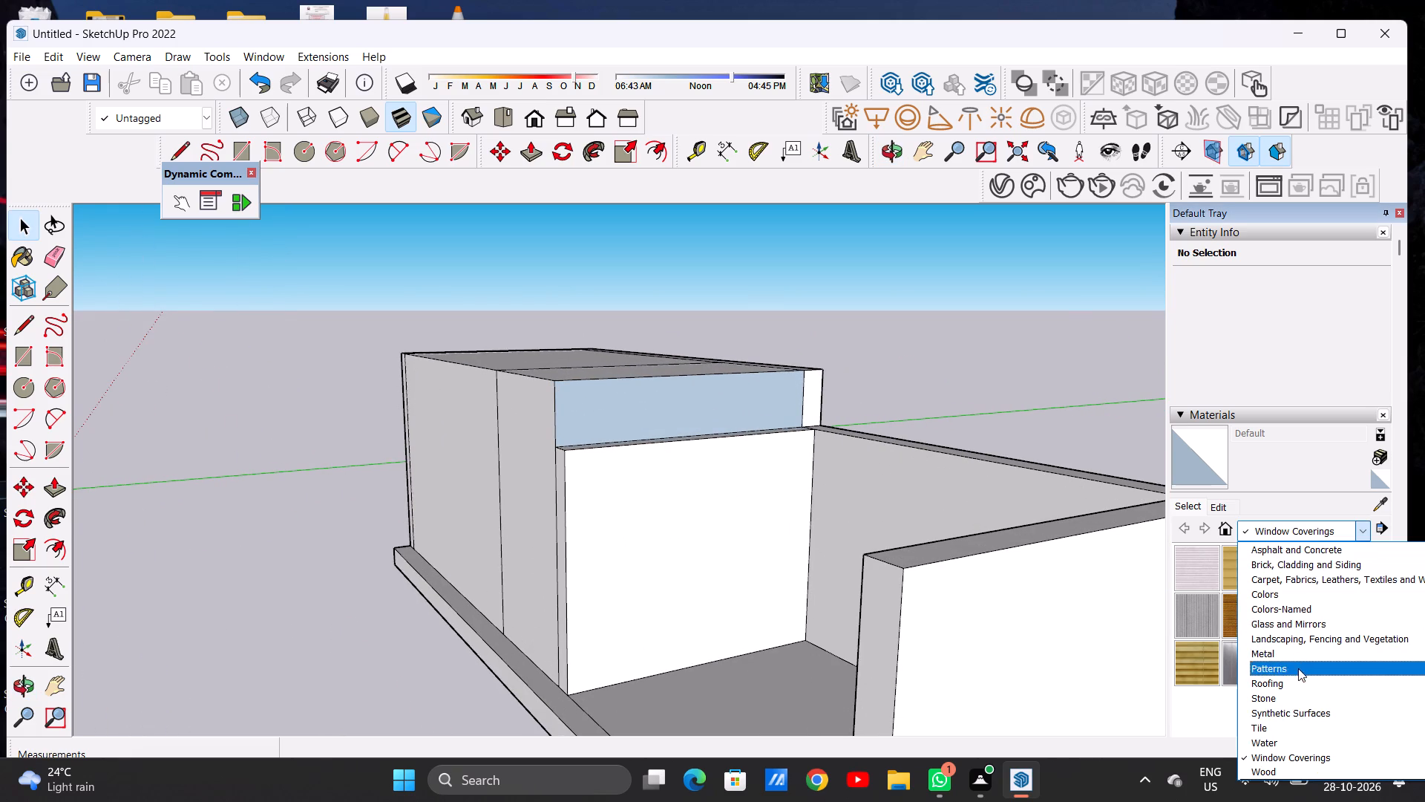
left_click(1314, 708)
left_click(1331, 620)
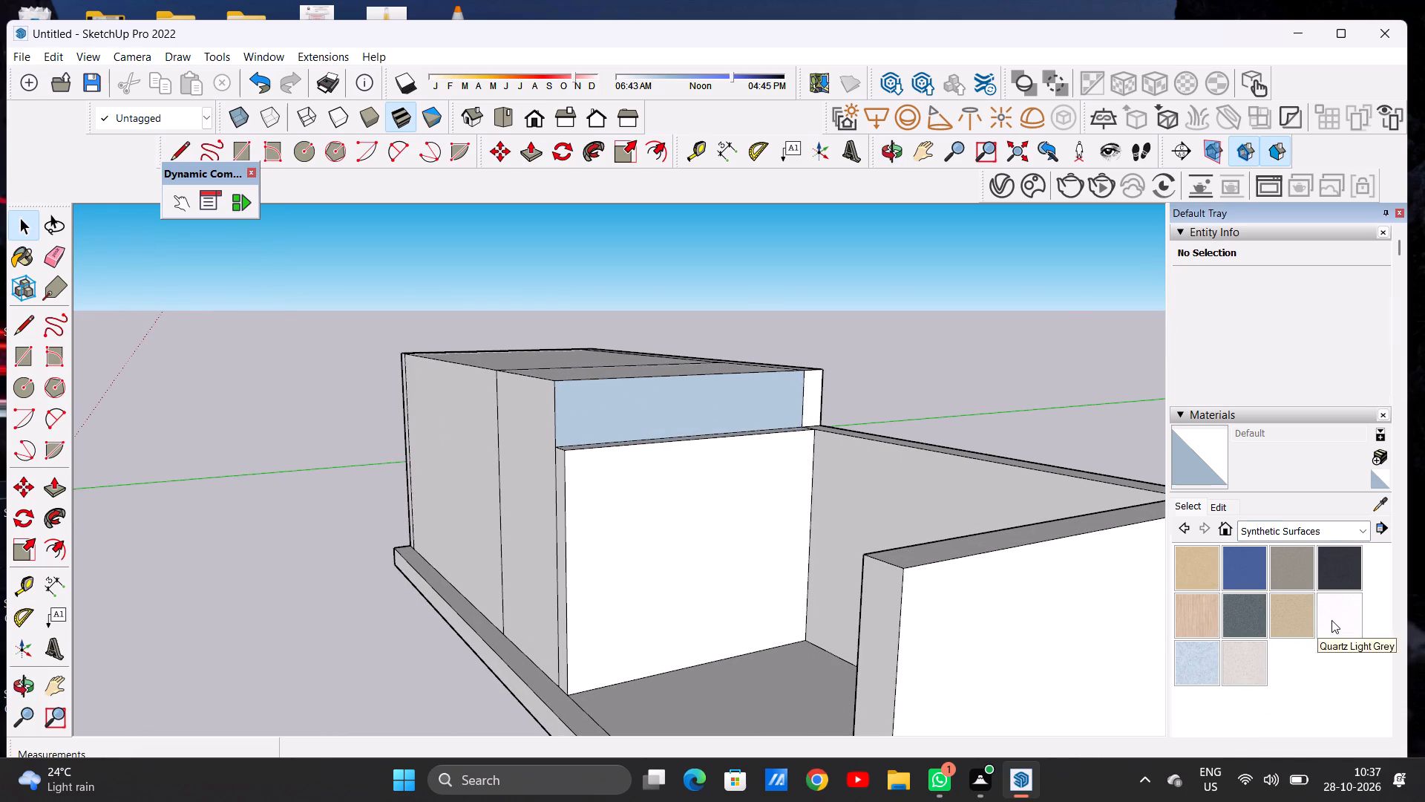
scroll(584, 415, "up", 4)
scroll(584, 415, "down", 1)
left_click(584, 415)
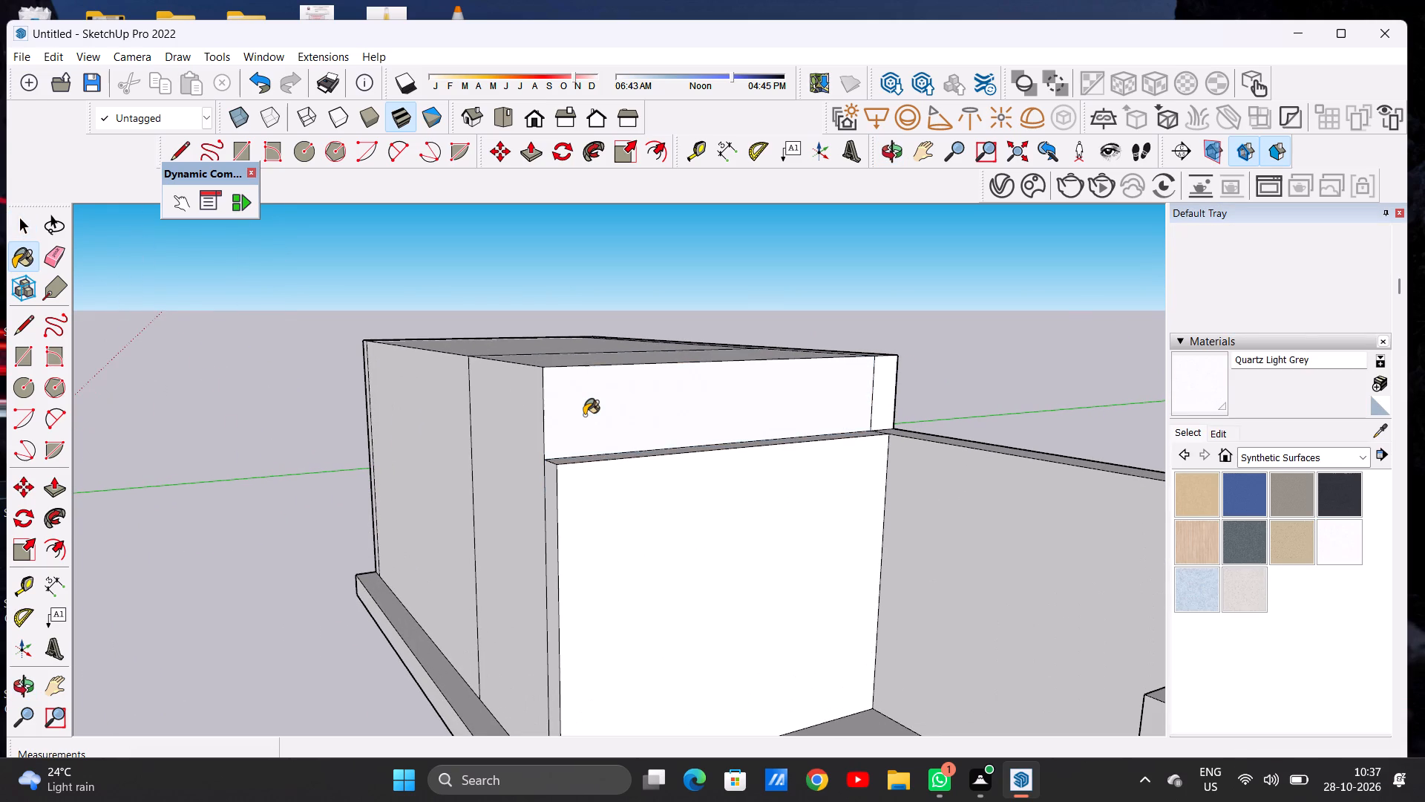
key("space")
scroll(580, 406, "down", 8)
middle_click_drag(511, 441, 693, 432)
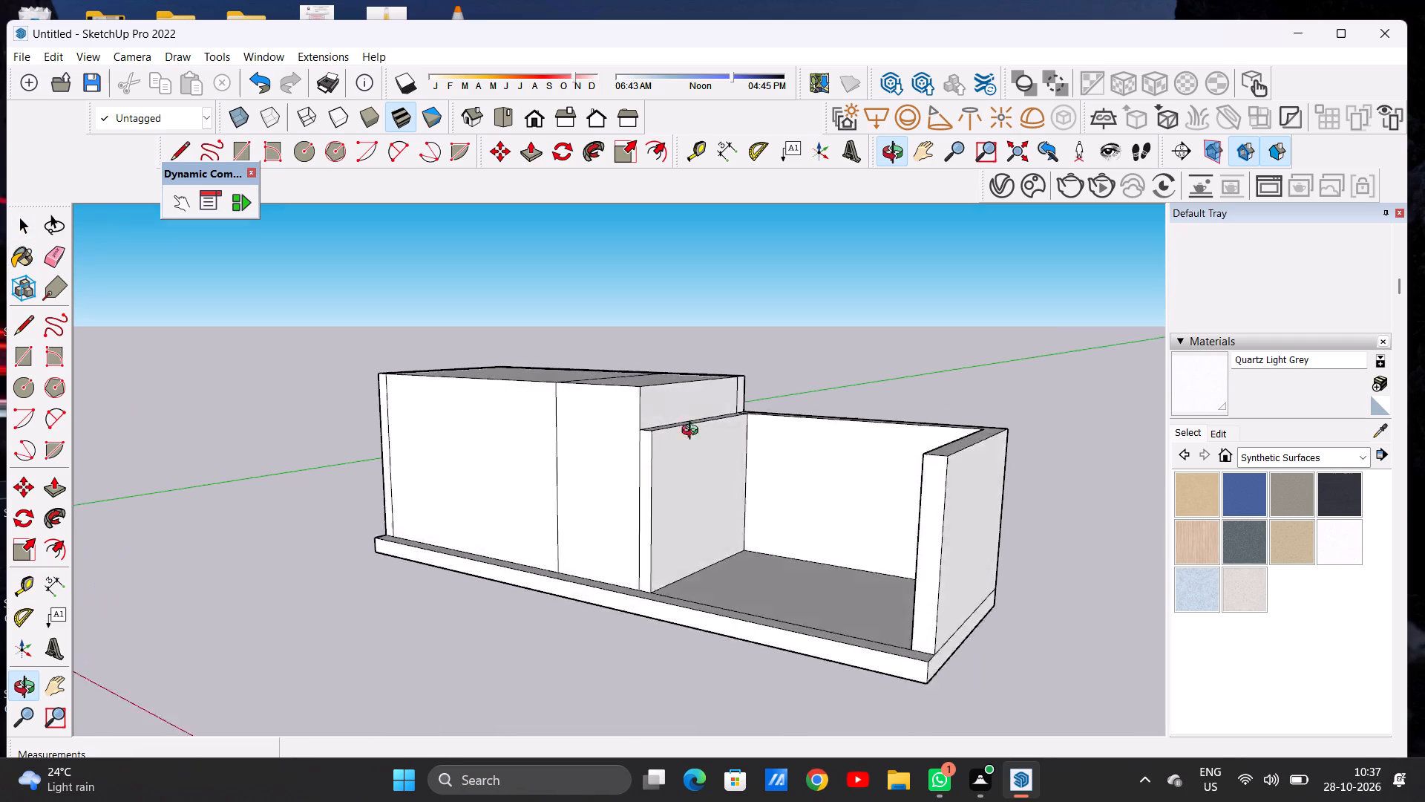
Draw a horizontal line about 18' 6 11/16" long near the top of the block's front face, between its two vertical lines.
middle_click_drag(693, 432, 883, 420)
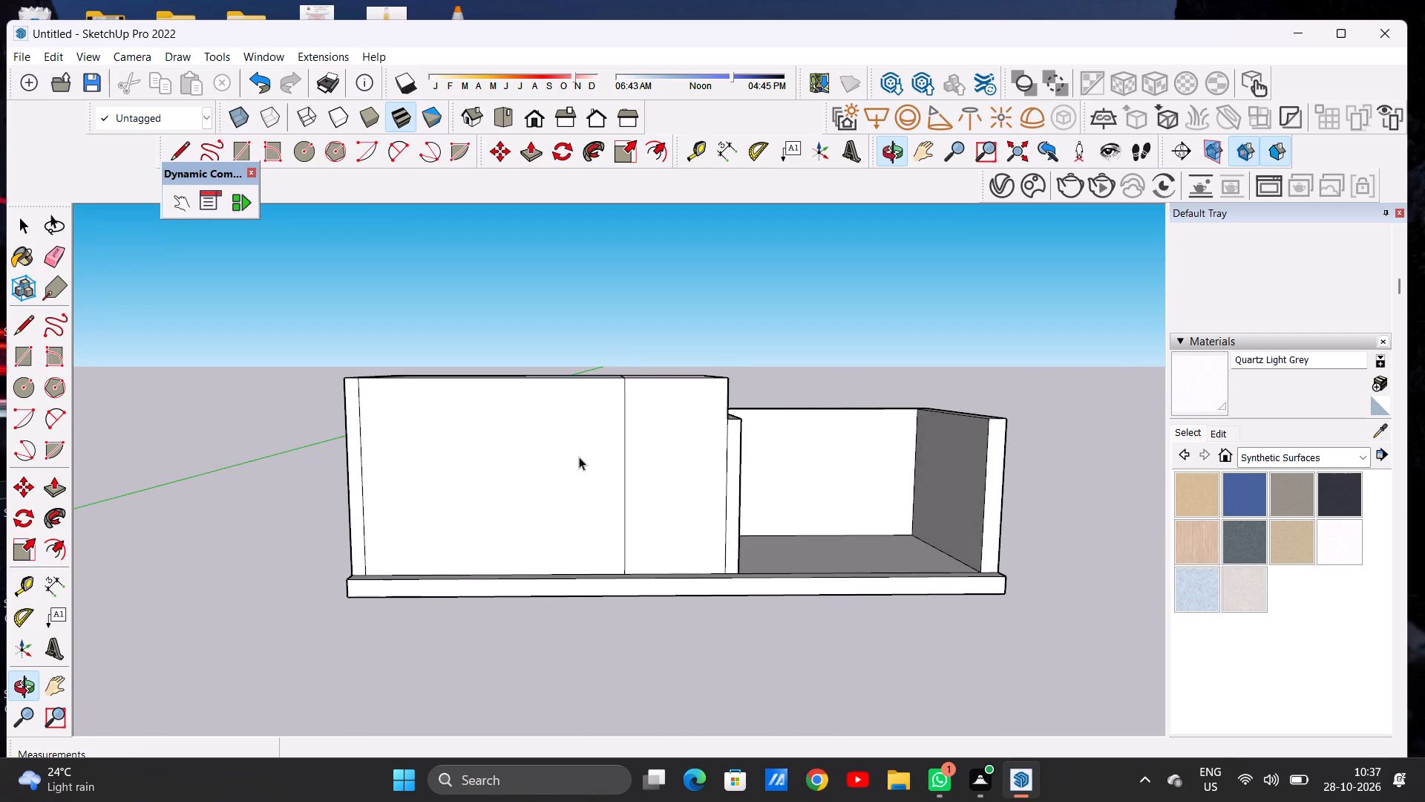
scroll(540, 495, "down", 3)
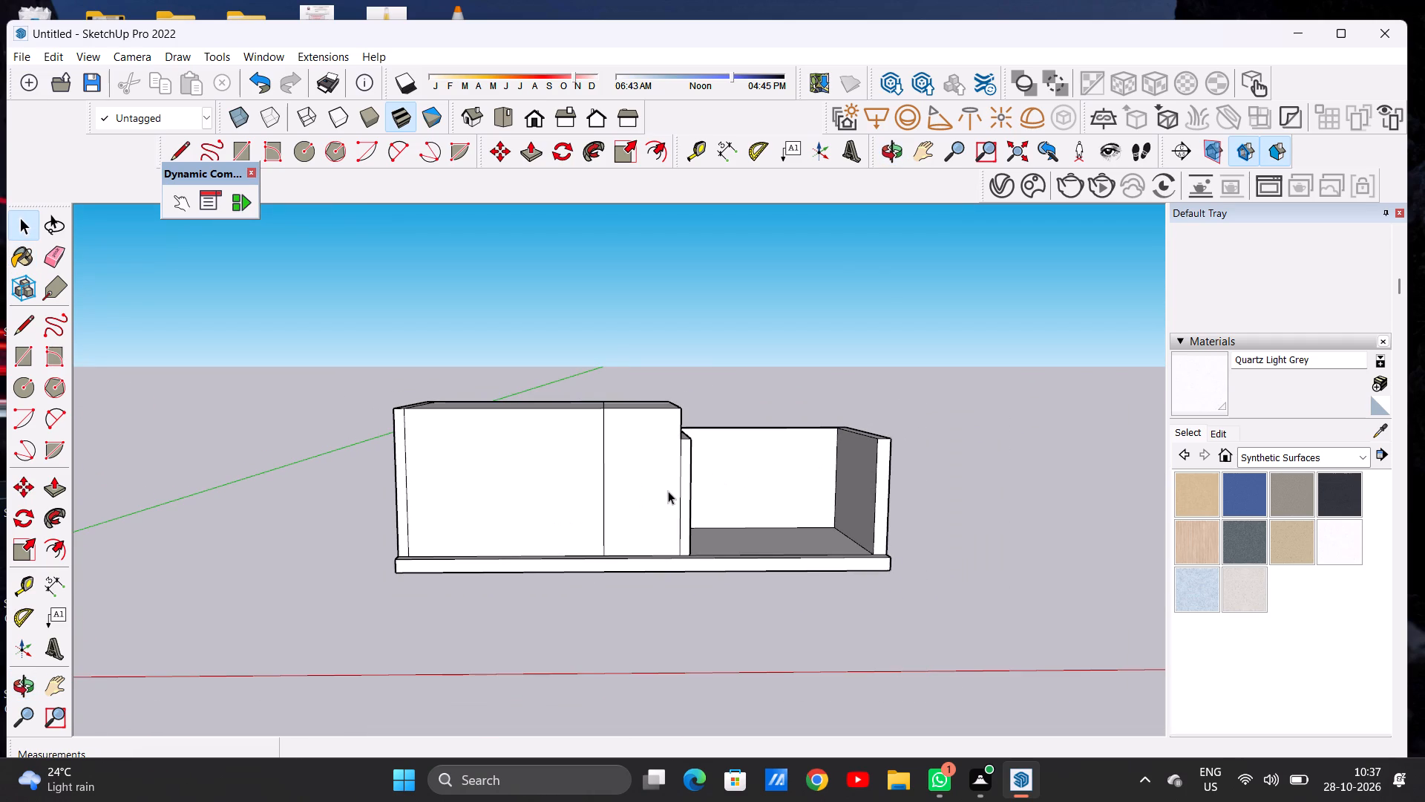
scroll(659, 481, "up", 6)
scroll(671, 475, "down", 3)
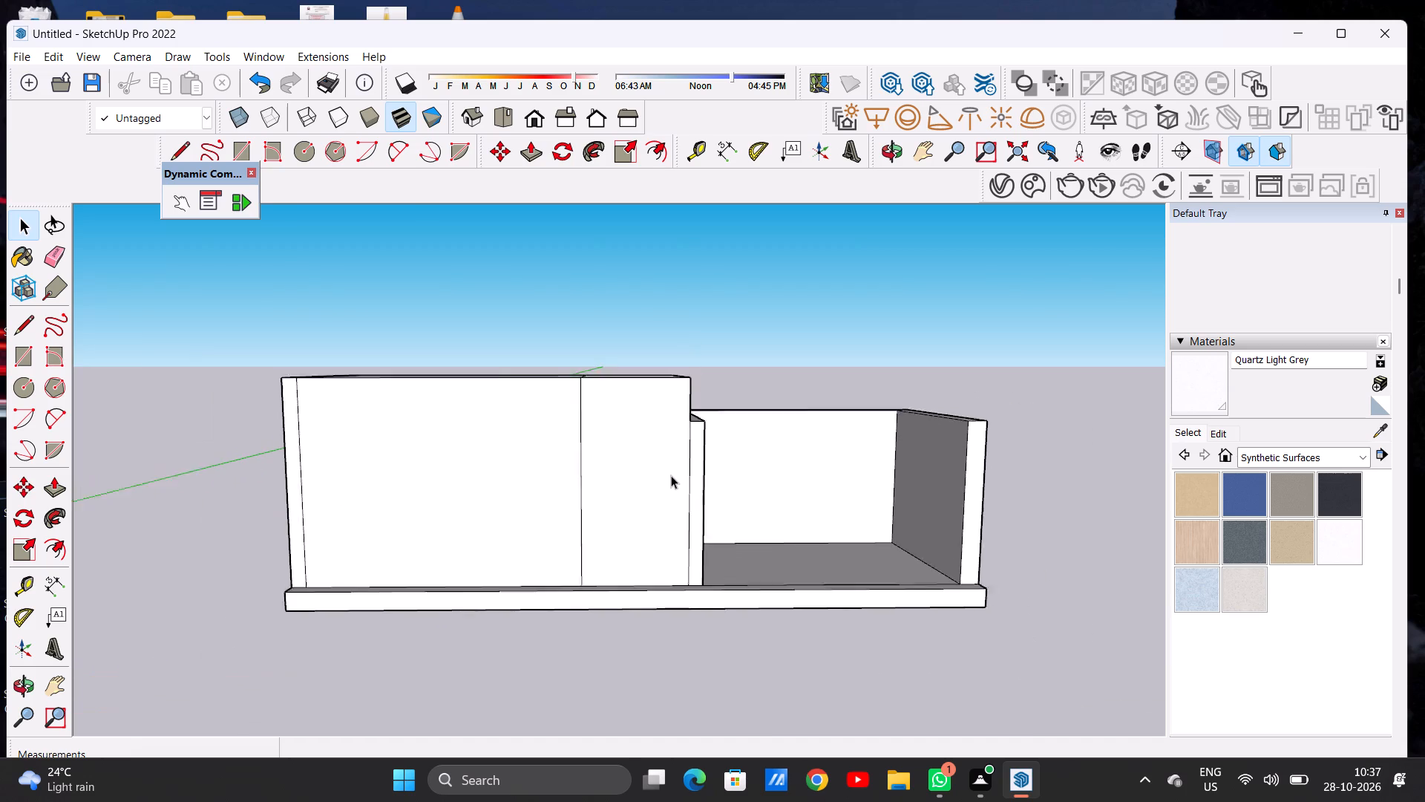
scroll(671, 475, "down", 2)
middle_click_drag(566, 478, 566, 449)
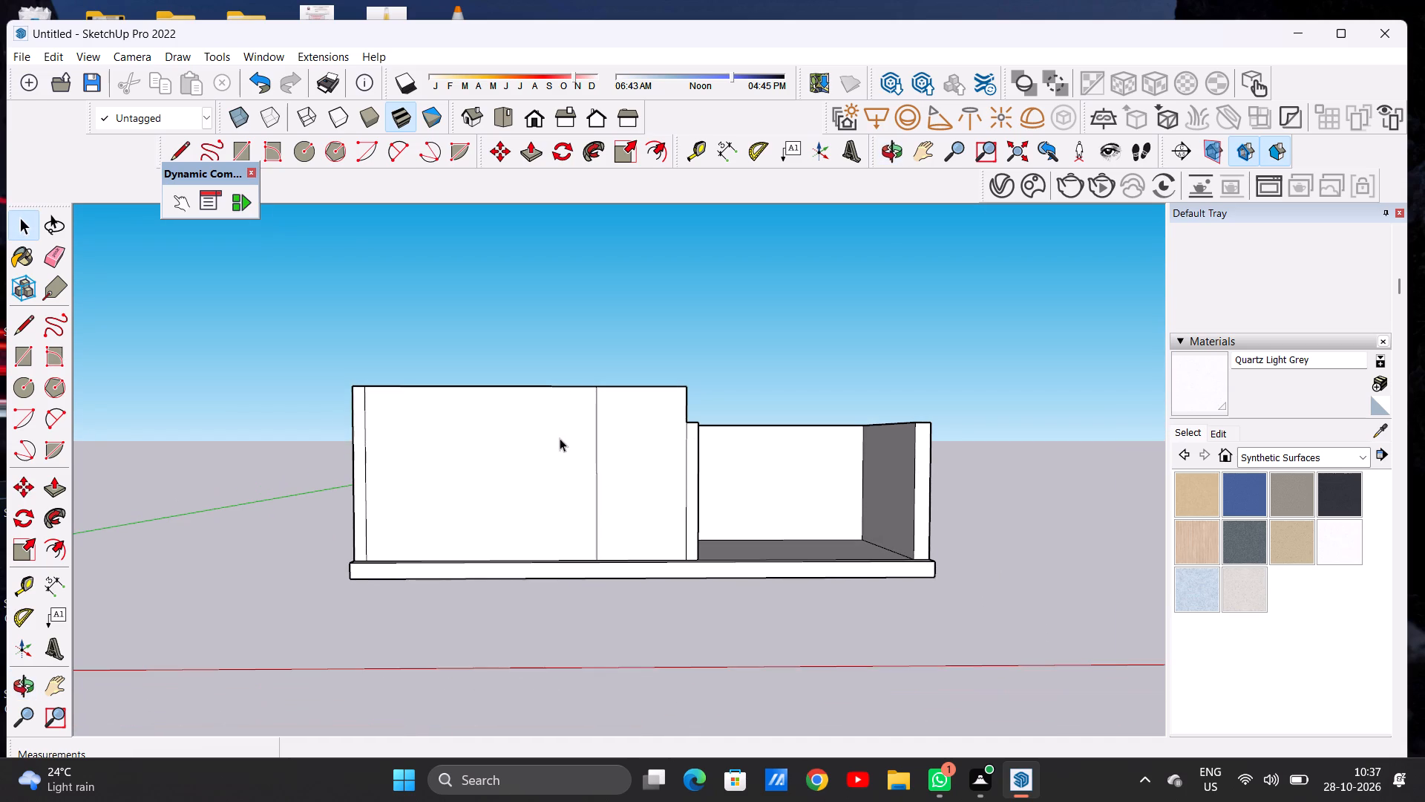
scroll(542, 397, "up", 3)
key("l")
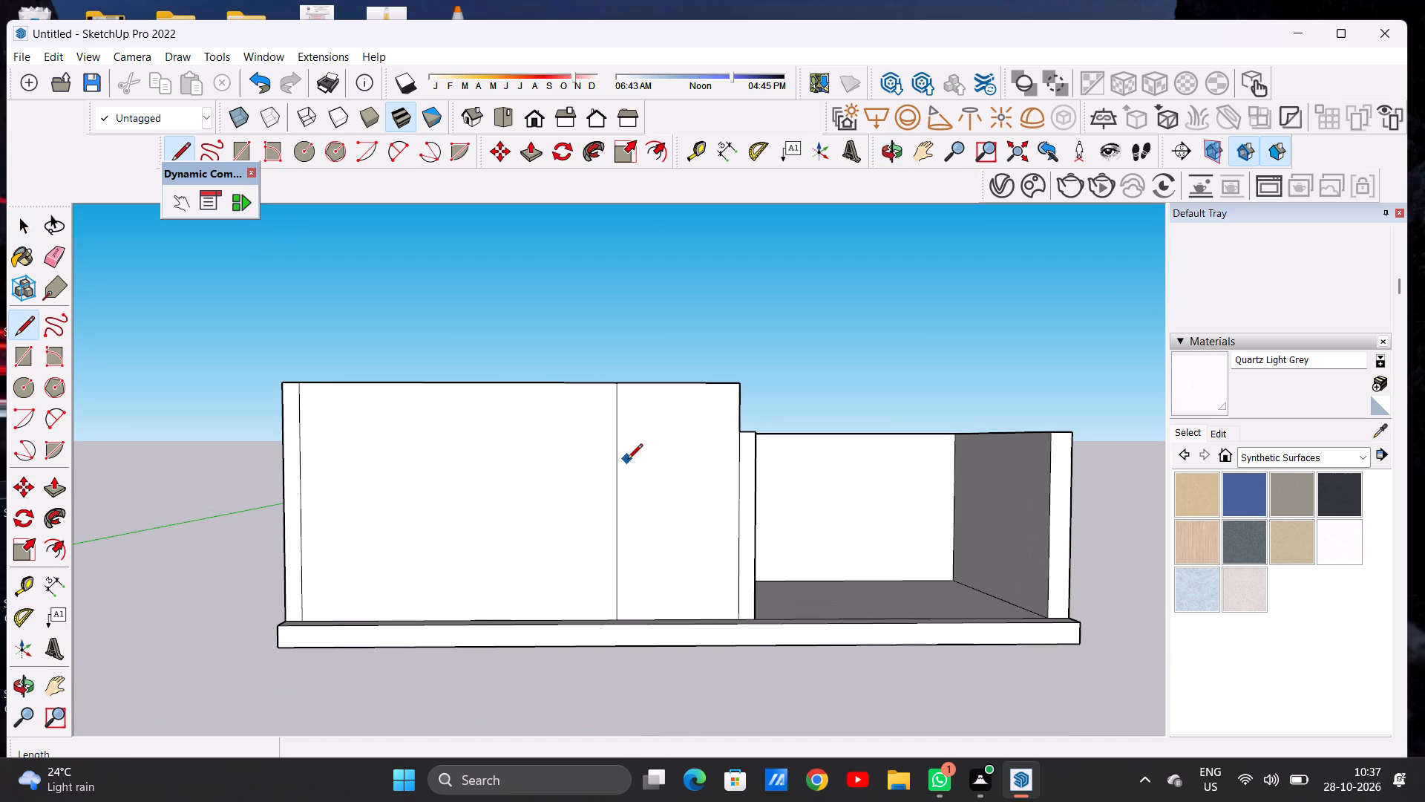
scroll(331, 400, "up", 4)
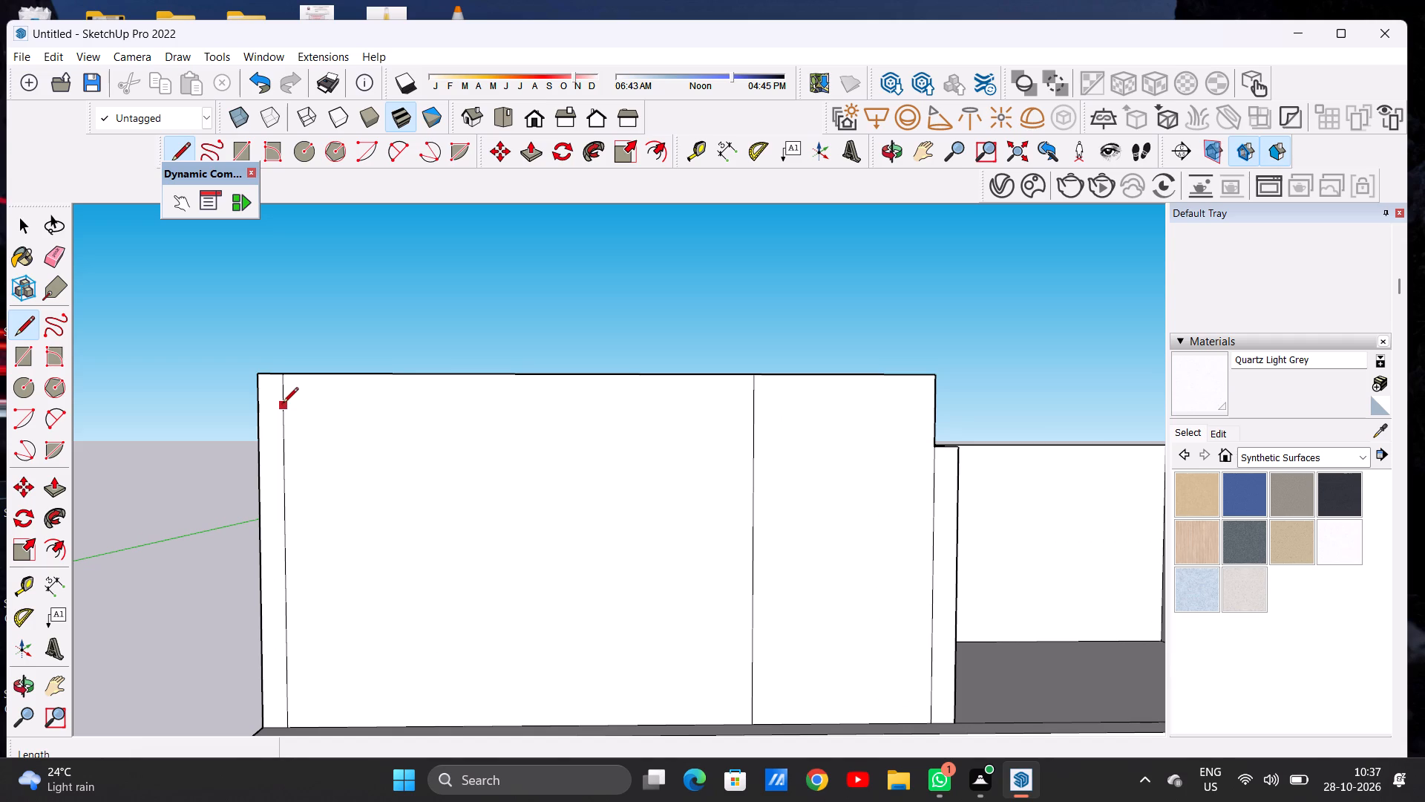
left_click(283, 405)
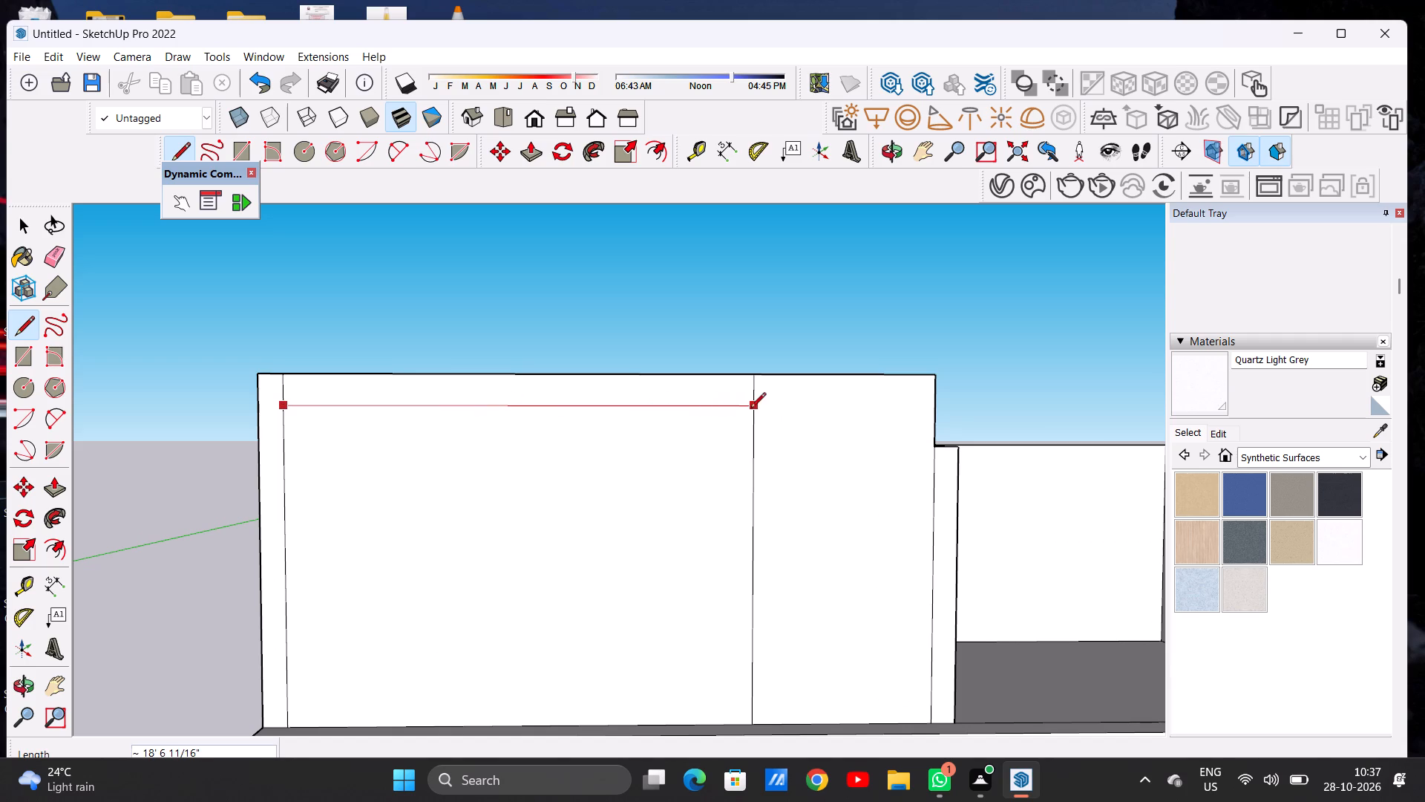
left_click(753, 408)
key("space")
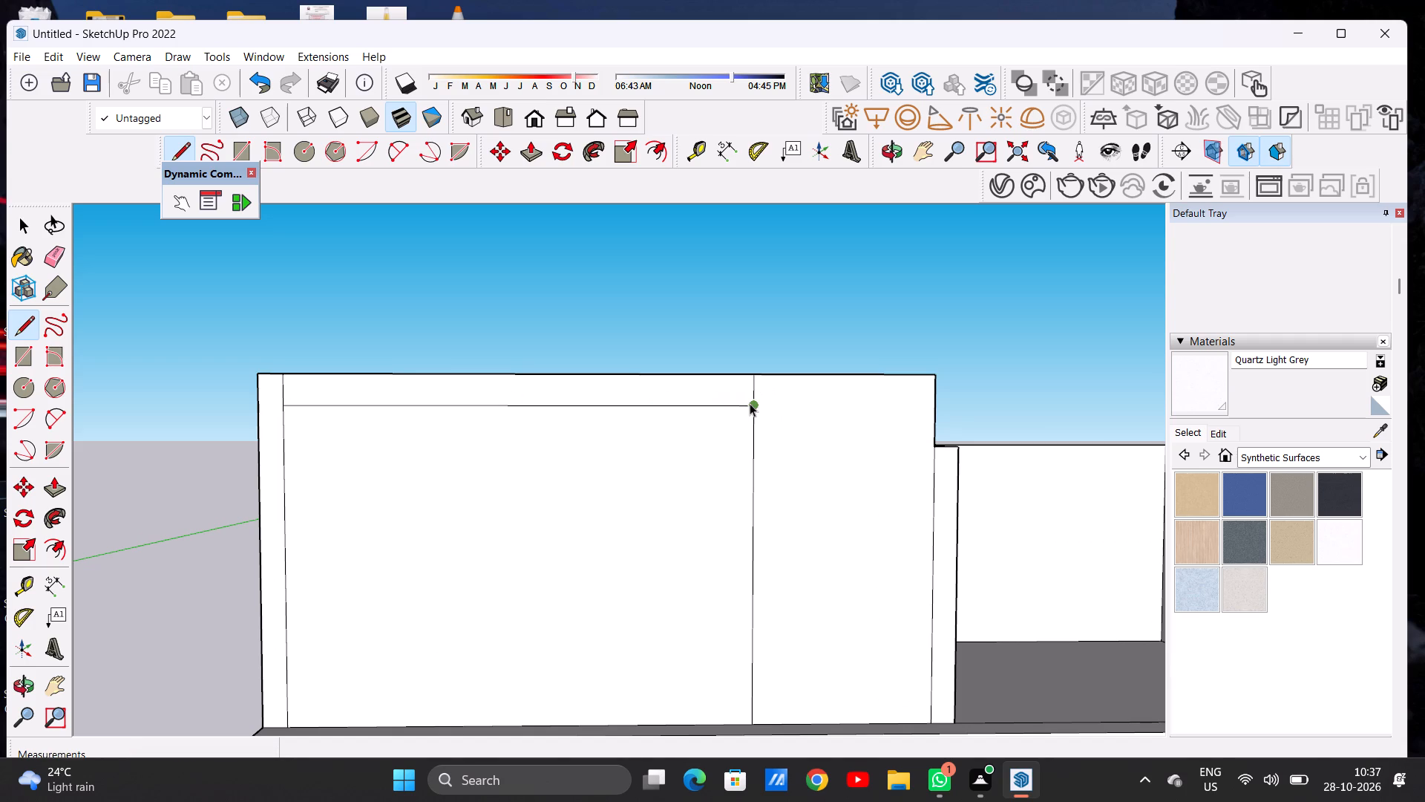
Draw a vertical line about 12' 9 9/16" long from near the horizontal line's inner end down to the base slab.
scroll(604, 454, "down", 5)
key("l")
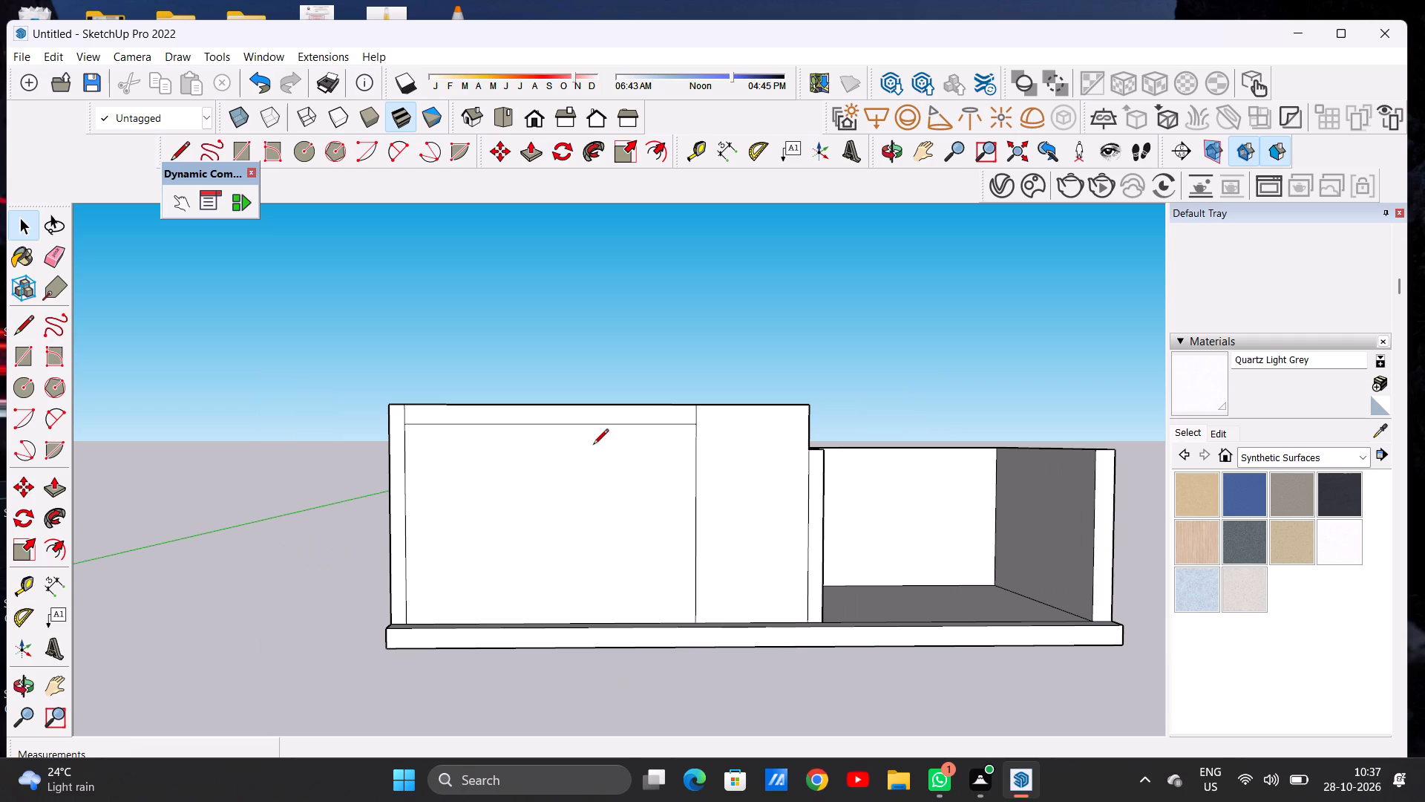
scroll(584, 412, "down", 2)
scroll(628, 463, "up", 4)
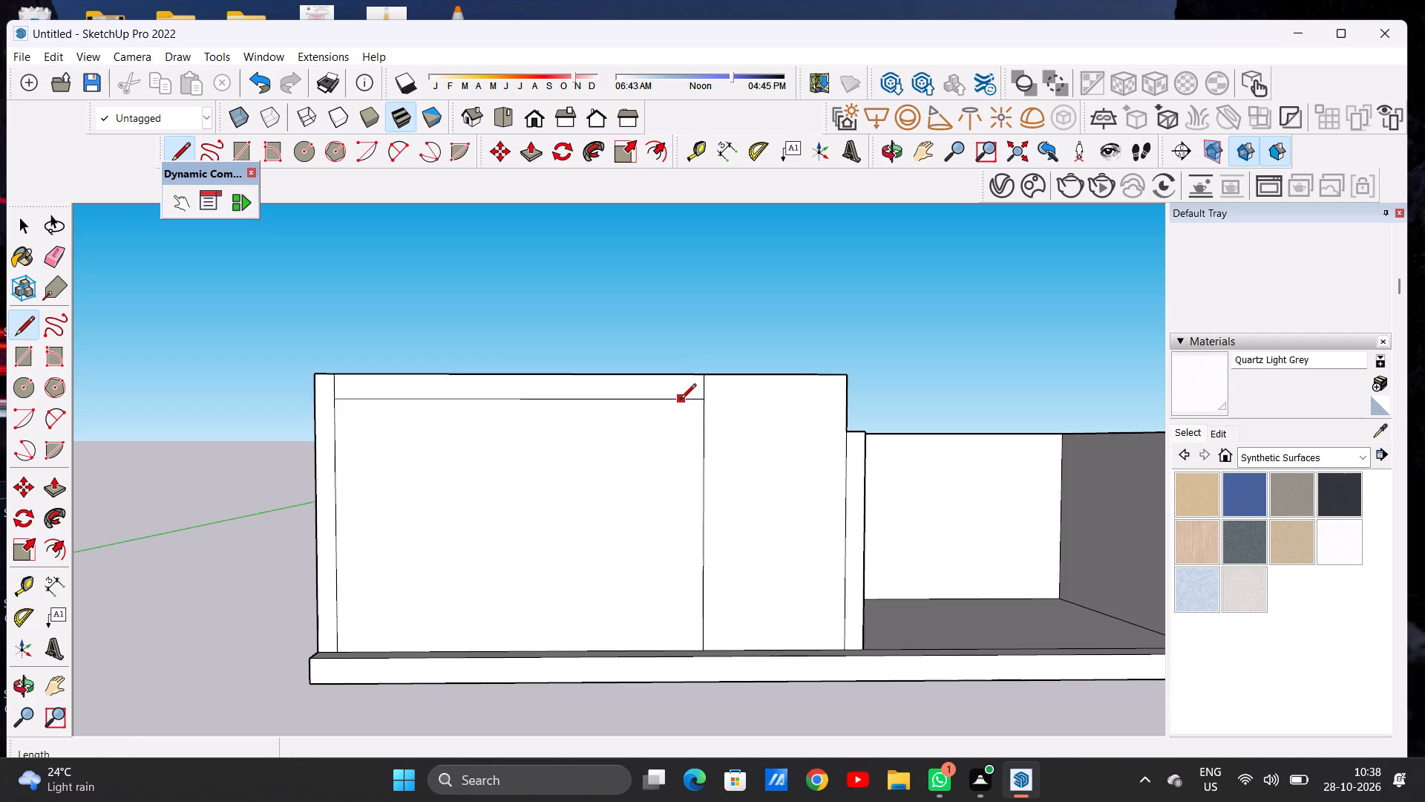
left_click(684, 400)
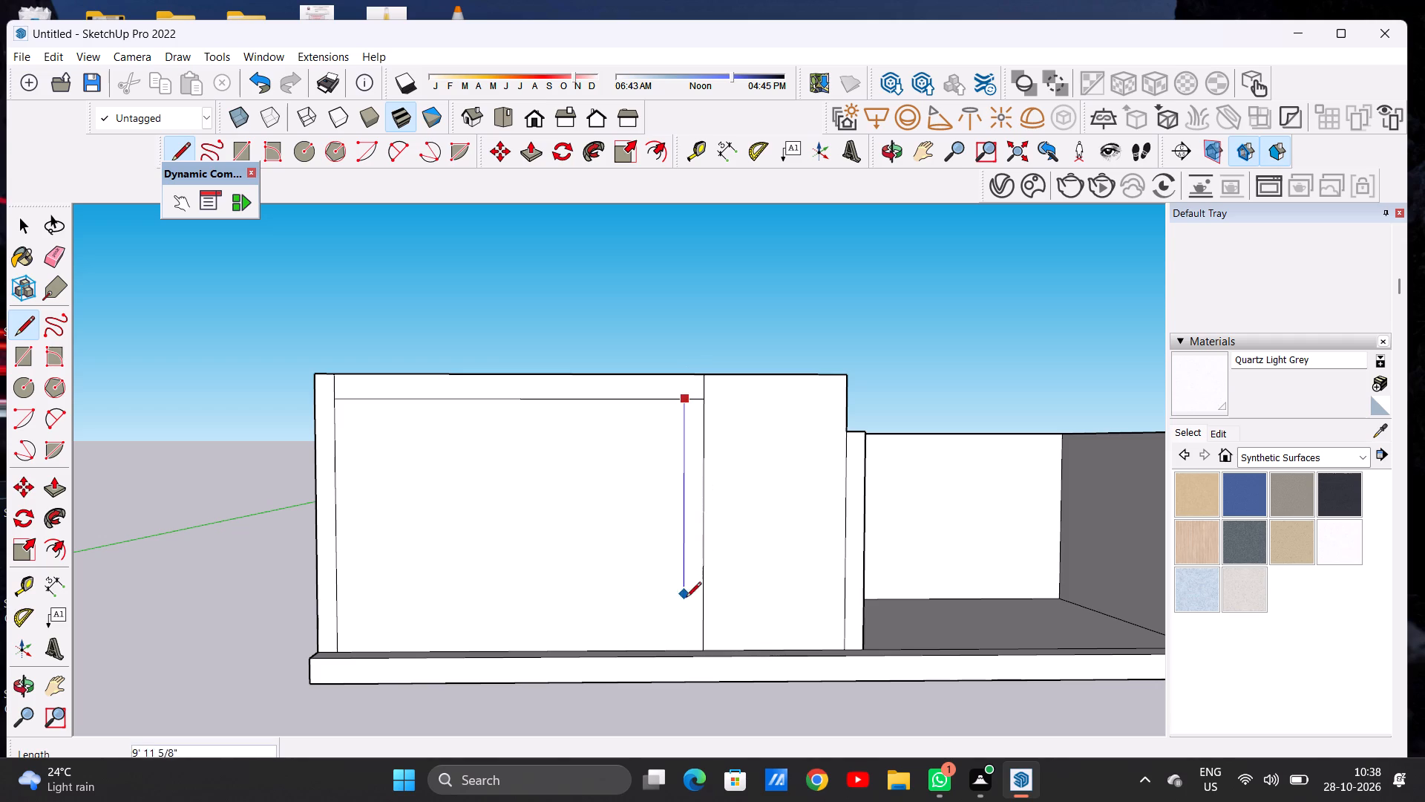
left_click(686, 649)
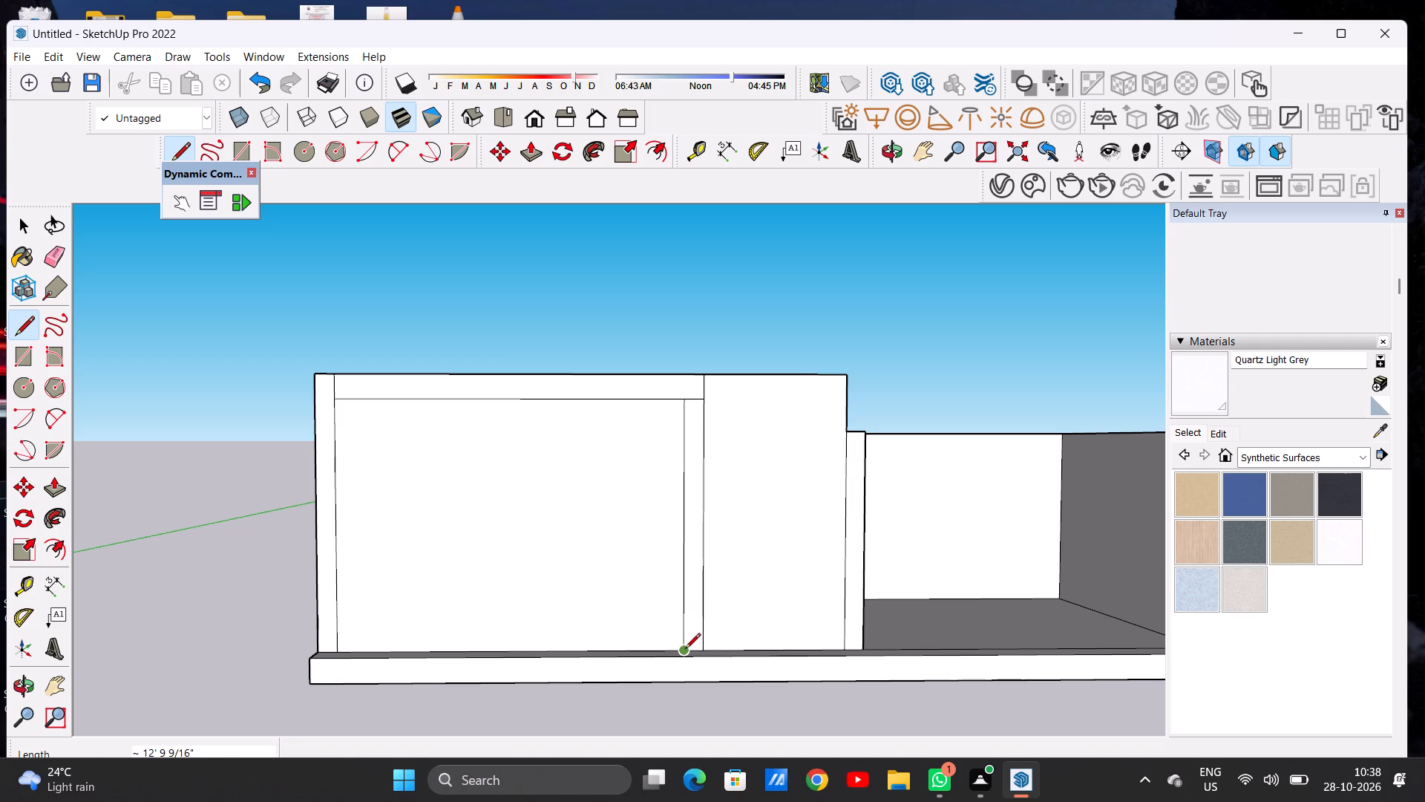
key("space")
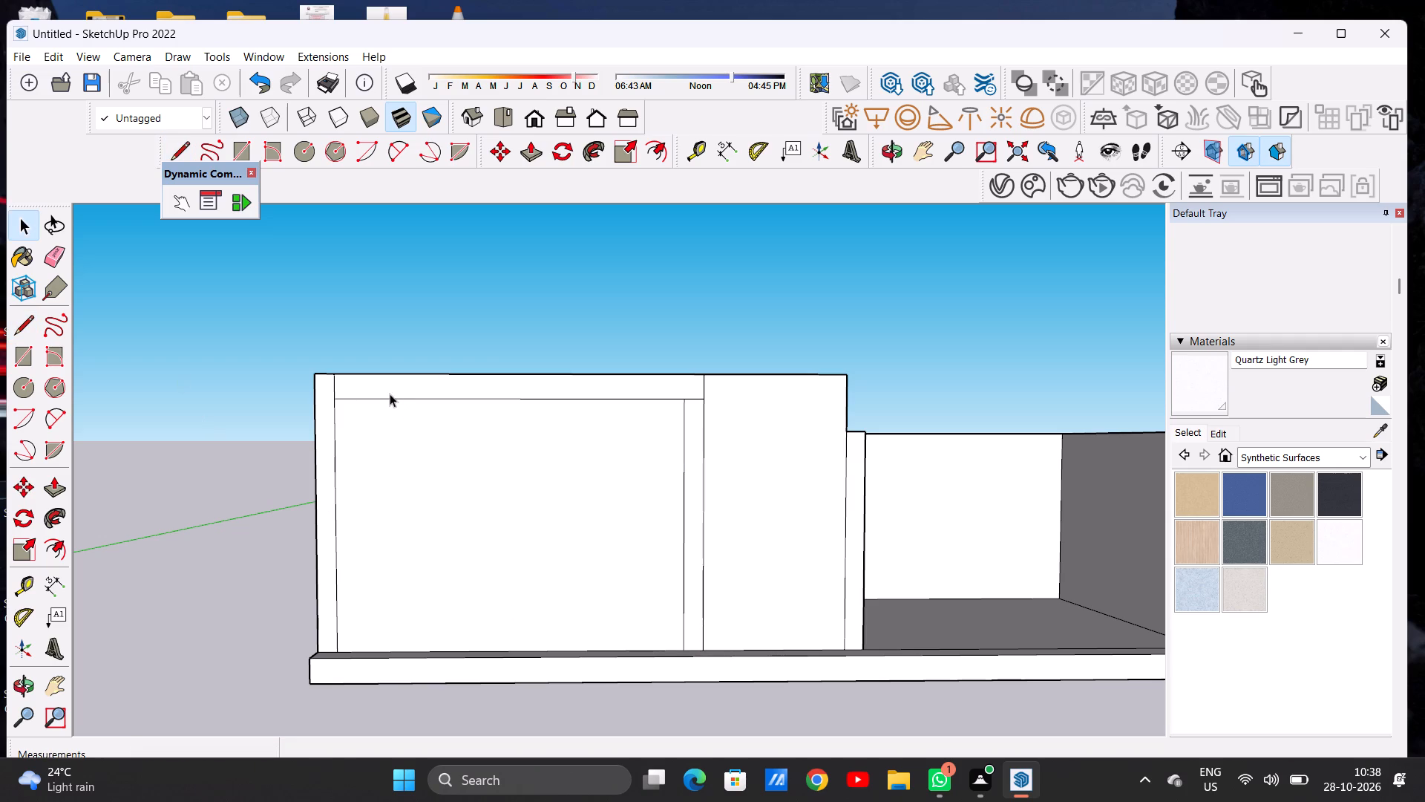
Erase the two leftover line stubs outside the panel outline's upper corners on the block's front face.
key("e")
scroll(330, 388, "up", 6)
left_click_drag(327, 388, 344, 390)
scroll(341, 388, "down", 6)
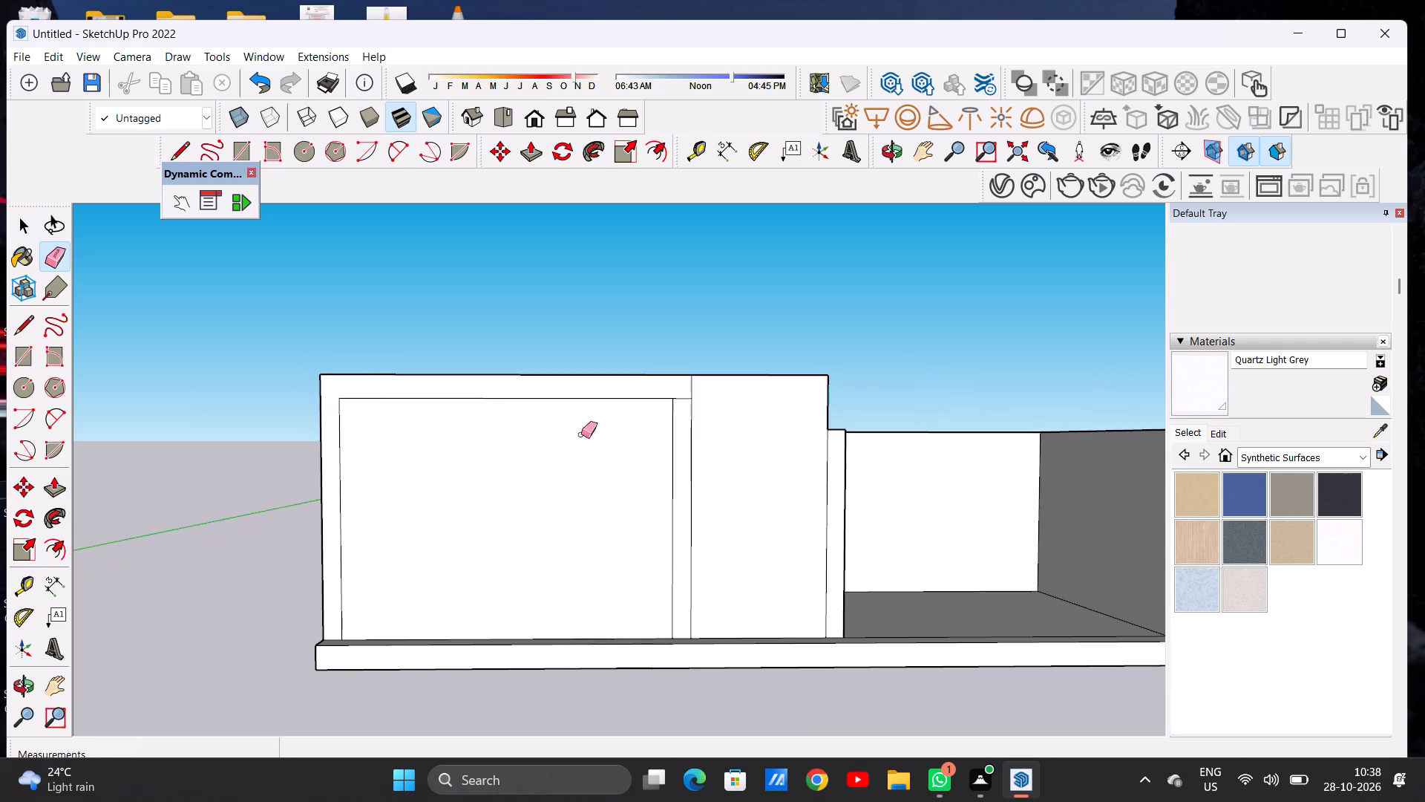
scroll(687, 409, "up", 7)
left_click_drag(678, 383, 680, 394)
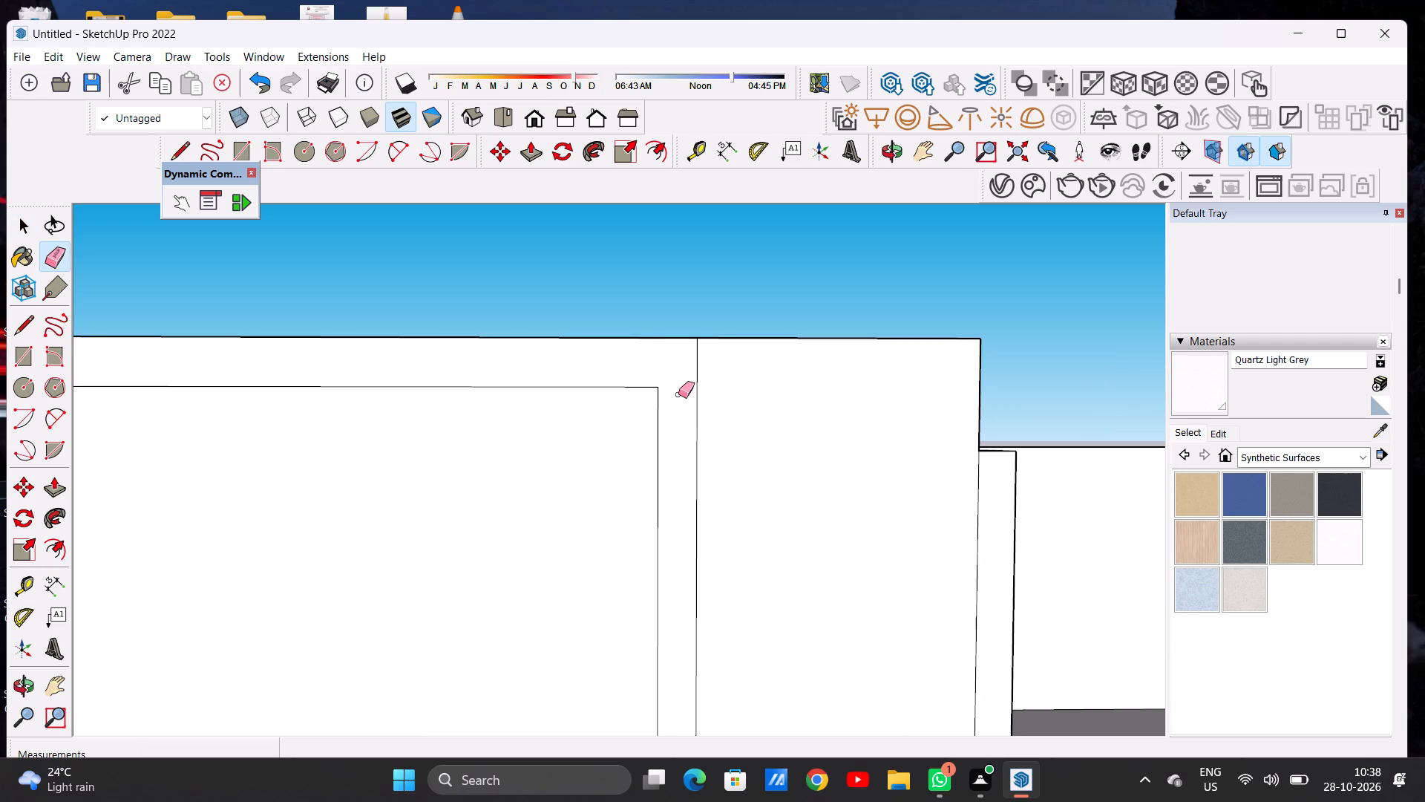
key("space")
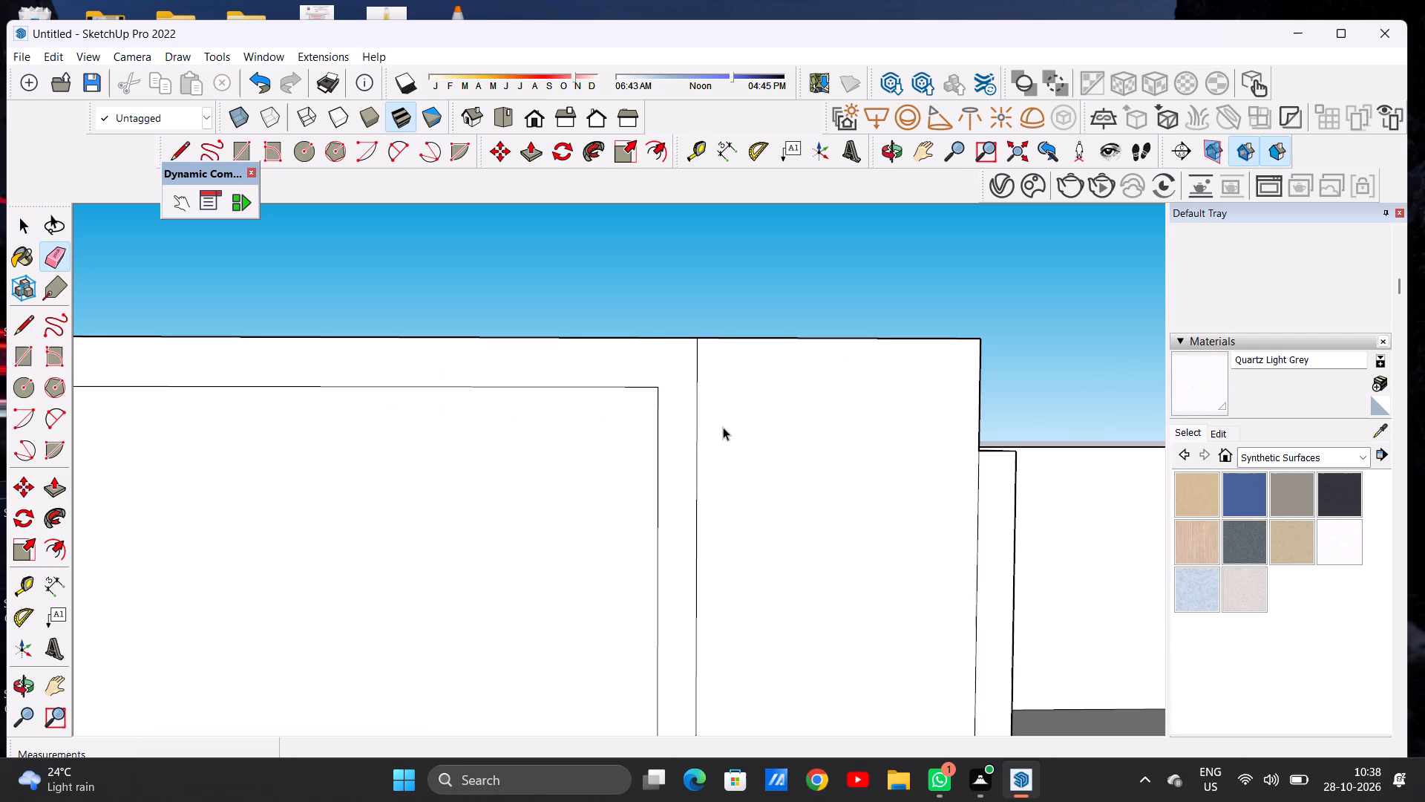
Draw a rectangle about 14' 1 7/8" by 8' 9" inside the panel outline on the block's front face.
scroll(713, 426, "down", 9)
middle_click_drag(675, 428, 562, 470)
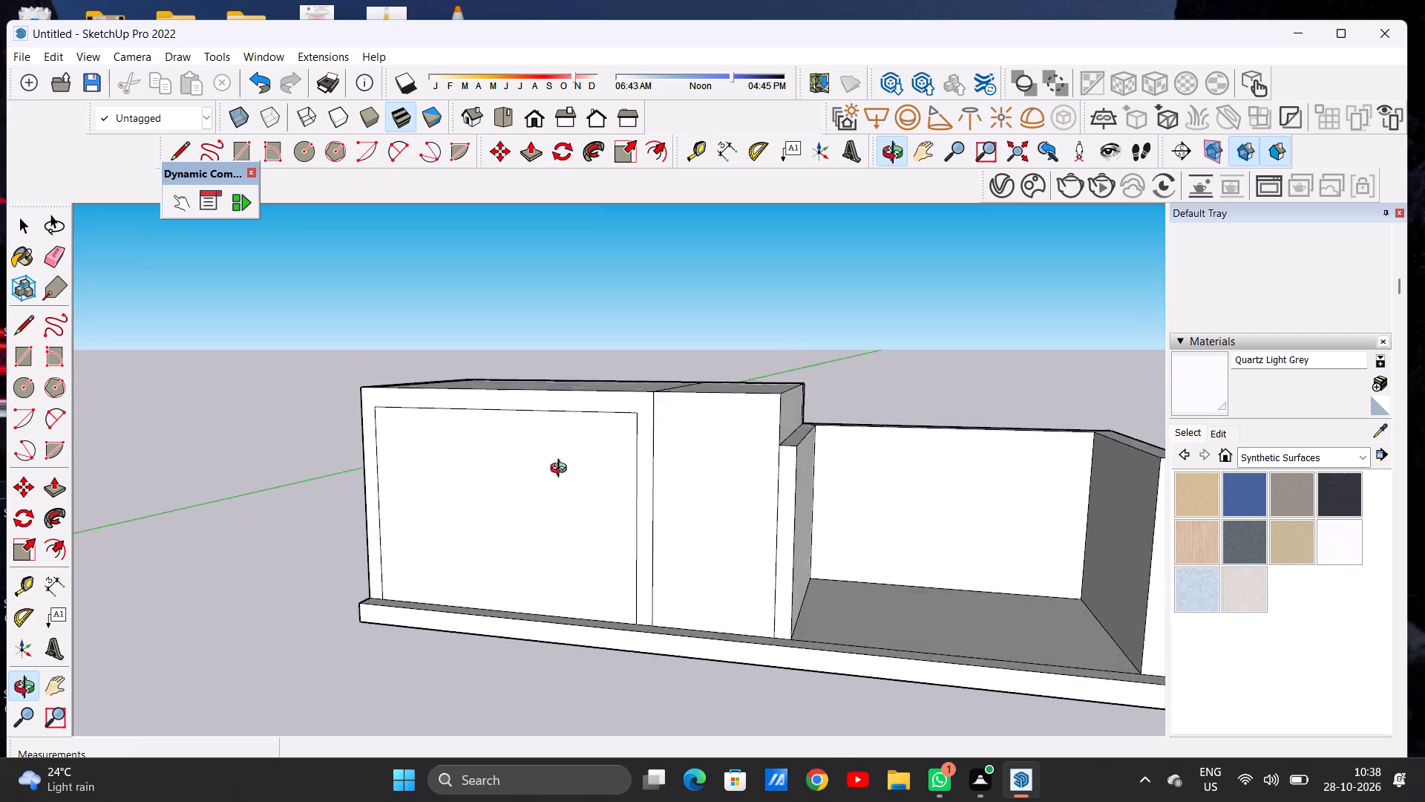
middle_click_drag(562, 470, 672, 443)
middle_click_drag(672, 443, 710, 432)
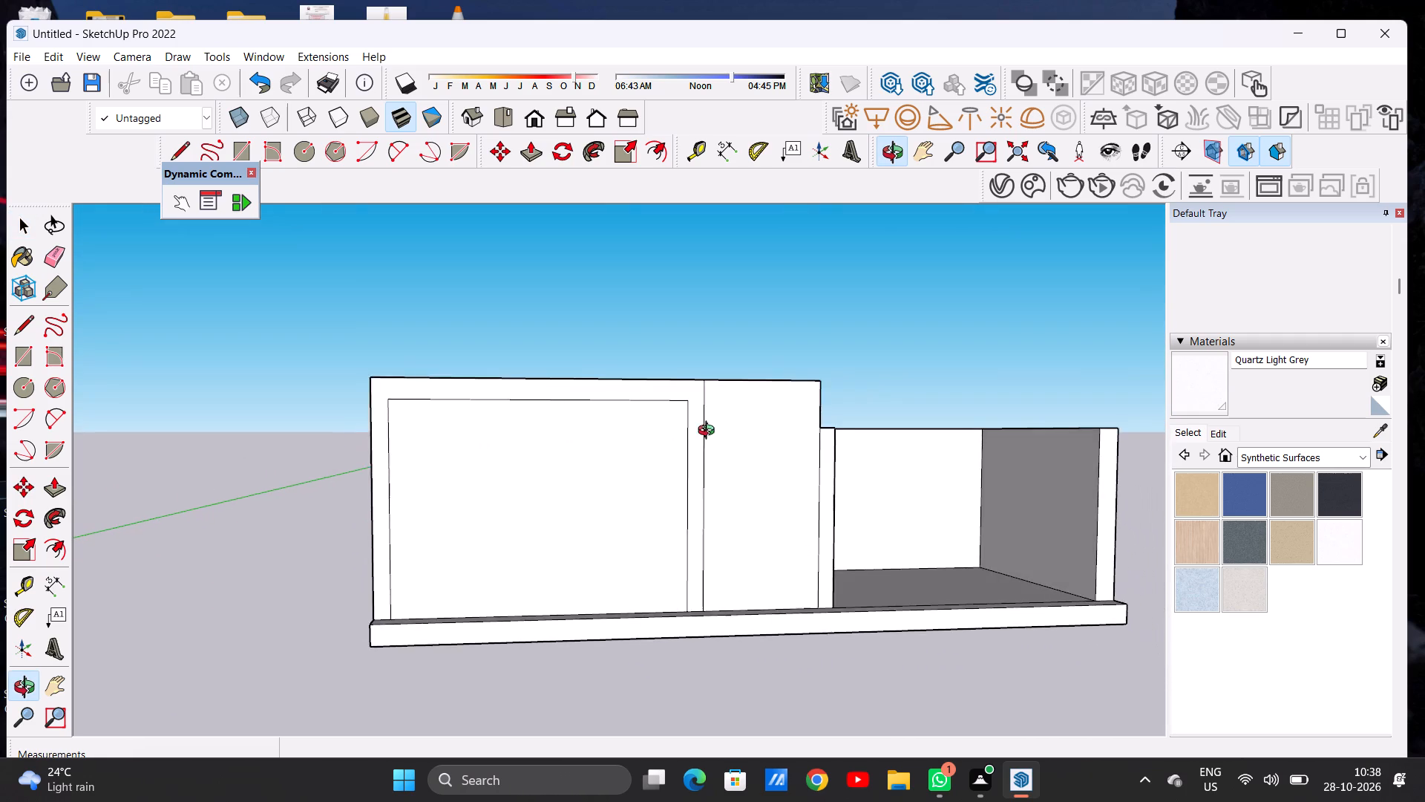
middle_click_drag(710, 432, 678, 437)
scroll(592, 450, "up", 1)
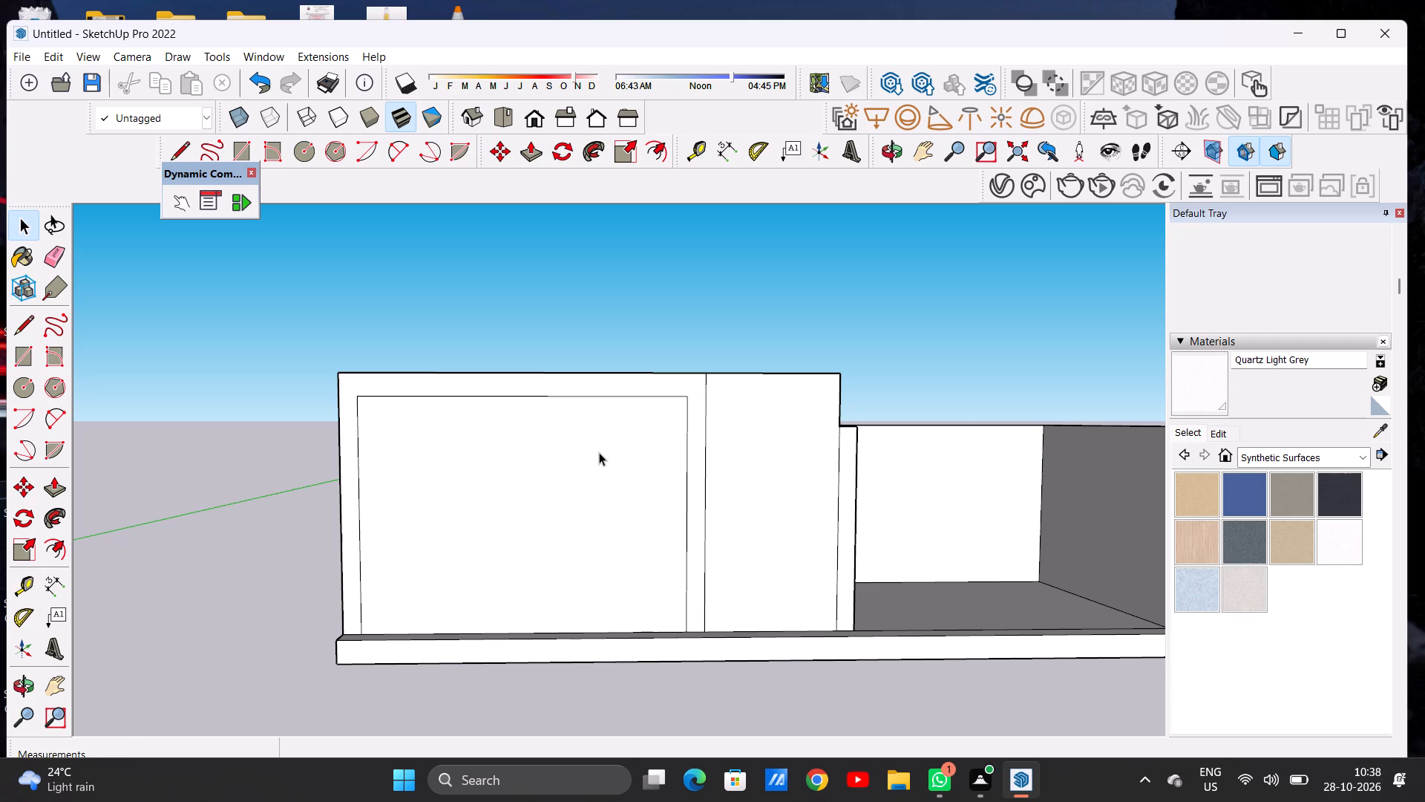
scroll(610, 449, "up", 3)
middle_click_drag(596, 475, 609, 450)
scroll(600, 460, "down", 1)
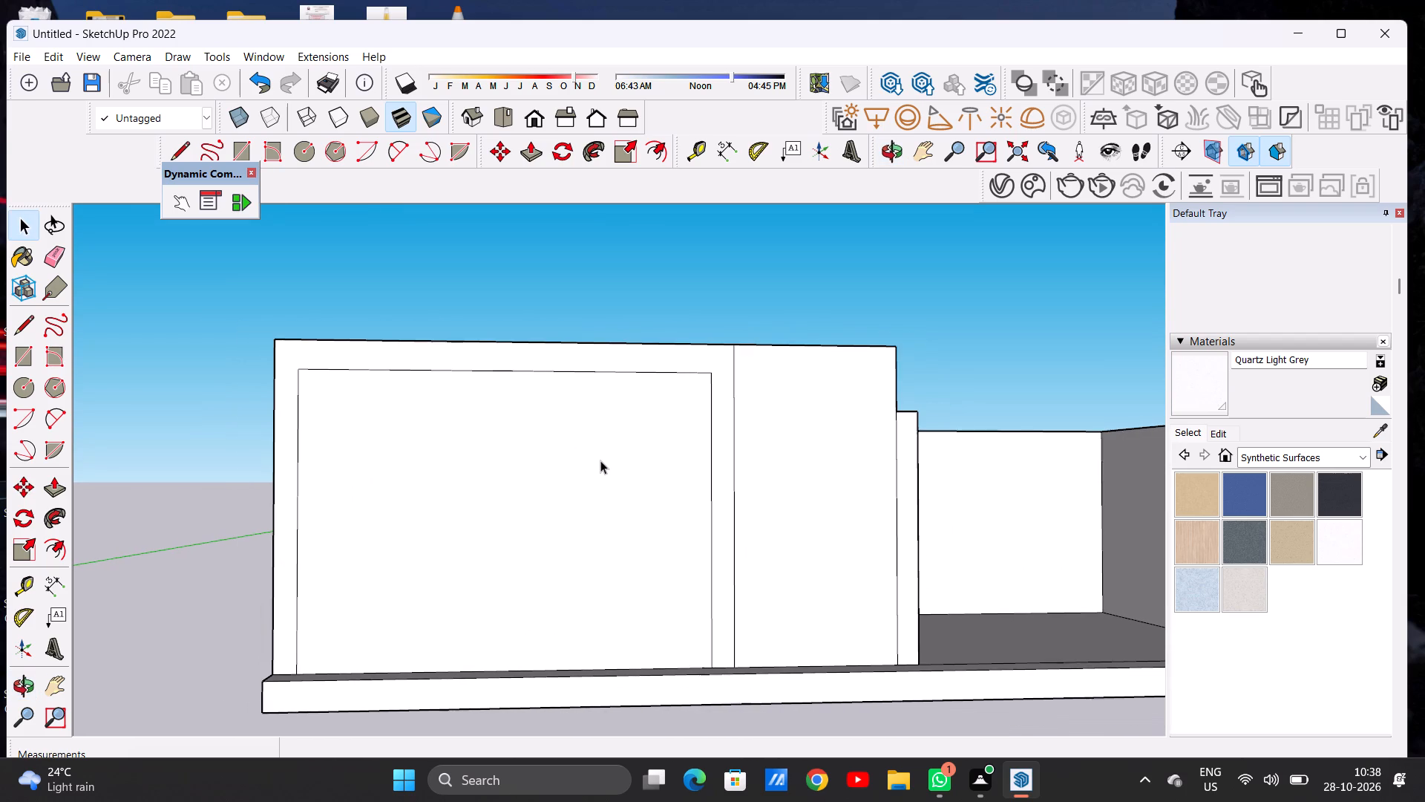
middle_click_drag(629, 448, 611, 446)
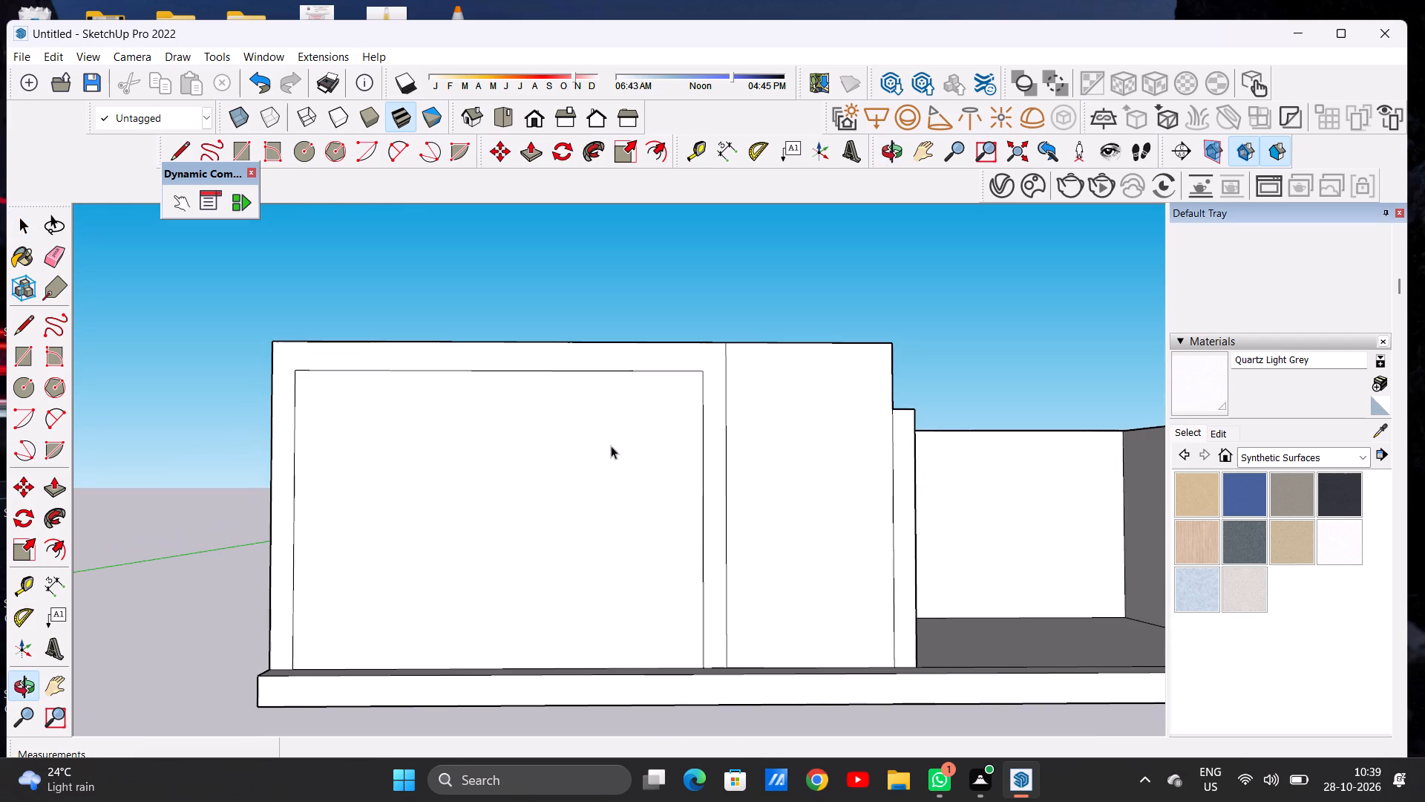
key("r")
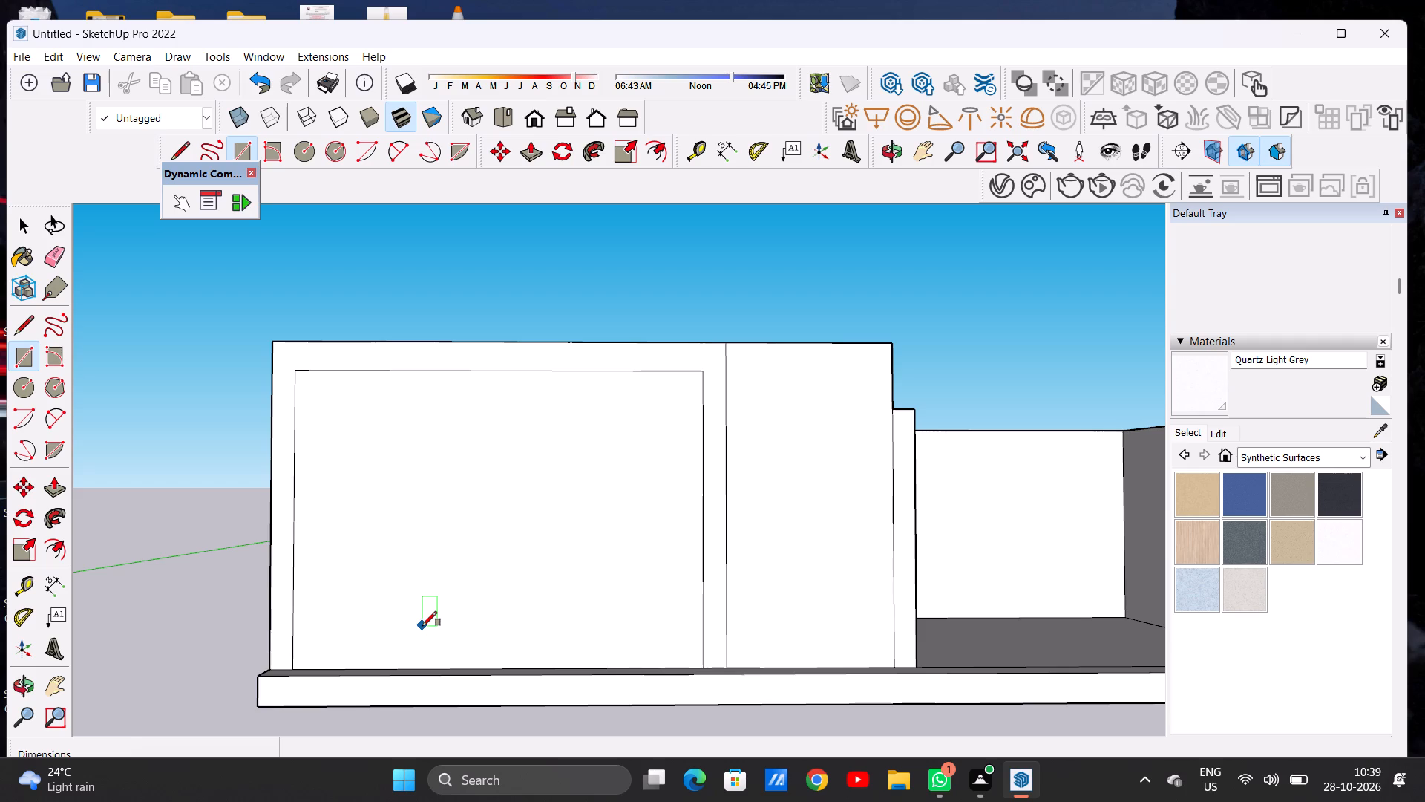
scroll(435, 619, "down", 6)
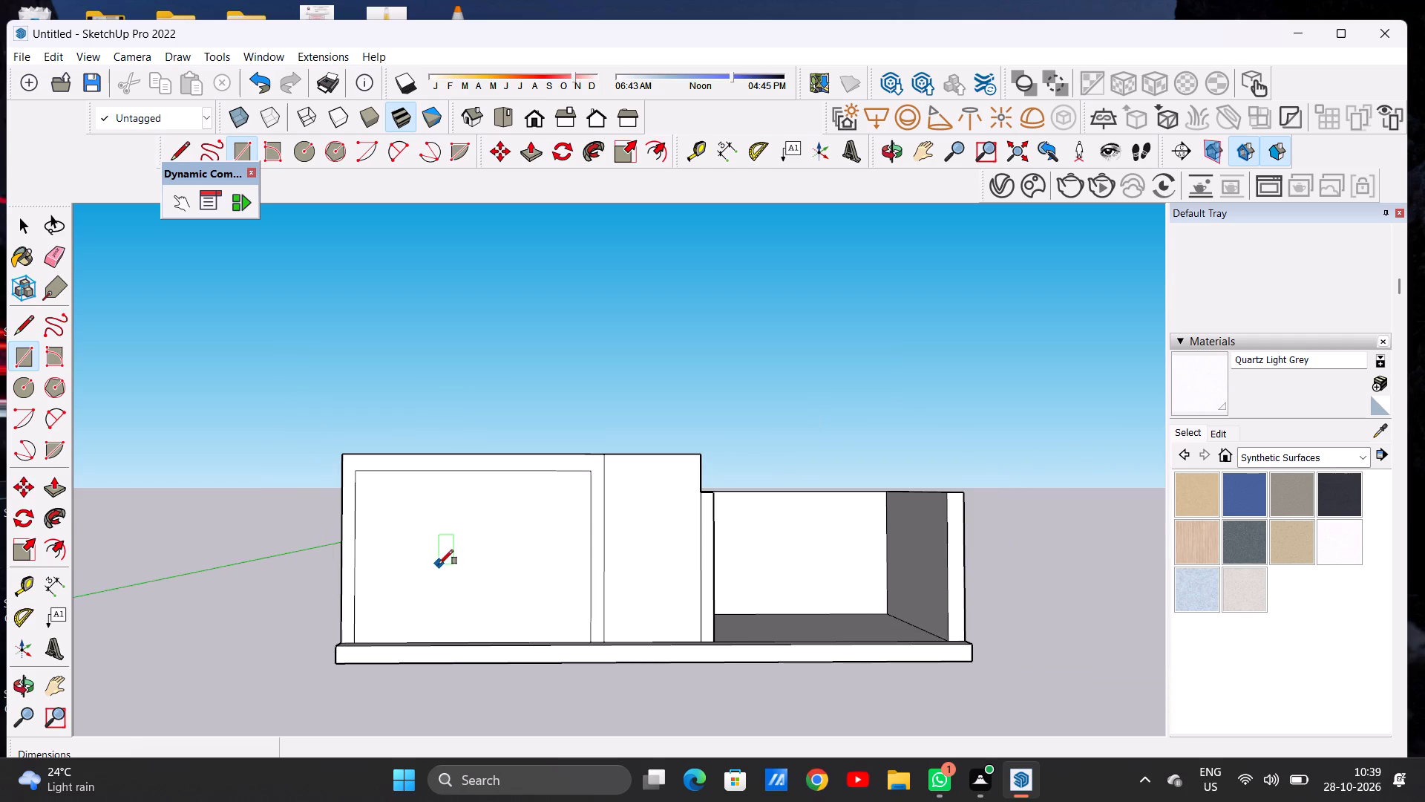
scroll(489, 617, "up", 4)
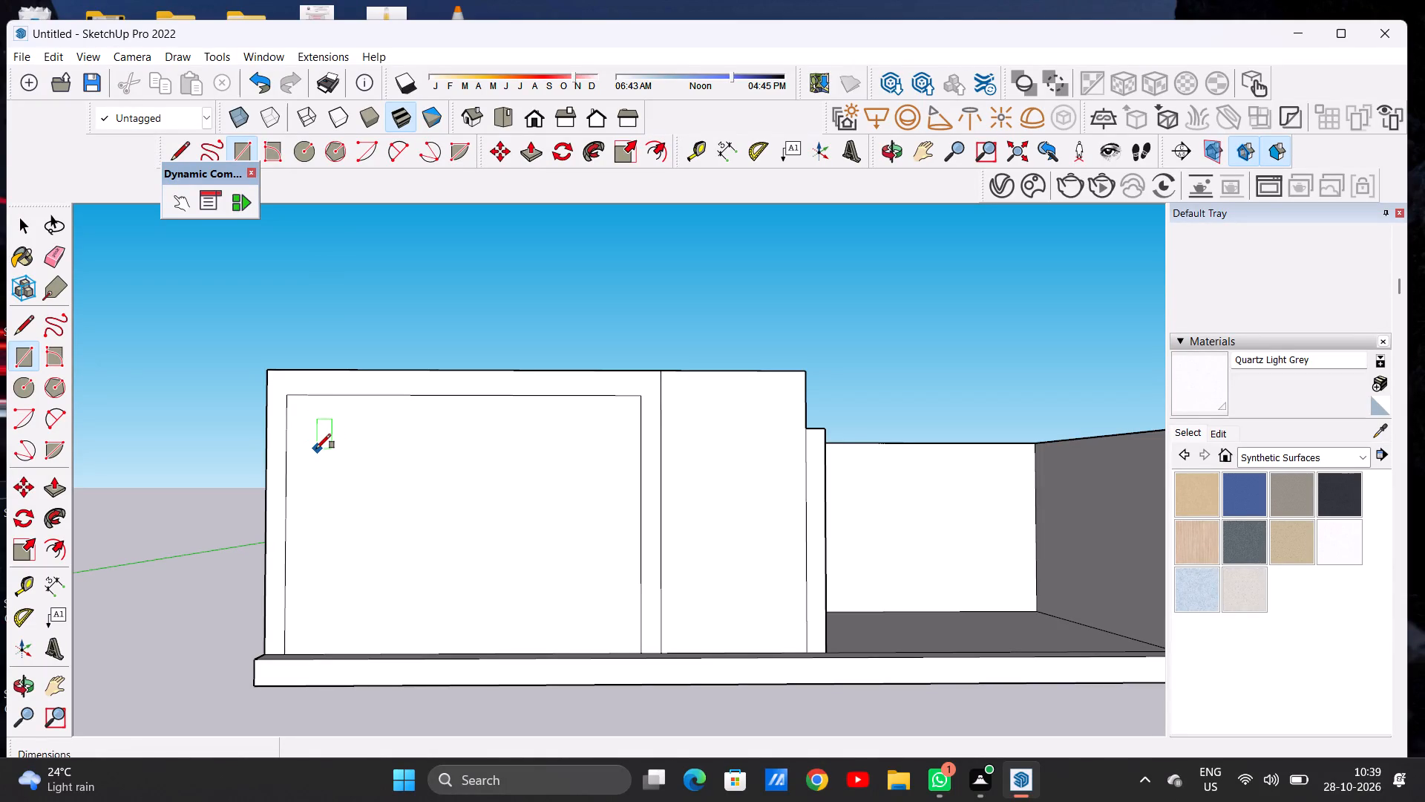
left_click(316, 449)
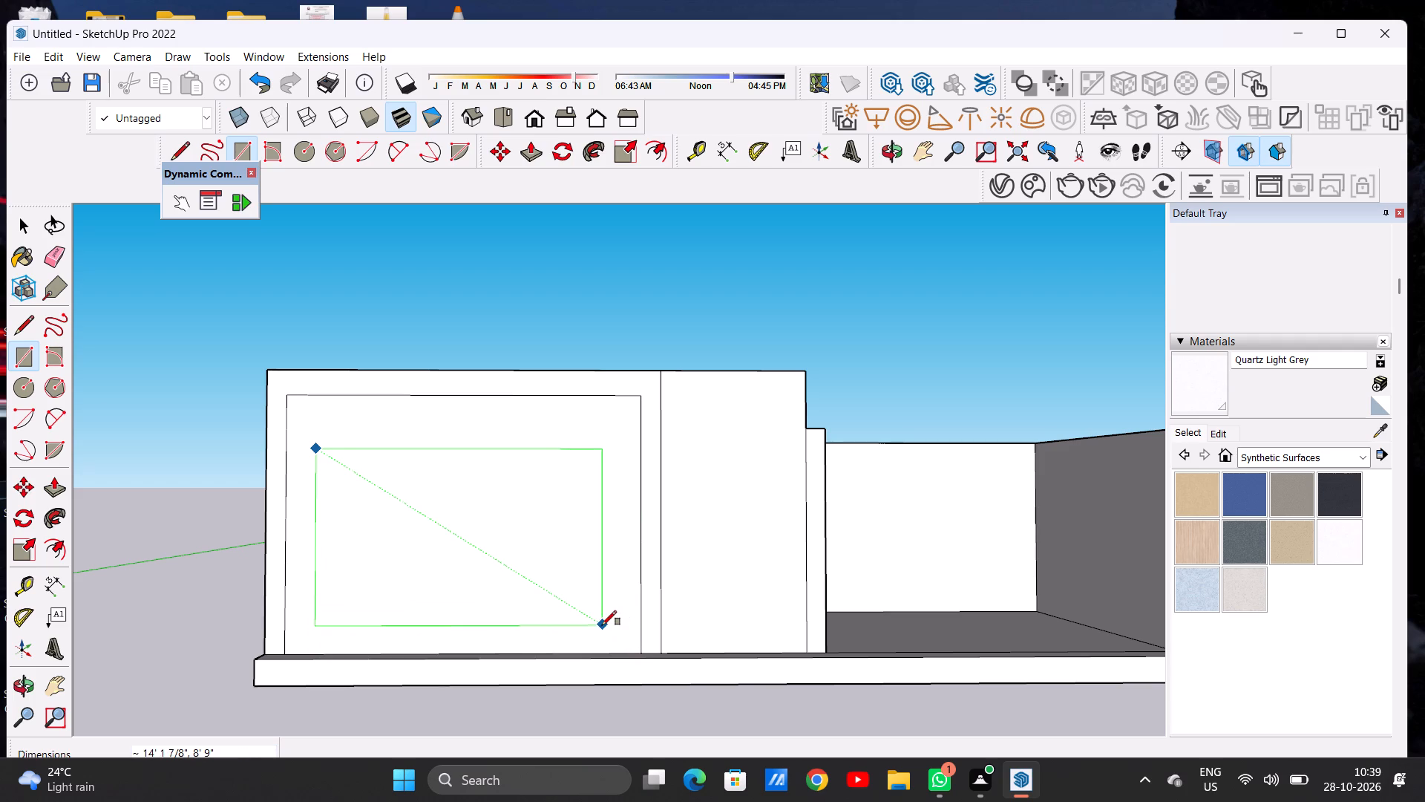
left_click(602, 625)
key("space")
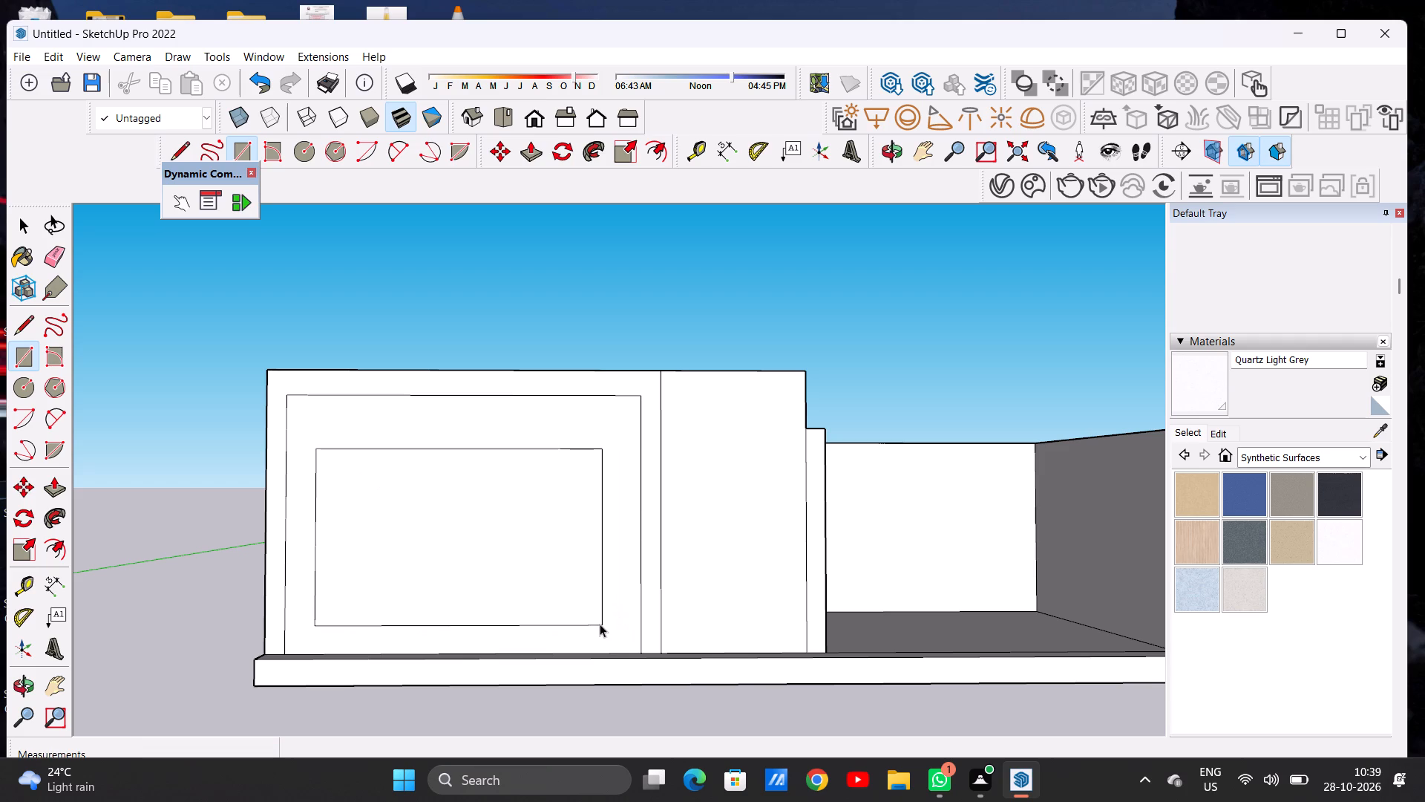
Push/Pull the new rectangle about 9 7/8" into the block's front face to form a recess.
scroll(485, 631, "up", 3)
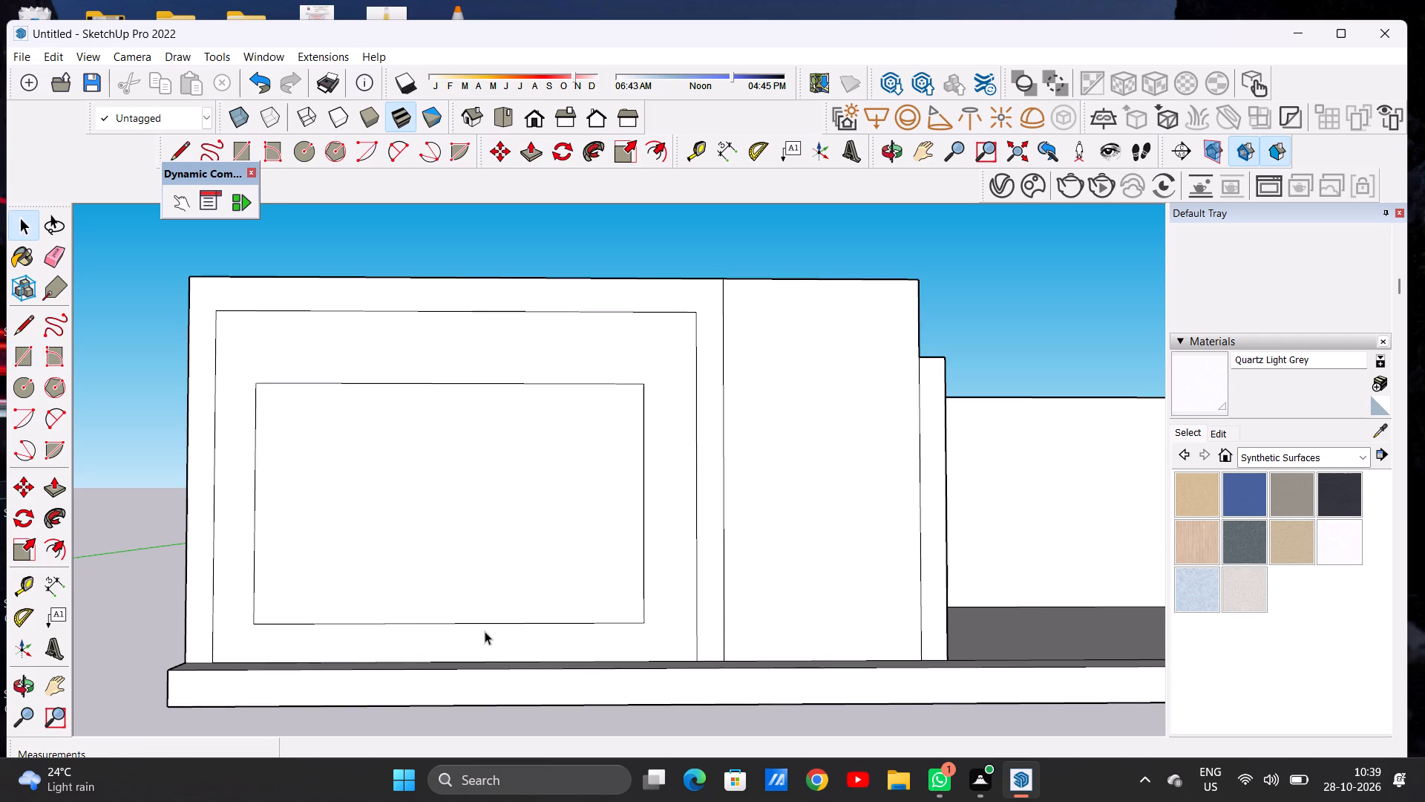
scroll(528, 627, "down", 2)
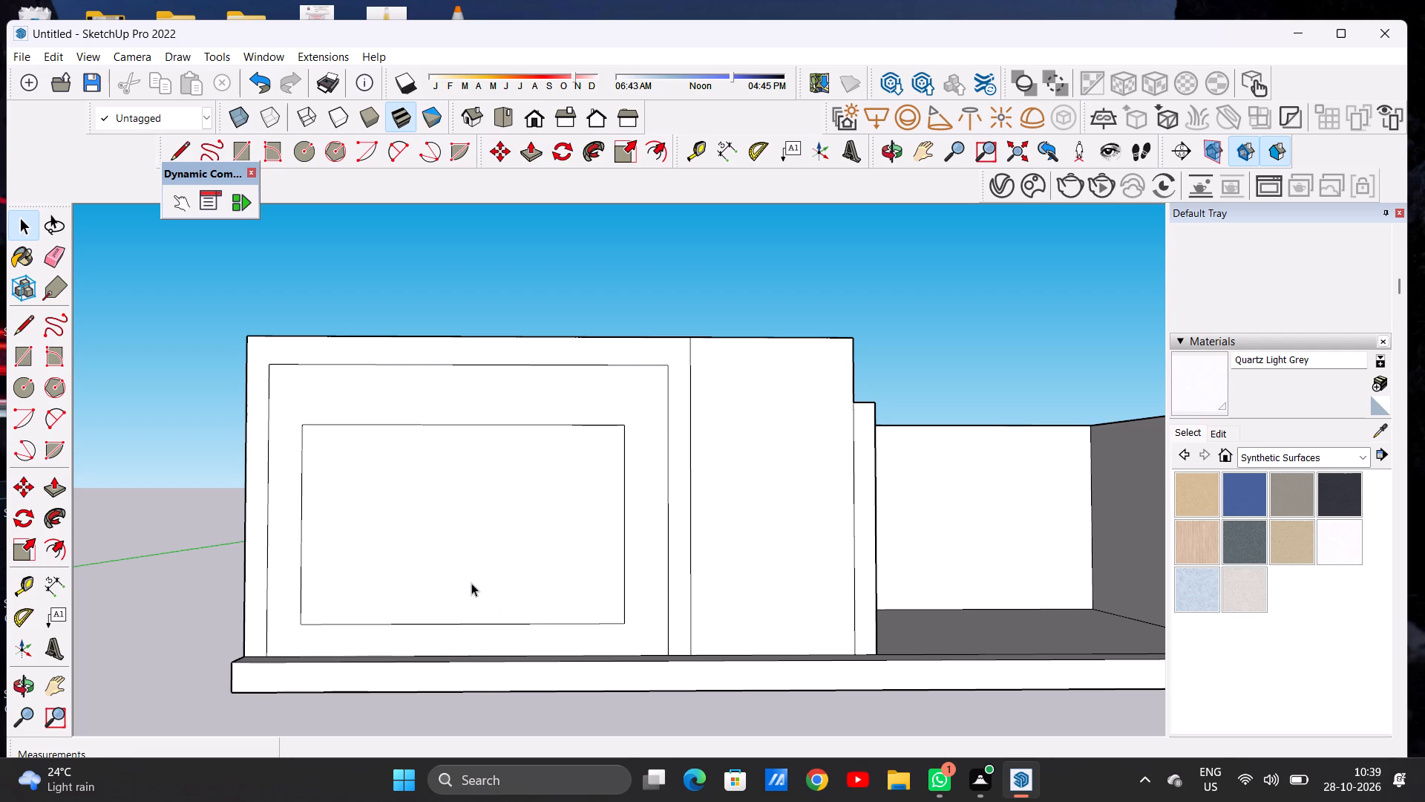
scroll(470, 516, "down", 5)
scroll(467, 500, "up", 1)
middle_click_drag(454, 486, 439, 513)
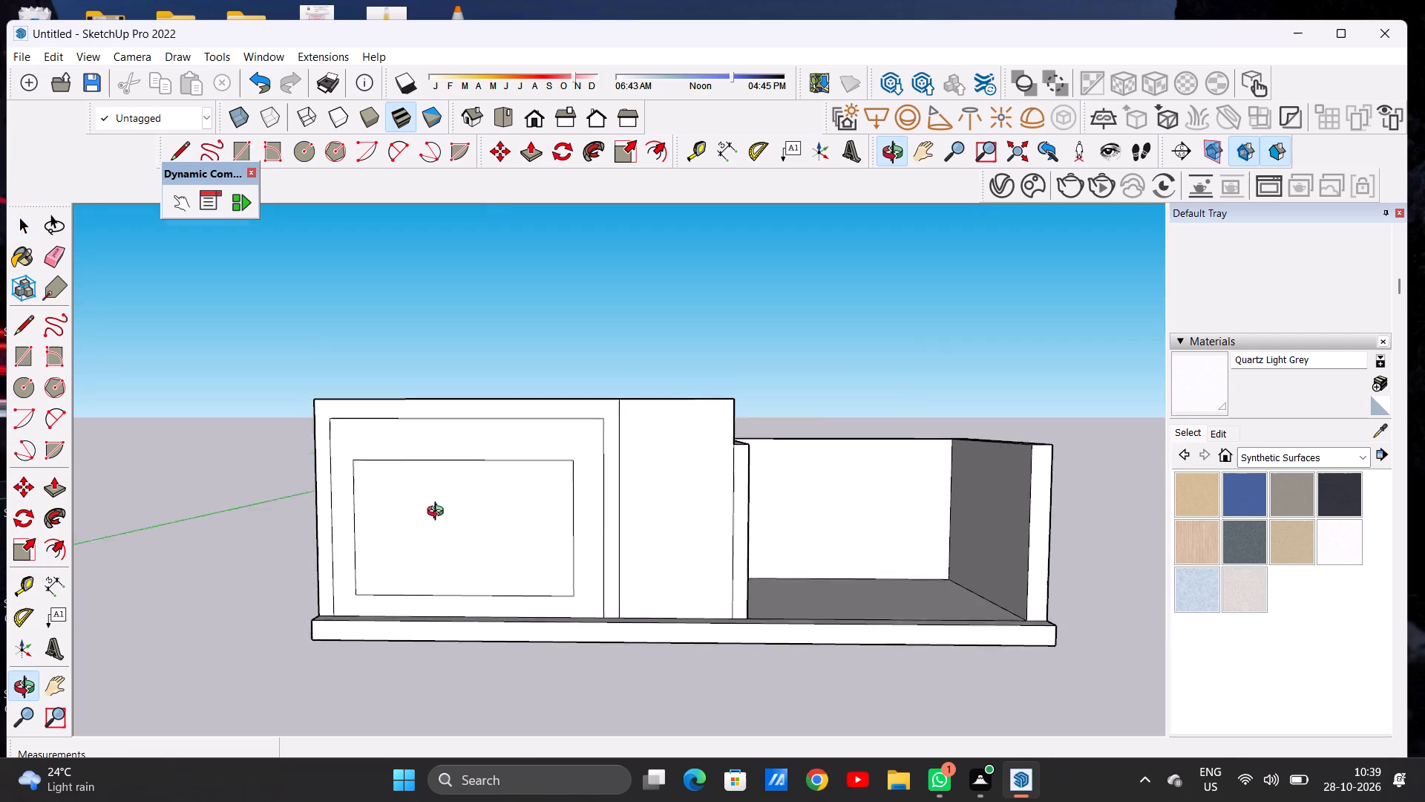
middle_click_drag(439, 513, 439, 505)
scroll(501, 464, "up", 5)
middle_click_drag(487, 486, 487, 509)
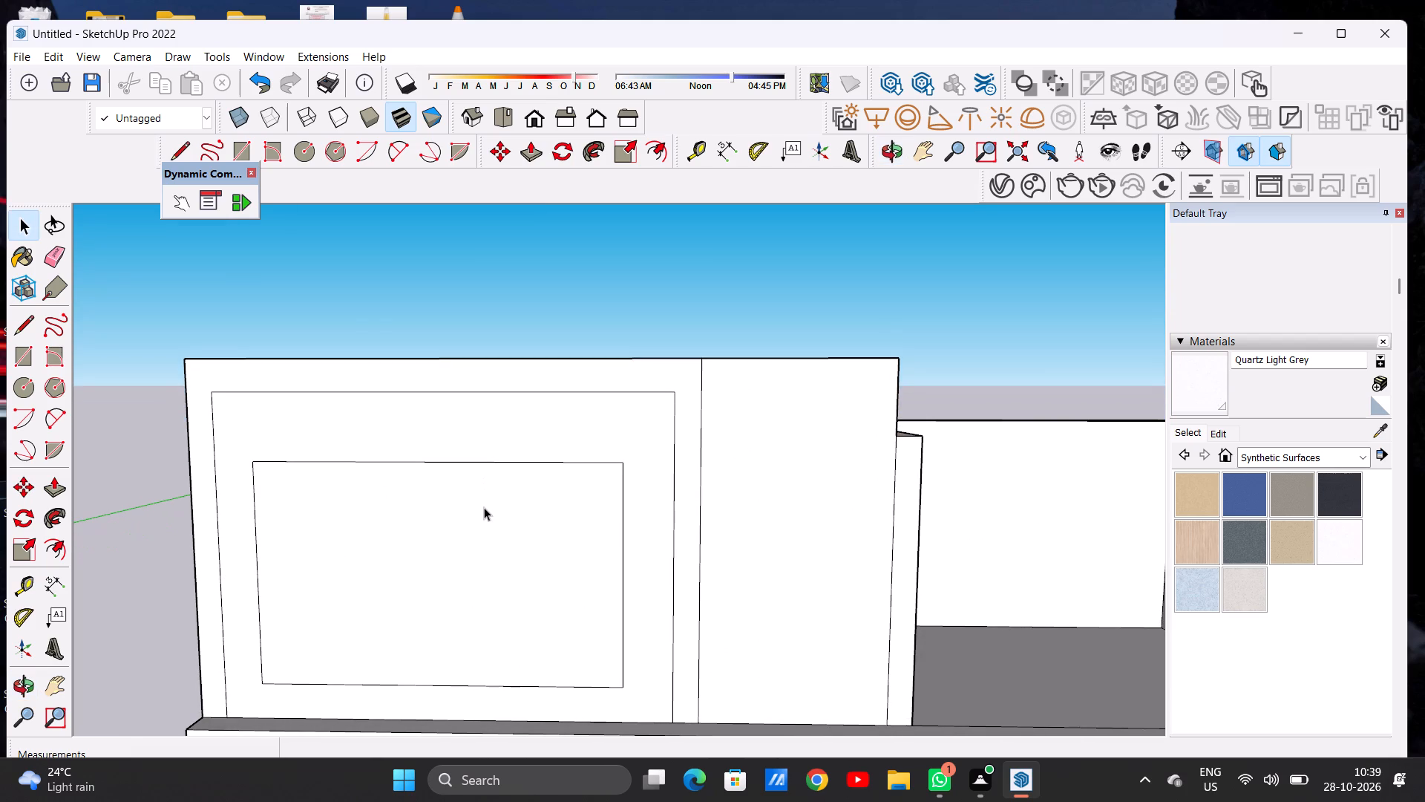
key("p")
left_click(467, 607)
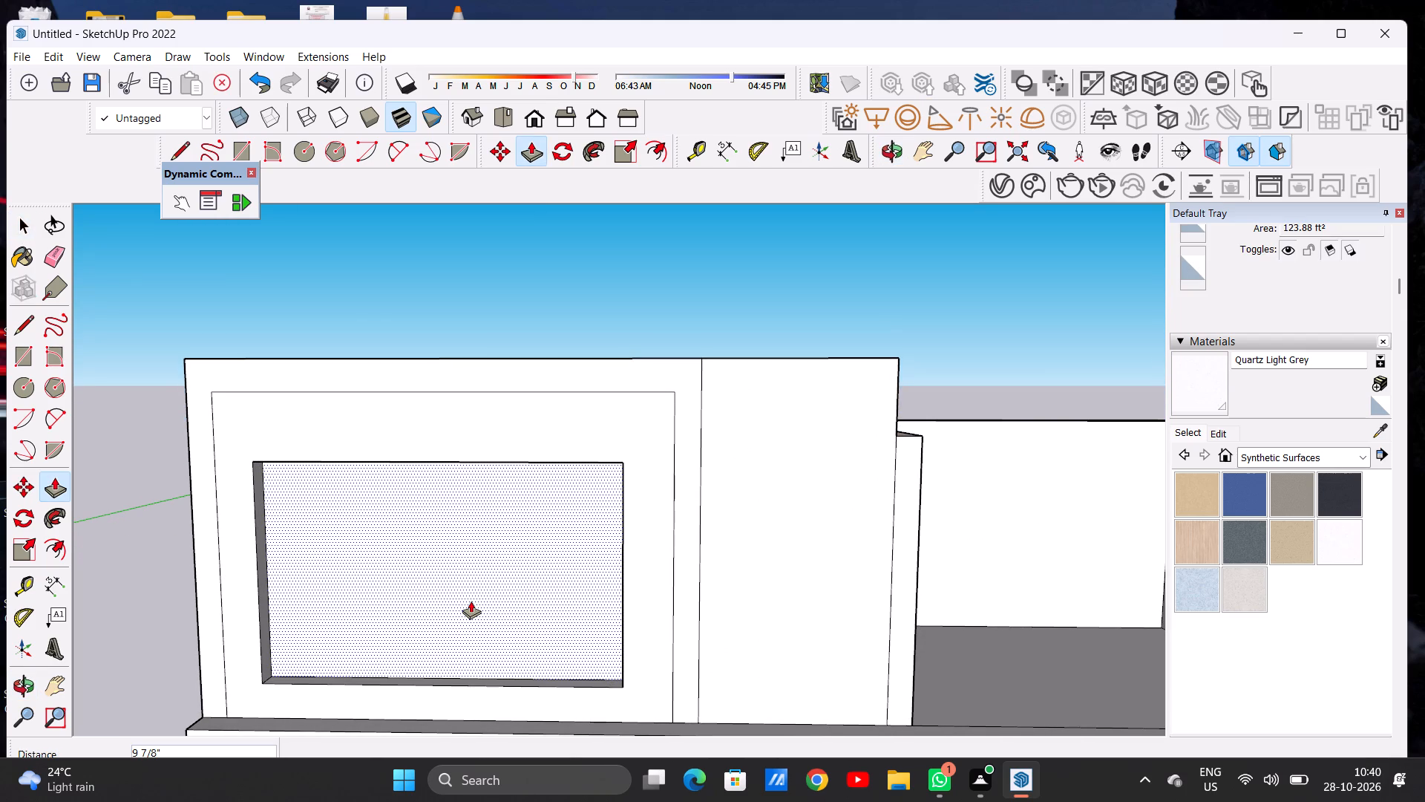
left_click(471, 601)
key("space")
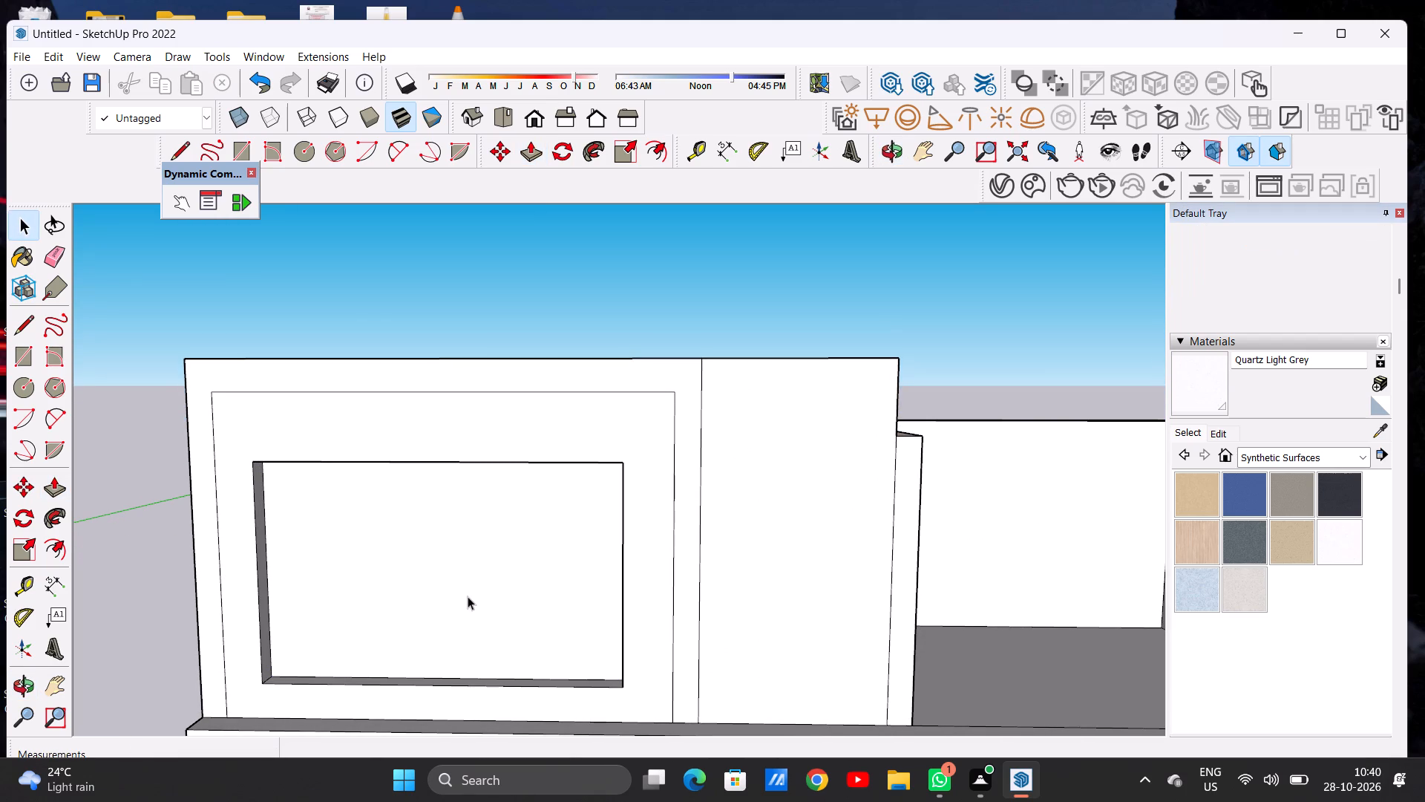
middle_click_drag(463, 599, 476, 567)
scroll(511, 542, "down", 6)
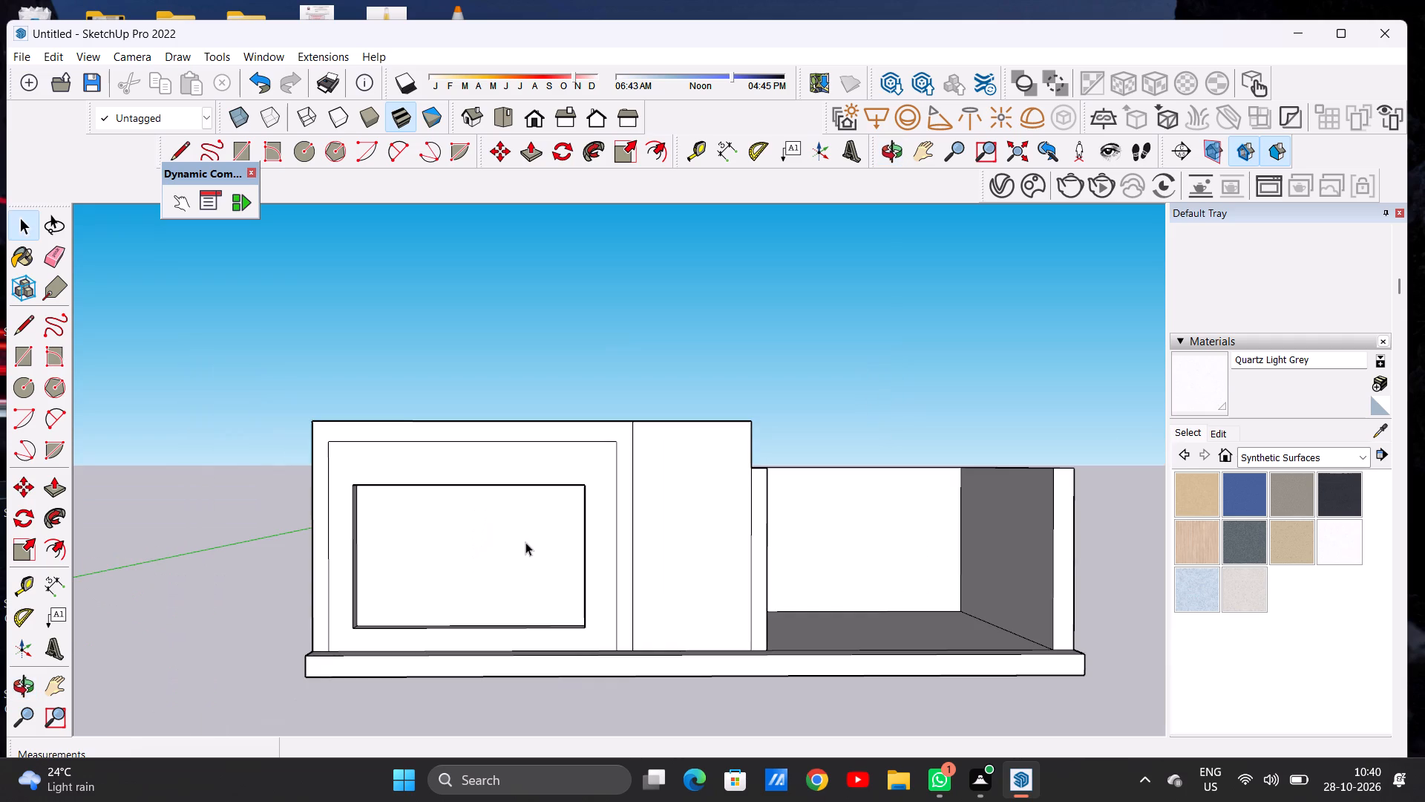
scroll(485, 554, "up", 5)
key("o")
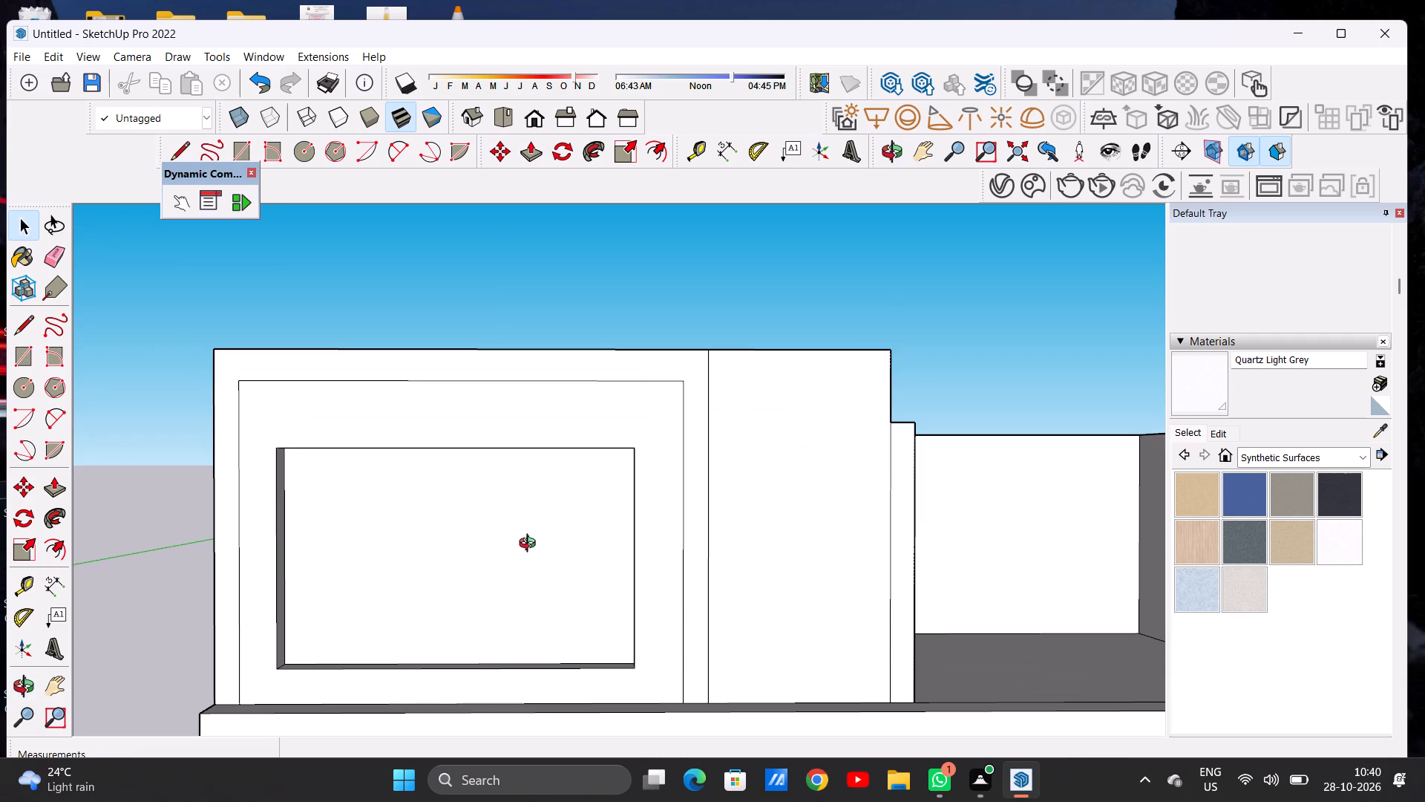
Offset the outline of the recess's back face inward by about 6 5/8" to form a window frame border.
key("f")
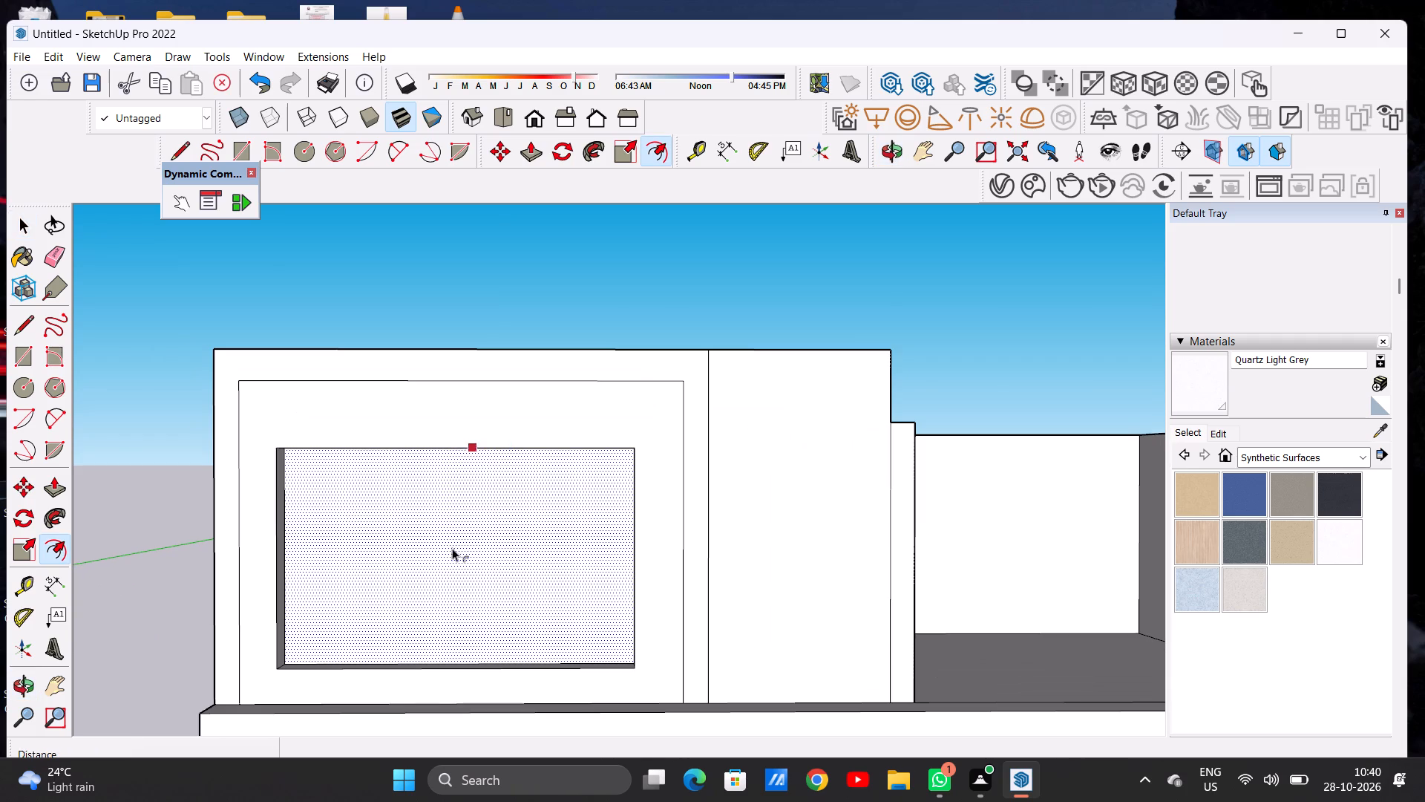
left_click(356, 503)
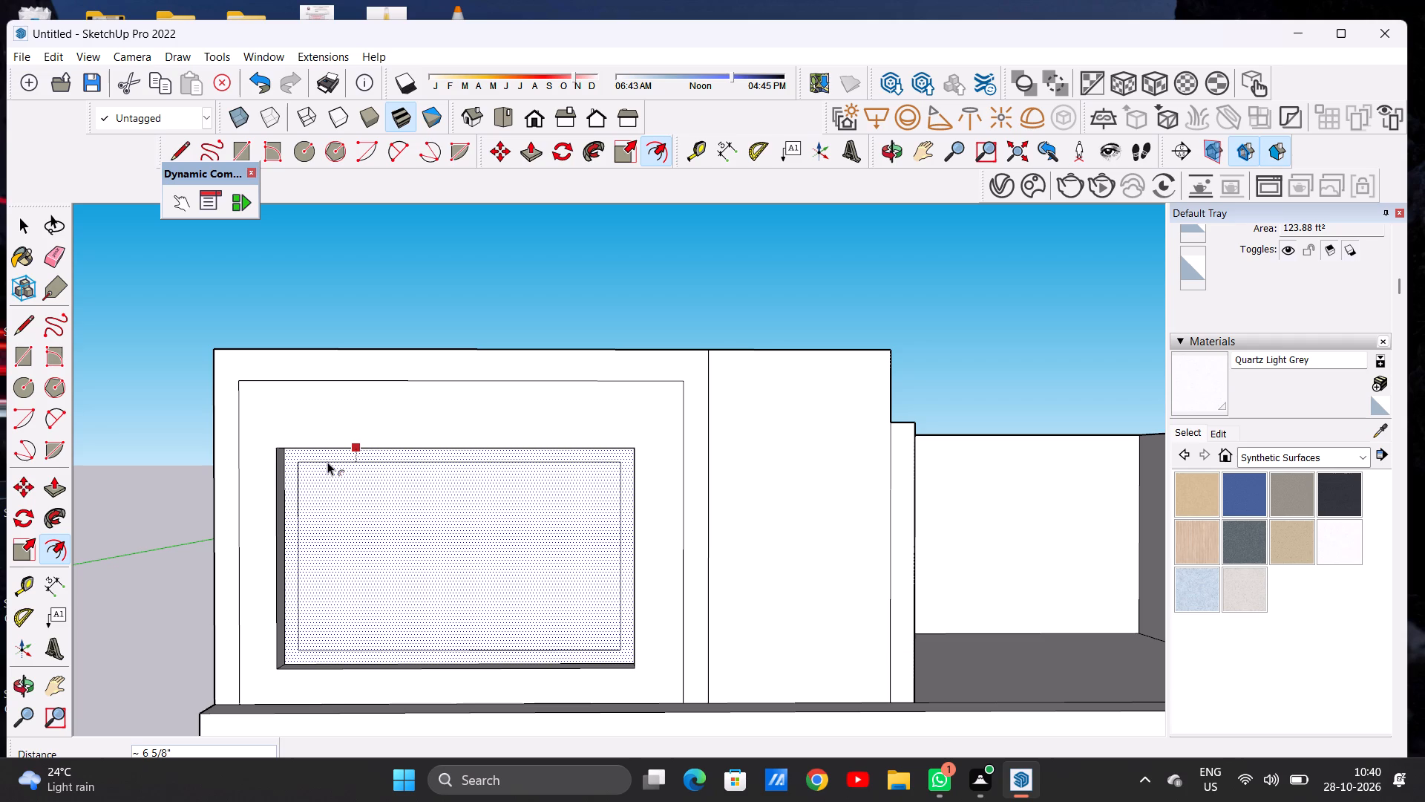
left_click(327, 462)
key("space")
Draw two closely spaced vertical lines about 7' 7 3/4" long inside the offset rectangle, forming a narrow mullion strip.
type("L")
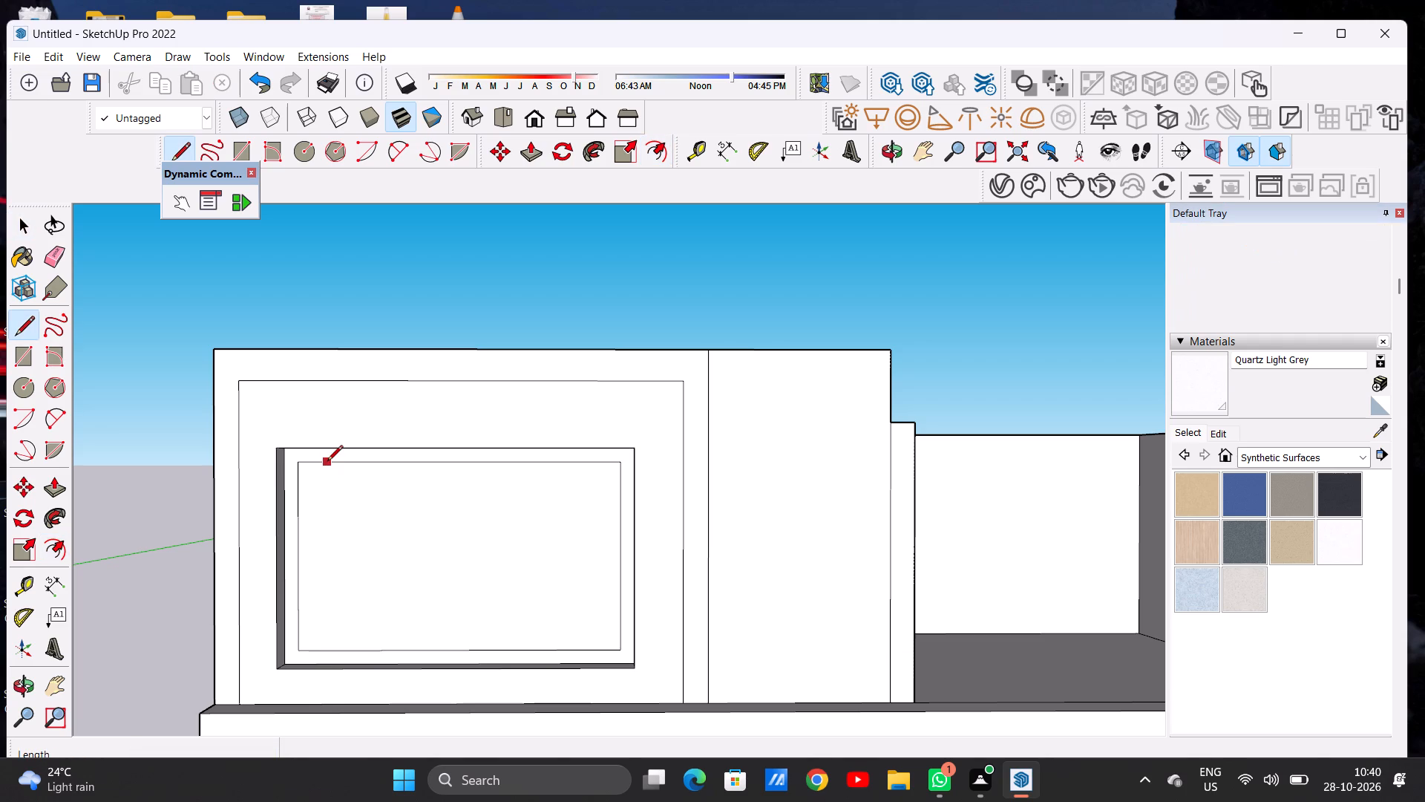
left_click(395, 463)
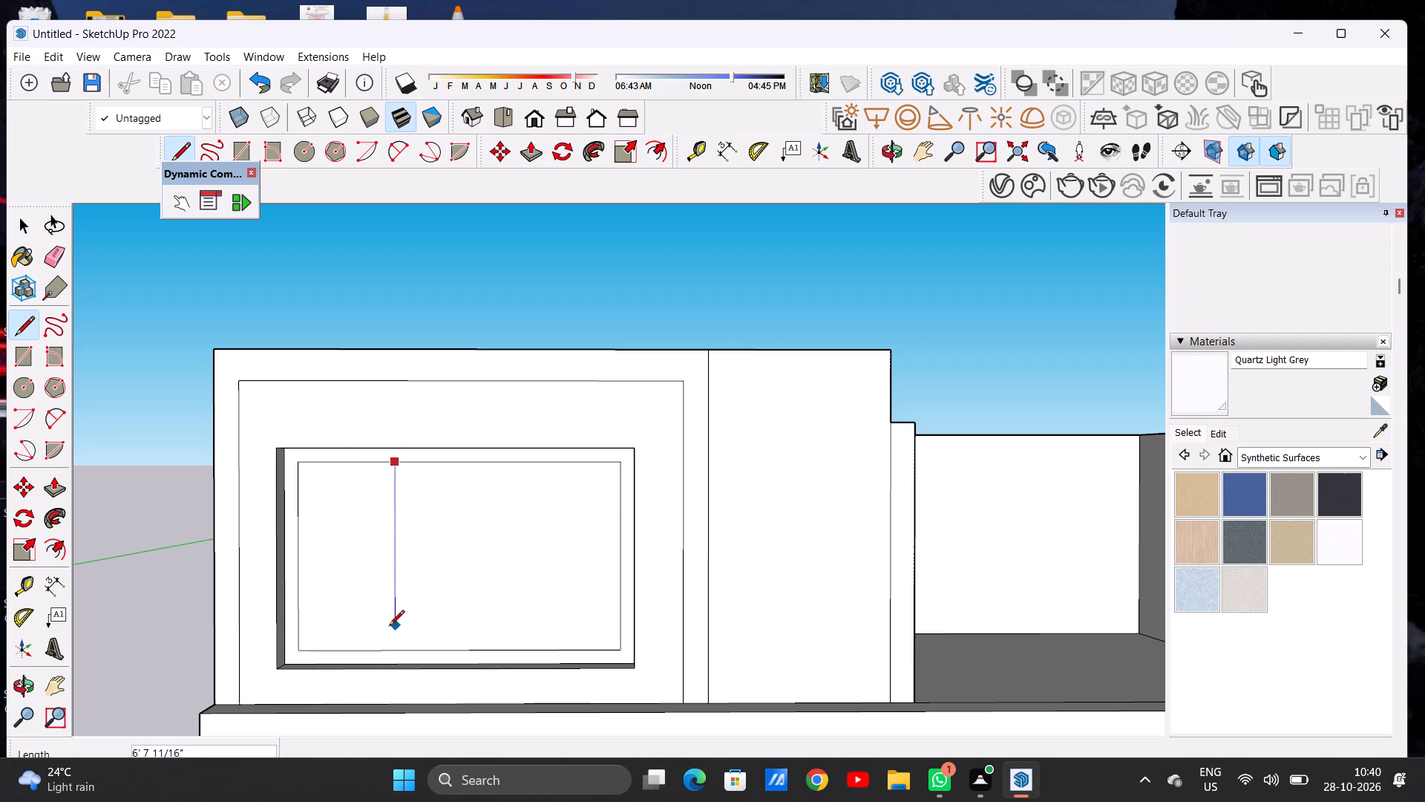
left_click(392, 647)
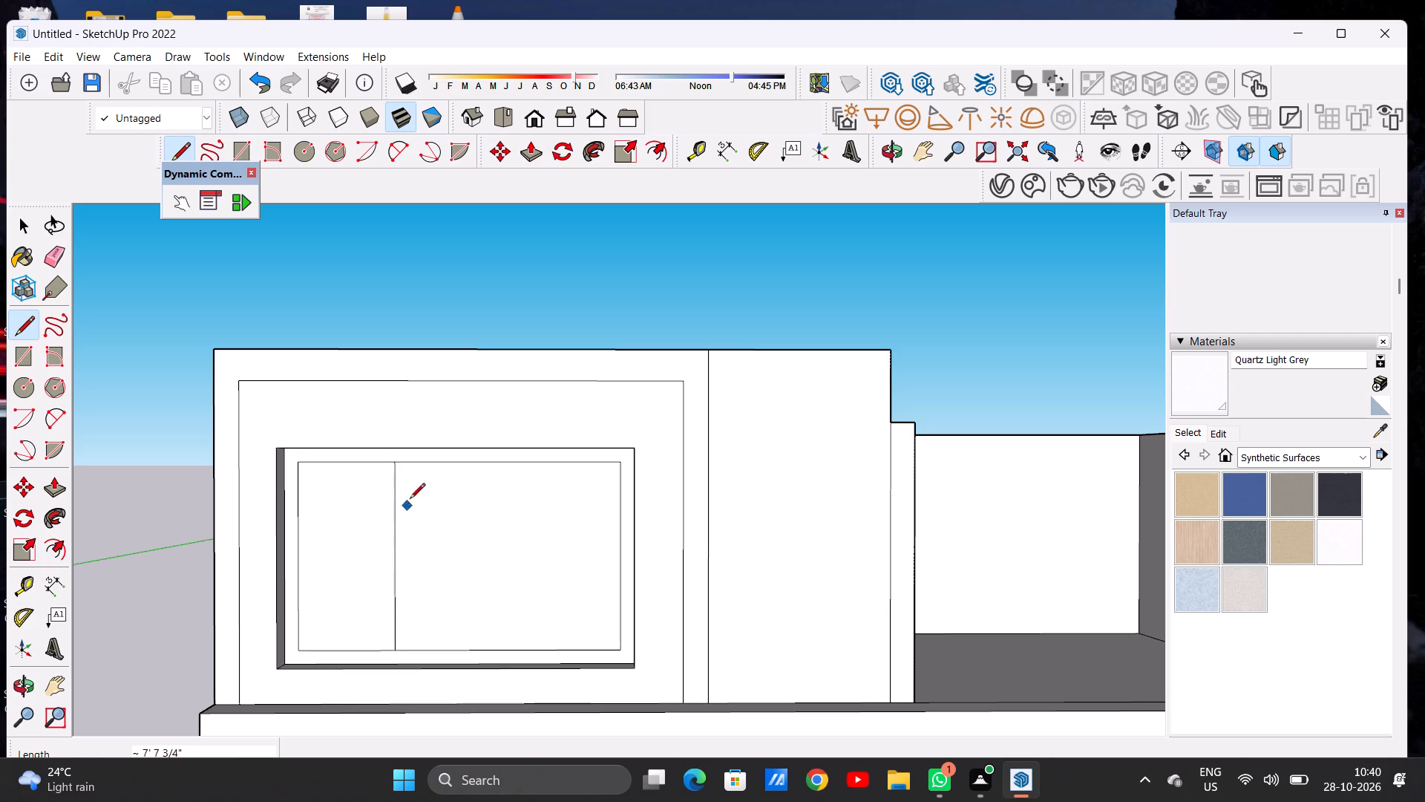
scroll(410, 499, "down", 2)
scroll(416, 587, "up", 7)
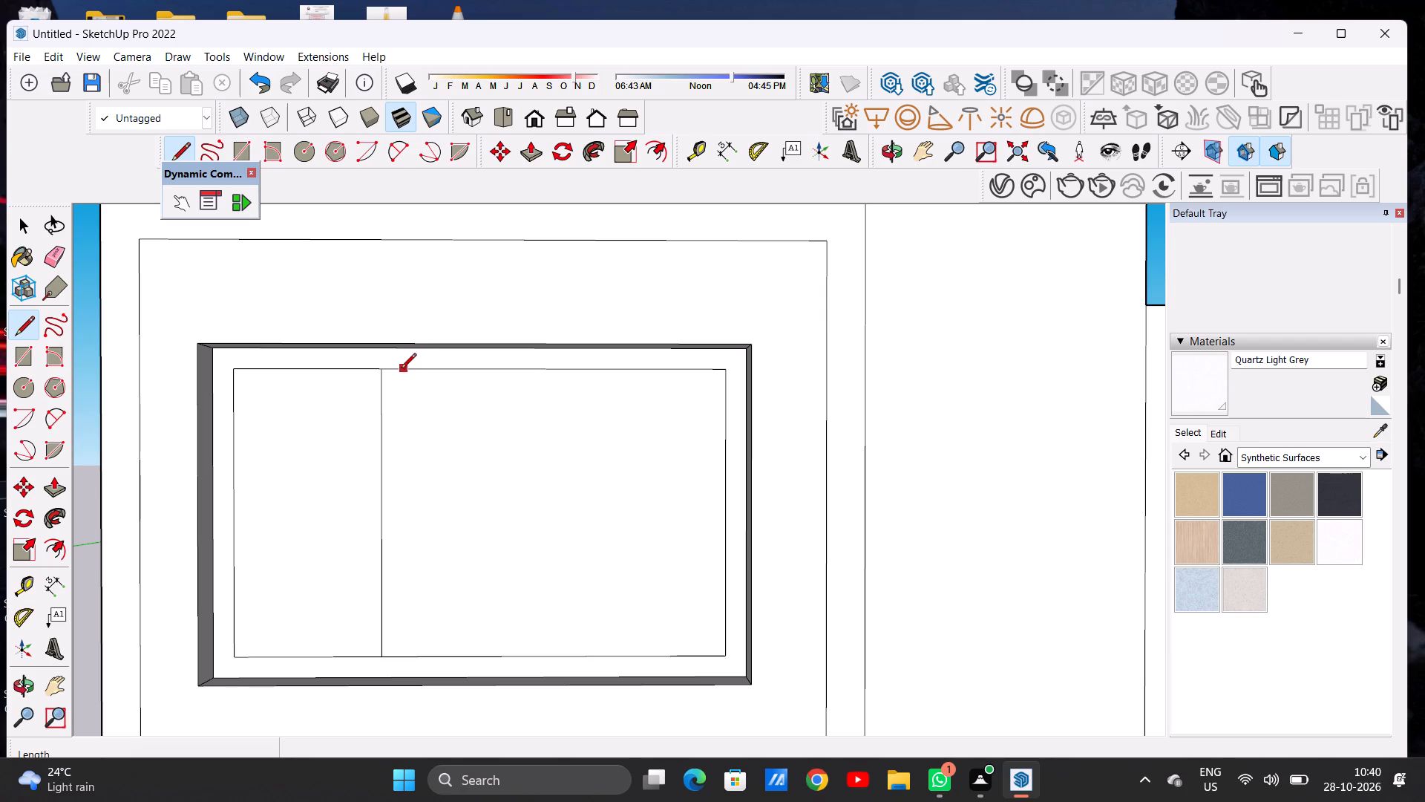
left_click(400, 370)
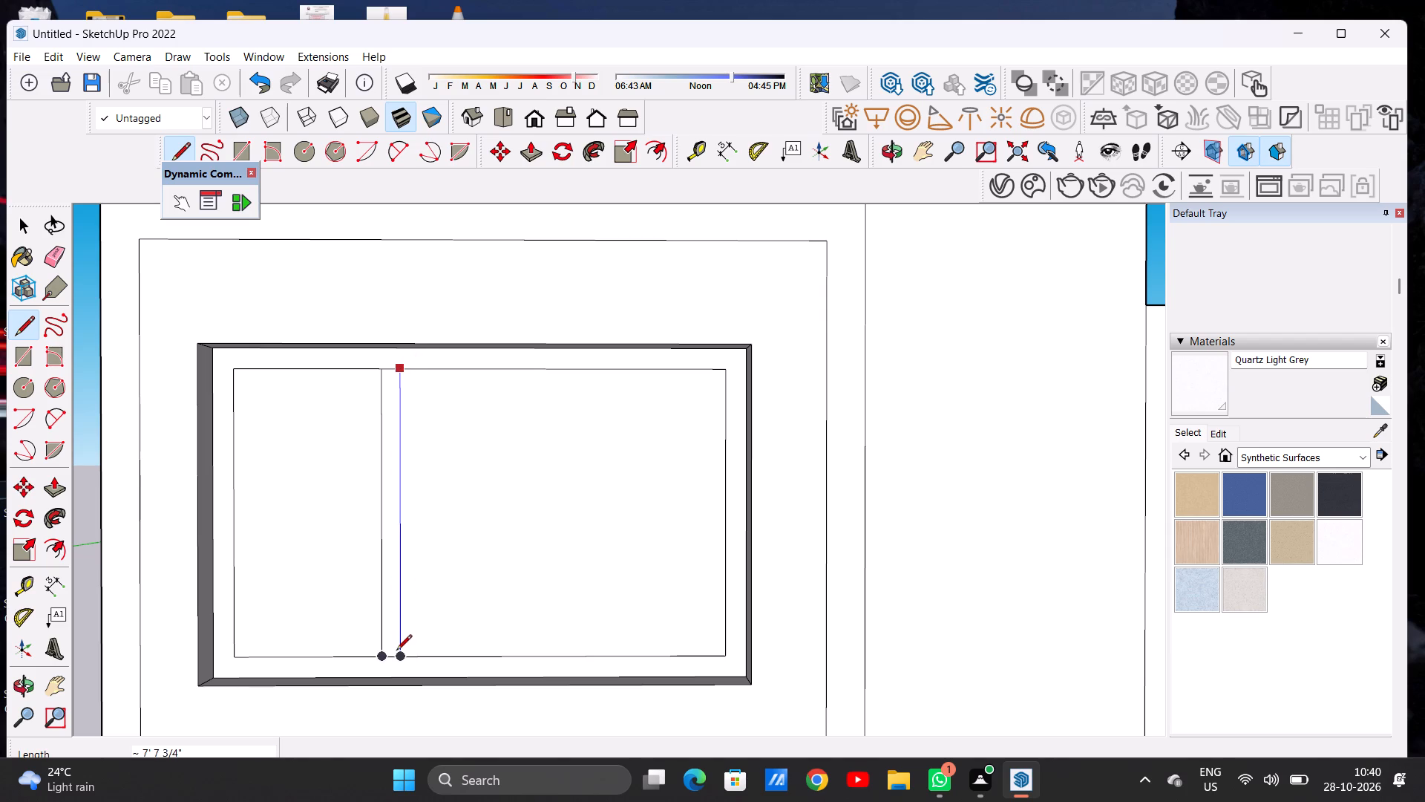
left_click(396, 651)
key("space")
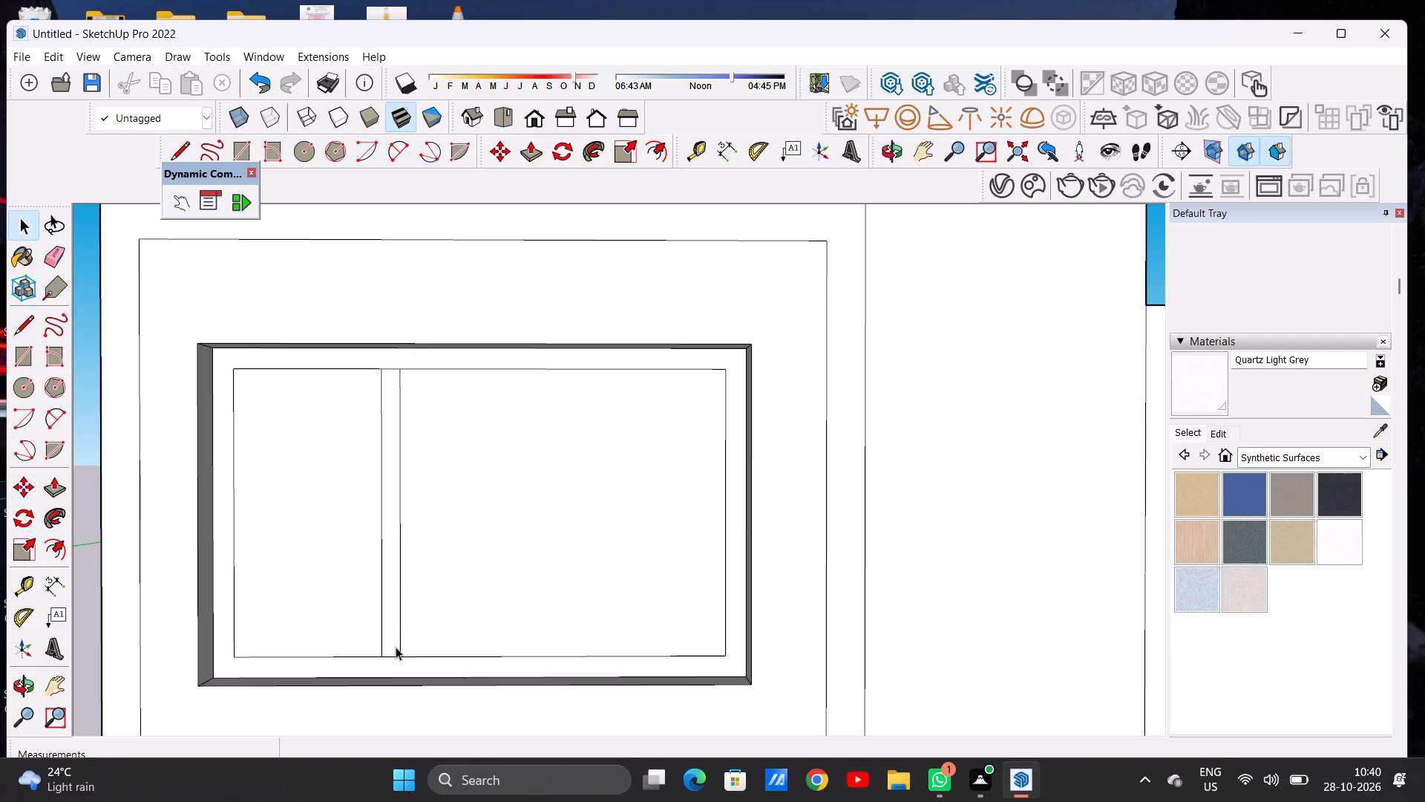
Copy the mullion strip about 4' 3 15/16" across the window and shift the copy about 3 9/16" further along.
double_click(390, 645)
key("m")
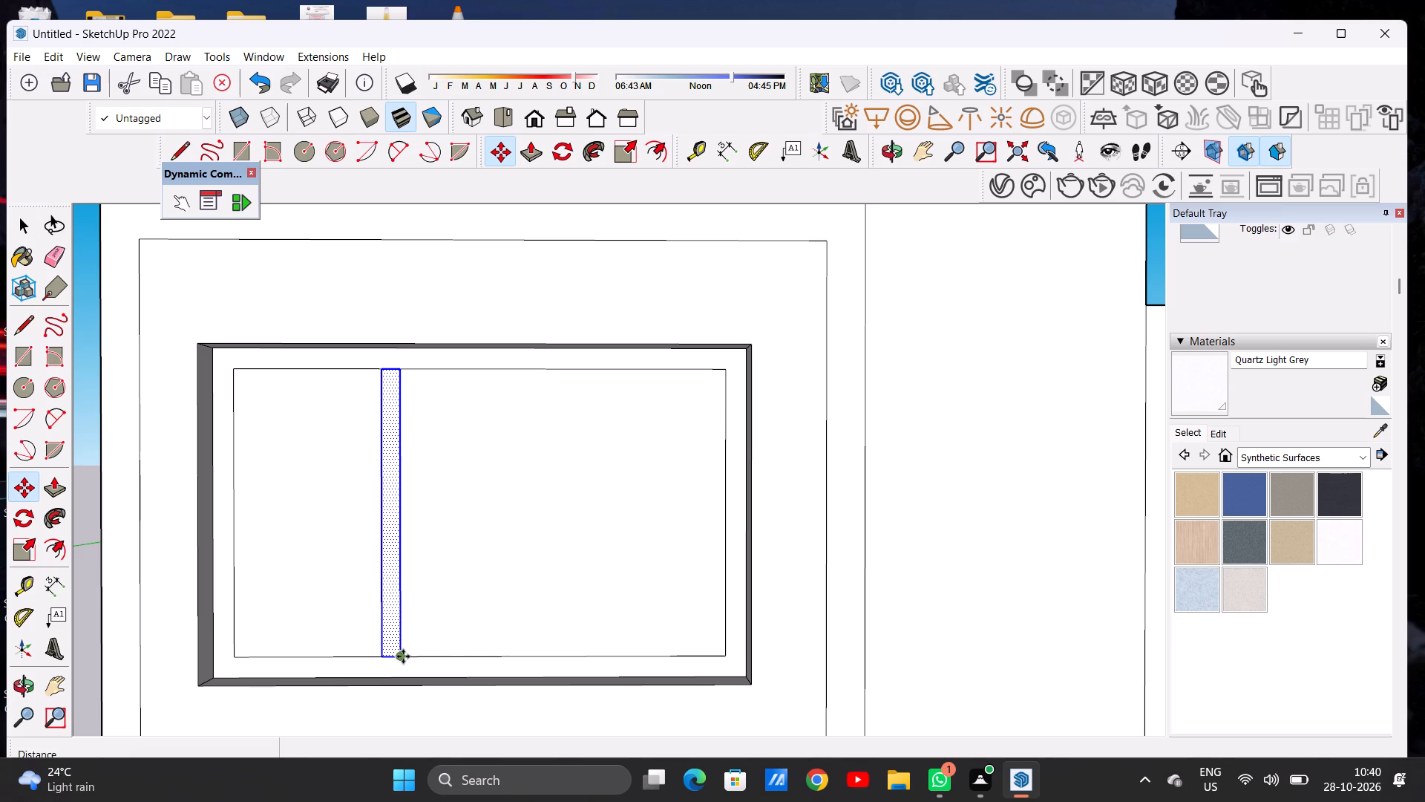
left_click(403, 656)
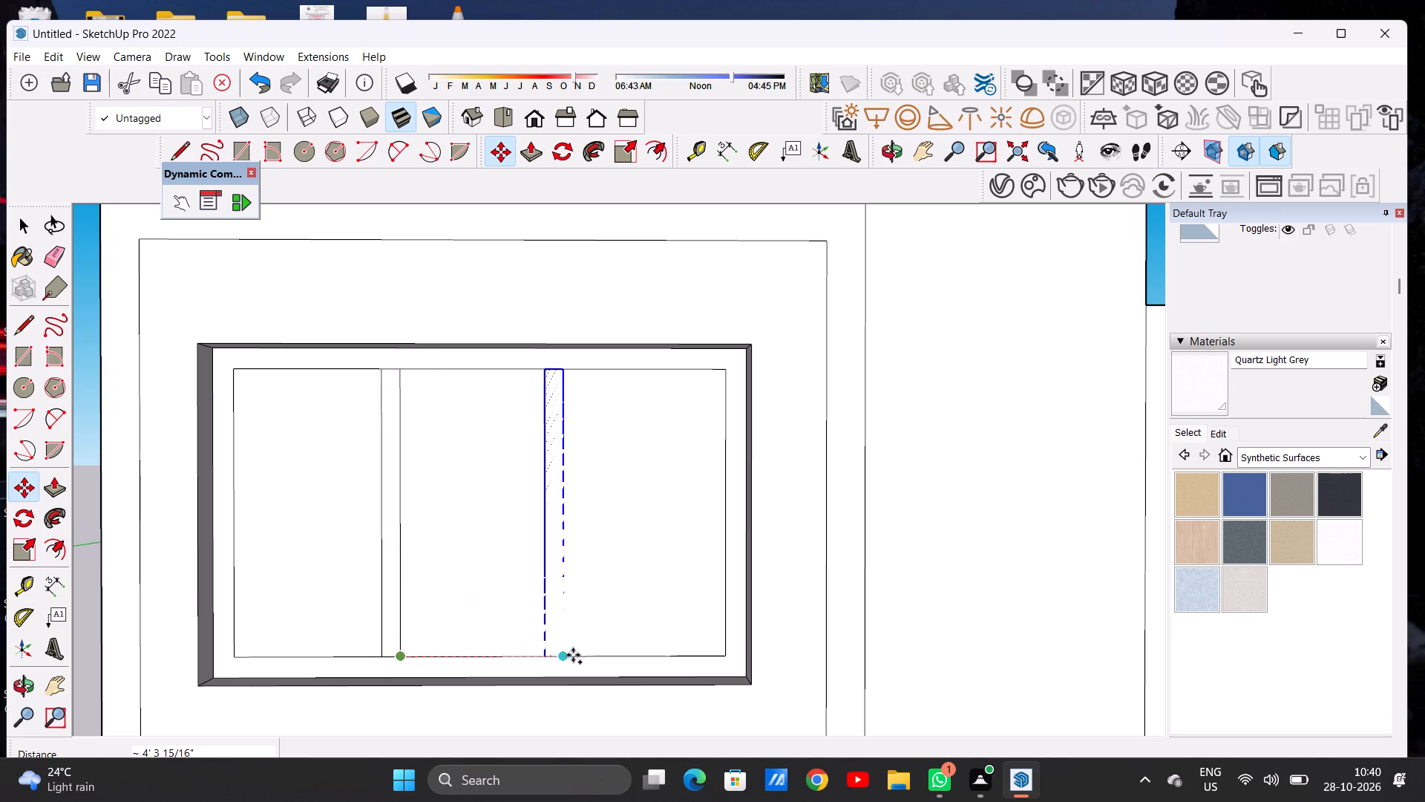
left_click(573, 655)
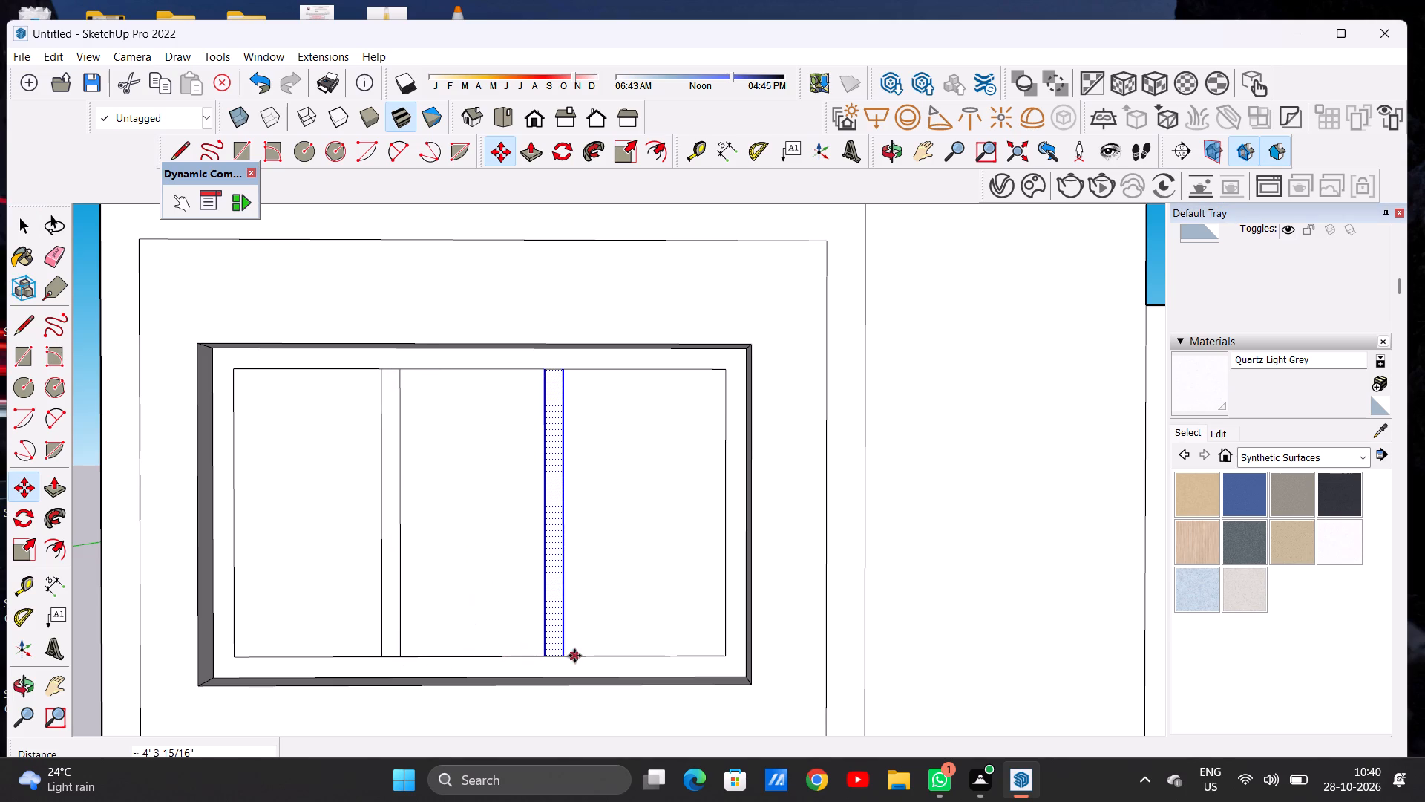
left_click(563, 658)
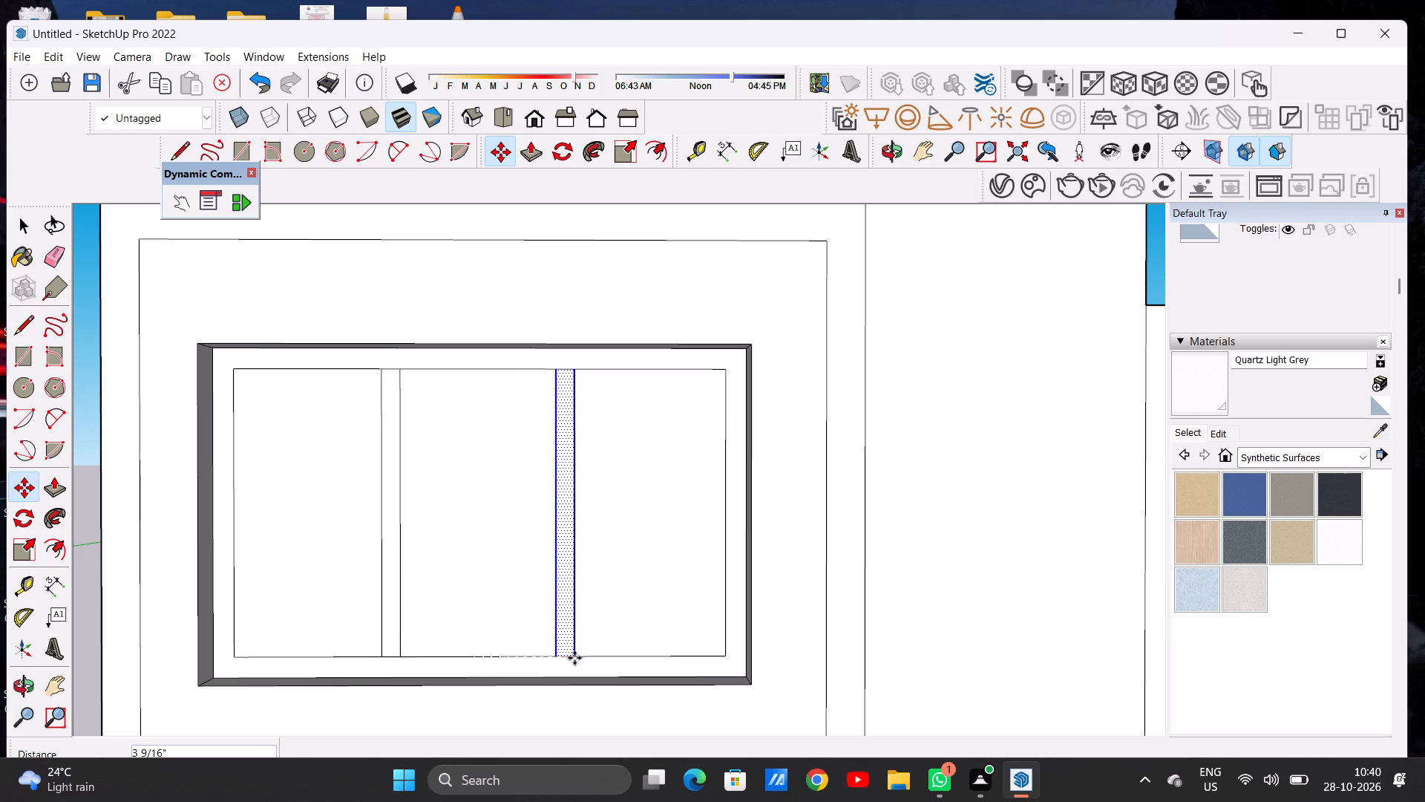
left_click(574, 658)
key("space")
scroll(534, 601, "down", 1)
scroll(533, 601, "up", 1)
scroll(533, 601, "down", 8)
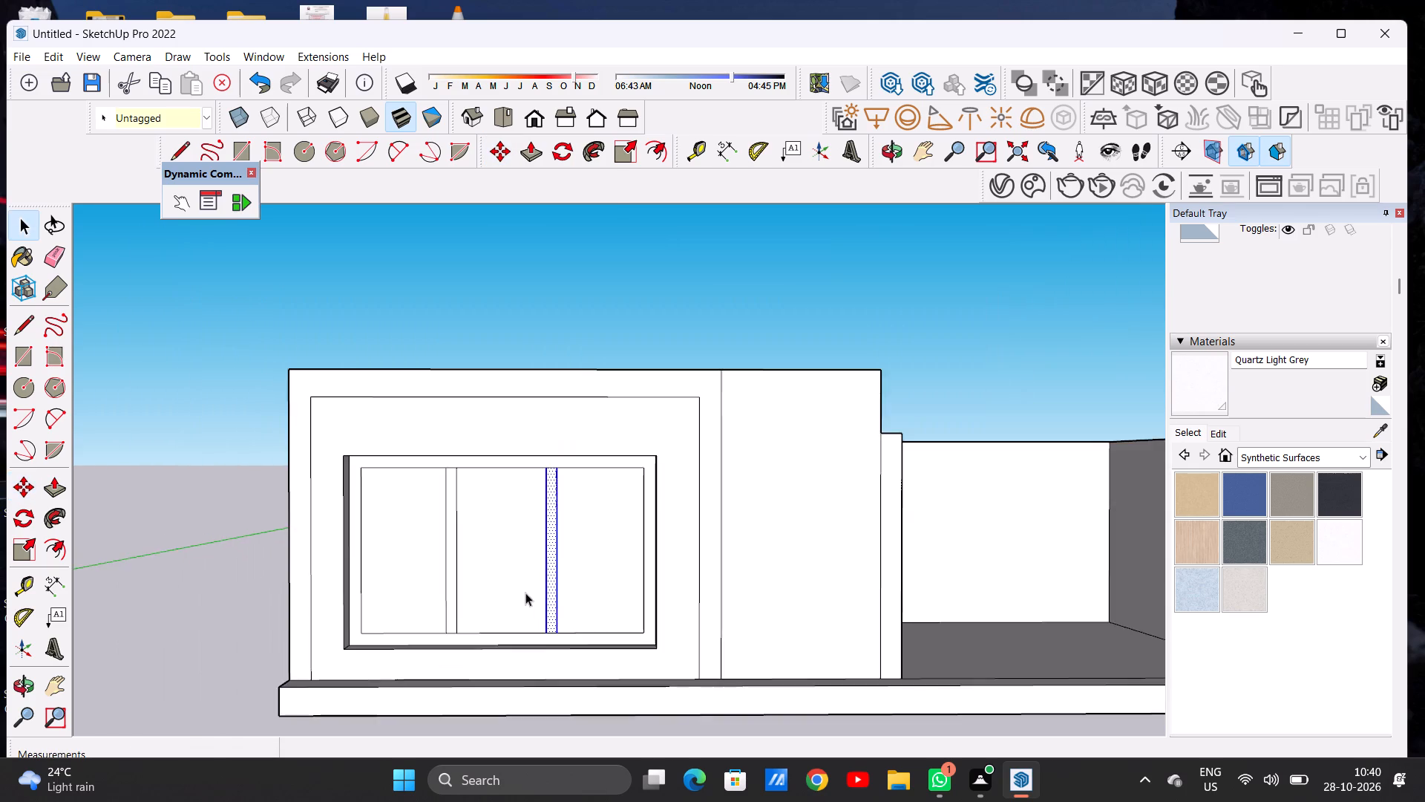
scroll(525, 593, "down", 3)
left_click(585, 365)
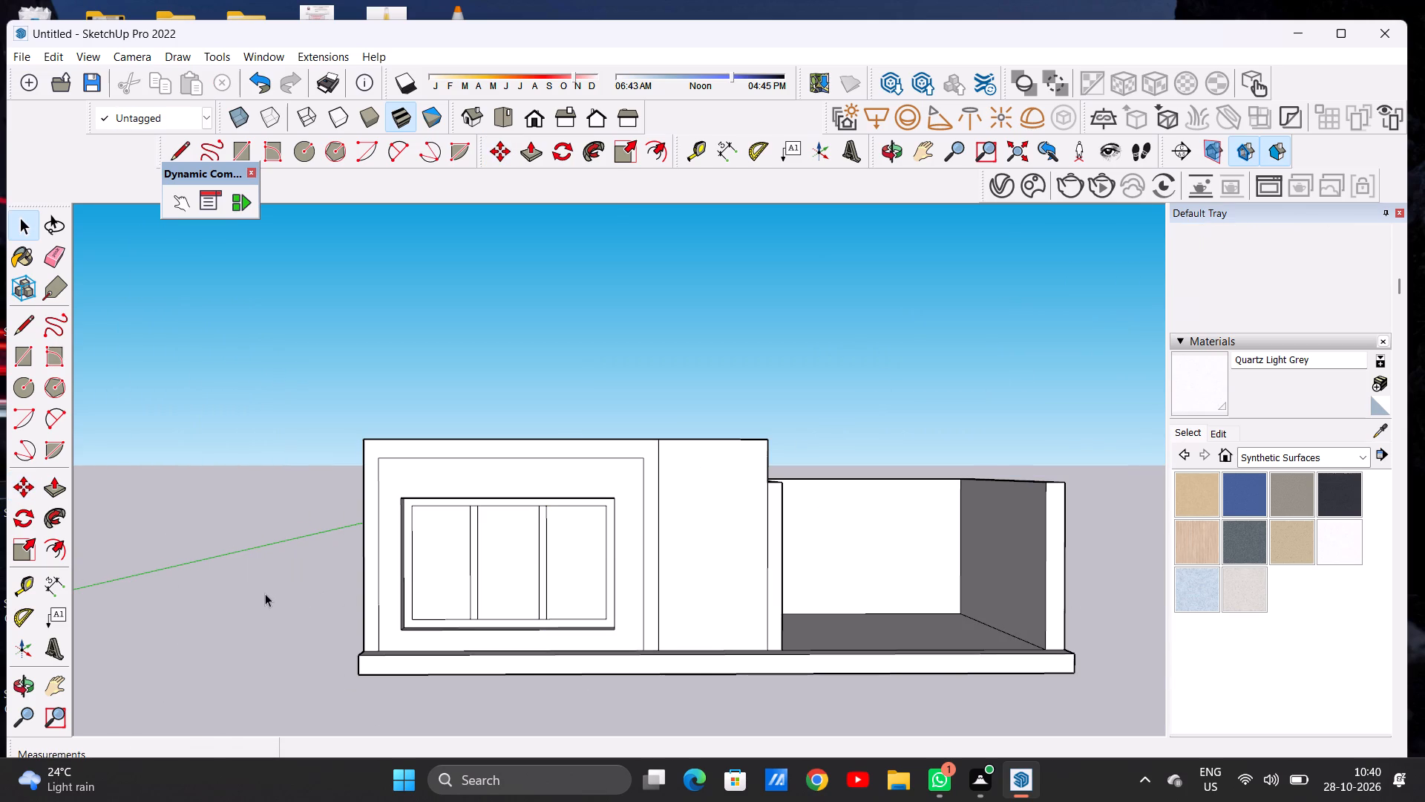
Push/Pull the base slab's long front face outward to extend the slab as a platform in front of the building.
scroll(323, 592, "down", 2)
scroll(517, 506, "up", 3)
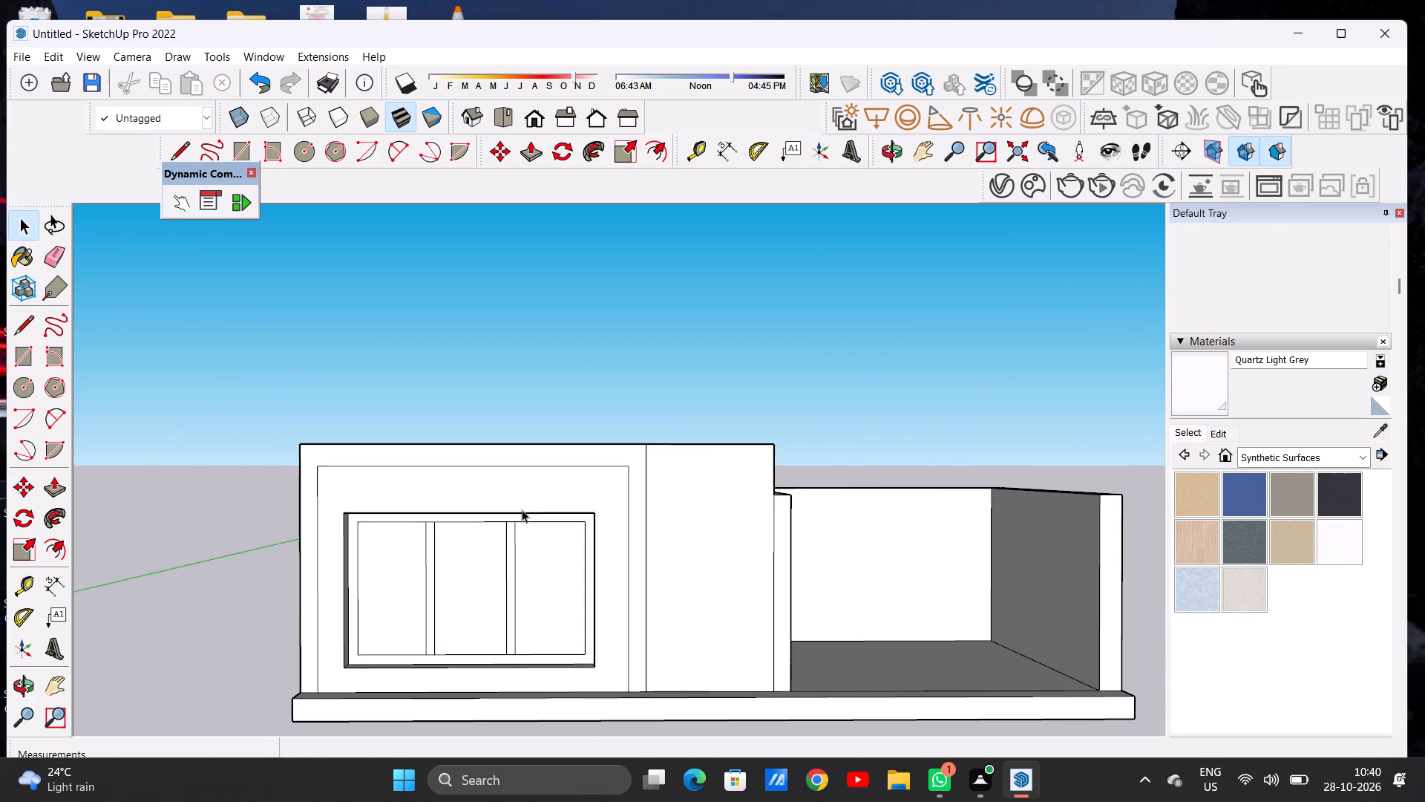
scroll(580, 512, "down", 5)
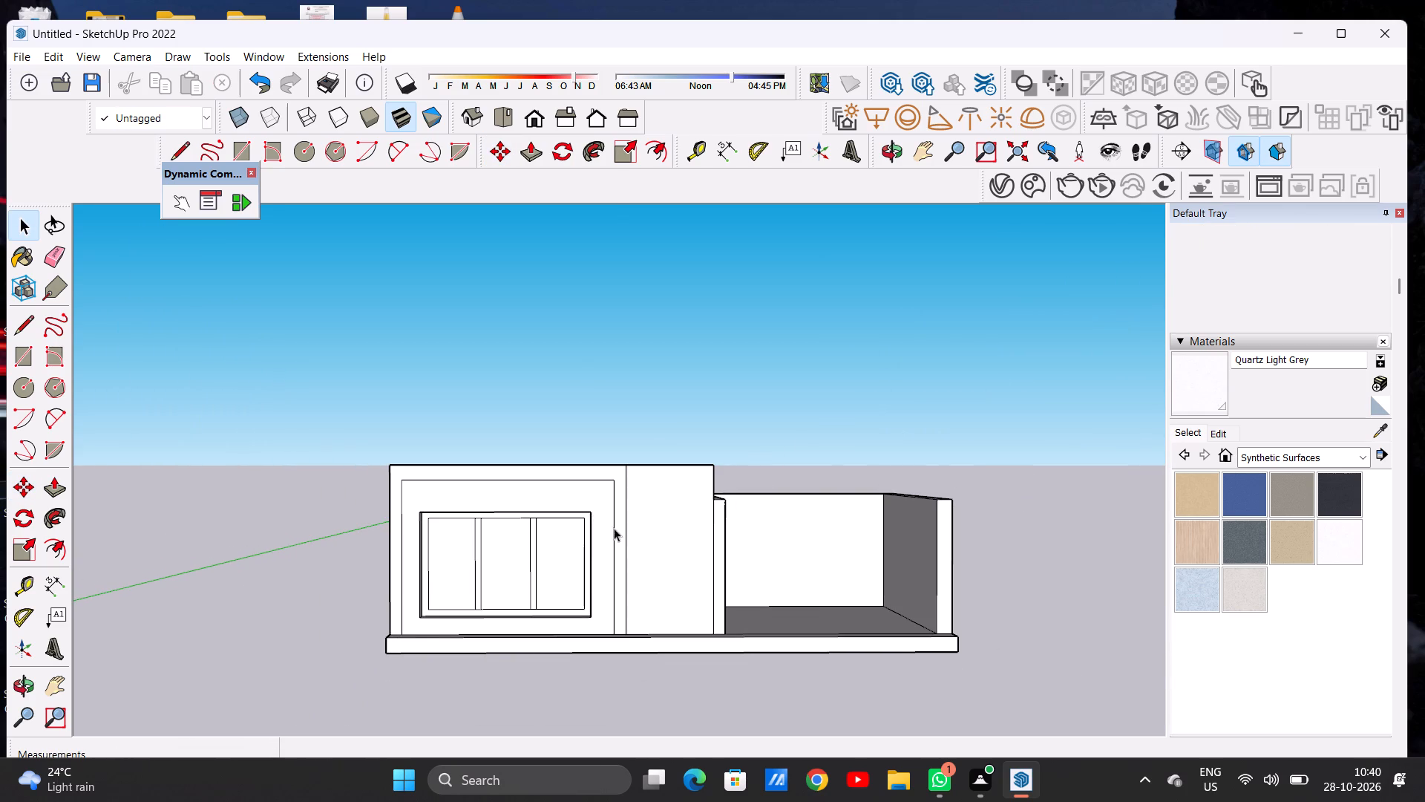
middle_click_drag(600, 536, 533, 631)
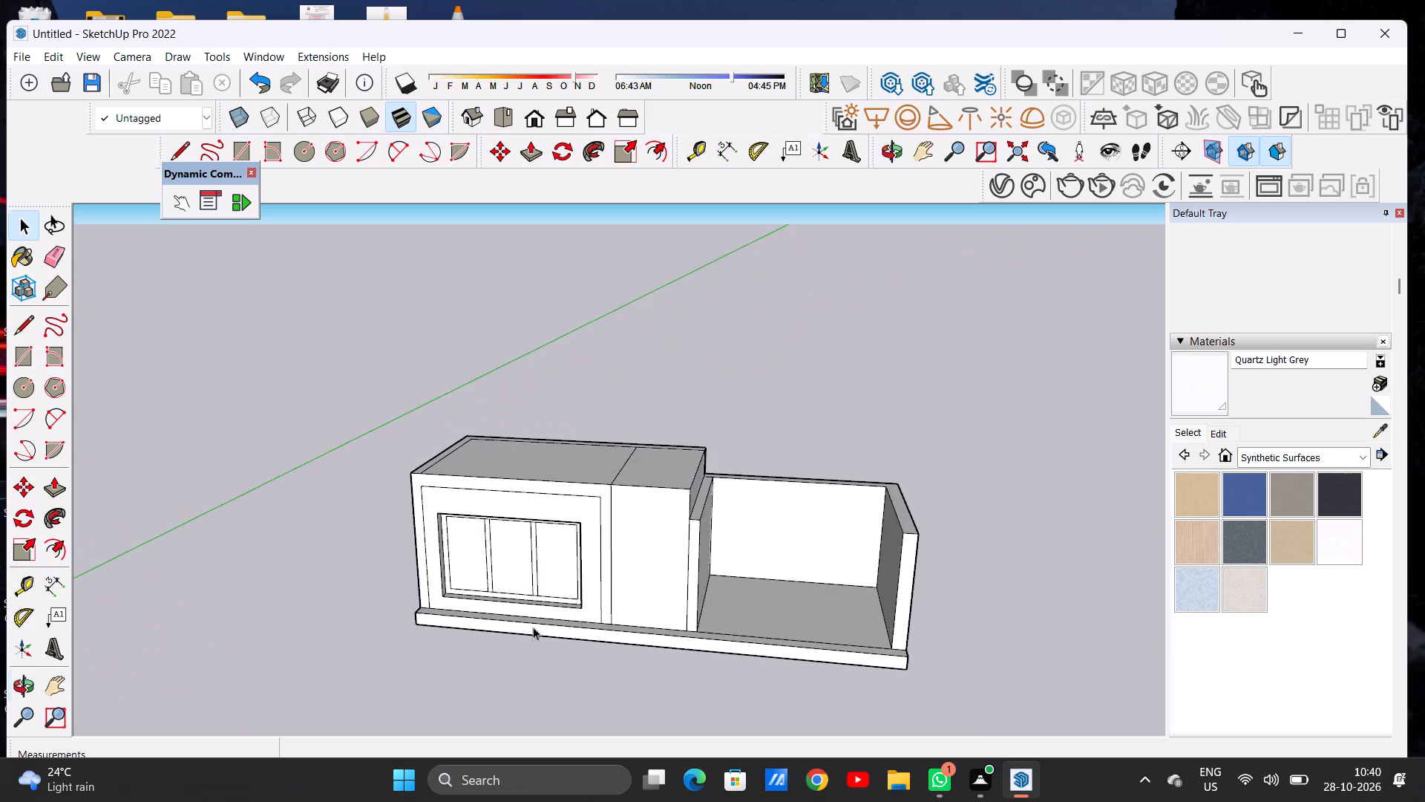
scroll(531, 554, "down", 7)
middle_click_drag(609, 612, 494, 701)
scroll(669, 630, "up", 5)
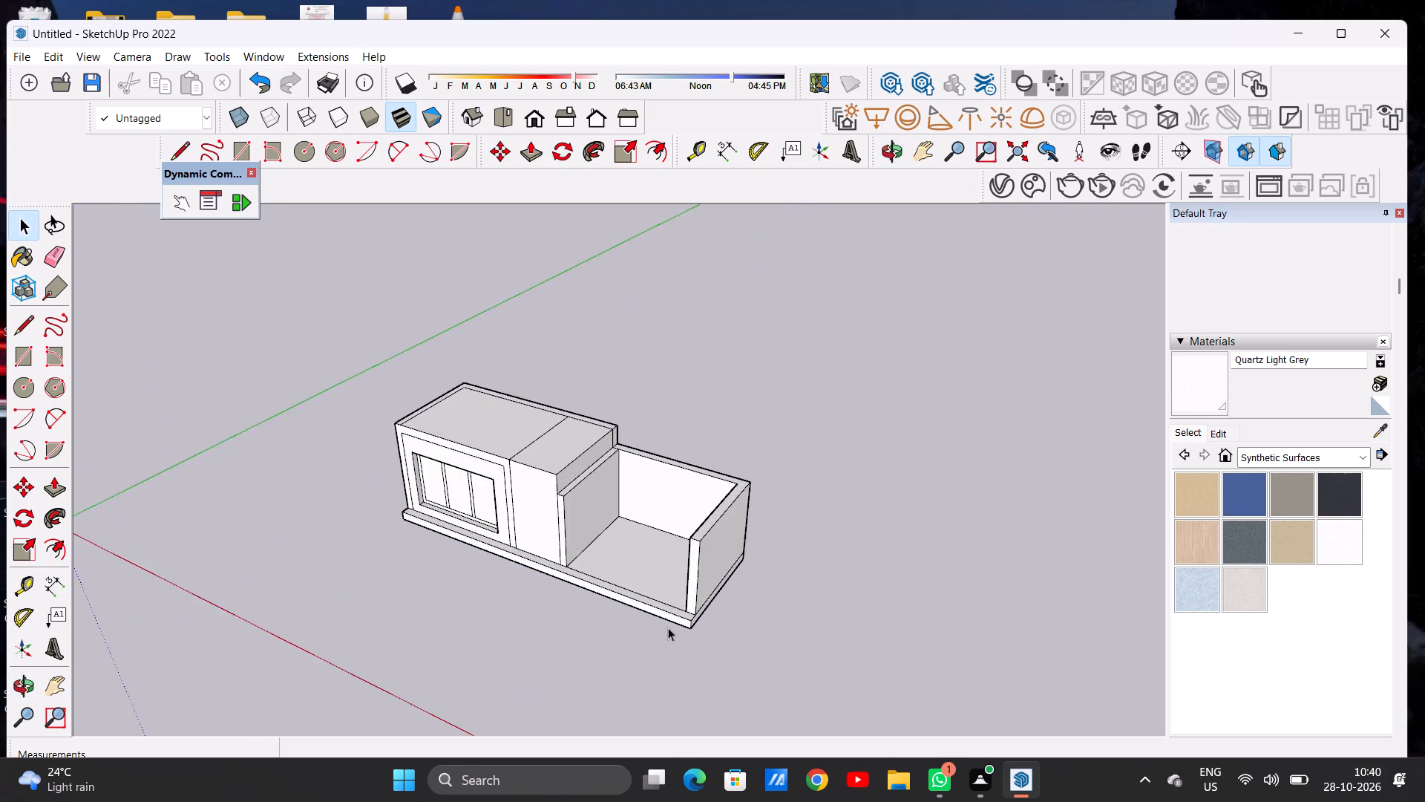
scroll(668, 627, "up", 2)
scroll(668, 627, "down", 1)
scroll(668, 627, "up", 4)
key("p")
scroll(699, 614, "up", 16)
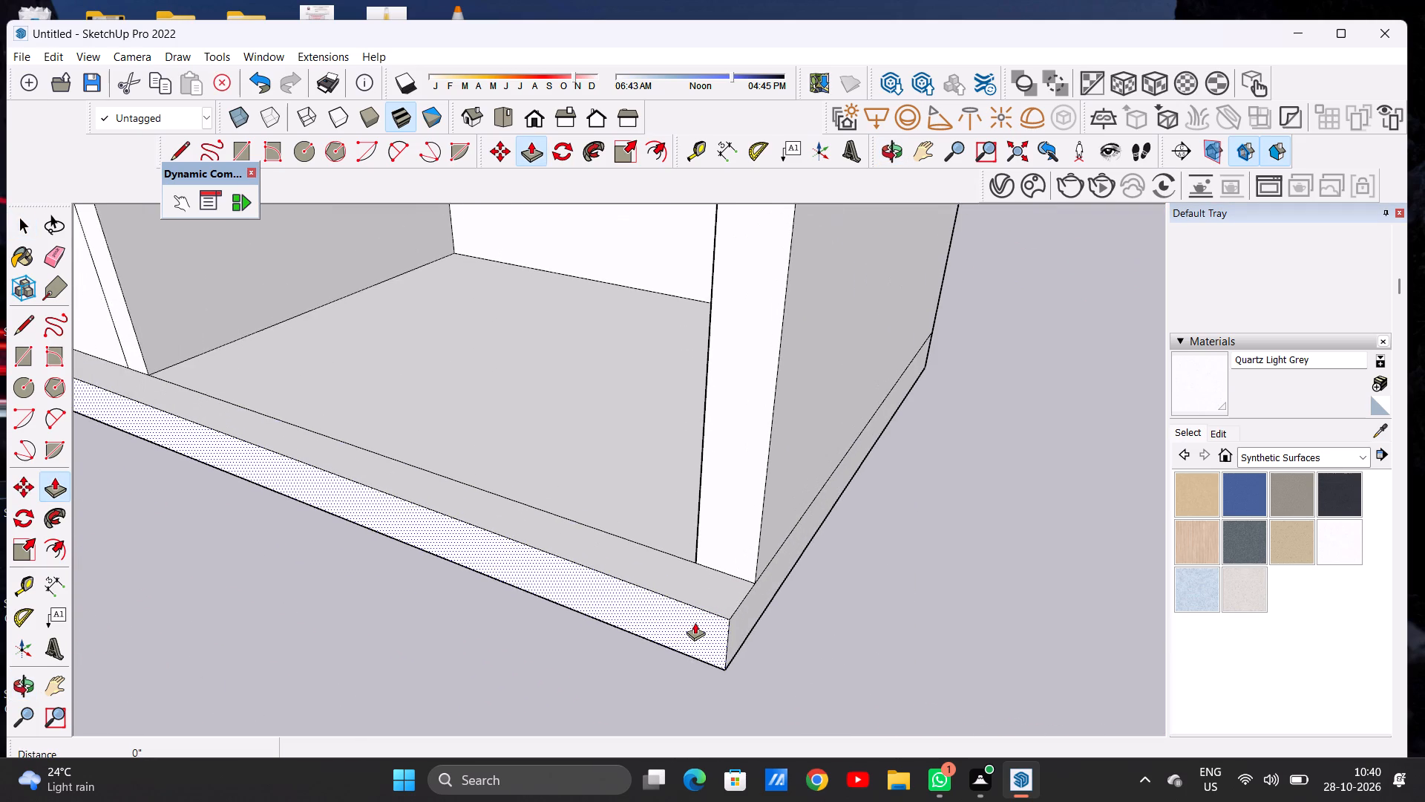
left_click(695, 622)
scroll(675, 630, "down", 12)
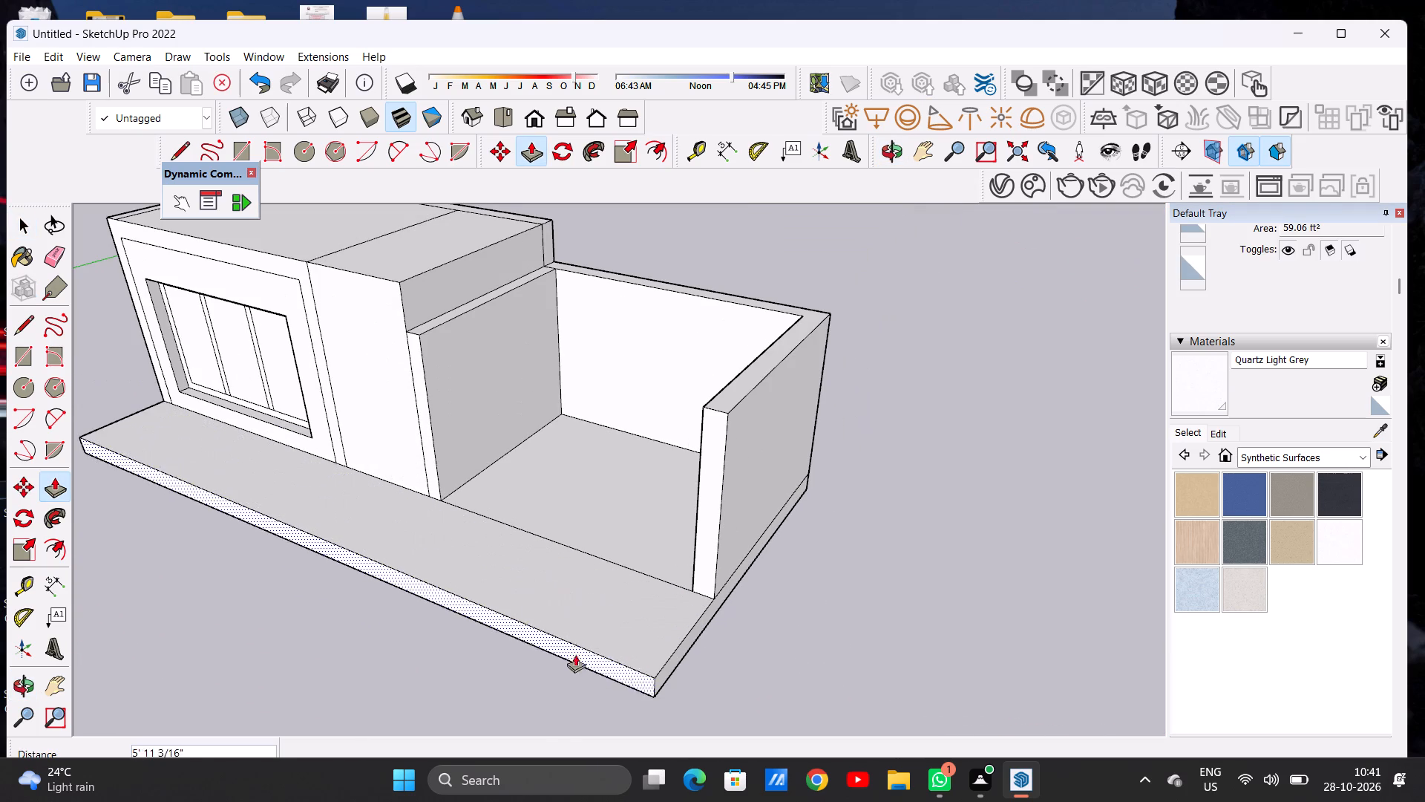
left_click(537, 692)
key("space")
scroll(610, 577, "down", 8)
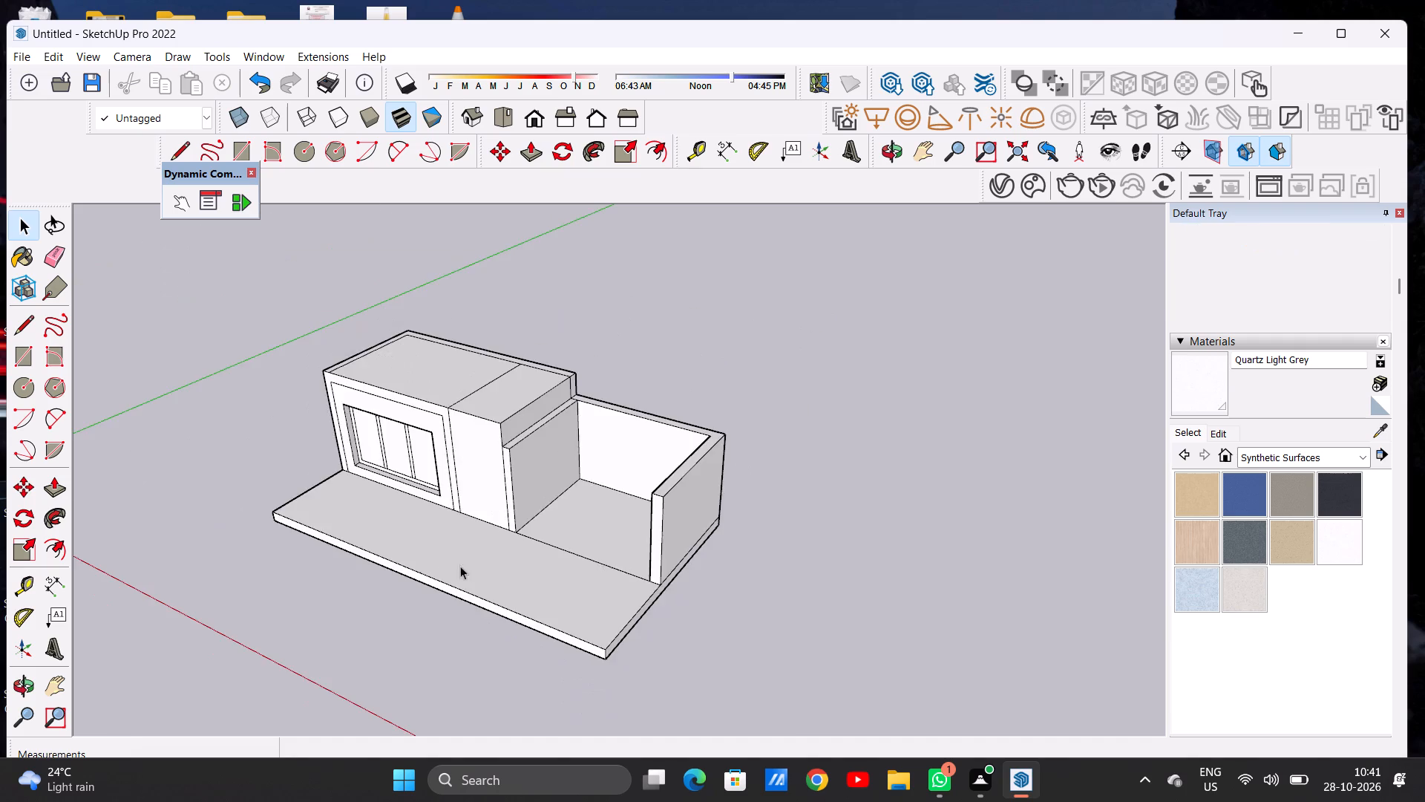
Push/Pull the border strip around the panel on the block's front face outward a little over 2' as a projecting frame.
middle_click_drag(440, 570, 616, 469)
scroll(482, 532, "up", 1)
scroll(482, 532, "down", 1)
scroll(482, 532, "up", 1)
scroll(482, 532, "down", 1)
scroll(482, 532, "up", 2)
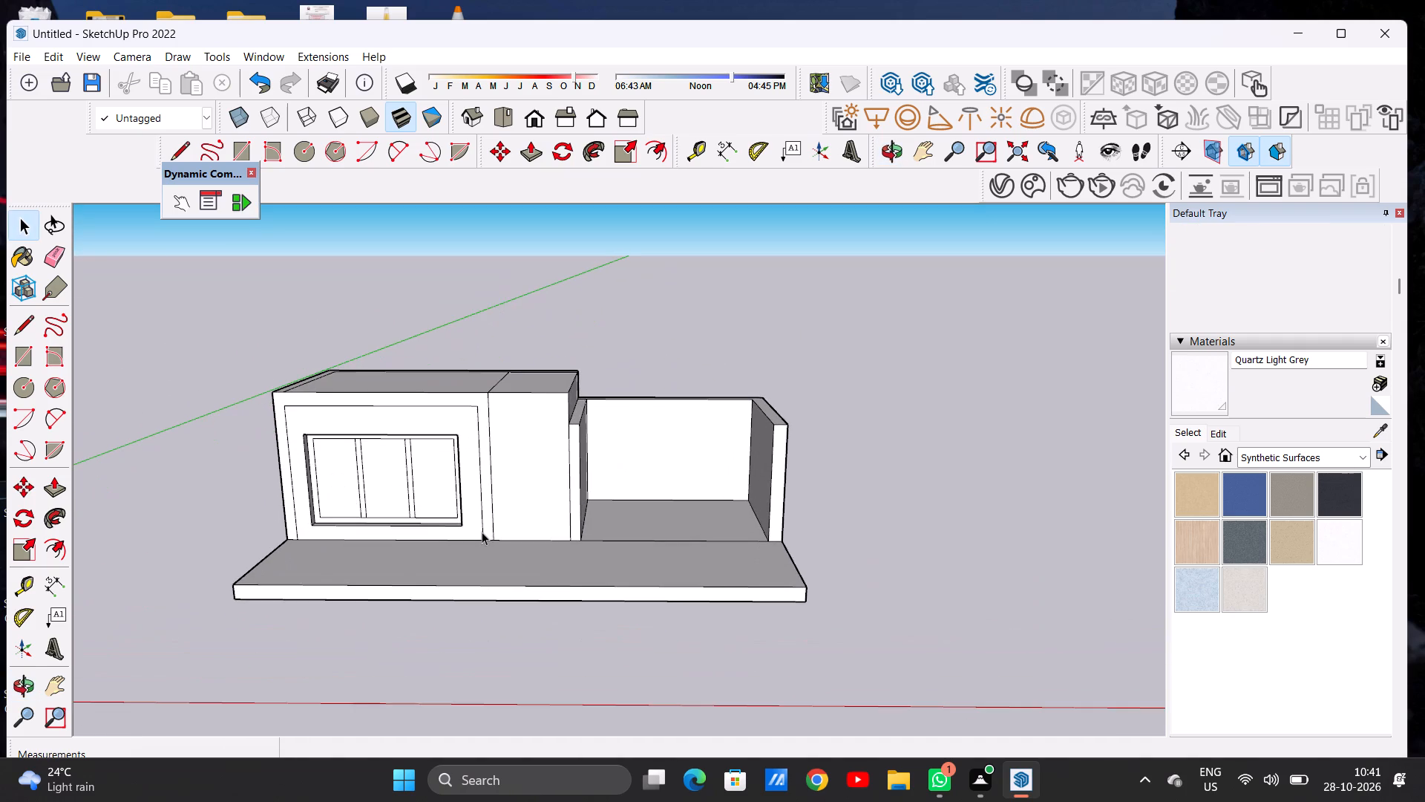
middle_click_drag(475, 525, 457, 564)
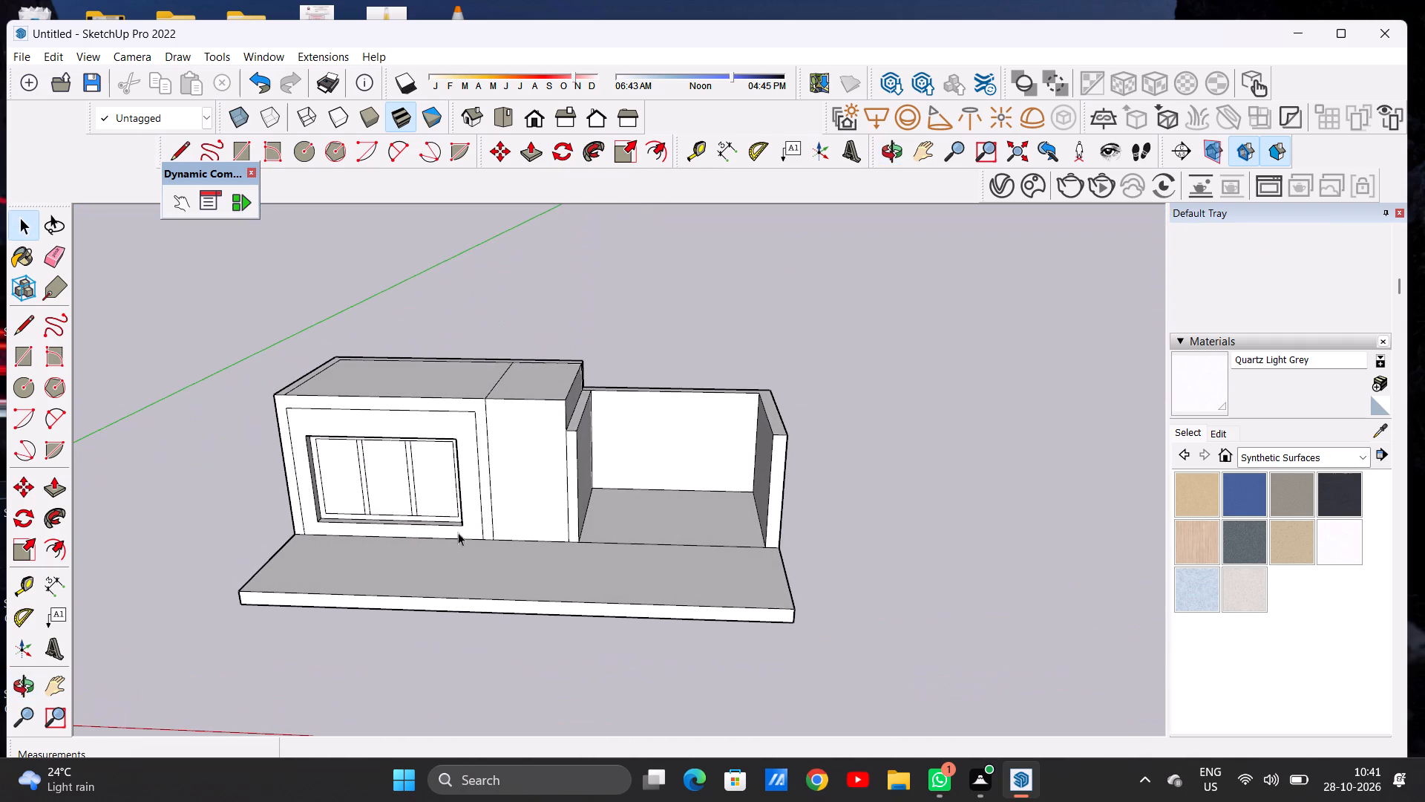
scroll(460, 498, "up", 8)
left_click(530, 118)
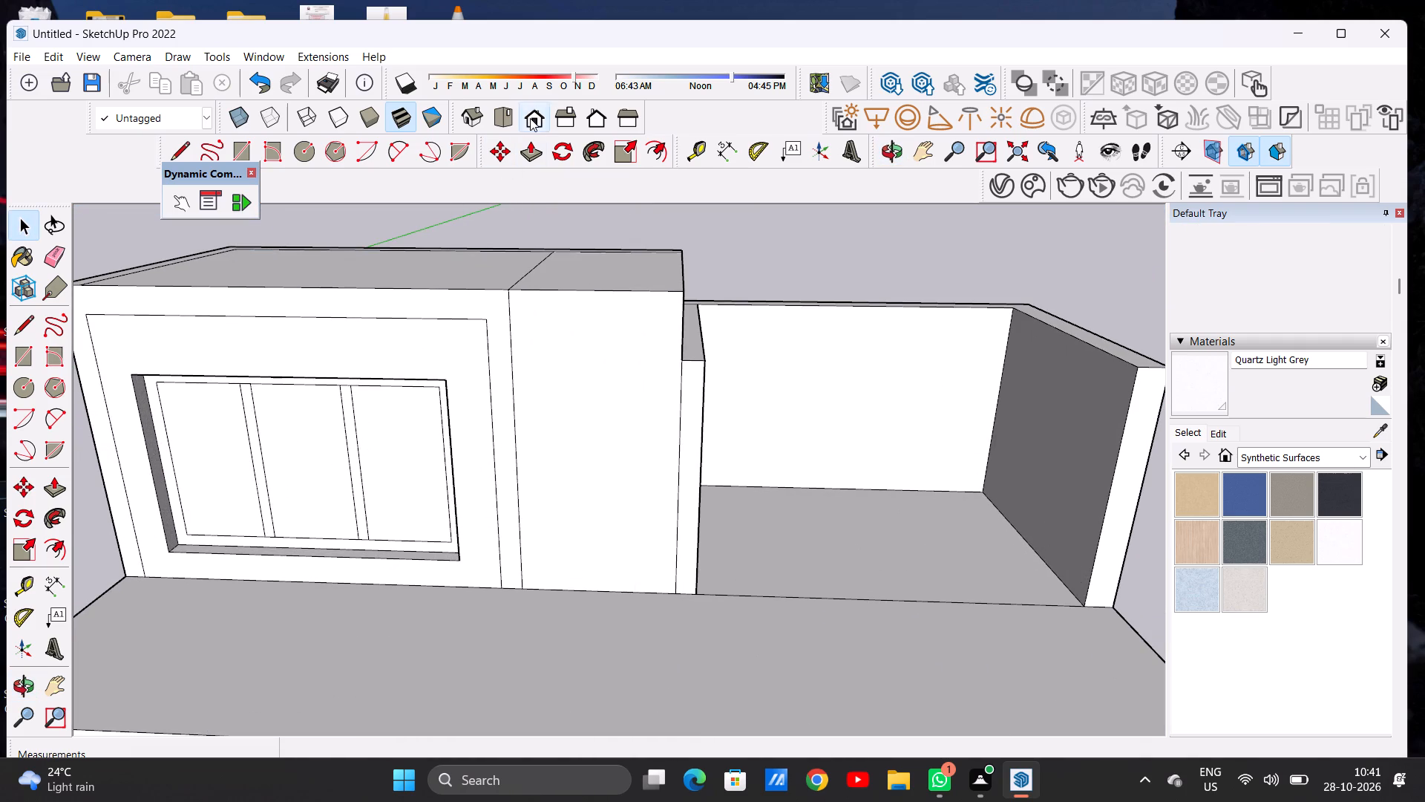
scroll(534, 486, "down", 6)
middle_click_drag(534, 501, 510, 618)
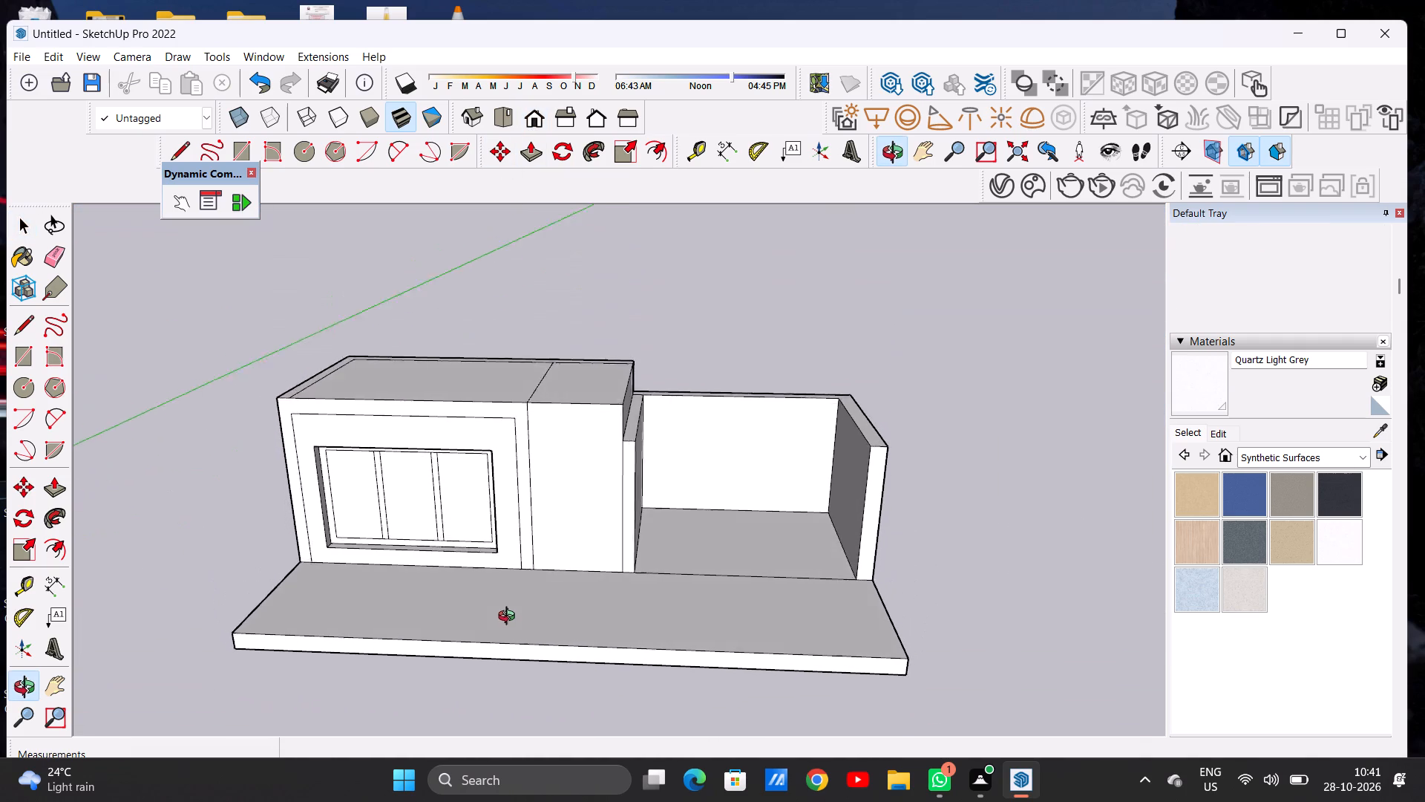
middle_click_drag(510, 618, 510, 617)
scroll(511, 419, "up", 4)
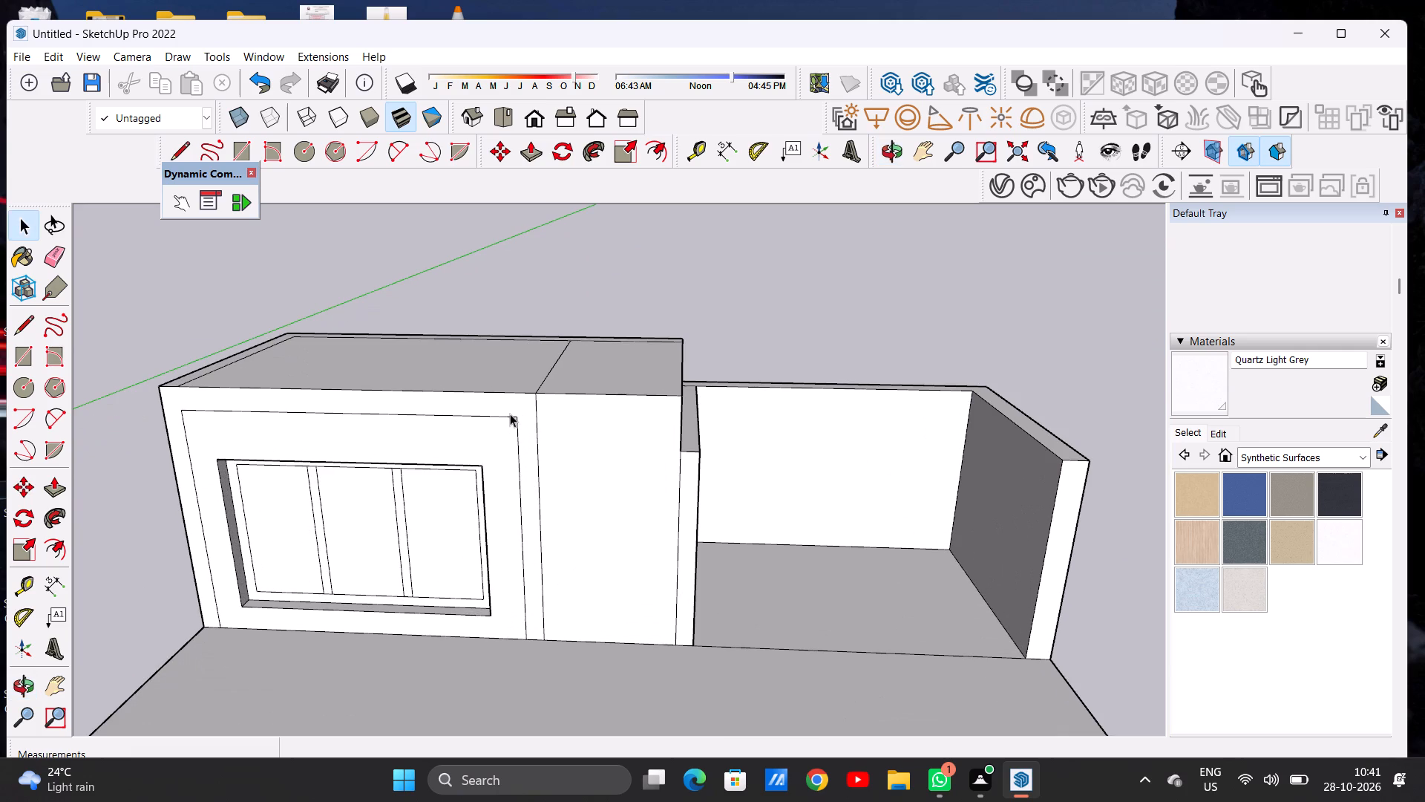
key("p")
scroll(540, 451, "down", 2)
middle_click_drag(534, 515, 436, 512)
scroll(520, 426, "up", 5)
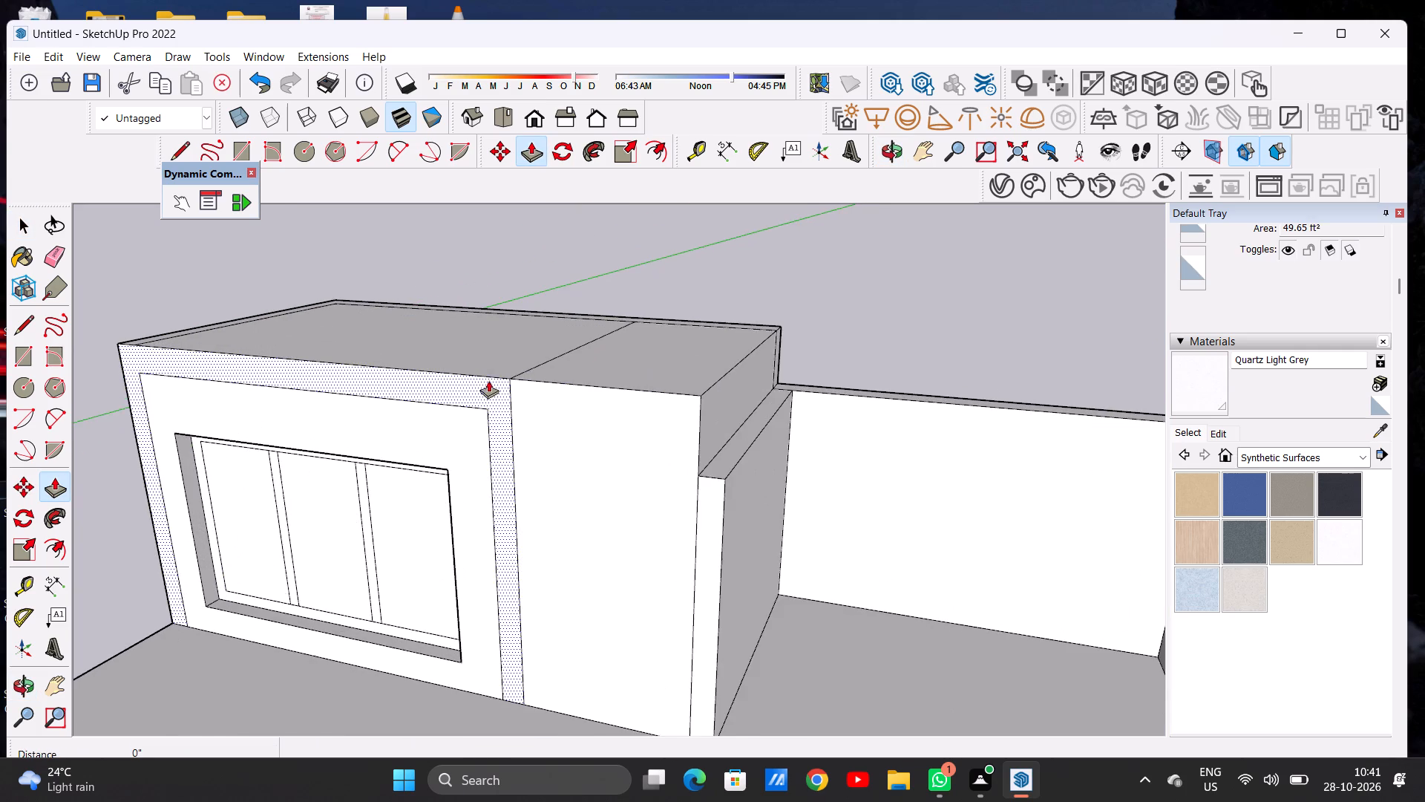
scroll(488, 380, "up", 3)
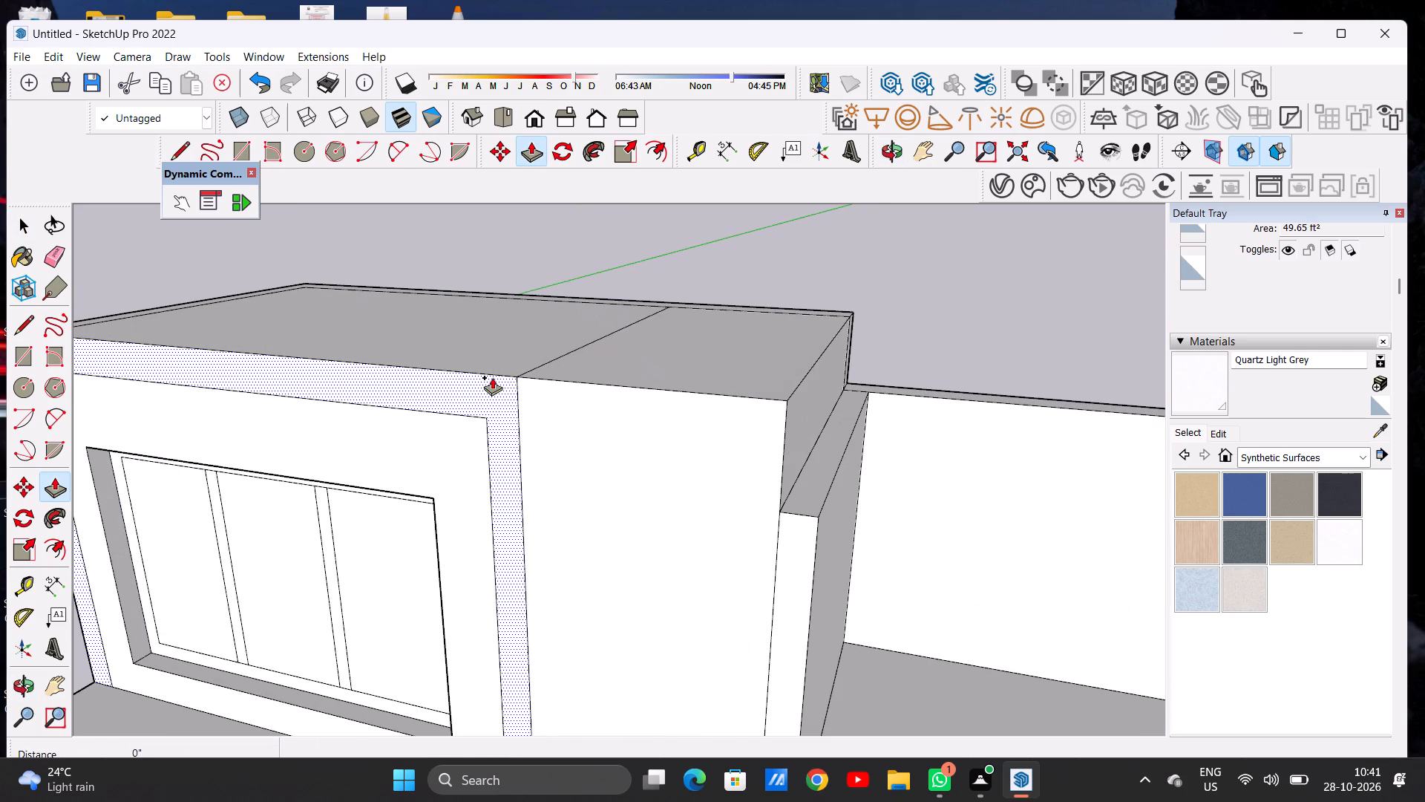
left_click(492, 377)
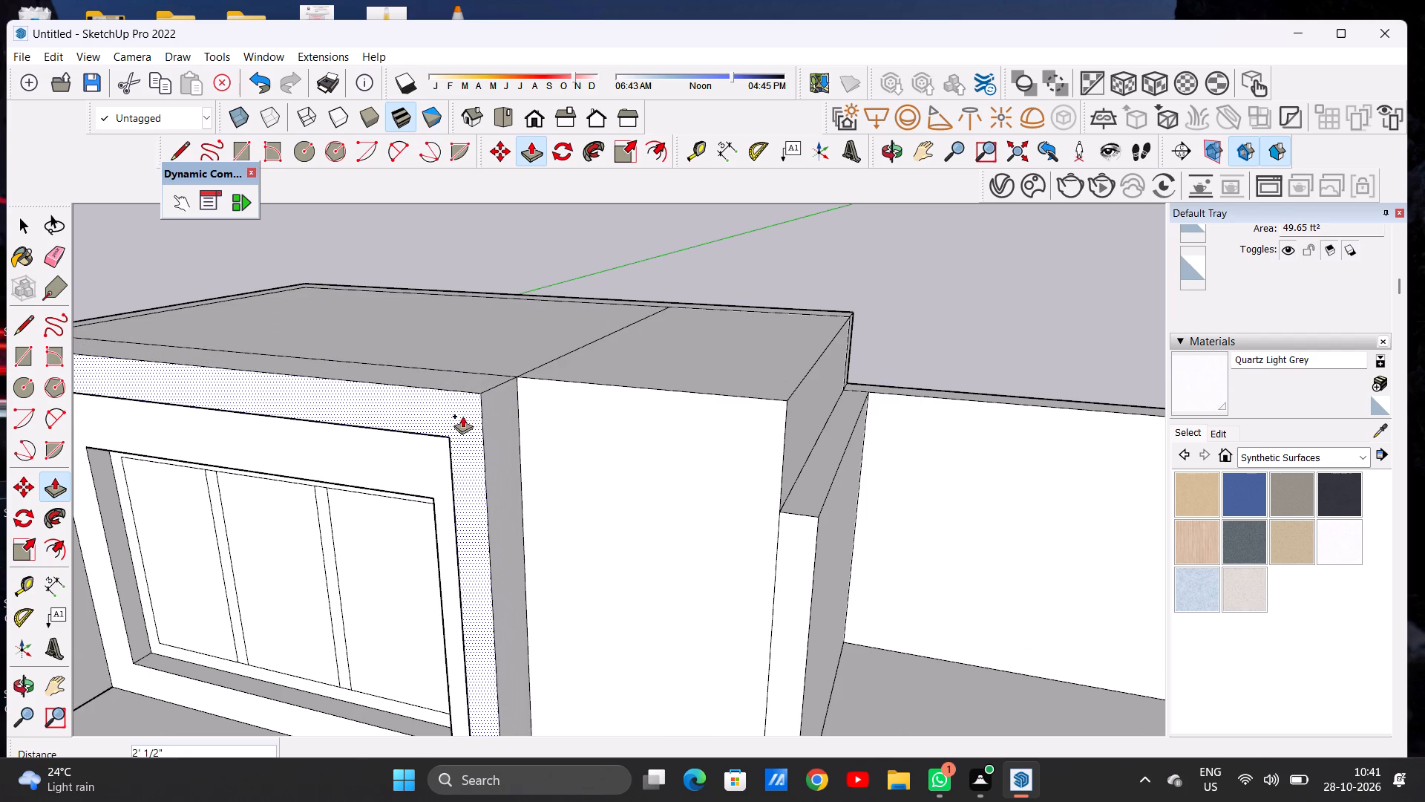
left_click(459, 419)
key("space")
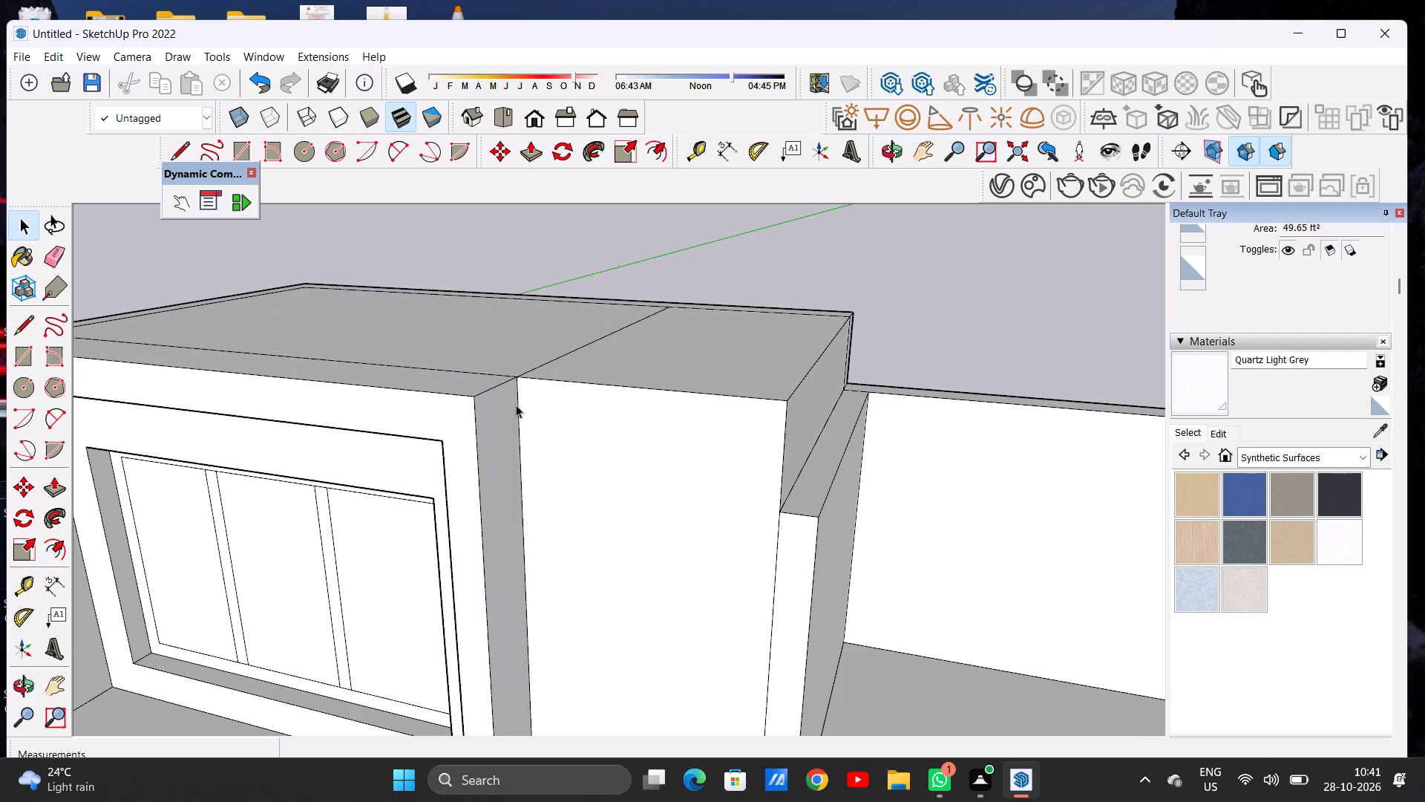
Examine the building's front, checking the projecting frame, the window divisions and the extended slab.
scroll(522, 400, "down", 2)
scroll(522, 400, "up", 1)
scroll(522, 399, "down", 9)
middle_click_drag(417, 458, 524, 405)
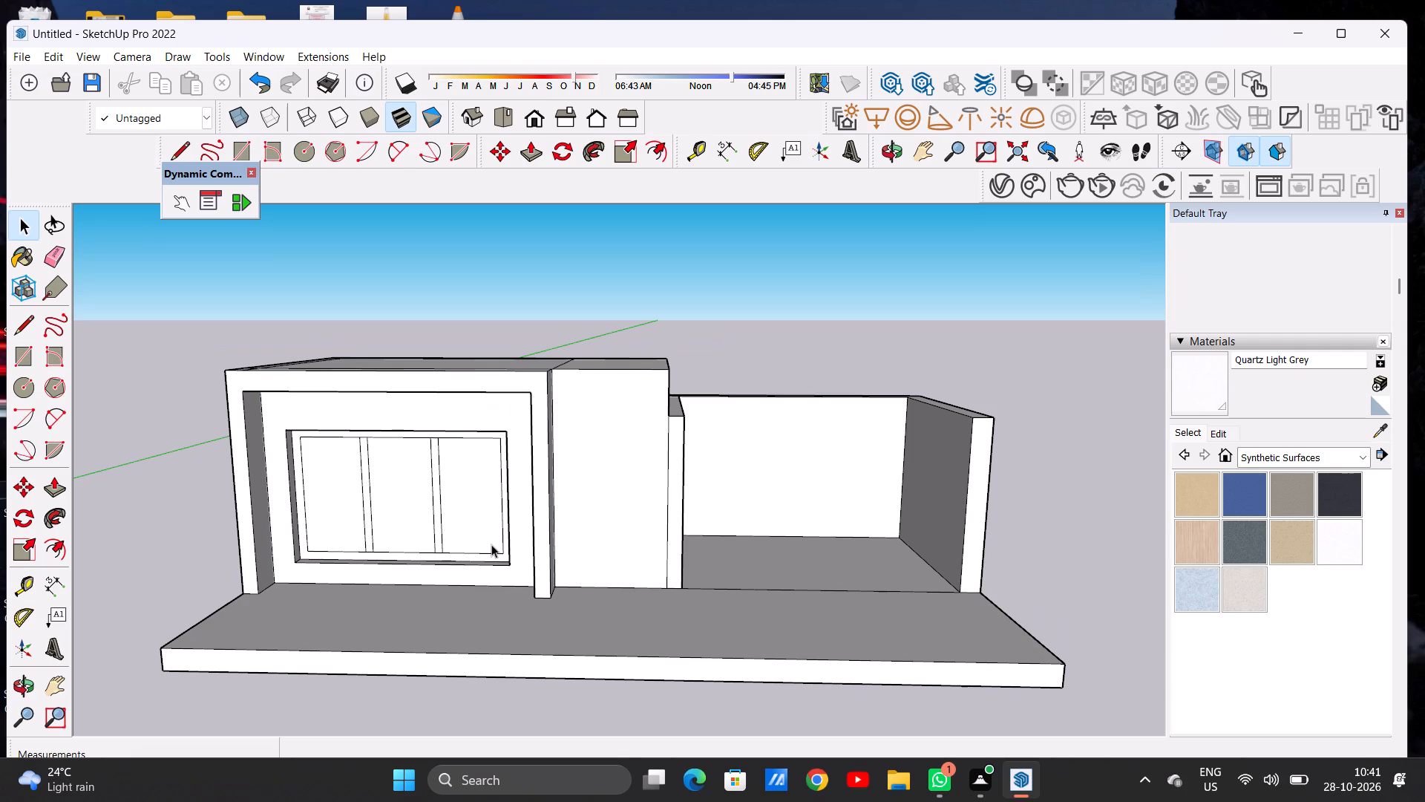
scroll(497, 523, "down", 1)
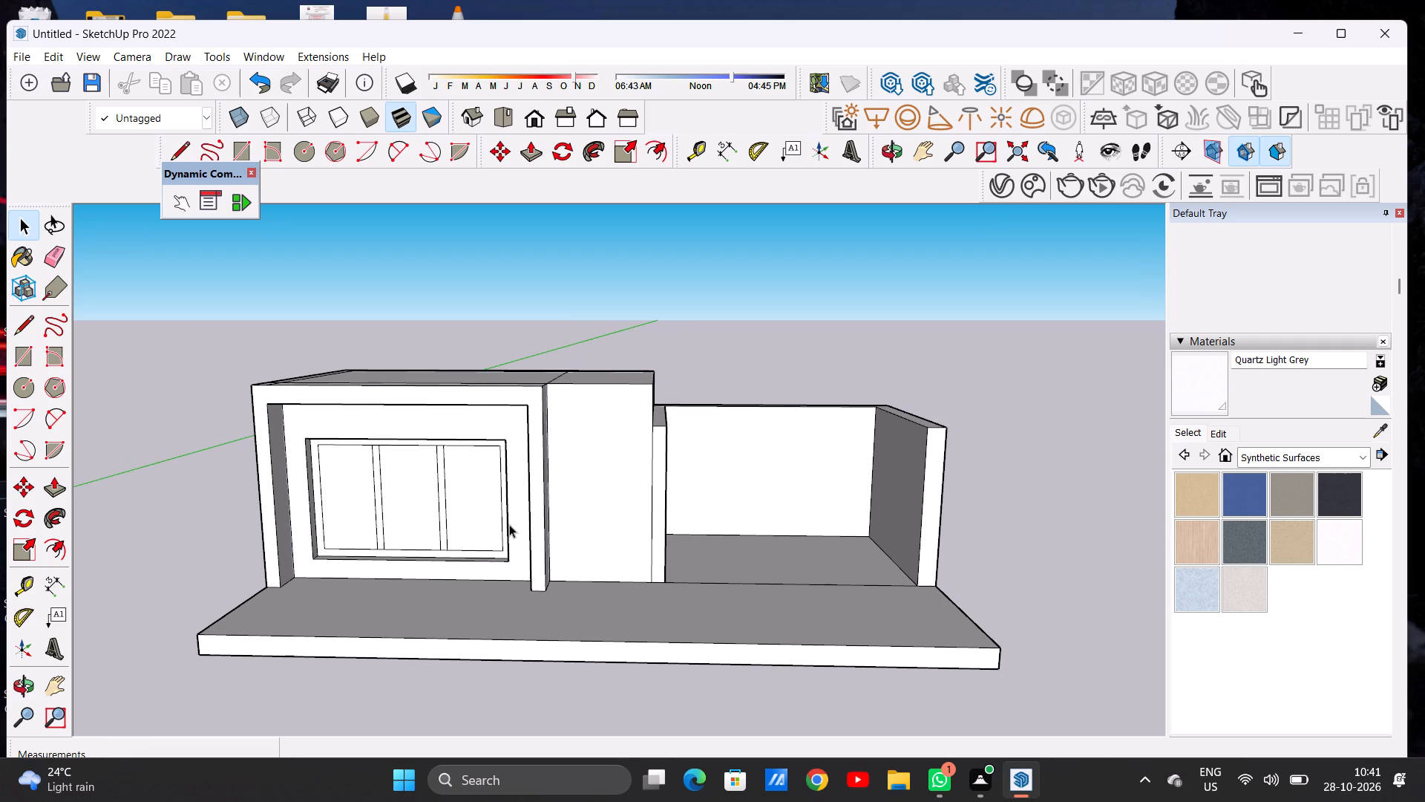
middle_click_drag(511, 538, 544, 506)
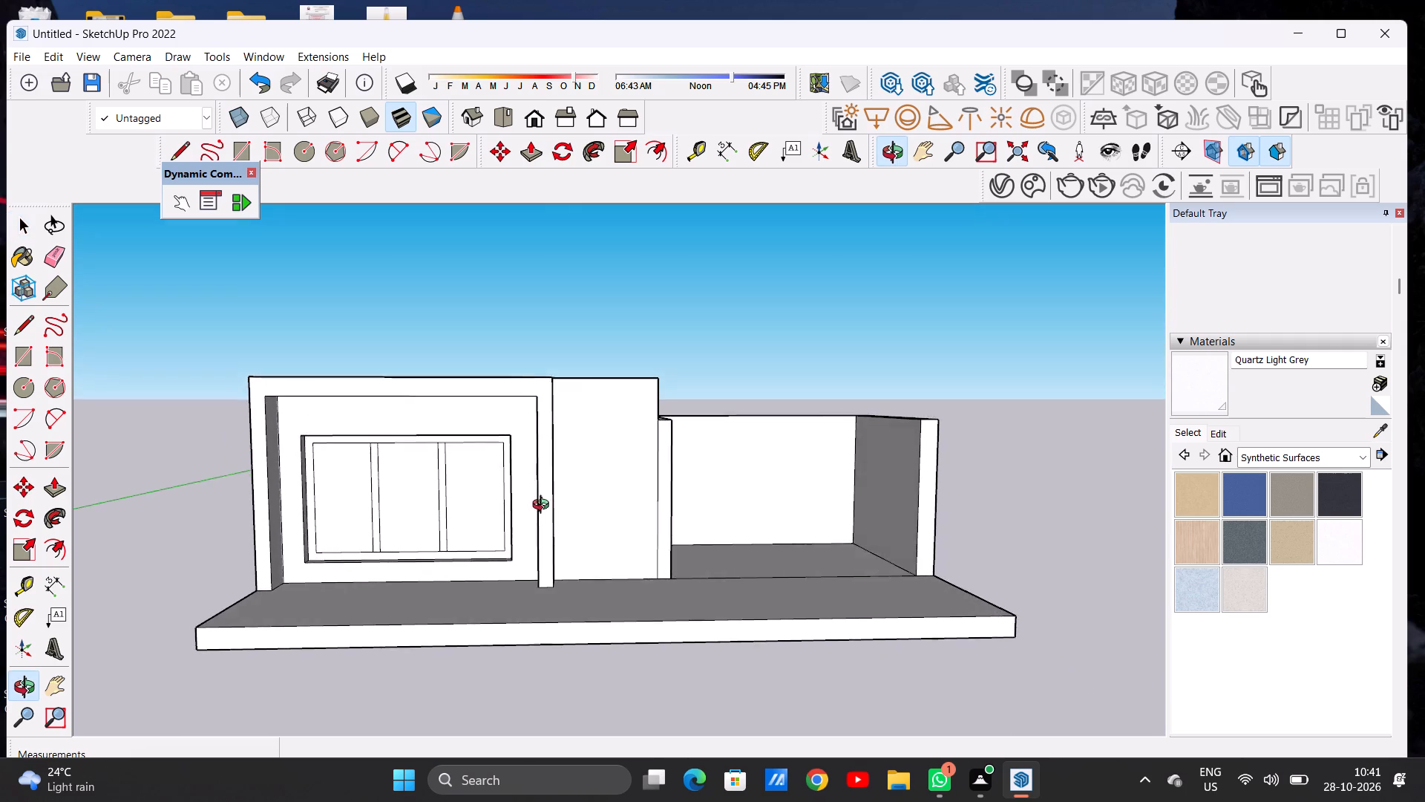
middle_click_drag(544, 506, 533, 518)
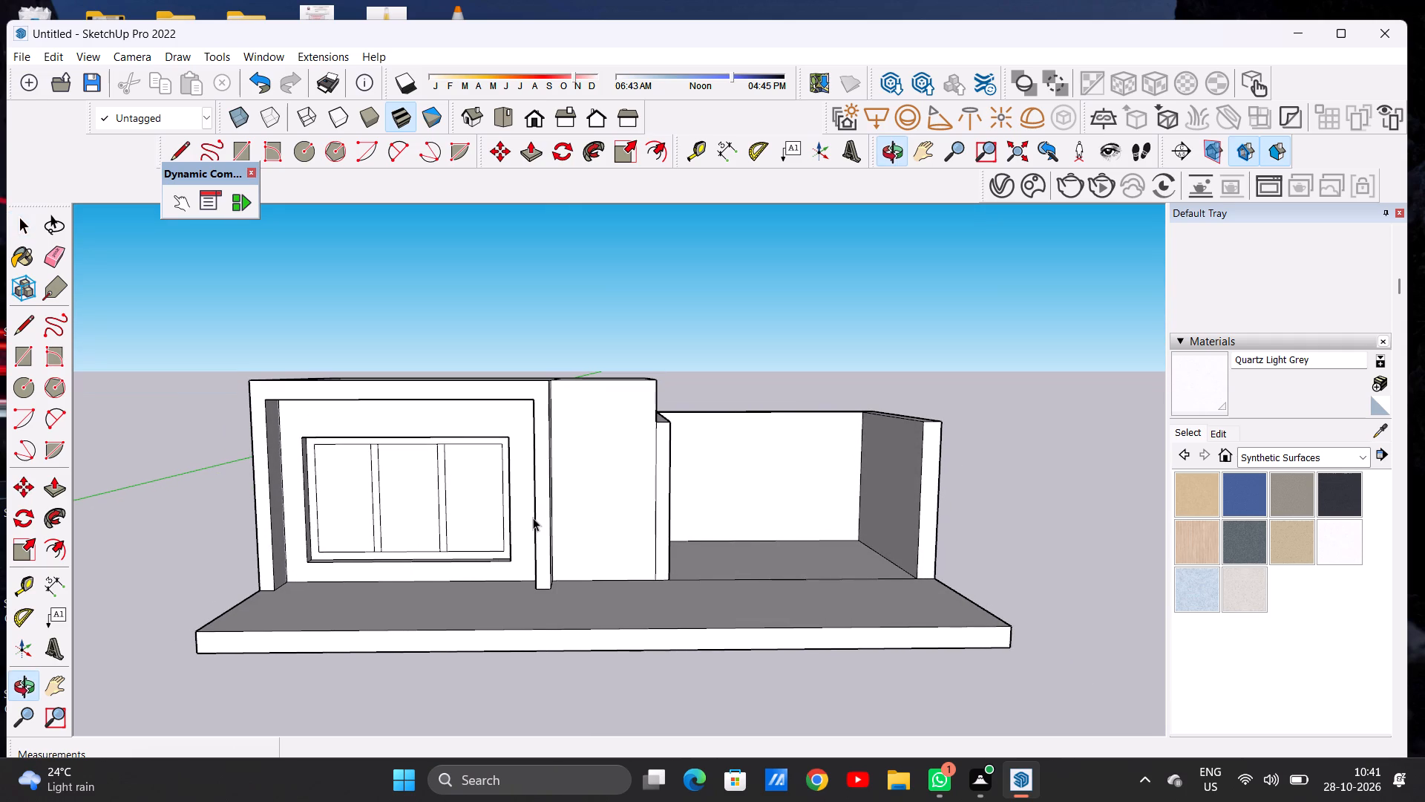
scroll(512, 521, "down", 4)
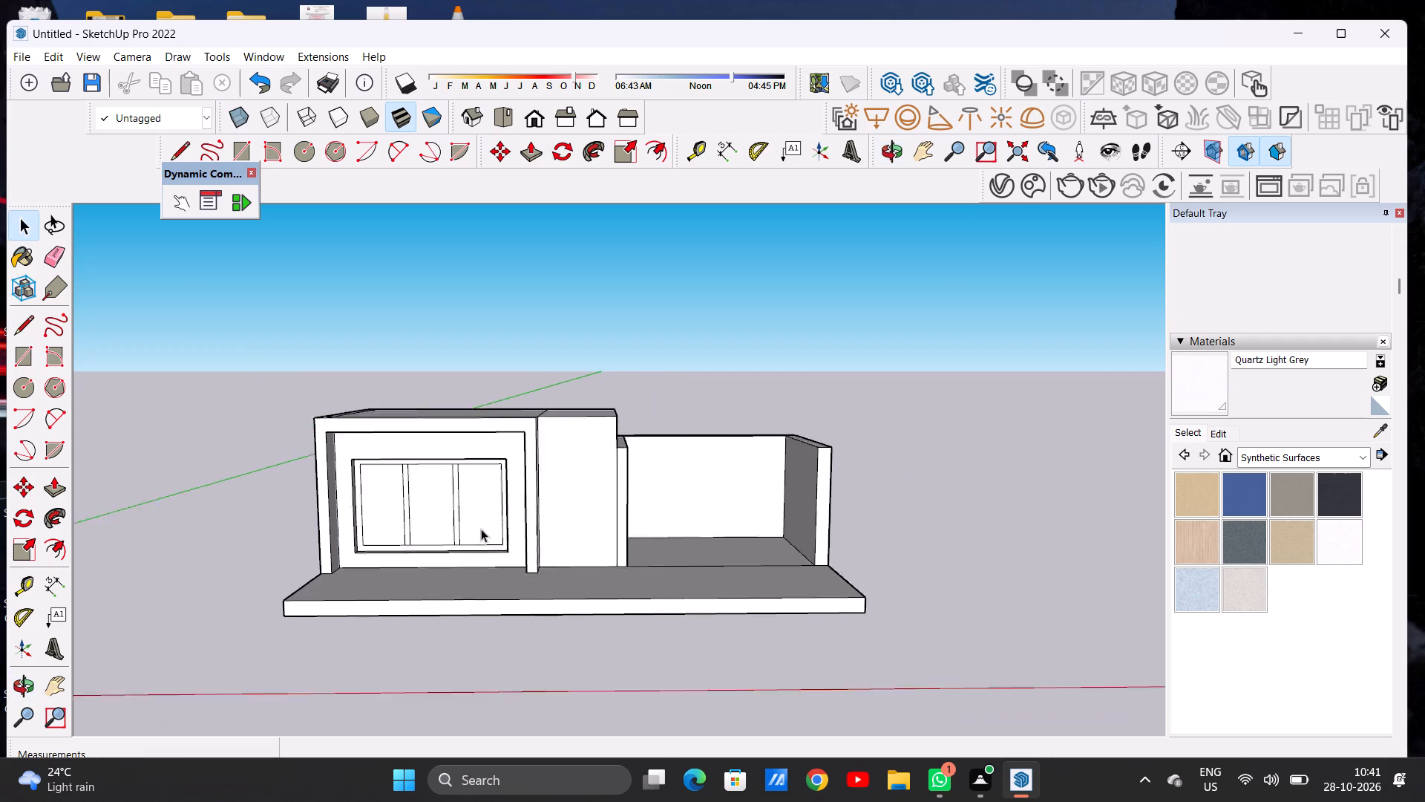
scroll(481, 529, "down", 2)
middle_click_drag(544, 512, 540, 495)
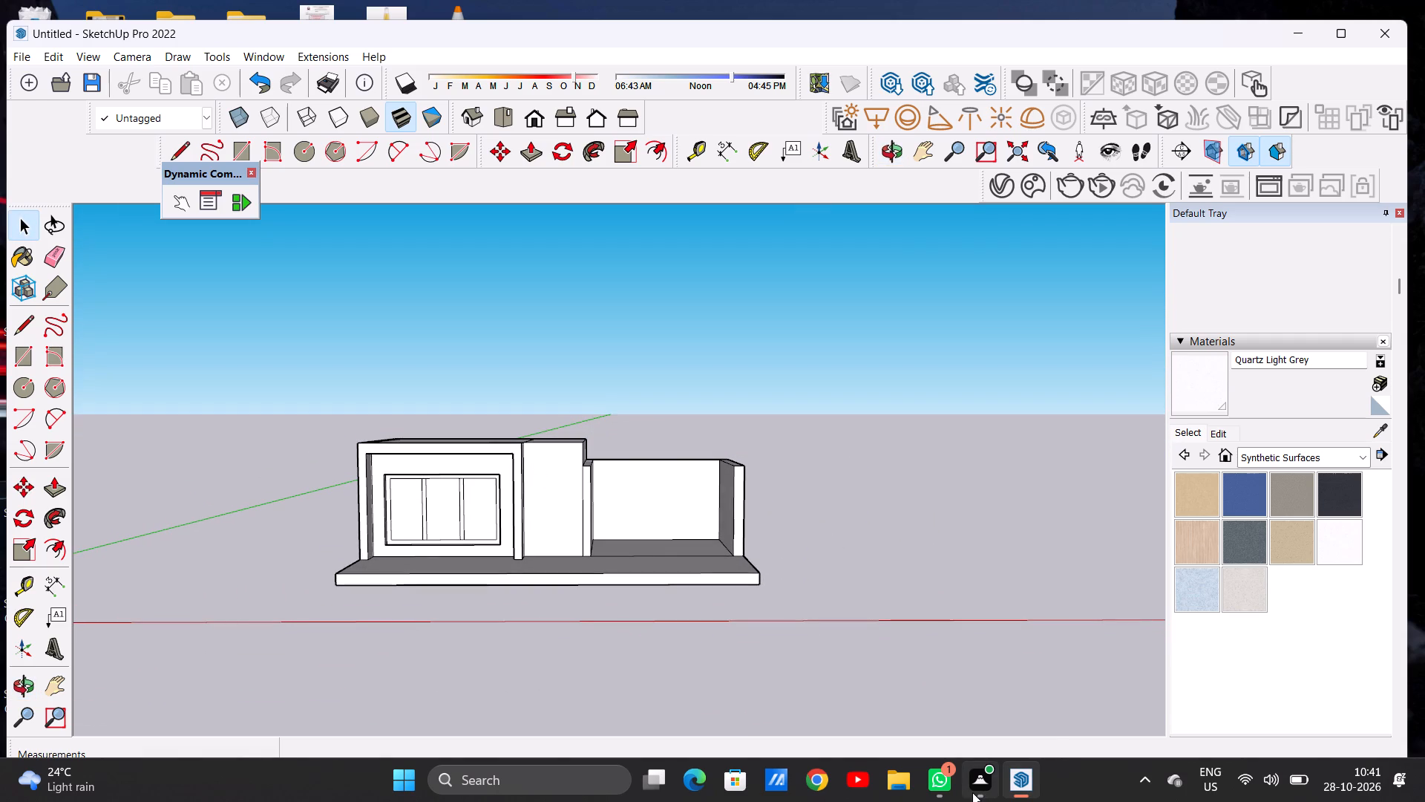
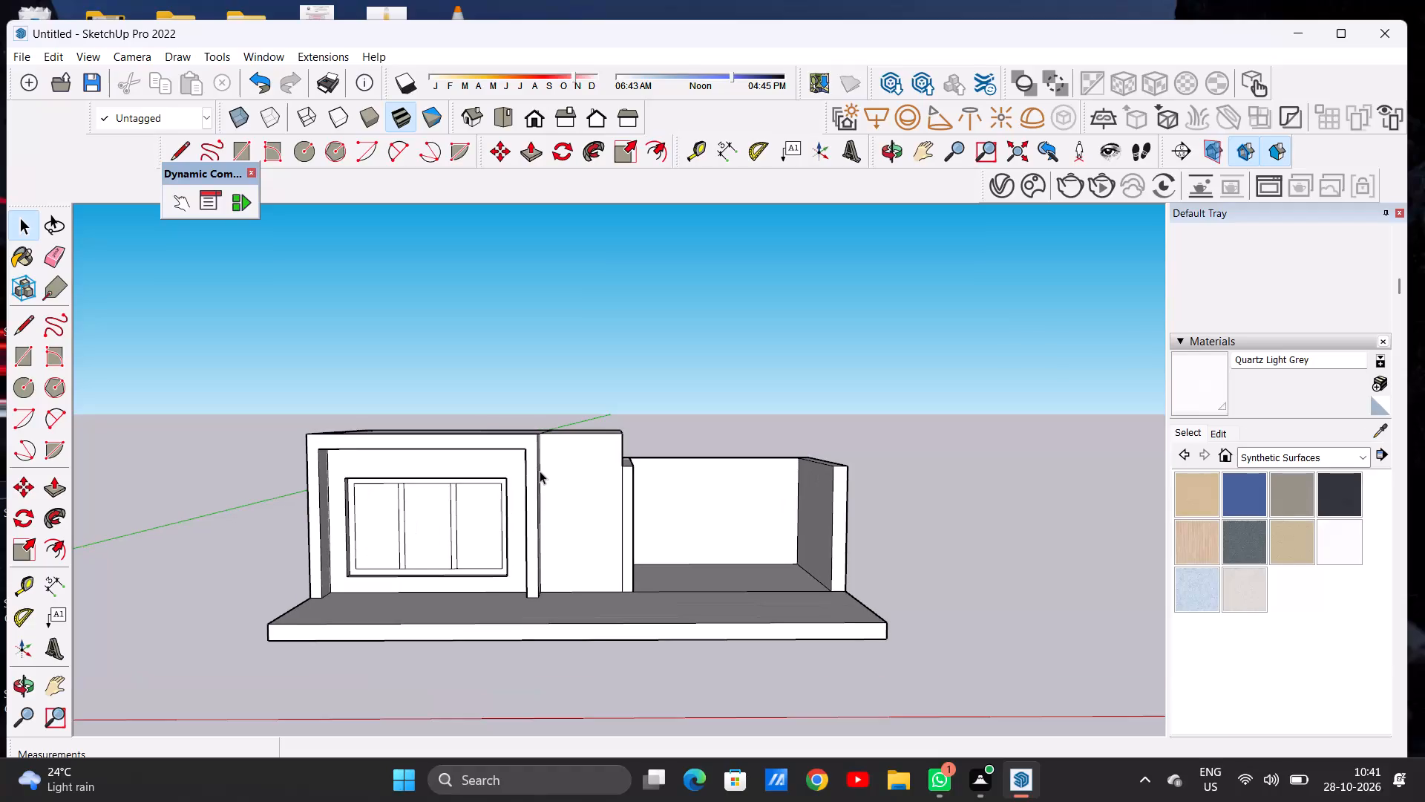
Examine the building's front and the floor and walls of the open bay from several angles.
scroll(574, 500, "down", 6)
scroll(560, 489, "up", 6)
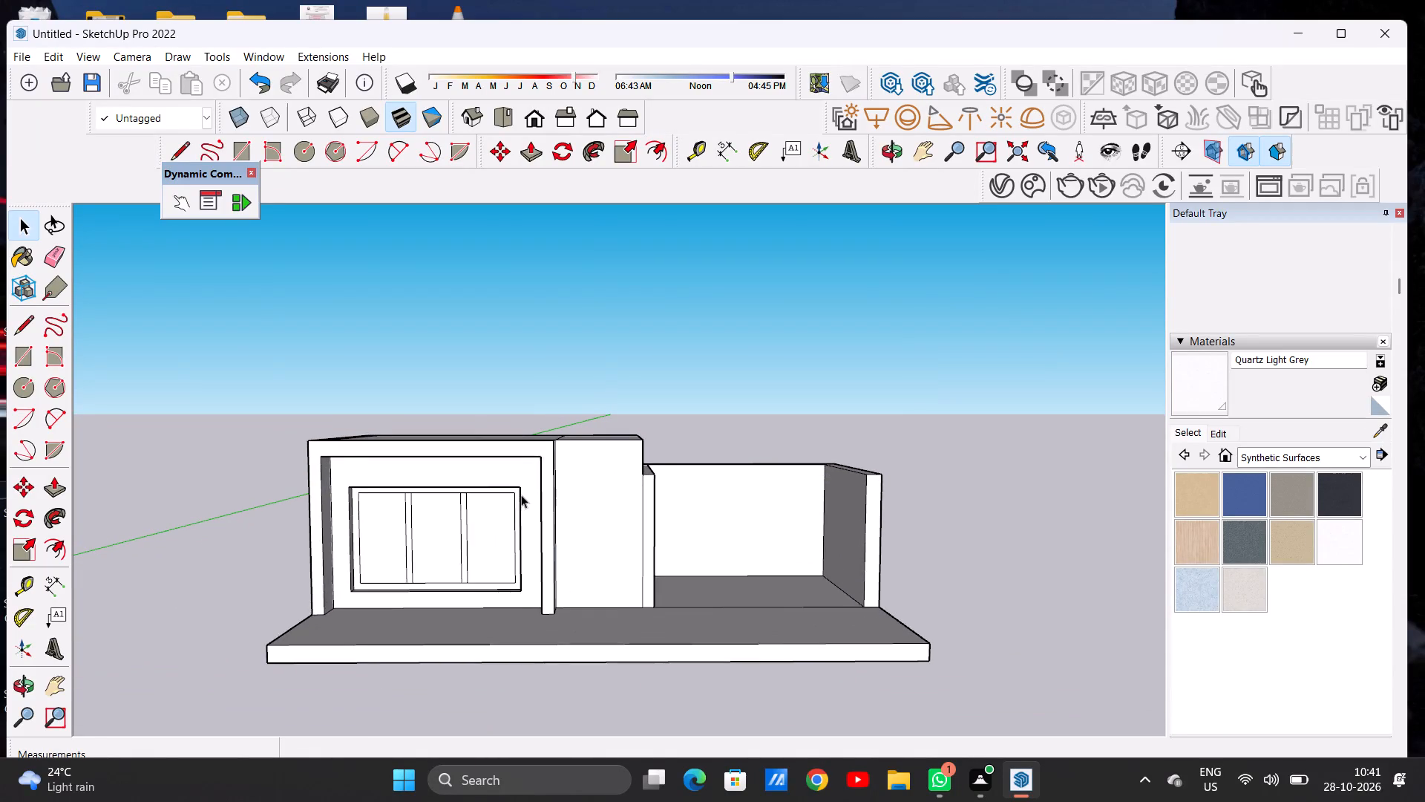
scroll(521, 495, "down", 5)
scroll(615, 506, "up", 2)
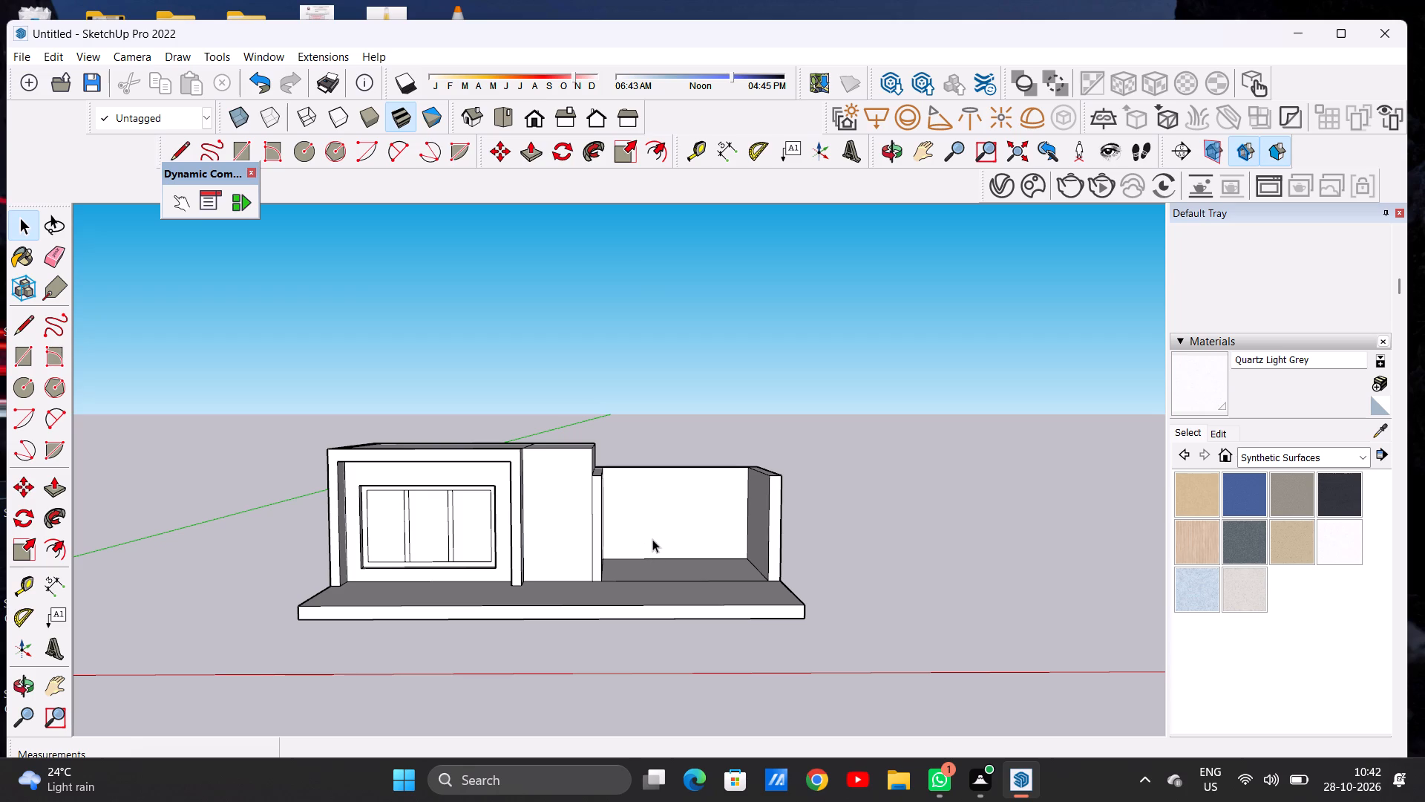
scroll(660, 540, "down", 7)
scroll(660, 538, "up", 5)
scroll(666, 534, "down", 2)
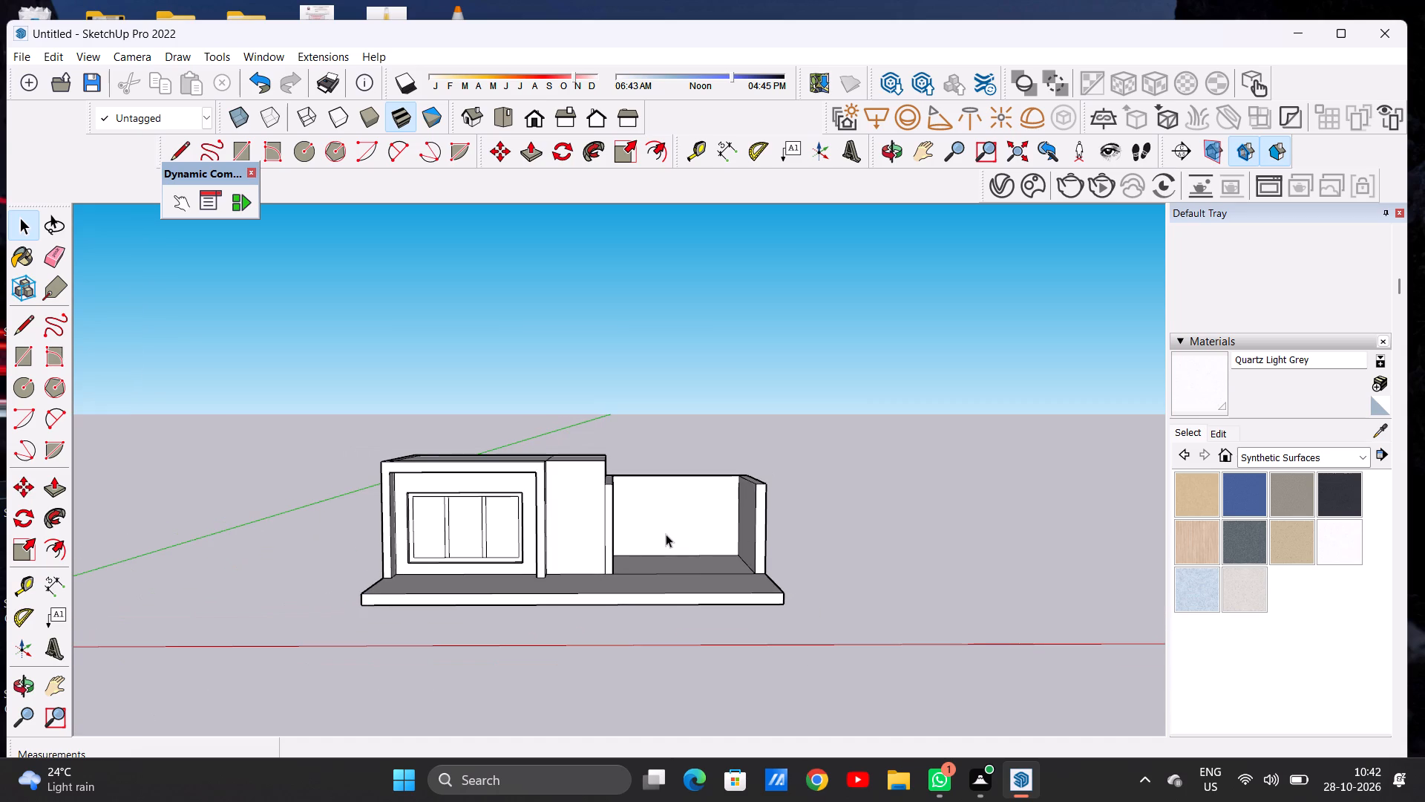
middle_click_drag(667, 531, 655, 615)
scroll(669, 578, "up", 7)
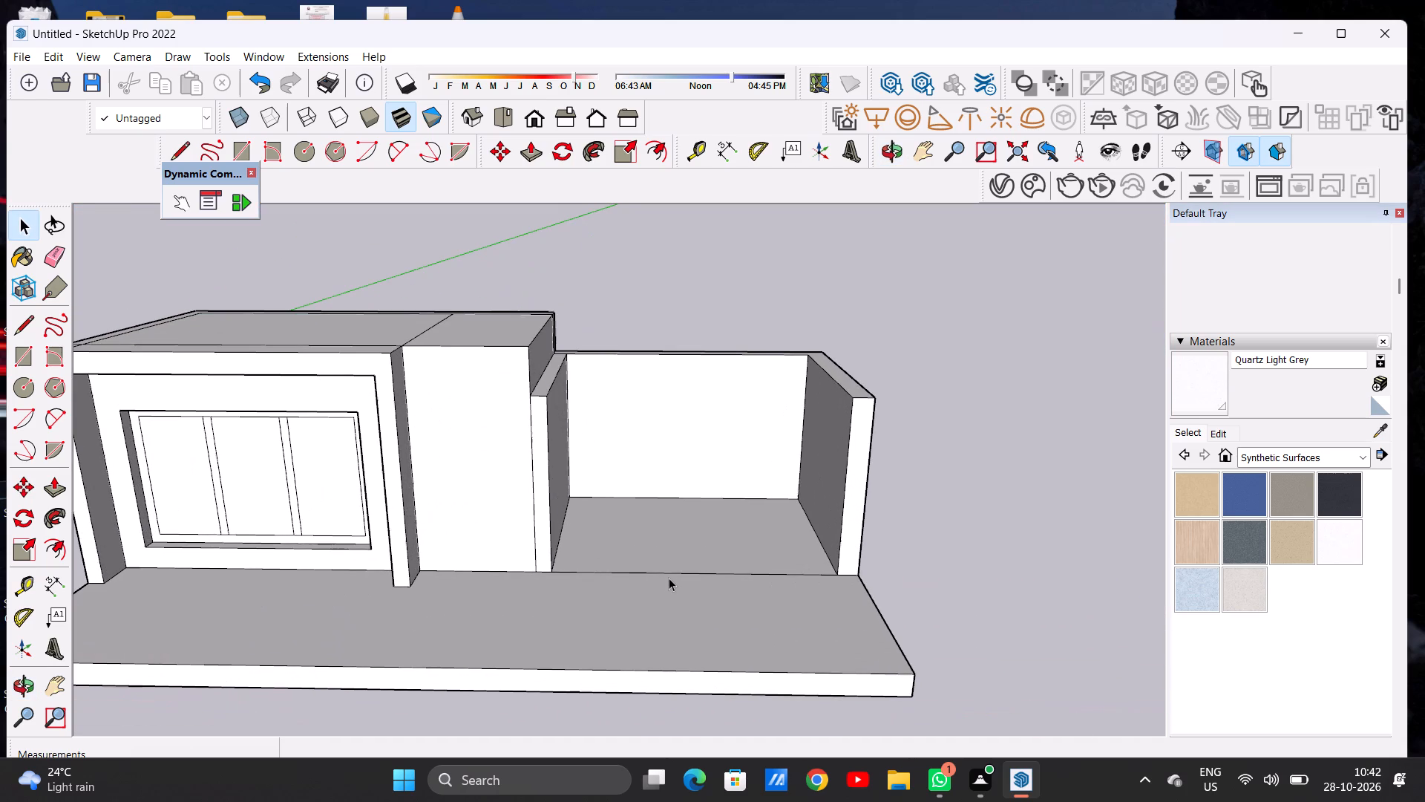
scroll(669, 578, "down", 2)
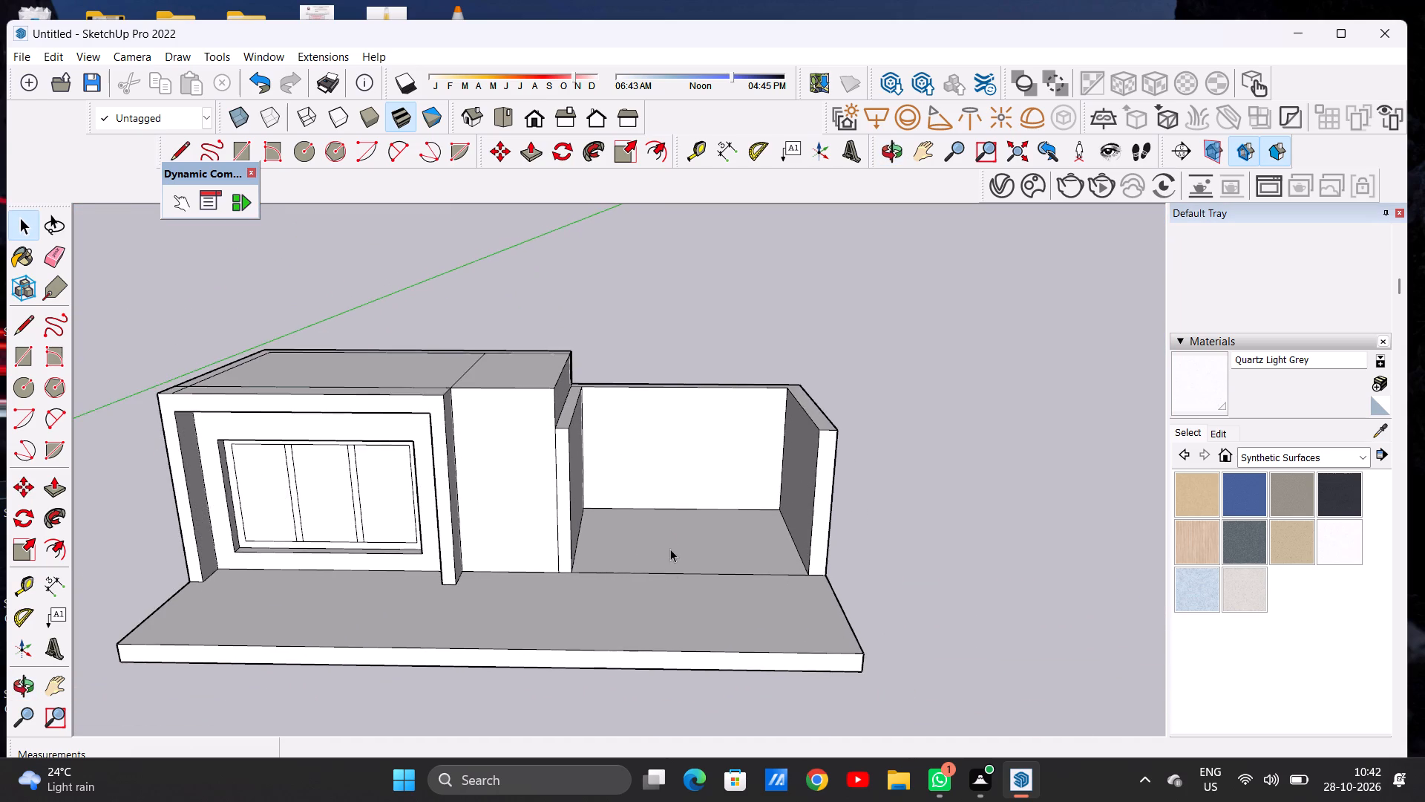
middle_click_drag(670, 549, 512, 659)
scroll(651, 567, "up", 11)
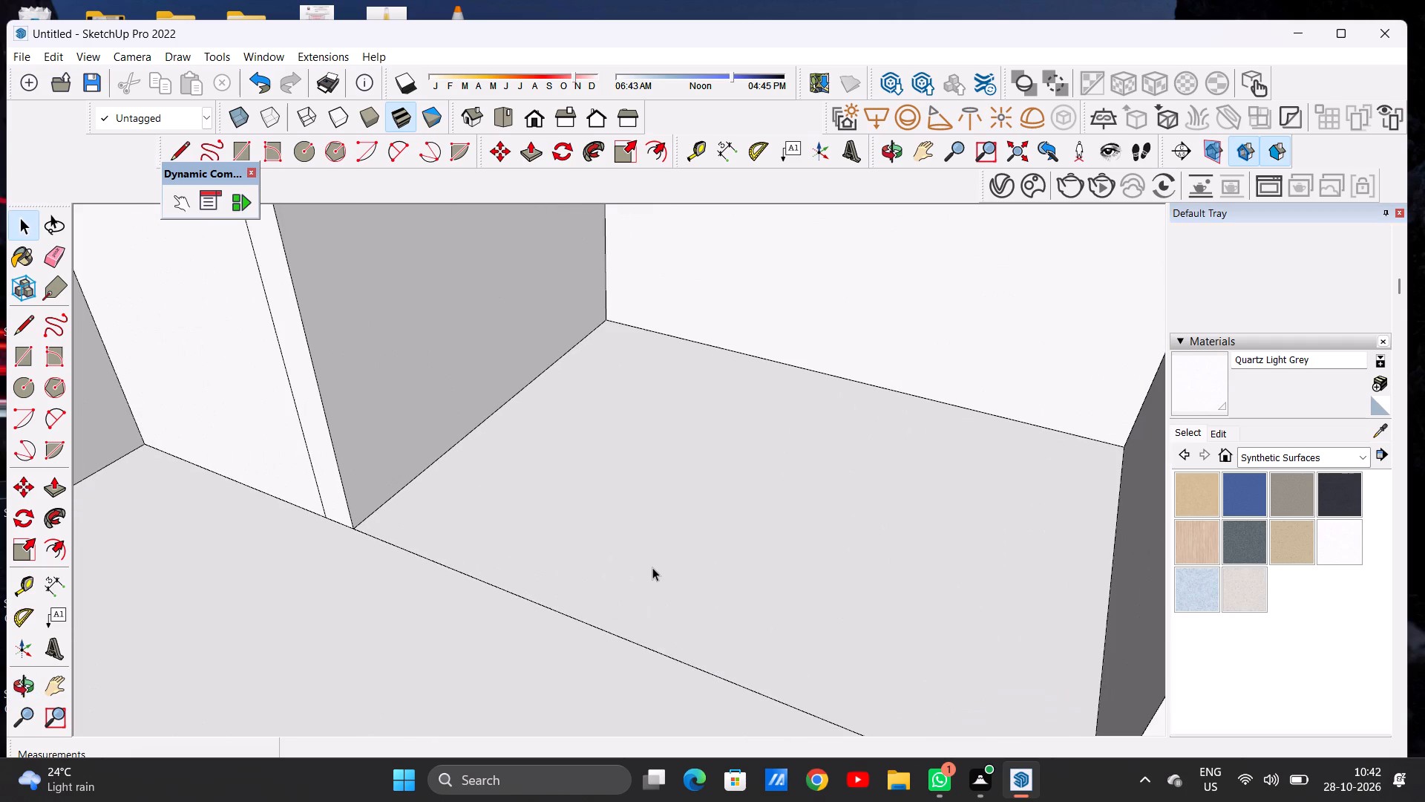
left_click(652, 567)
key("space")
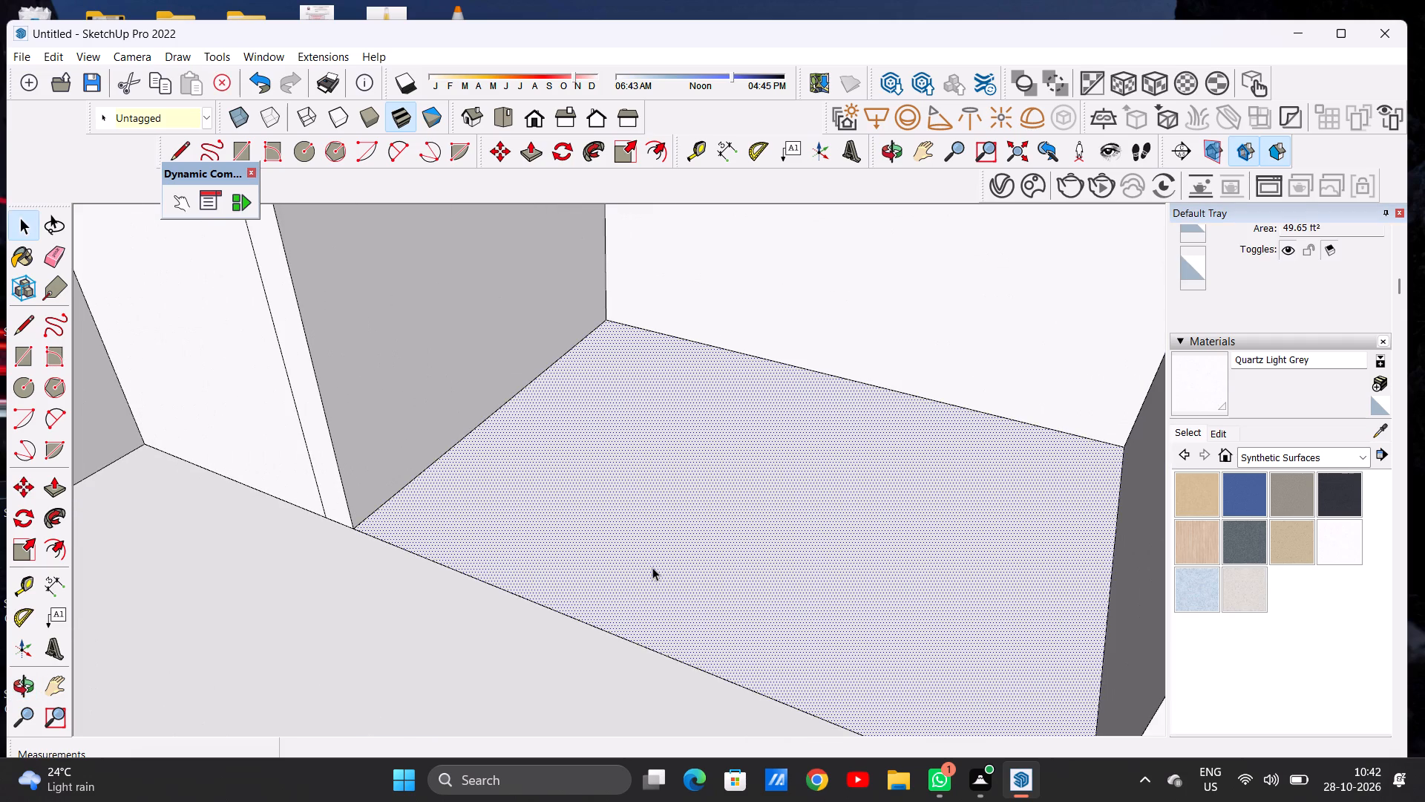
scroll(648, 555, "down", 10)
left_click(972, 568)
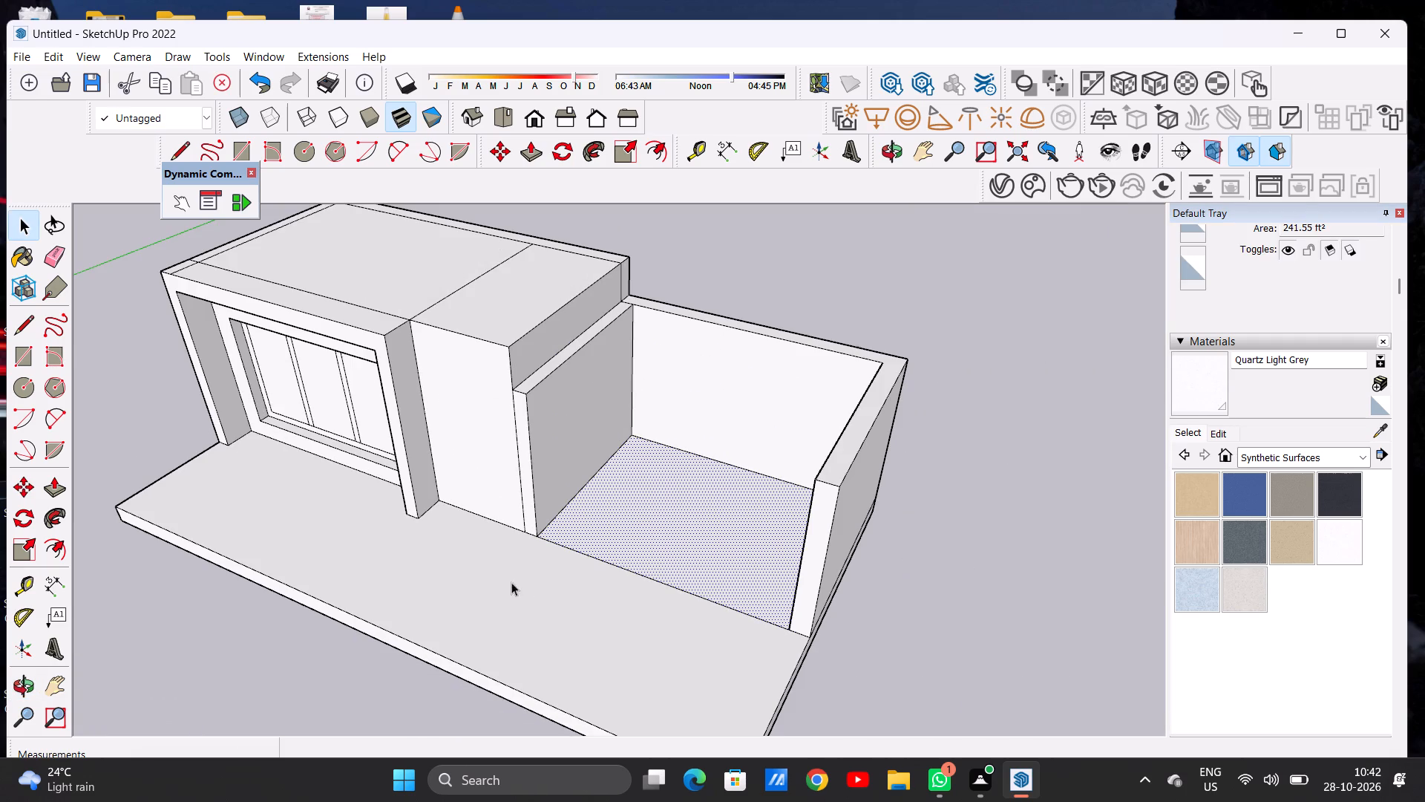
middle_click_drag(511, 582, 693, 514)
scroll(681, 571, "down", 3)
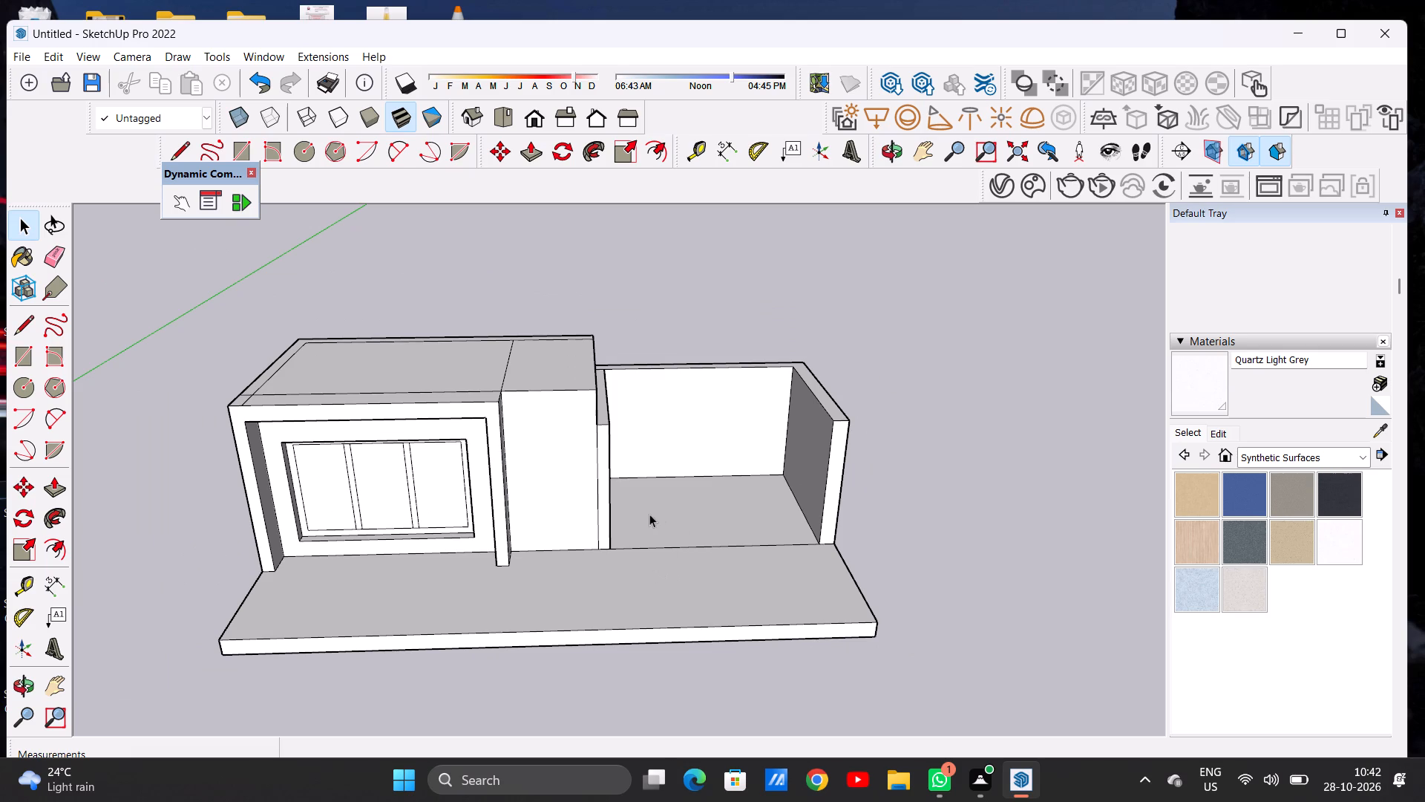
scroll(594, 524, "down", 2)
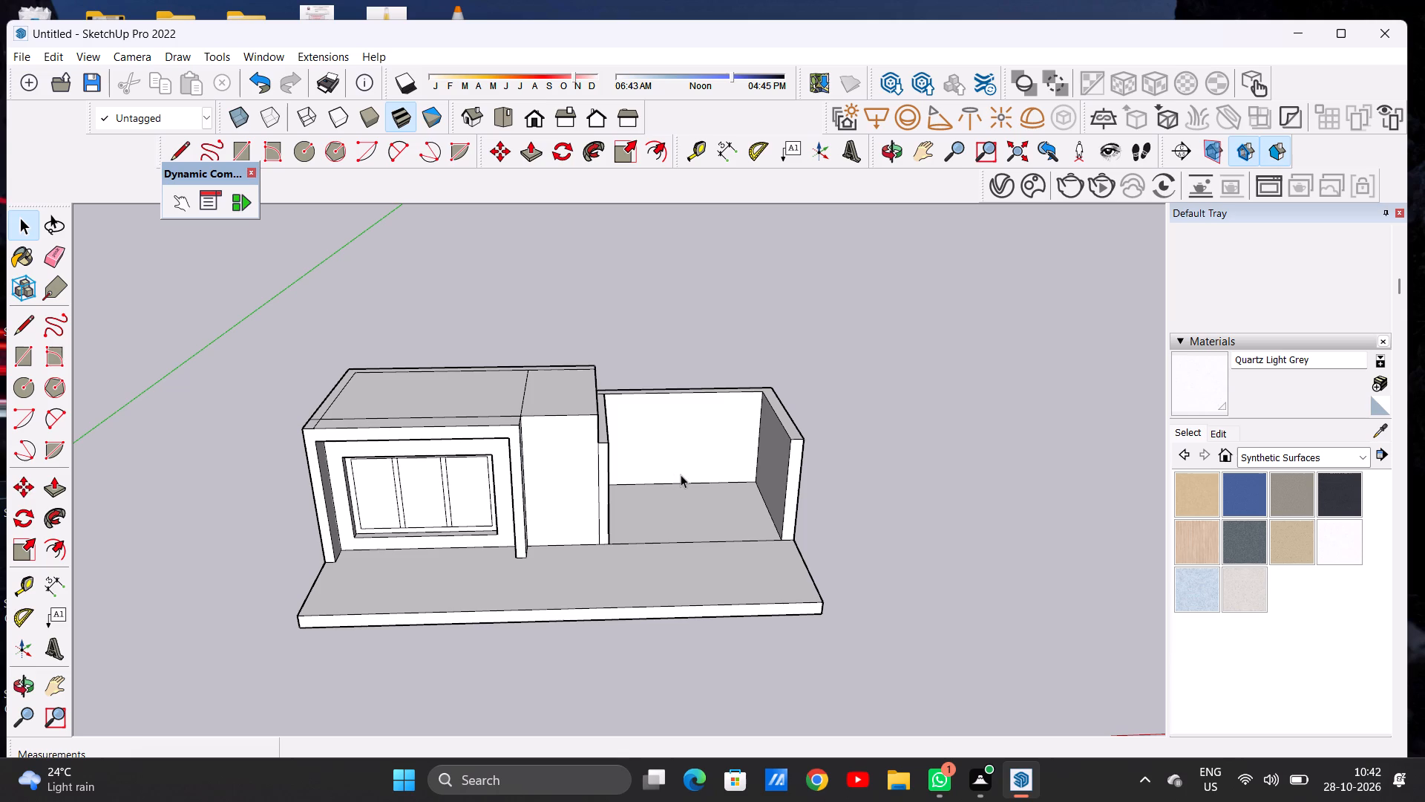
middle_click_drag(671, 468, 666, 529)
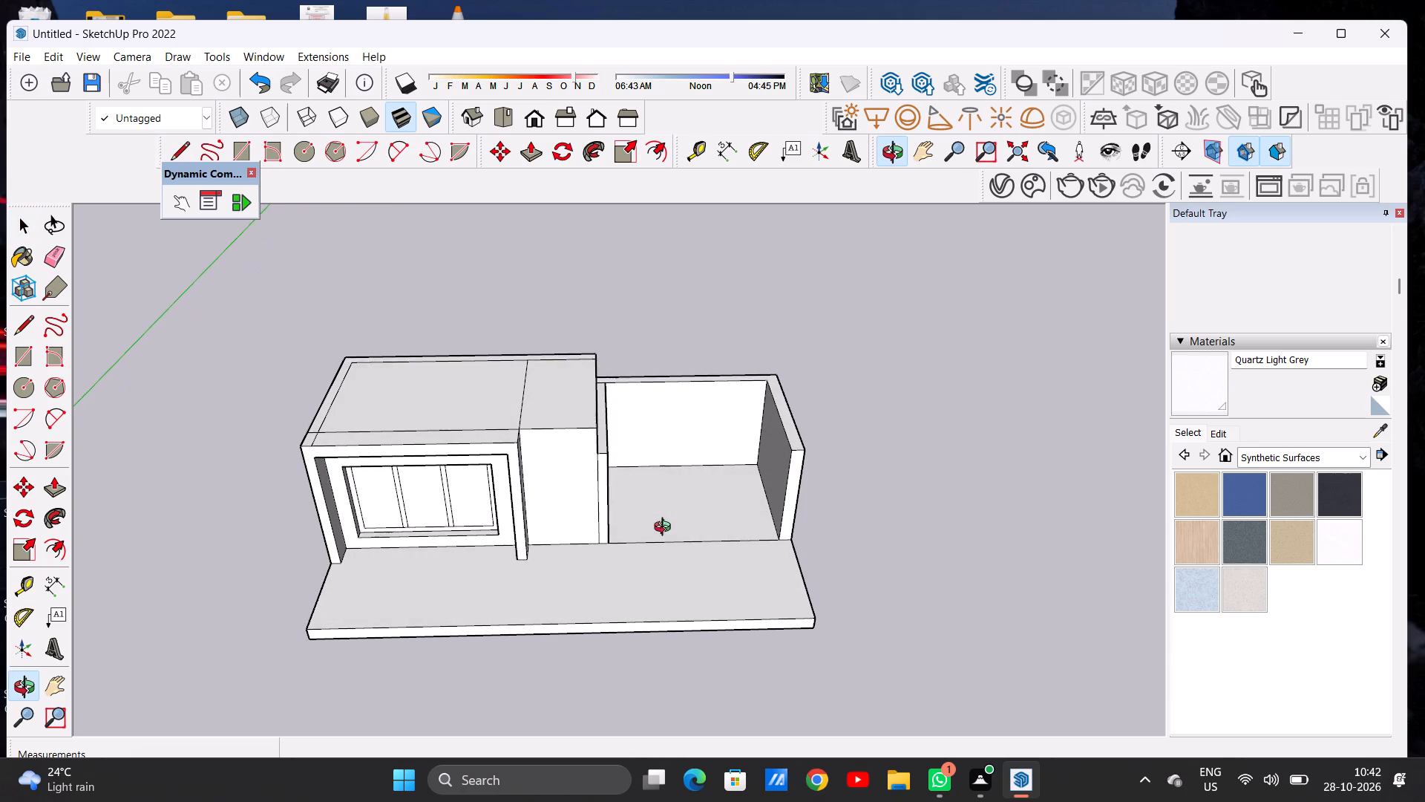
middle_click_drag(666, 529, 666, 533)
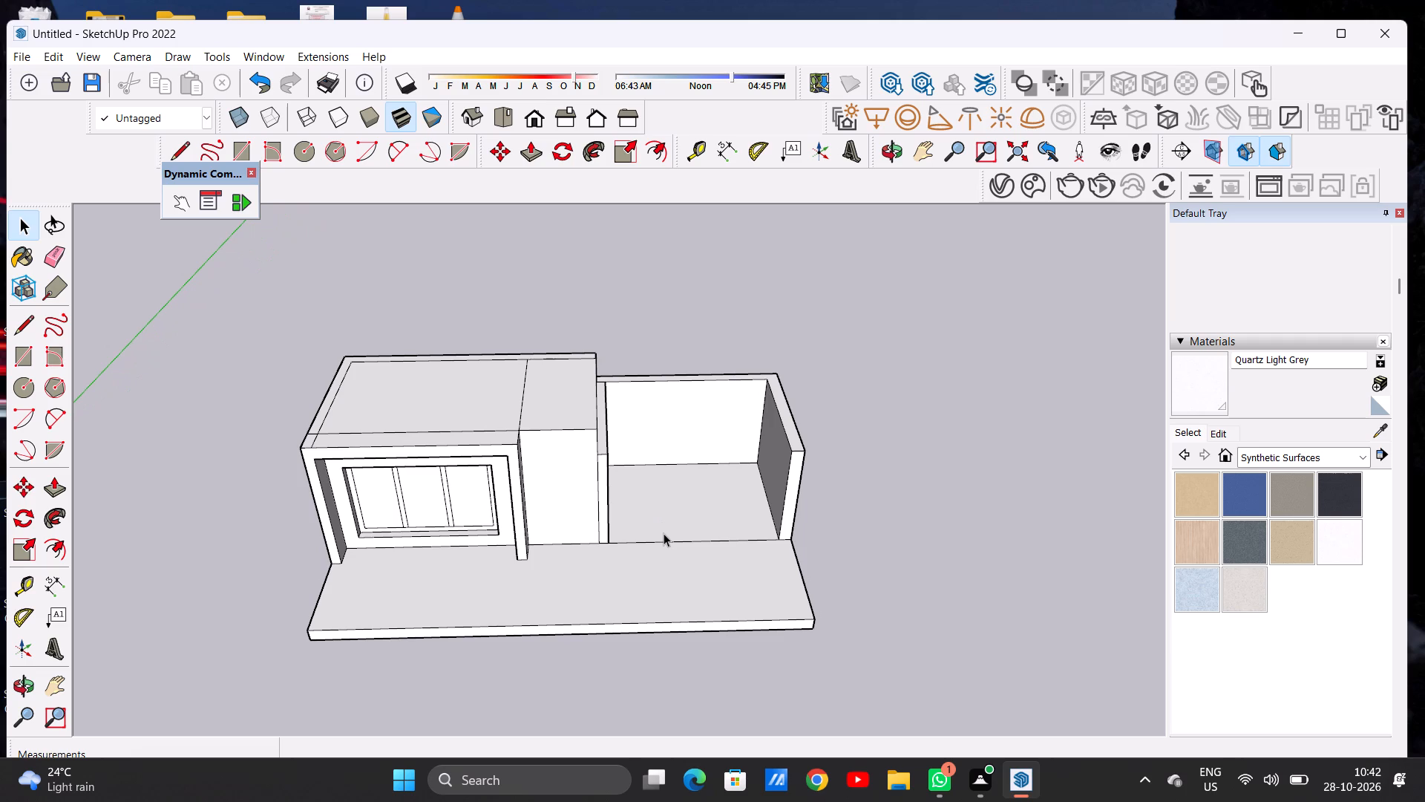
Copy the open bay's floor face straight up a little over 11' to the top of its walls as a flat roof.
scroll(664, 503, "up", 3)
middle_click_drag(655, 486, 646, 565)
scroll(629, 467, "up", 6)
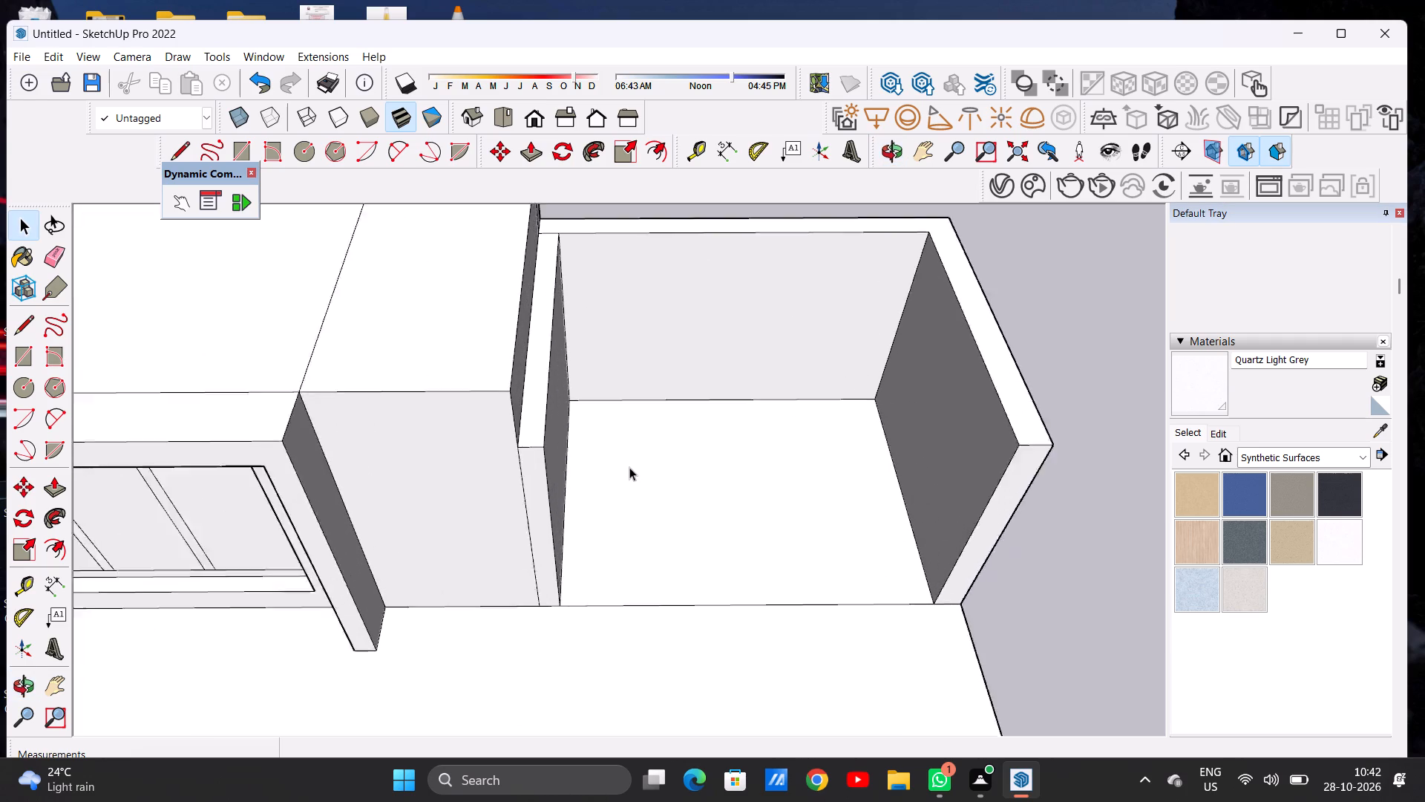
scroll(629, 467, "up", 2)
double_click(693, 515)
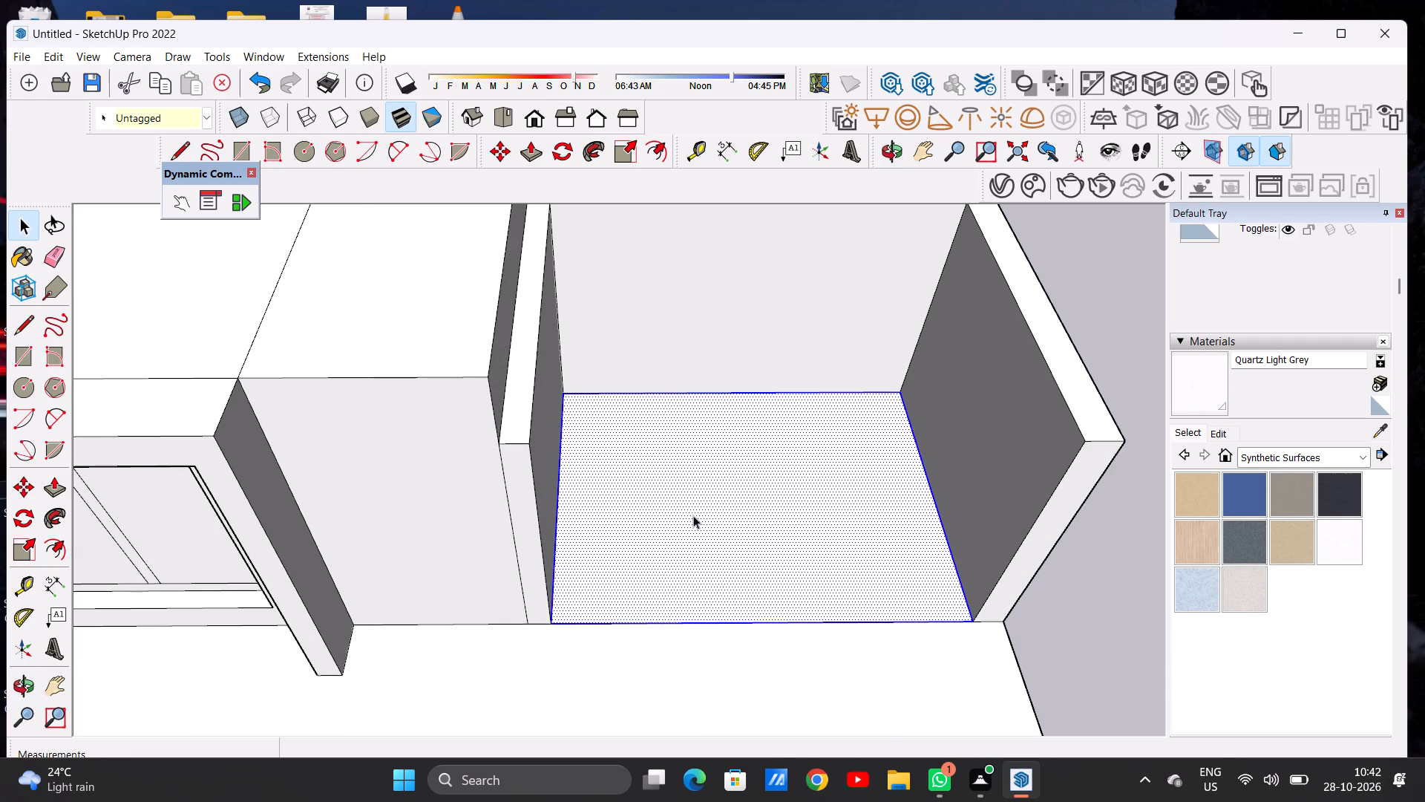
key("m")
scroll(676, 509, "down", 6)
scroll(804, 446, "up", 4)
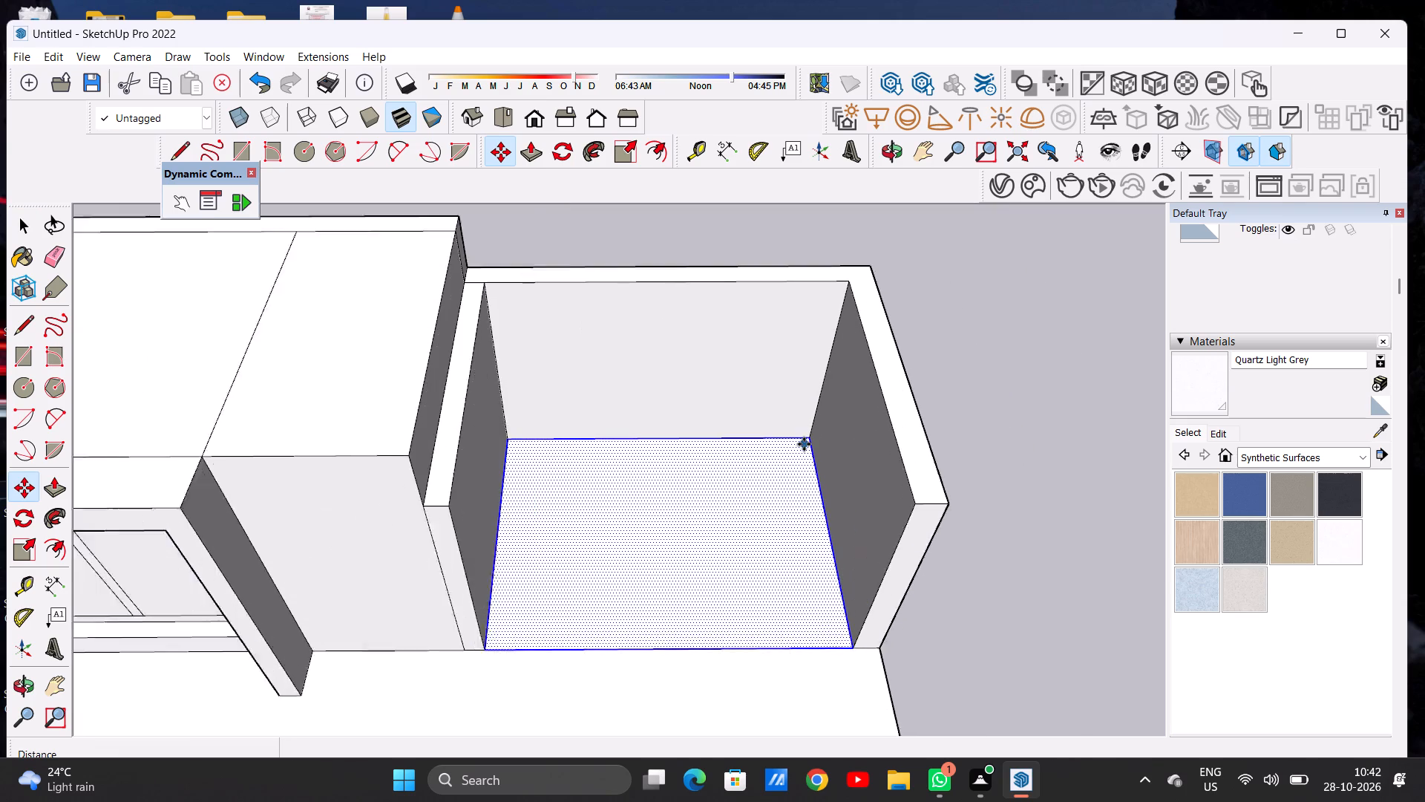
scroll(804, 444, "up", 3)
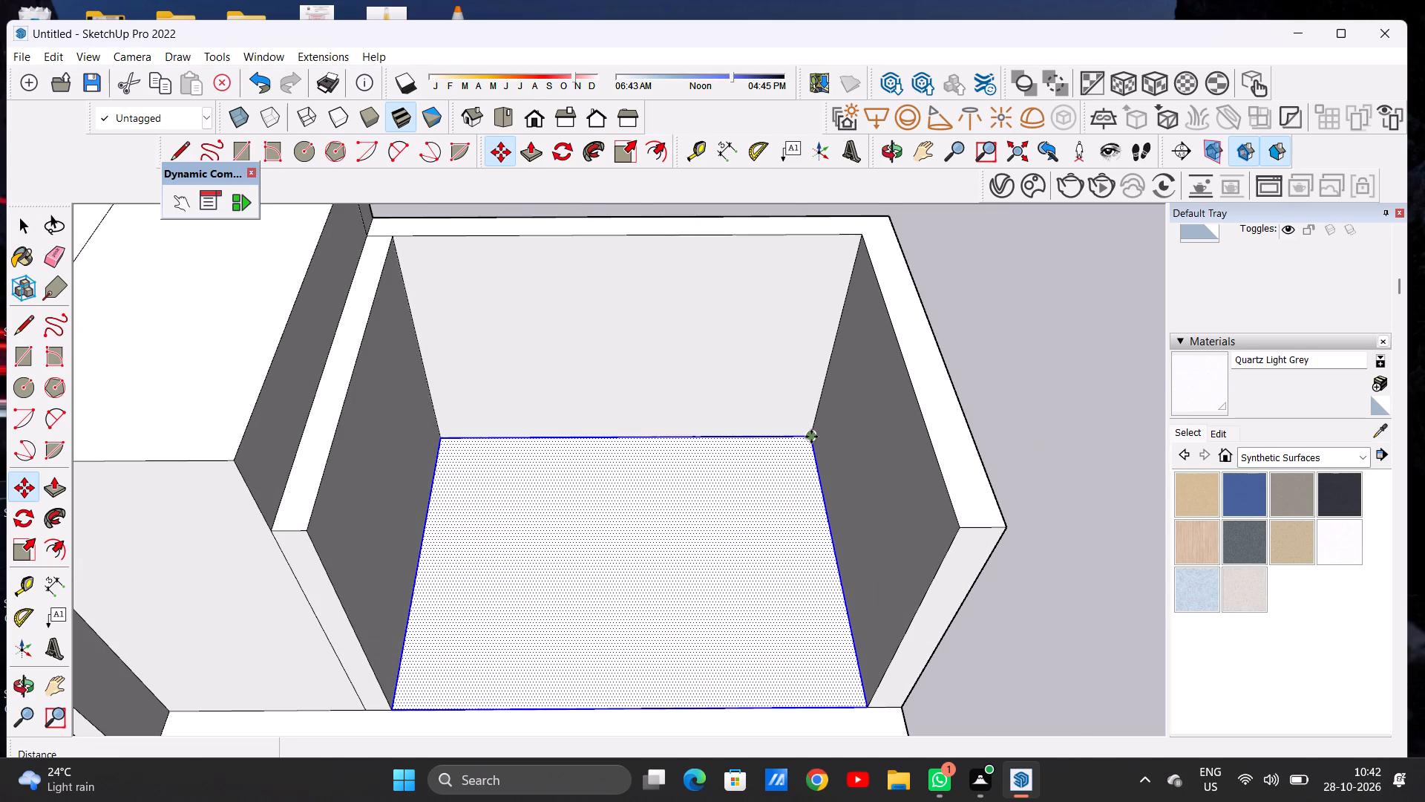
left_click(811, 437)
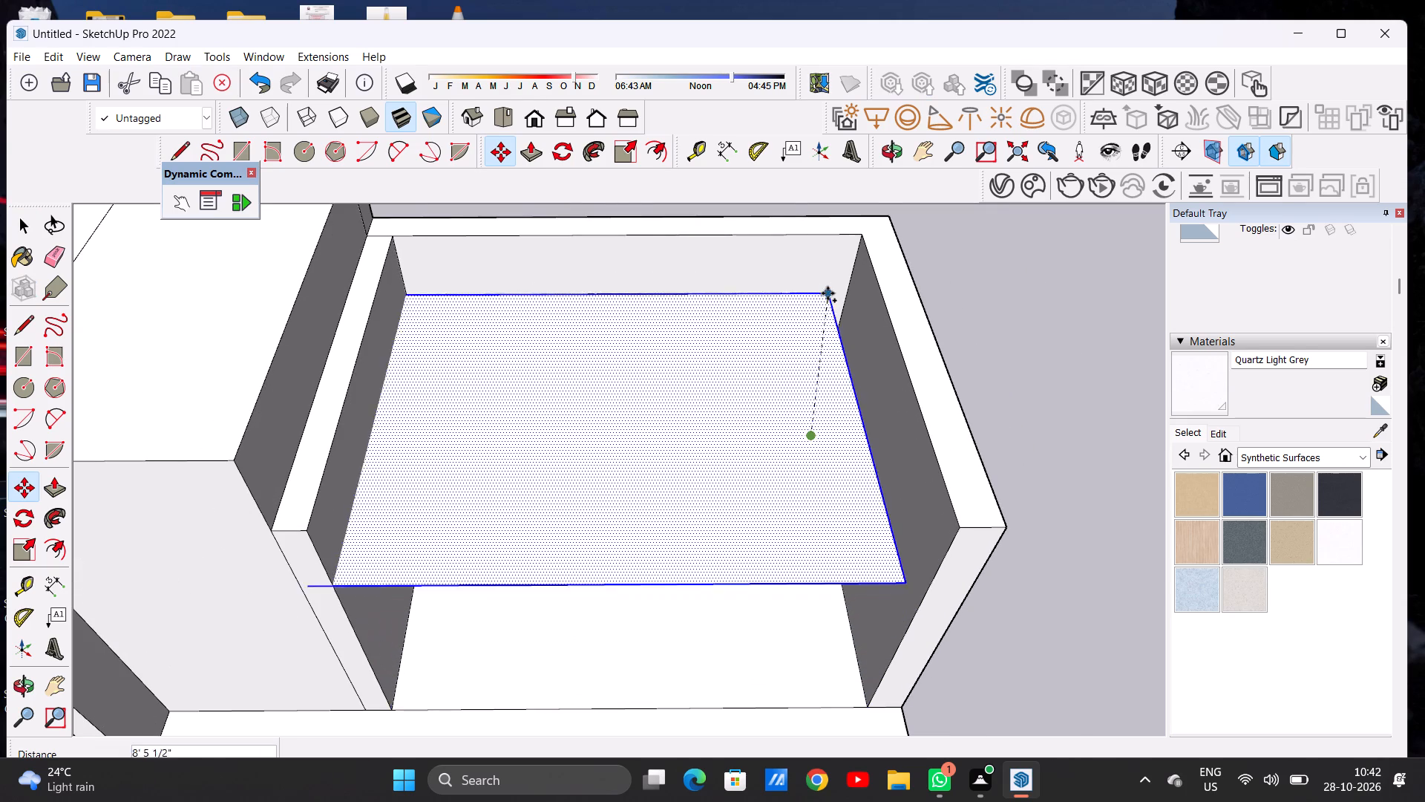
scroll(851, 367, "down", 5)
scroll(866, 290, "up", 8)
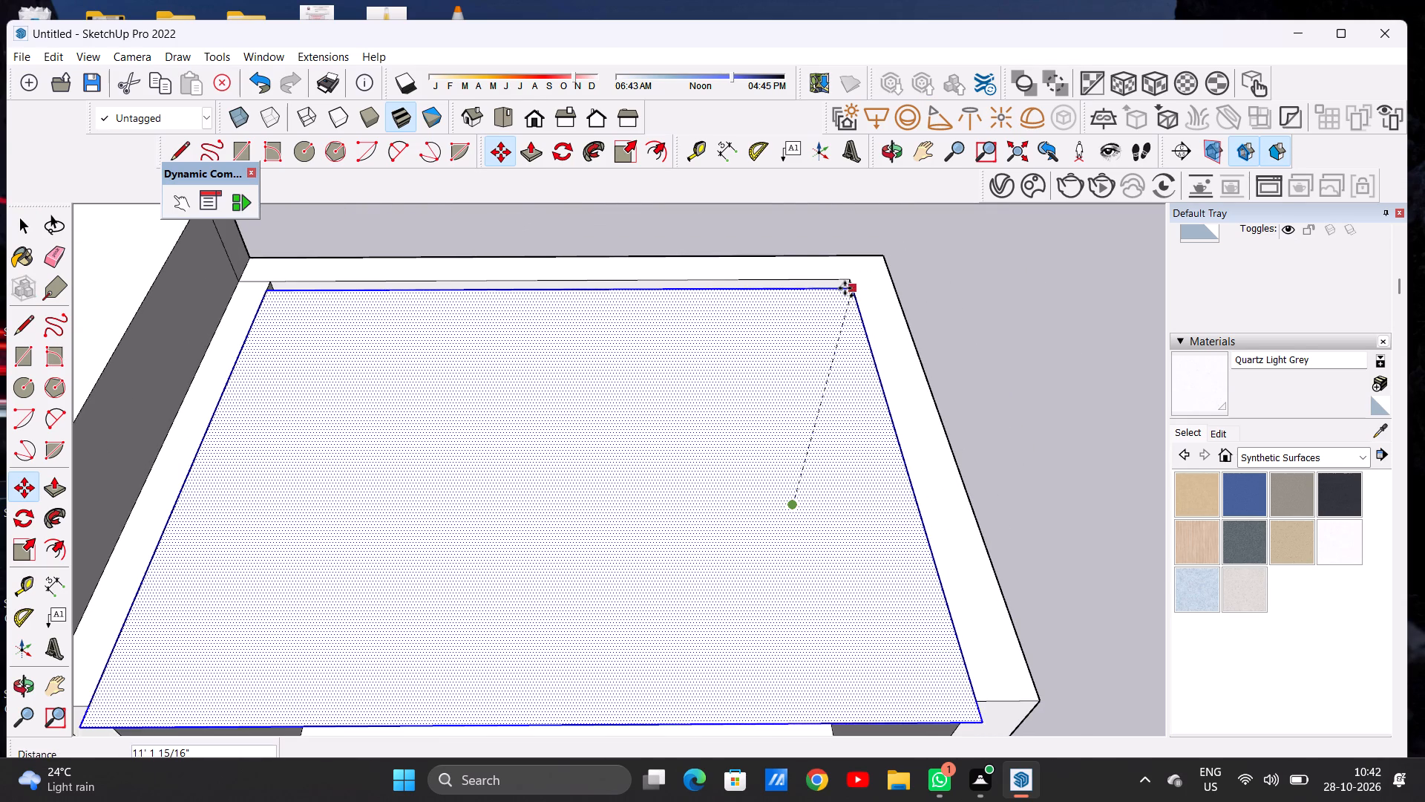
left_click(845, 288)
key("space")
left_click(1007, 285)
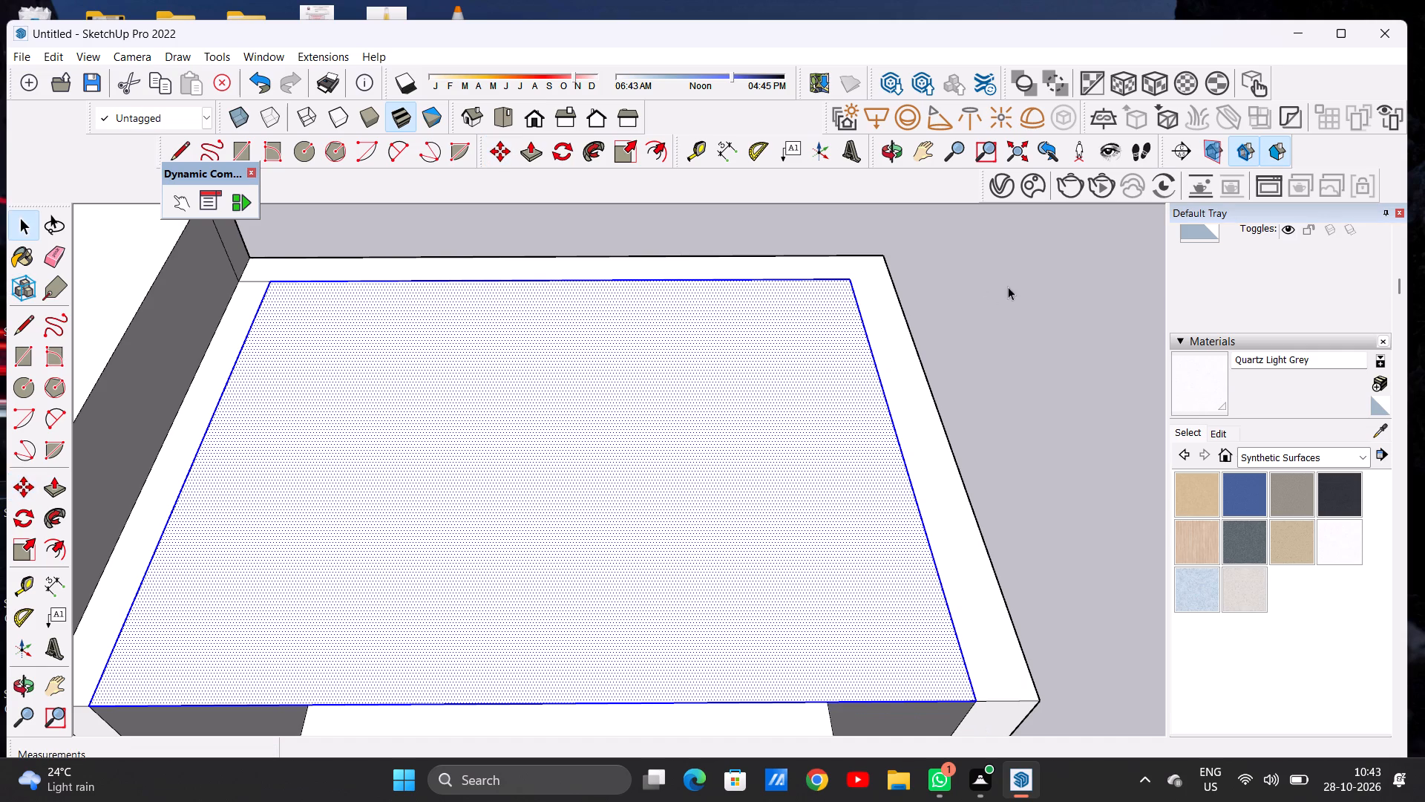
Examine the roof face over the open bay from above, from the front and from underneath.
scroll(694, 384, "down", 12)
middle_click_drag(674, 535, 673, 465)
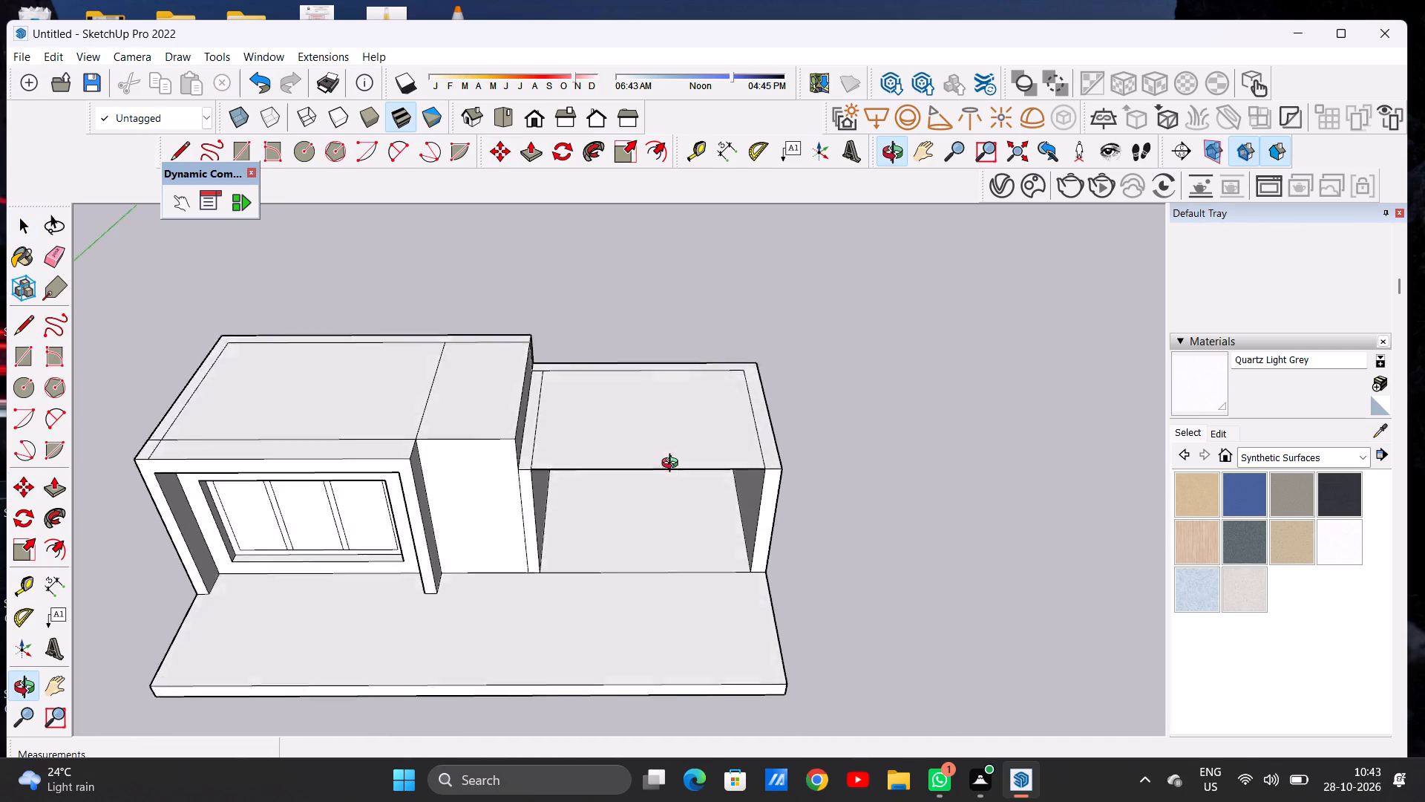
middle_click_drag(673, 465, 674, 316)
middle_click_drag(672, 435, 675, 296)
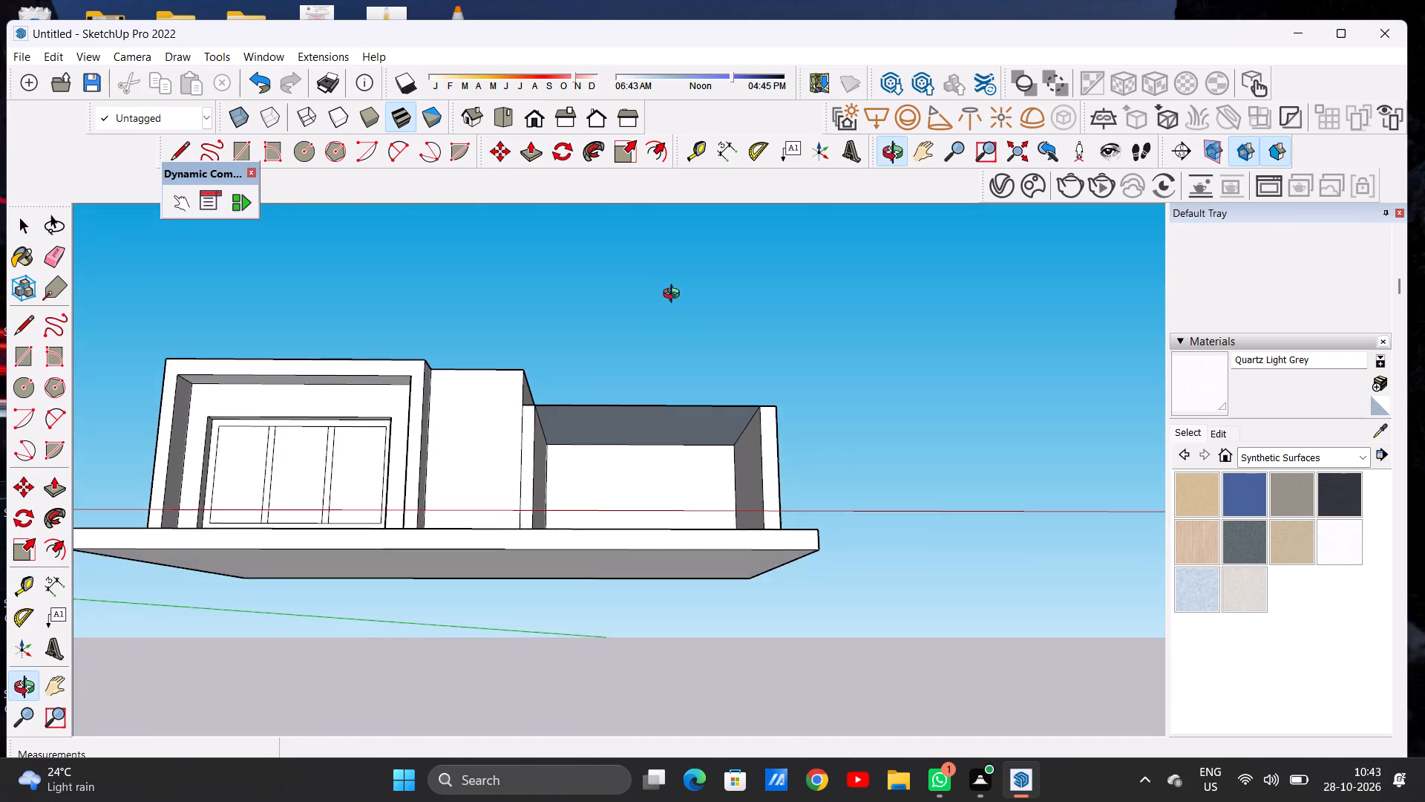
middle_click_drag(675, 296, 675, 512)
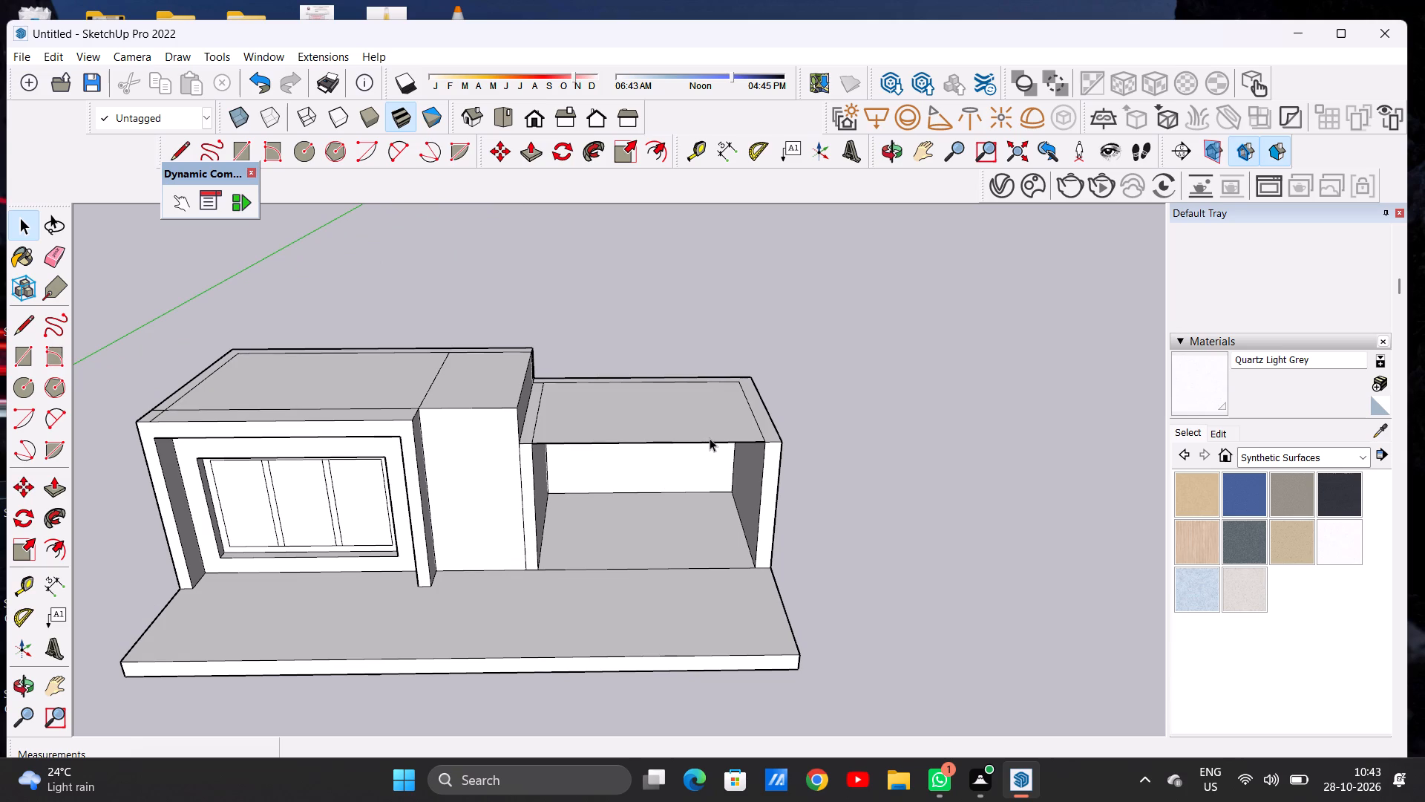
key("p")
key("space")
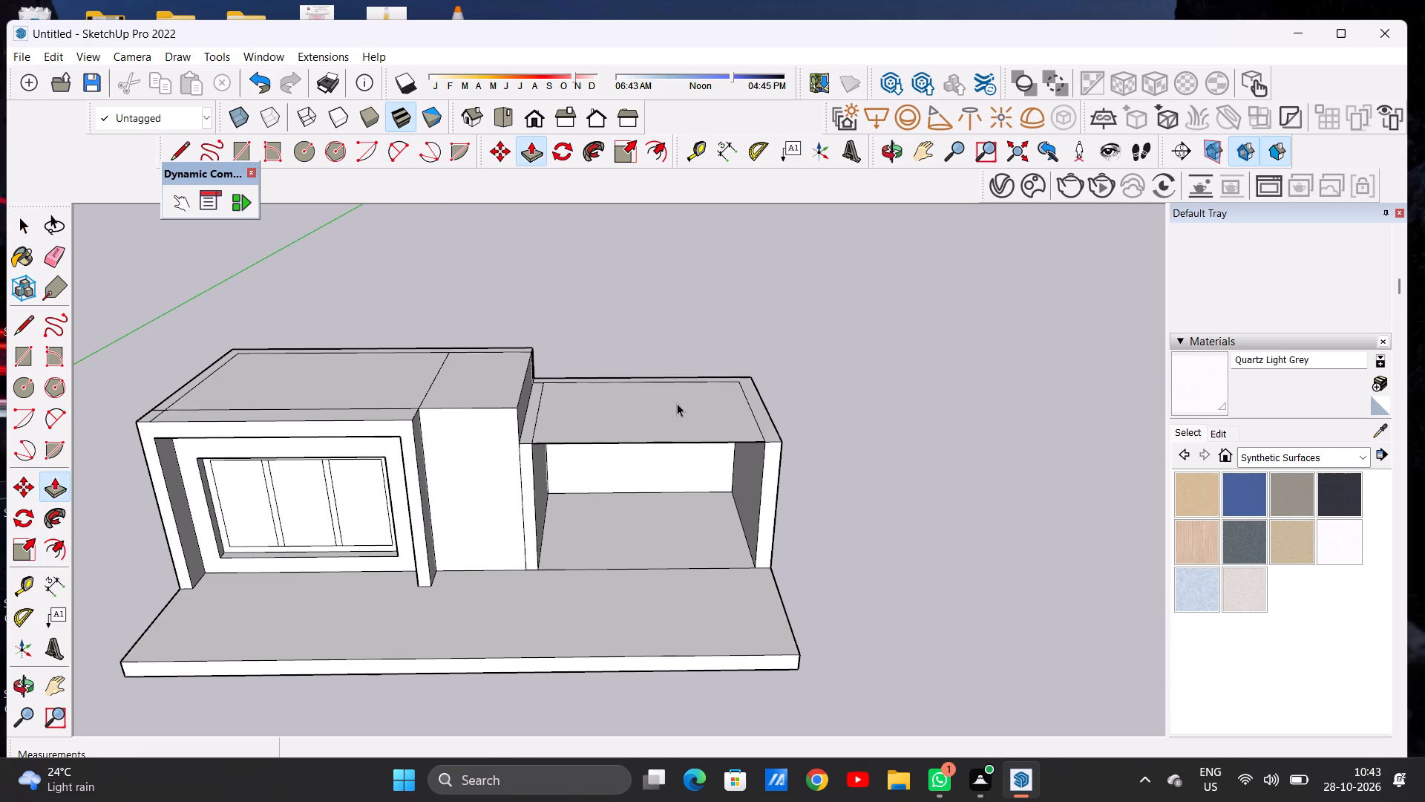
middle_click_drag(658, 406, 655, 565)
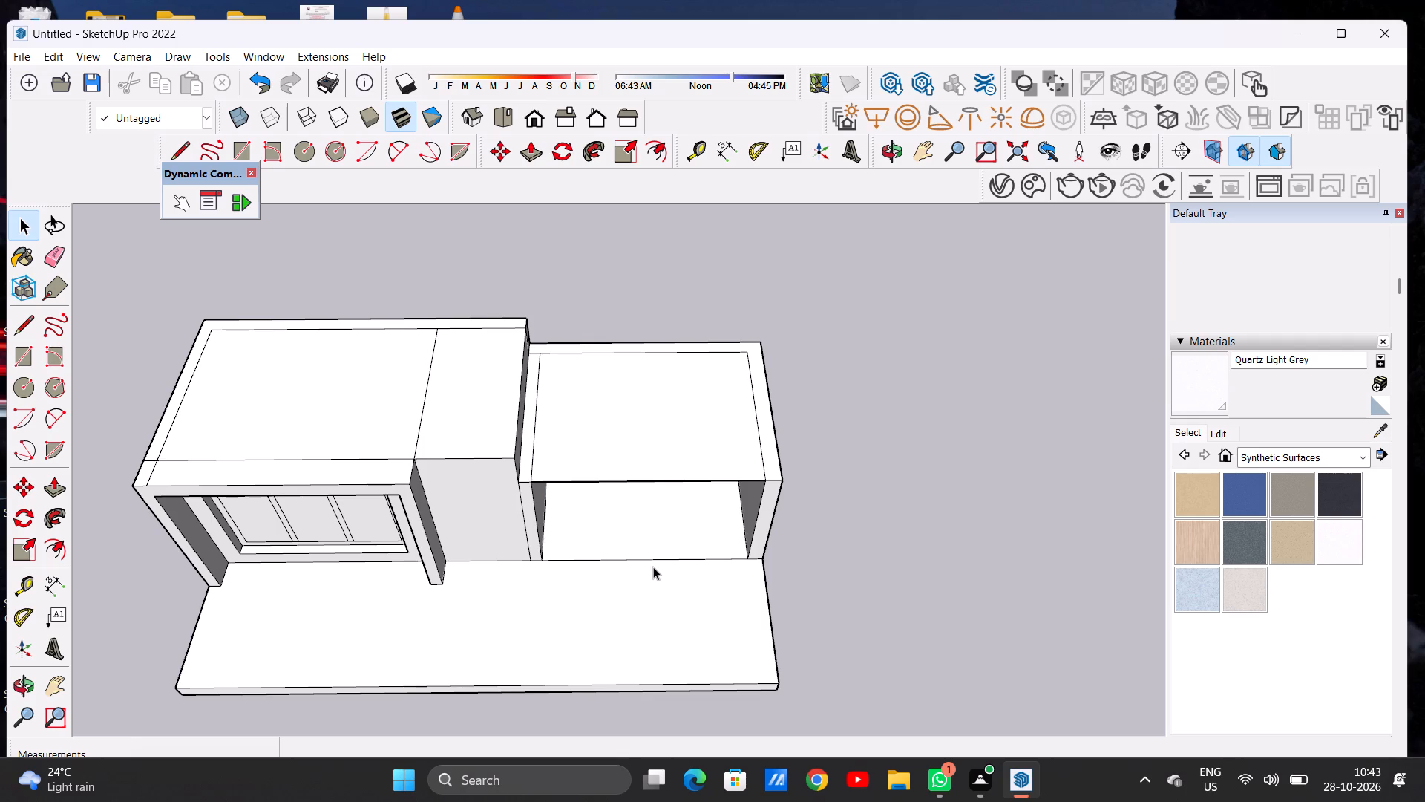
Examine the overall massing from the front and above, comparing the main block with the roofed bay.
scroll(711, 433, "down", 18)
scroll(636, 459, "down", 12)
scroll(623, 476, "up", 5)
scroll(623, 476, "down", 1)
scroll(622, 476, "up", 1)
middle_click_drag(591, 488, 597, 354)
scroll(589, 461, "down", 3)
scroll(590, 463, "up", 1)
scroll(590, 463, "down", 2)
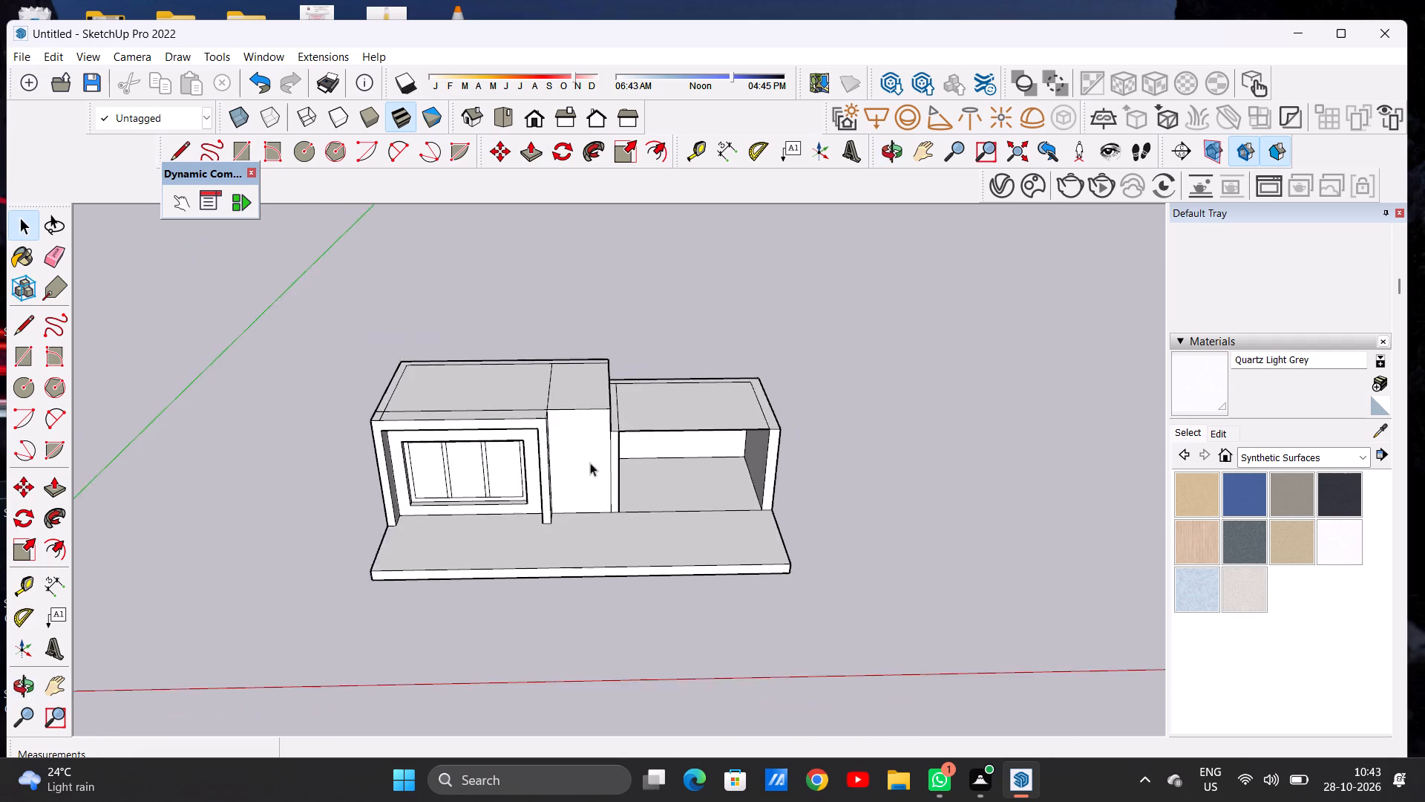
scroll(585, 445, "up", 6)
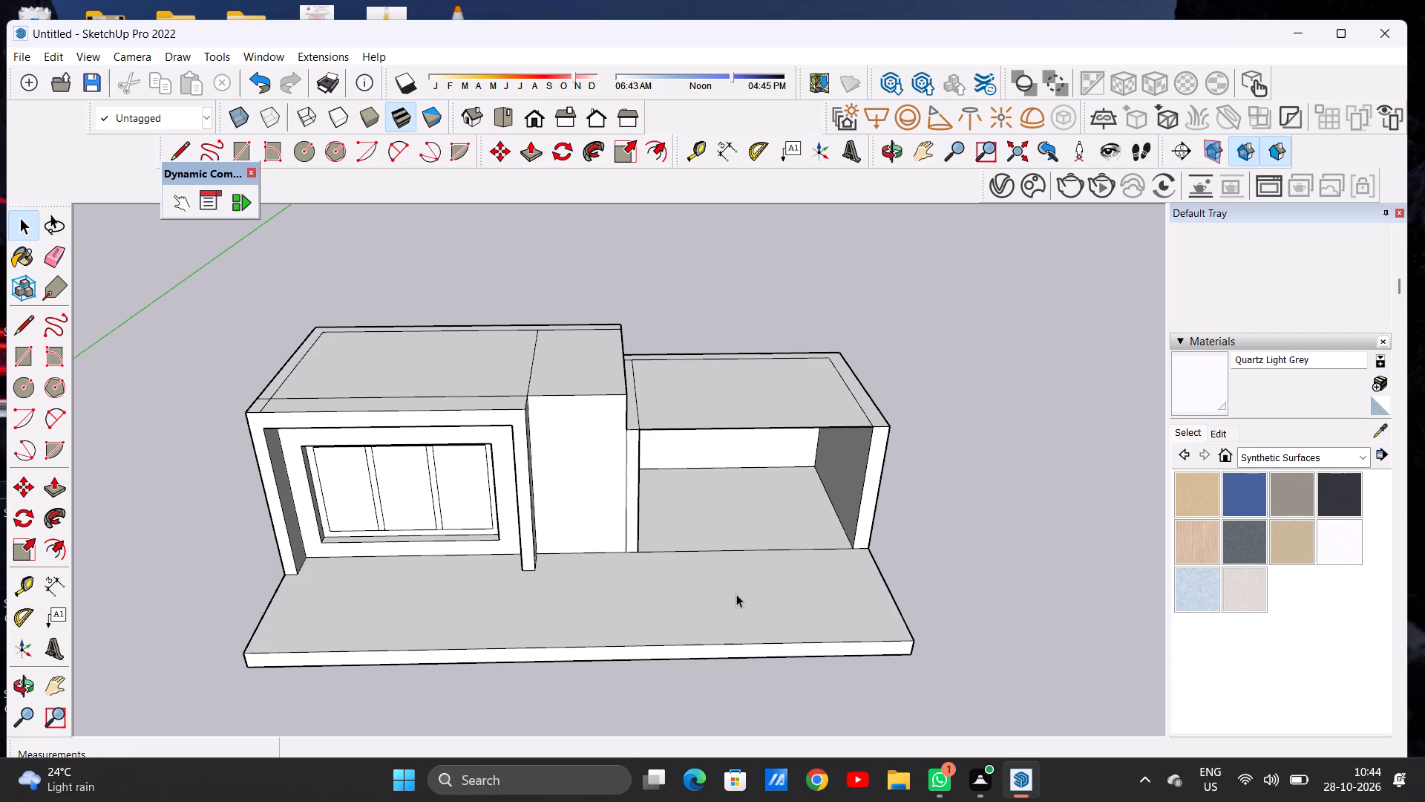
scroll(737, 576, "down", 3)
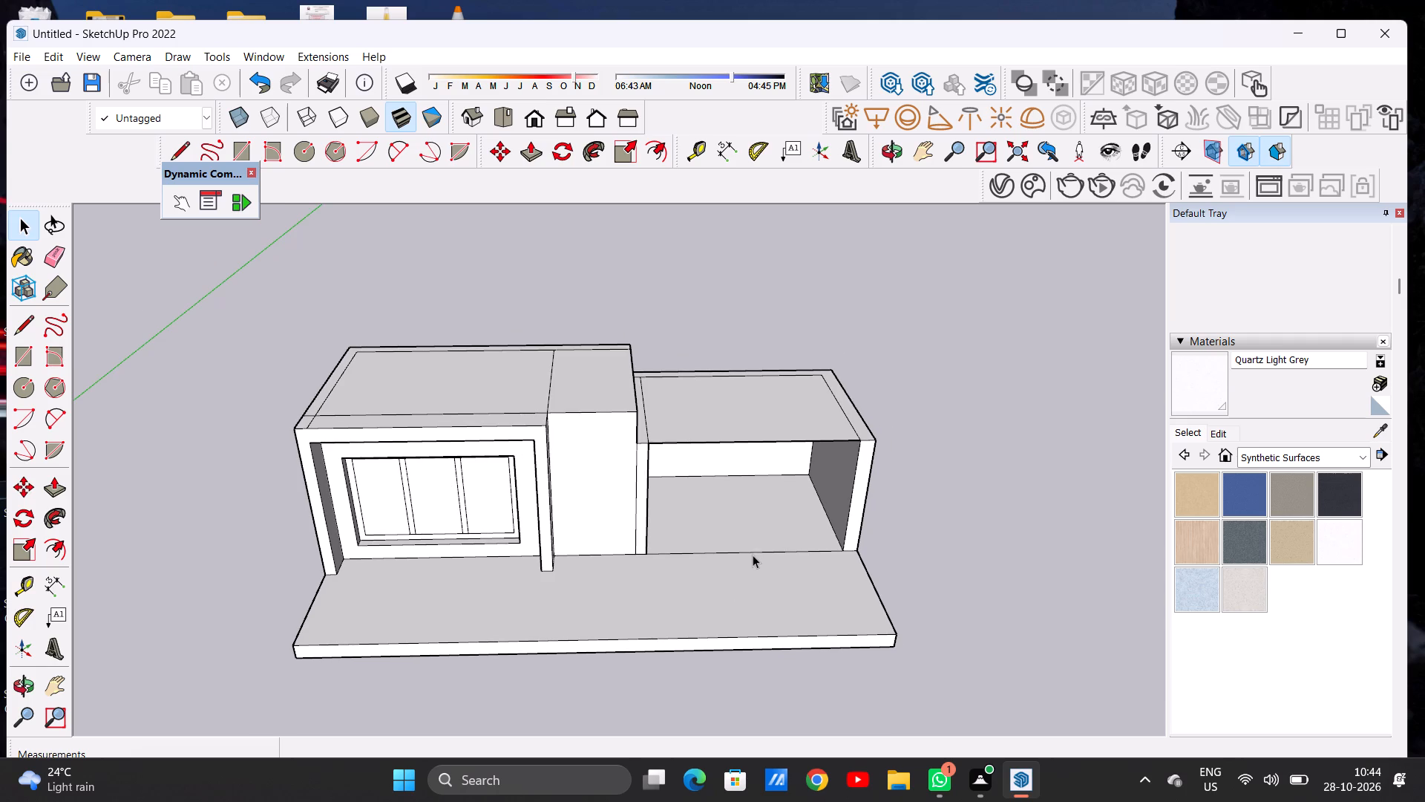
scroll(791, 534, "down", 3)
middle_click_drag(755, 559, 734, 460)
scroll(702, 483, "up", 9)
middle_click_drag(699, 492, 662, 440)
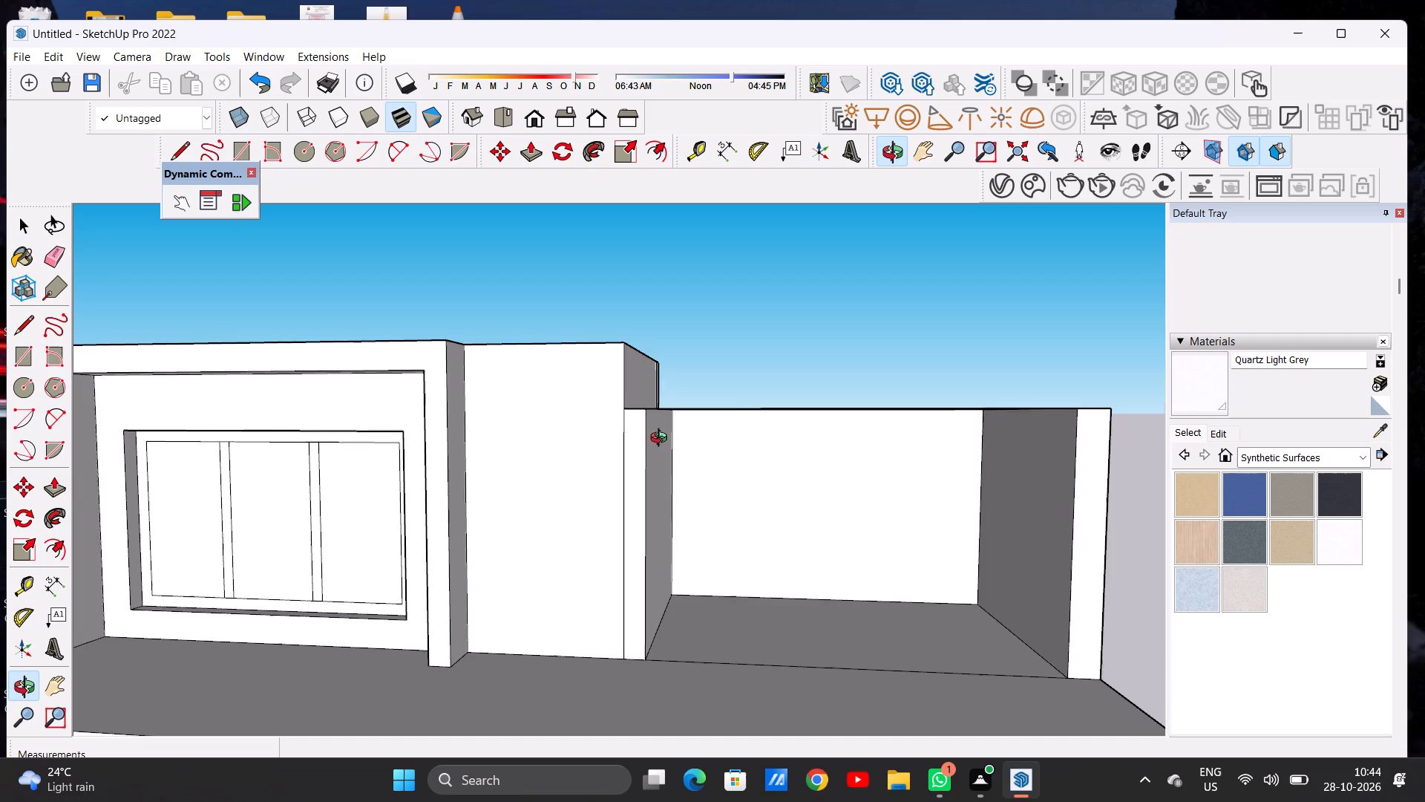
middle_click_drag(662, 440, 668, 454)
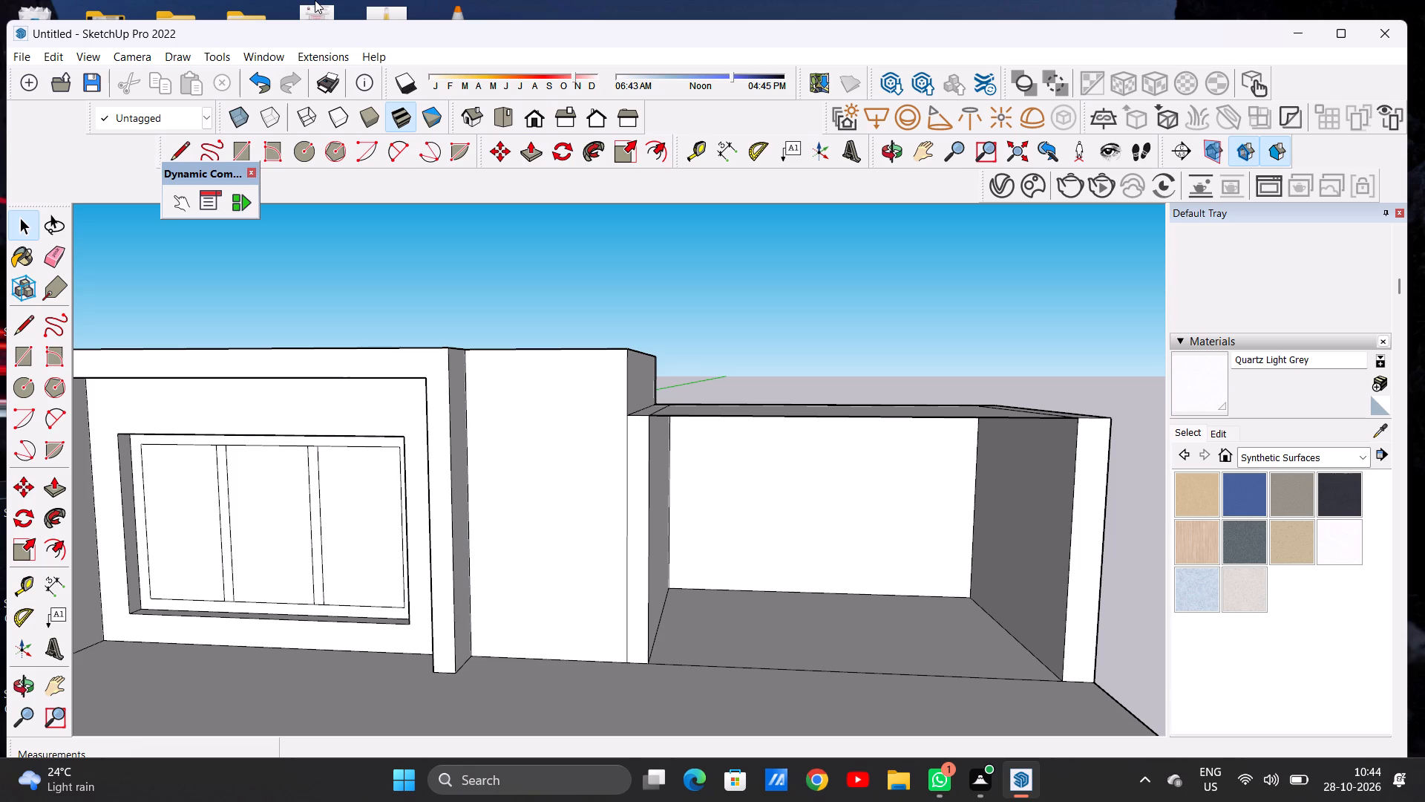
scroll(309, 14, "down", 4)
scroll(764, 384, "down", 1)
scroll(764, 394, "up", 1)
scroll(764, 394, "down", 19)
scroll(764, 415, "up", 1)
scroll(764, 415, "down", 2)
scroll(764, 415, "up", 1)
scroll(767, 415, "down", 1)
scroll(806, 393, "up", 1)
scroll(806, 393, "down", 14)
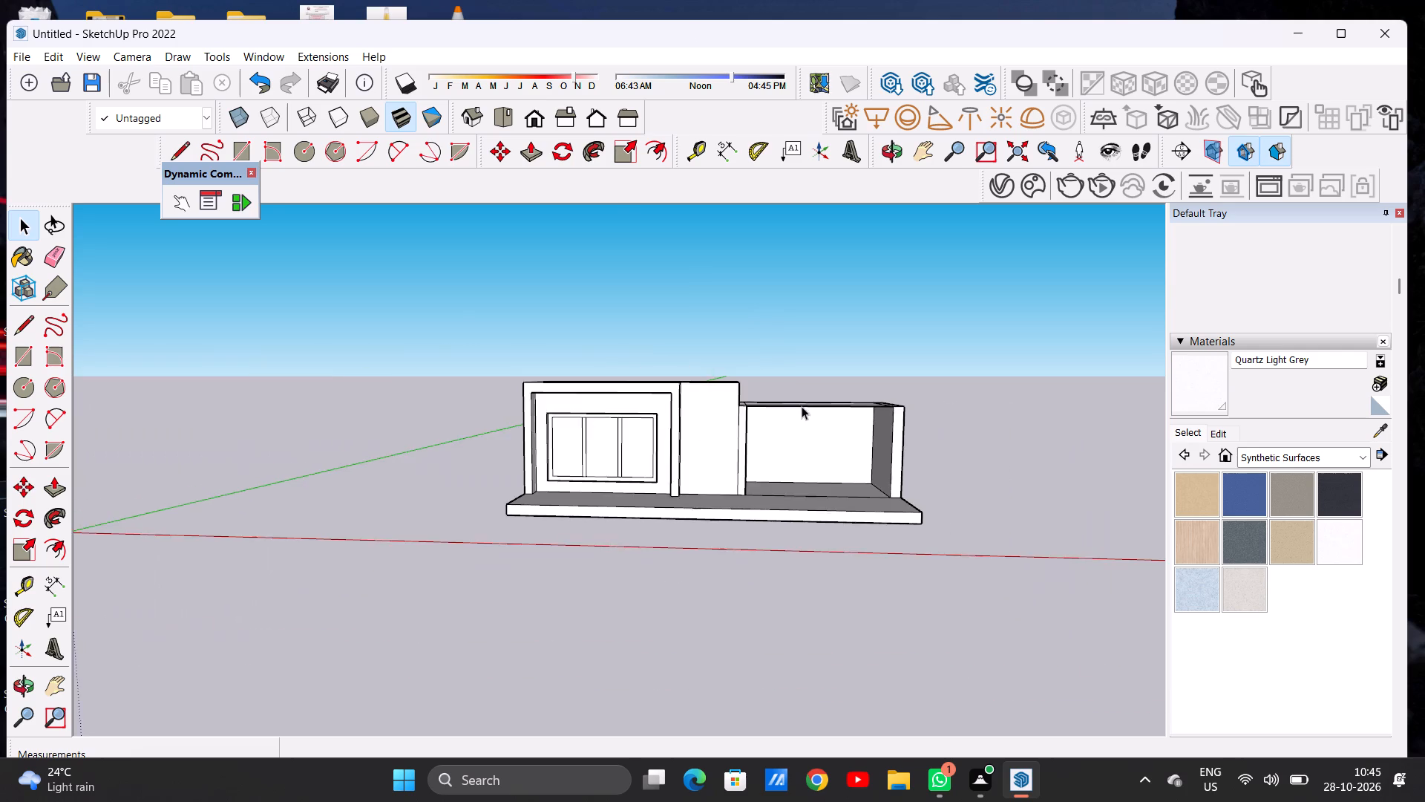
scroll(794, 403, "up", 7)
middle_click_drag(802, 391, 760, 442)
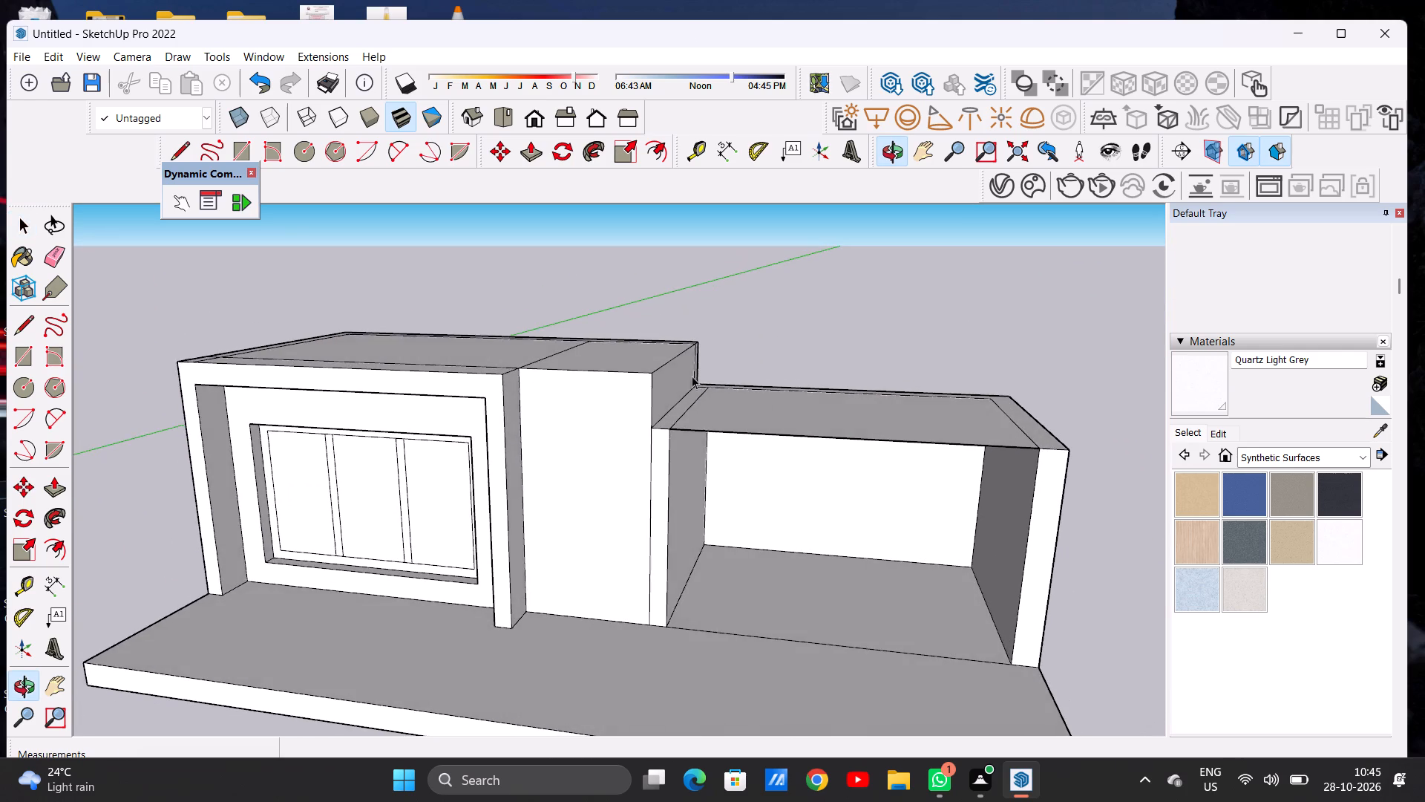
Examine the flat roof face over the open bay and the overall massing from the front and from above.
scroll(689, 379, "down", 6)
scroll(787, 384, "up", 7)
middle_click_drag(781, 447, 811, 471)
scroll(813, 463, "down", 6)
scroll(813, 457, "up", 1)
scroll(816, 442, "down", 7)
scroll(799, 436, "up", 1)
scroll(799, 436, "down", 1)
scroll(799, 436, "up", 7)
middle_click_drag(803, 443, 807, 468)
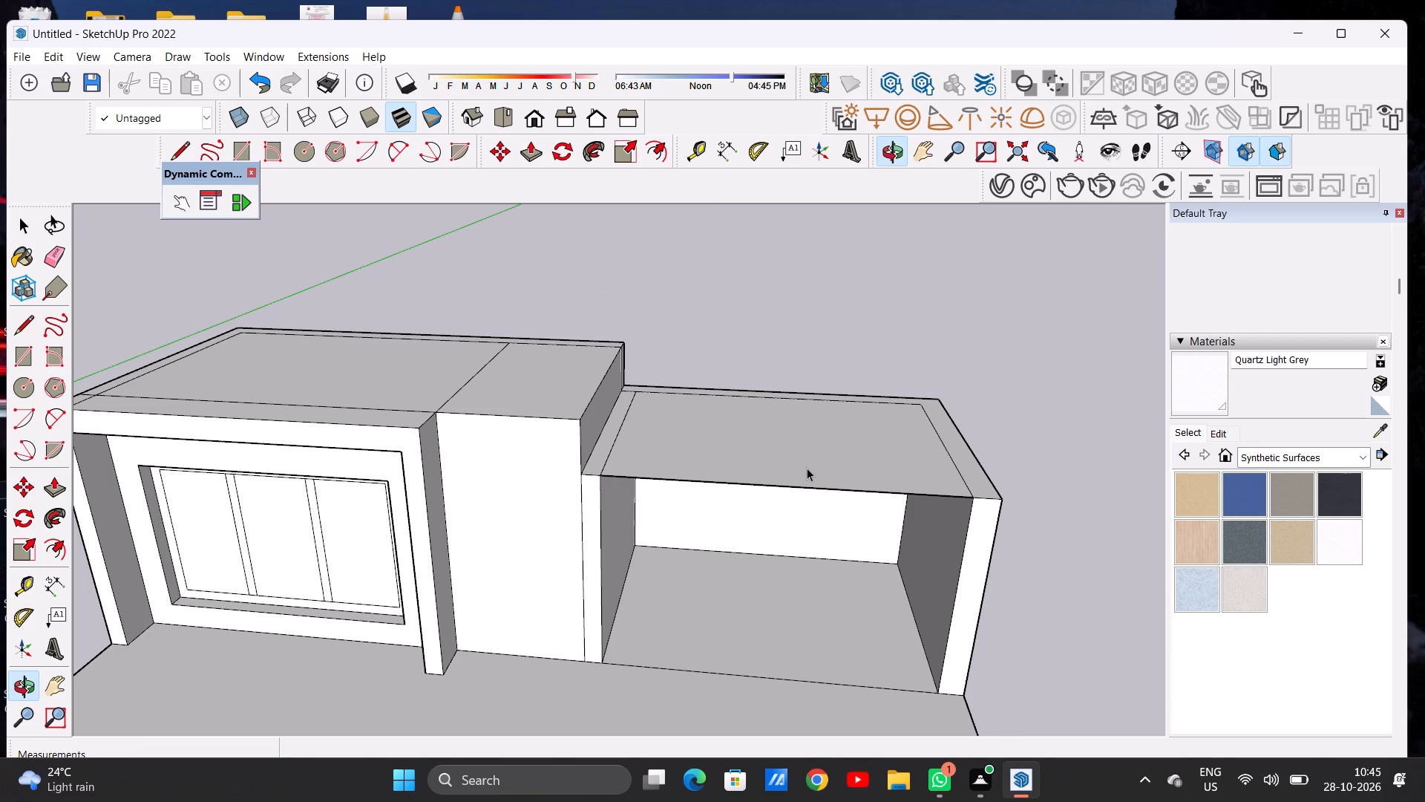
scroll(821, 469, "down", 5)
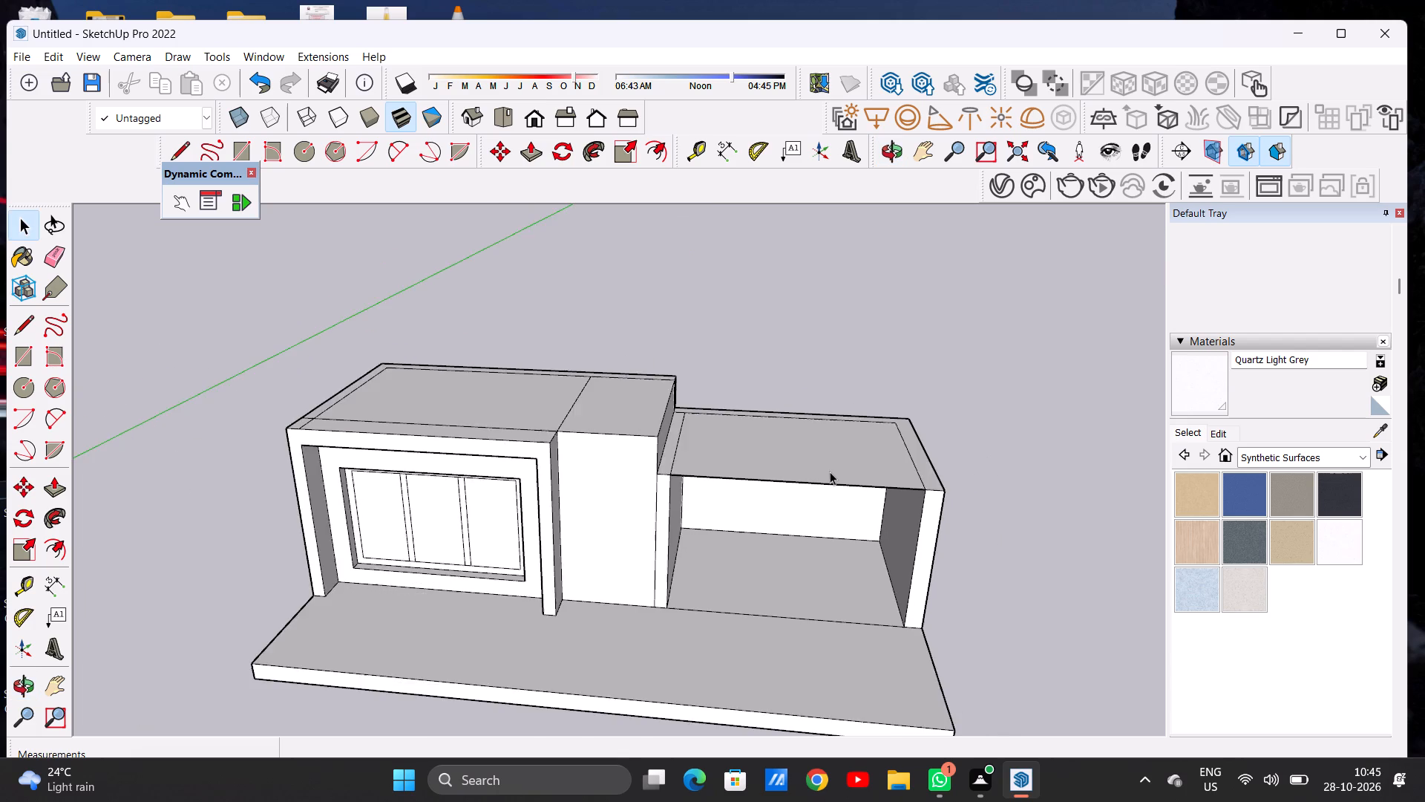
scroll(844, 463, "down", 5)
middle_click_drag(777, 505, 778, 436)
scroll(853, 440, "up", 1)
scroll(853, 440, "down", 1)
scroll(853, 440, "up", 2)
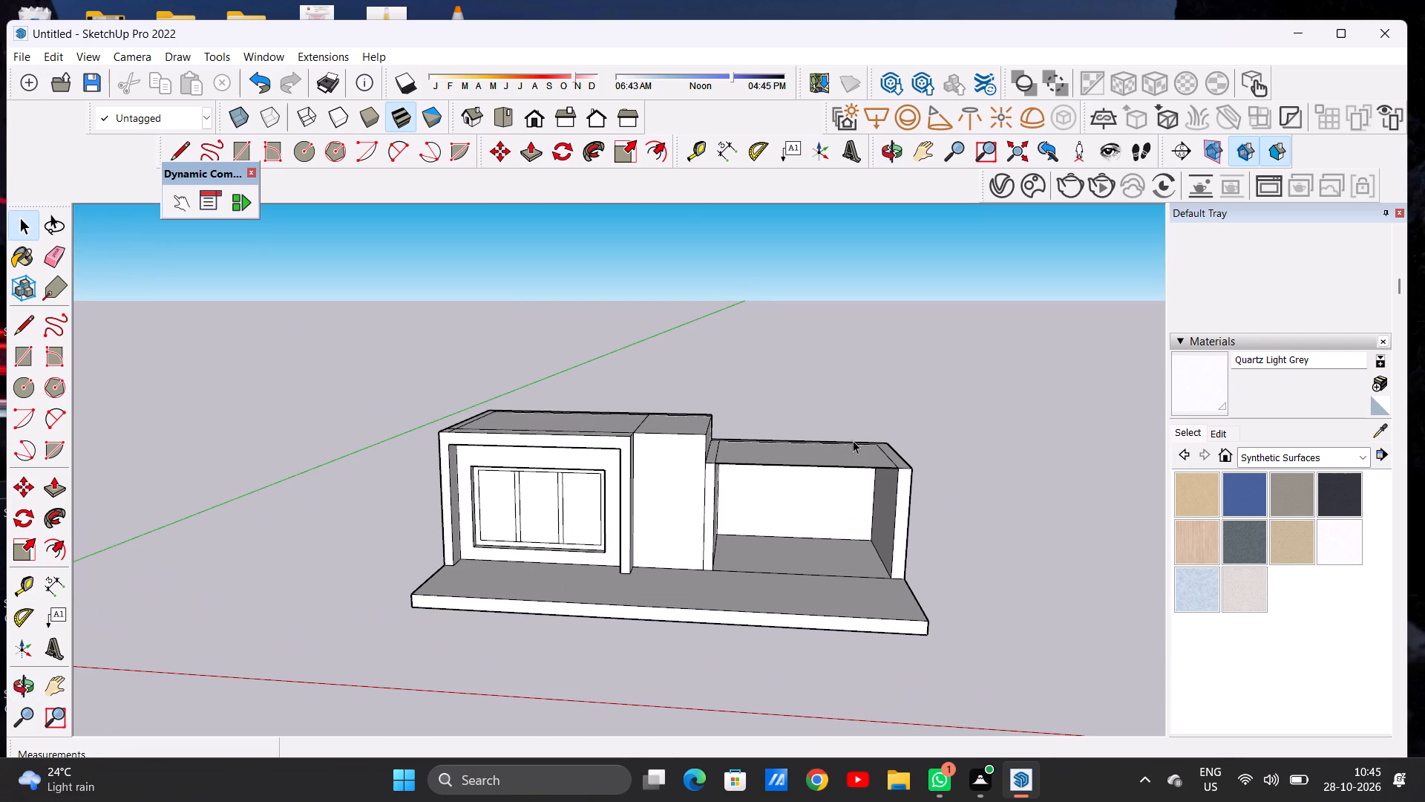
scroll(891, 442, "up", 1)
scroll(891, 443, "down", 1)
scroll(891, 443, "up", 1)
middle_click_drag(816, 446, 793, 557)
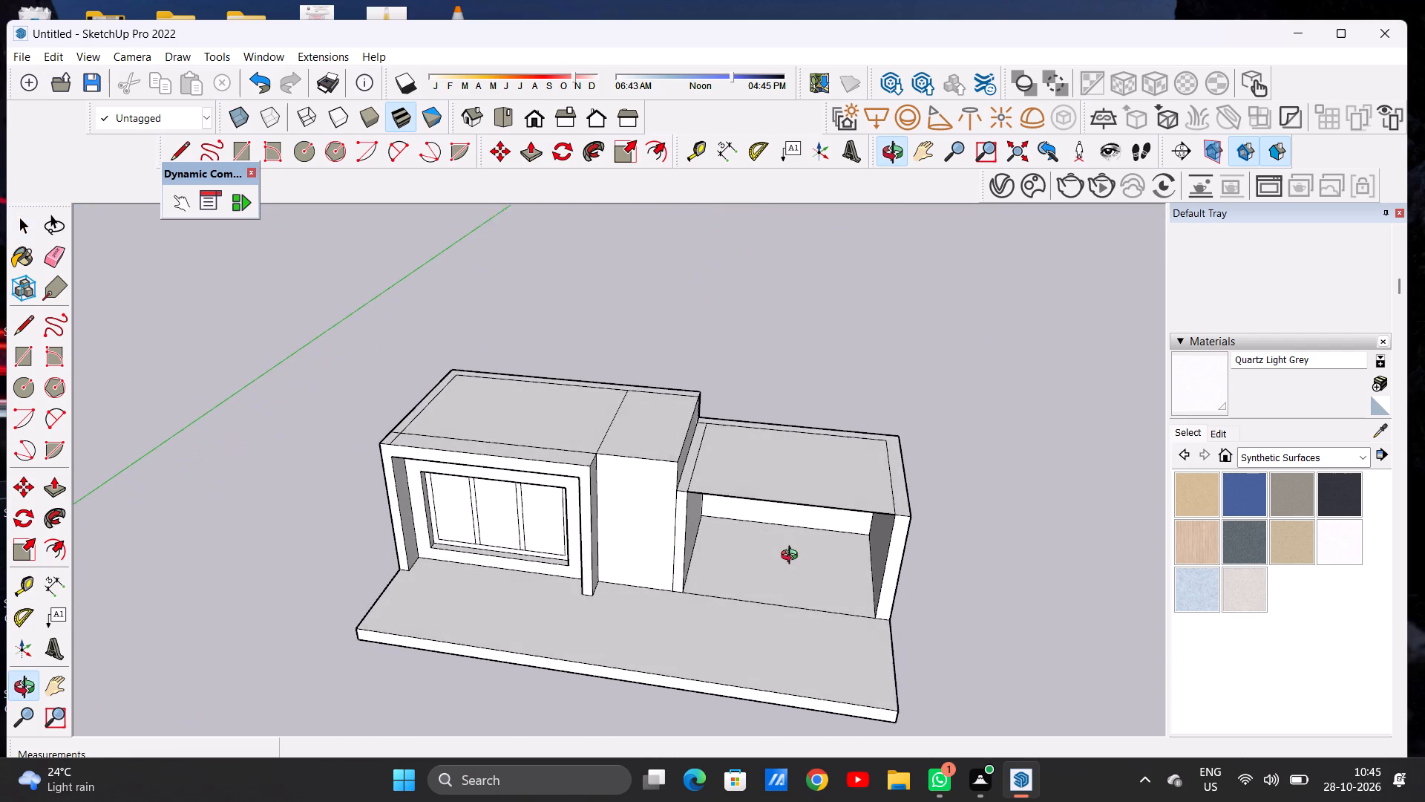
middle_click_drag(793, 557, 824, 532)
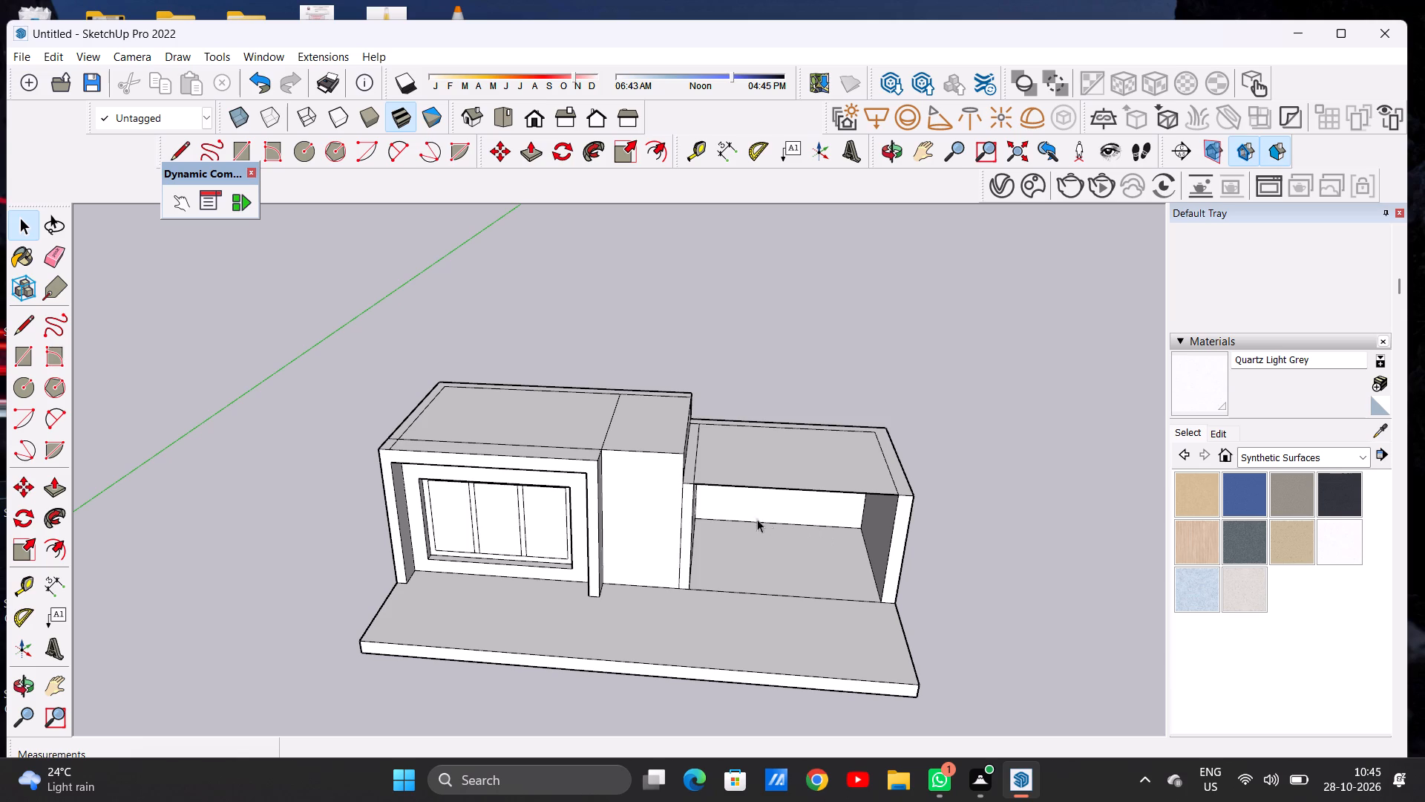
Push/Pull the open bay's roof face upward about 5 3/16" to give it slab thickness.
key("p")
key("space")
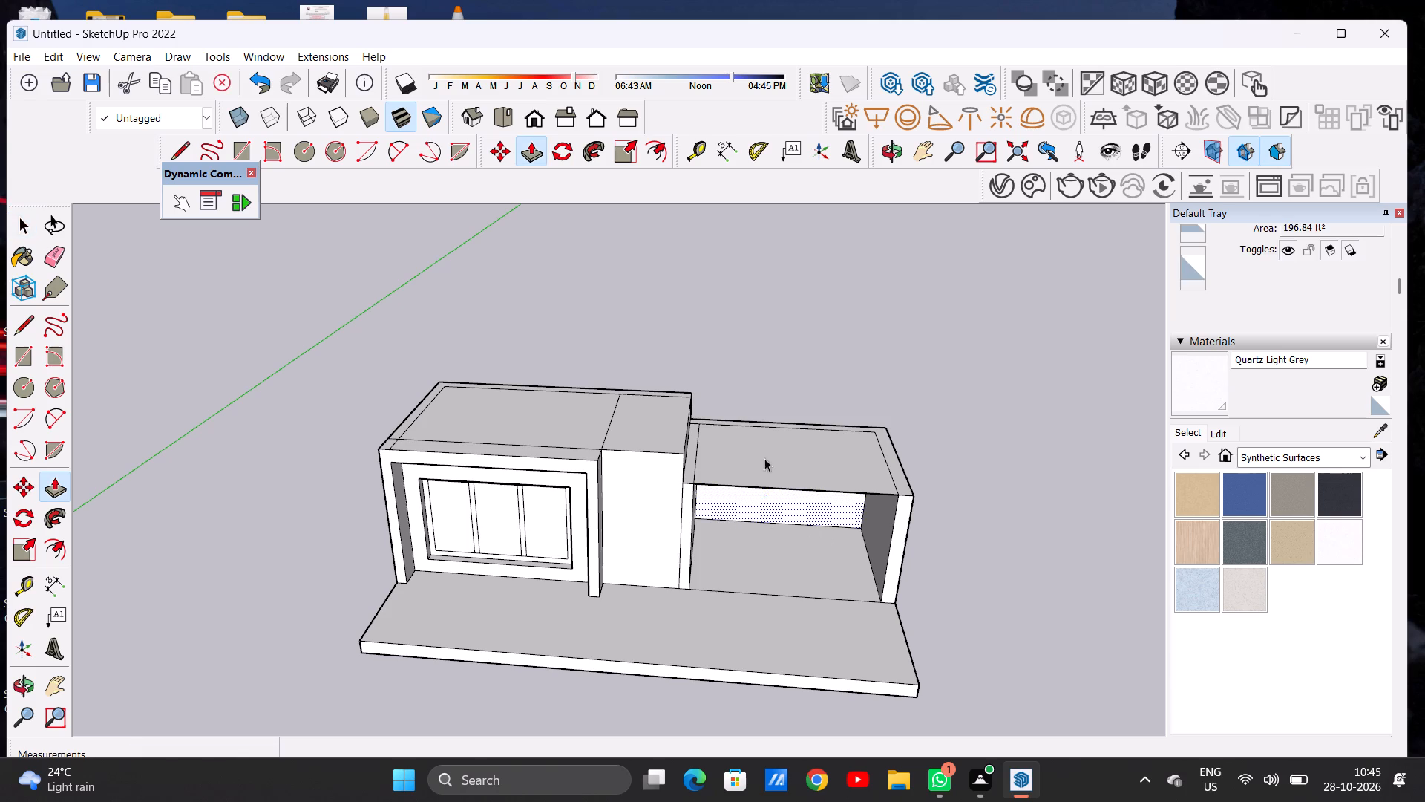
middle_click_drag(718, 399, 717, 508)
scroll(520, 482, "down", 6)
middle_click_drag(644, 521, 664, 407)
scroll(675, 442, "up", 3)
scroll(676, 446, "down", 1)
scroll(676, 446, "up", 1)
middle_click_drag(682, 486, 676, 447)
scroll(676, 447, "up", 9)
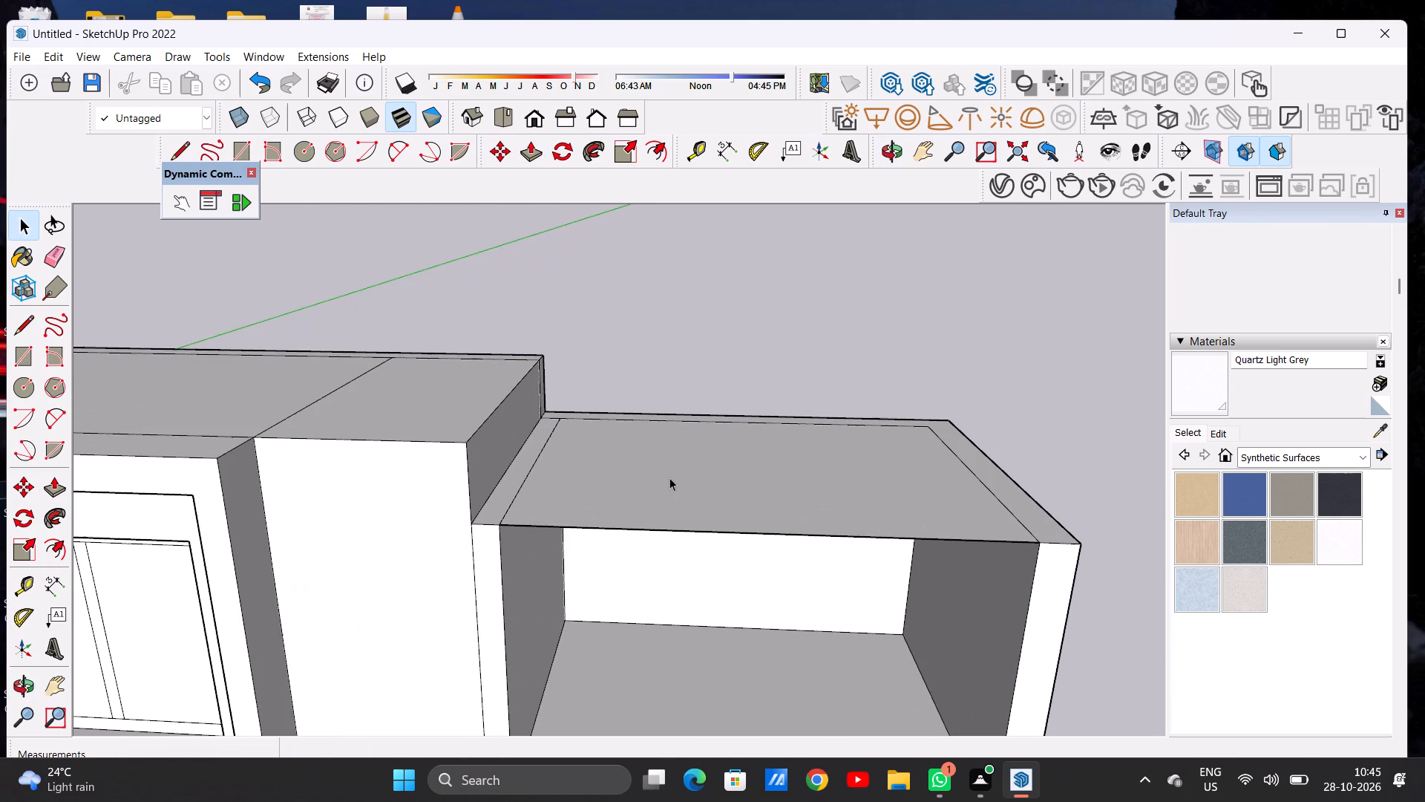
key("p")
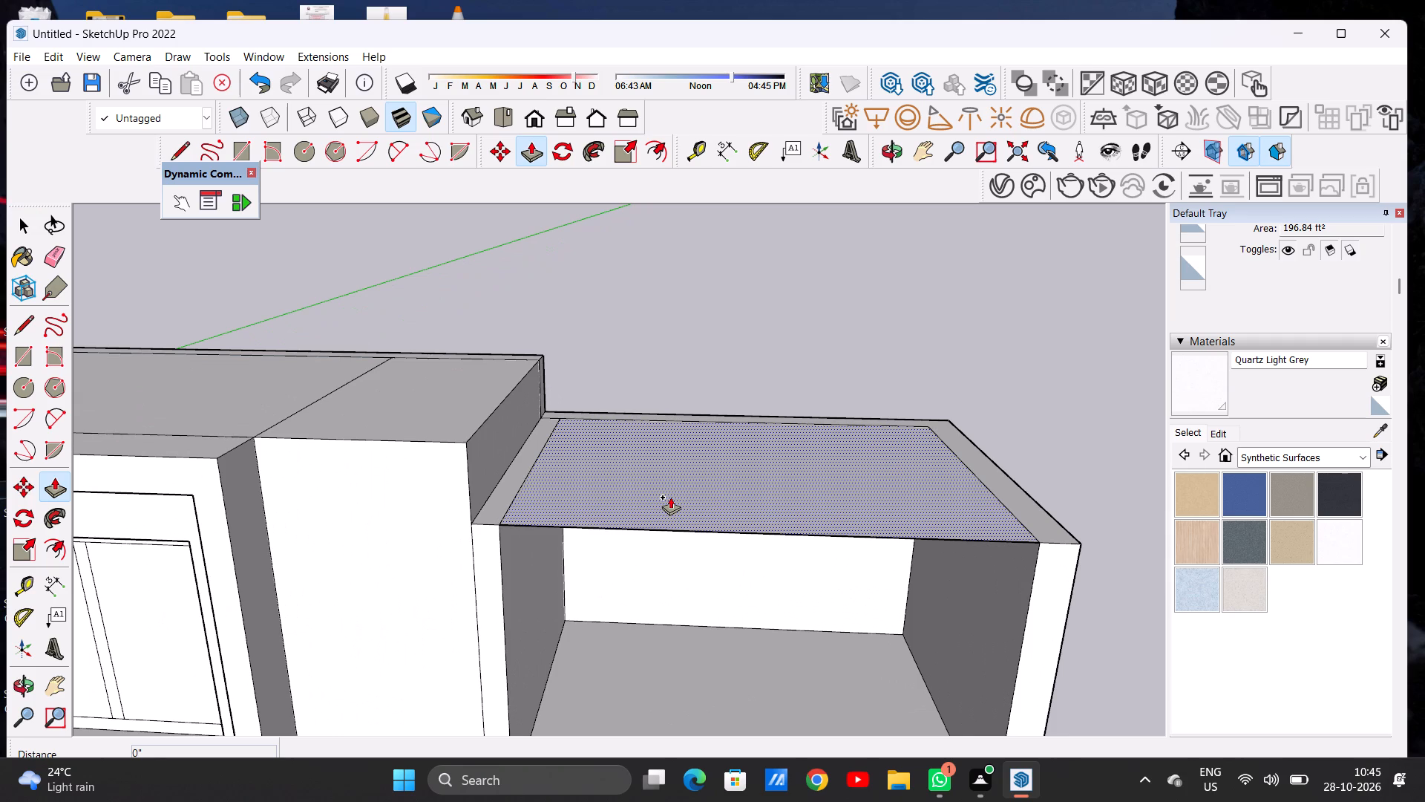
left_click(670, 497)
left_click(667, 486)
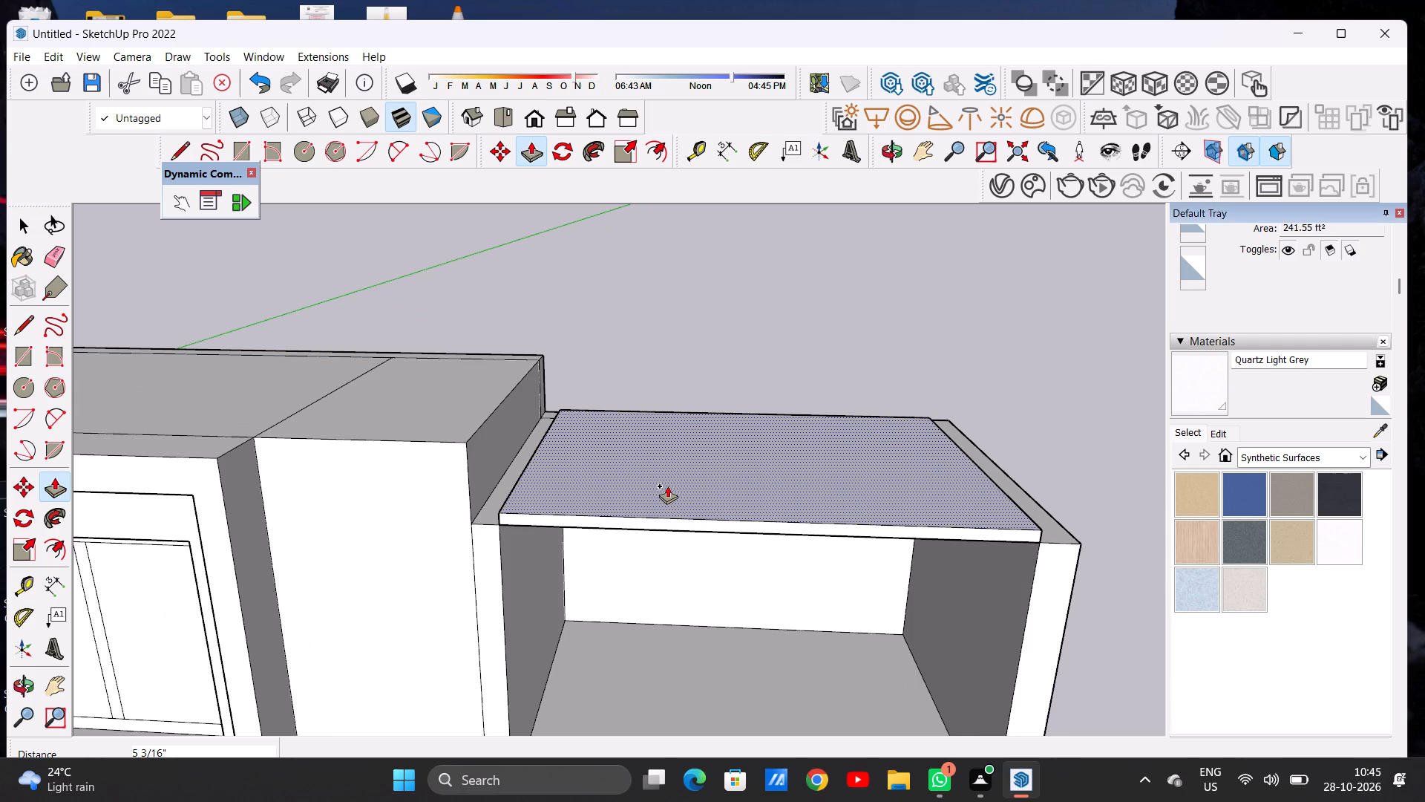
key("space")
Extend the roof slab's inner side edge about 11 9/16" over the bay's side wall to meet the main block.
key("p")
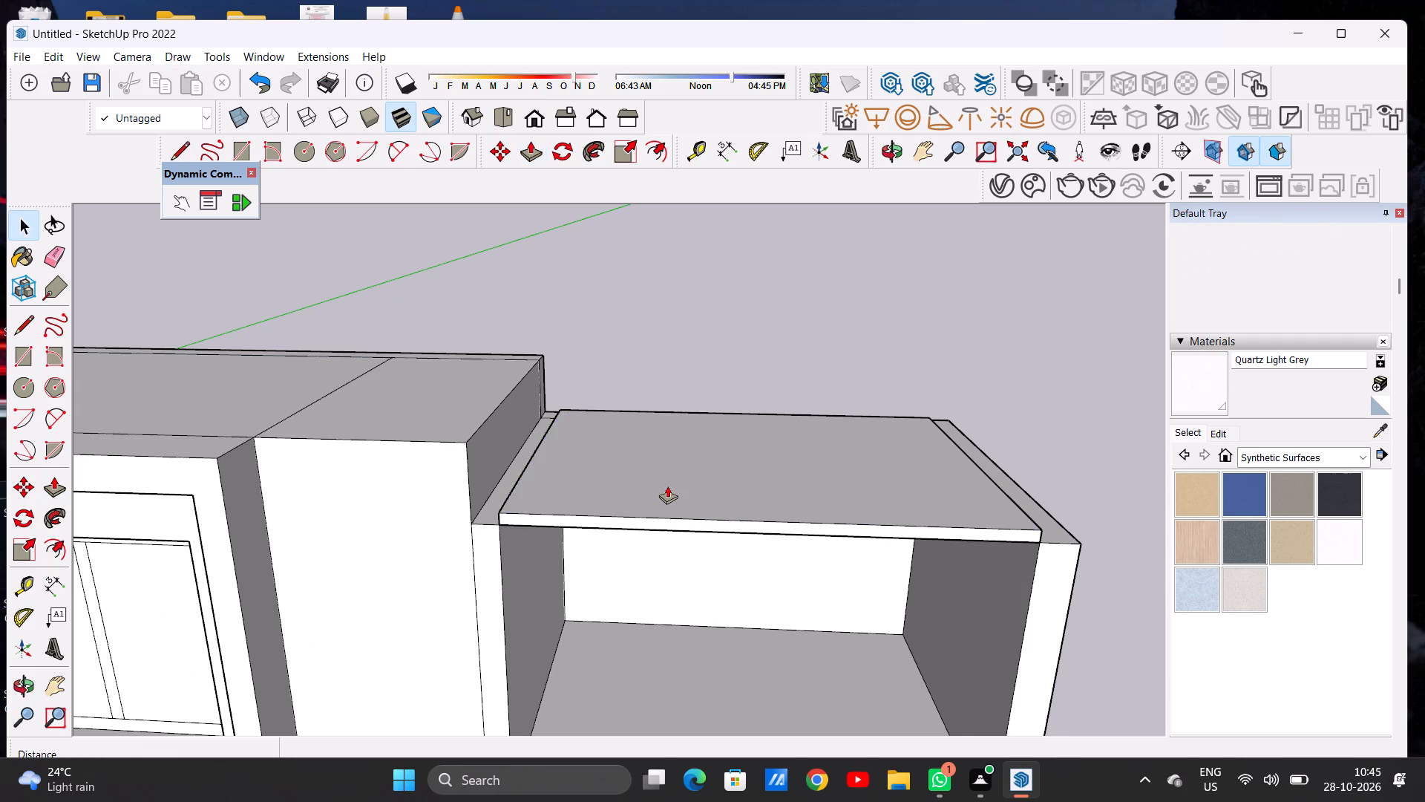
scroll(655, 492, "down", 3)
middle_click_drag(555, 521, 696, 489)
scroll(604, 506, "up", 13)
scroll(612, 499, "down", 1)
scroll(612, 499, "up", 2)
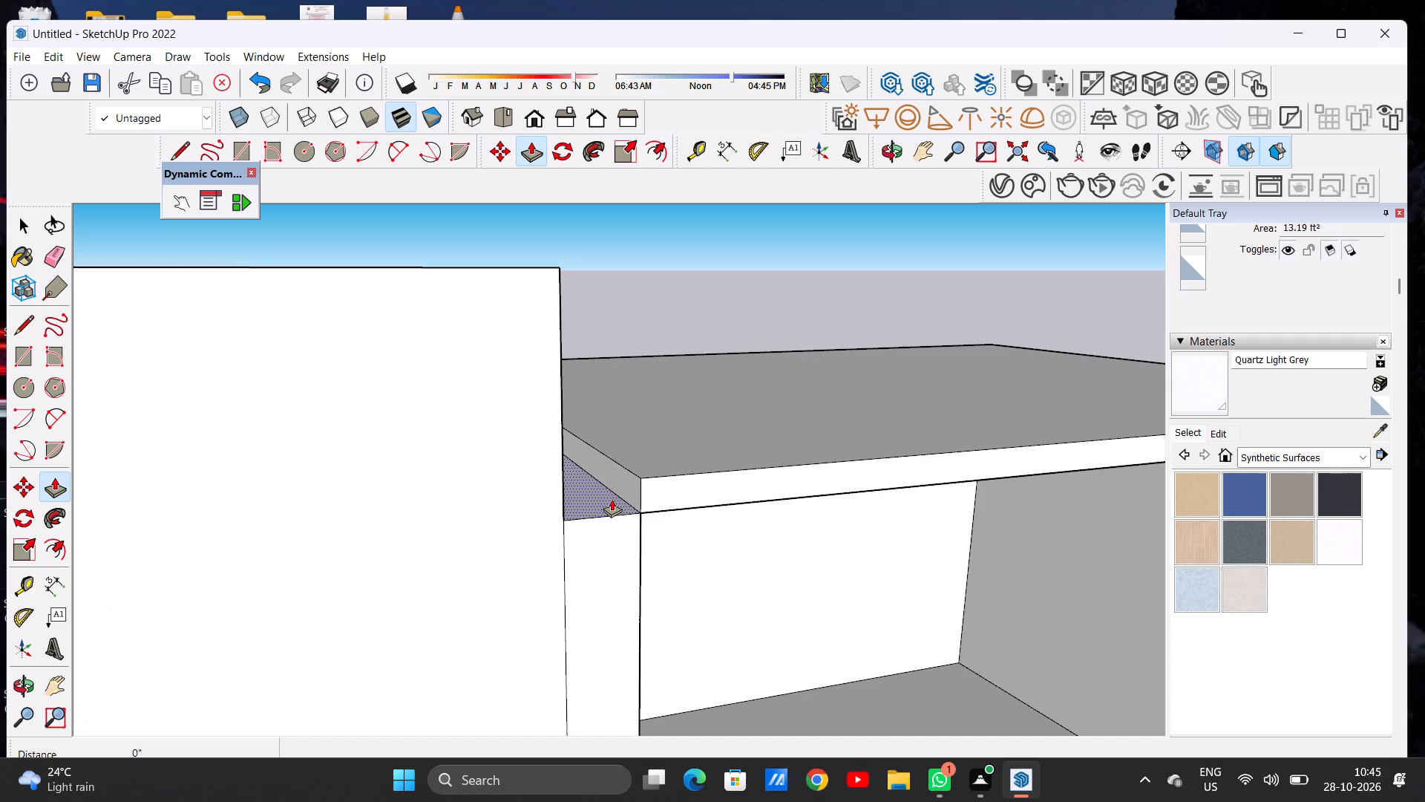
scroll(614, 494, "up", 7)
left_click(653, 486)
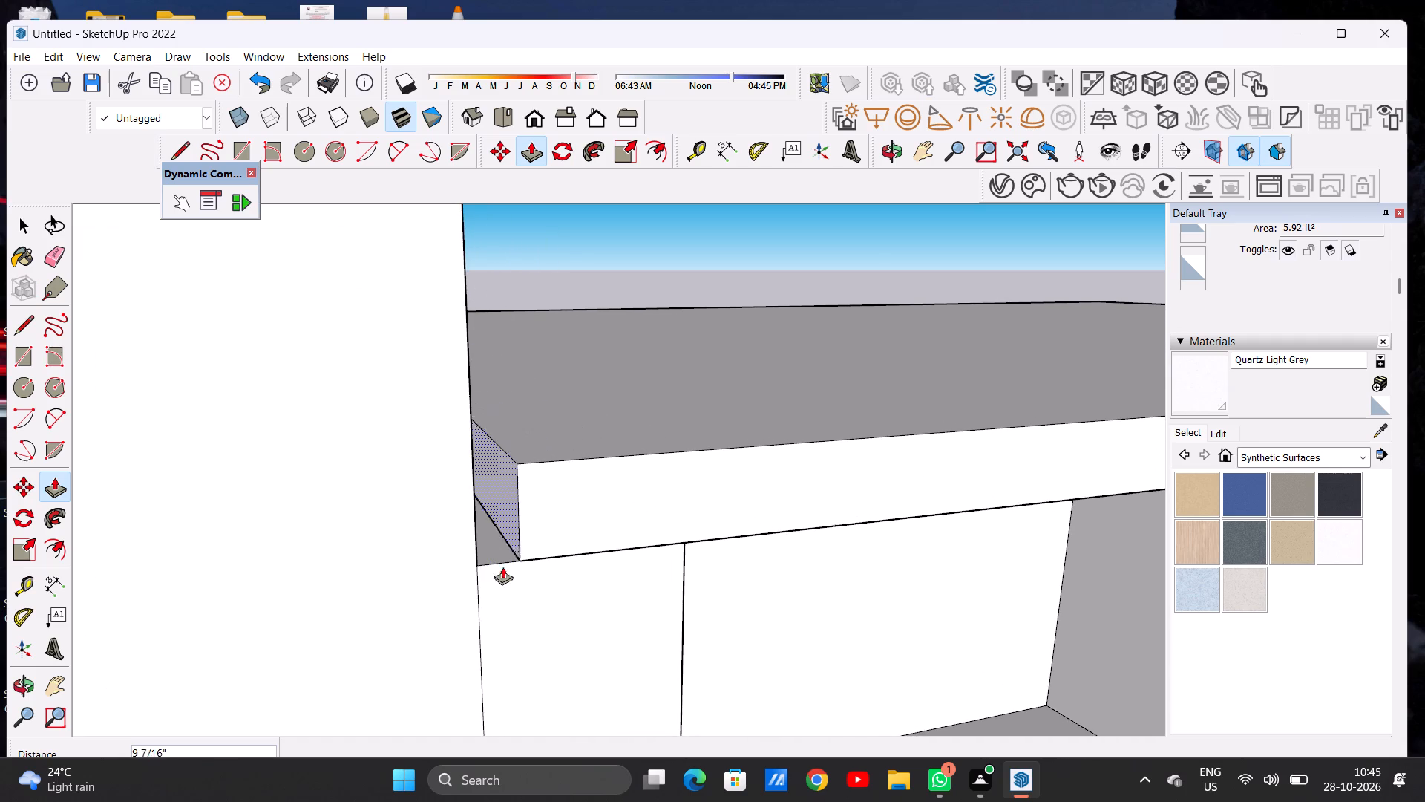
left_click(479, 570)
scroll(577, 516, "down", 11)
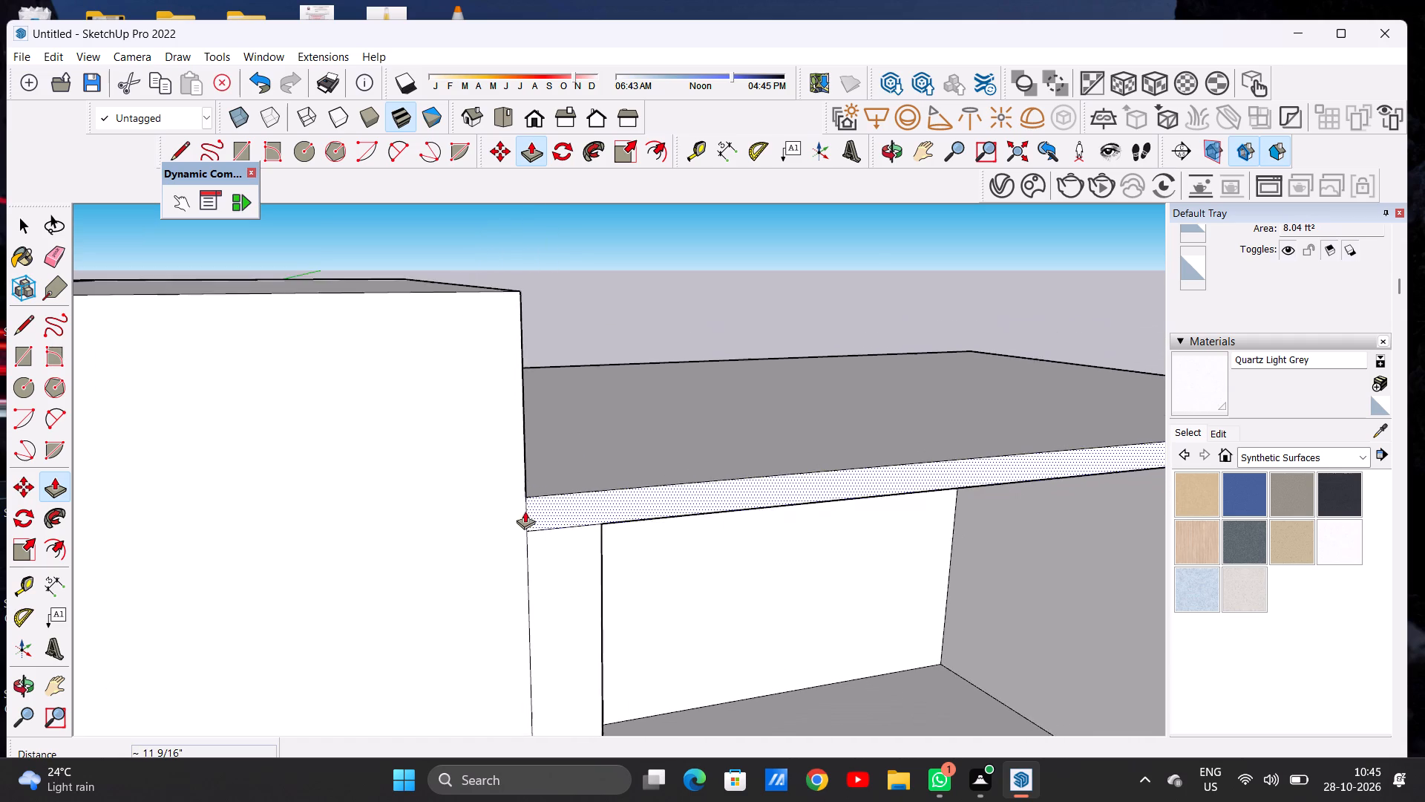
Extend the roof slab's outer side edge over the bay's end wall, flush with the wall's outside face.
scroll(525, 511, "down", 16)
middle_click_drag(793, 463, 527, 480)
scroll(538, 470, "down", 3)
scroll(552, 469, "up", 1)
scroll(560, 469, "down", 1)
scroll(764, 500, "up", 4)
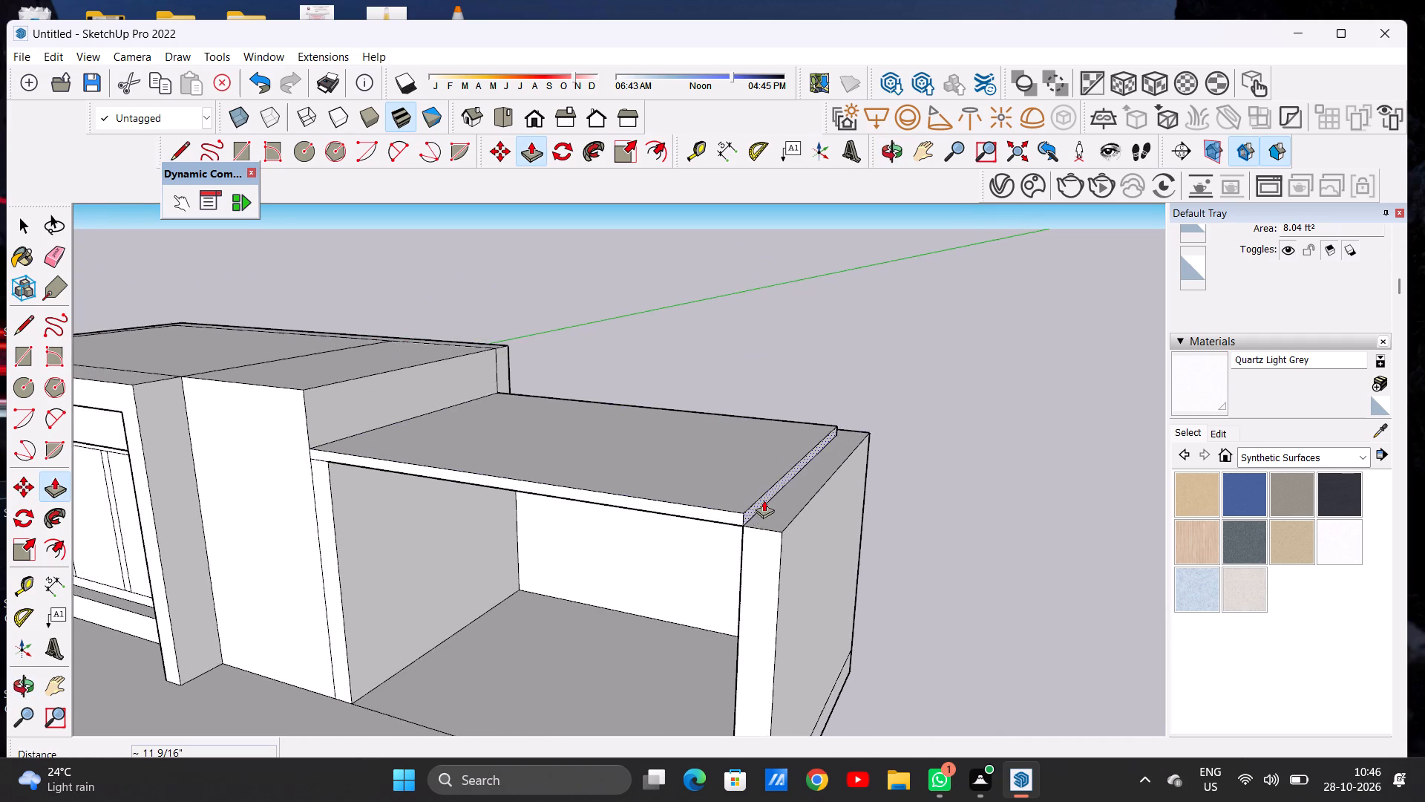
scroll(764, 500, "up", 9)
scroll(750, 512, "down", 1)
scroll(750, 512, "up", 6)
left_click(733, 516)
scroll(855, 516, "down", 6)
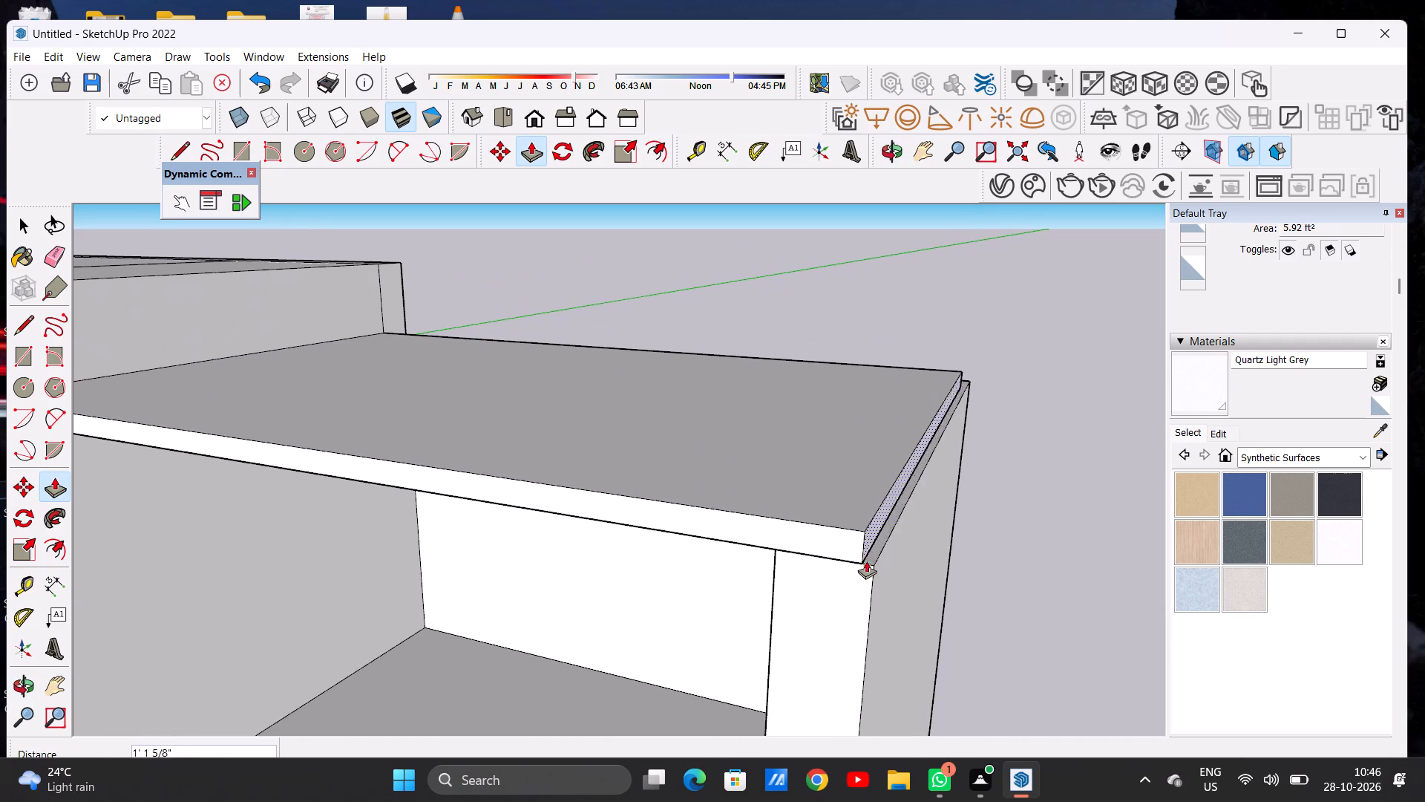
left_click(867, 570)
key("space")
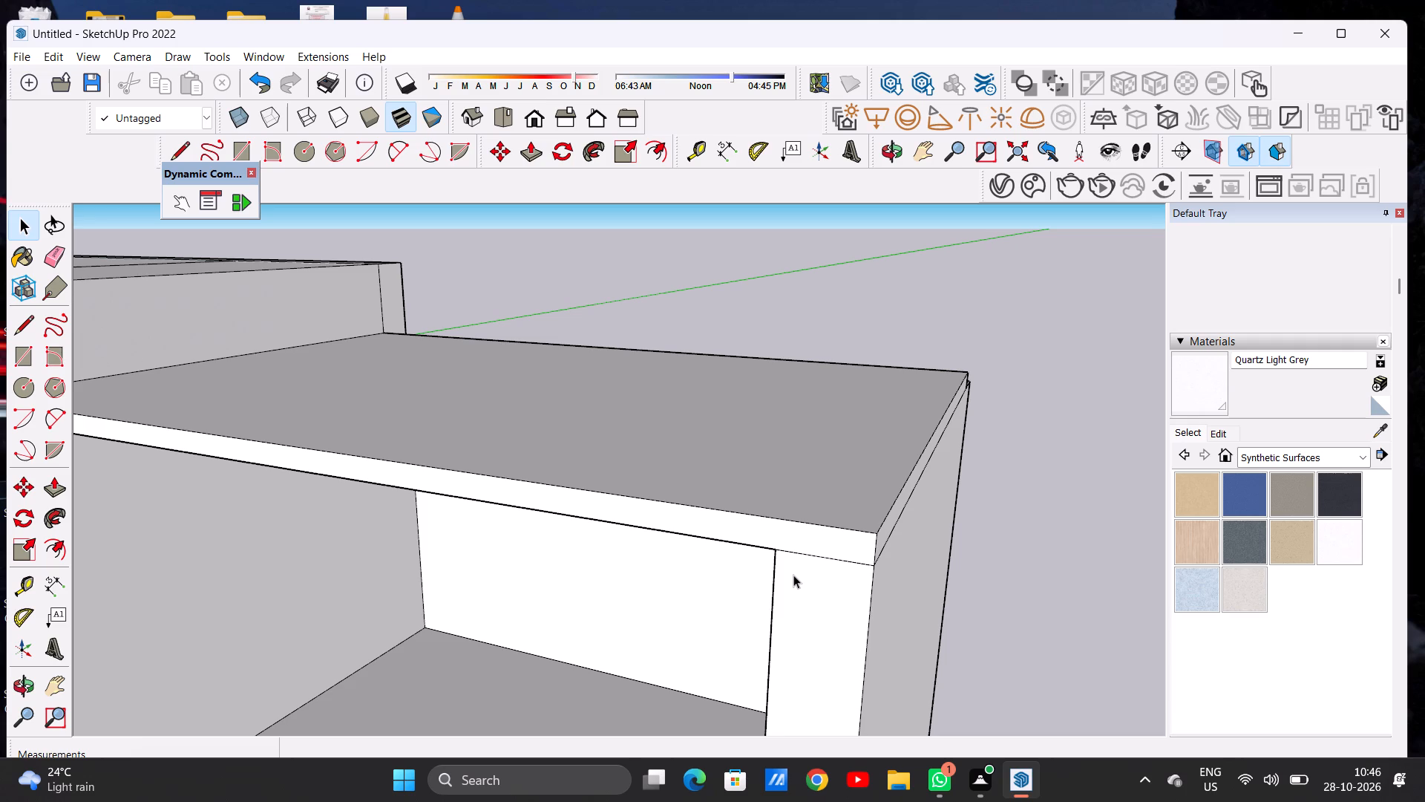
Examine the widened roof slab and the building's overall proportions from the front, near and far.
scroll(801, 559, "down", 9)
scroll(809, 535, "down", 14)
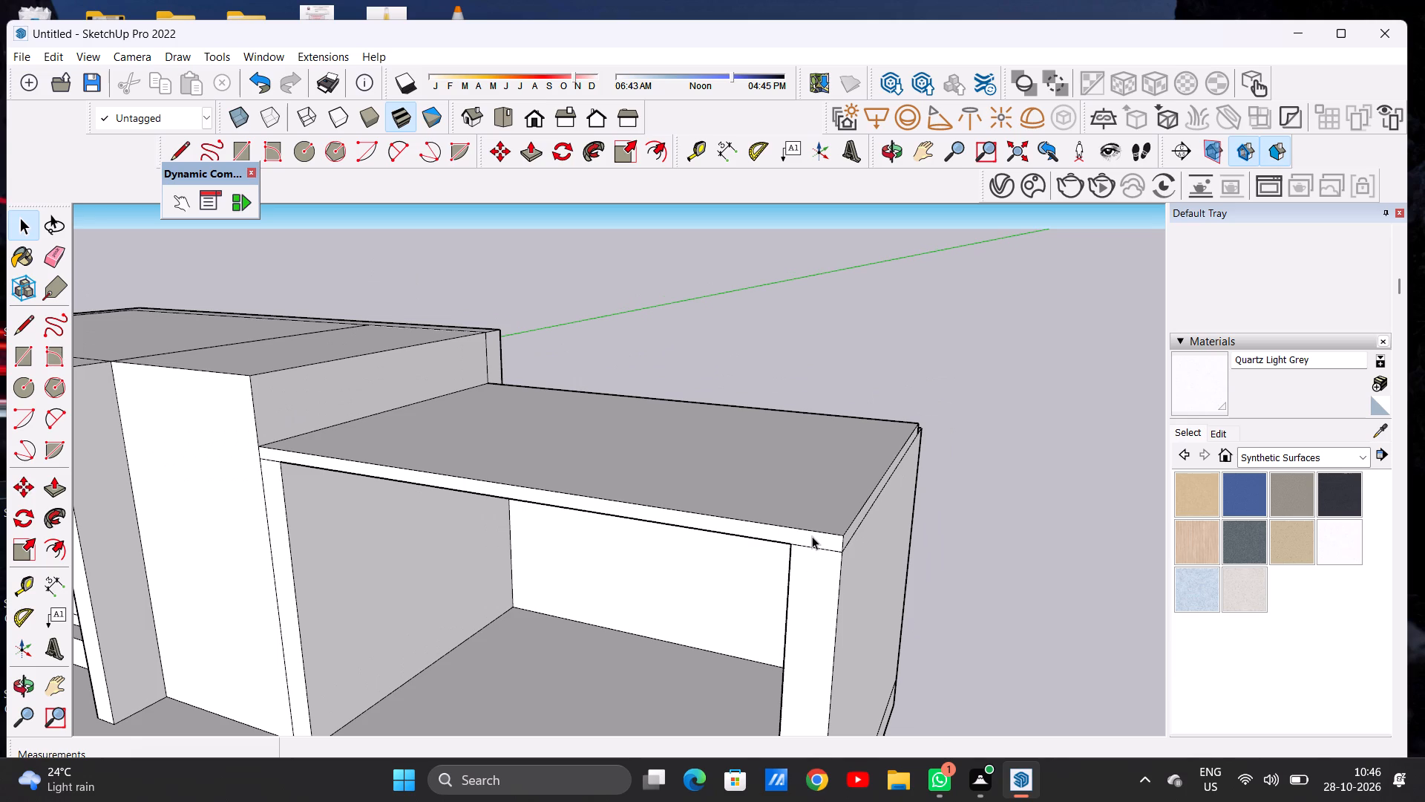
scroll(821, 538, "down", 14)
middle_click_drag(695, 534, 815, 515)
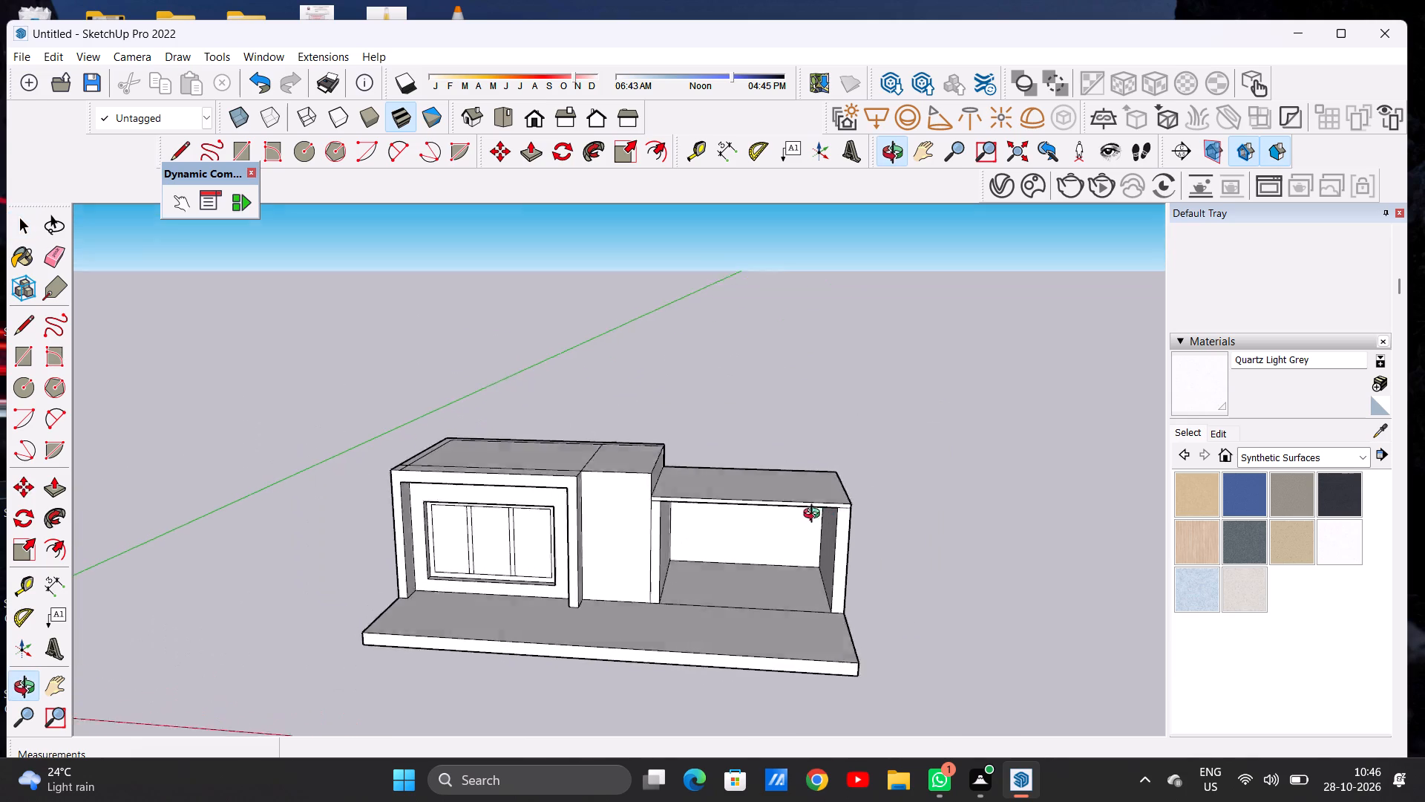
middle_click_drag(815, 515, 847, 506)
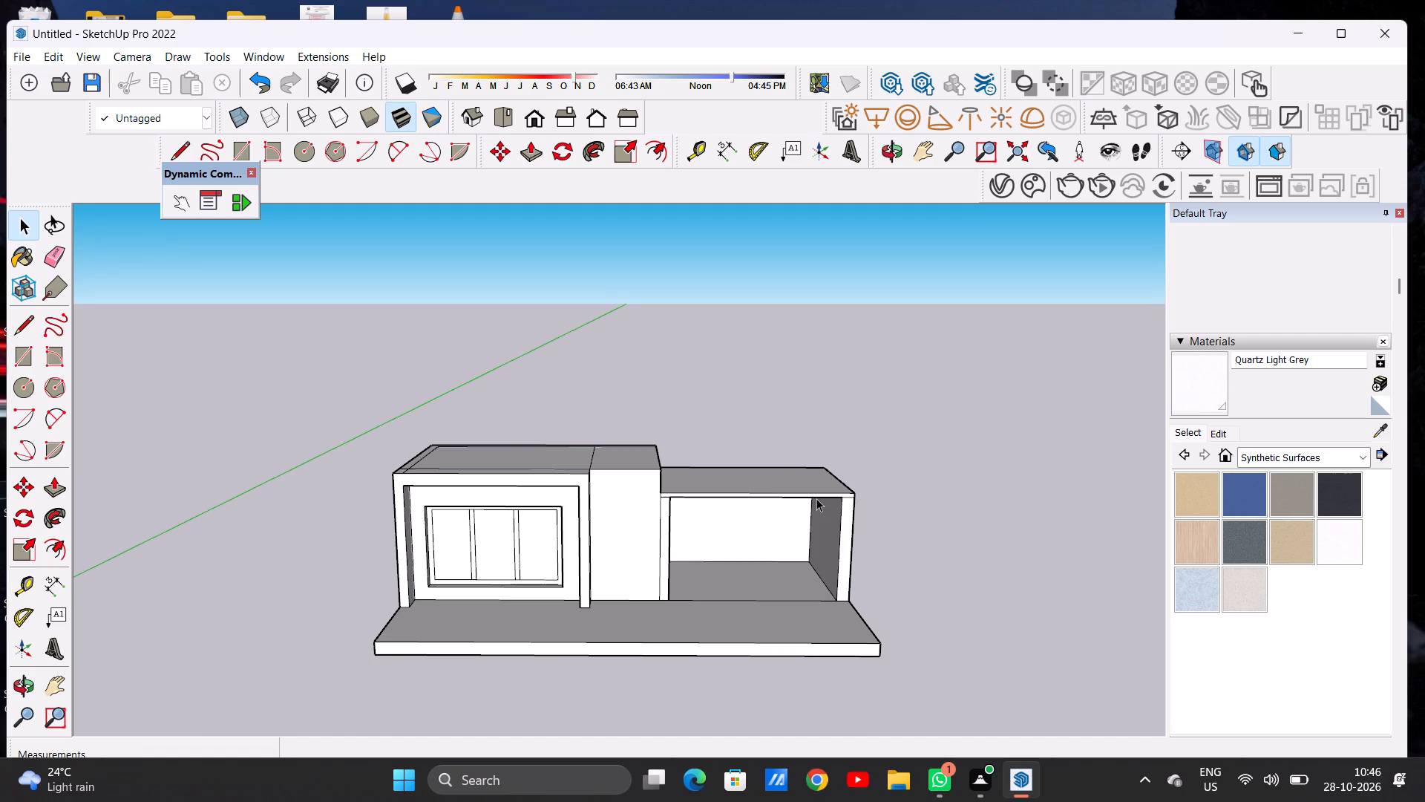
scroll(777, 498, "down", 6)
scroll(755, 509, "up", 6)
middle_click_drag(787, 530, 735, 421)
scroll(728, 439, "up", 3)
scroll(728, 439, "down", 1)
scroll(728, 439, "up", 10)
middle_click_drag(733, 512, 760, 564)
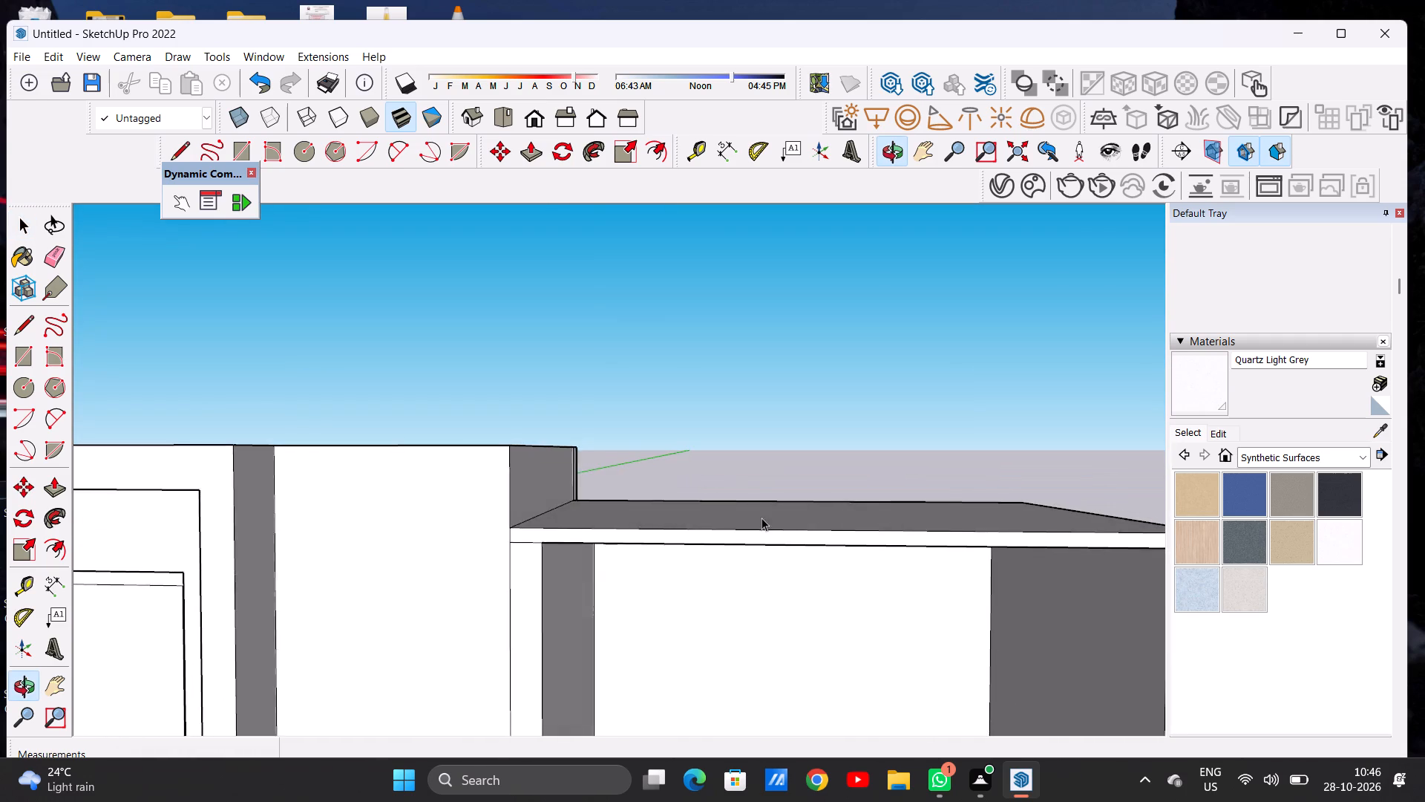
scroll(761, 518, "down", 2)
scroll(761, 517, "up", 1)
scroll(761, 516, "down", 10)
middle_click_drag(738, 463, 747, 532)
scroll(770, 506, "down", 8)
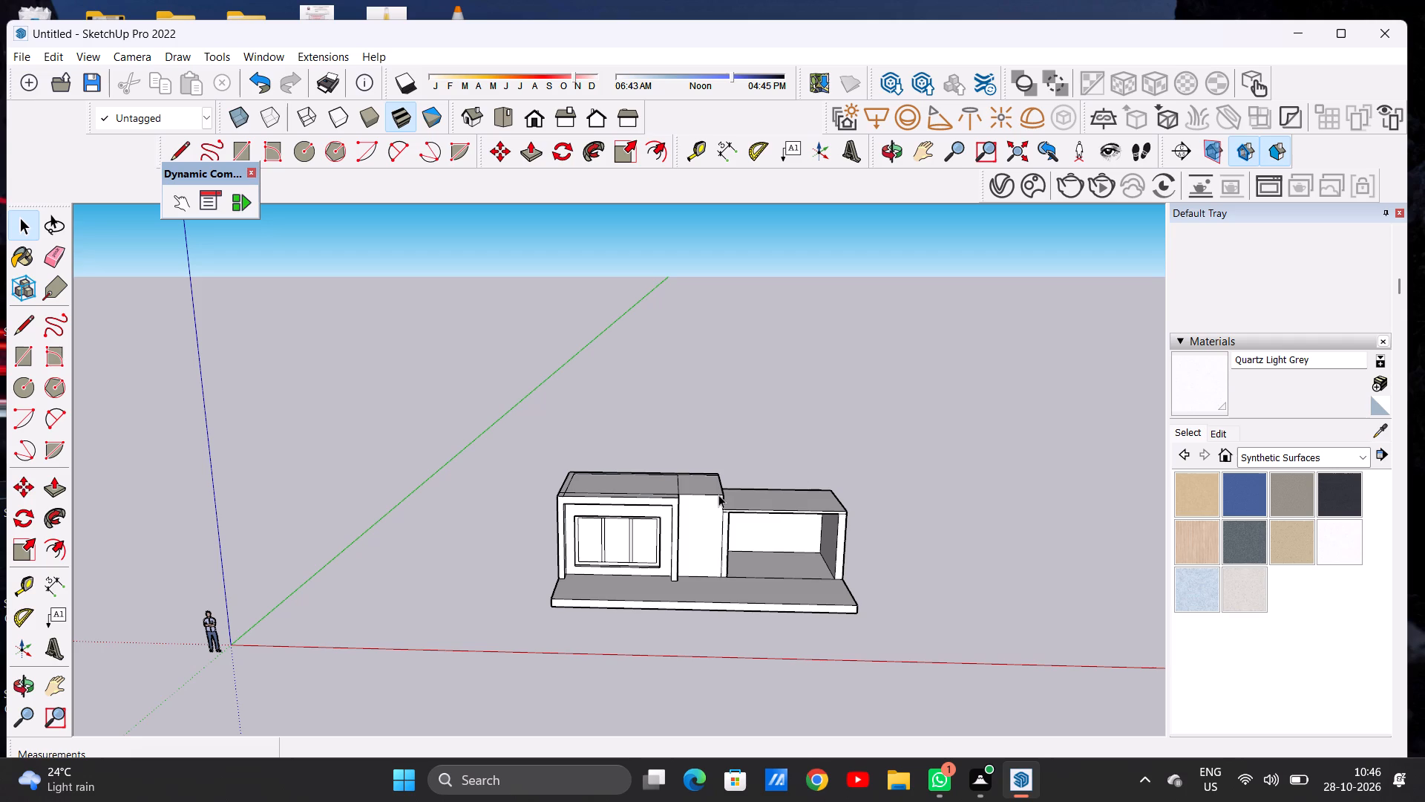
middle_click_drag(753, 516, 744, 522)
scroll(692, 501, "up", 8)
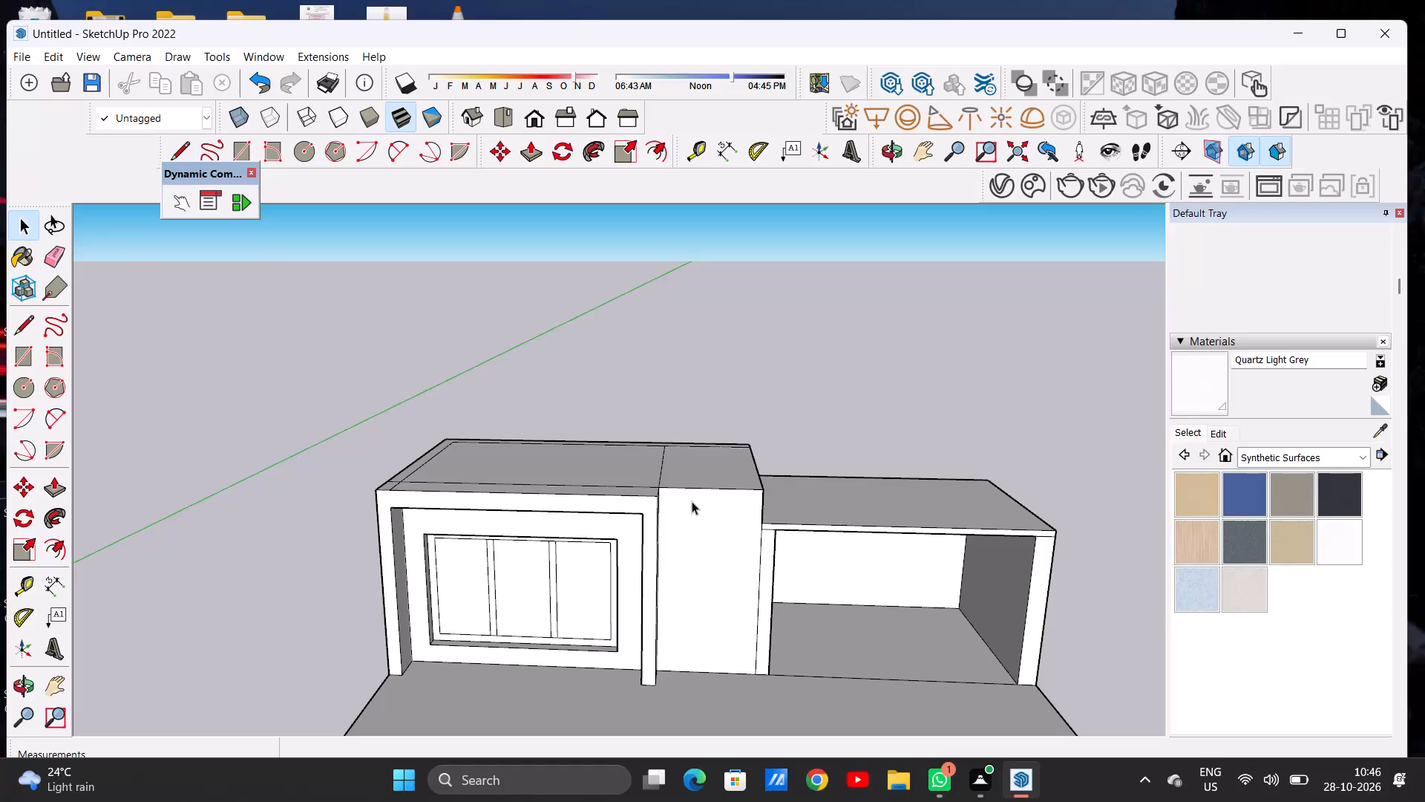
scroll(606, 515, "down", 8)
scroll(552, 528, "down", 20)
scroll(552, 528, "down", 3)
scroll(602, 516, "up", 1)
scroll(501, 516, "up", 3)
scroll(501, 516, "down", 1)
scroll(501, 516, "up", 1)
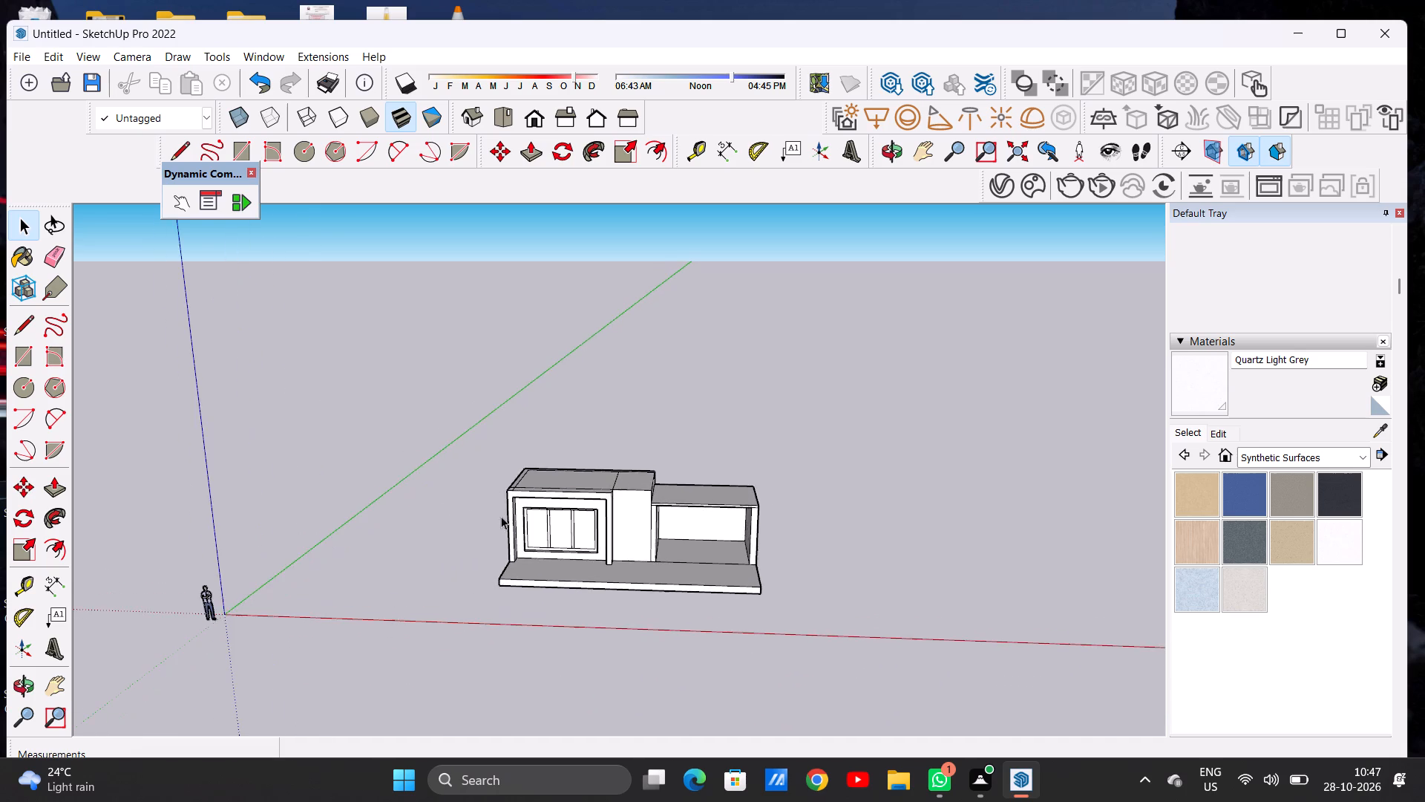
scroll(501, 516, "up", 1)
scroll(570, 519, "up", 12)
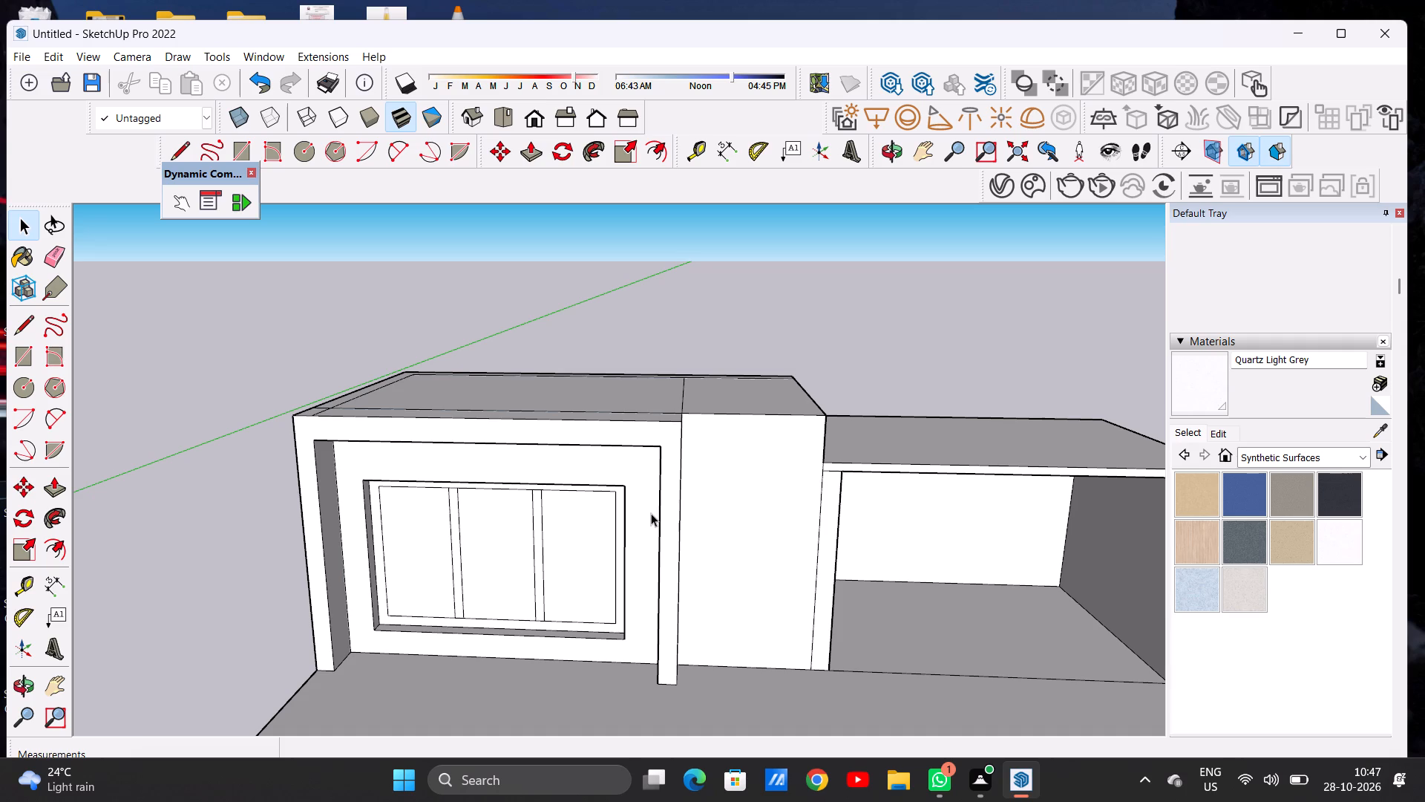
Examine the open bay's interior, the underside of its roof and the junction with the main block.
scroll(651, 513, "down", 16)
scroll(640, 515, "up", 1)
scroll(639, 515, "down", 7)
scroll(616, 483, "up", 1)
scroll(617, 481, "down", 1)
scroll(631, 475, "up", 2)
scroll(679, 462, "down", 3)
scroll(685, 466, "up", 1)
scroll(687, 467, "down", 1)
scroll(684, 491, "up", 4)
middle_click_drag(681, 527, 680, 462)
scroll(822, 478, "up", 7)
middle_click_drag(825, 487, 800, 529)
scroll(522, 515, "up", 1)
scroll(792, 519, "down", 4)
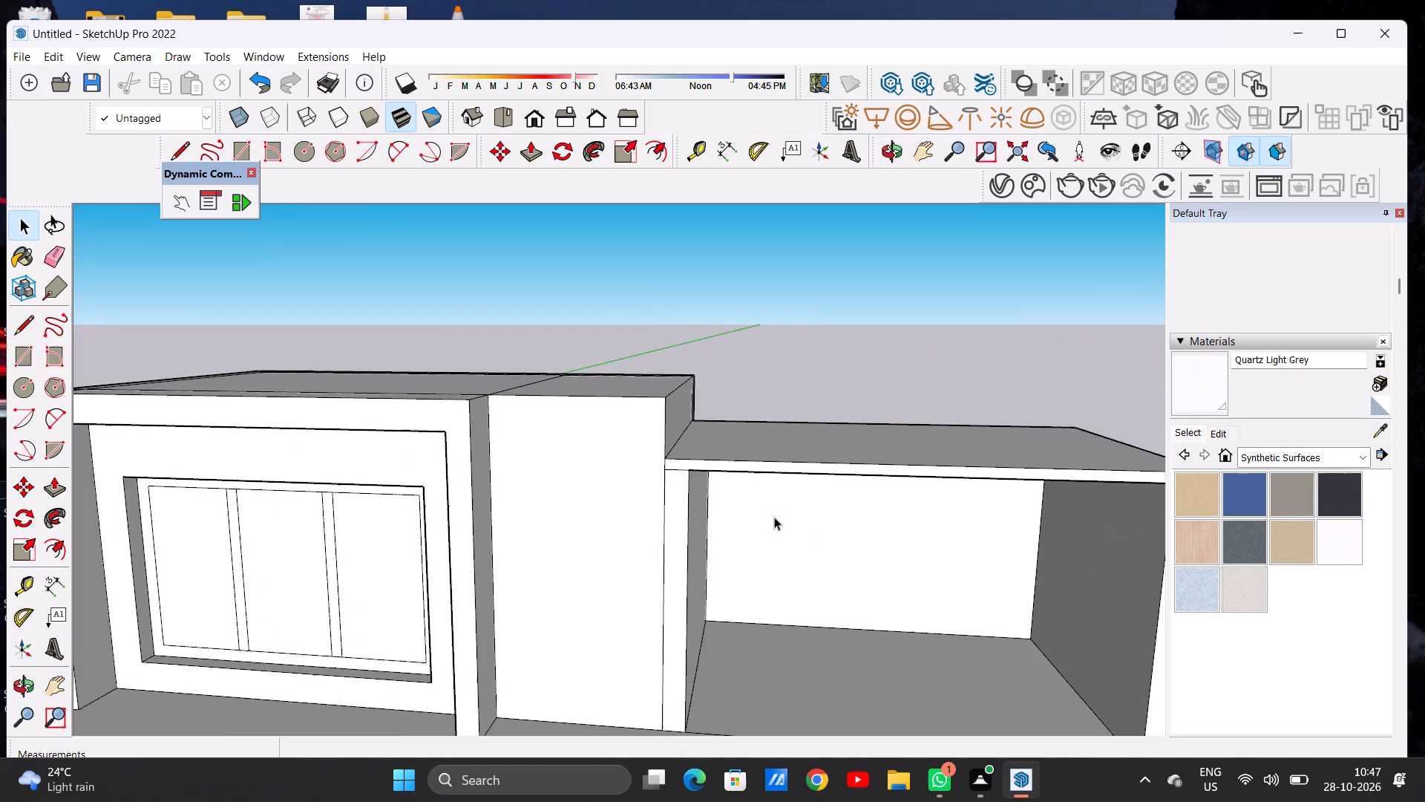
scroll(774, 517, "down", 8)
scroll(685, 518, "up", 1)
scroll(685, 518, "down", 3)
scroll(641, 544, "up", 1)
scroll(641, 544, "down", 3)
scroll(747, 546, "up", 13)
middle_click_drag(753, 570, 769, 458)
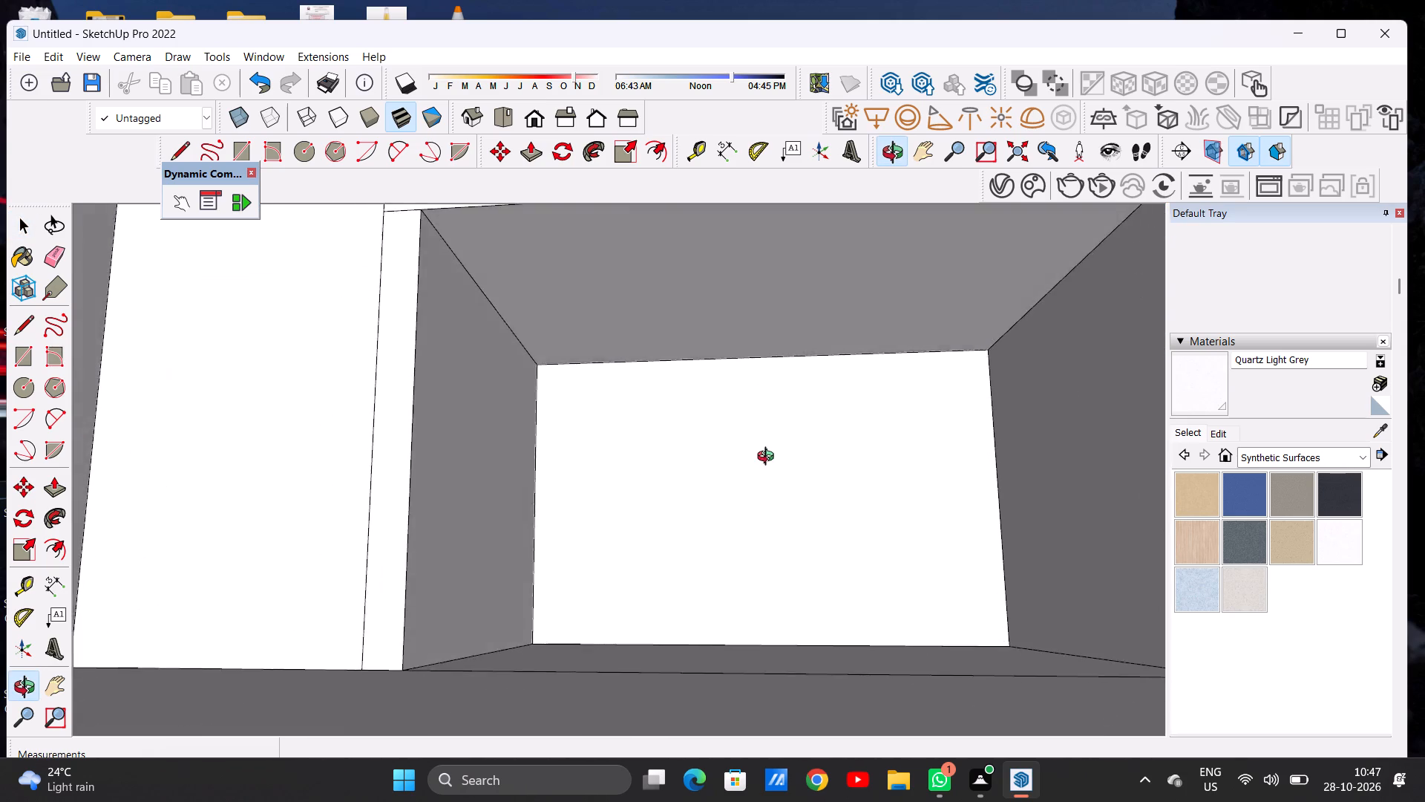
middle_click_drag(769, 458, 790, 567)
scroll(762, 542, "down", 8)
scroll(638, 542, "down", 1)
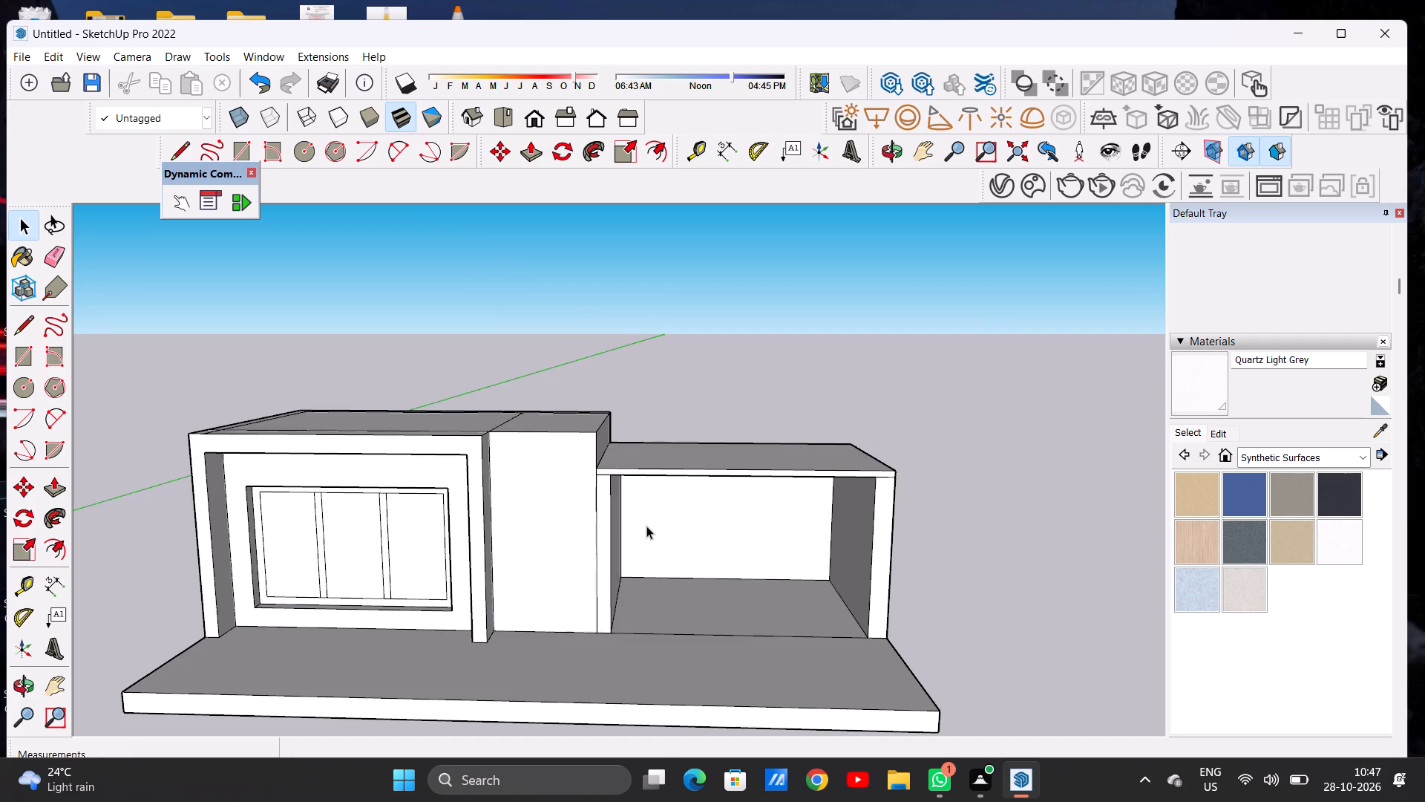
scroll(664, 532, "down", 3)
scroll(526, 526, "down", 4)
middle_click_drag(695, 483, 695, 538)
scroll(701, 481, "up", 3)
scroll(701, 481, "down", 1)
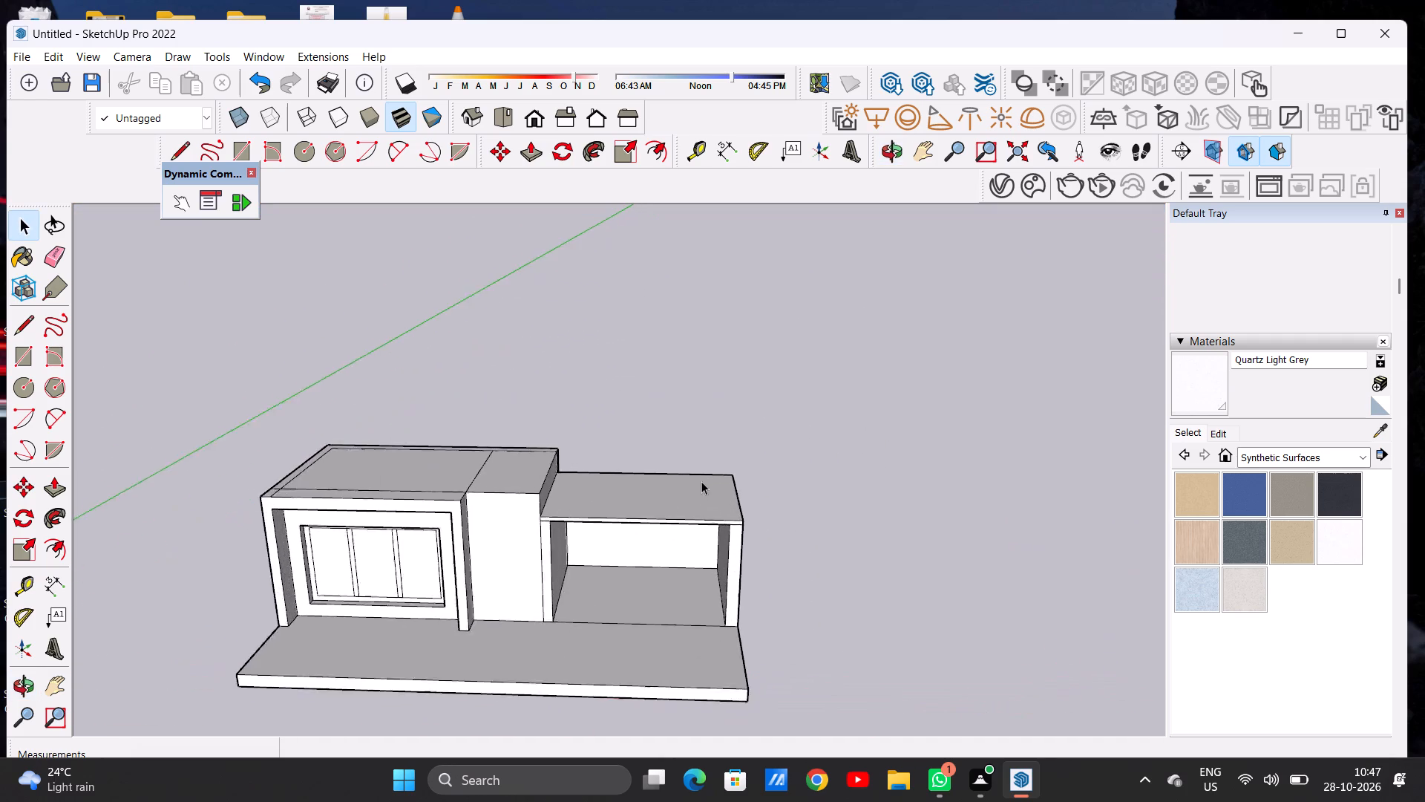
Extend the roof slab's rear edge about 1' 2 1/2" over the bay's back wall, flush with the wall's outside face.
scroll(701, 481, "up", 6)
middle_click_drag(645, 516, 358, 521)
middle_click_drag(651, 521, 384, 524)
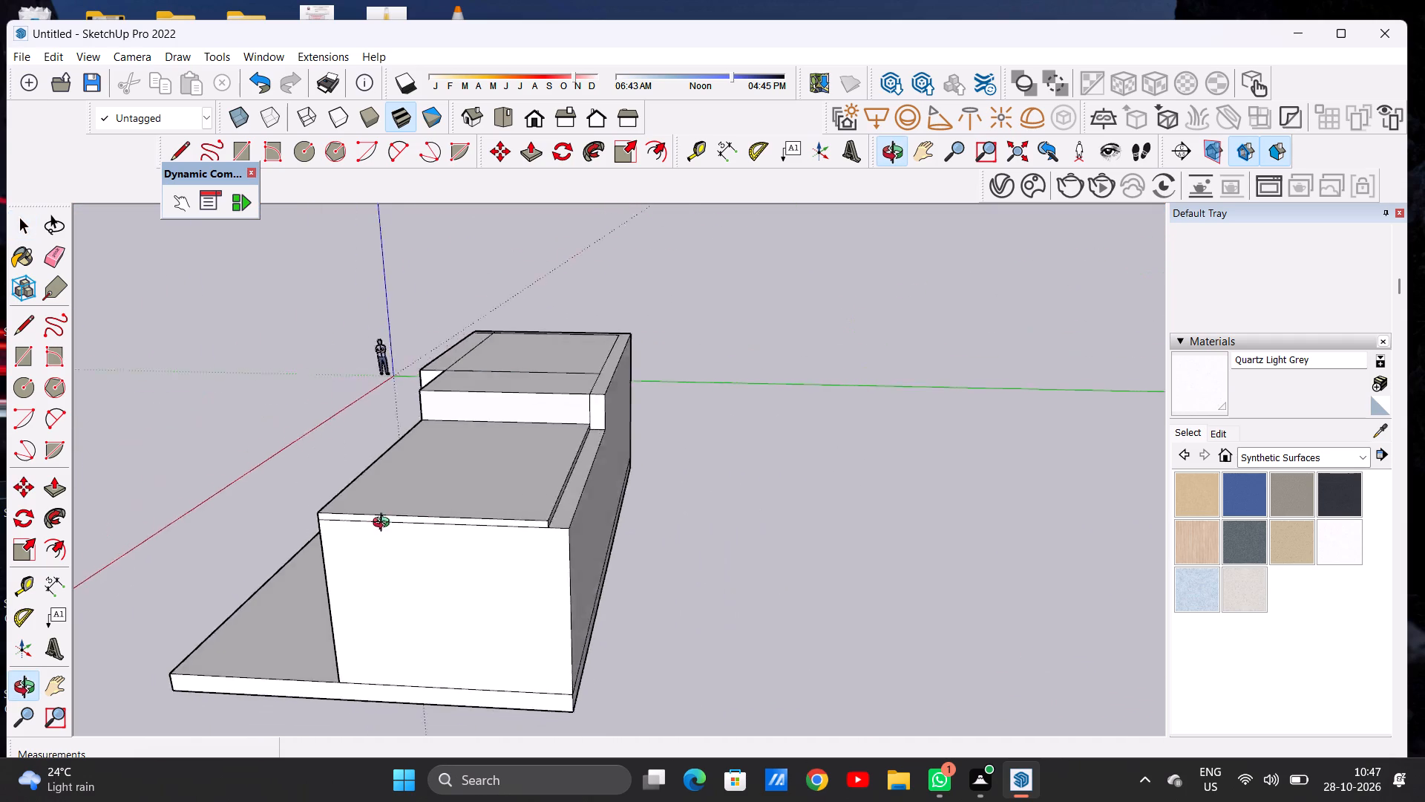
middle_click_drag(384, 524, 368, 509)
scroll(498, 519, "up", 5)
middle_click_drag(504, 509, 474, 524)
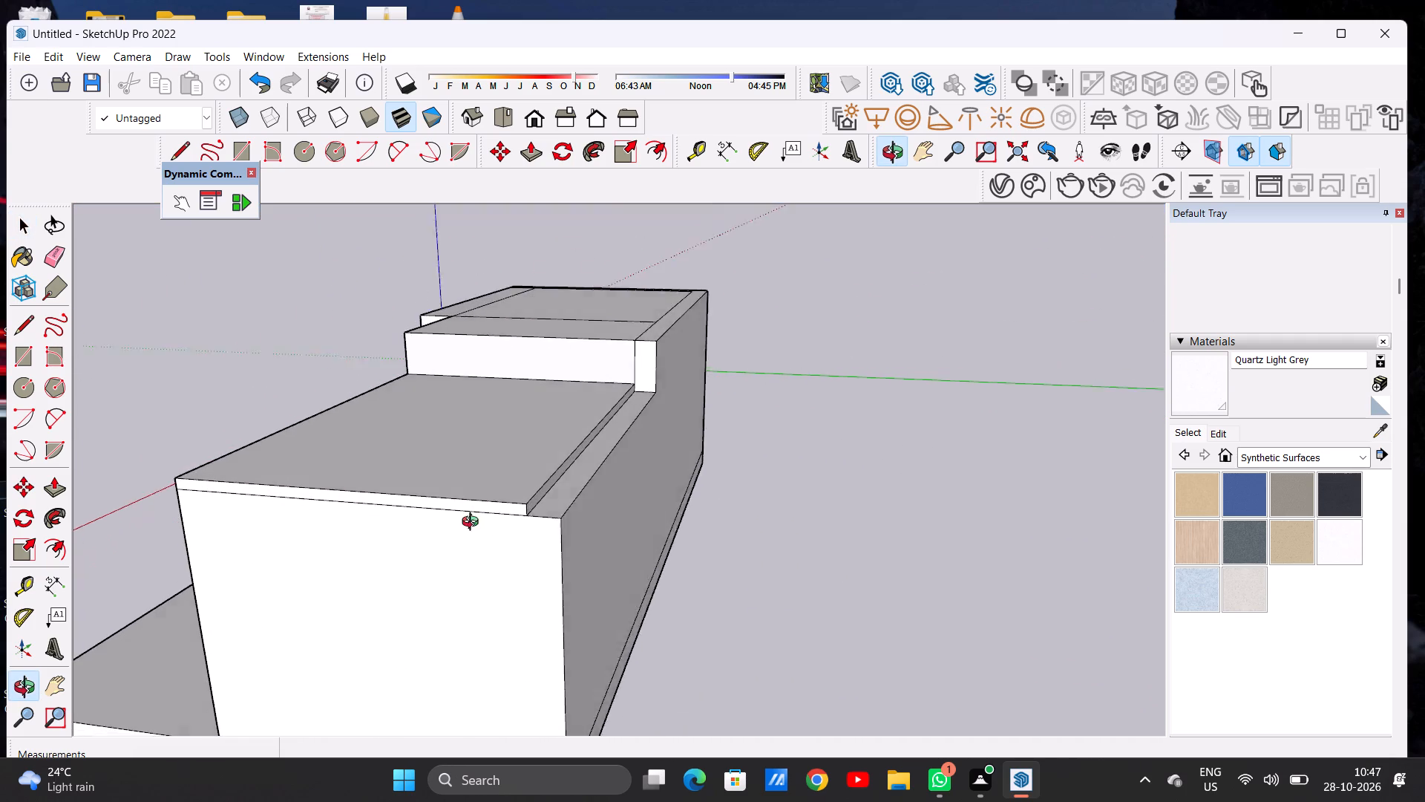
middle_click_drag(474, 524, 460, 544)
scroll(460, 544, "up", 1)
key("p")
scroll(514, 538, "up", 4)
scroll(498, 538, "down", 1)
scroll(491, 536, "up", 8)
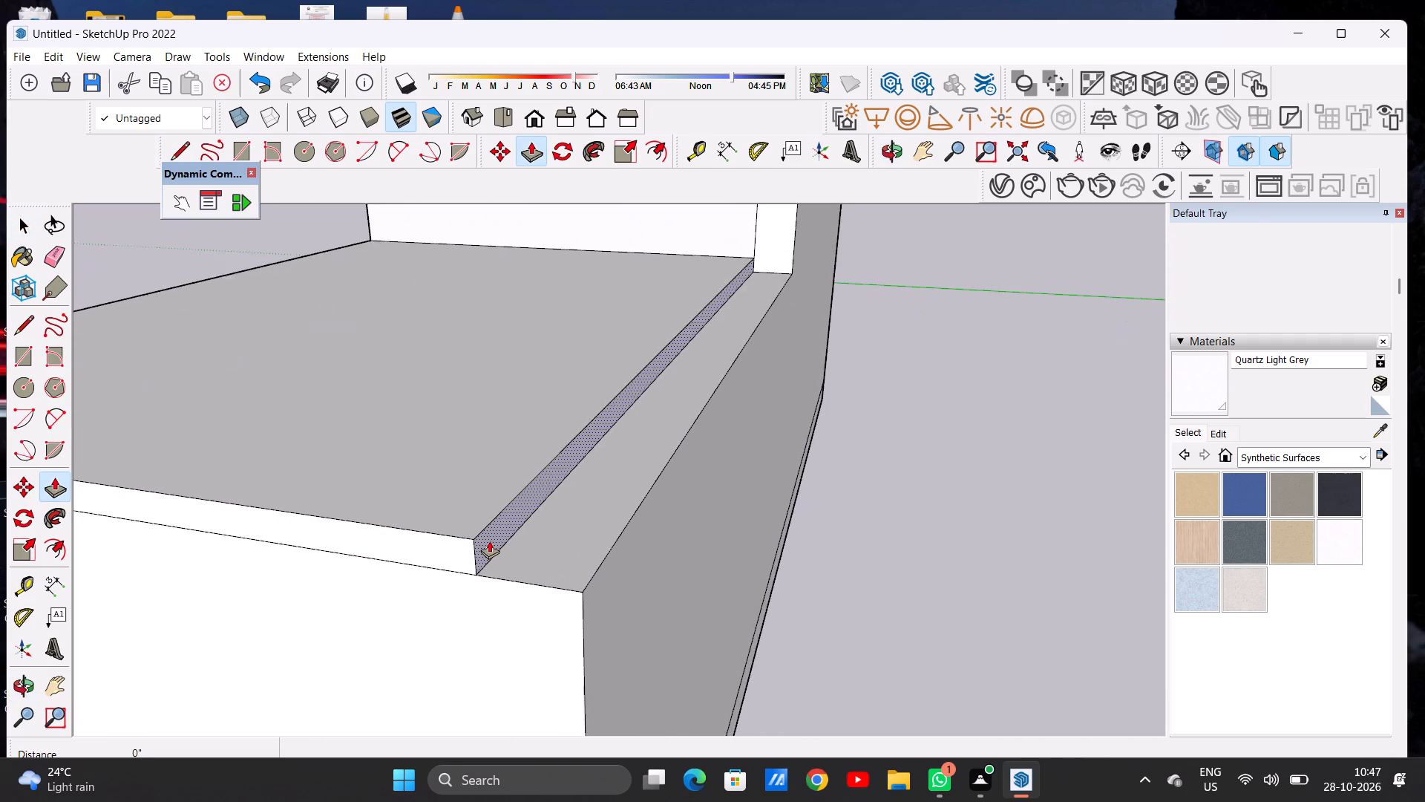
left_click(489, 541)
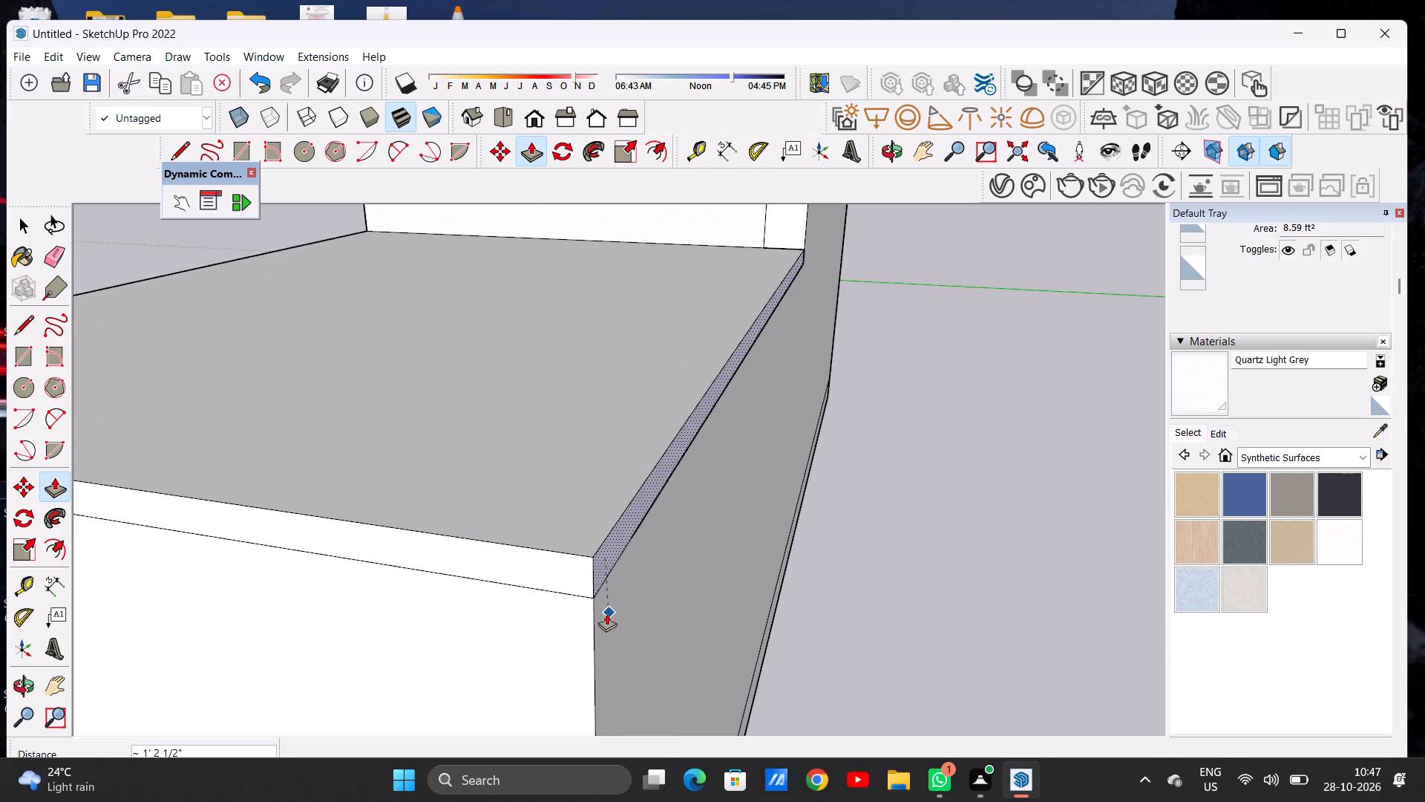
left_click(590, 602)
key("space")
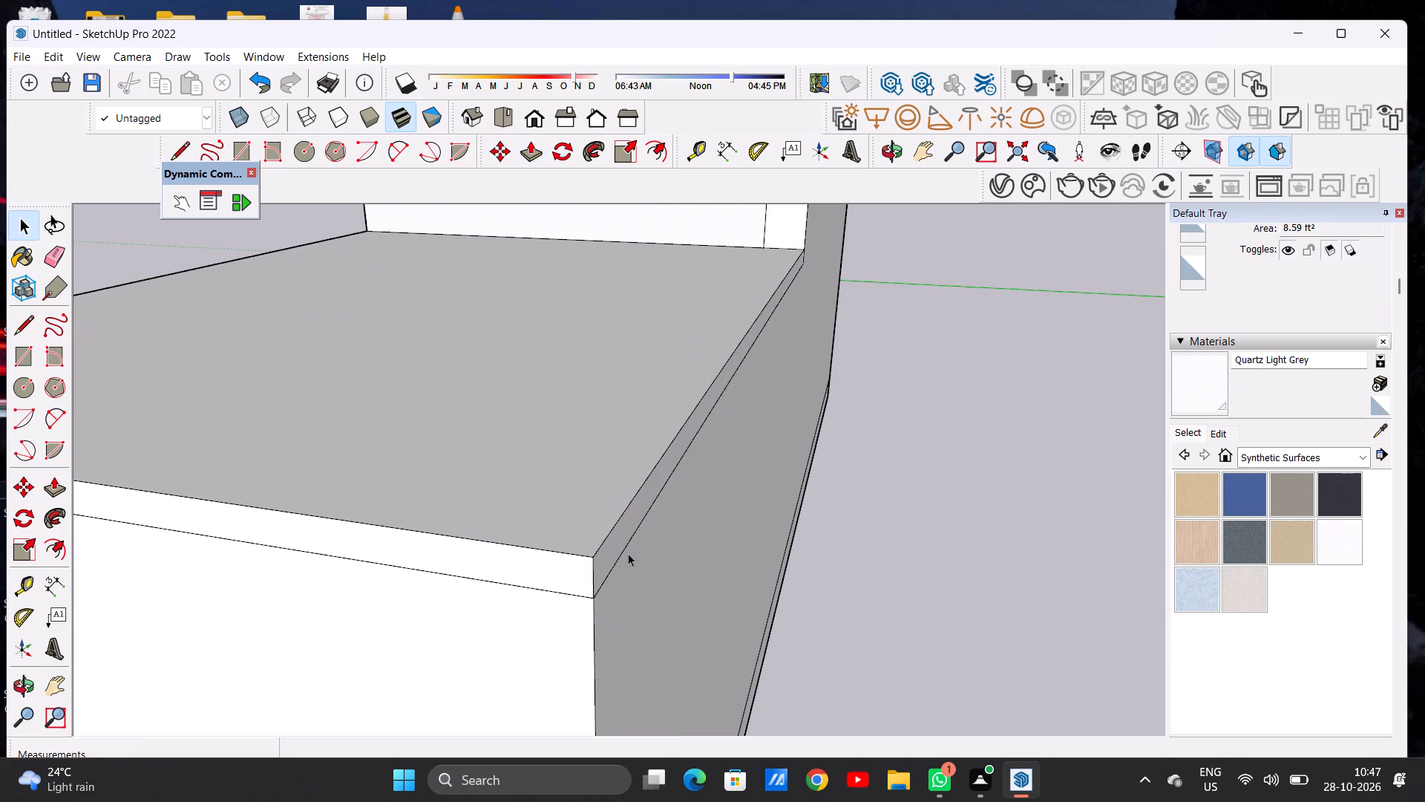
Examine the extended roof slab and the building's overall massing from the bay's end and from the front.
scroll(691, 545, "down", 6)
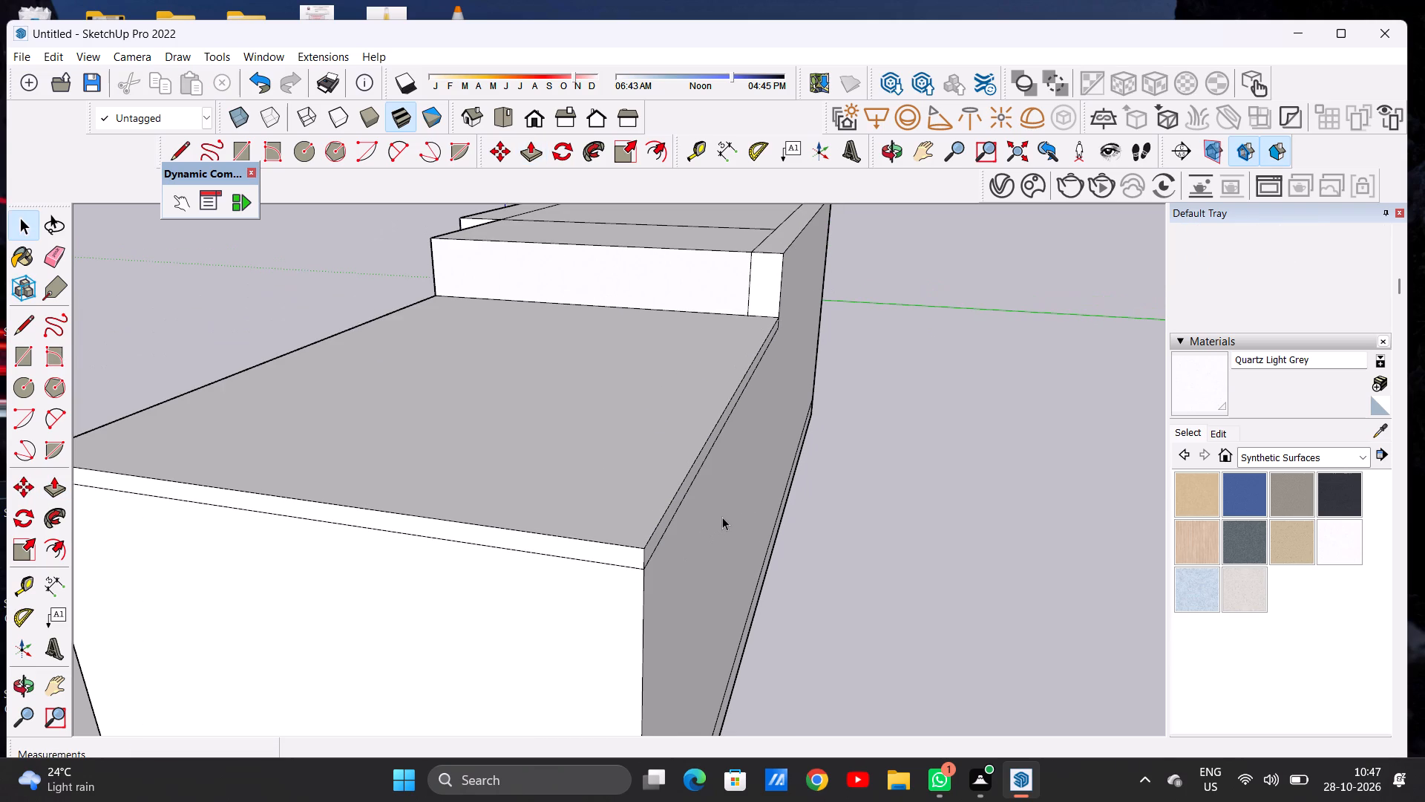
scroll(735, 515, "down", 6)
middle_click_drag(586, 530, 879, 534)
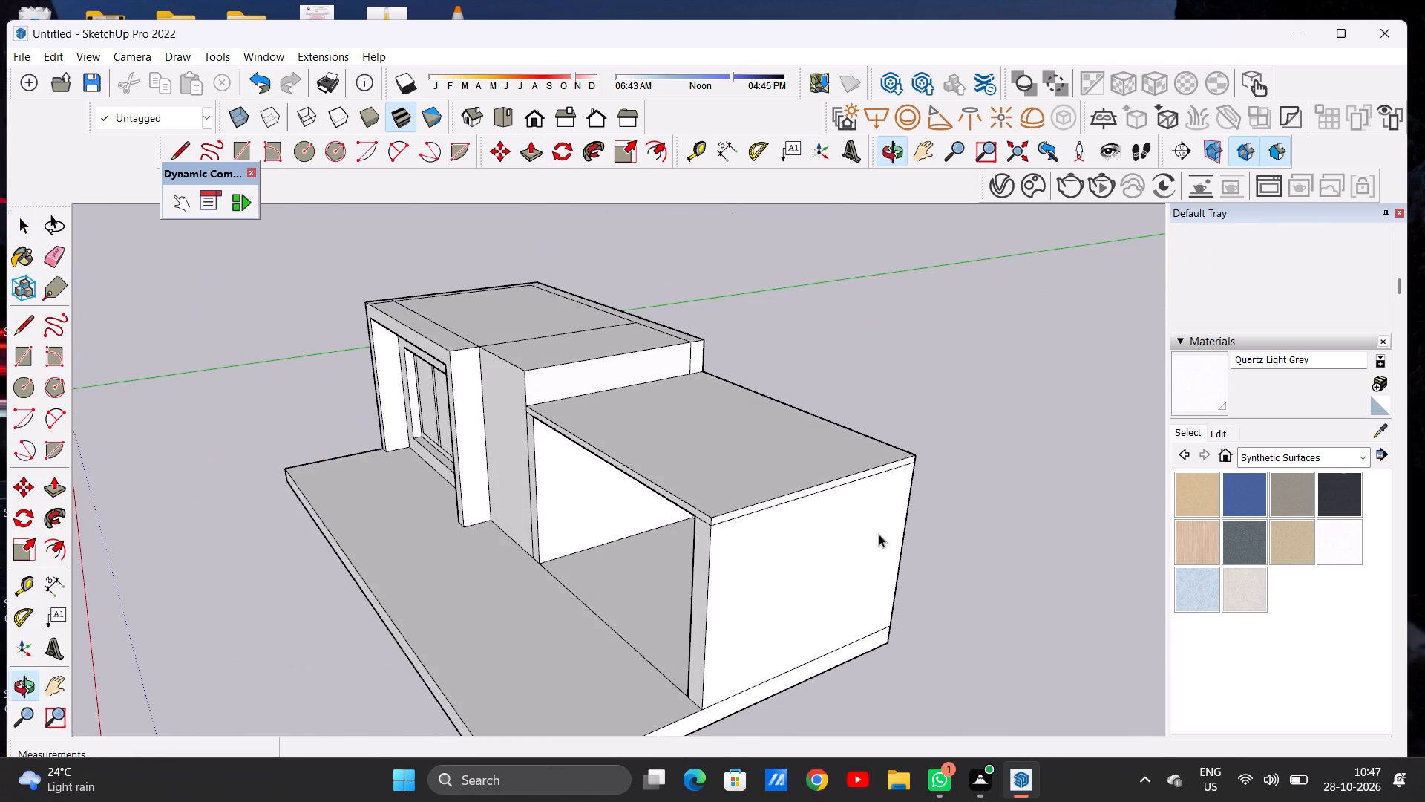
middle_click_drag(629, 536, 862, 512)
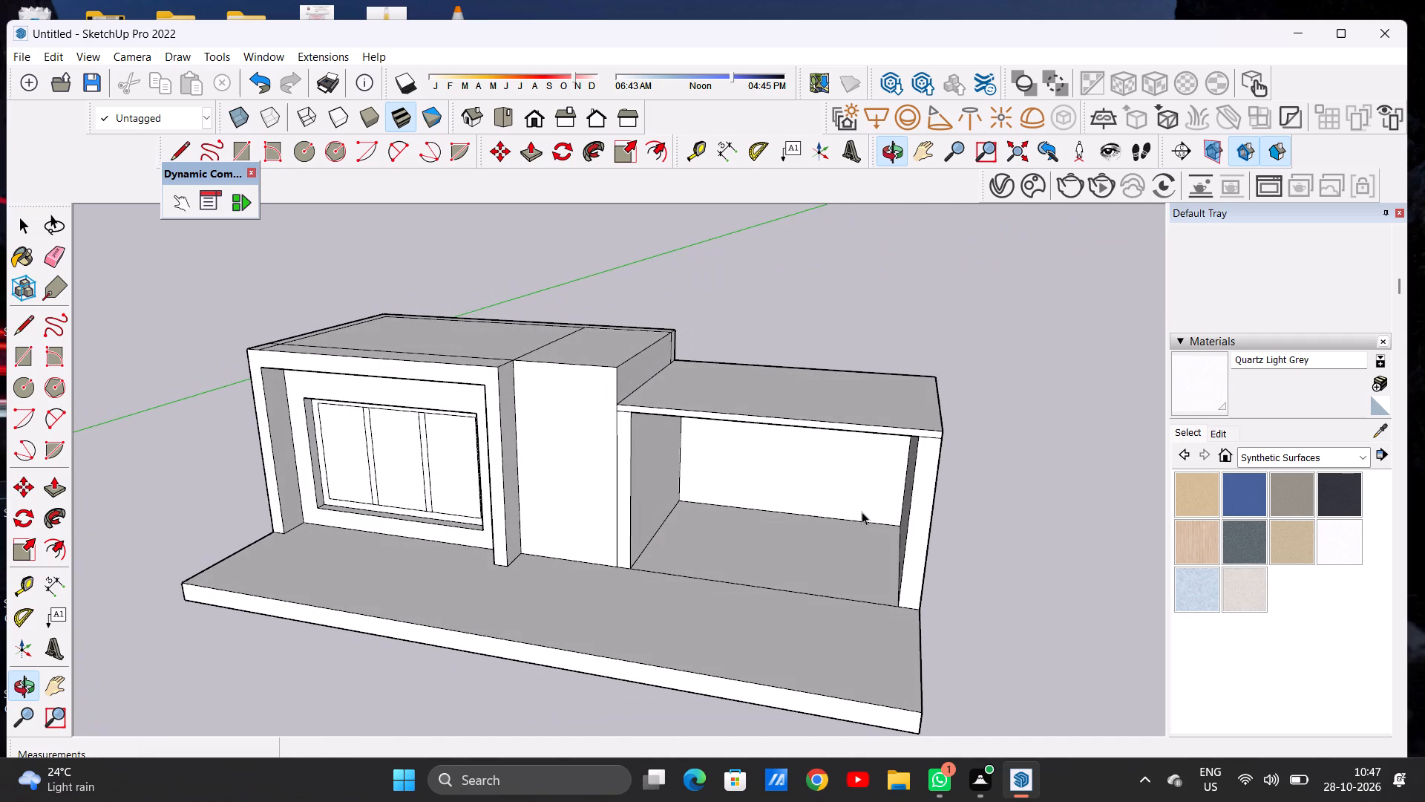
scroll(862, 512, "down", 4)
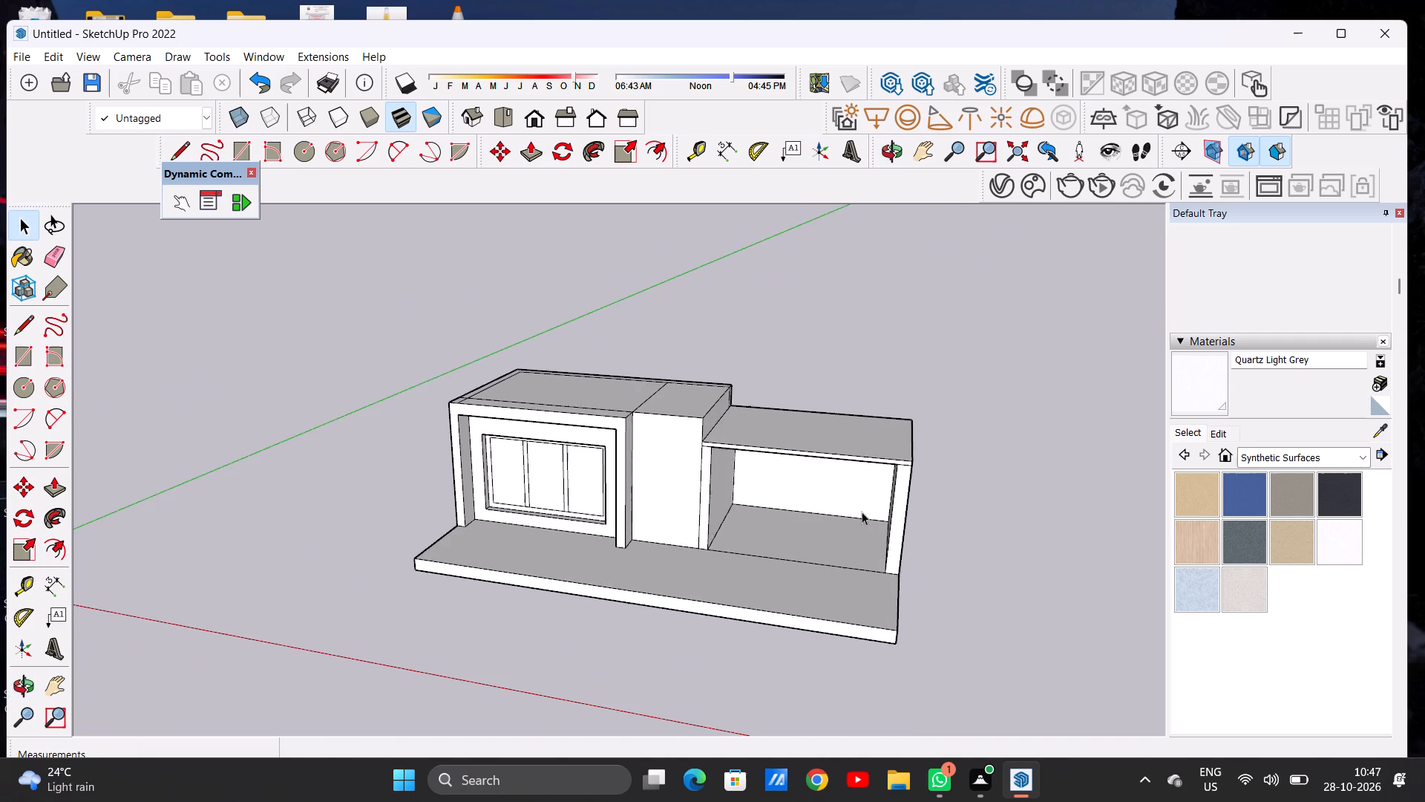
middle_click_drag(814, 524, 902, 473)
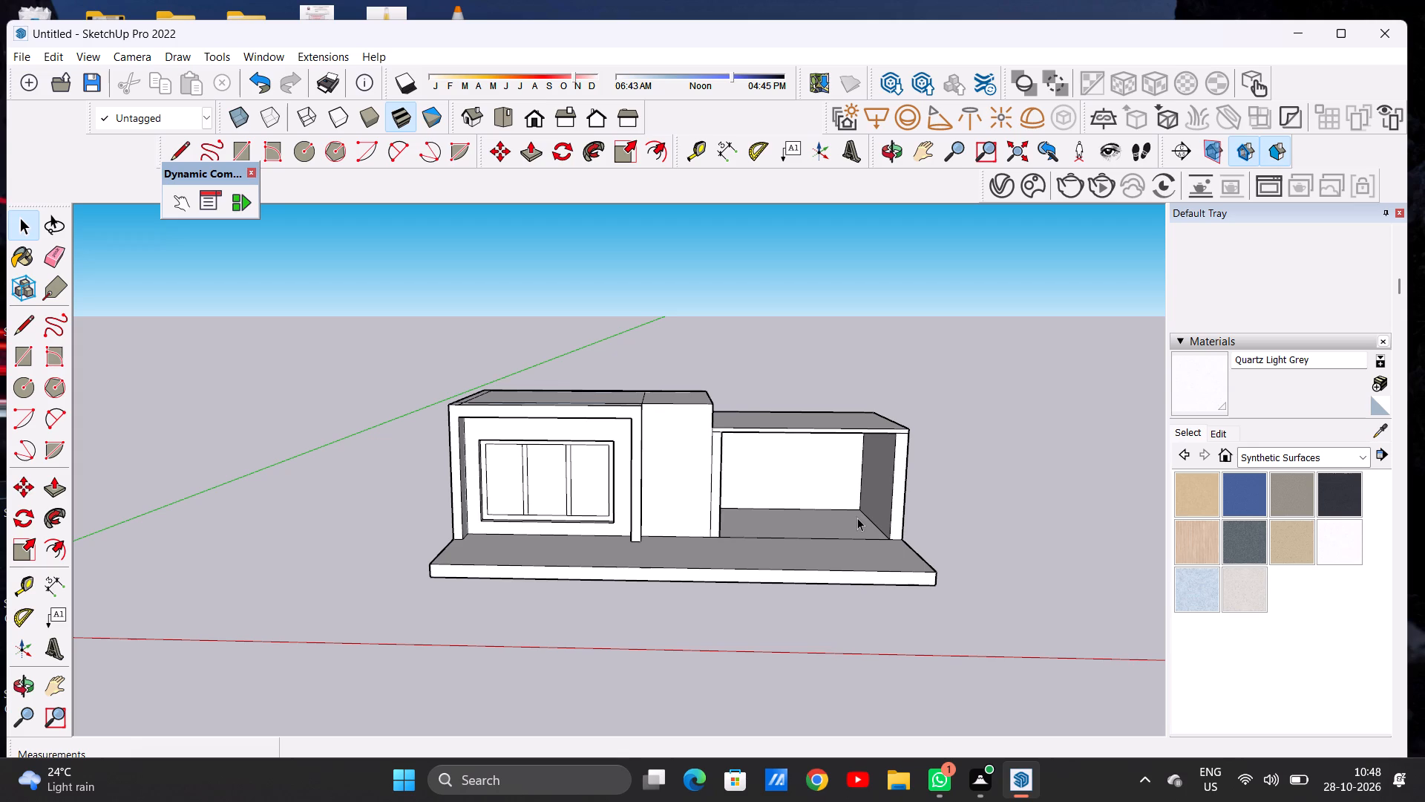
scroll(483, 493, "down", 7)
scroll(436, 534, "down", 9)
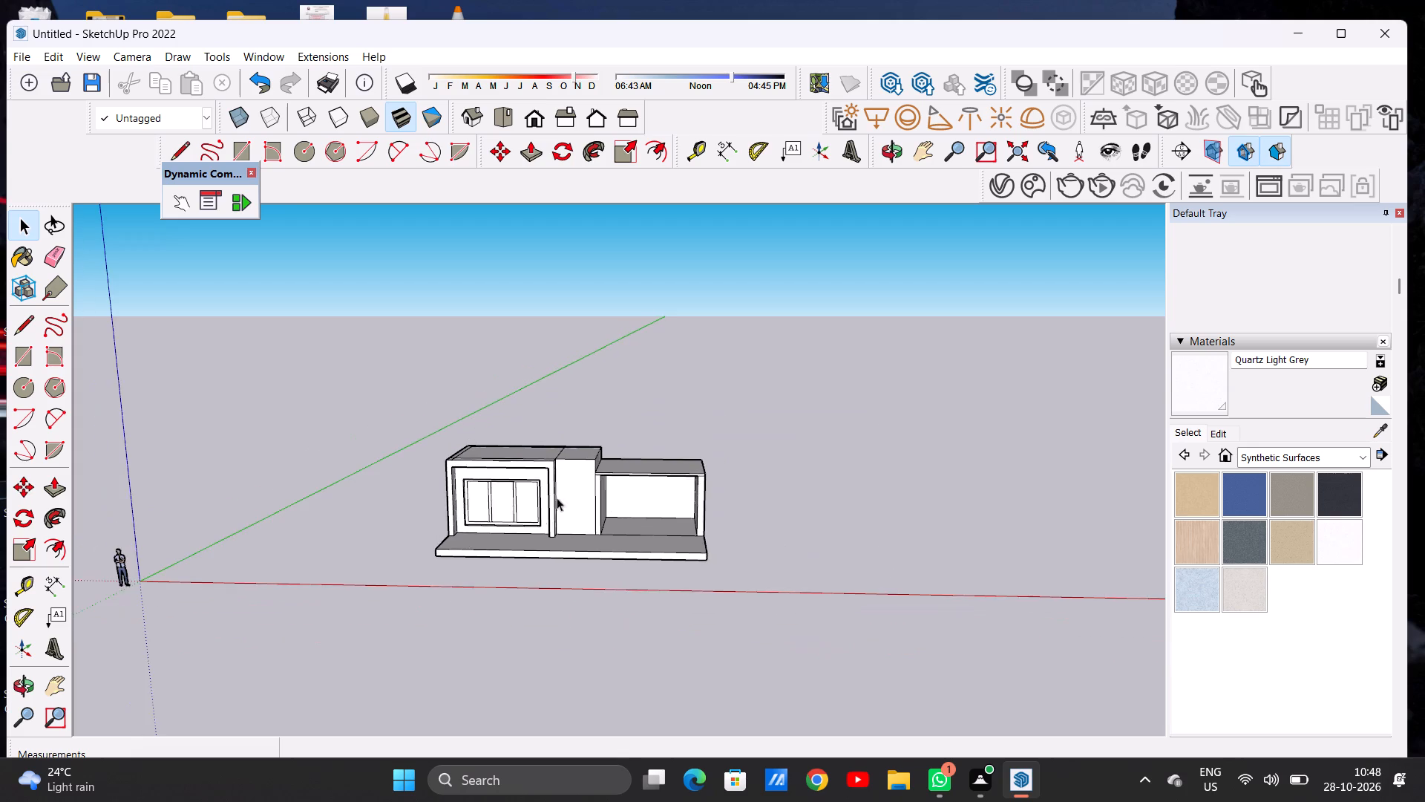
scroll(577, 483, "up", 7)
middle_click_drag(548, 497, 570, 527)
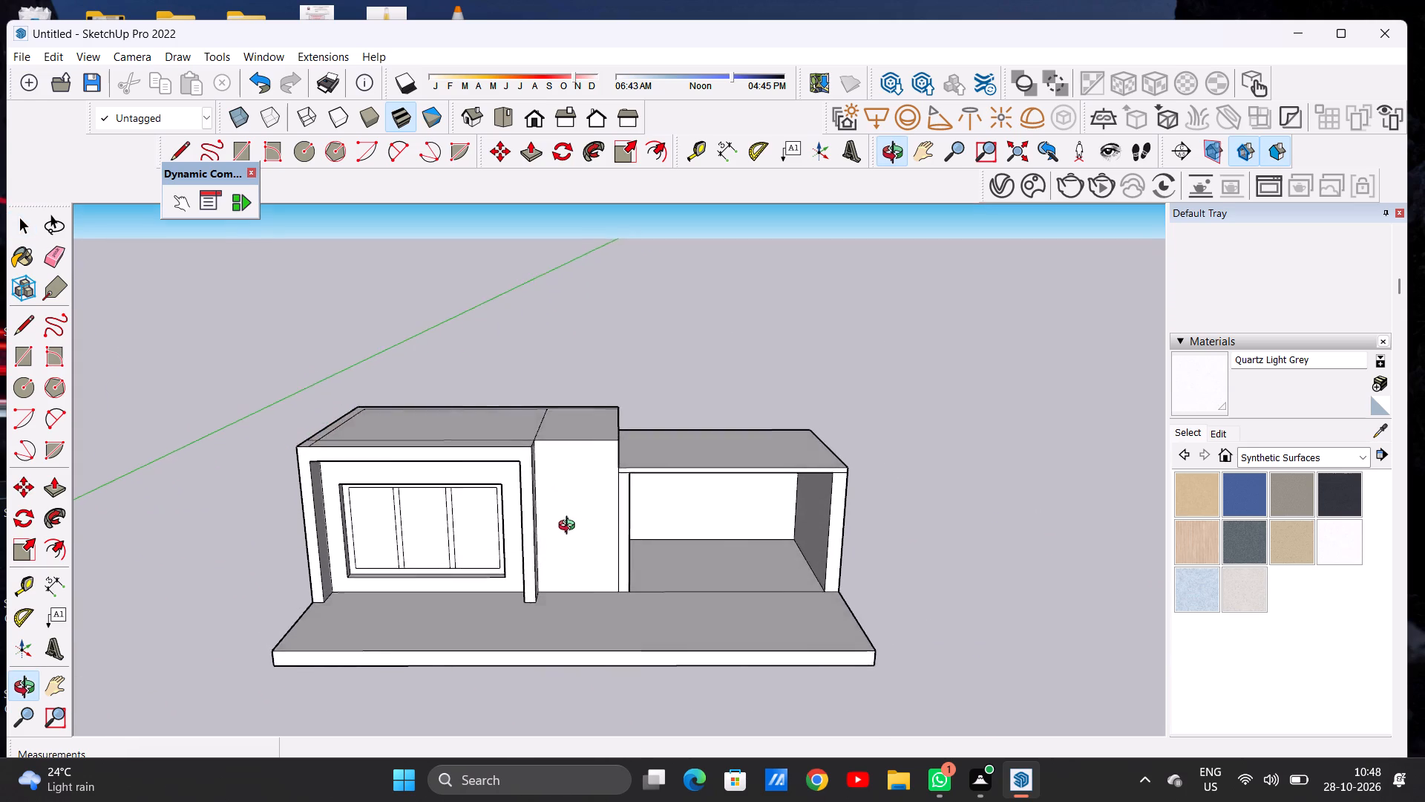
middle_click_drag(570, 527, 587, 575)
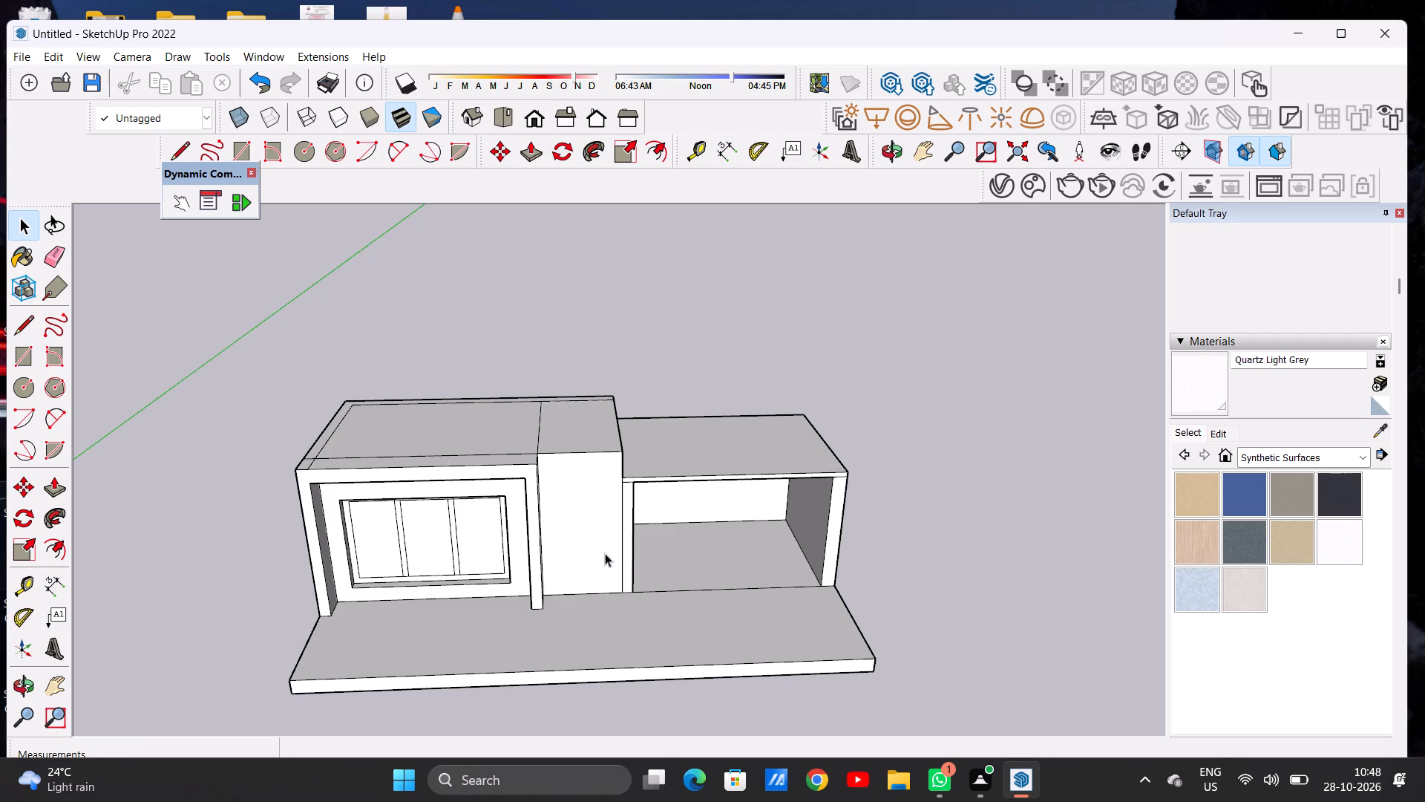
Examine the main block's roof and the bay's roof slab from above, including where they meet.
middle_click_drag(600, 549, 574, 457)
middle_click_drag(708, 422, 707, 563)
scroll(701, 444, "up", 2)
scroll(704, 443, "down", 1)
scroll(704, 443, "up", 1)
middle_click_drag(709, 429, 703, 570)
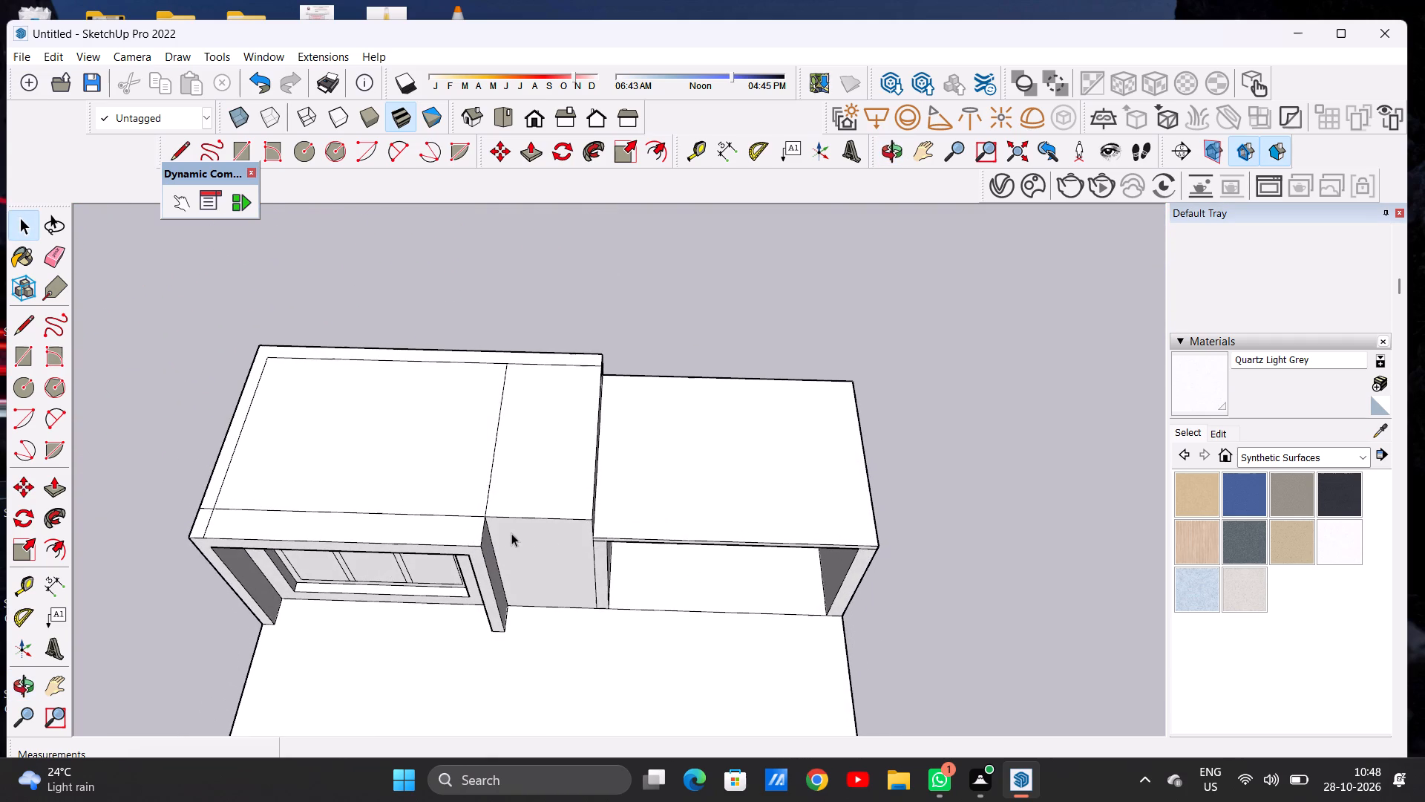
scroll(507, 534, "down", 5)
scroll(631, 498, "up", 3)
scroll(631, 498, "down", 1)
scroll(631, 498, "up", 1)
middle_click_drag(631, 475, 643, 506)
scroll(646, 496, "up", 6)
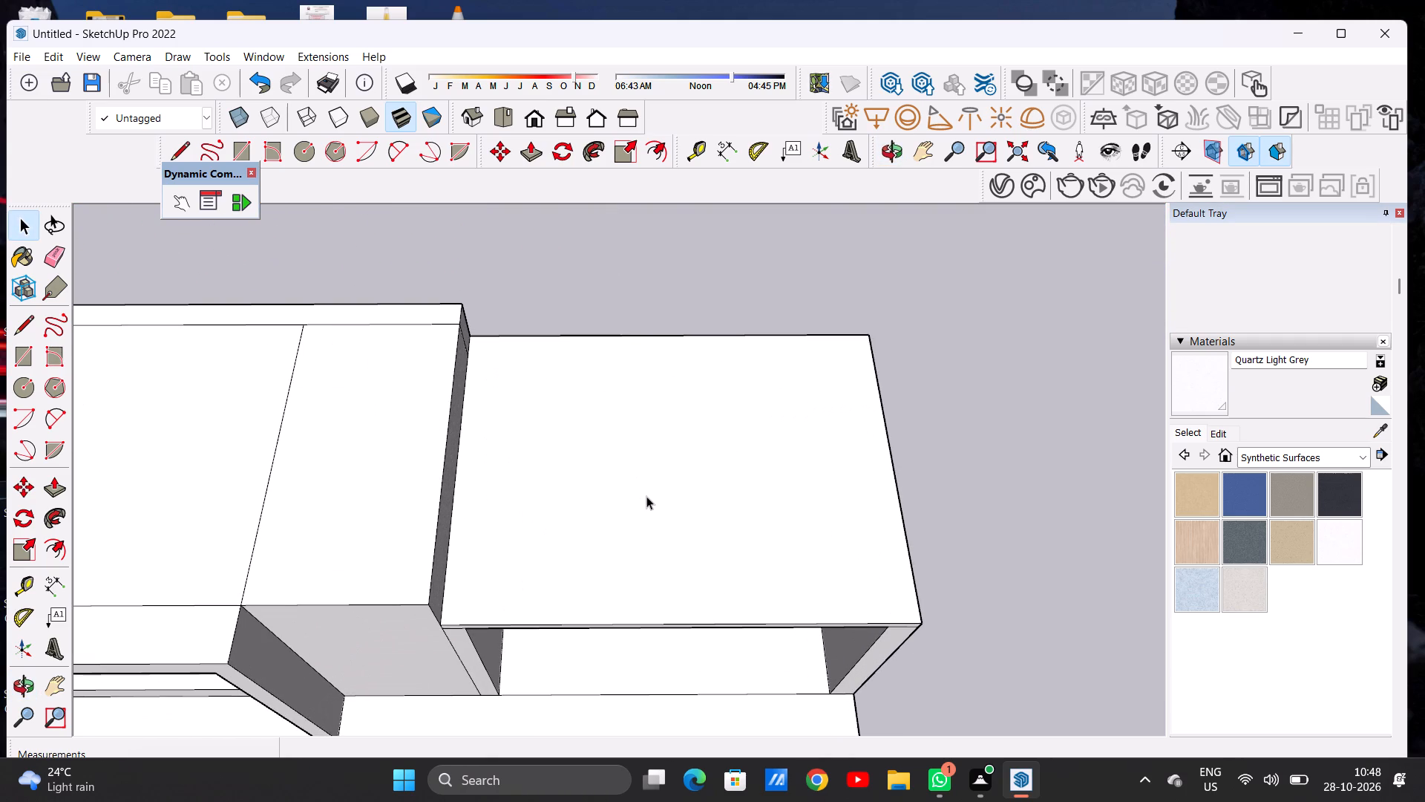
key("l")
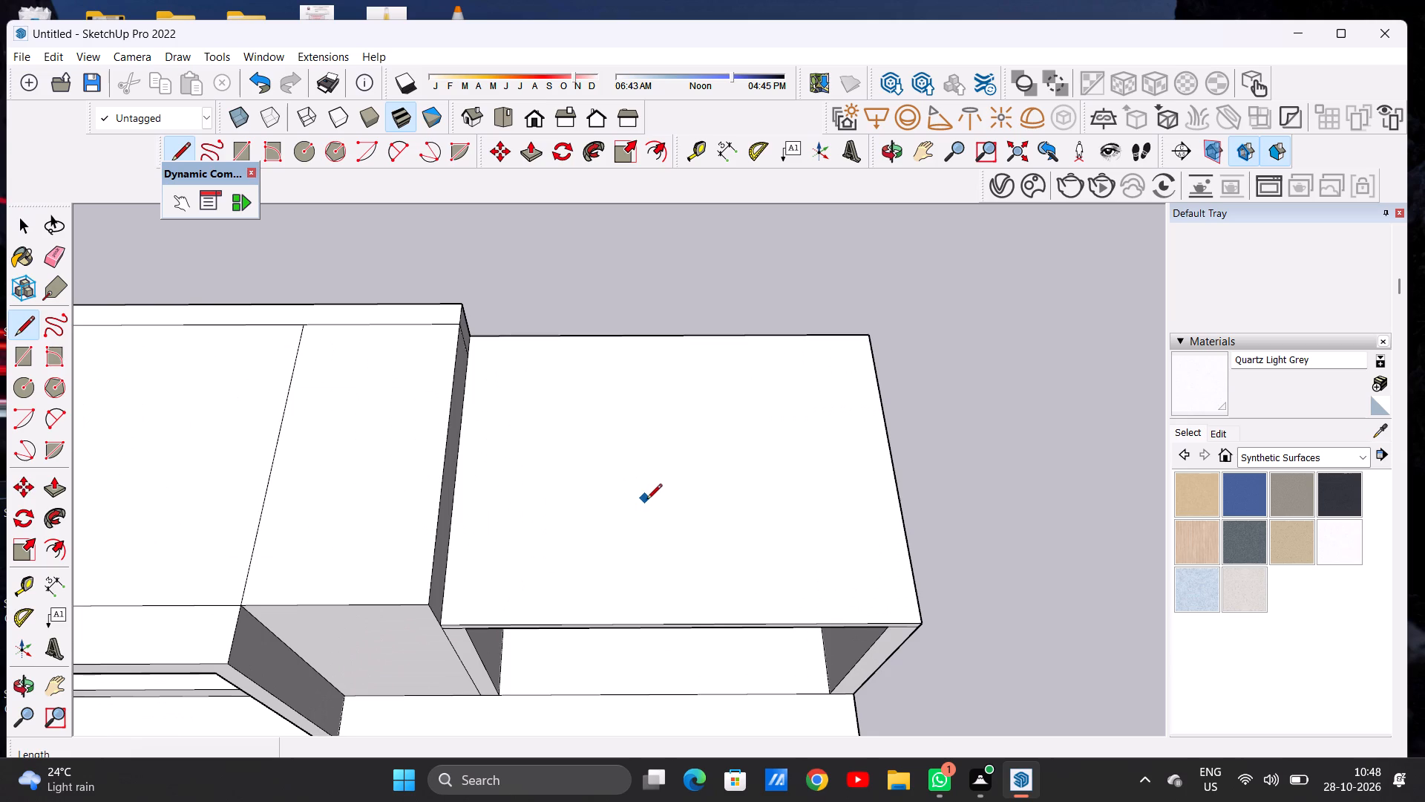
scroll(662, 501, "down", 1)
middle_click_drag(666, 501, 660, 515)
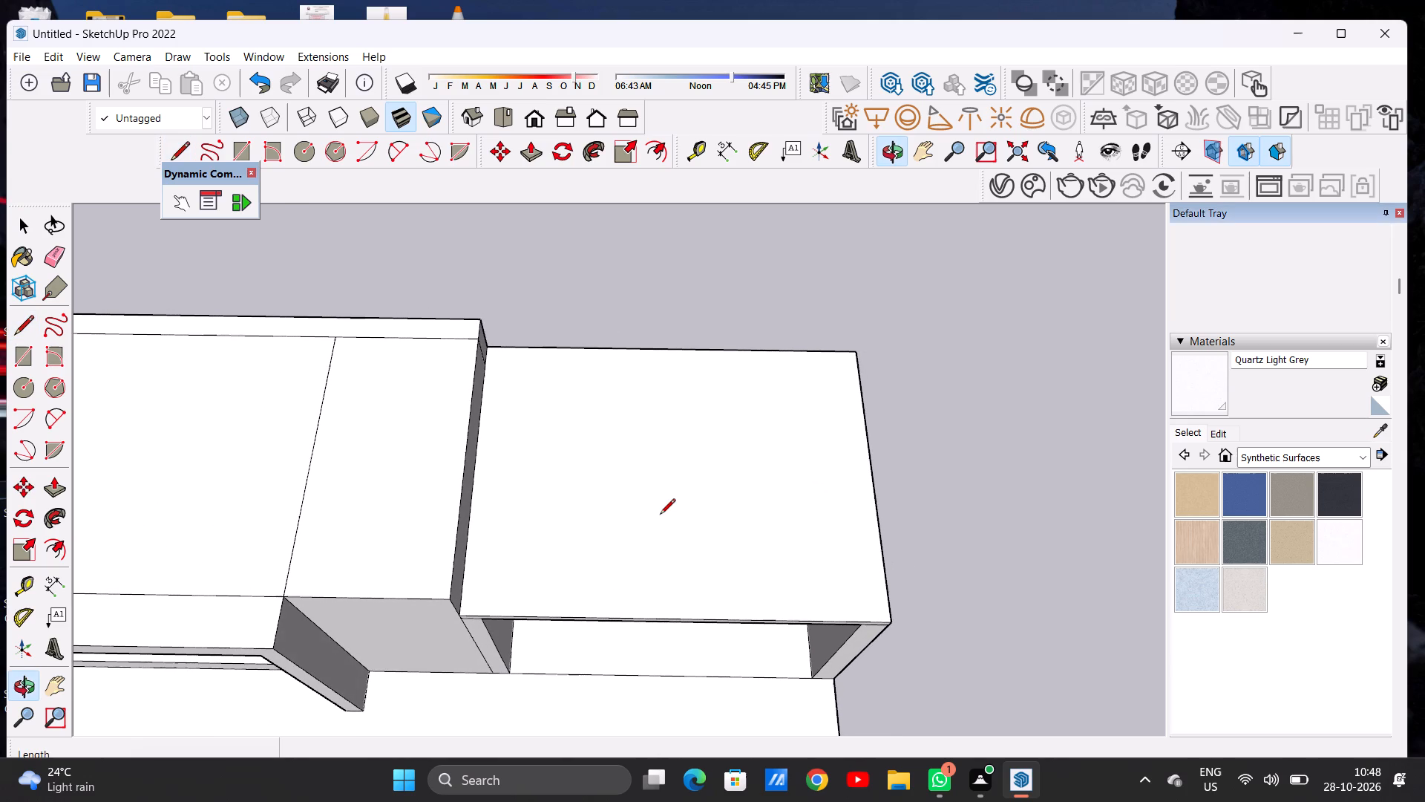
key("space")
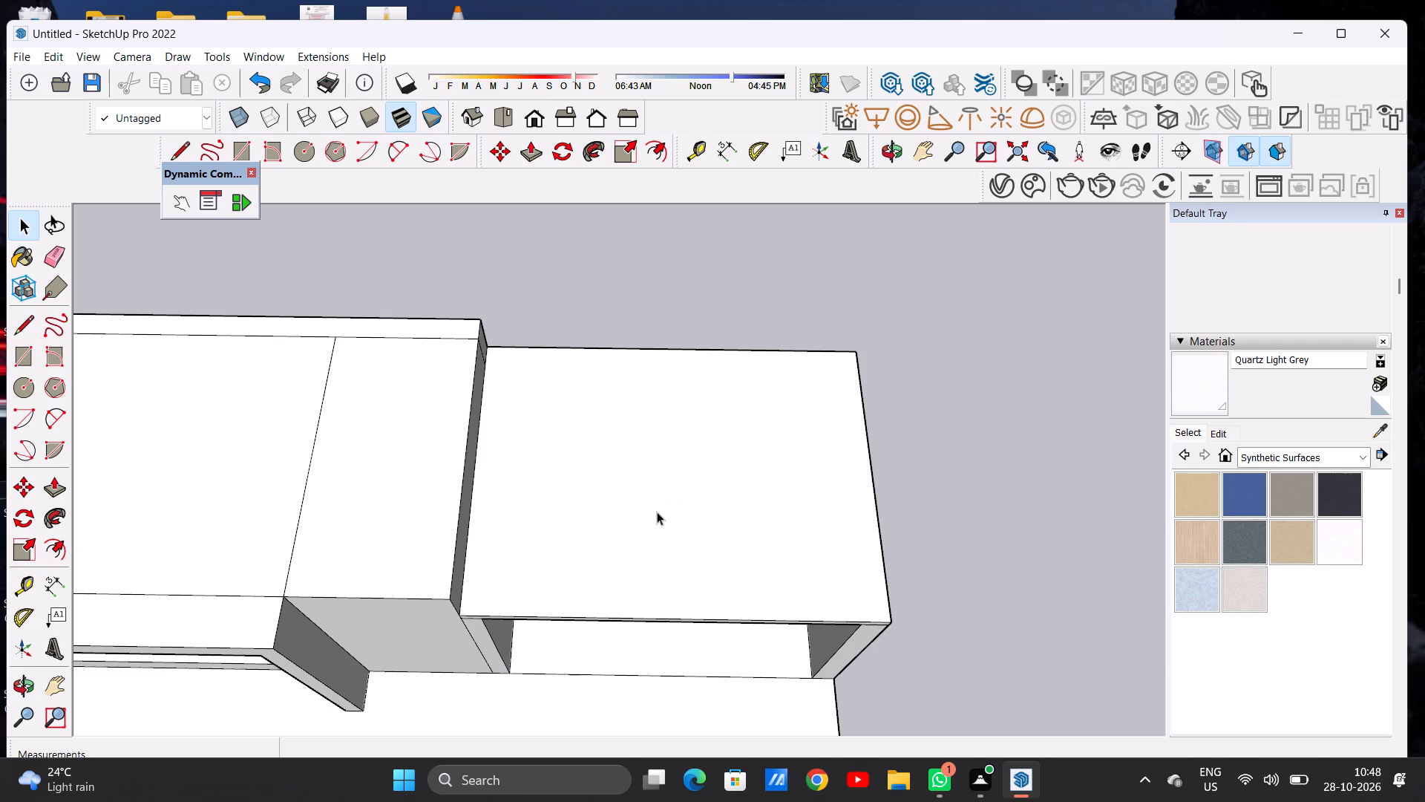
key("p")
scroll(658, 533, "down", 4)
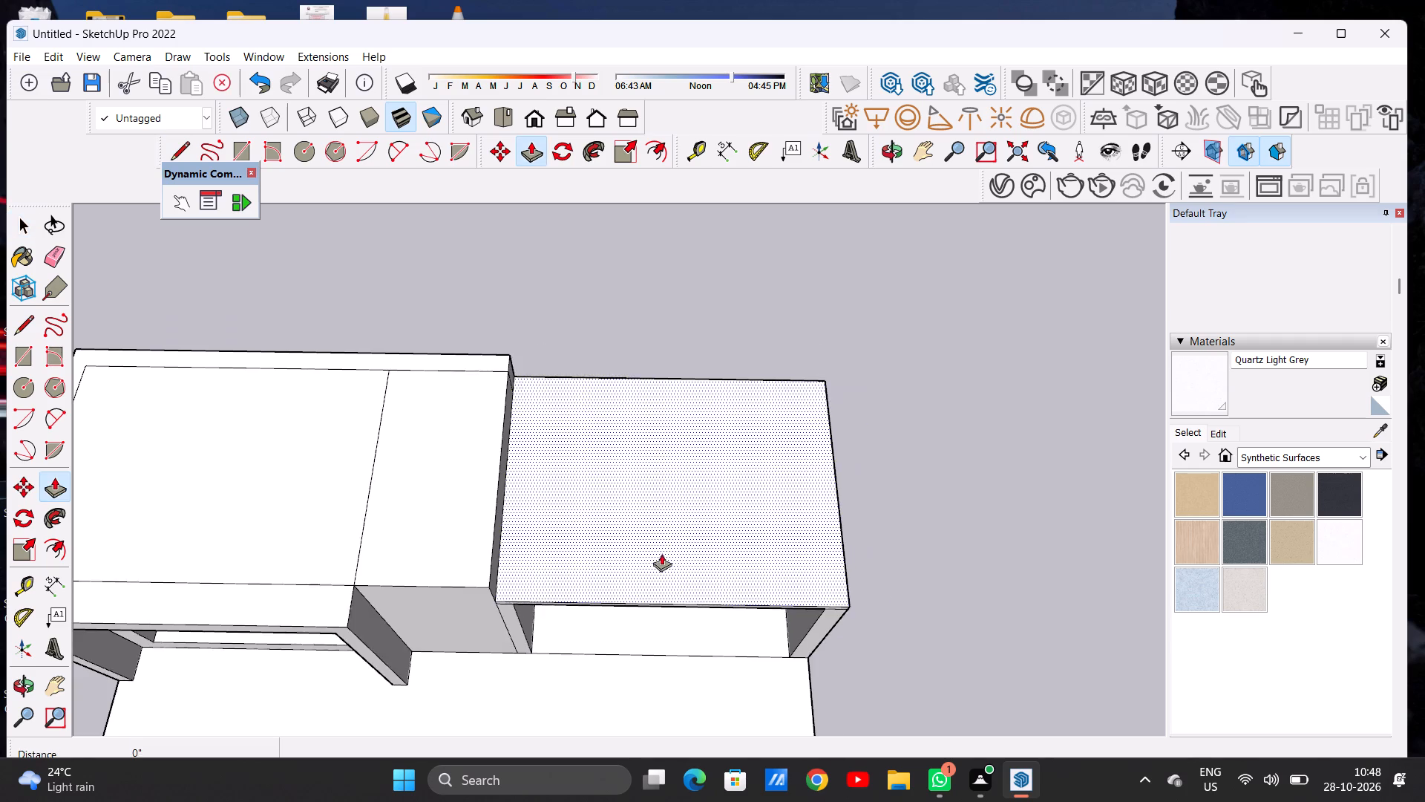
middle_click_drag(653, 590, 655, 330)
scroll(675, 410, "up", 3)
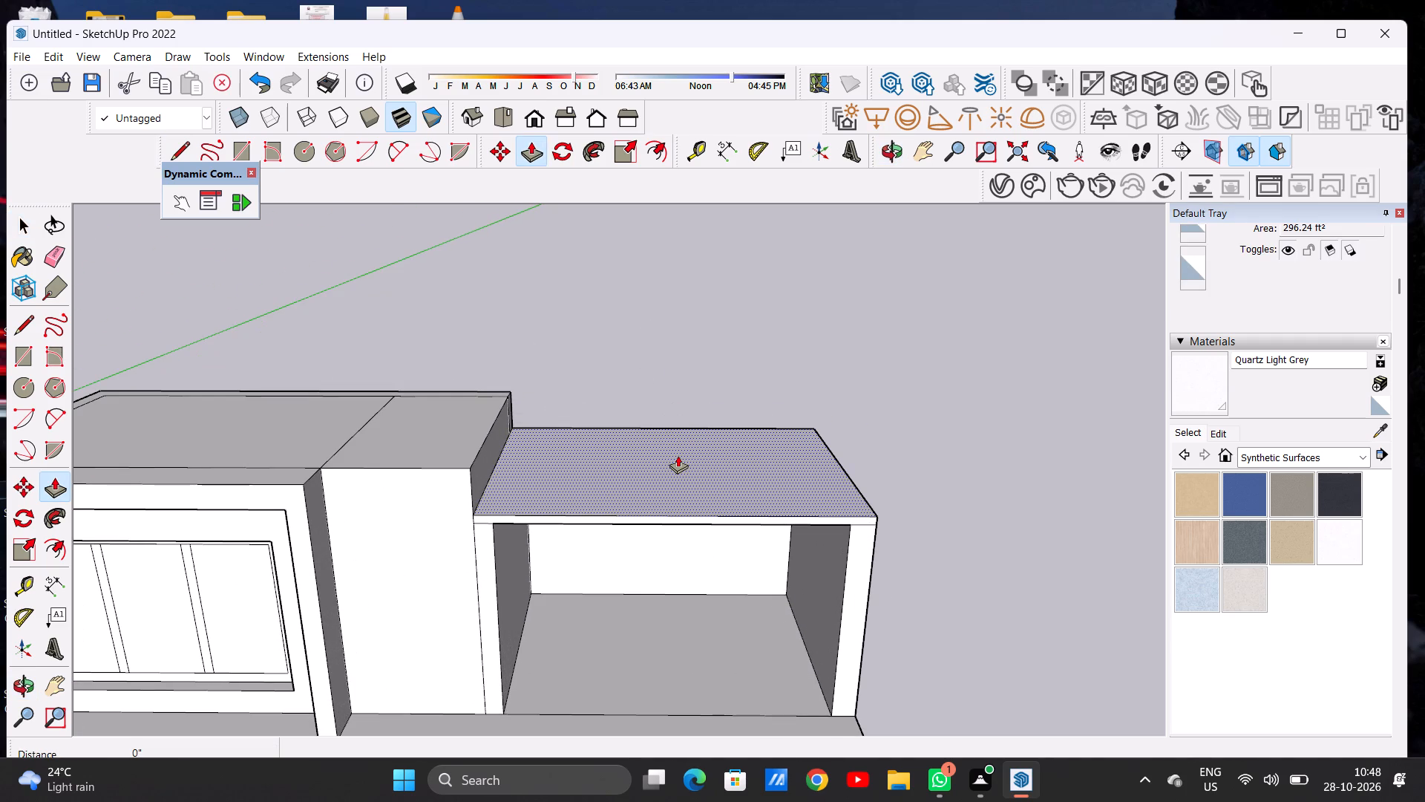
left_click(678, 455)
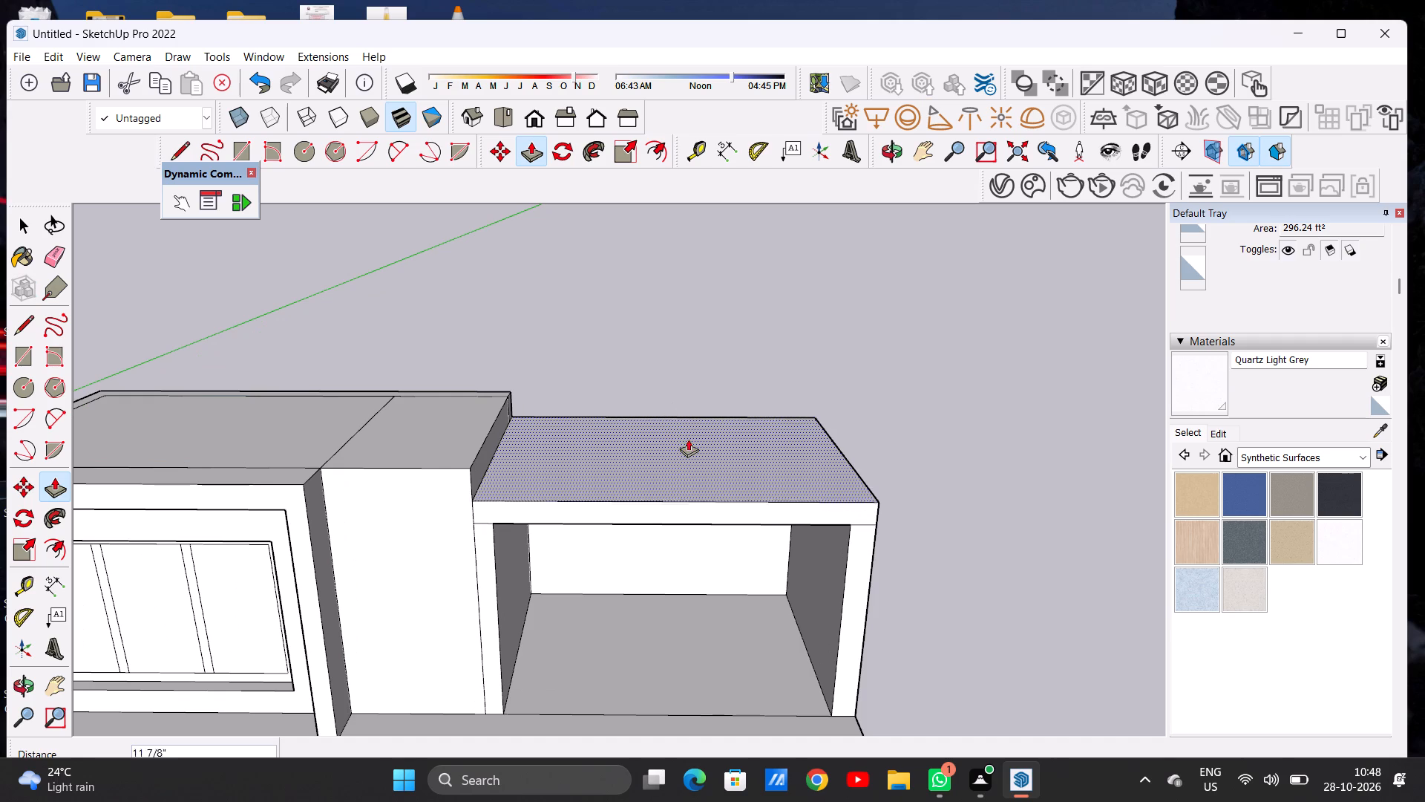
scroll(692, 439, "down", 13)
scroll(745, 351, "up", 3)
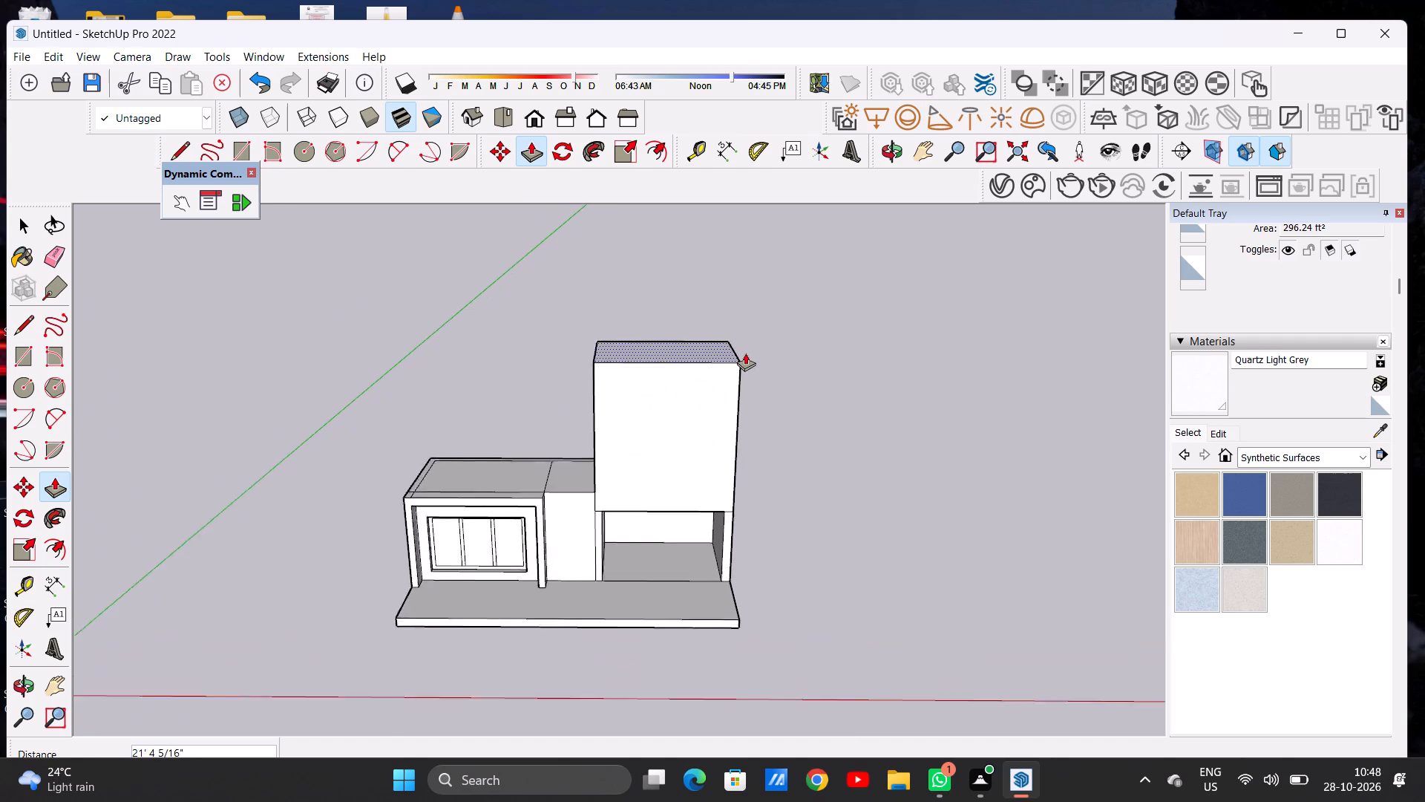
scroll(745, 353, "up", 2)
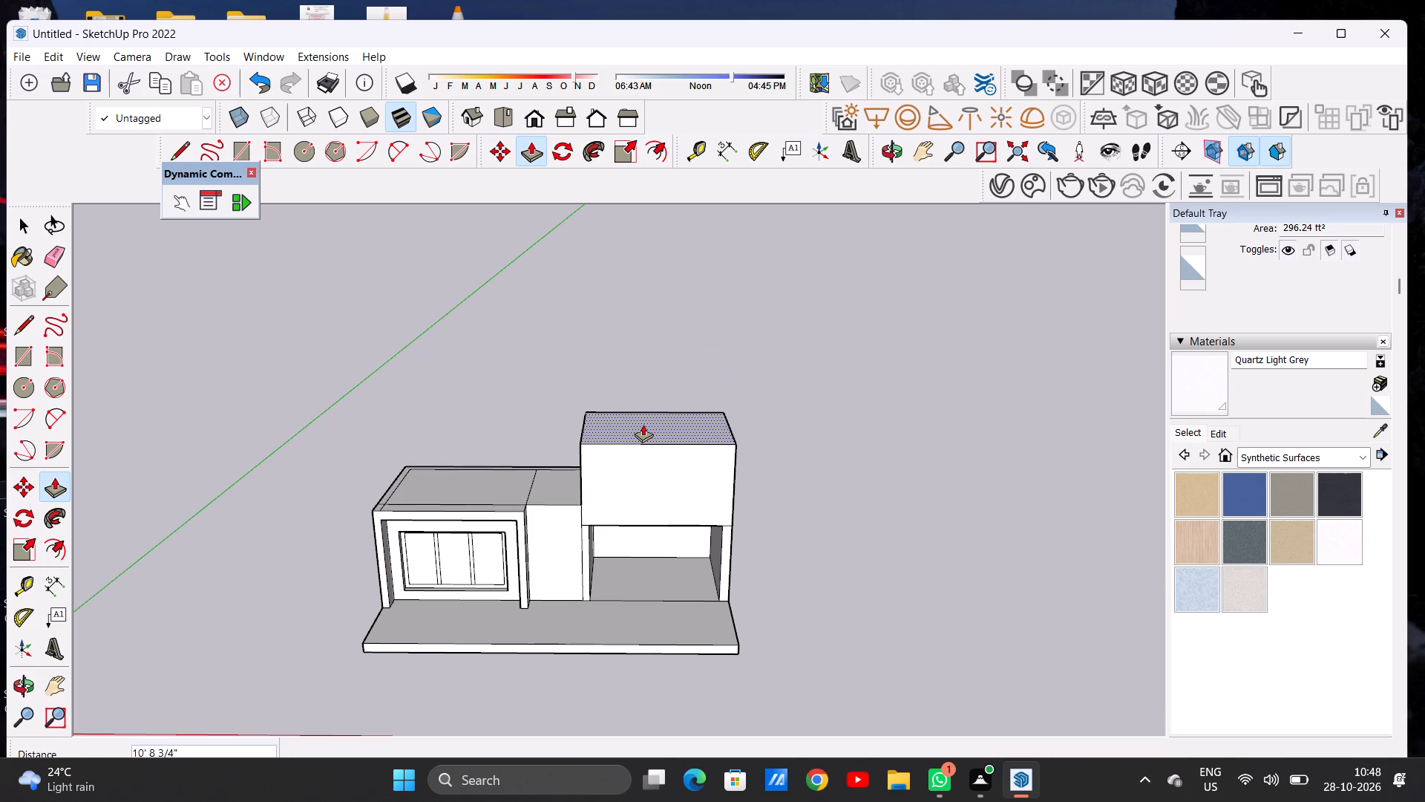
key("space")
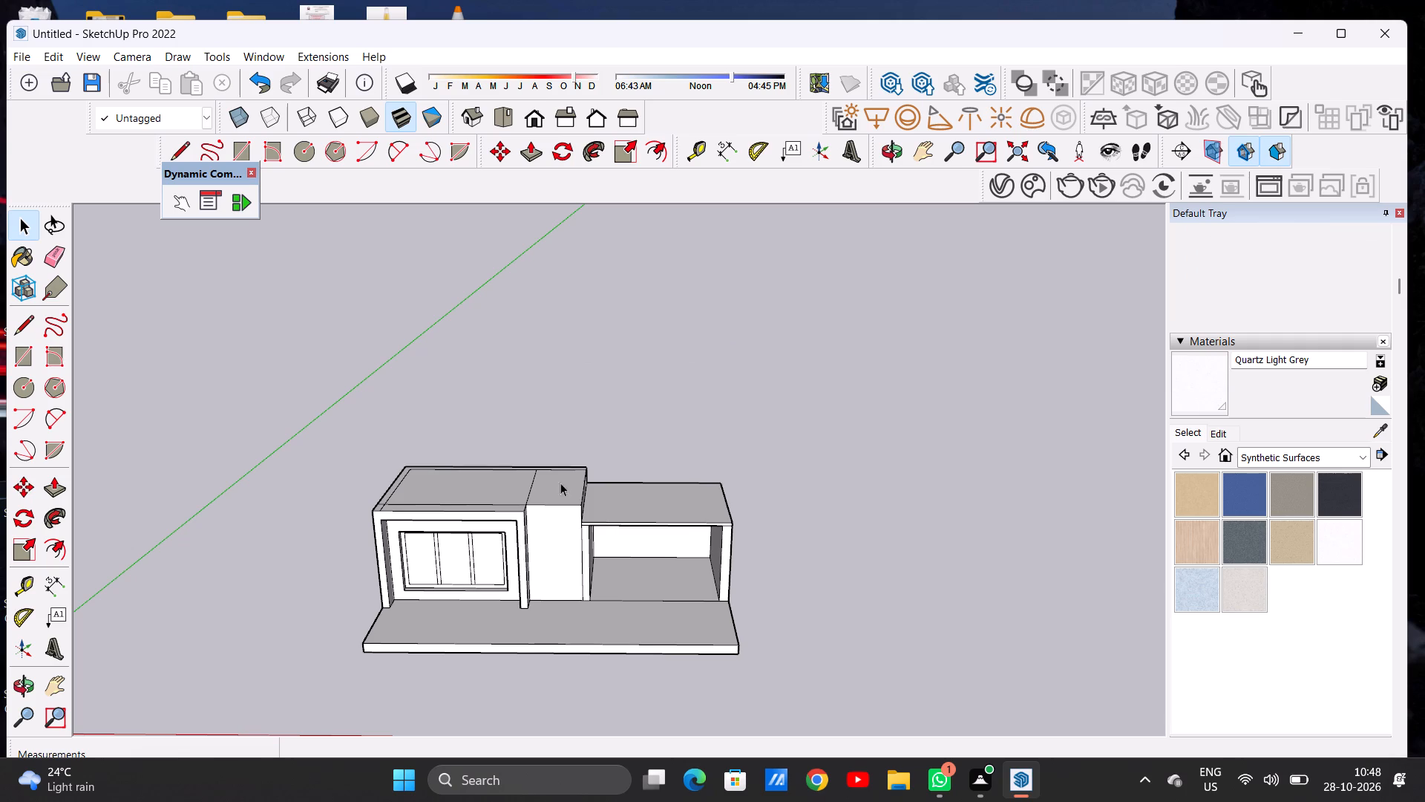
Examine the building's front and the open bay from afar and close up at near eye level.
scroll(635, 473, "down", 2)
scroll(620, 476, "up", 2)
scroll(620, 476, "down", 1)
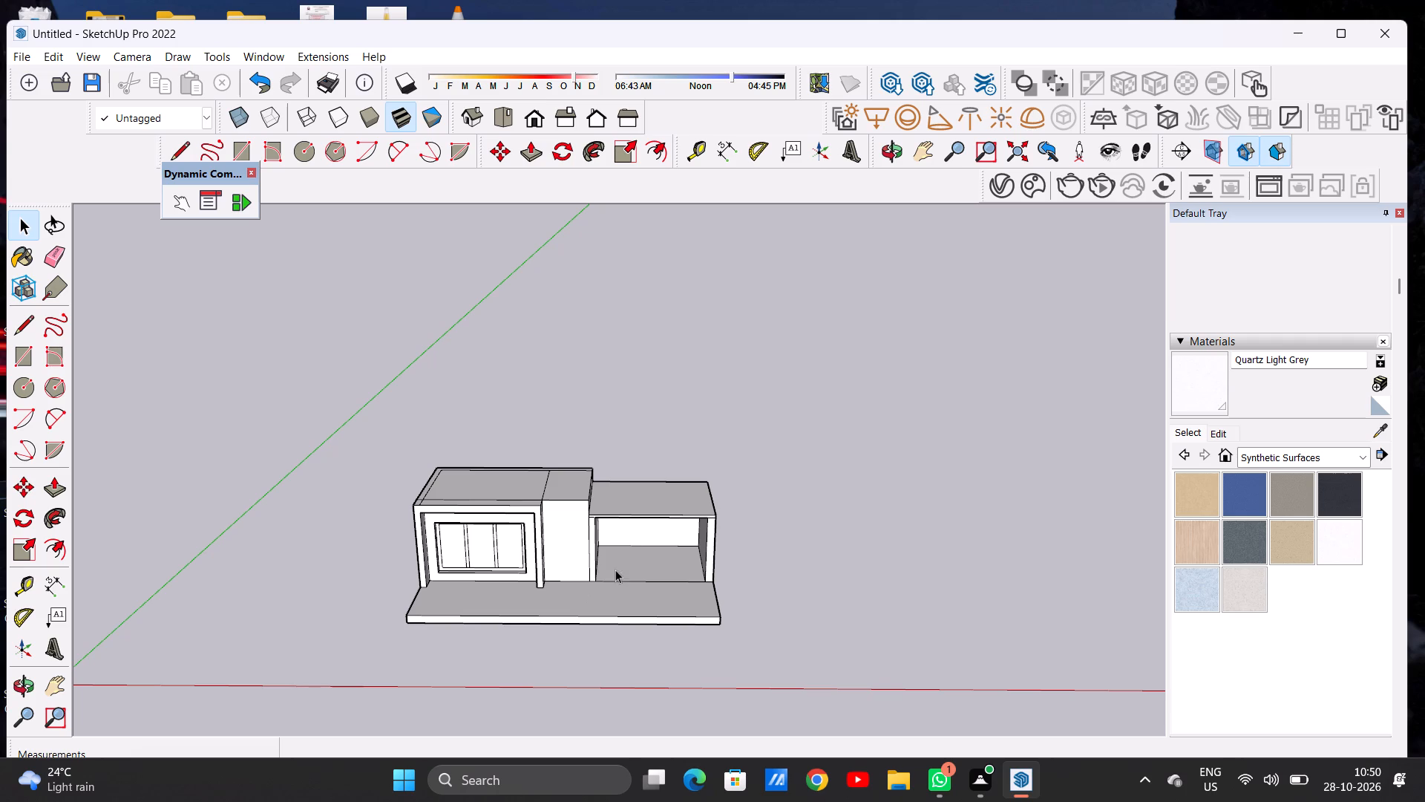
scroll(621, 514, "down", 2)
scroll(624, 512, "up", 1)
scroll(625, 511, "down", 20)
scroll(625, 511, "down", 17)
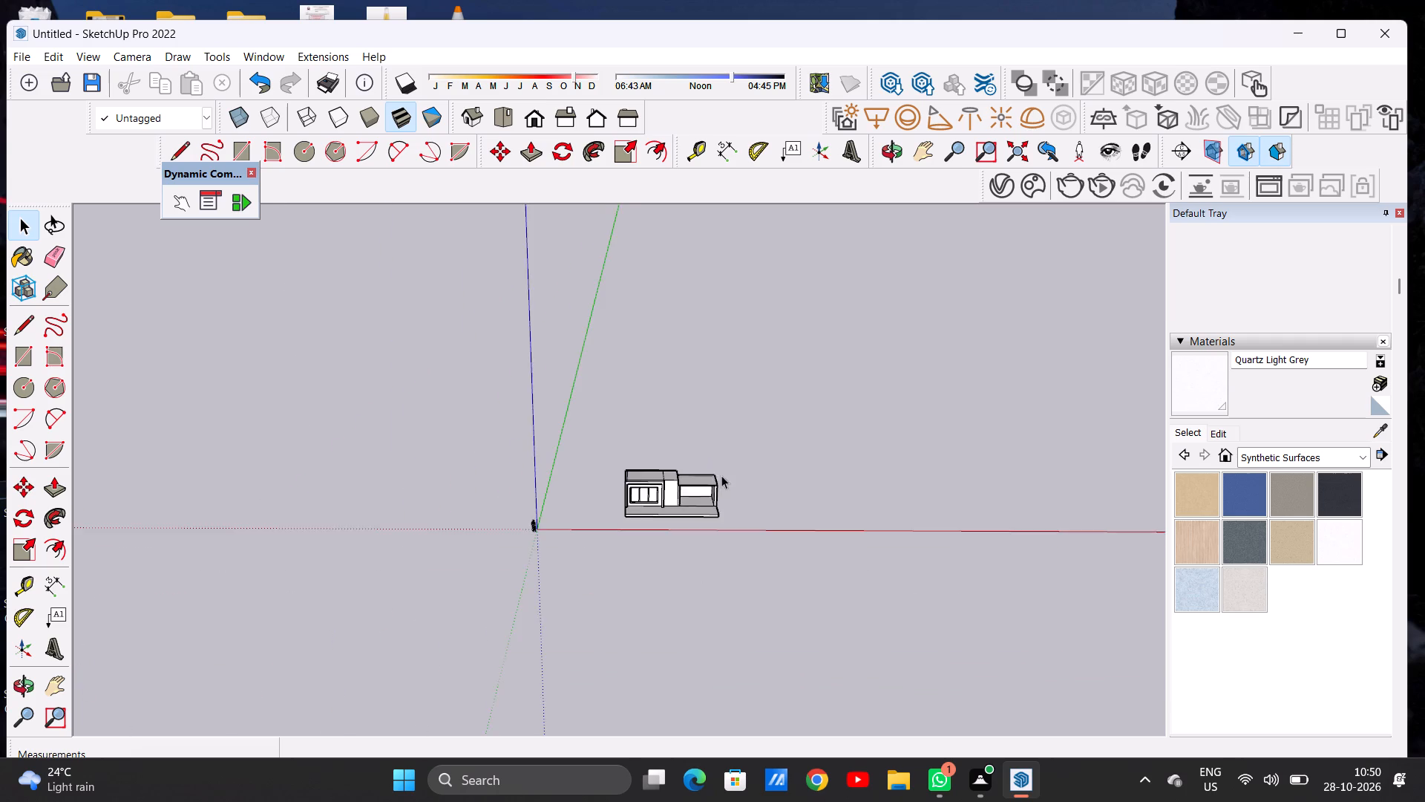
scroll(702, 495, "up", 13)
scroll(671, 488, "down", 1)
scroll(671, 488, "up", 2)
middle_click_drag(650, 498, 646, 427)
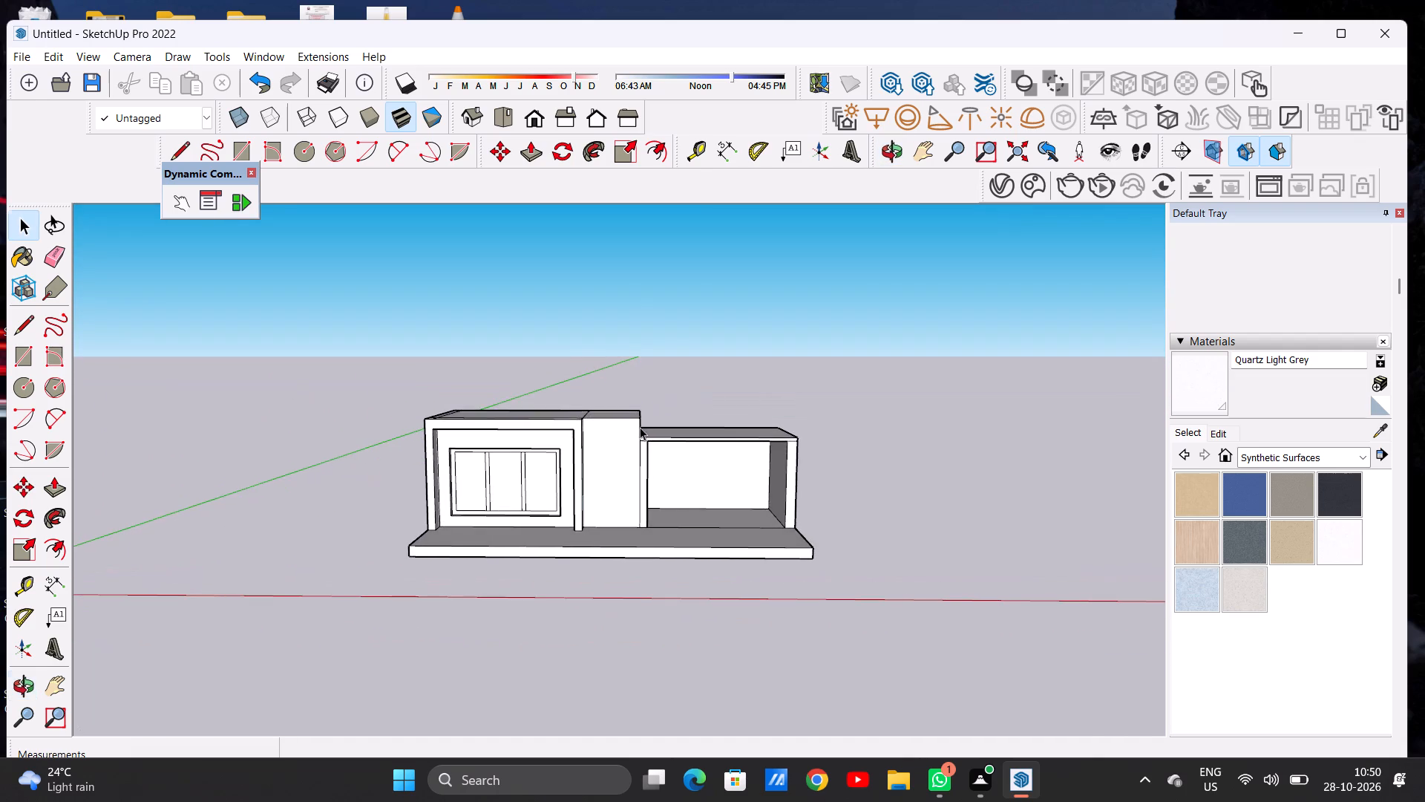
scroll(644, 427, "up", 4)
scroll(802, 456, "down", 12)
middle_click_drag(825, 470, 779, 457)
scroll(779, 457, "up", 4)
scroll(779, 457, "down", 1)
scroll(779, 457, "up", 9)
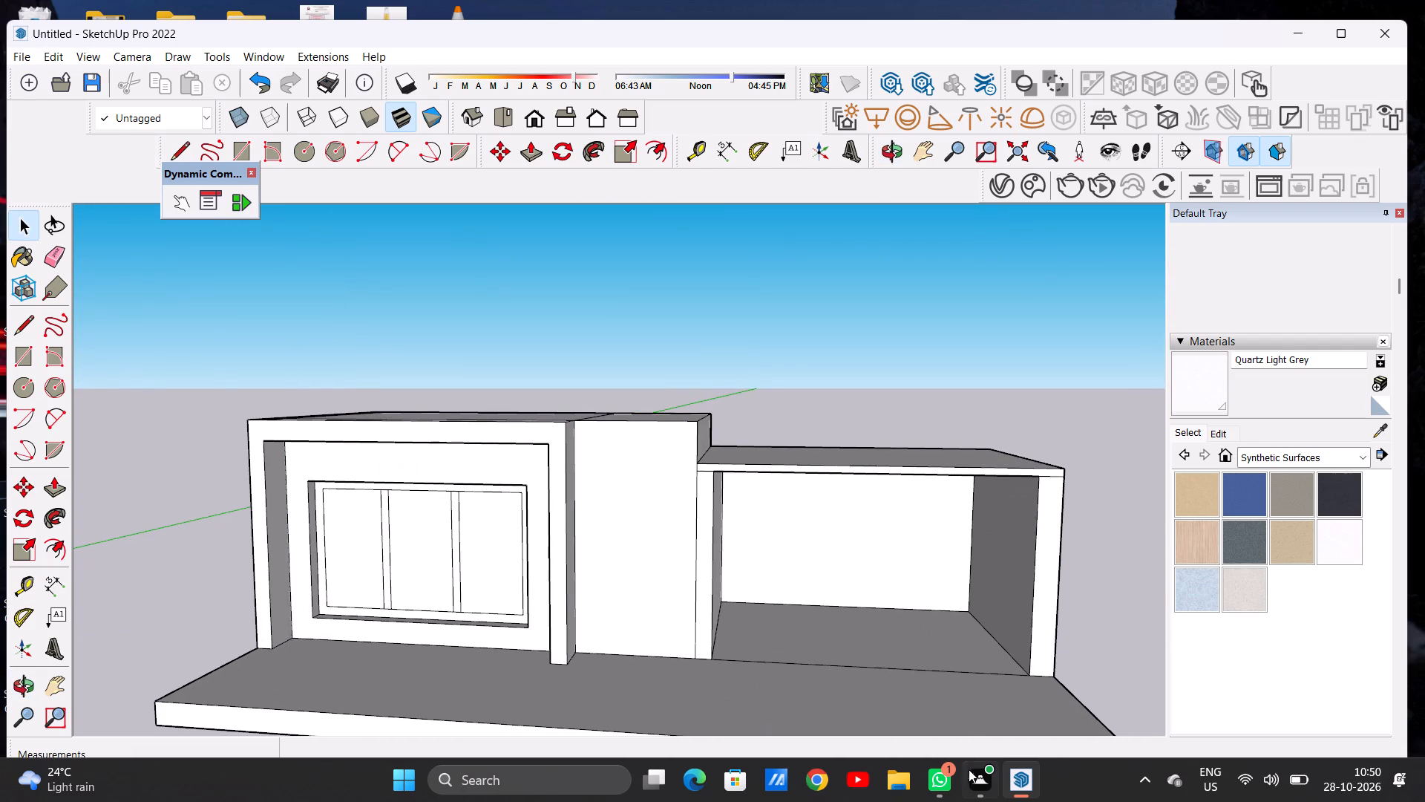
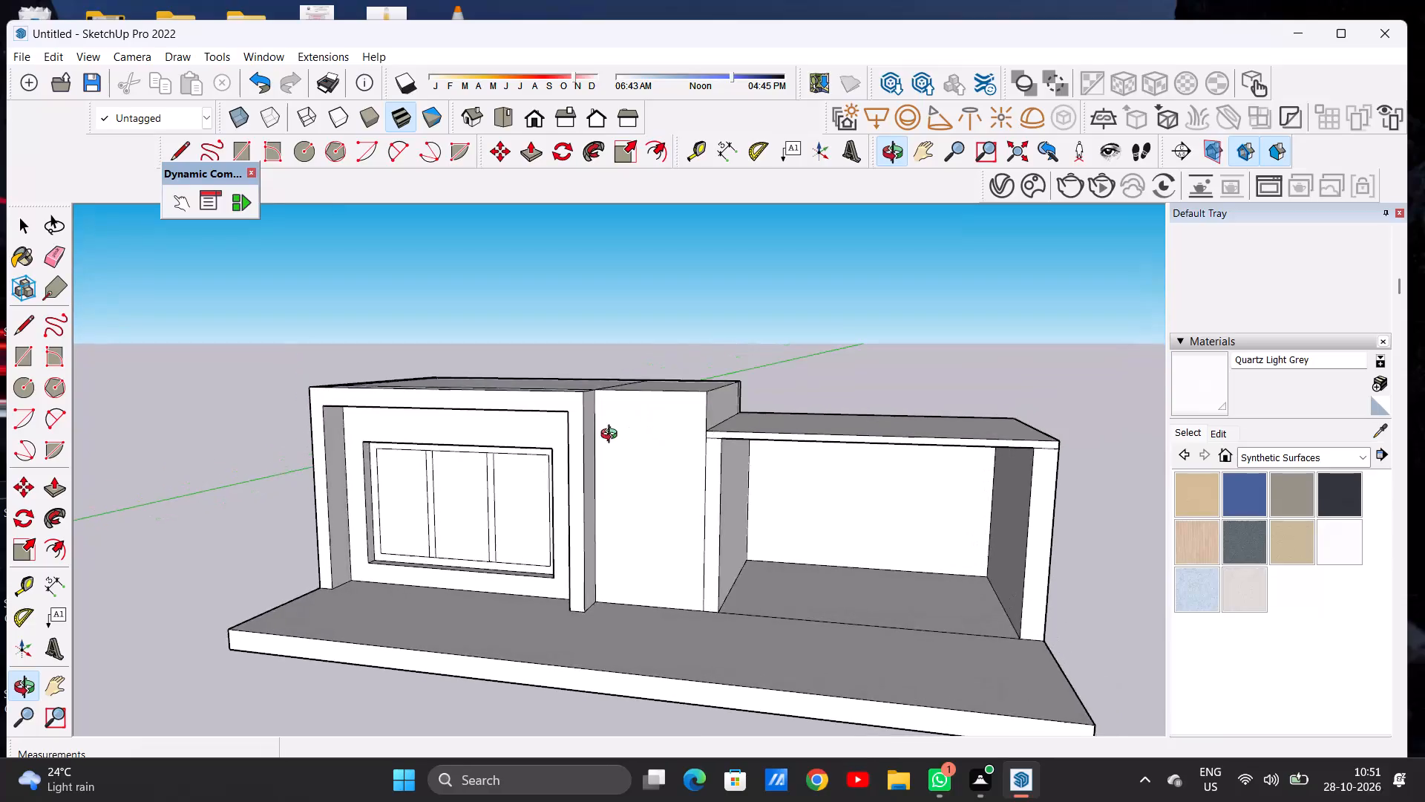
Examine the main block's roof and front from above and from closer up.
scroll(516, 406, "down", 2)
scroll(516, 407, "up", 1)
scroll(516, 407, "down", 4)
middle_click_drag(584, 393, 626, 486)
scroll(674, 458, "down", 4)
scroll(600, 414, "up", 4)
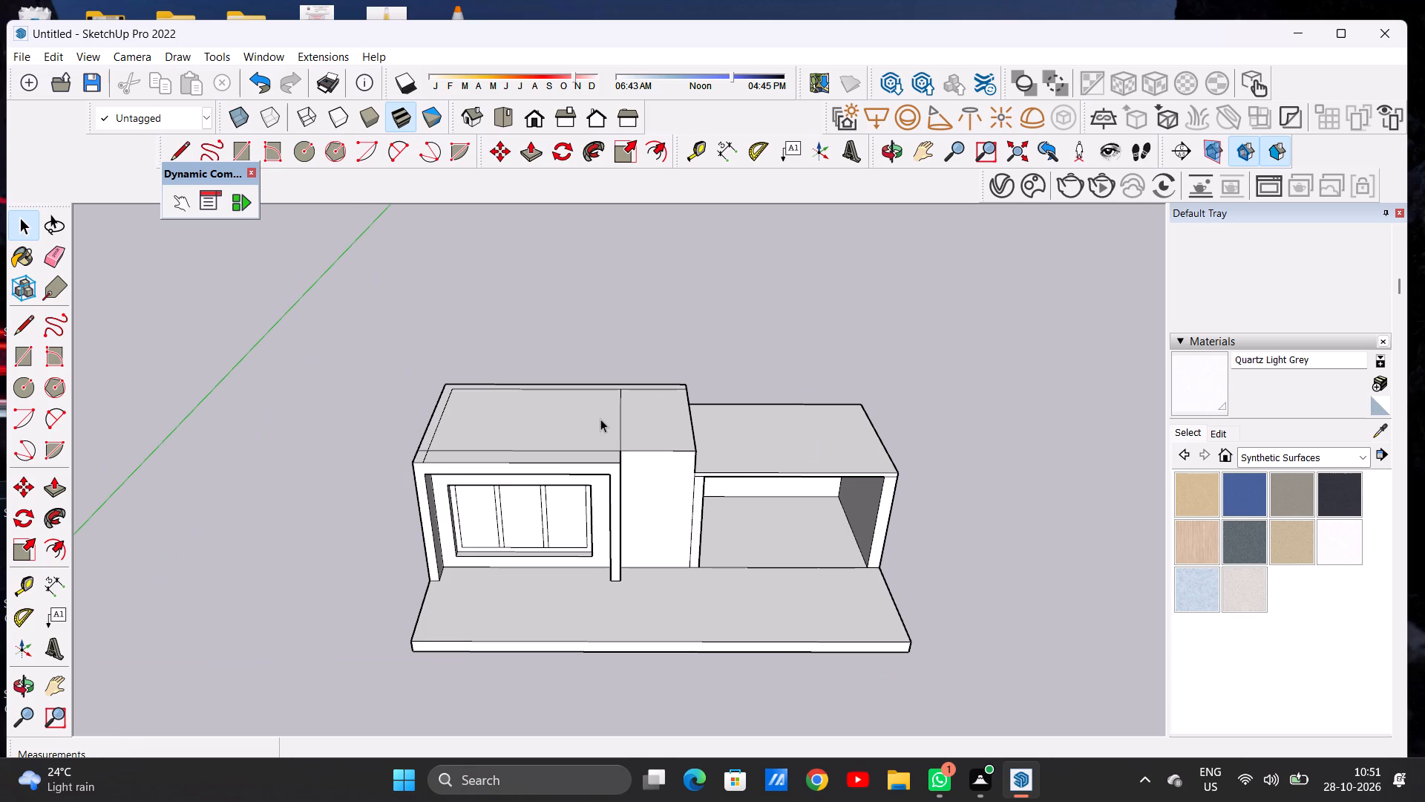
scroll(594, 429, "up", 5)
middle_click_drag(597, 475, 587, 415)
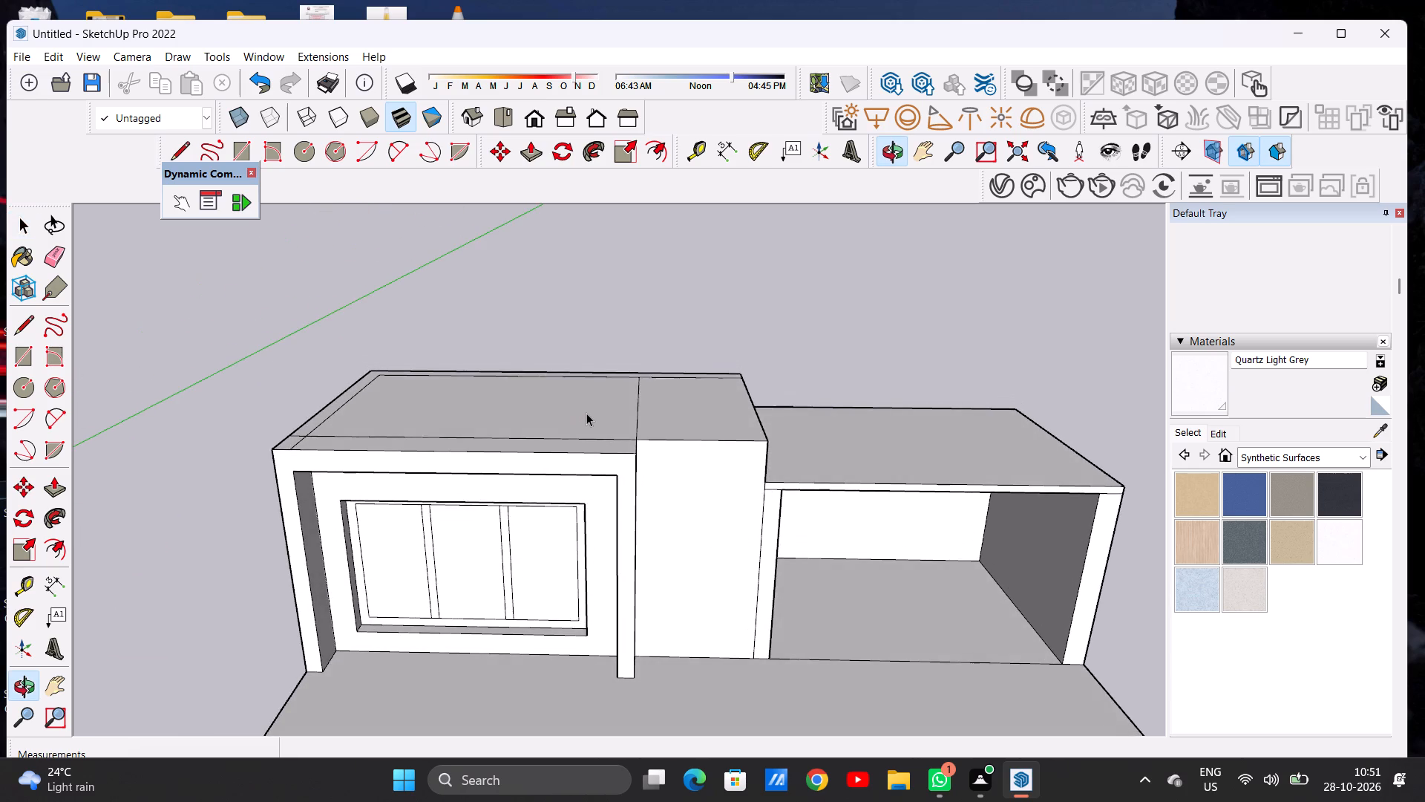
scroll(587, 411, "up", 1)
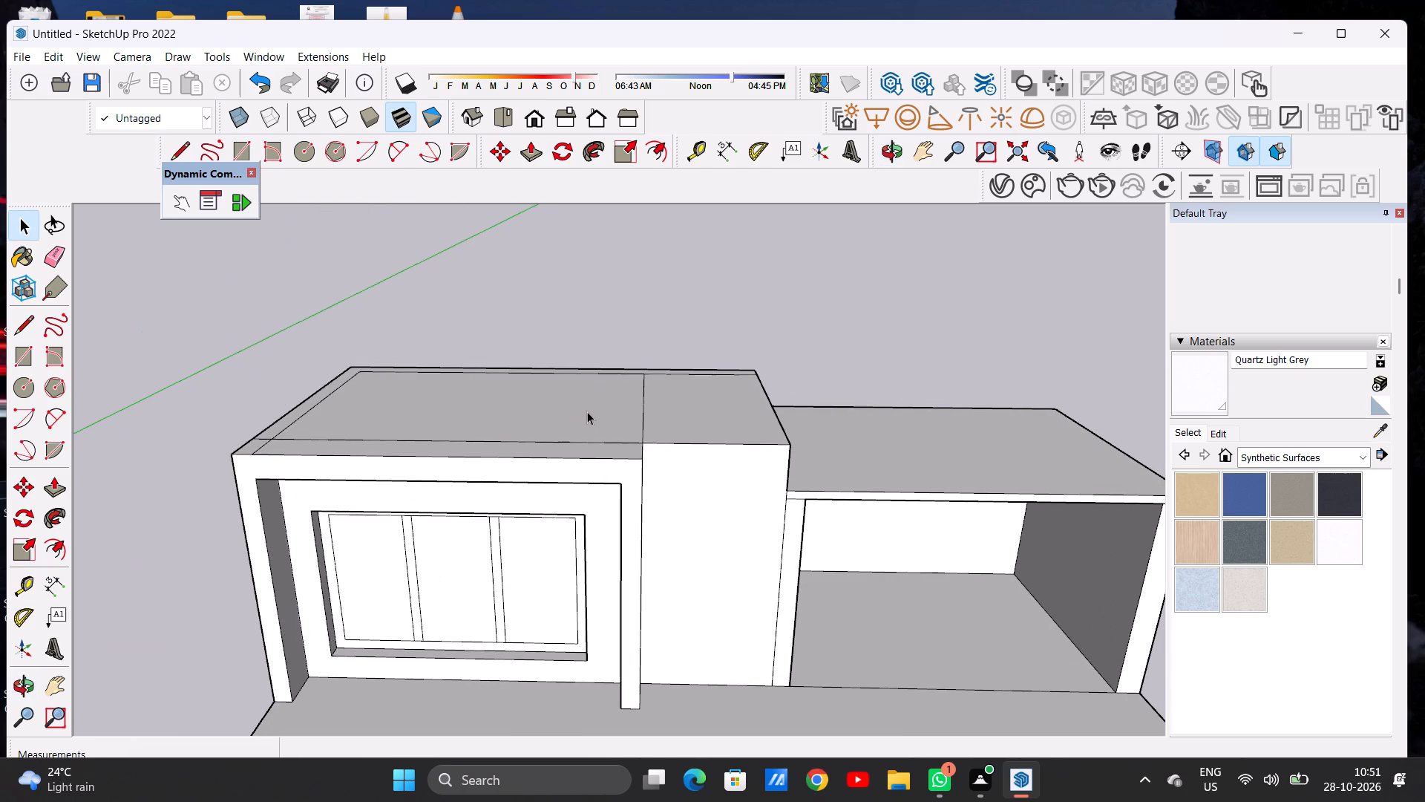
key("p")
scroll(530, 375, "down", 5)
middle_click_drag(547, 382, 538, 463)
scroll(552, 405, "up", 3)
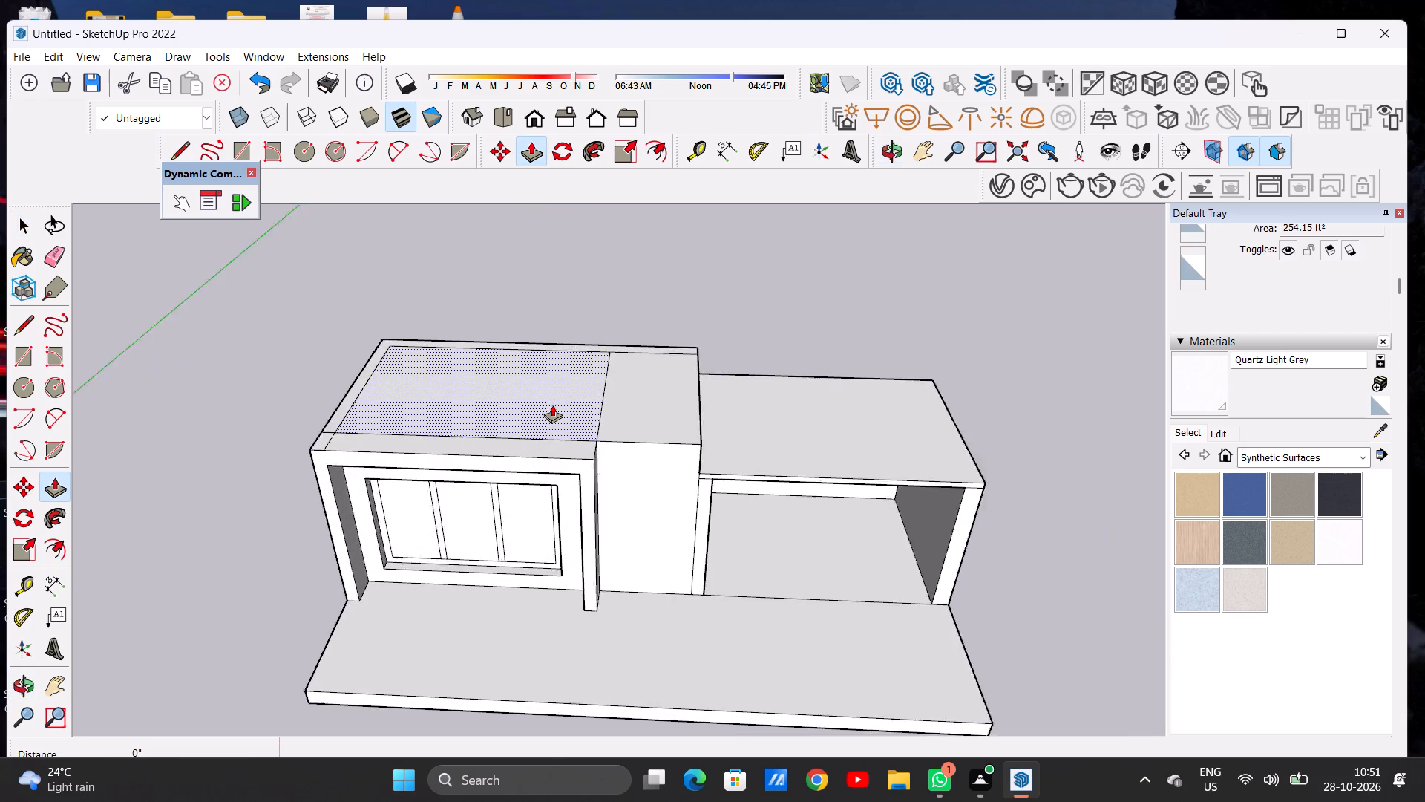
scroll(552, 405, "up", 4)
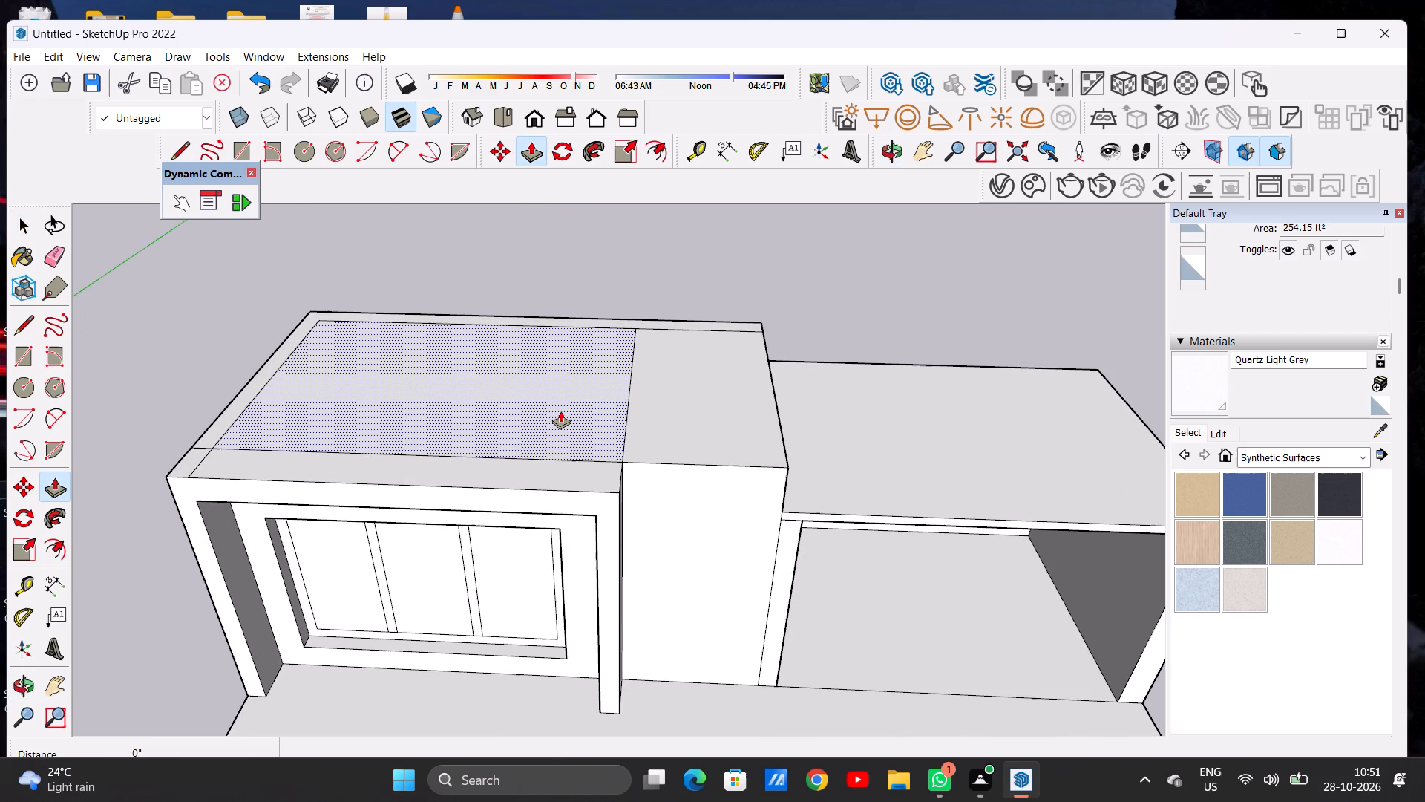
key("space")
Draw a line about 1' 2 1/2" across the main block's rear roof strip, continuing the dividing line to the rear edge.
middle_click_drag(571, 360, 572, 507)
middle_click_drag(558, 383, 564, 420)
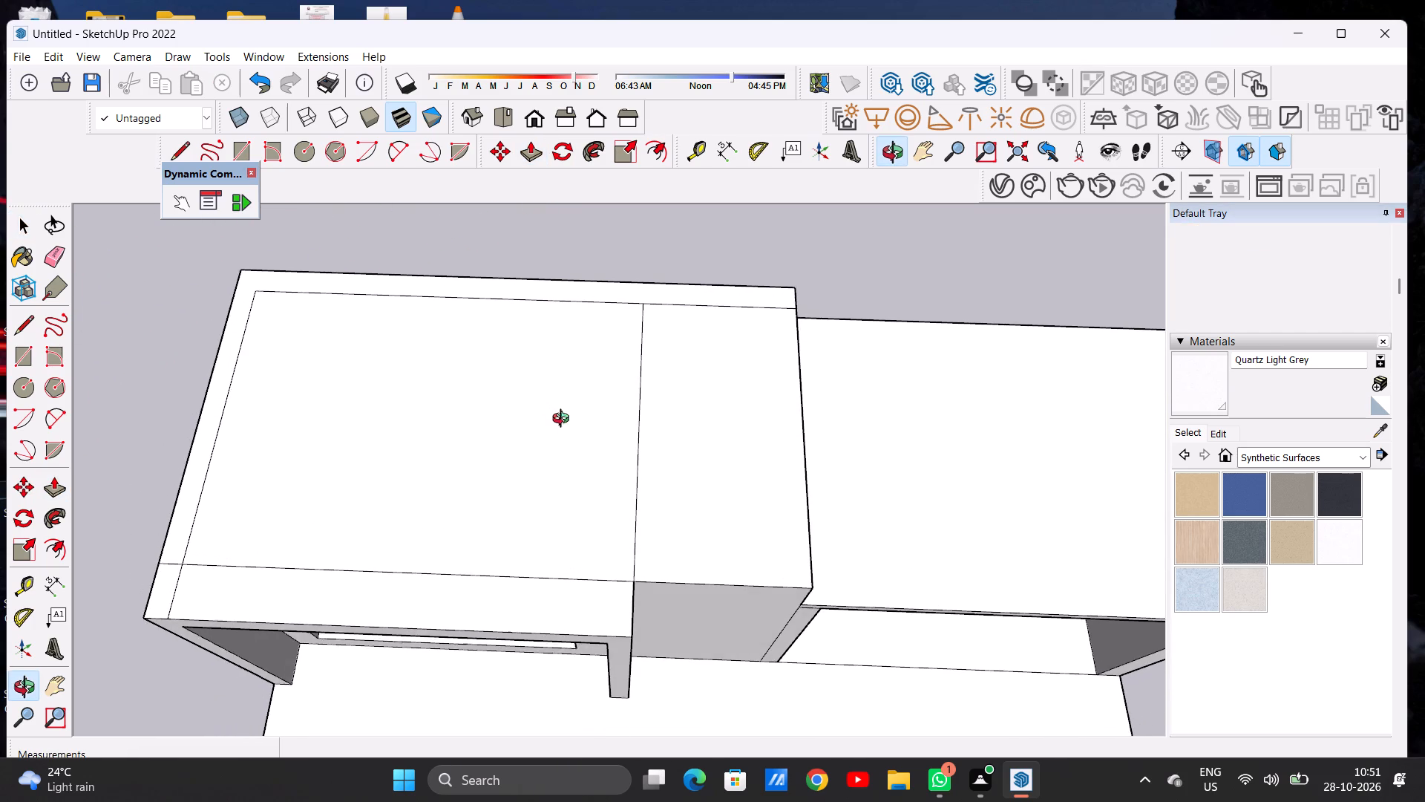
middle_click_drag(564, 420, 564, 422)
key("l")
scroll(641, 316, "up", 10)
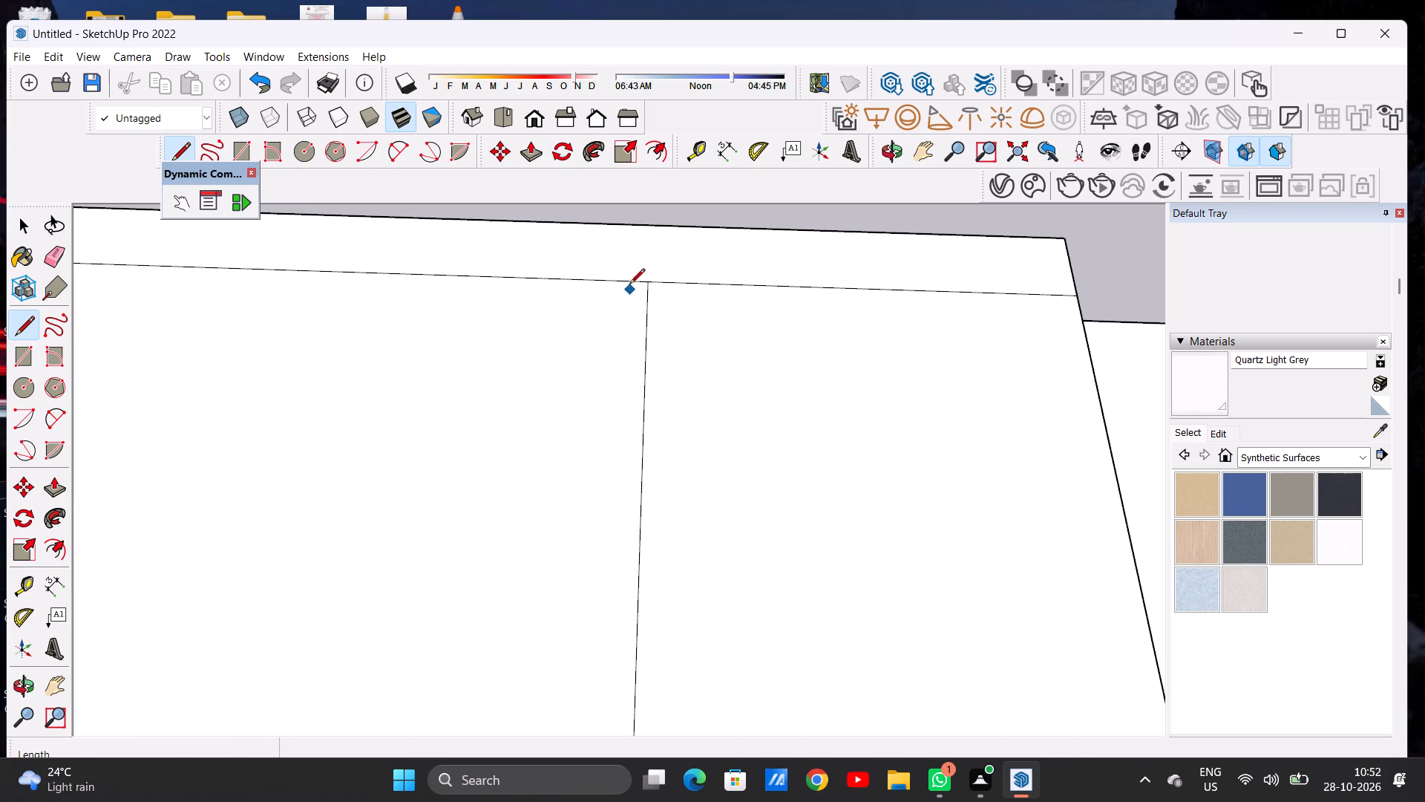
left_click(654, 280)
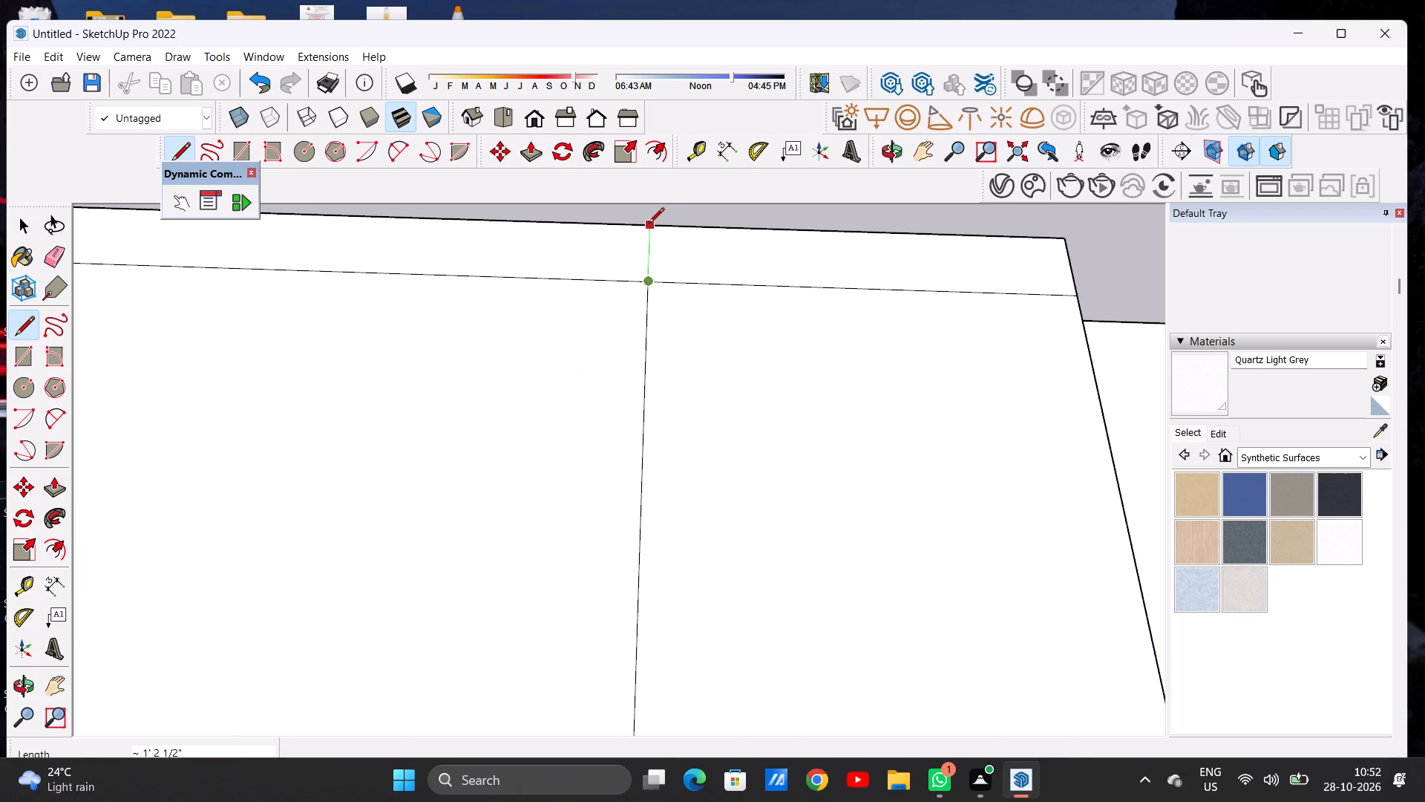
left_click(649, 224)
key("space")
Erase the short edge crossing the front roof strip at the main block's outer corner, away from the bay.
scroll(636, 394, "down", 8)
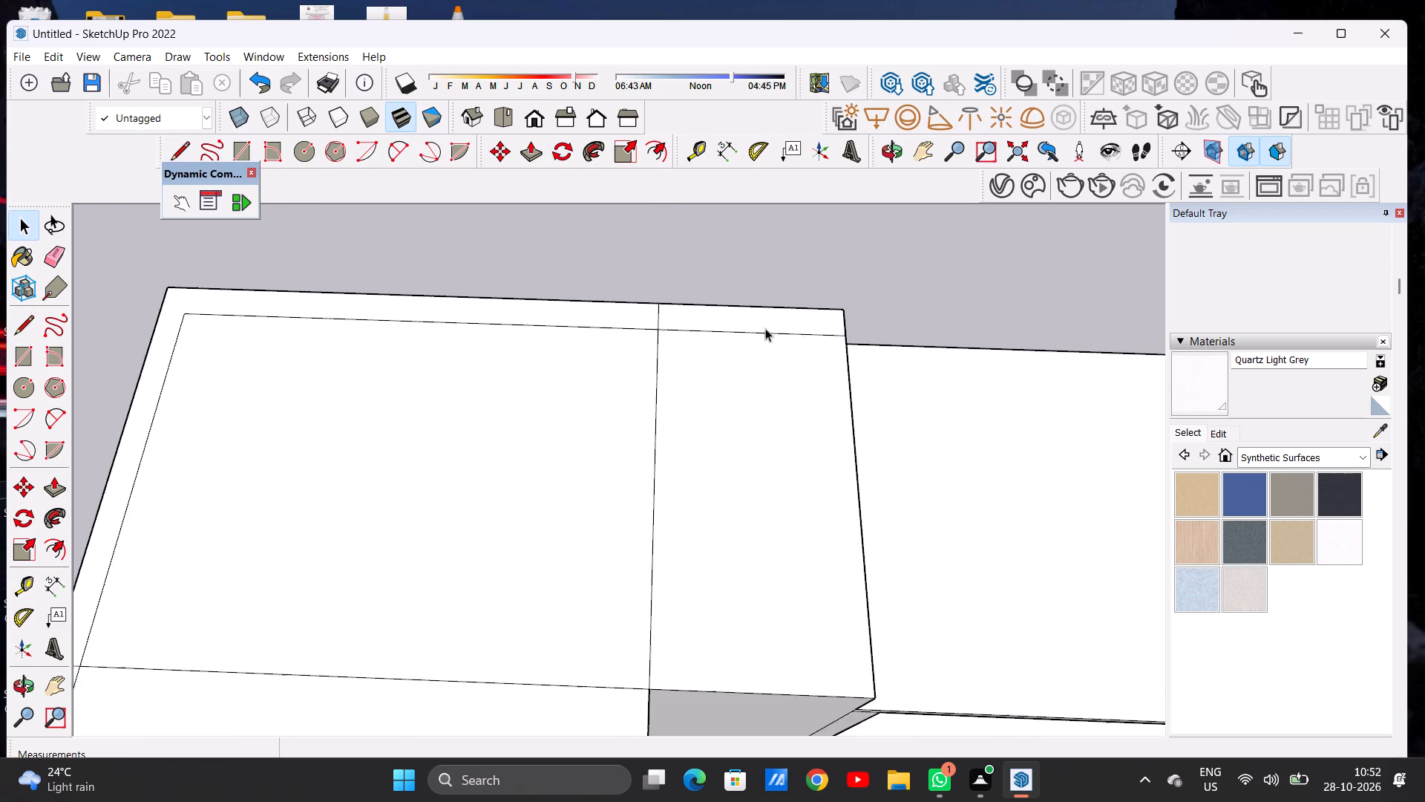
scroll(765, 328, "down", 6)
middle_click_drag(584, 440, 603, 322)
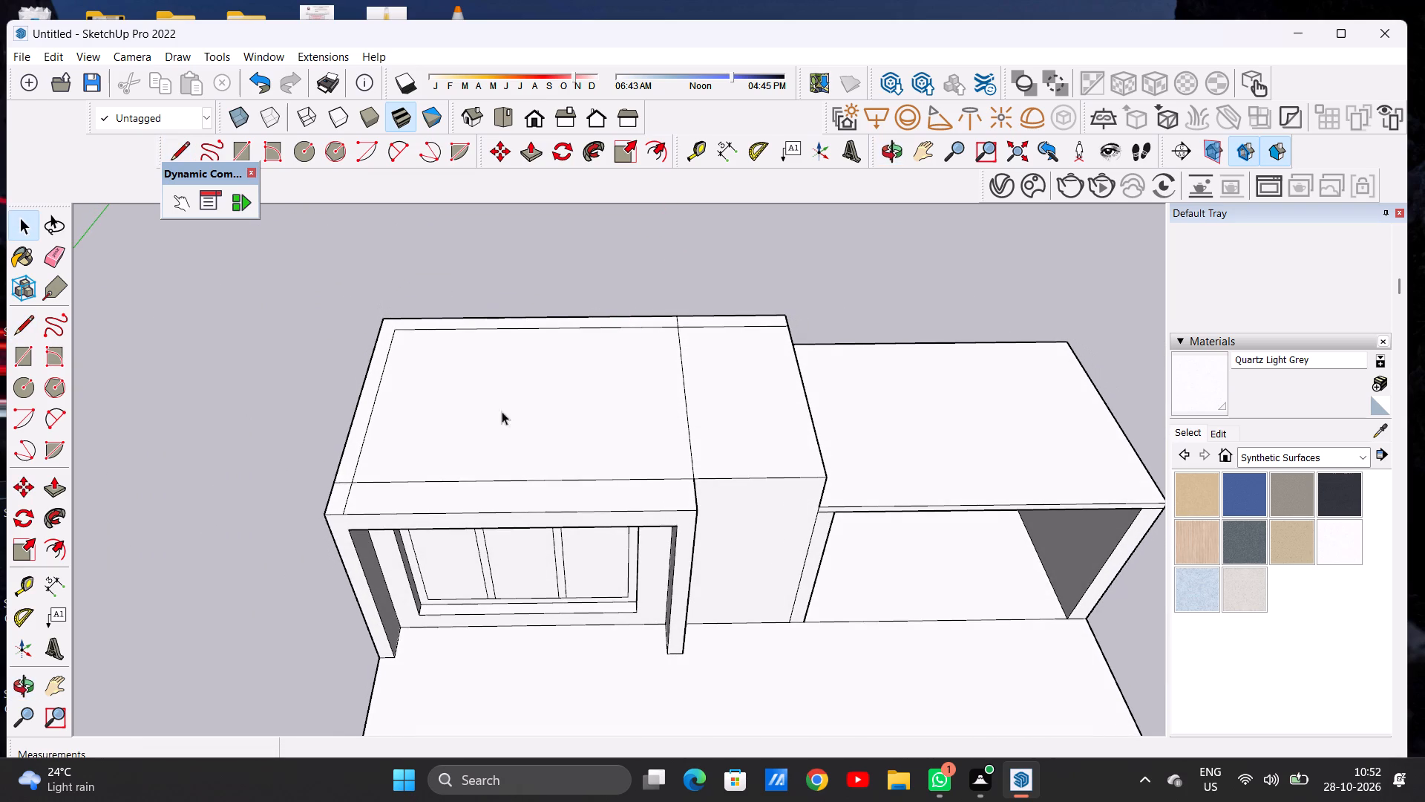
scroll(357, 486, "up", 6)
key("e")
scroll(335, 522, "up", 5)
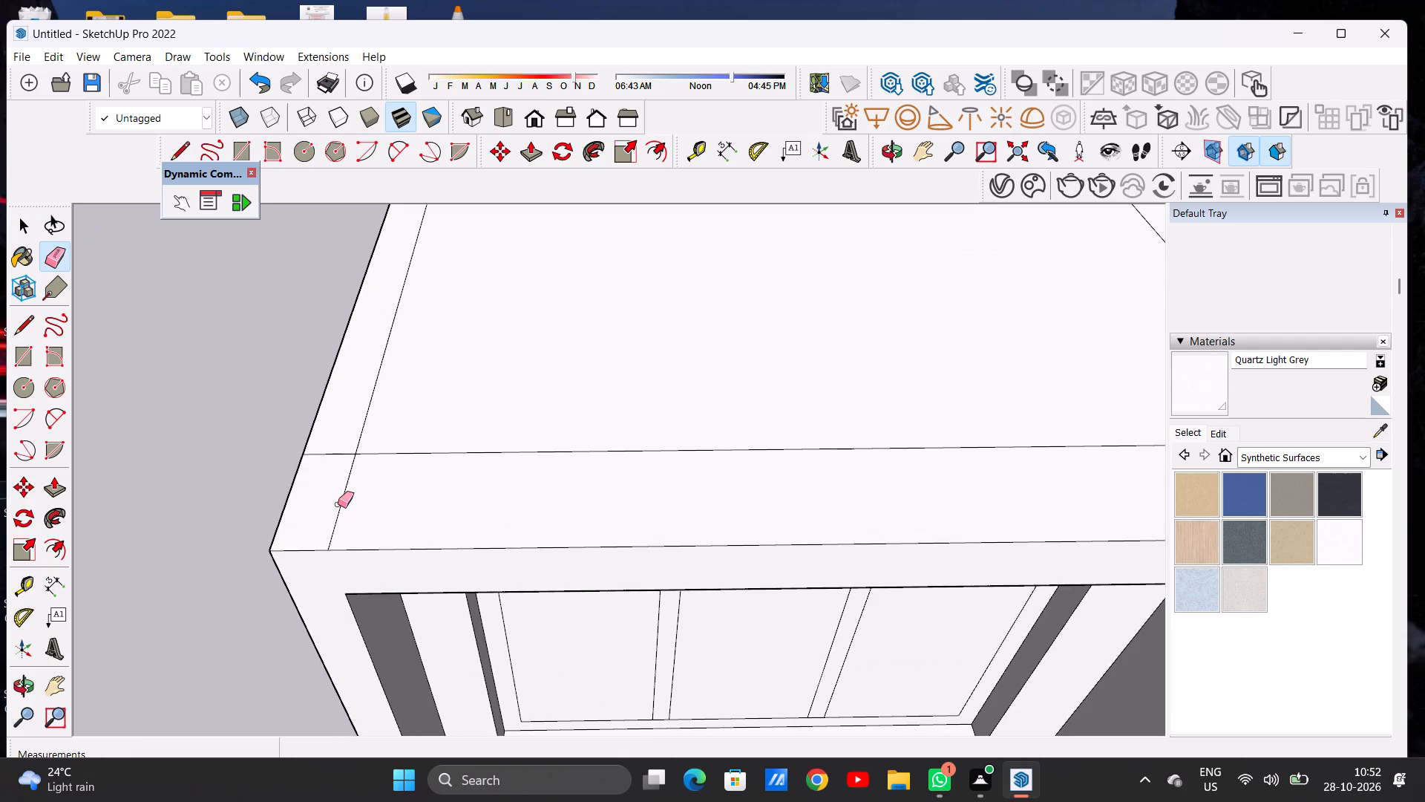
left_click_drag(338, 504, 349, 512)
key("space")
Raise the main block's large inset roof panel about 7' 3 1/8" to form an upper volume above the window.
scroll(495, 515, "down", 1)
scroll(495, 513, "up", 1)
scroll(495, 509, "down", 8)
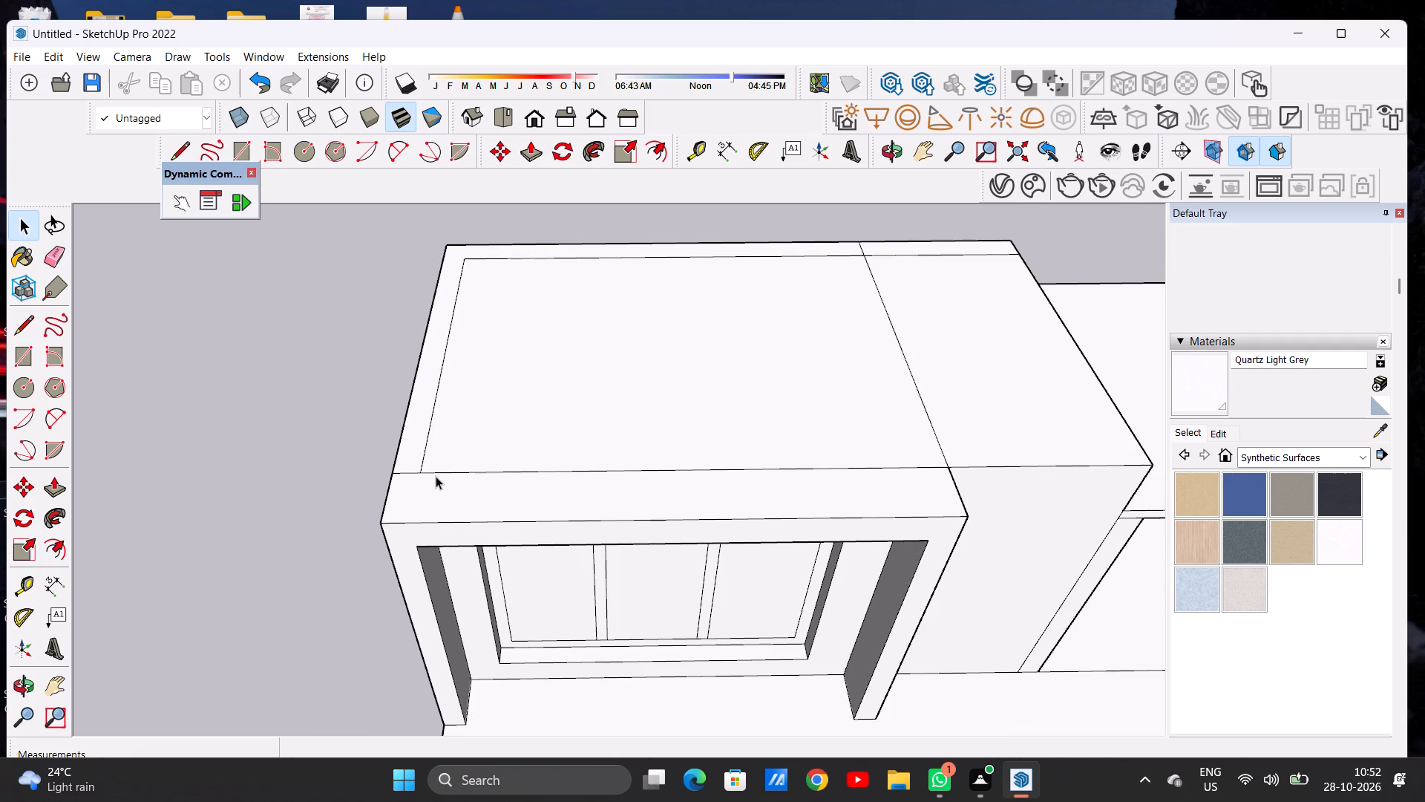
scroll(333, 477, "down", 2)
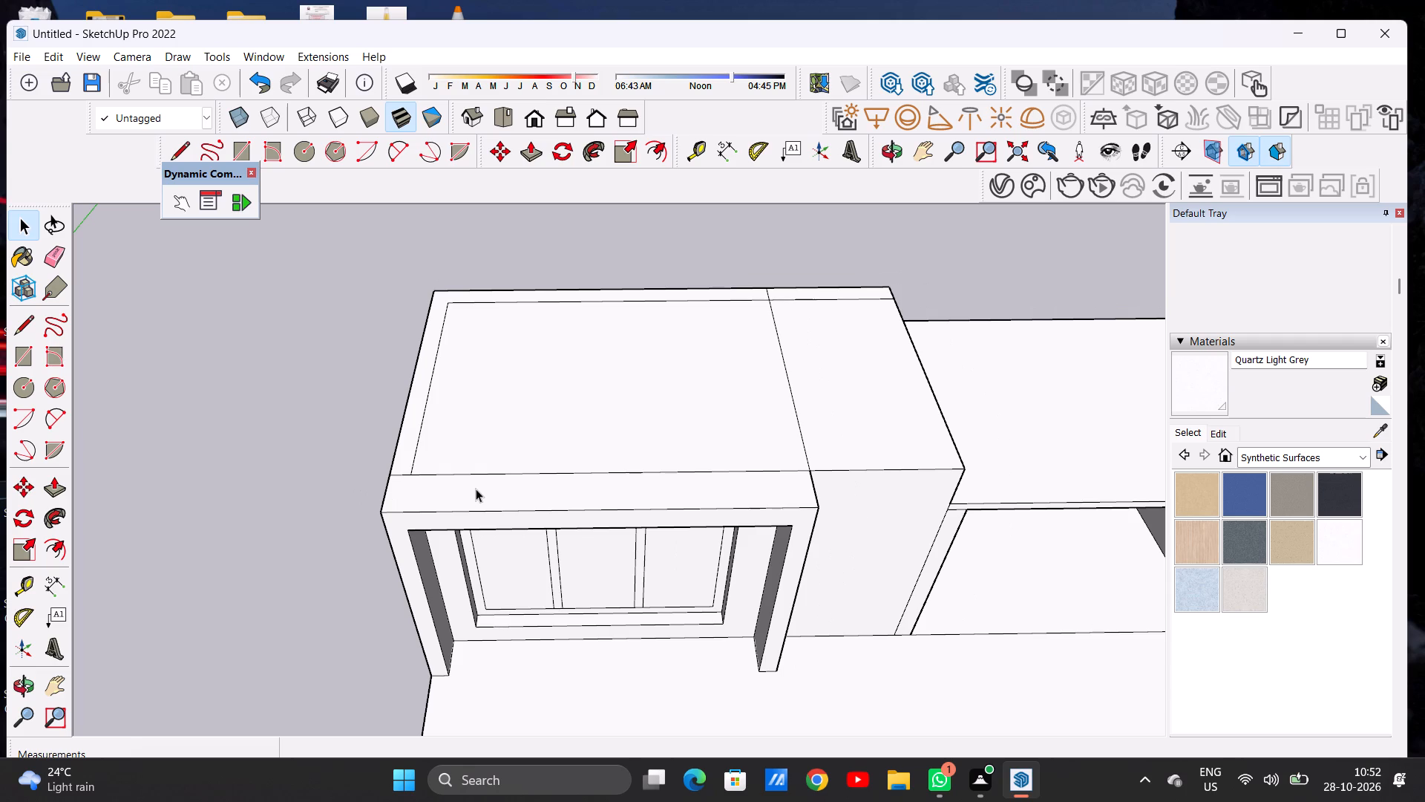
middle_click_drag(509, 493, 477, 396)
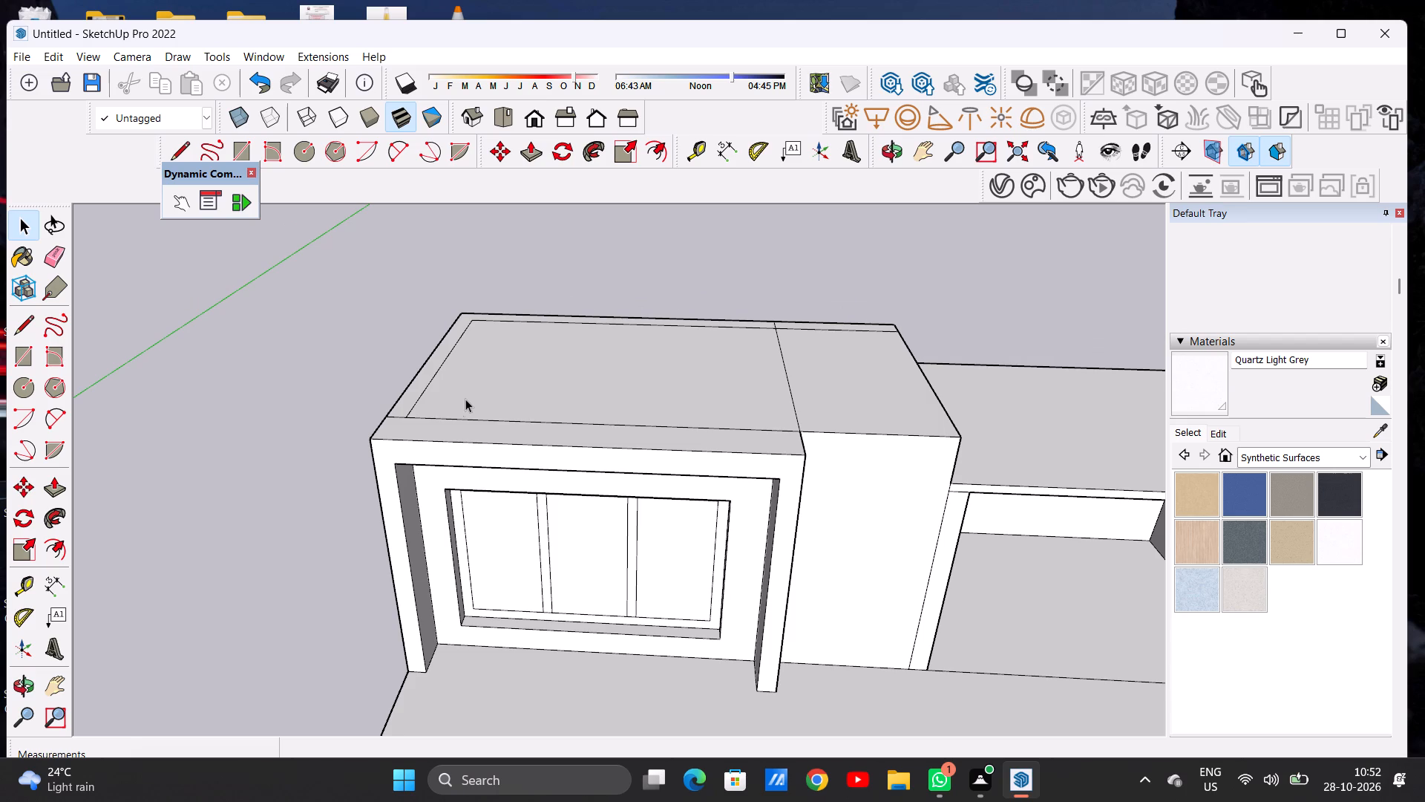
scroll(409, 419, "down", 4)
middle_click_drag(518, 382, 528, 466)
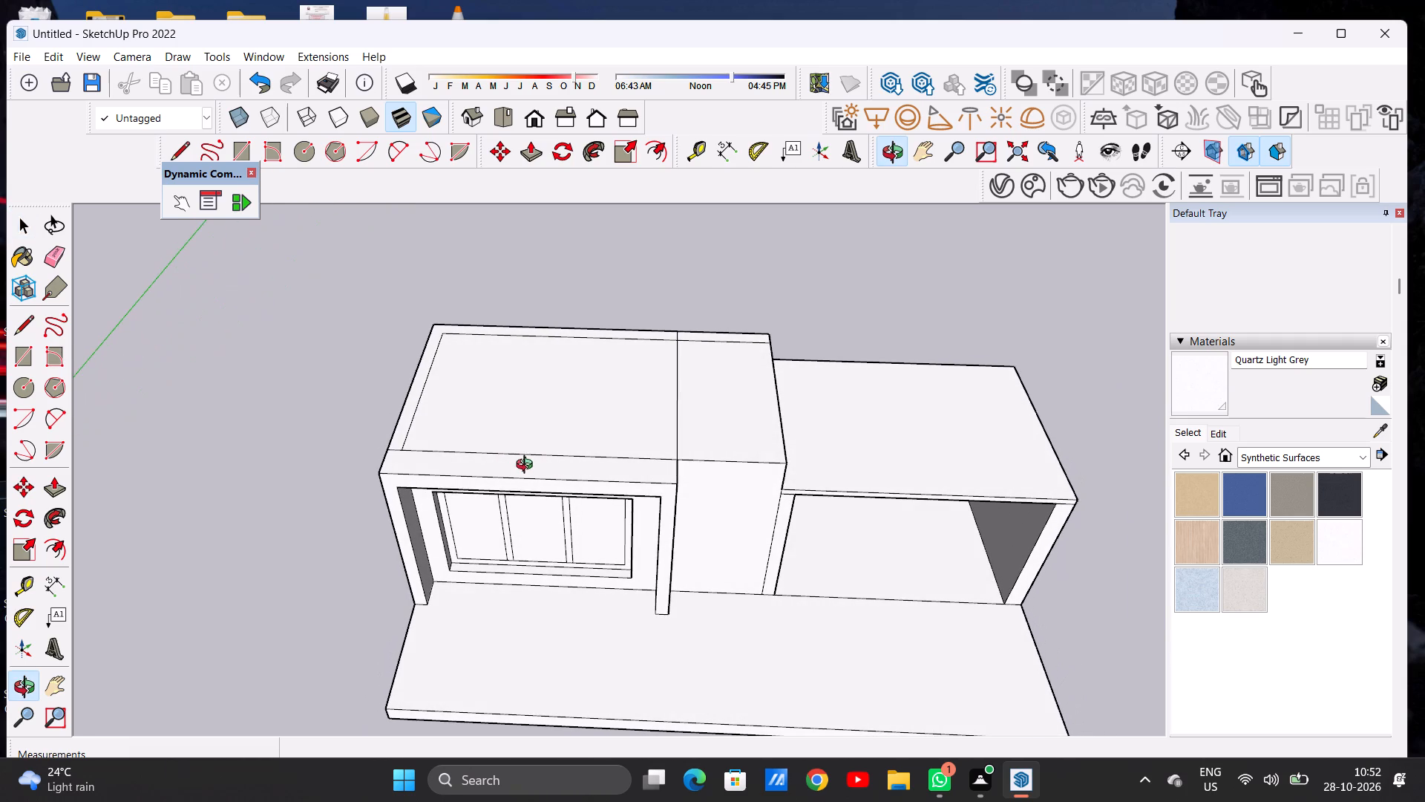
middle_click_drag(528, 466, 528, 466)
scroll(559, 410, "up", 2)
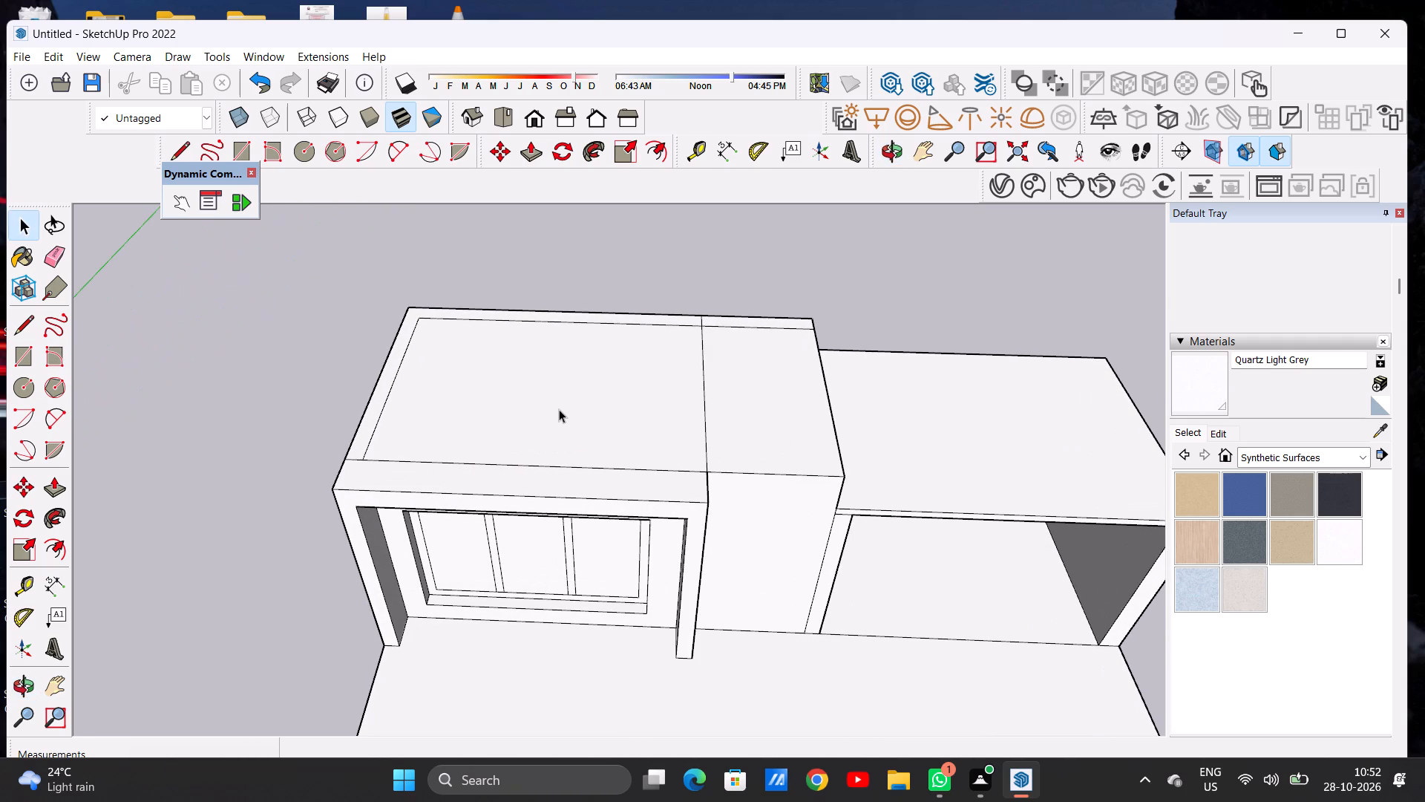
key("p")
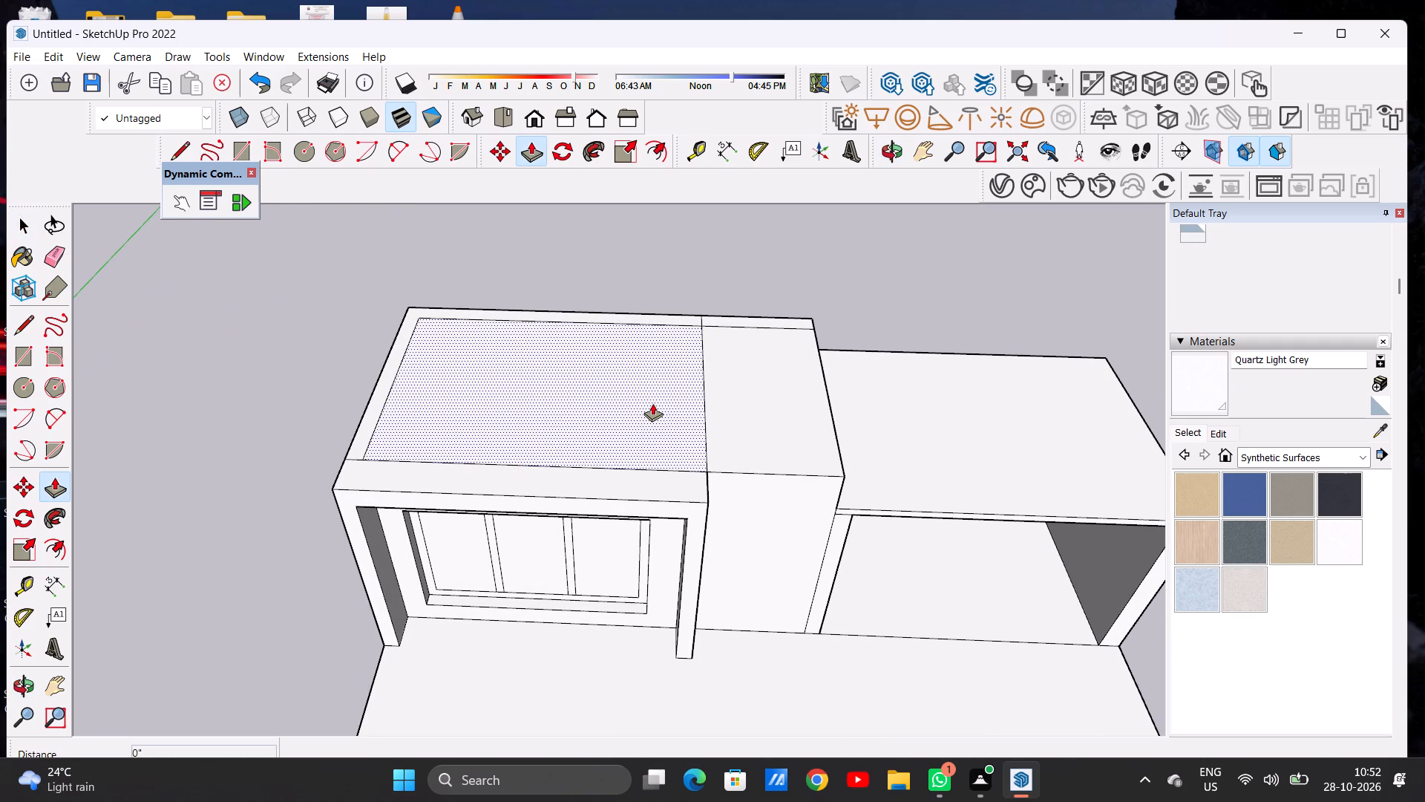
left_click(652, 403)
scroll(666, 410, "down", 5)
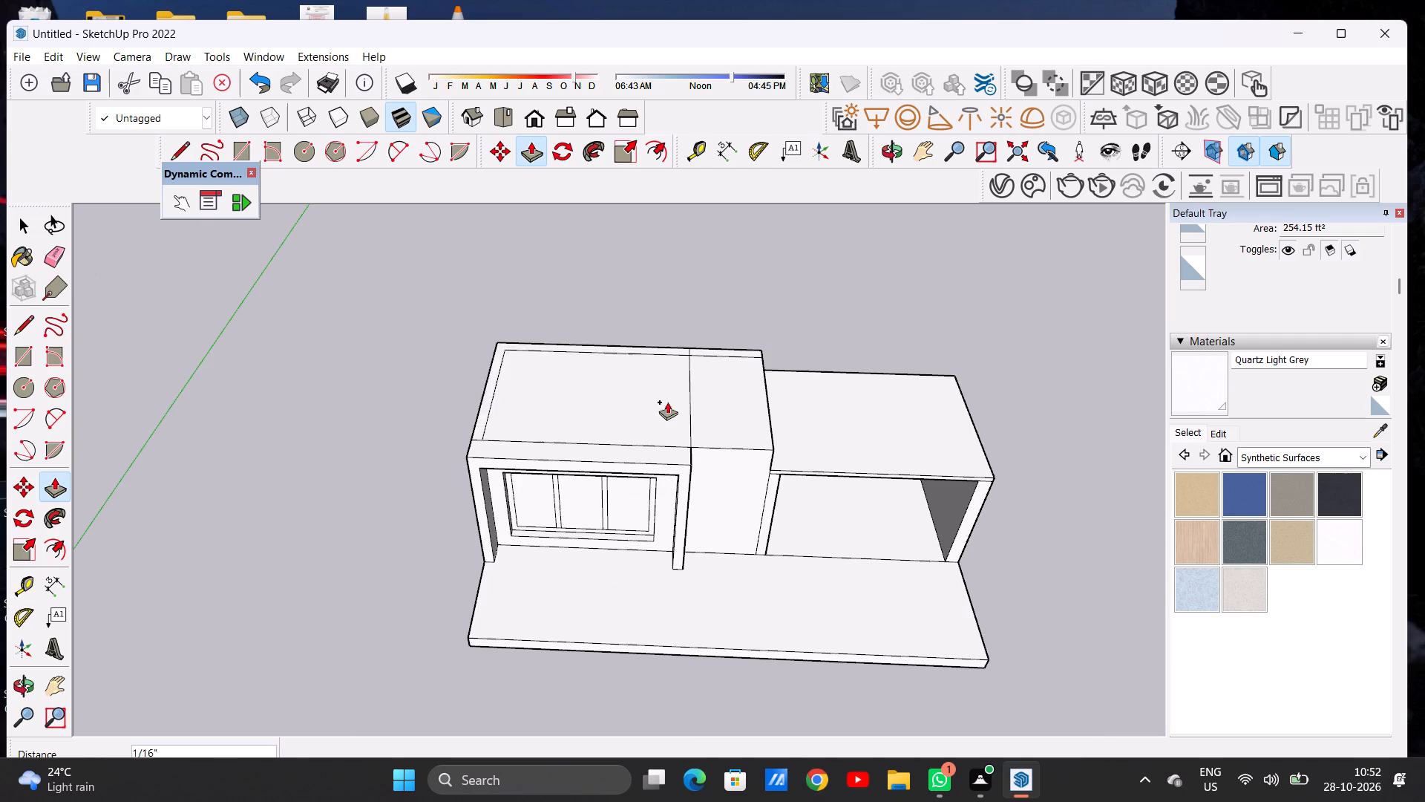
middle_click_drag(684, 394, 744, 255)
scroll(628, 371, "down", 4)
scroll(720, 287, "up", 2)
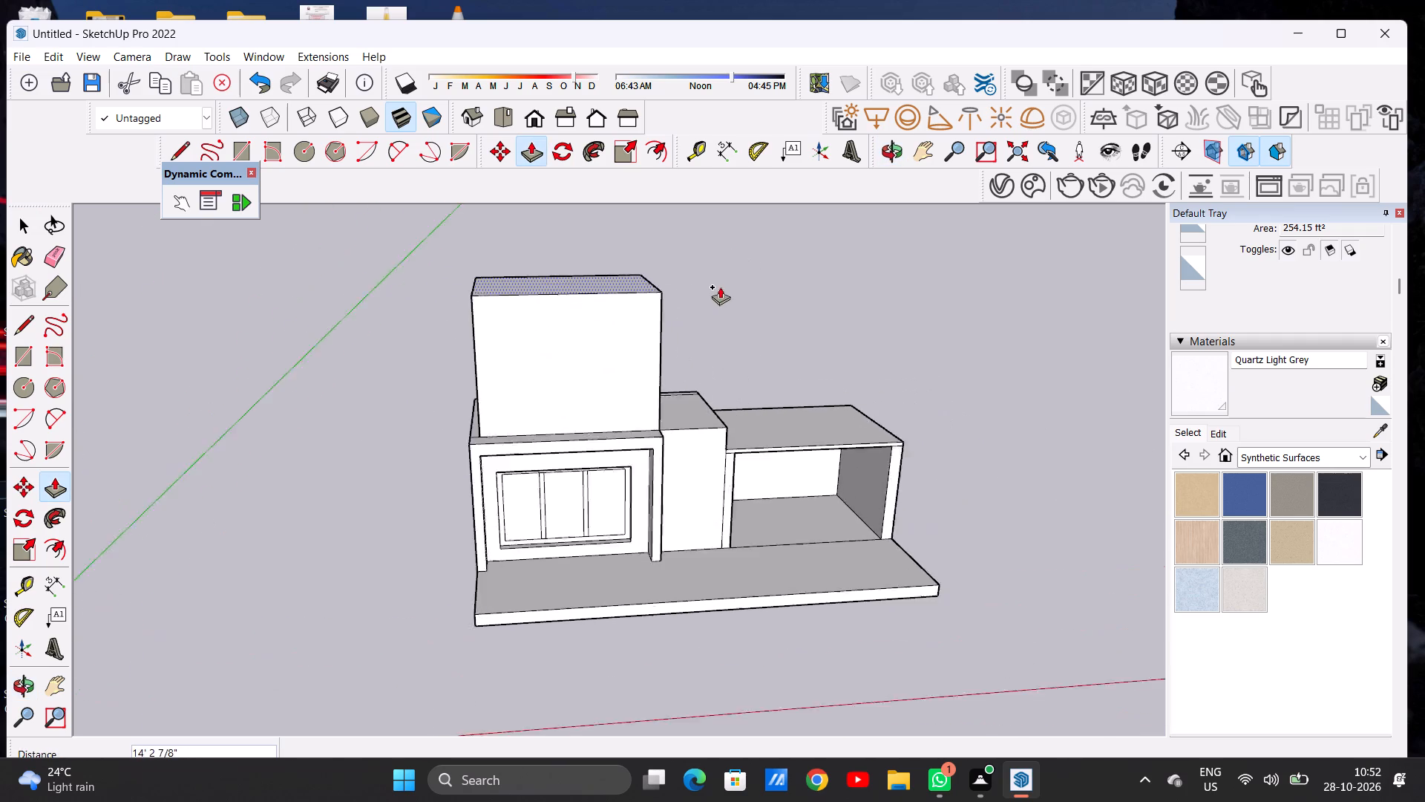
scroll(720, 287, "up", 4)
middle_click_drag(693, 312, 607, 280)
middle_click_drag(649, 316, 649, 317)
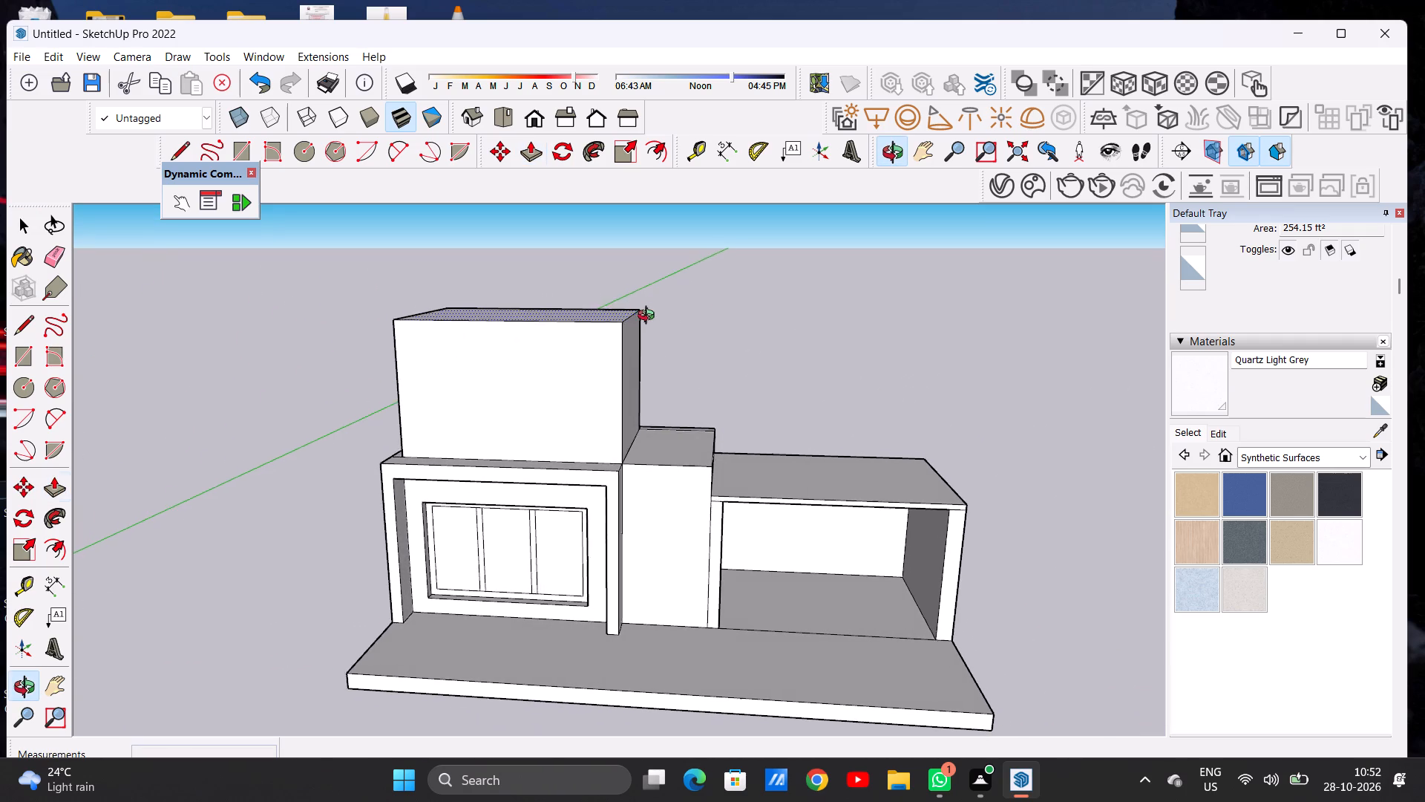
middle_click_drag(649, 317, 652, 310)
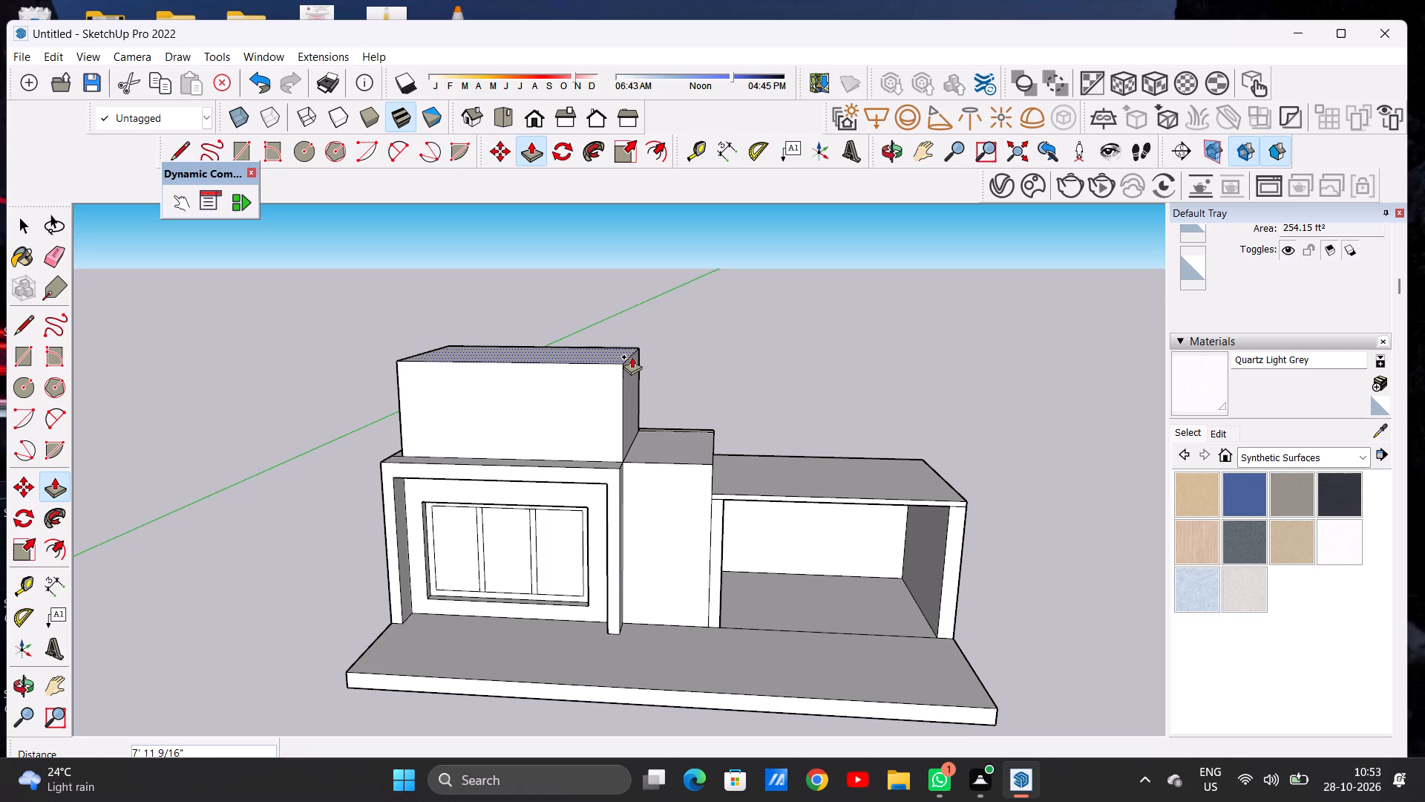
left_click(629, 365)
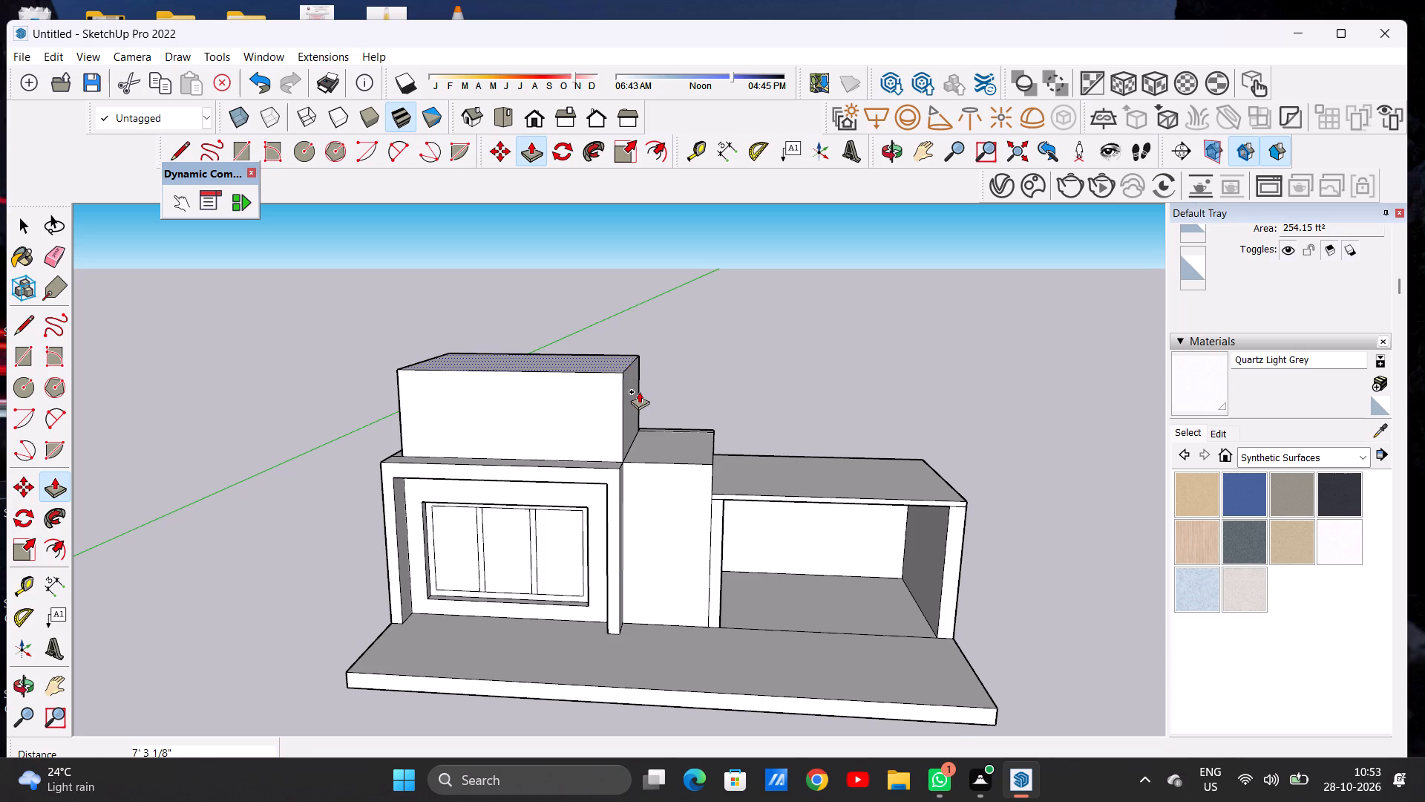
key("space")
Extend the upper volume's side face toward the bay, flush with the main block's outer side wall.
middle_click_drag(638, 445, 647, 440)
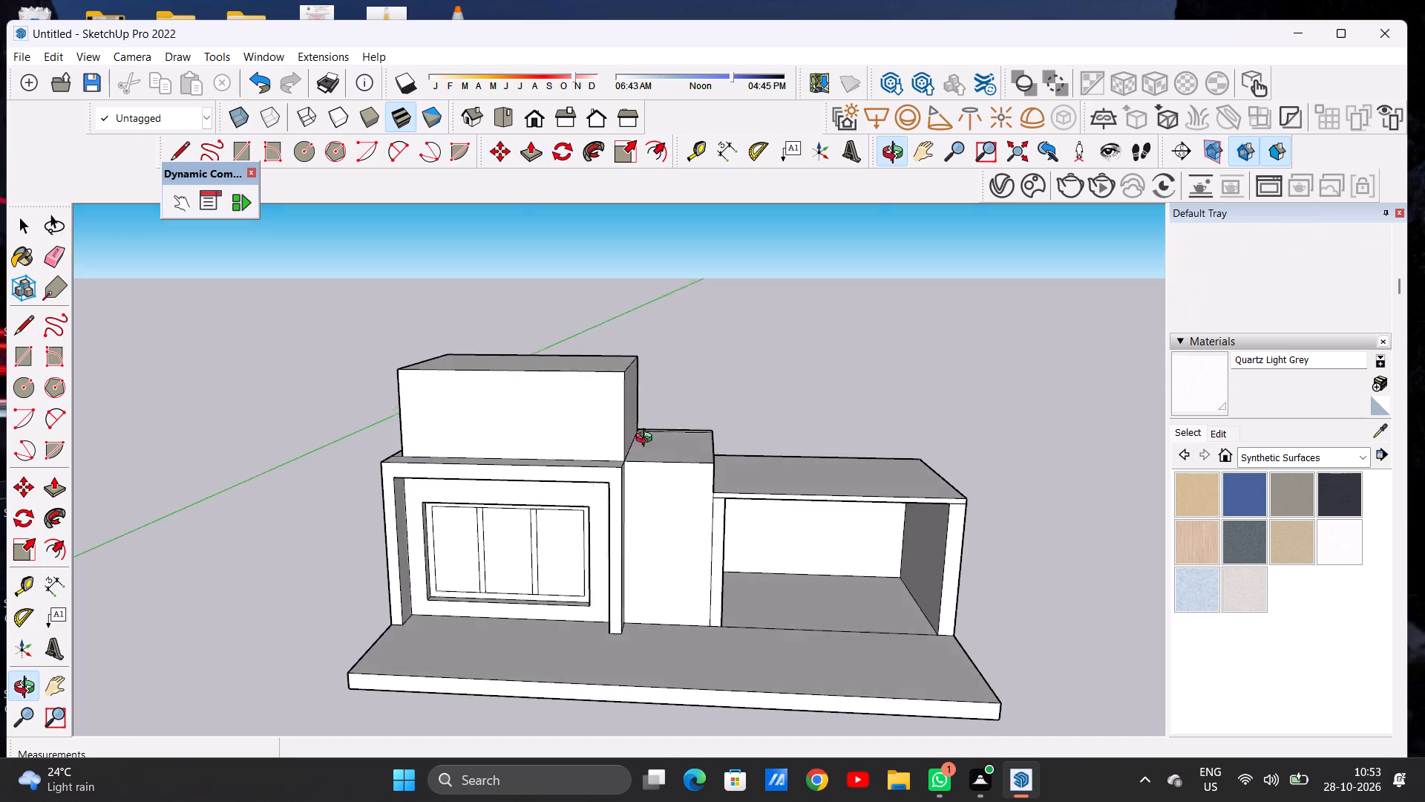
middle_click_drag(647, 440, 584, 462)
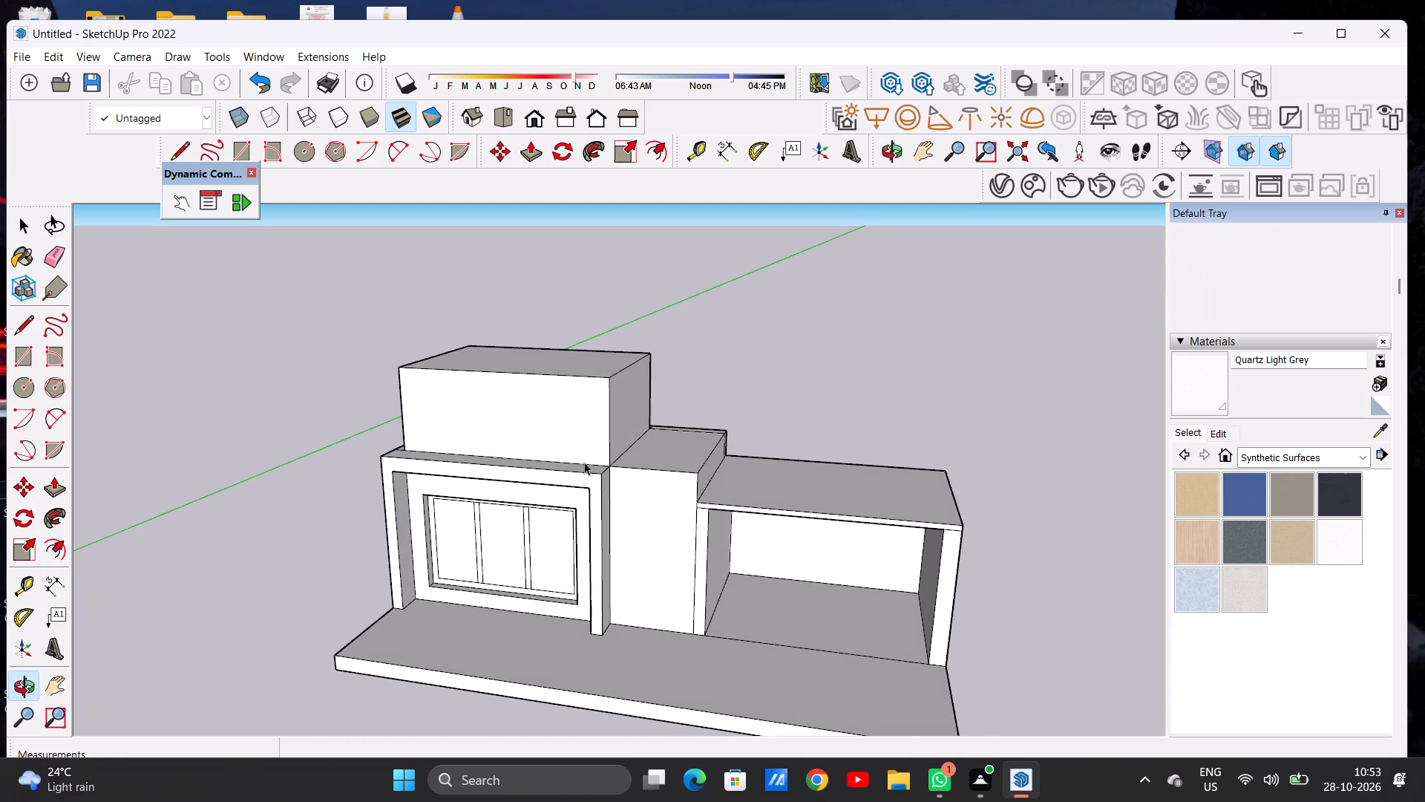
key("p")
scroll(610, 422, "up", 7)
left_click(620, 417)
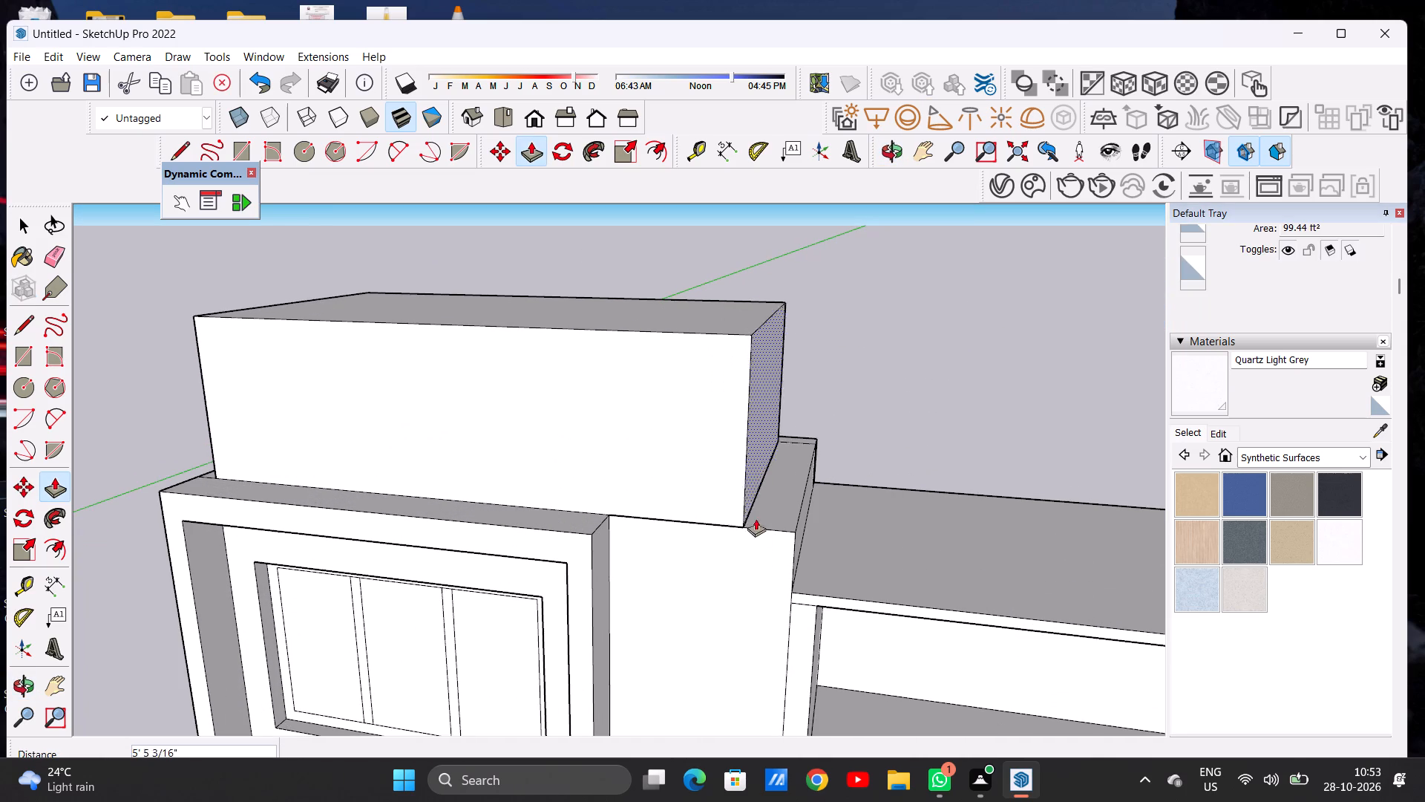
left_click(794, 533)
key("space")
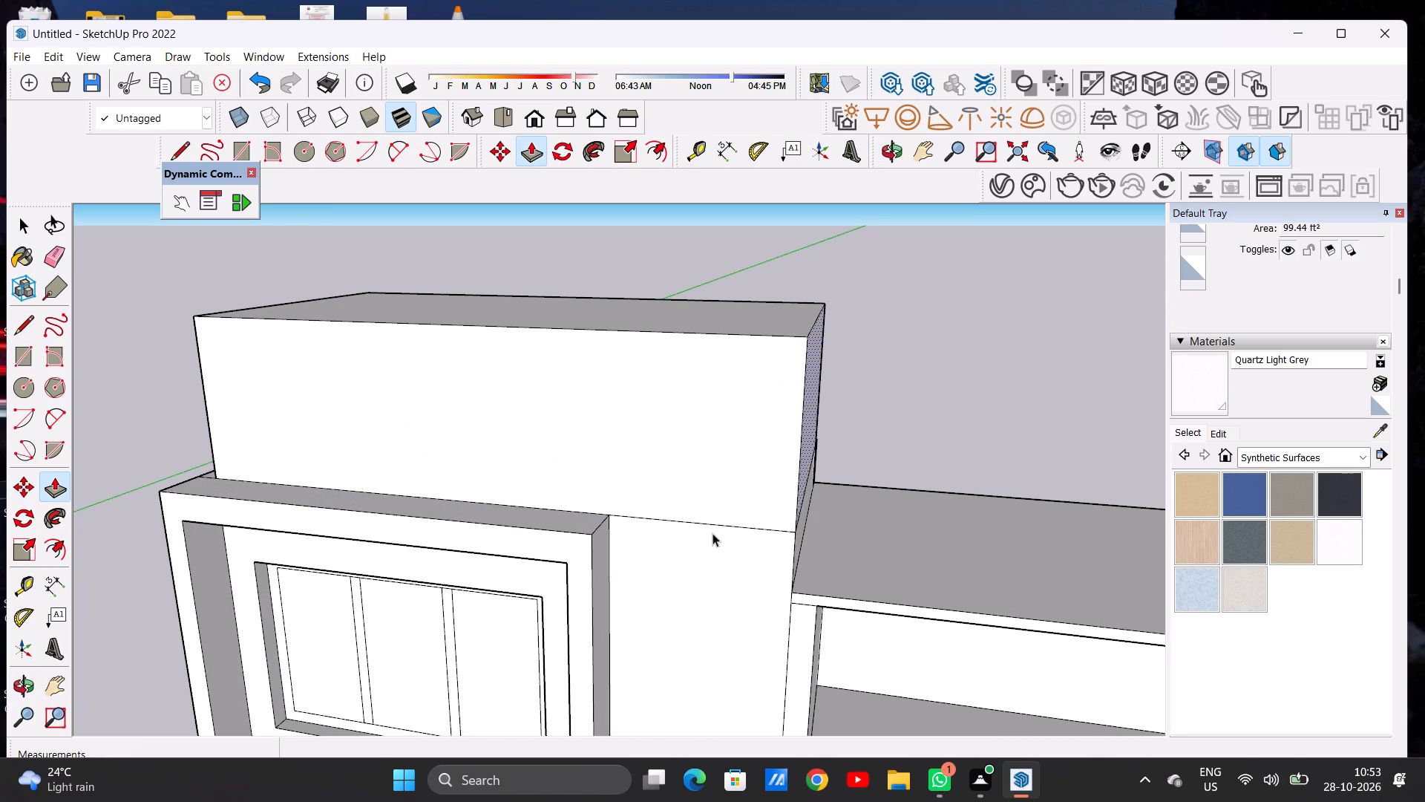
Draw a 7' 3 1/8" vertical line on the upper volume's front face, from the window frame's rear top corner to the top edge.
scroll(692, 518, "down", 5)
middle_click_drag(644, 511, 765, 440)
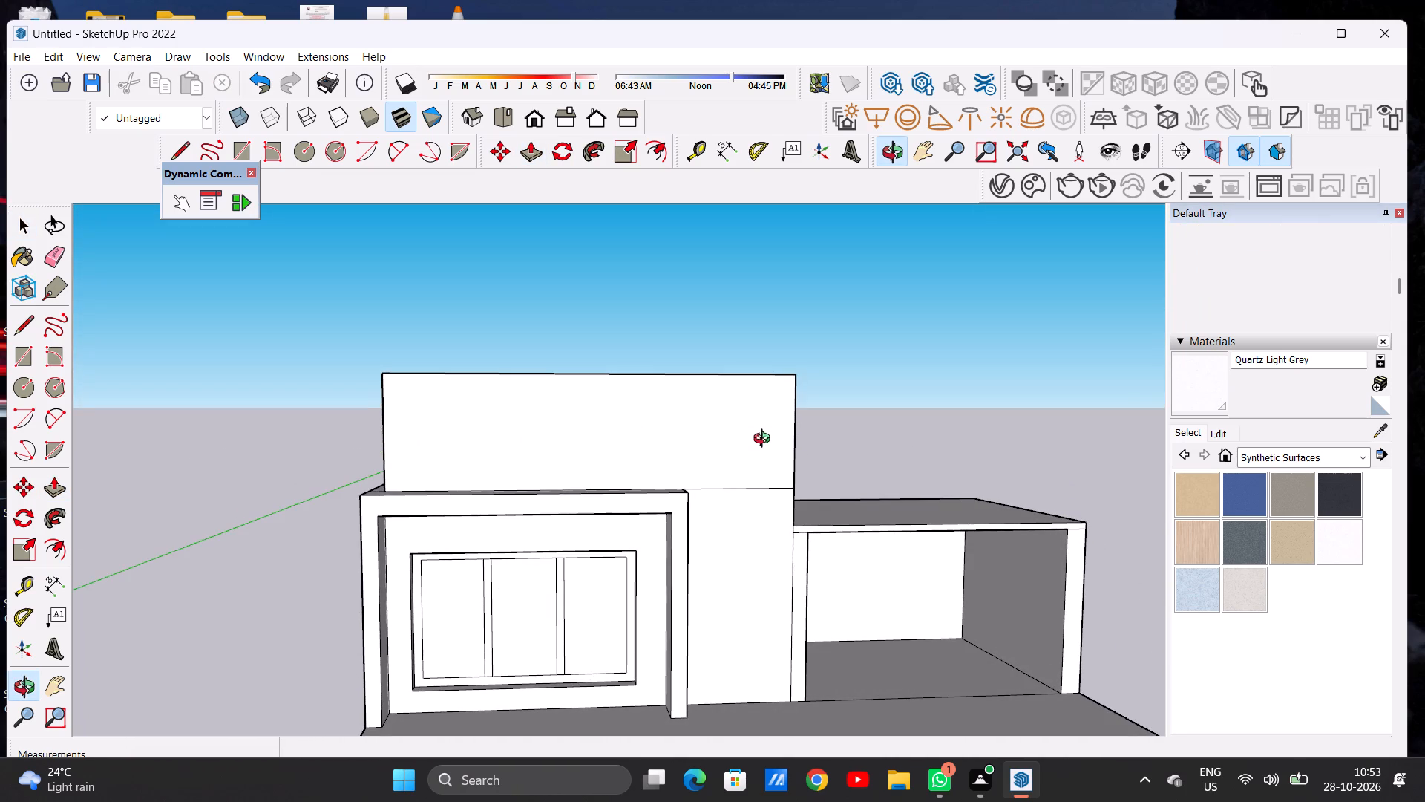
middle_click_drag(765, 440, 760, 446)
scroll(715, 475, "up", 2)
middle_click_drag(715, 475, 705, 485)
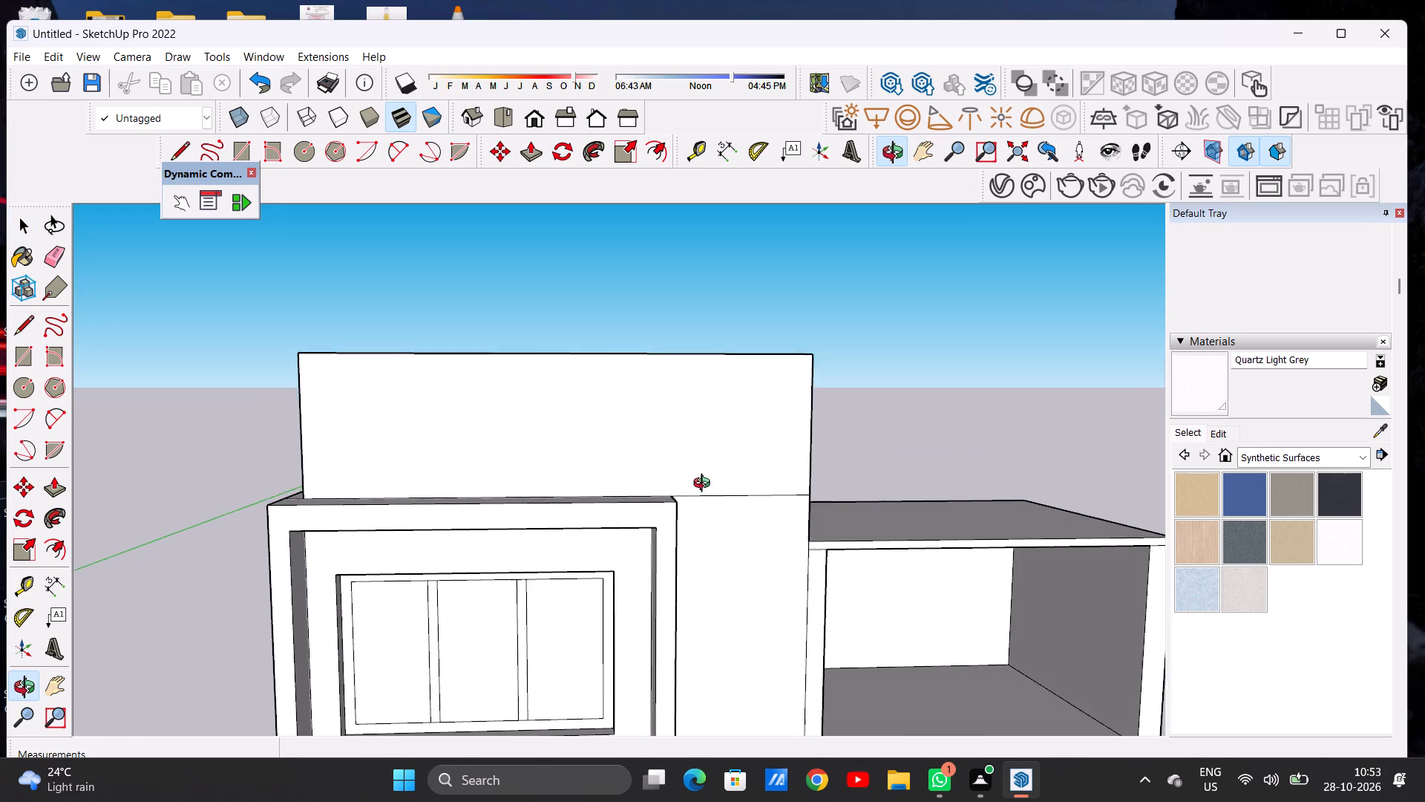
middle_click_drag(705, 485, 685, 536)
key("l")
scroll(649, 508, "up", 5)
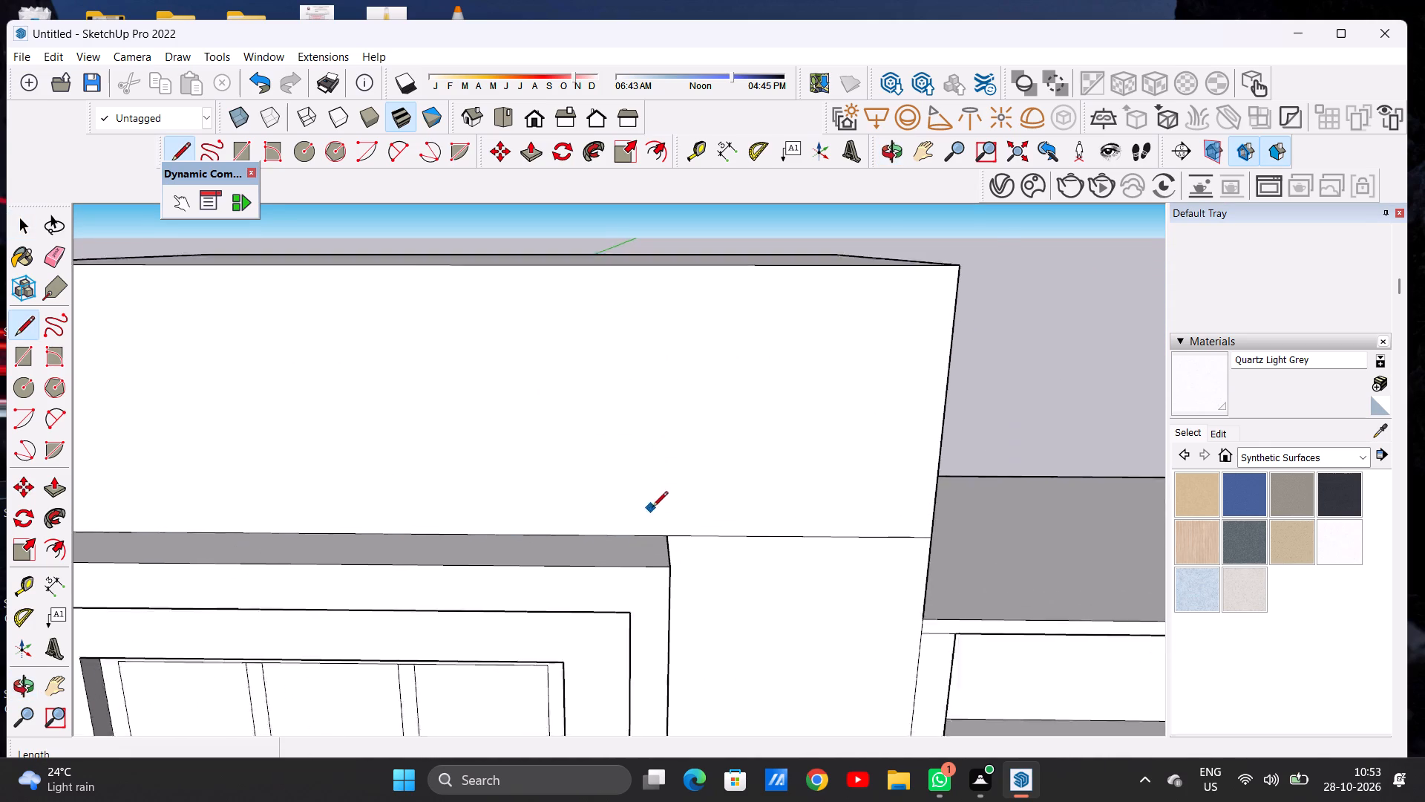
scroll(652, 508, "up", 2)
left_click(669, 535)
scroll(662, 439, "down", 1)
scroll(662, 441, "up", 1)
scroll(662, 443, "down", 6)
left_click(668, 330)
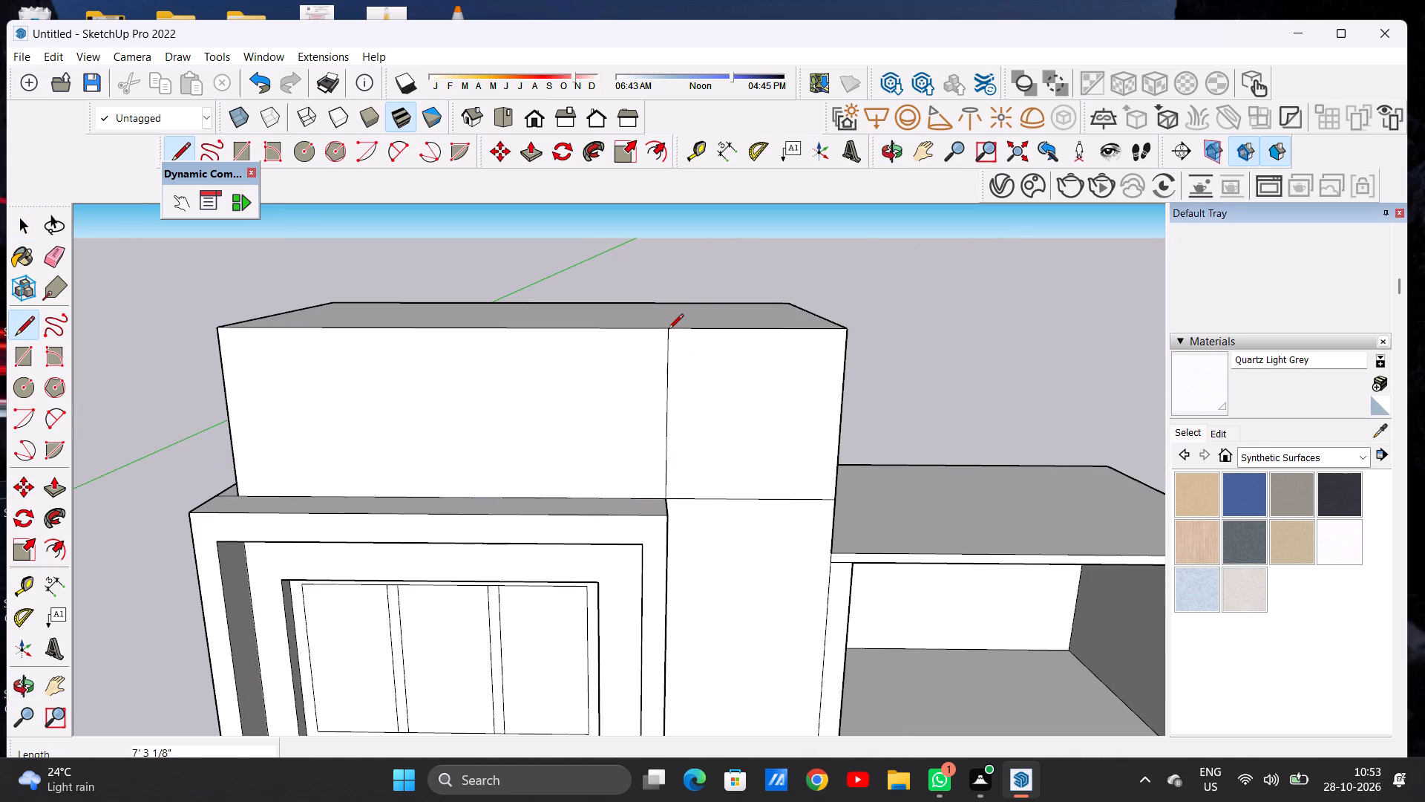
key("space")
Examine the upper volume and the facade below it at several distances, finishing in the standard Front view.
middle_click_drag(703, 423, 707, 336)
scroll(726, 461, "down", 2)
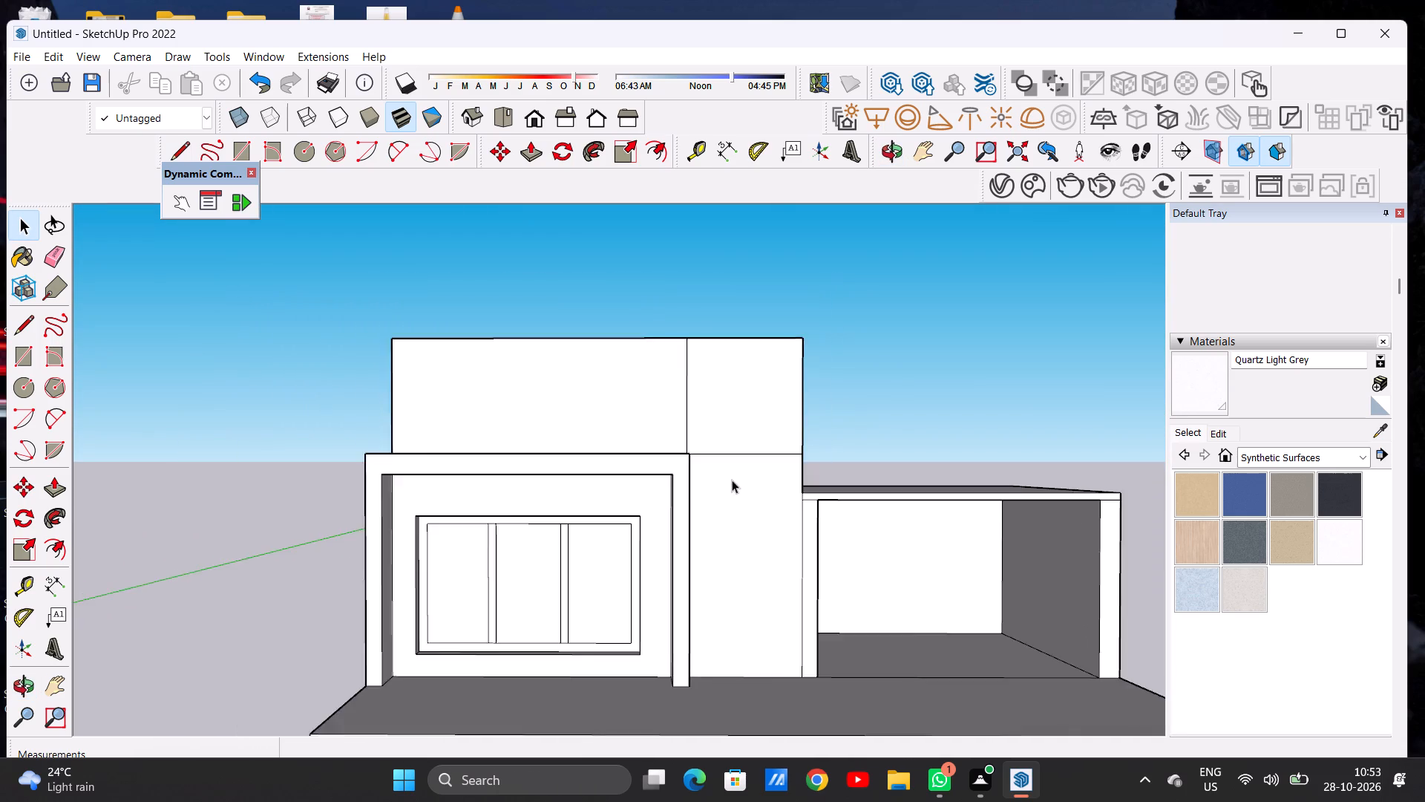
scroll(732, 480, "down", 7)
scroll(732, 492, "up", 1)
scroll(732, 492, "down", 2)
scroll(728, 406, "up", 9)
middle_click_drag(735, 487, 681, 468)
scroll(678, 426, "down", 6)
middle_click_drag(667, 419, 695, 452)
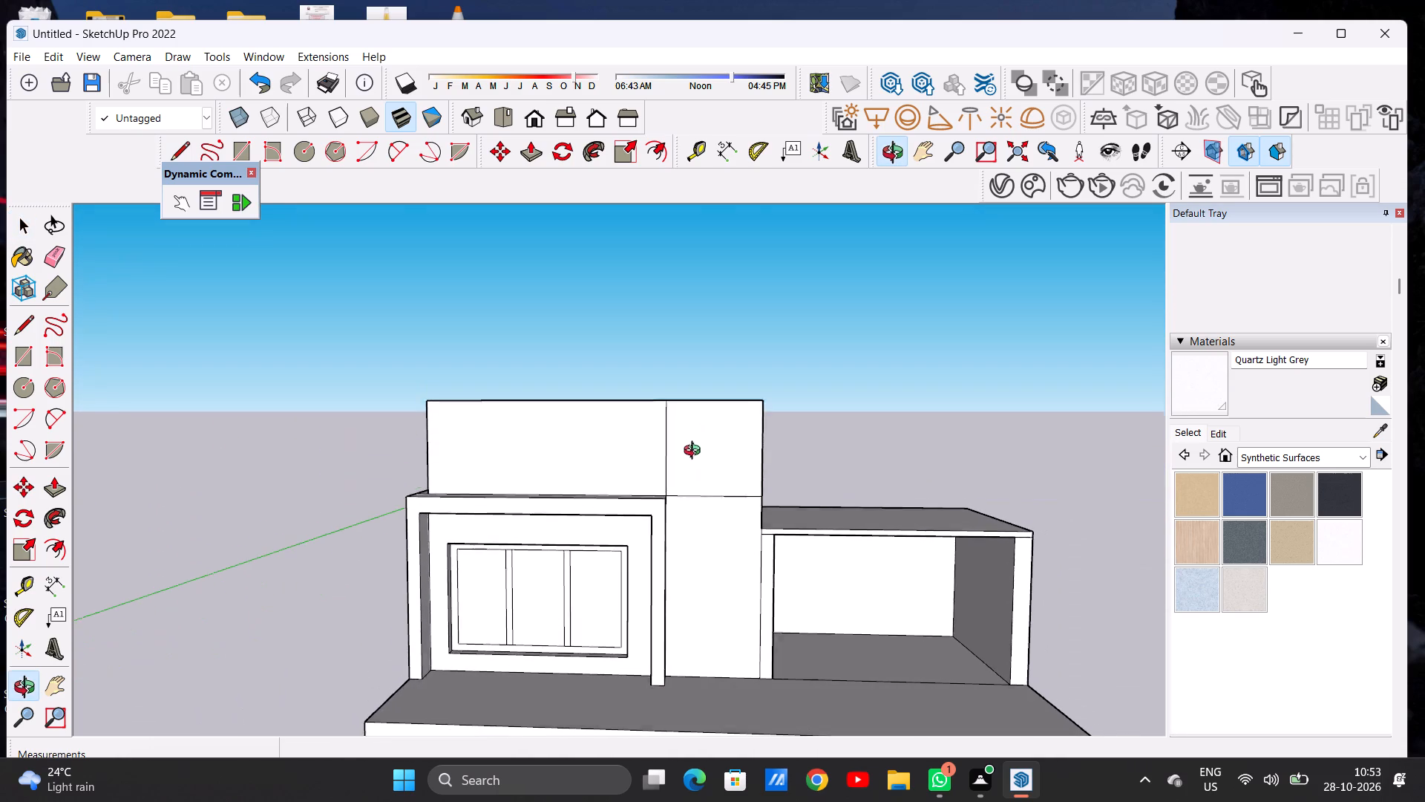
middle_click_drag(695, 452, 694, 446)
scroll(687, 411, "down", 6)
scroll(678, 479, "up", 9)
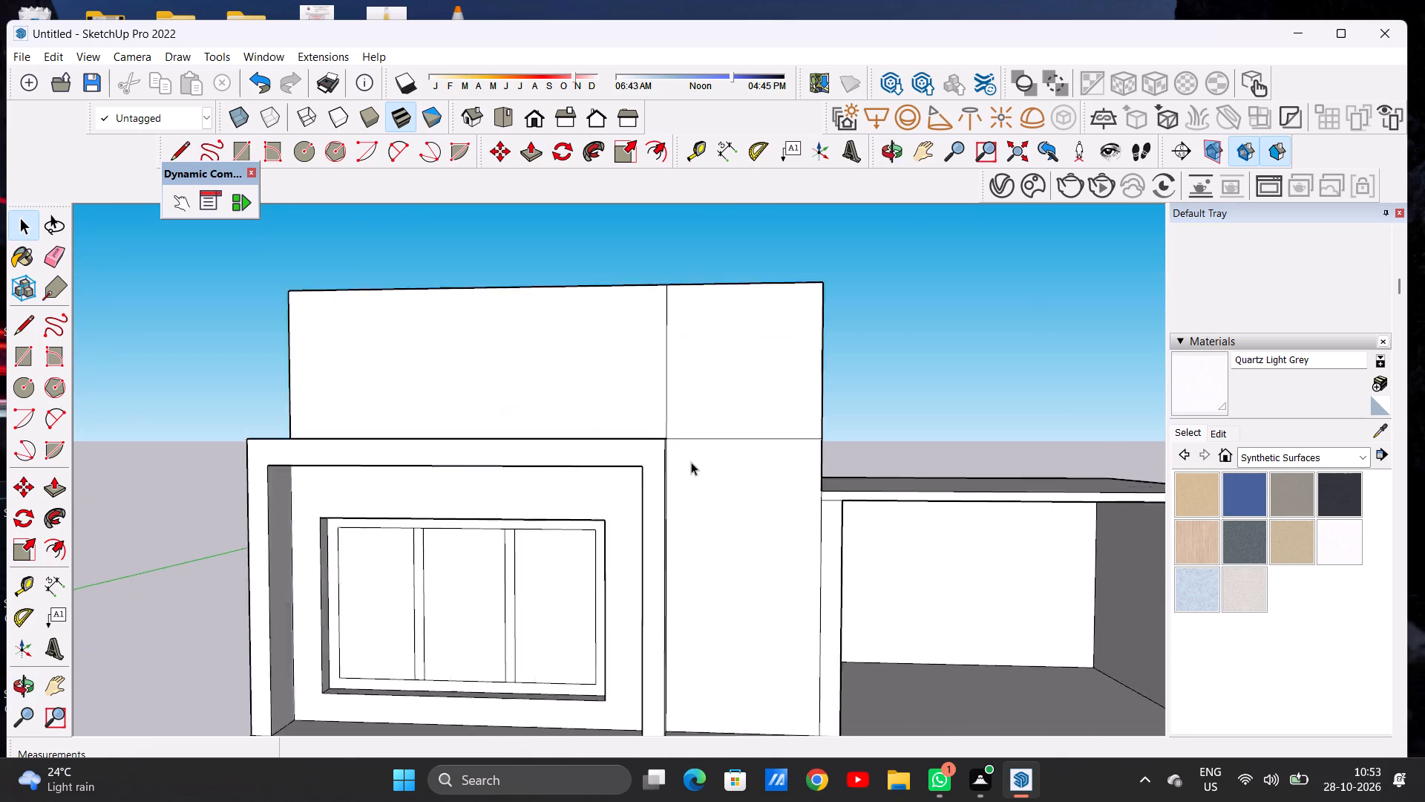
scroll(691, 462, "up", 4)
middle_click_drag(574, 412, 598, 425)
left_click(528, 118)
scroll(602, 358, "down", 2)
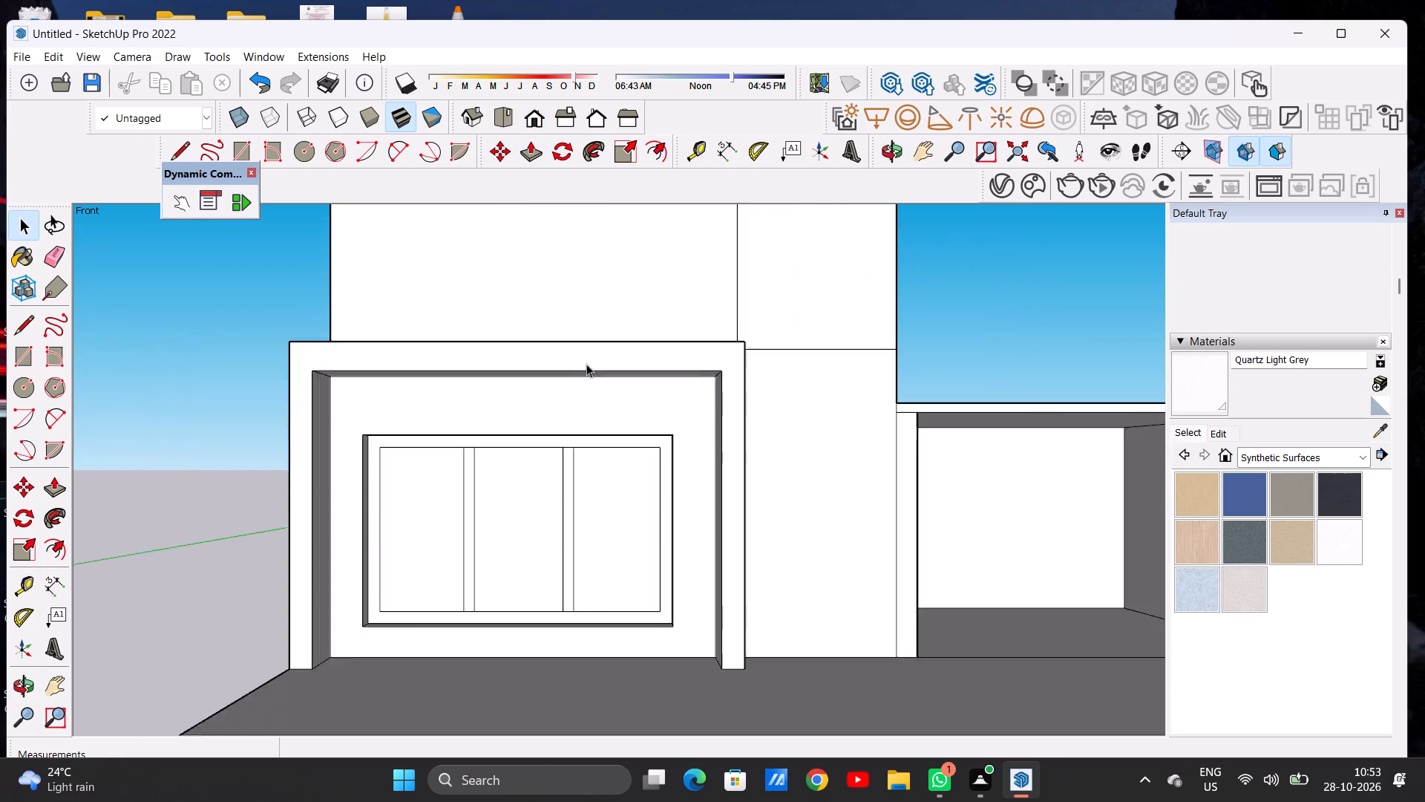
Undo the vertical line on the upper volume's front face and the volume's side extension toward the bay.
scroll(586, 364, "down", 9)
scroll(612, 285, "up", 1)
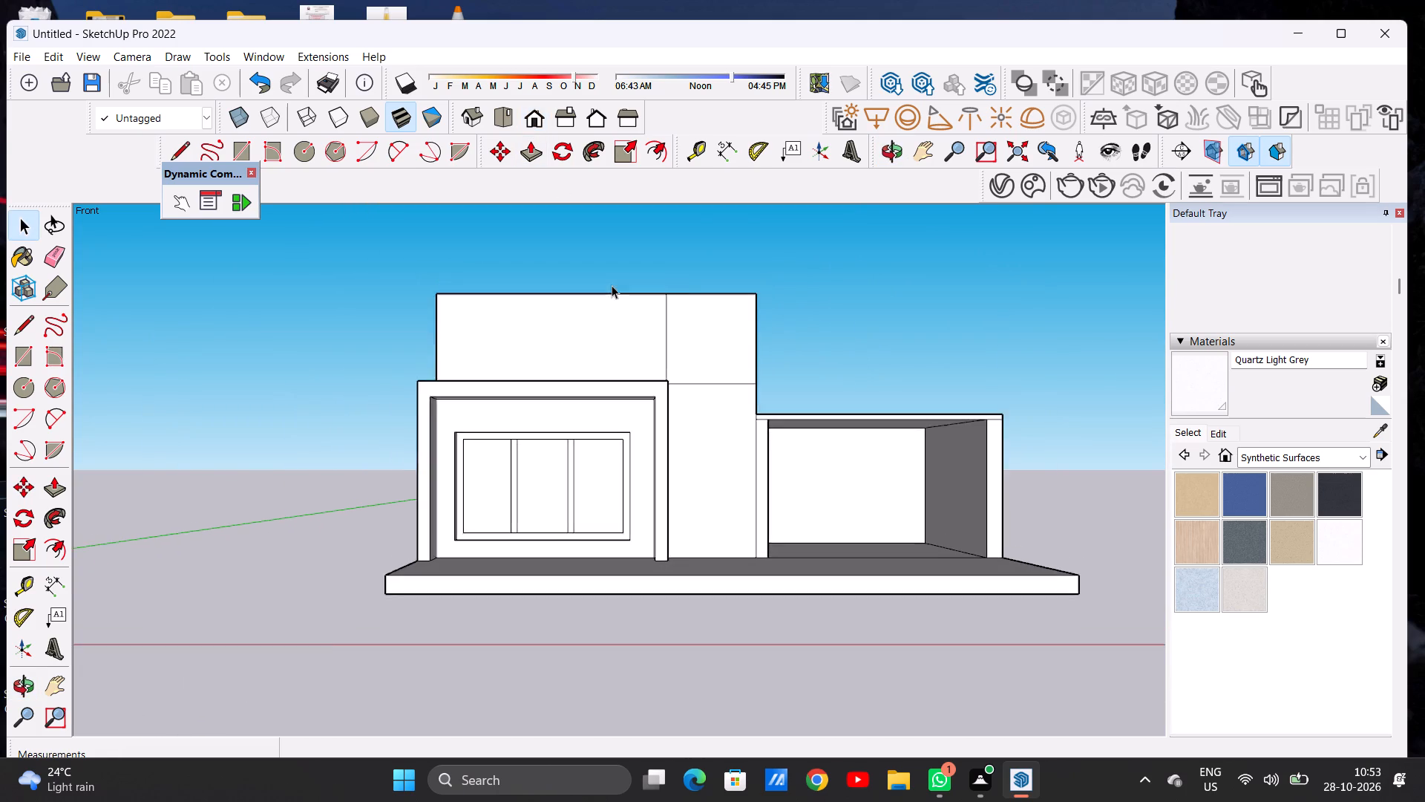
scroll(612, 285, "up", 4)
scroll(612, 285, "down", 1)
scroll(700, 310, "up", 5)
middle_click_drag(658, 348, 775, 355)
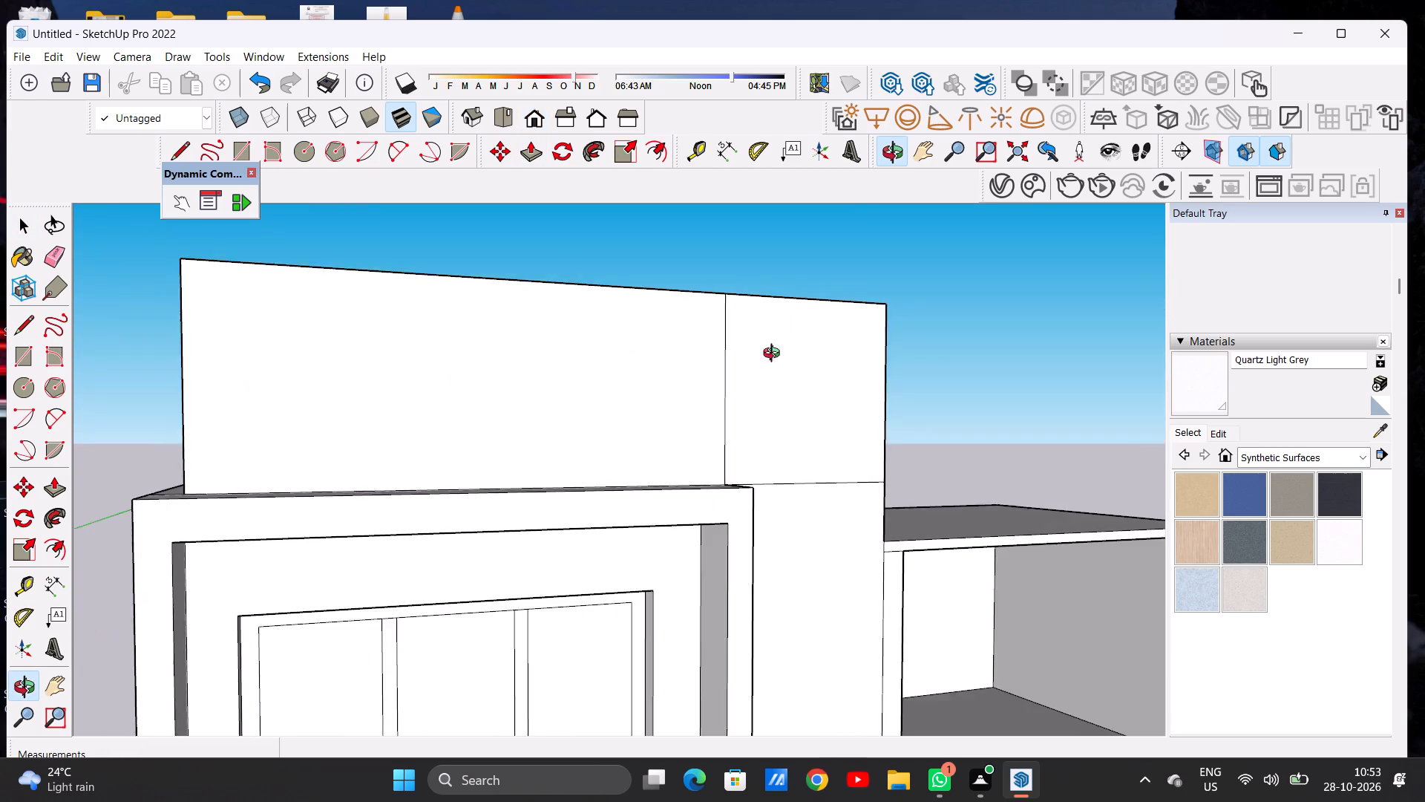
middle_click_drag(775, 355, 658, 371)
scroll(655, 365, "down", 5)
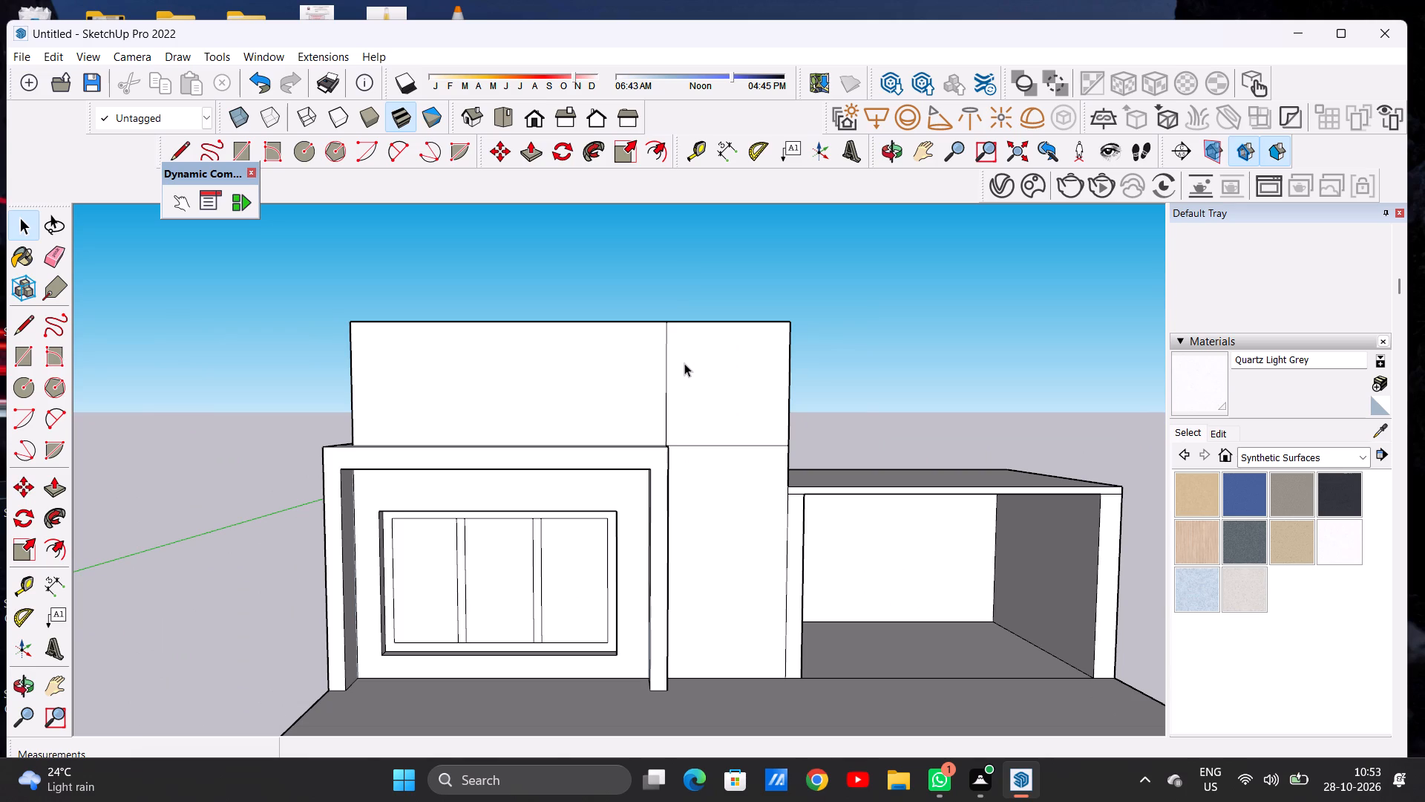
key("ctrl+z")
key("ctrl+z")
Push/Pull the upper volume's side face about 7' 3" toward the bay, flush with the main block's outer side wall.
scroll(571, 376, "down", 5)
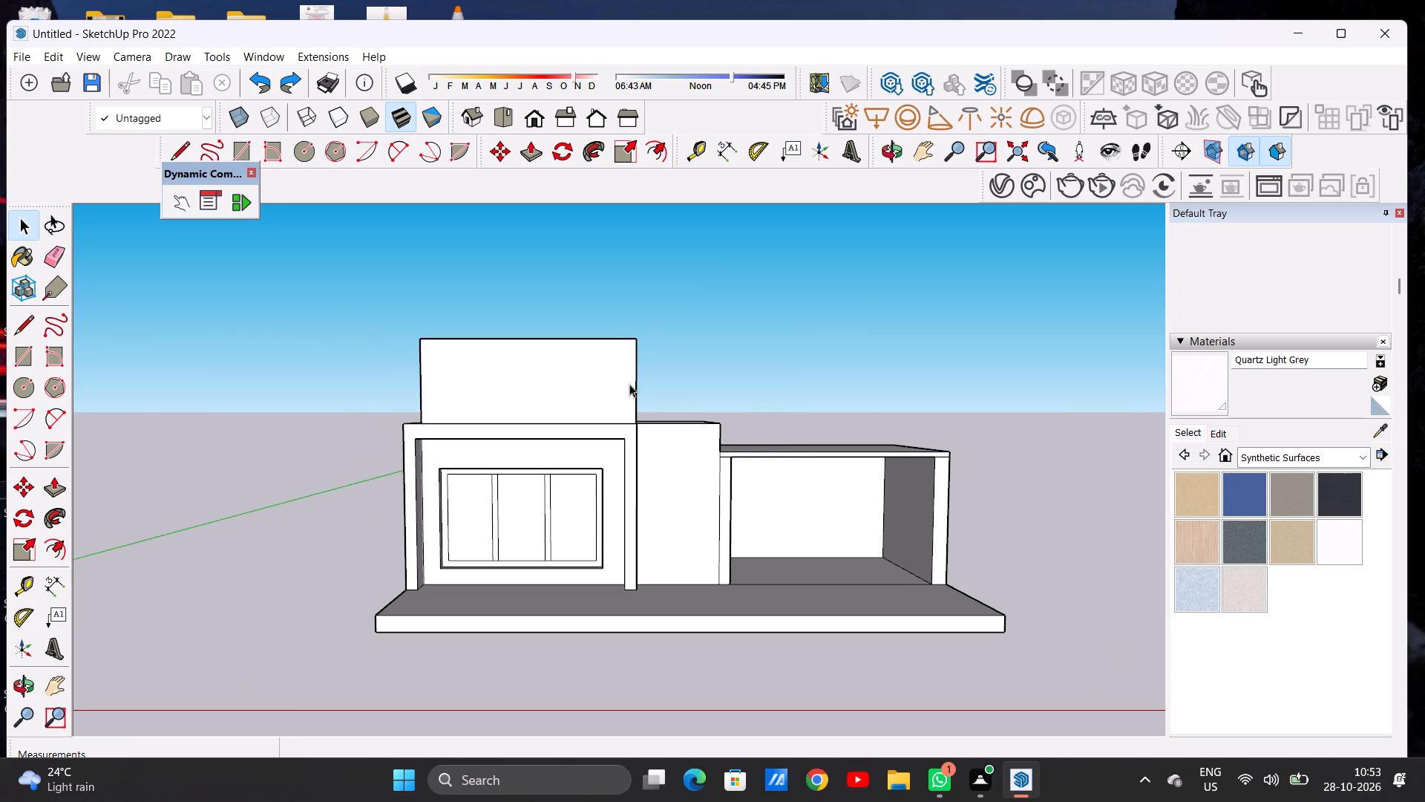
middle_click_drag(629, 384, 607, 494)
scroll(630, 405, "up", 5)
key("p")
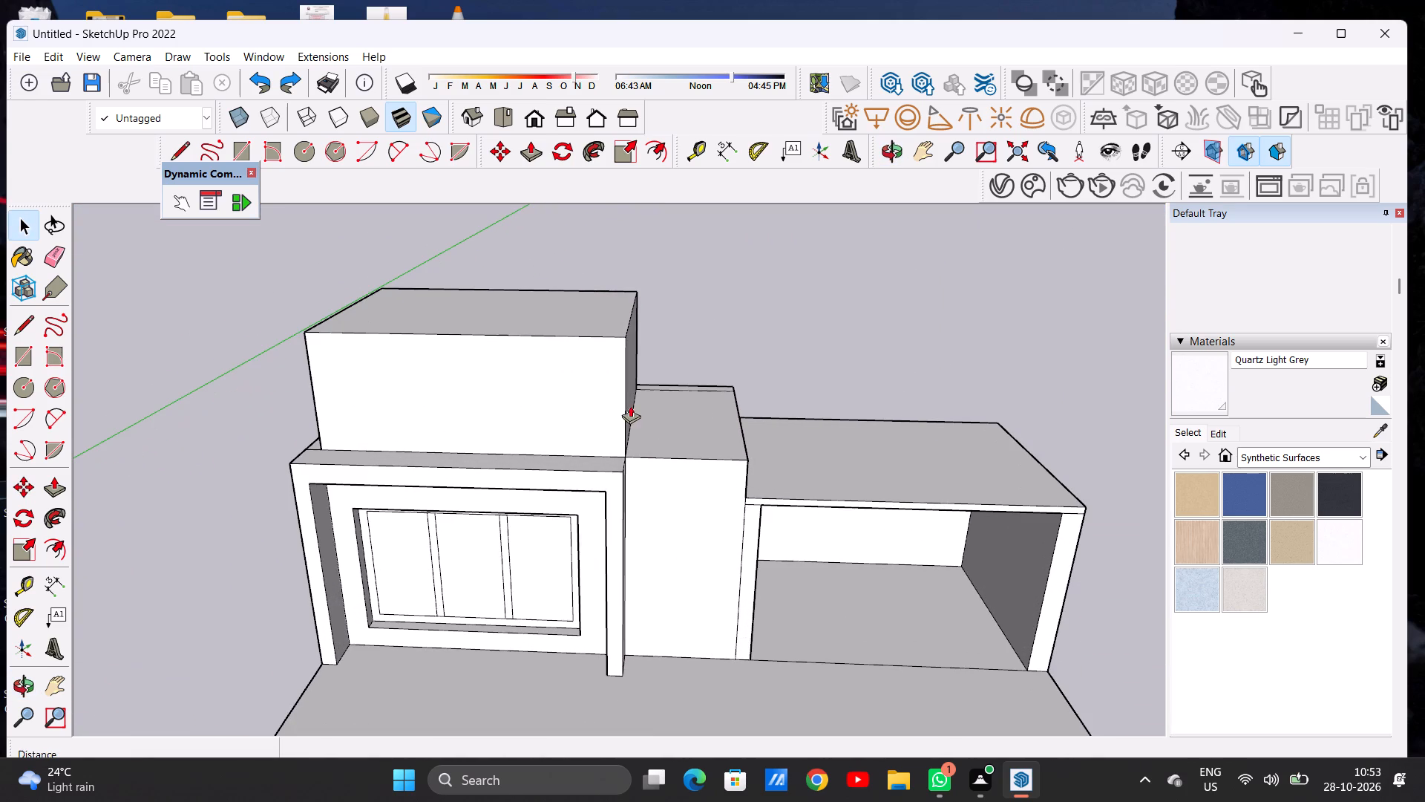
scroll(631, 388, "up", 7)
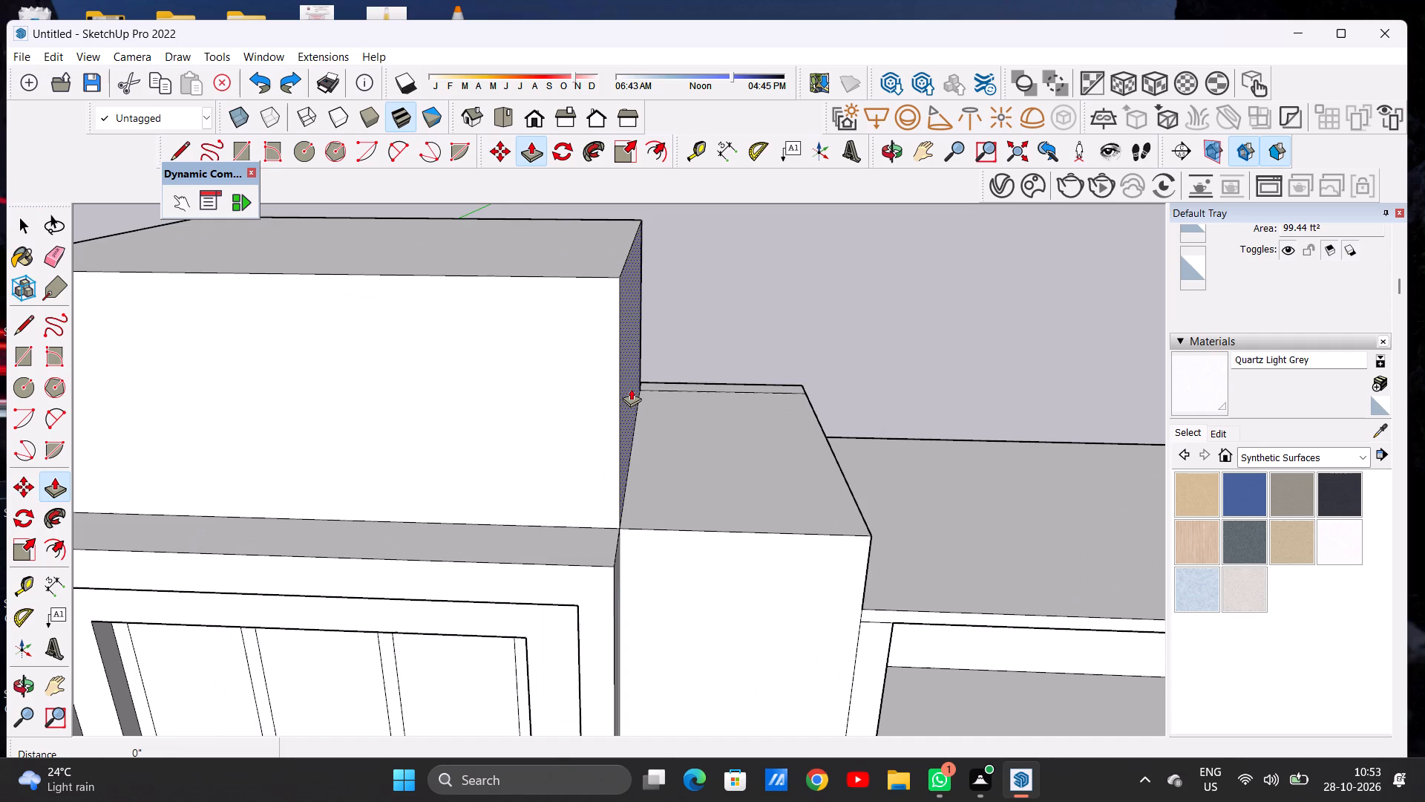
left_click(631, 388)
scroll(782, 387, "down", 6)
scroll(859, 488, "up", 2)
scroll(859, 488, "down", 1)
scroll(859, 488, "up", 5)
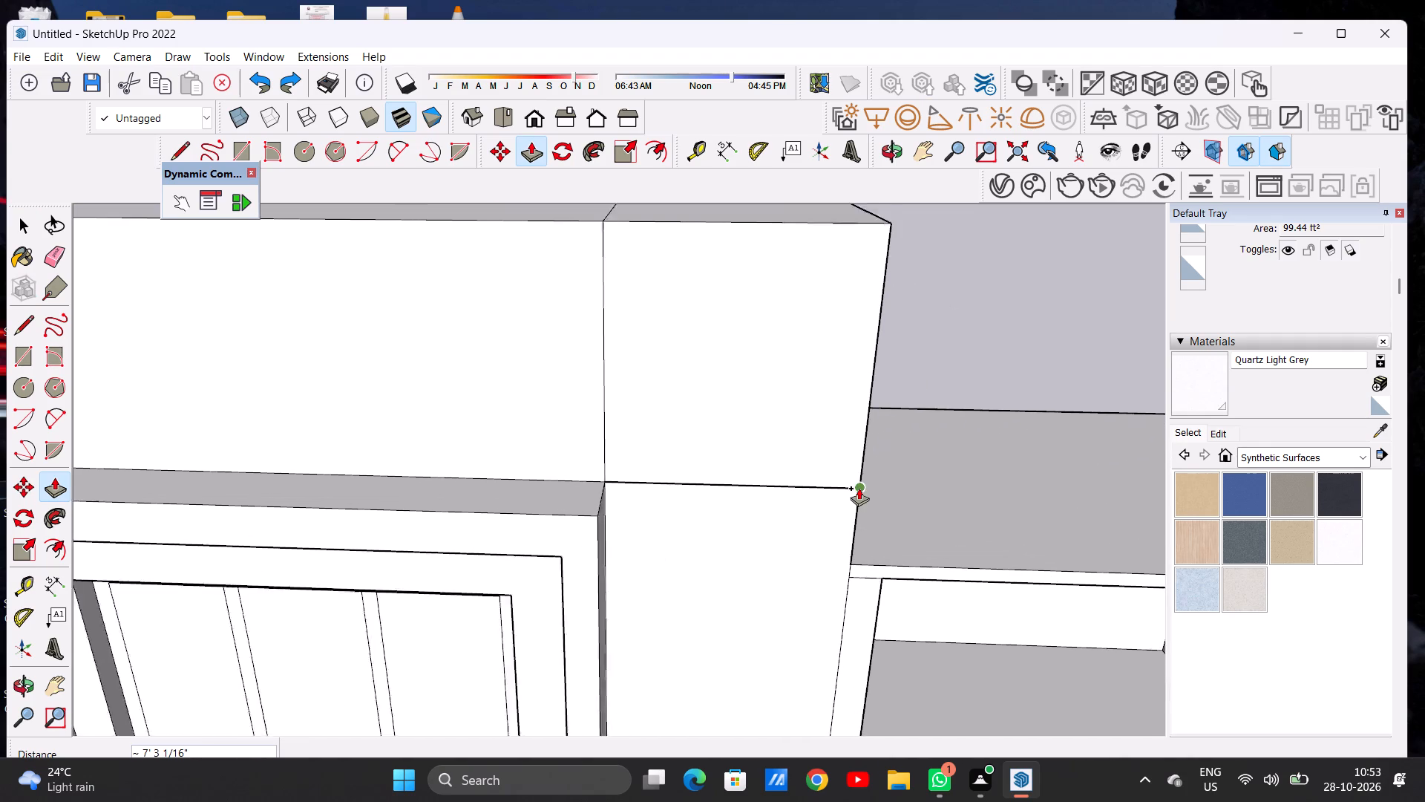
scroll(859, 488, "up", 7)
left_click(855, 489)
key("space")
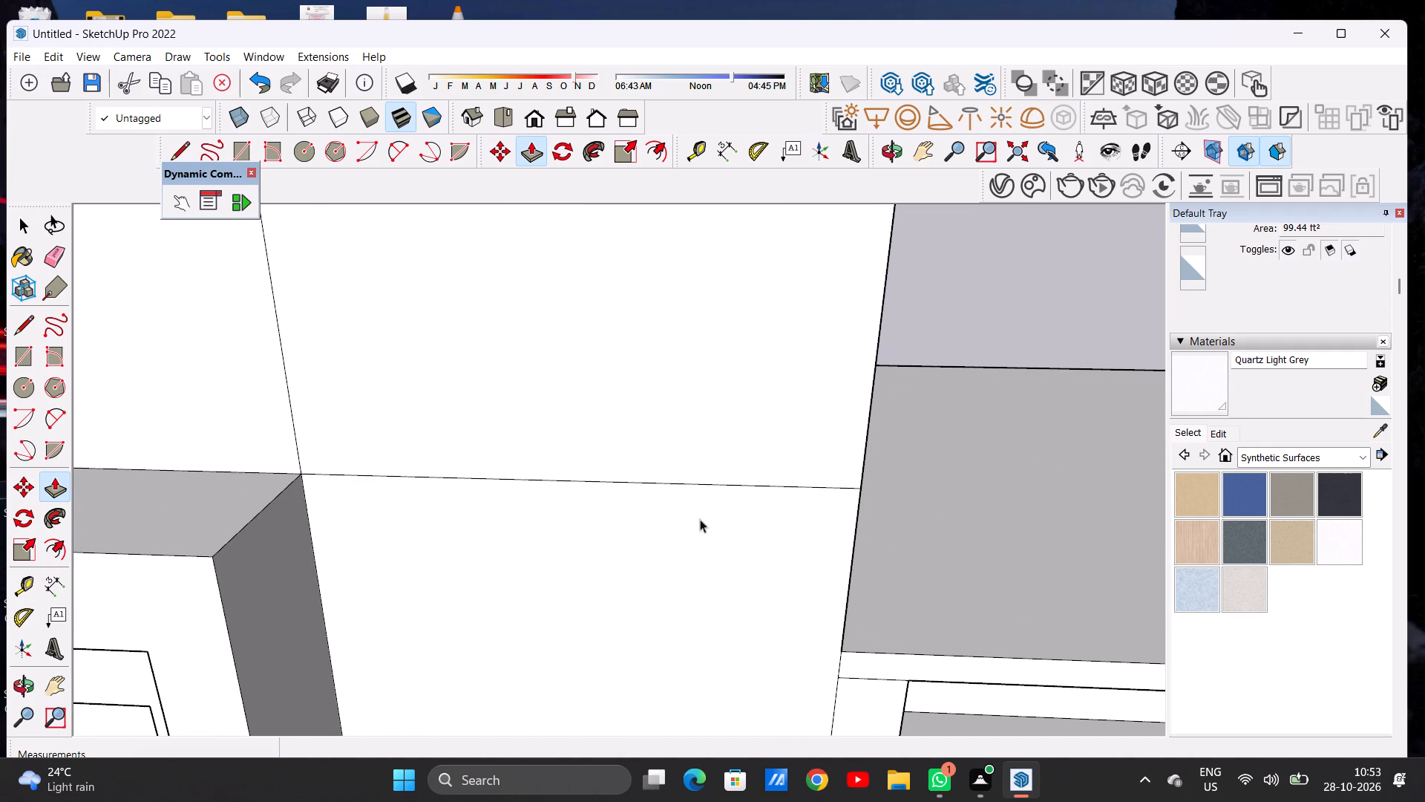
Pull the rear face of the upper volume's bay-side extension out about 1' 2 1/2", flush with the main block's rear wall.
middle_click_drag(603, 544, 298, 494)
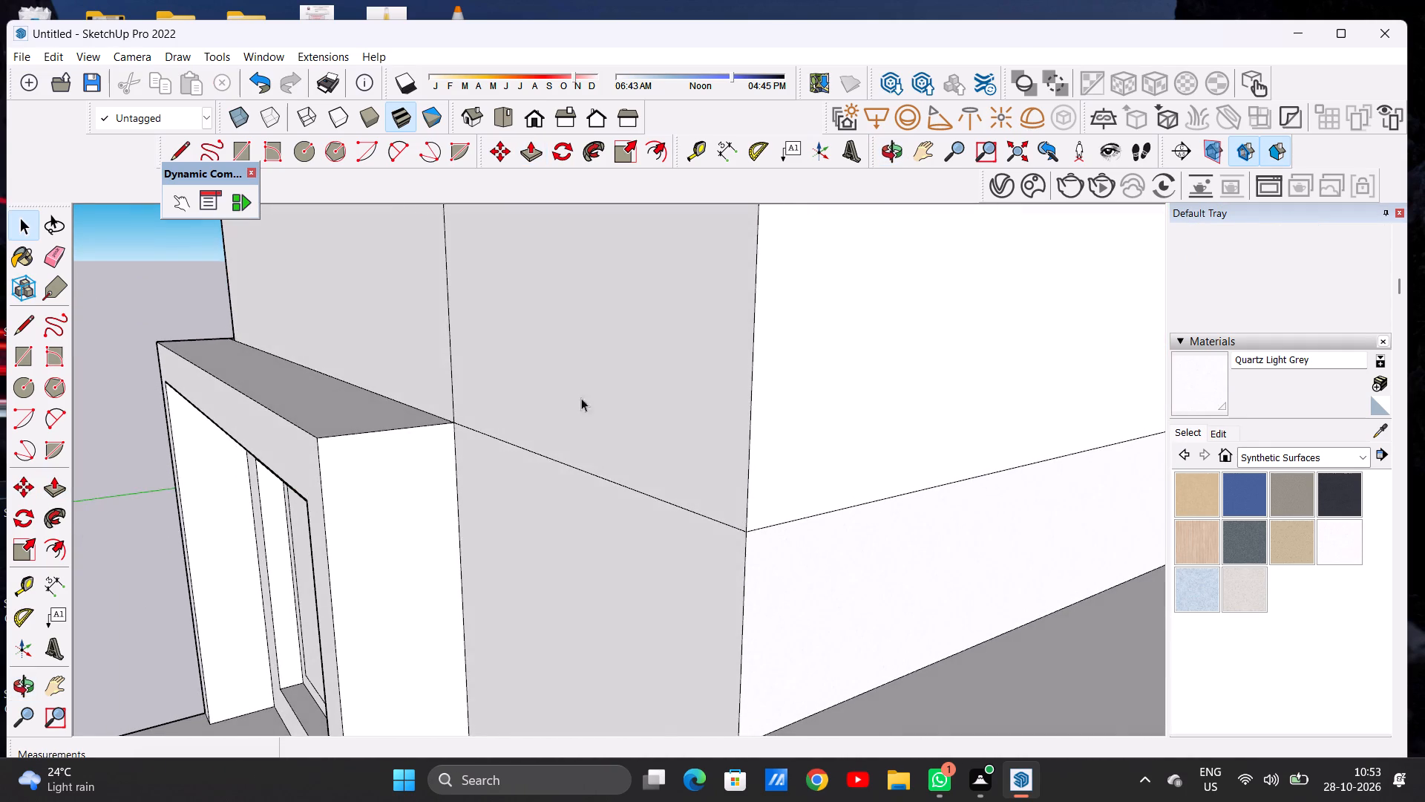
scroll(585, 389, "down", 4)
scroll(585, 389, "up", 1)
scroll(585, 389, "down", 18)
scroll(738, 392, "up", 1)
middle_click_drag(738, 392, 316, 486)
scroll(631, 477, "up", 2)
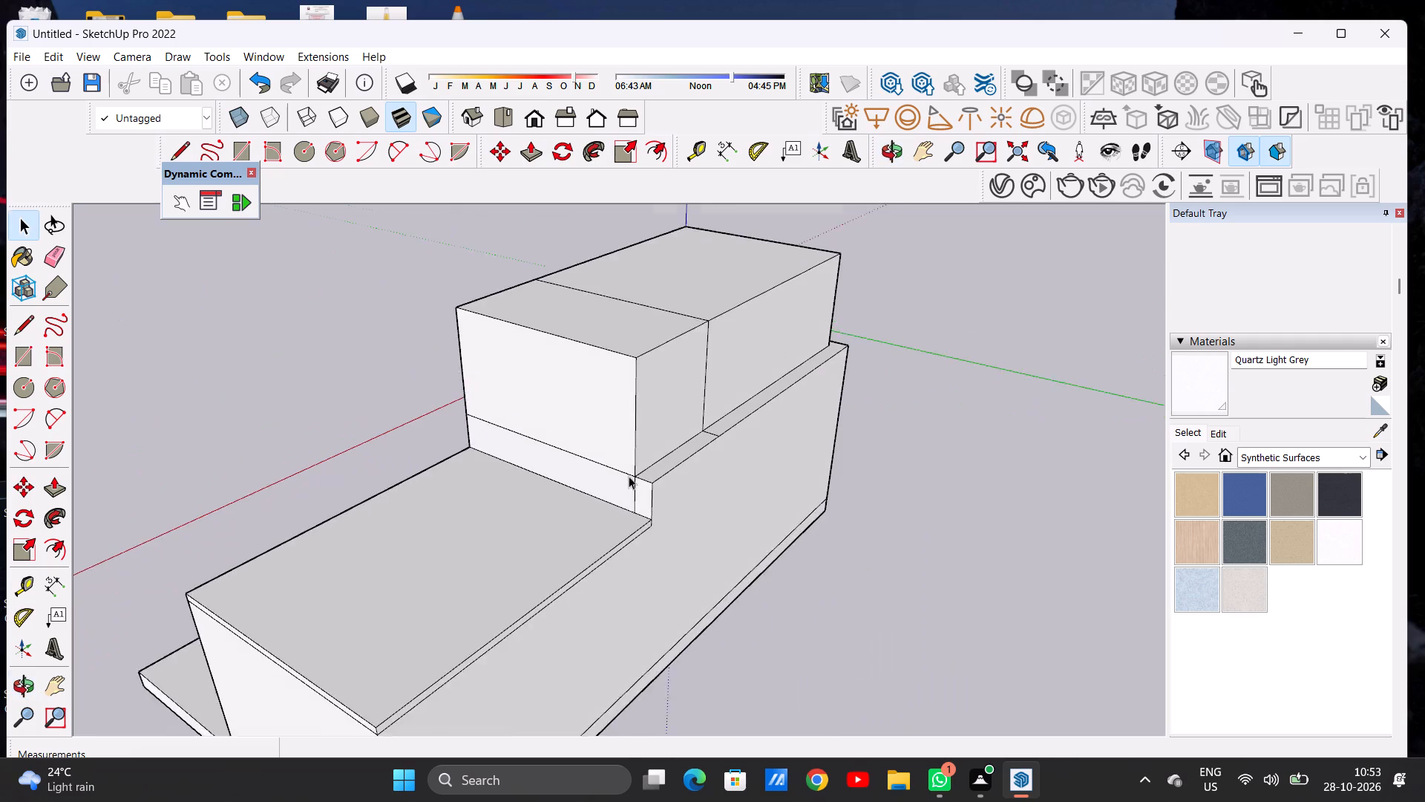
scroll(629, 476, "up", 7)
key("p")
scroll(660, 456, "up", 6)
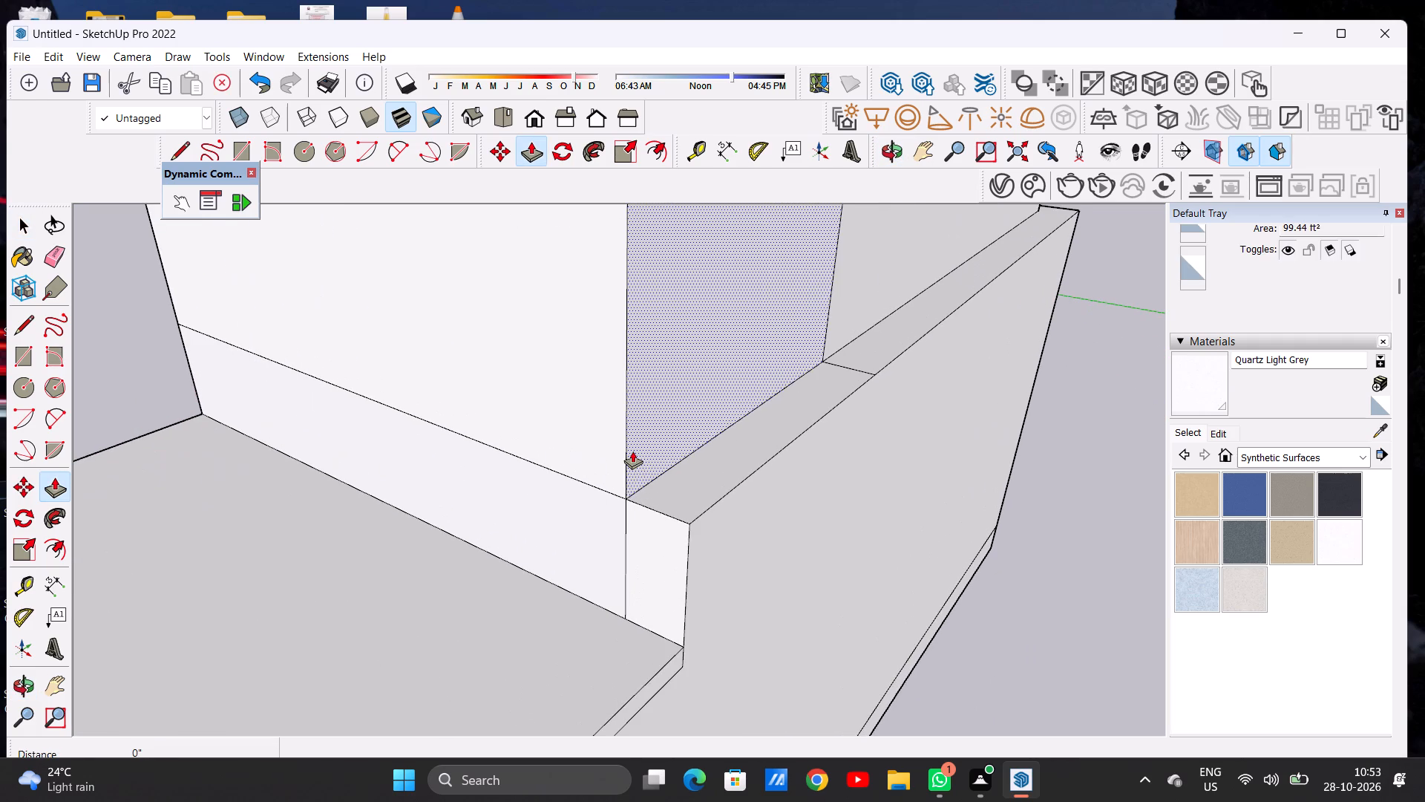
left_click(632, 451)
left_click(683, 521)
Pull the remaining rear face of the upper volume out about 1' 2 1/2", level with the extension's rear face.
scroll(655, 513, "down", 11)
scroll(648, 479, "up", 1)
scroll(648, 479, "down", 1)
scroll(648, 479, "up", 1)
scroll(648, 479, "down", 3)
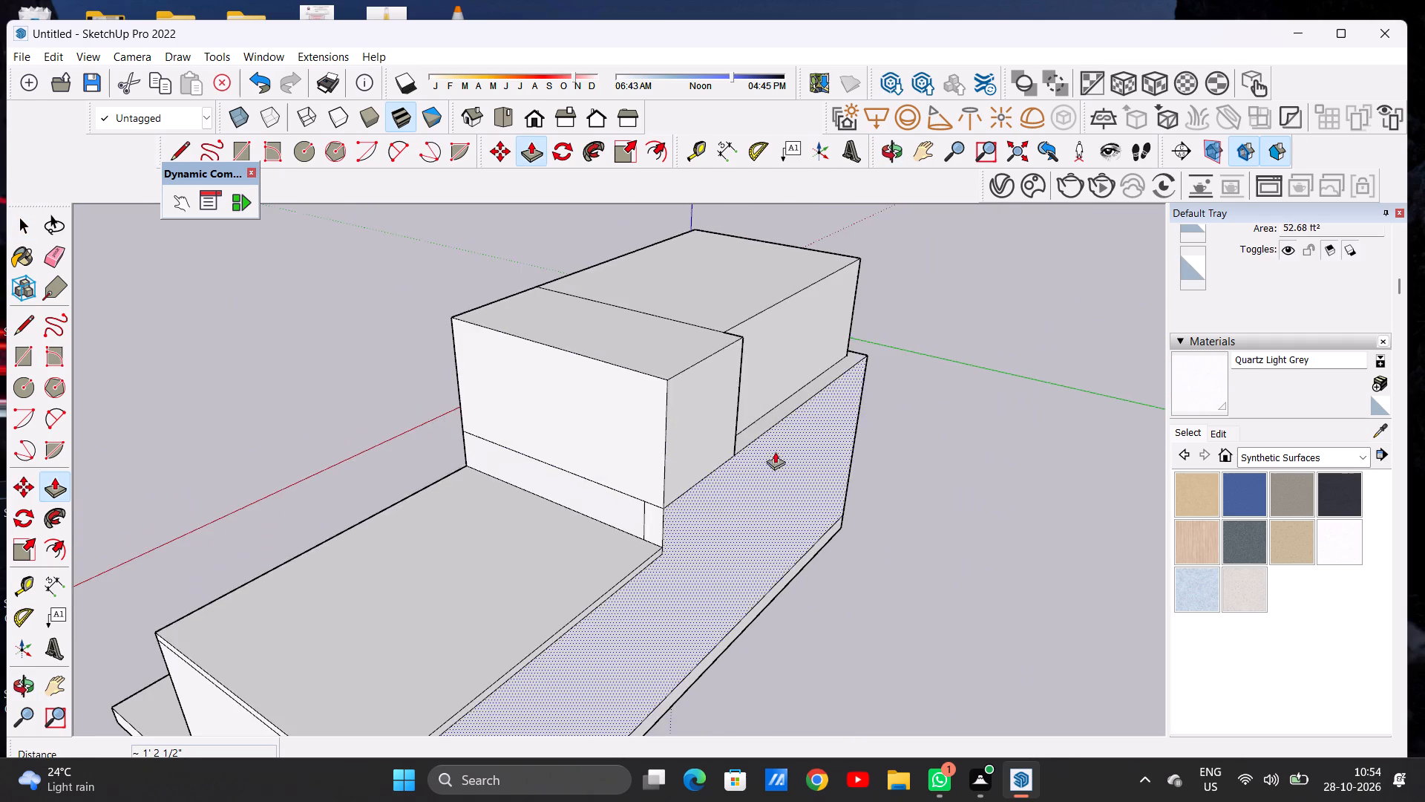
middle_click_drag(775, 451, 662, 477)
scroll(674, 394, "up", 13)
left_click(722, 392)
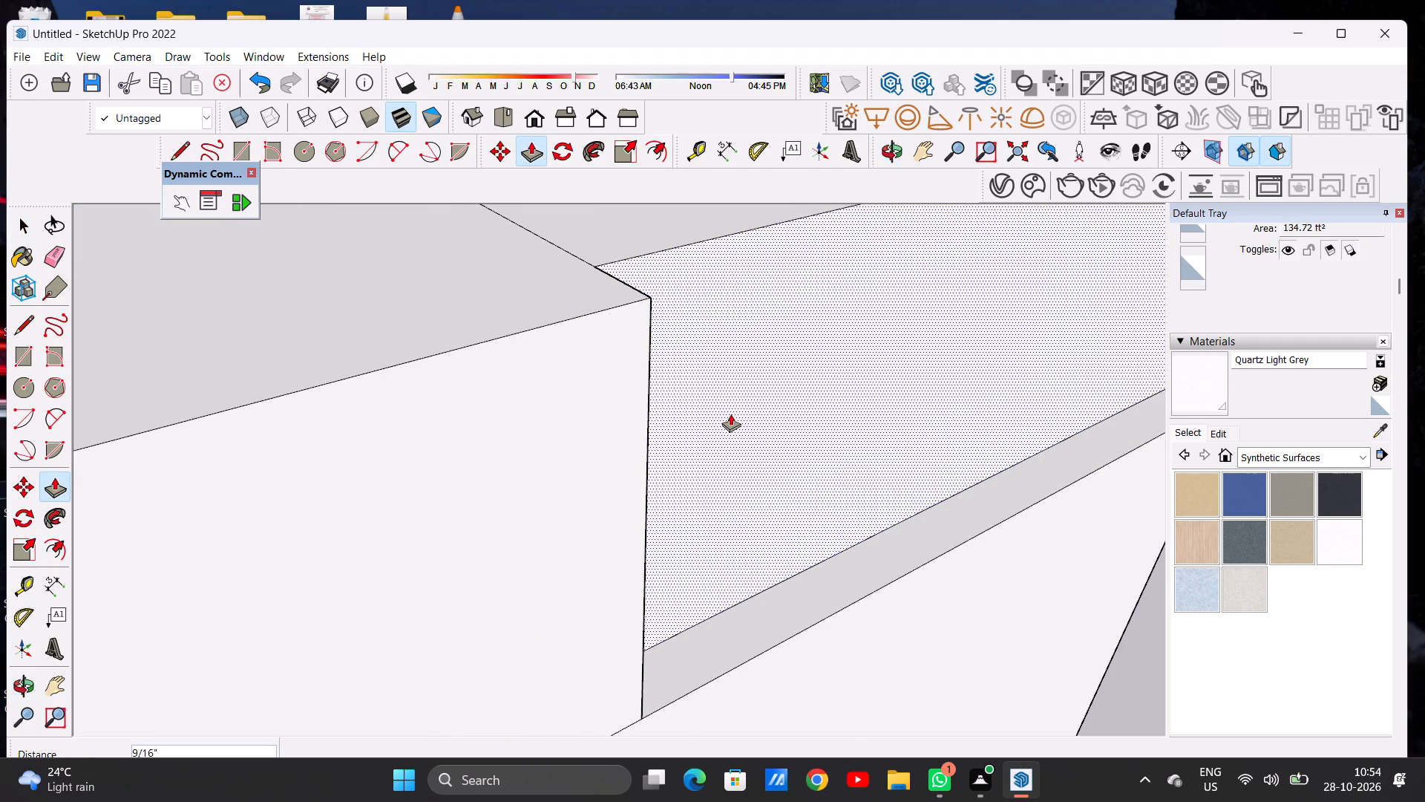
scroll(745, 413, "down", 3)
scroll(745, 407, "up", 1)
scroll(744, 404, "down", 8)
left_click(710, 521)
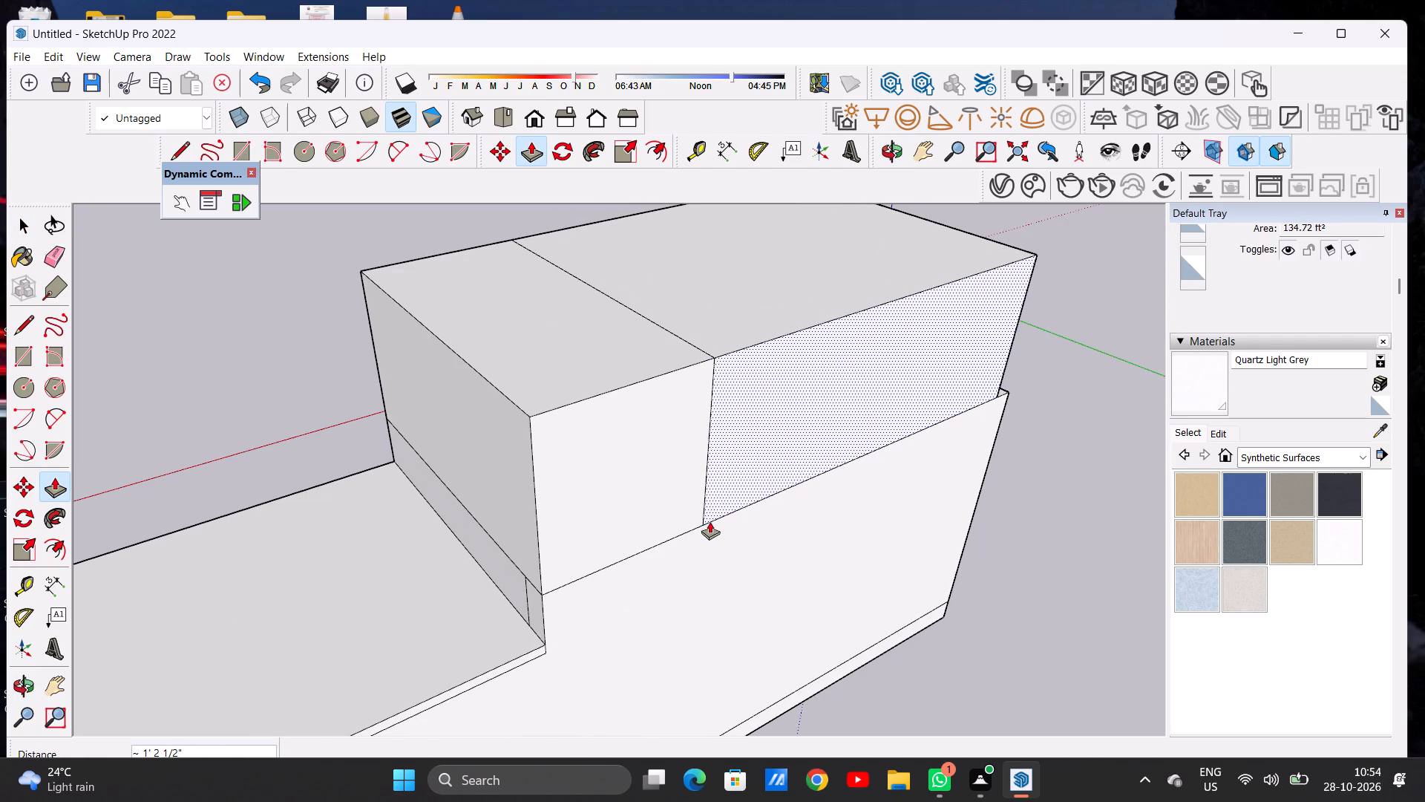
key("space")
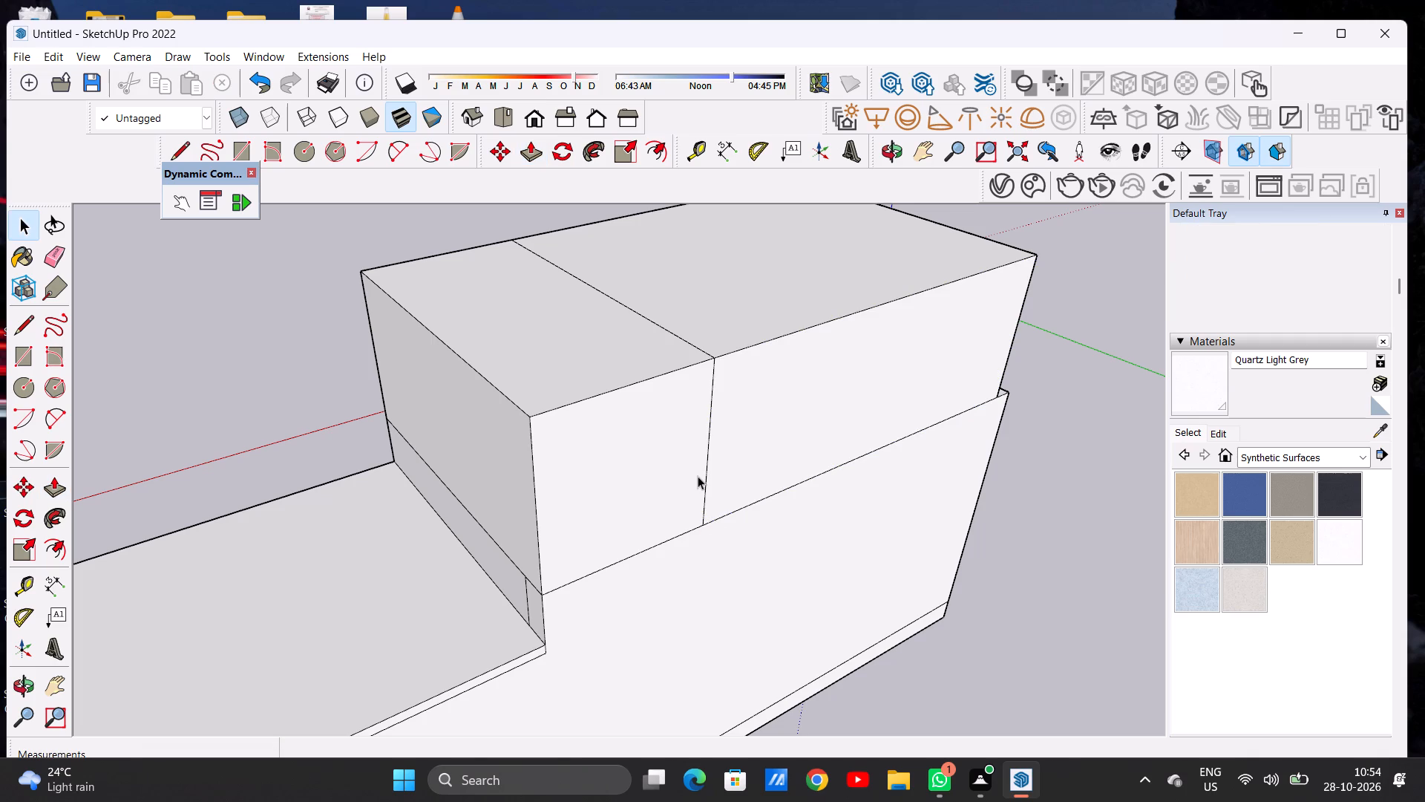
Examine the completed upper volume, the bay roof and the front facade from several angles and distances.
scroll(629, 440, "down", 8)
middle_click_drag(482, 480, 721, 456)
middle_click_drag(579, 479, 810, 431)
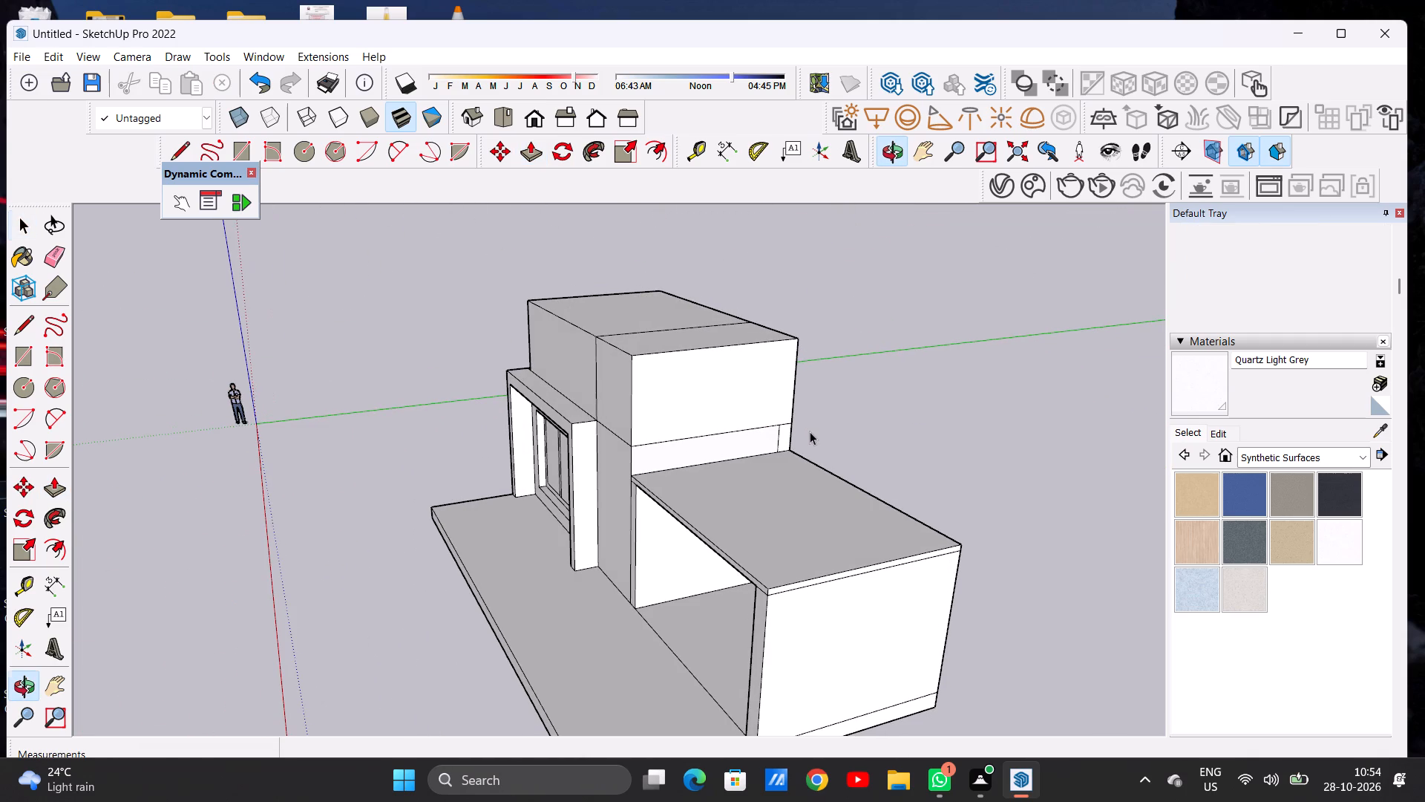
scroll(795, 429, "down", 4)
middle_click_drag(715, 450, 919, 417)
scroll(646, 406, "up", 7)
middle_click_drag(632, 407, 773, 388)
scroll(635, 431, "down", 6)
middle_click_drag(632, 435, 675, 405)
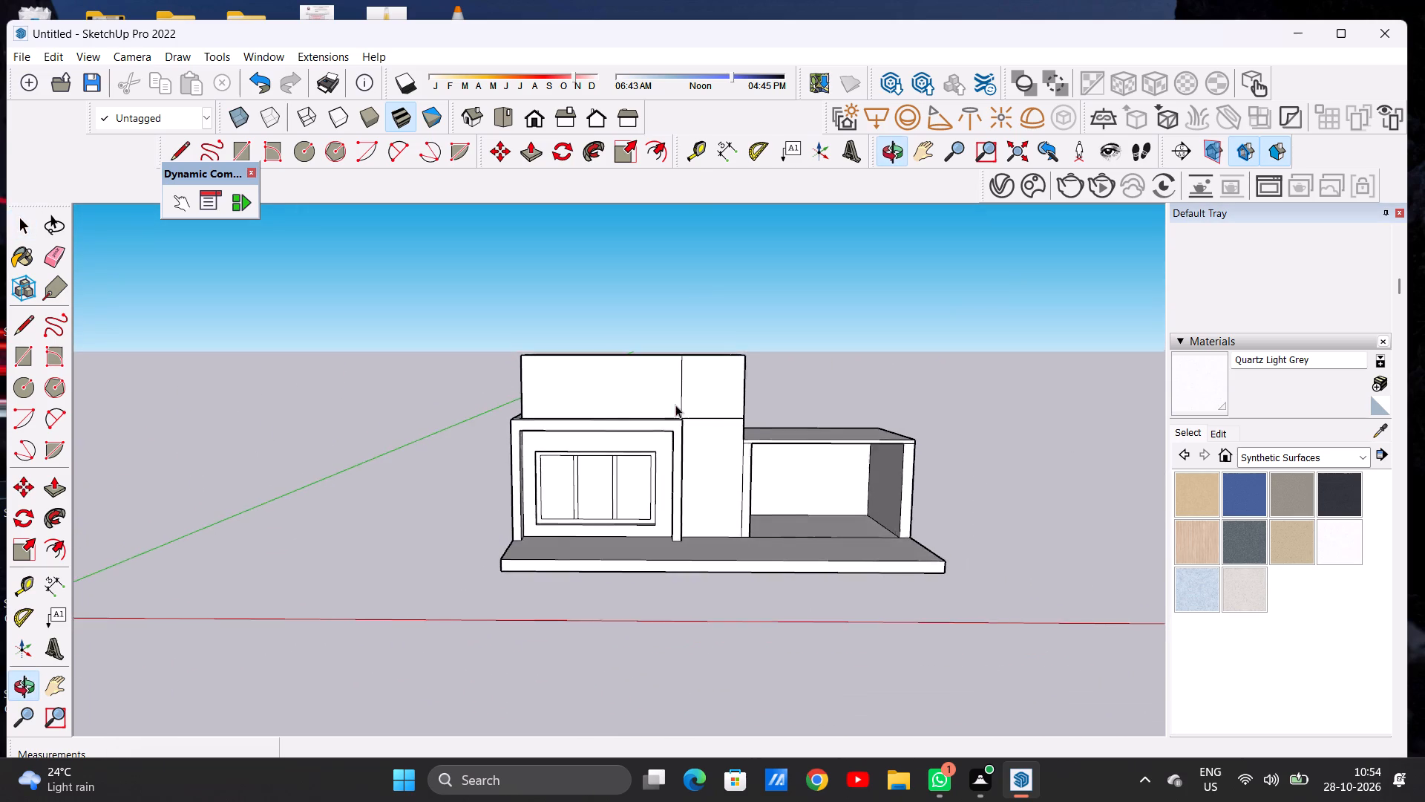
middle_click_drag(675, 405, 676, 410)
scroll(705, 382, "up", 8)
scroll(610, 440, "down", 10)
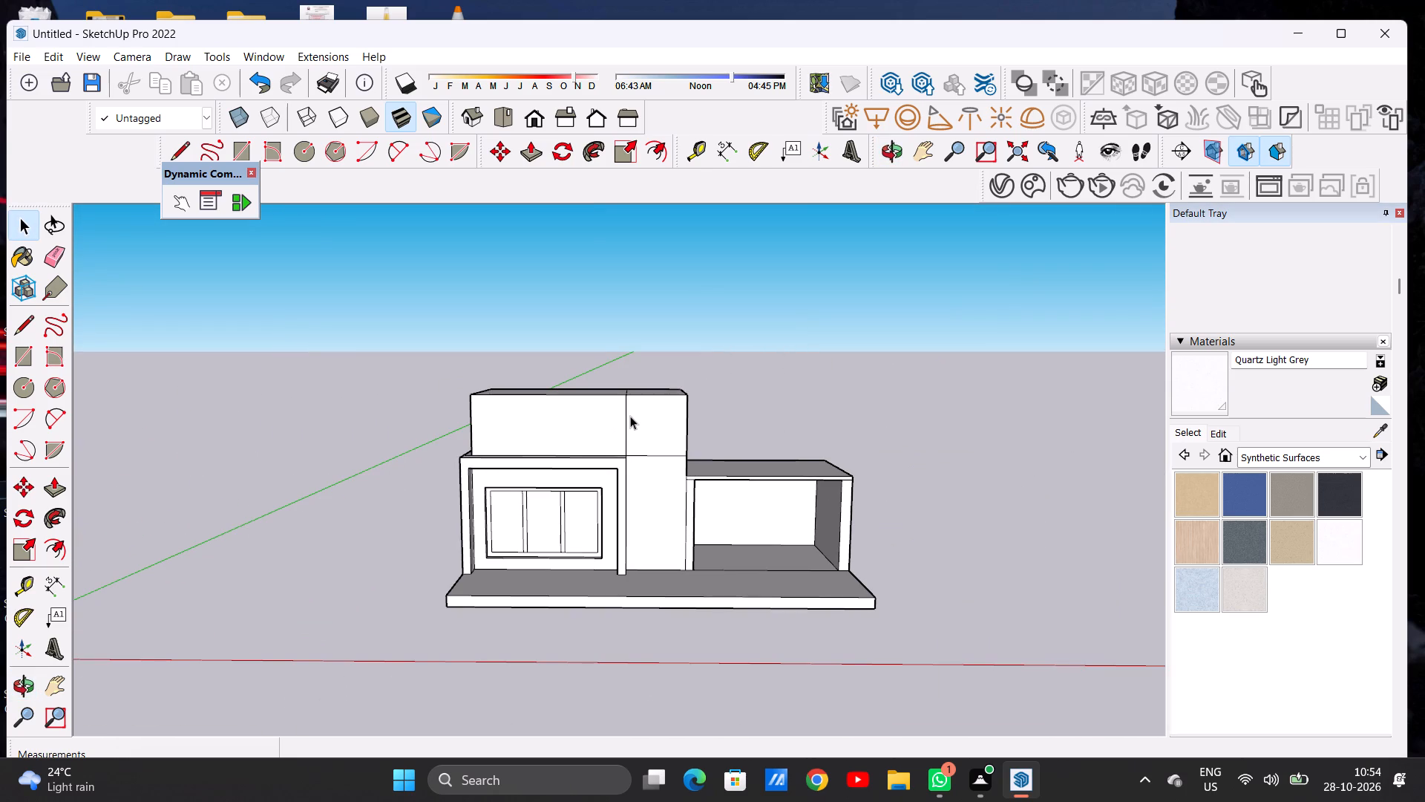
scroll(574, 420, "down", 7)
scroll(629, 420, "up", 10)
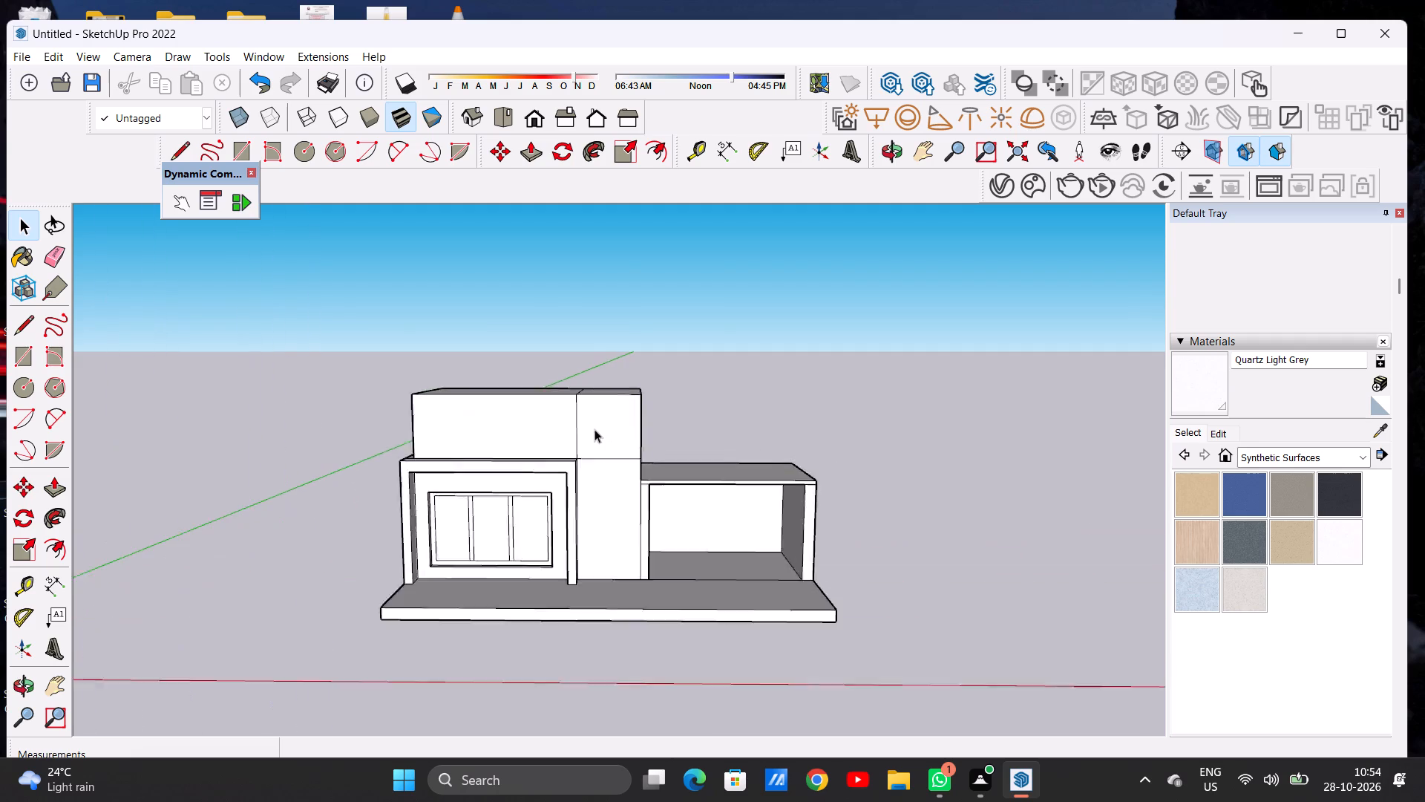
scroll(594, 429, "up", 2)
middle_click_drag(583, 396, 577, 488)
scroll(533, 426, "up", 6)
scroll(637, 428, "down", 6)
scroll(520, 417, "up", 7)
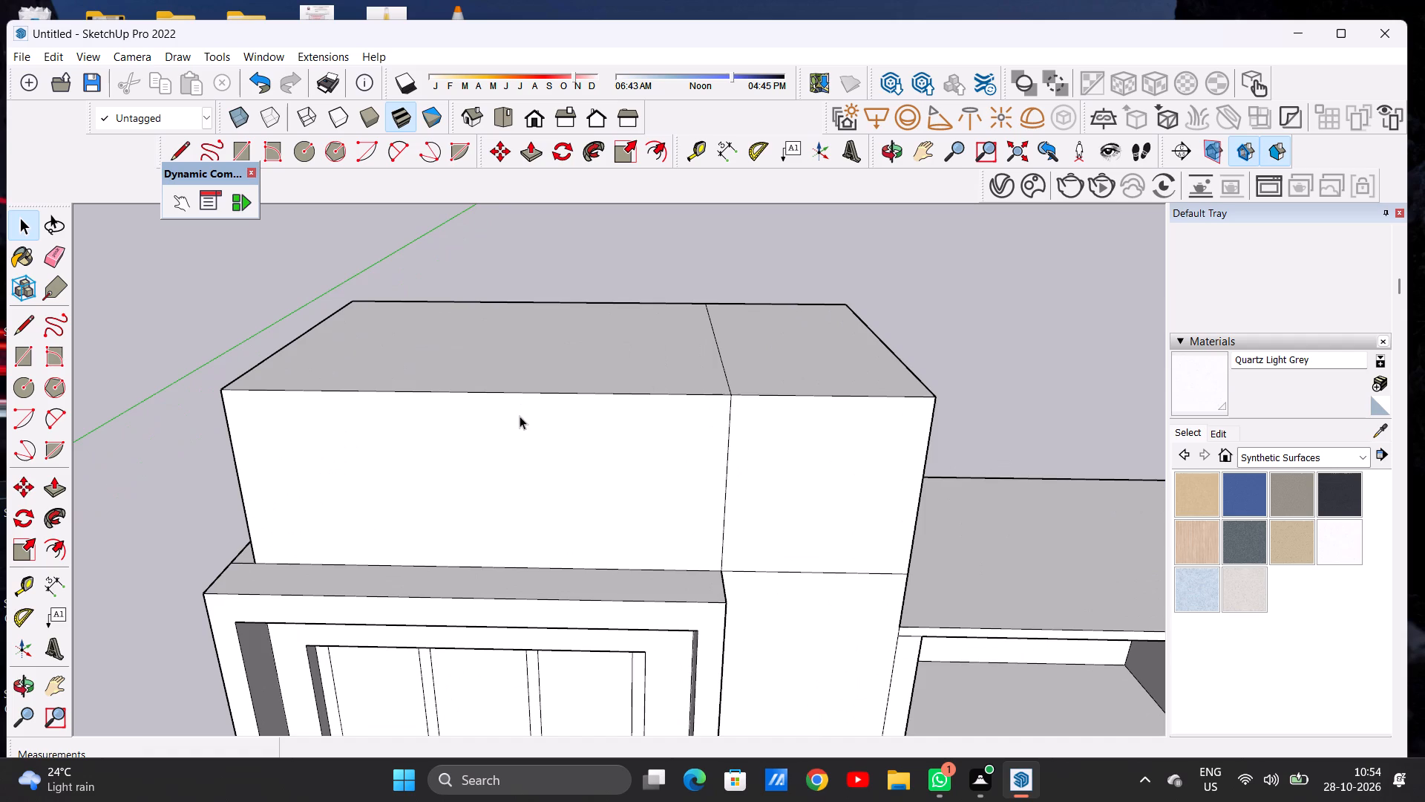
scroll(523, 422, "down", 10)
scroll(576, 435, "up", 6)
middle_click_drag(571, 456, 574, 338)
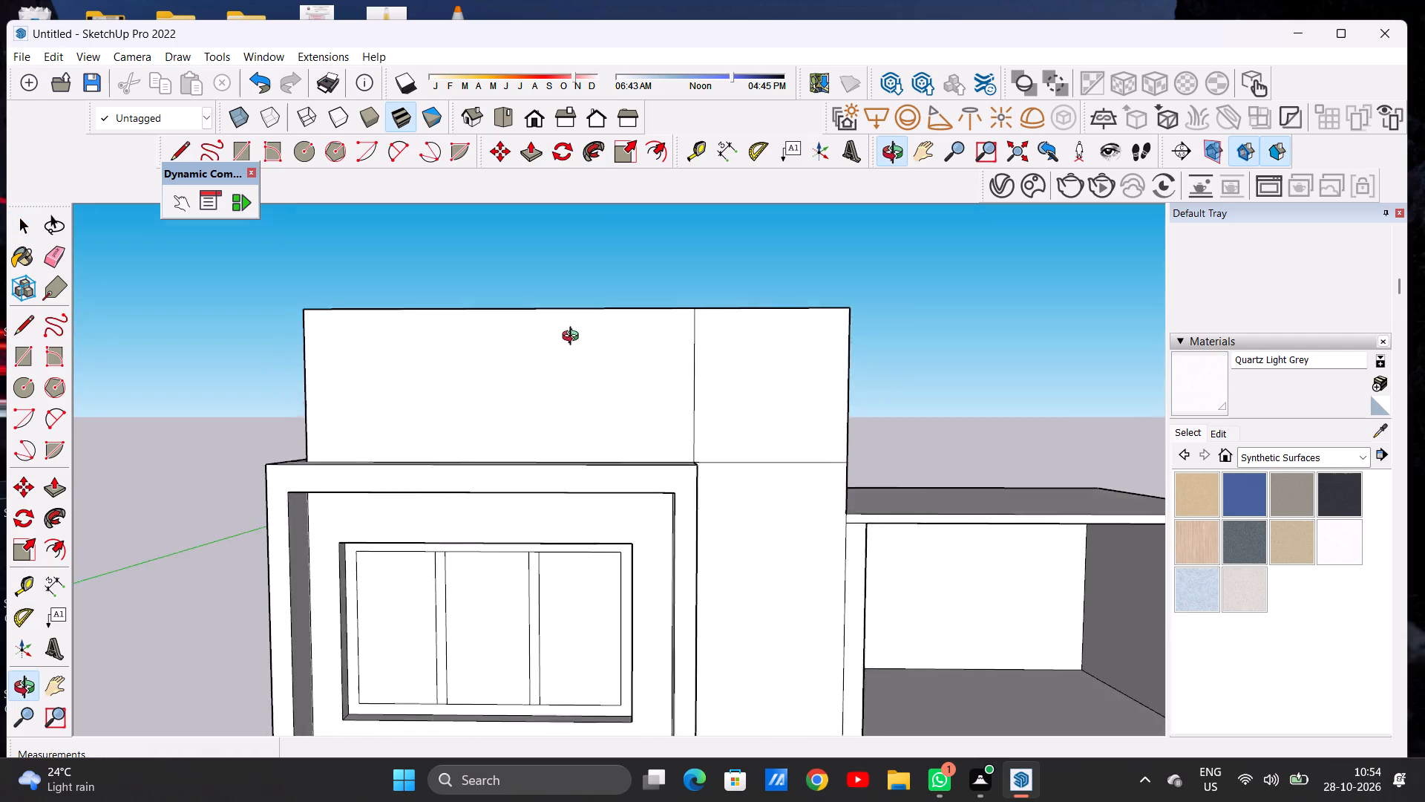
middle_click_drag(574, 338, 529, 370)
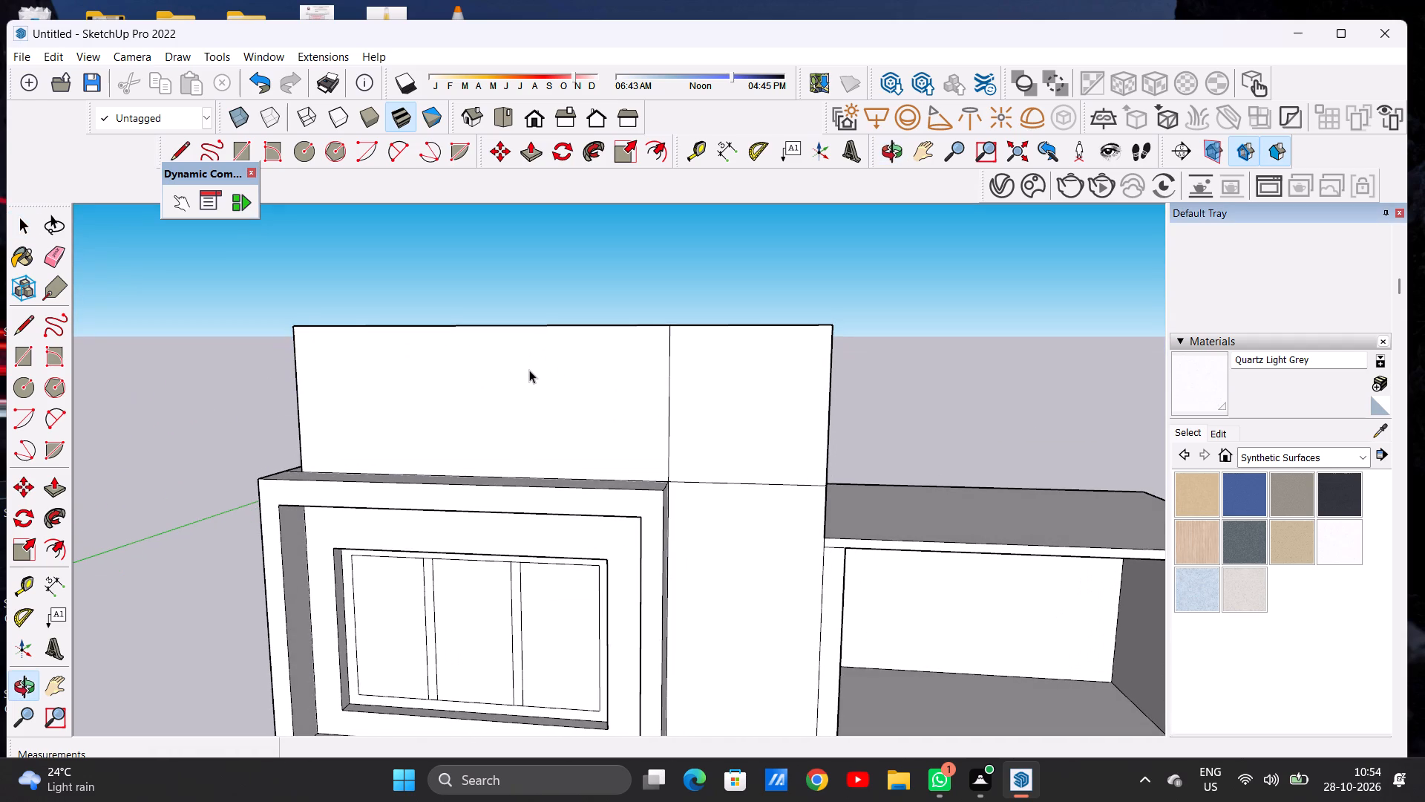
scroll(529, 375, "down", 4)
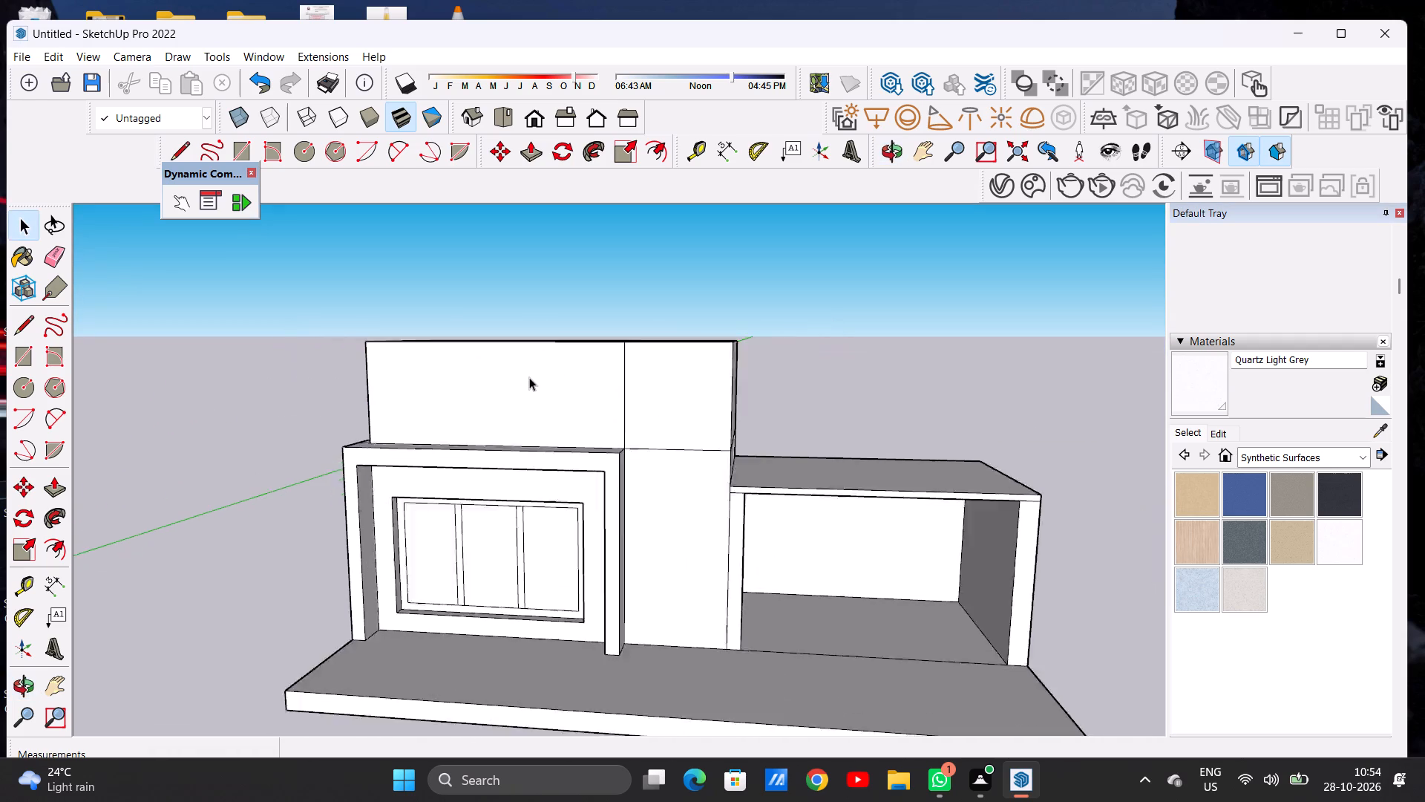
scroll(529, 377, "down", 3)
middle_click_drag(499, 359, 562, 340)
scroll(577, 363, "up", 4)
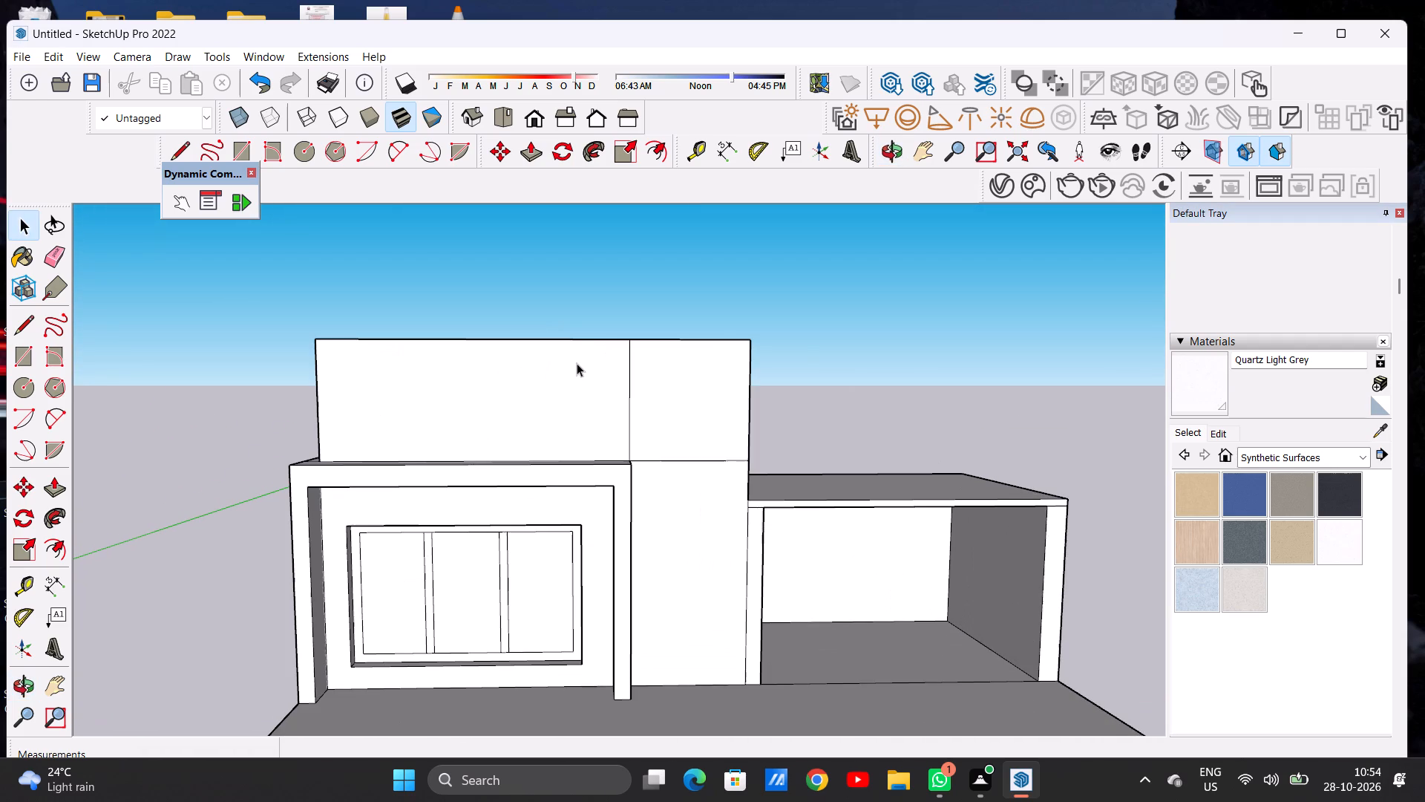
Draw a rectangle about 9' 10 3/8" by 4' 9 5/8" on the upper volume's front face, above the framed window.
key("r")
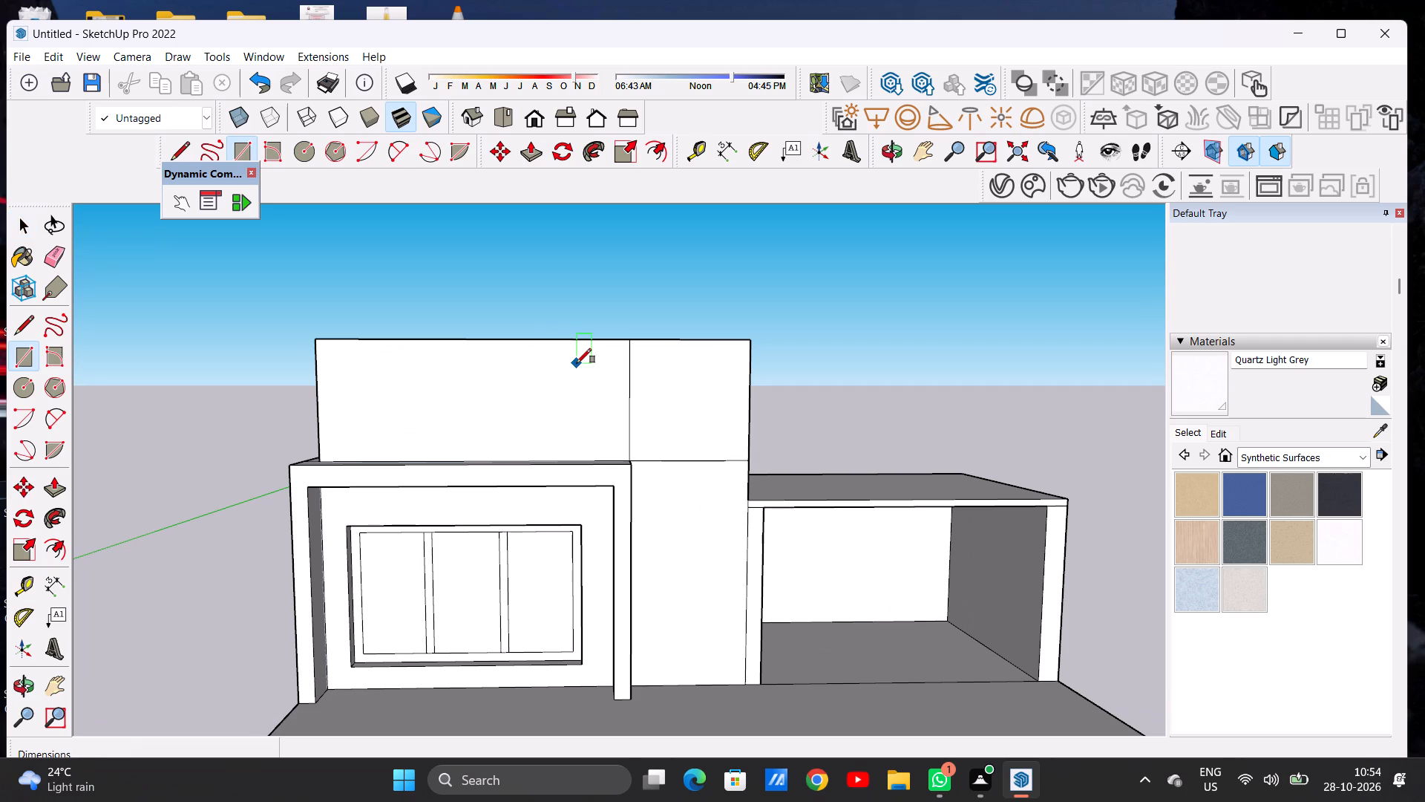
scroll(566, 385, "down", 4)
middle_click_drag(542, 420, 552, 405)
middle_click(552, 405)
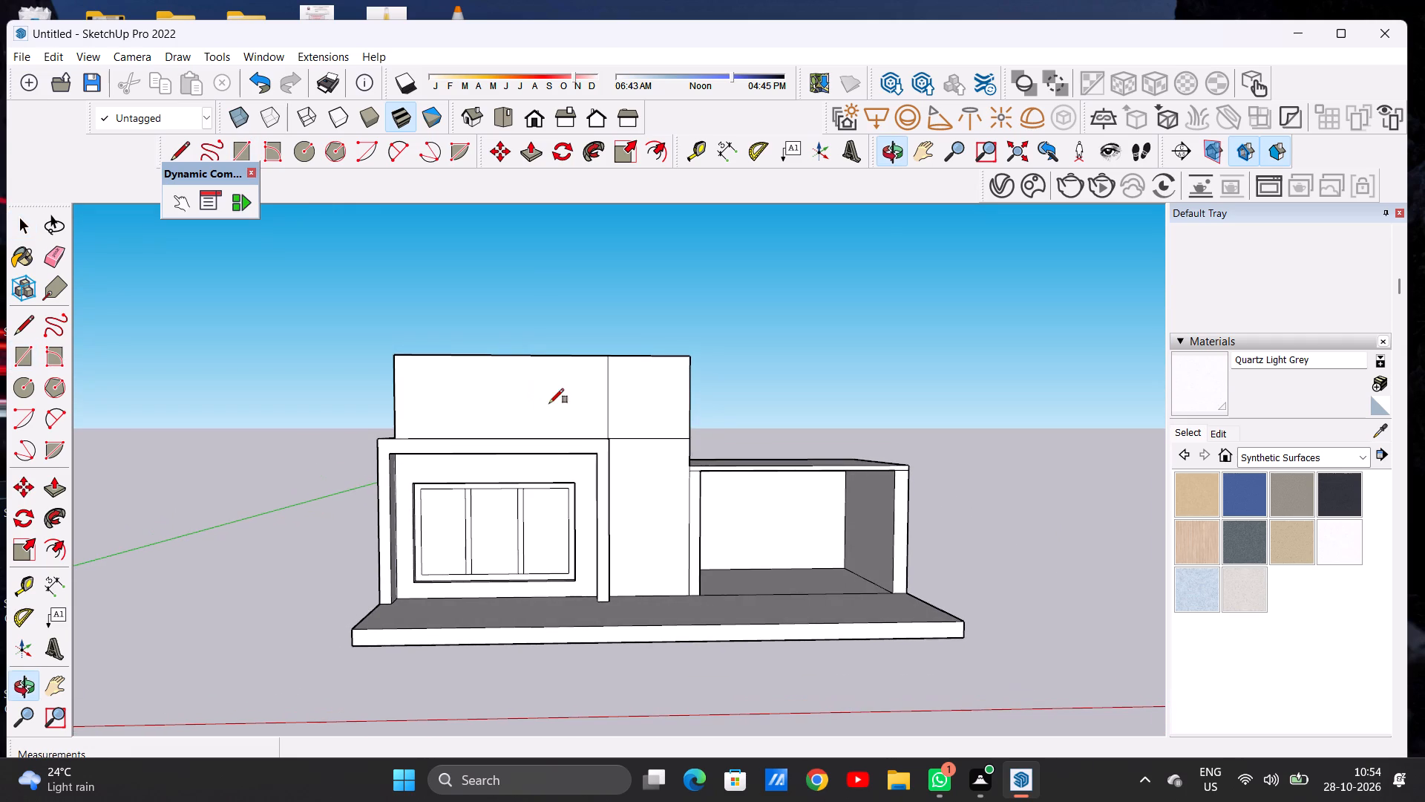
middle_click(549, 403)
scroll(528, 377, "up", 10)
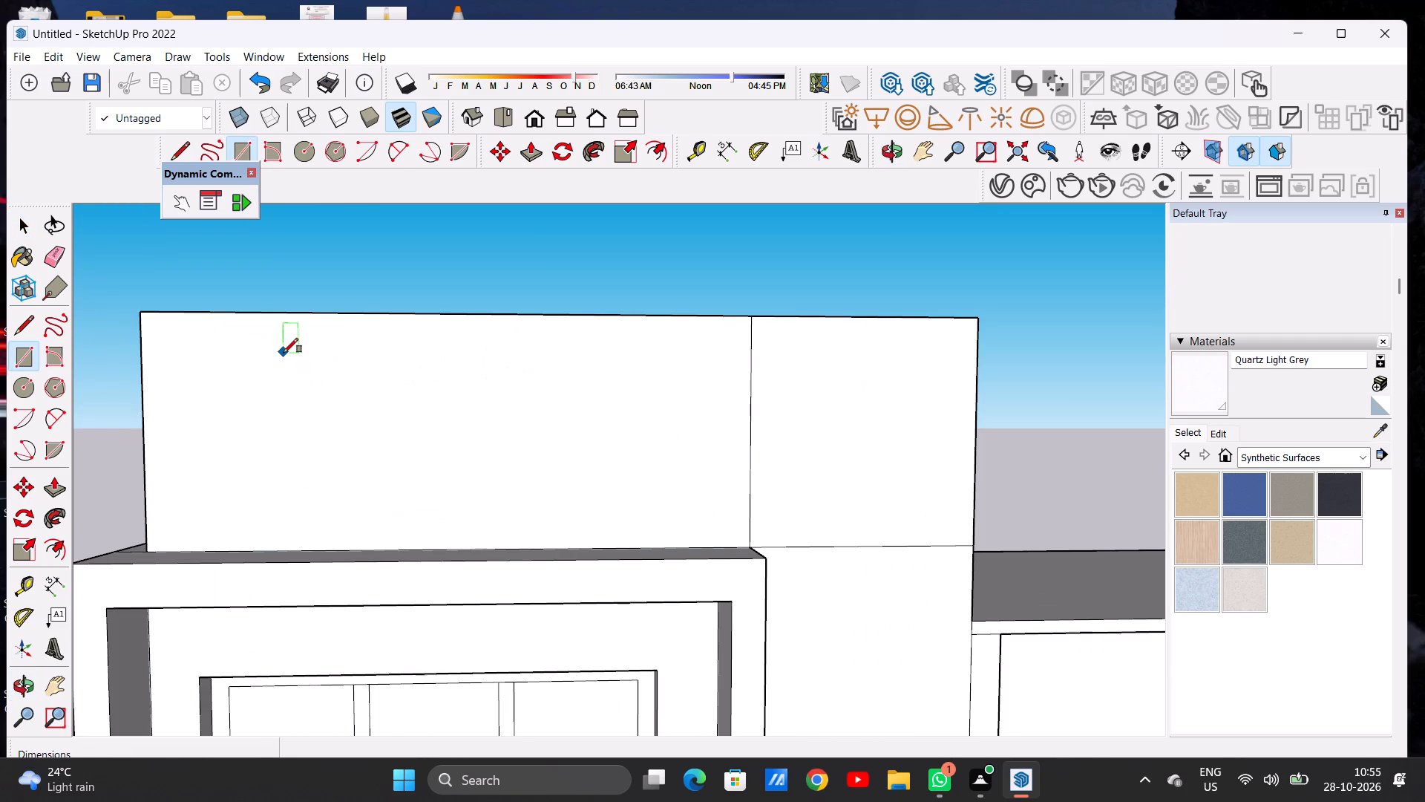
left_click(247, 340)
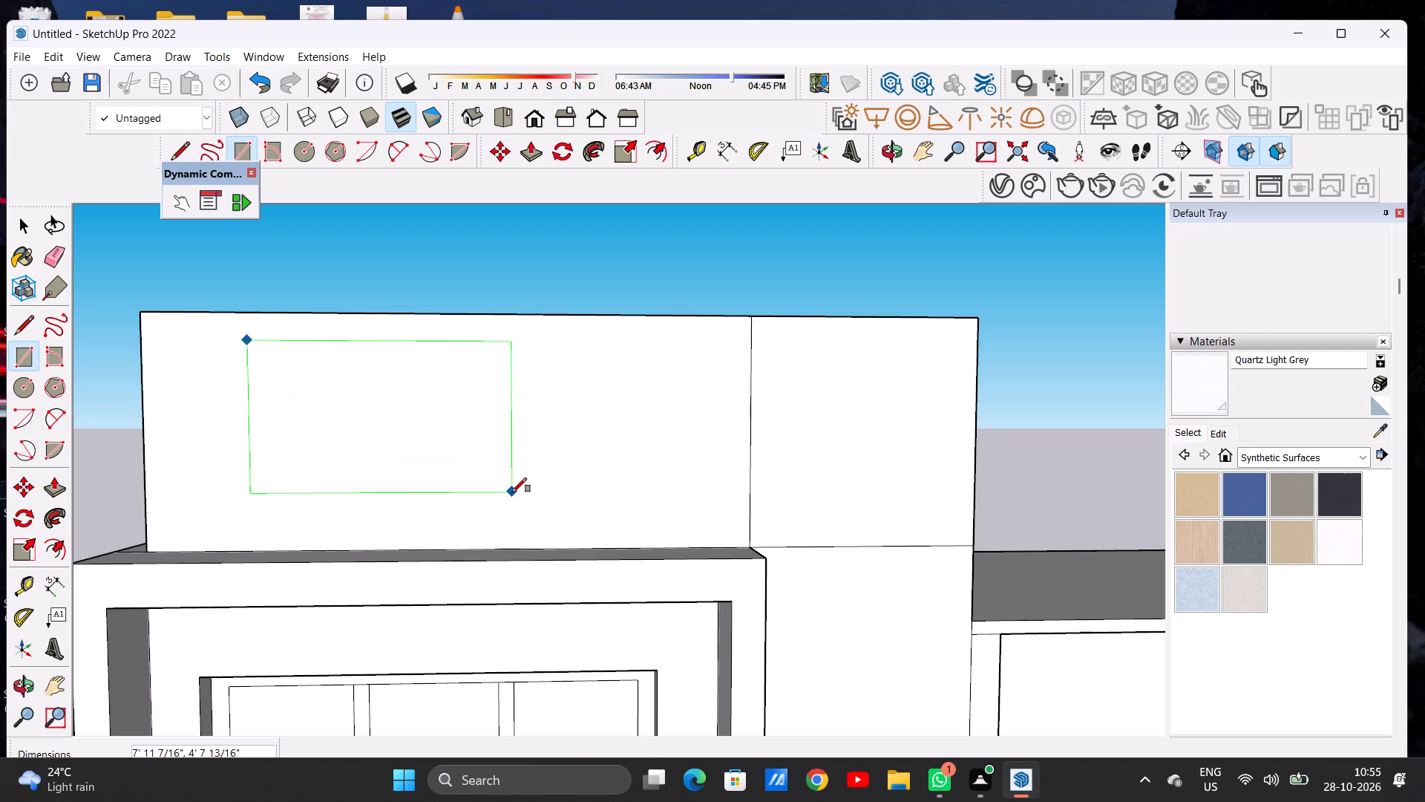
left_click(574, 497)
key("space")
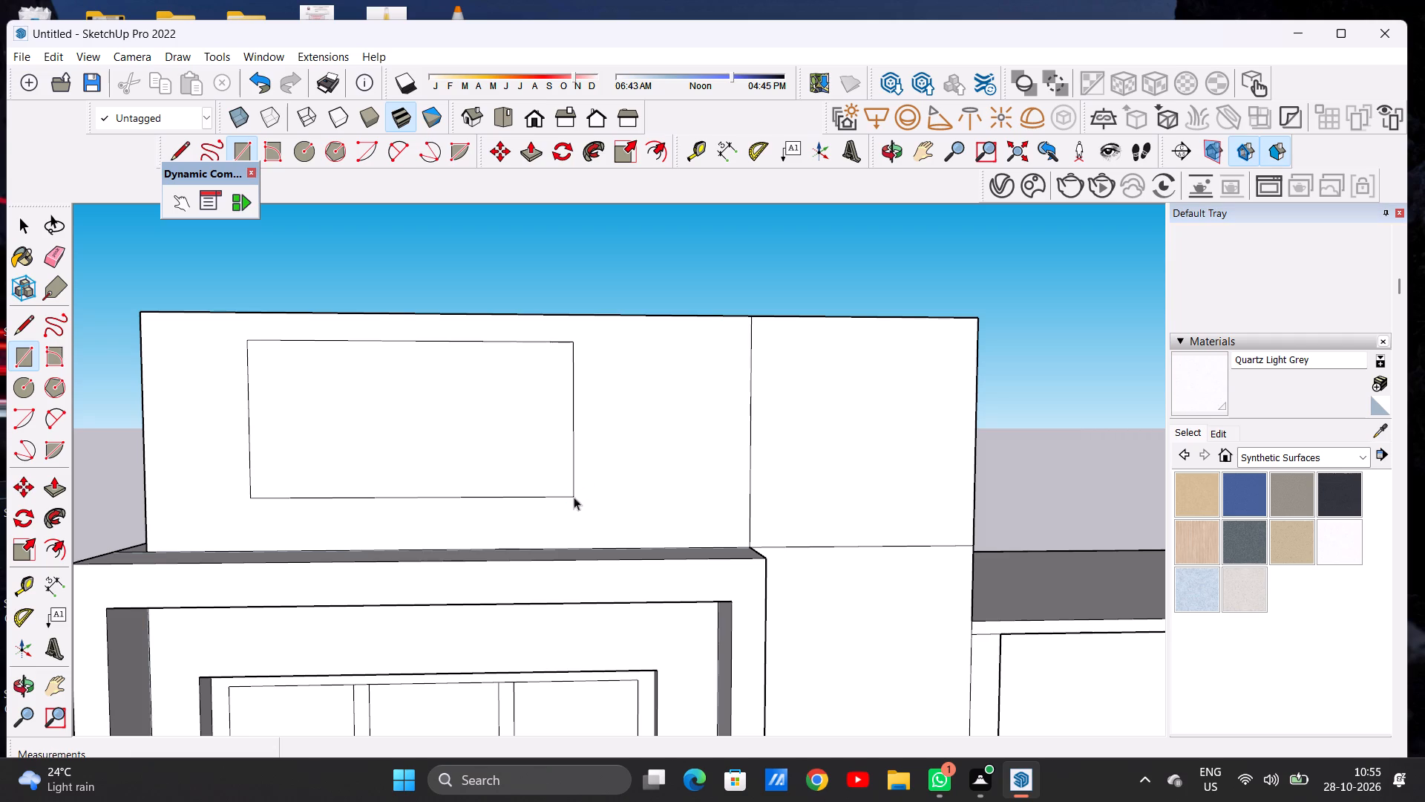
Move the rectangle on the upper volume's front face about 1' 3 3/16" horizontally toward the roofed bay side.
scroll(487, 554, "down", 7)
scroll(395, 498, "down", 1)
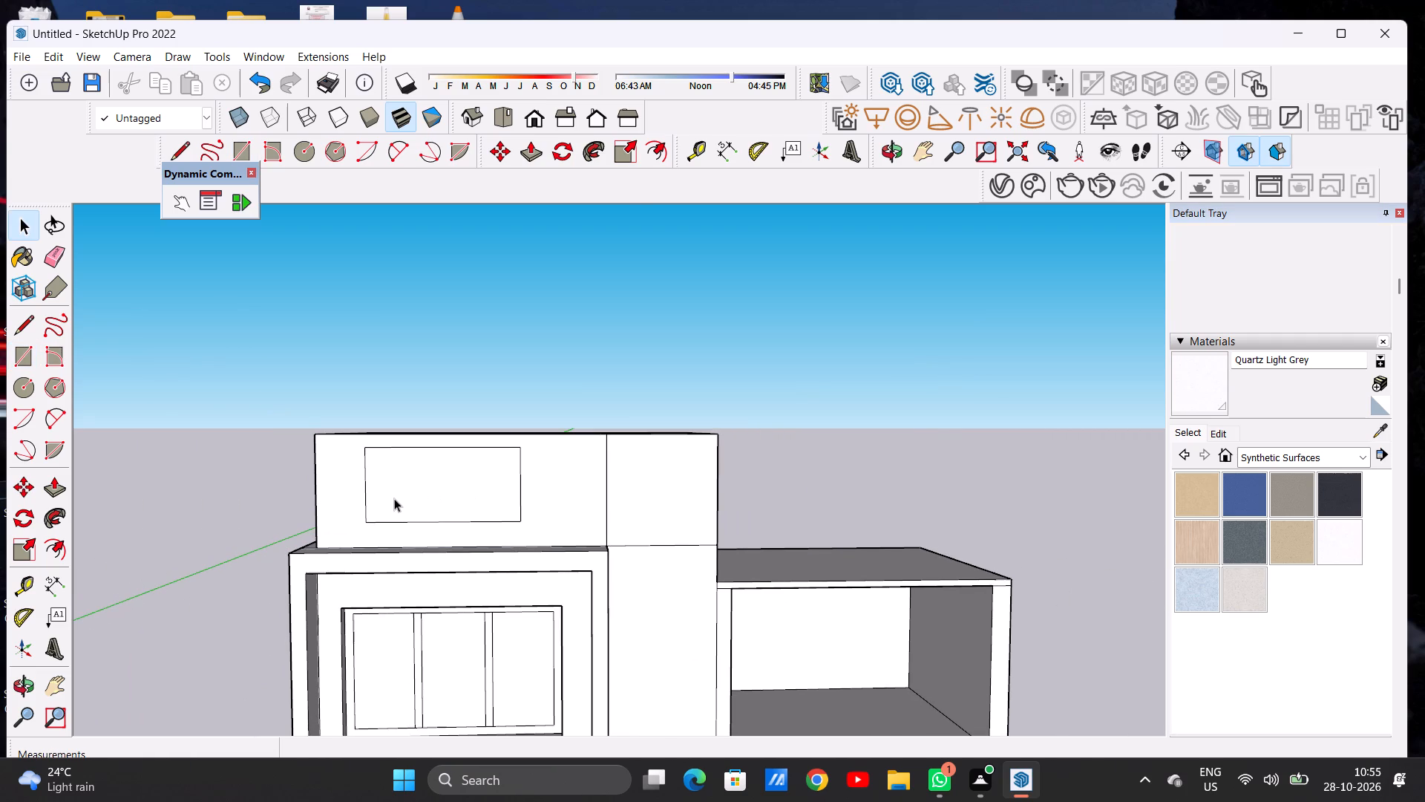
scroll(516, 493, "up", 5)
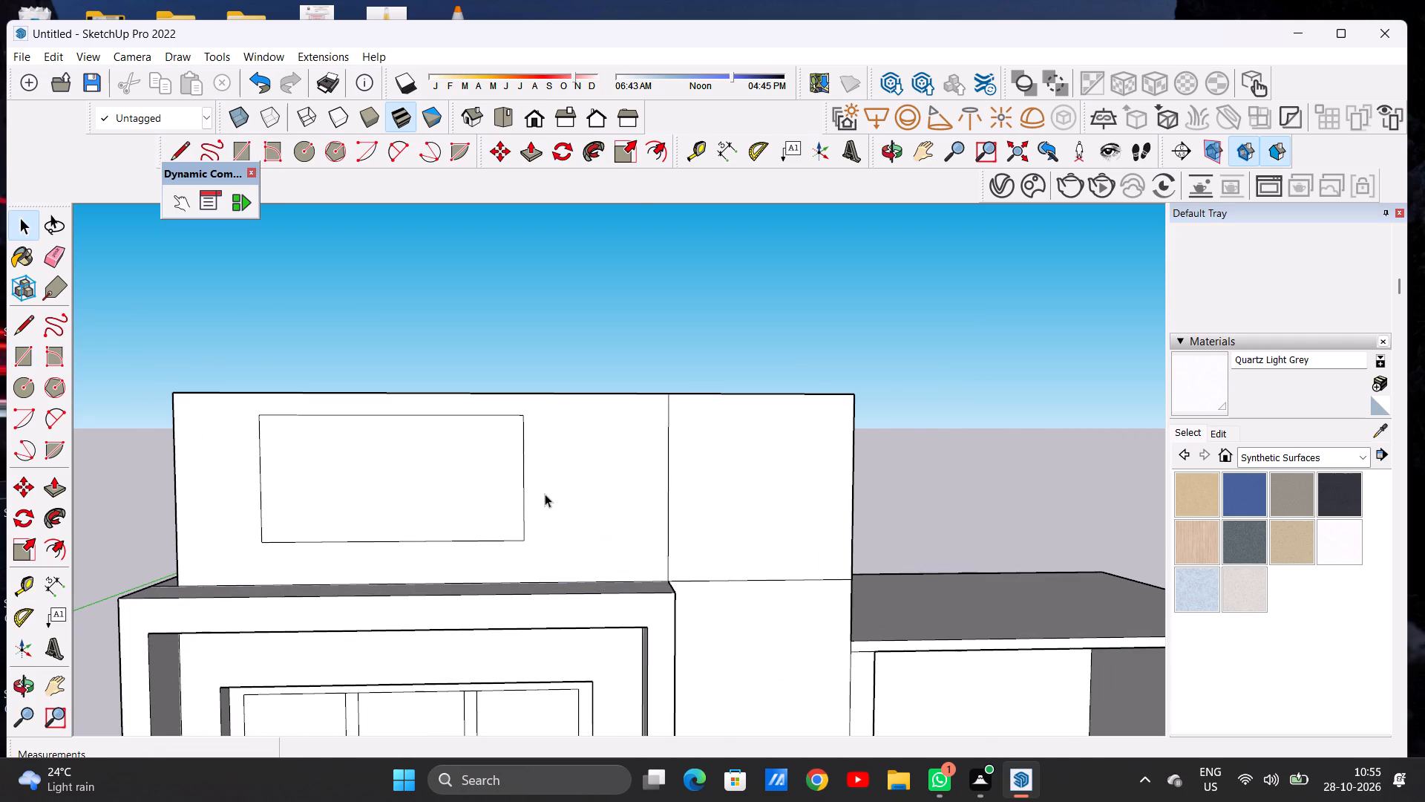
middle_click_drag(614, 519, 595, 498)
scroll(595, 498, "down", 3)
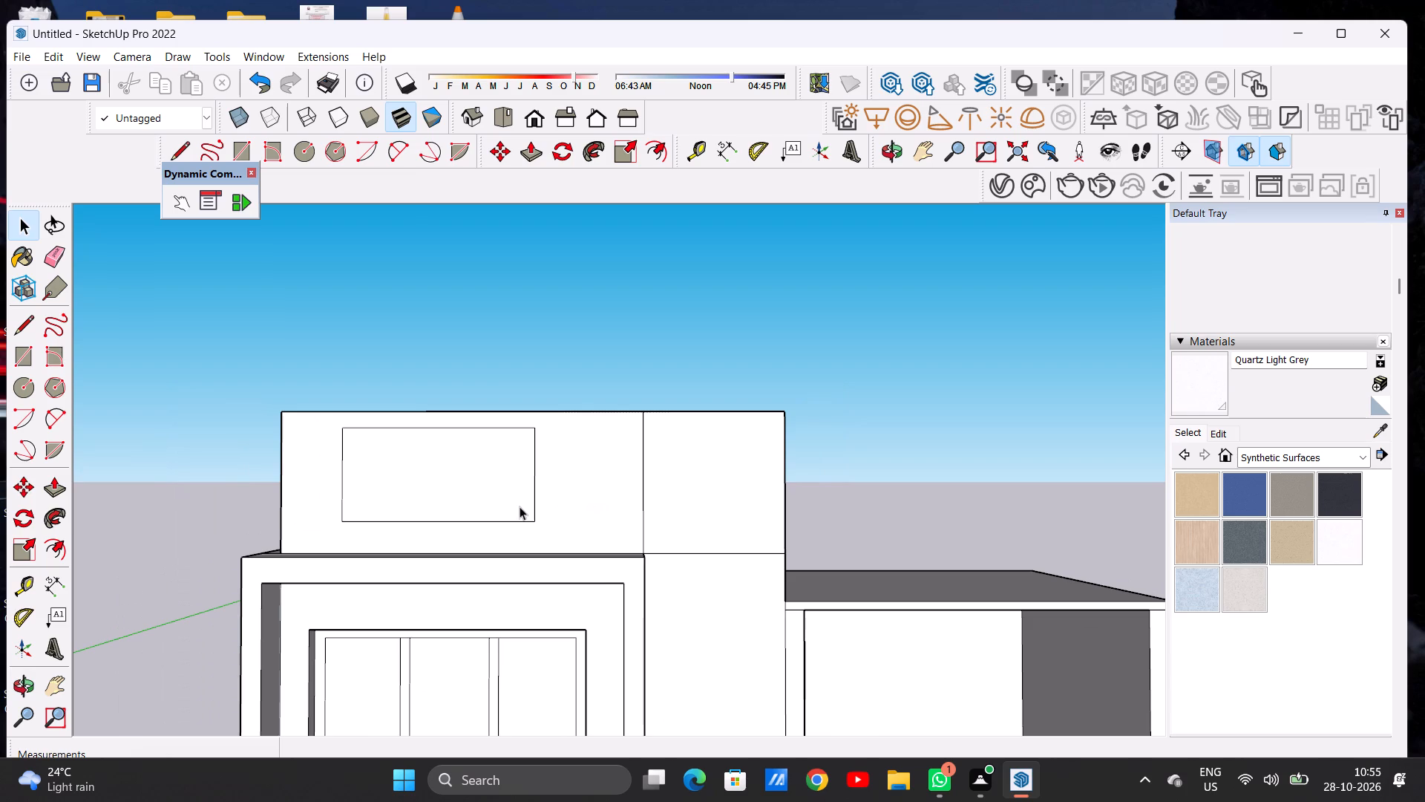
scroll(502, 468, "up", 5)
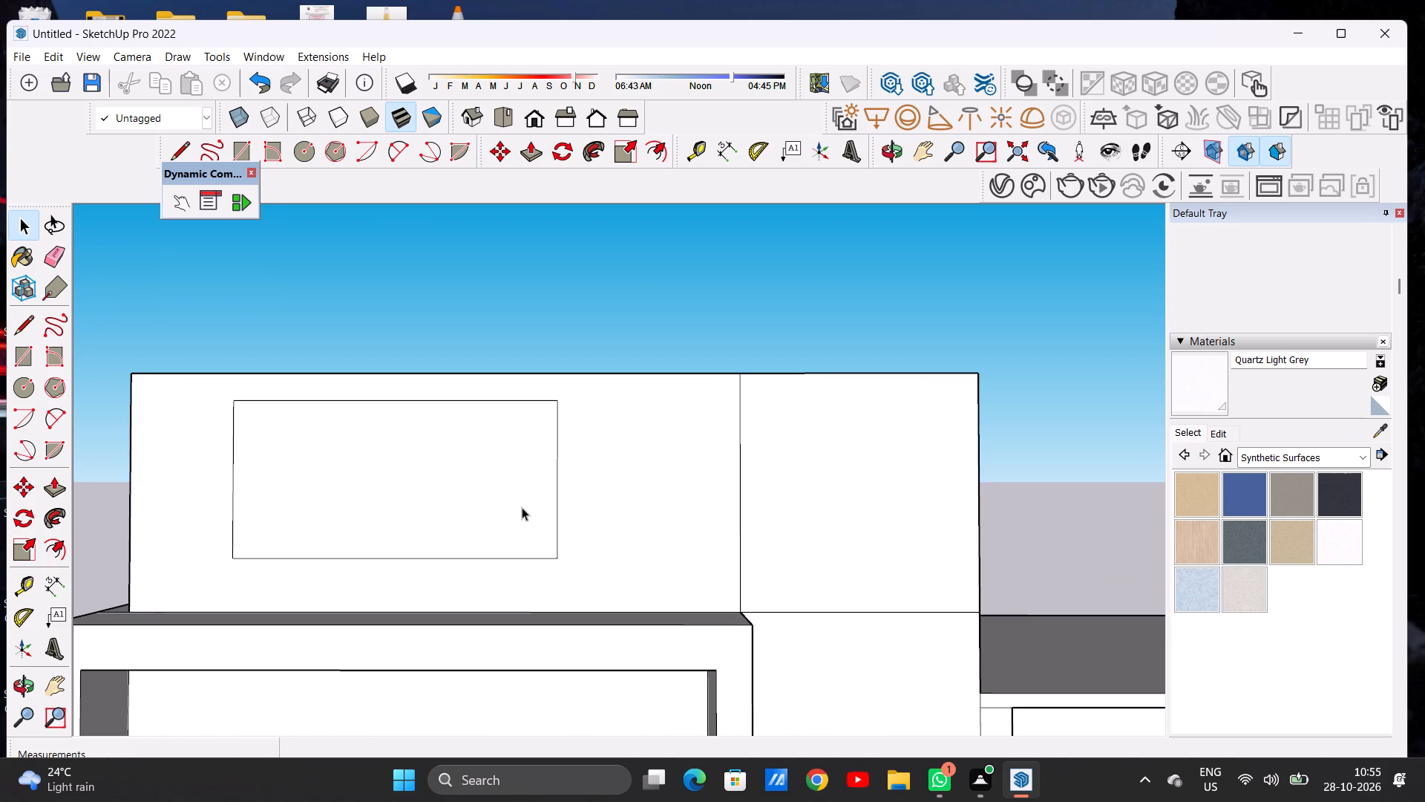
double_click(522, 507)
key("m")
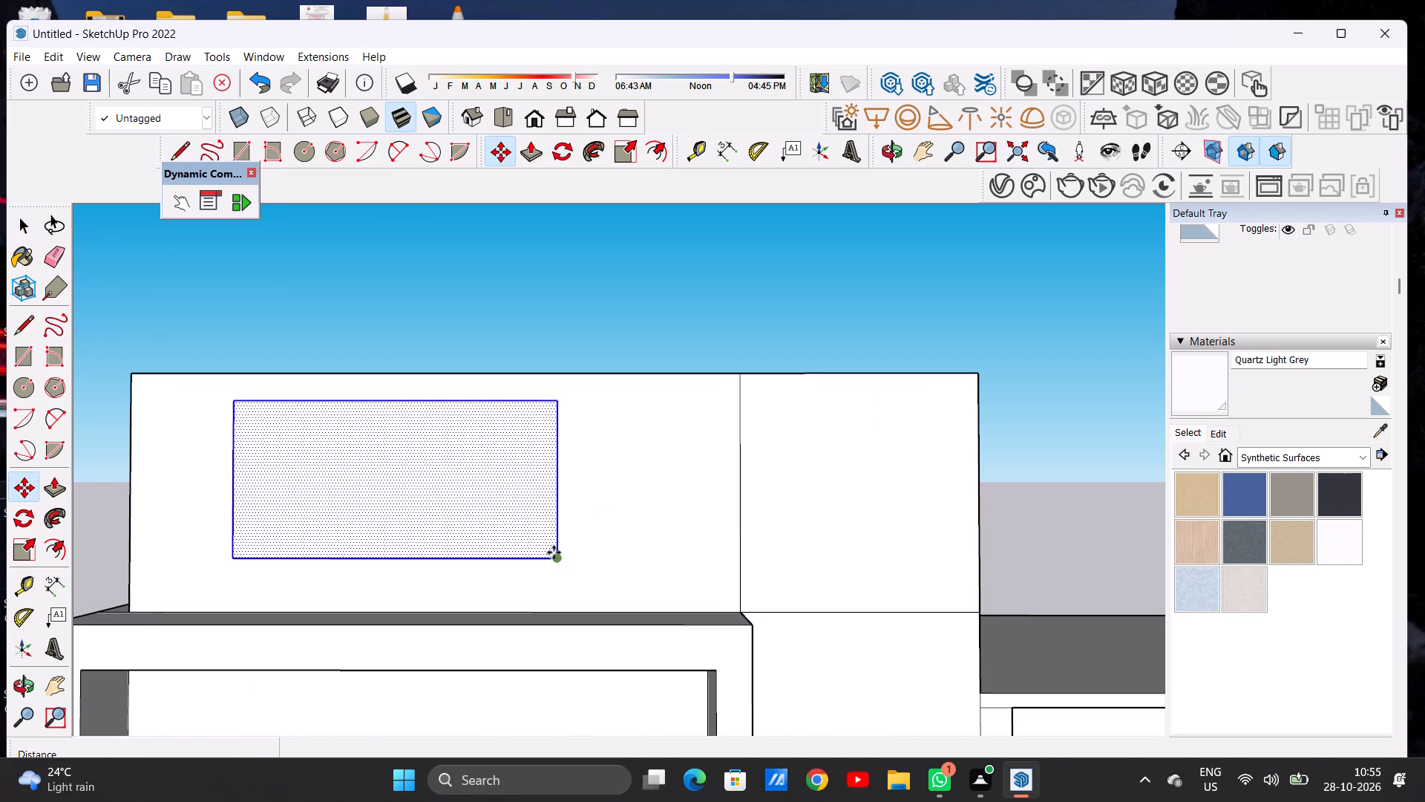
left_click(554, 557)
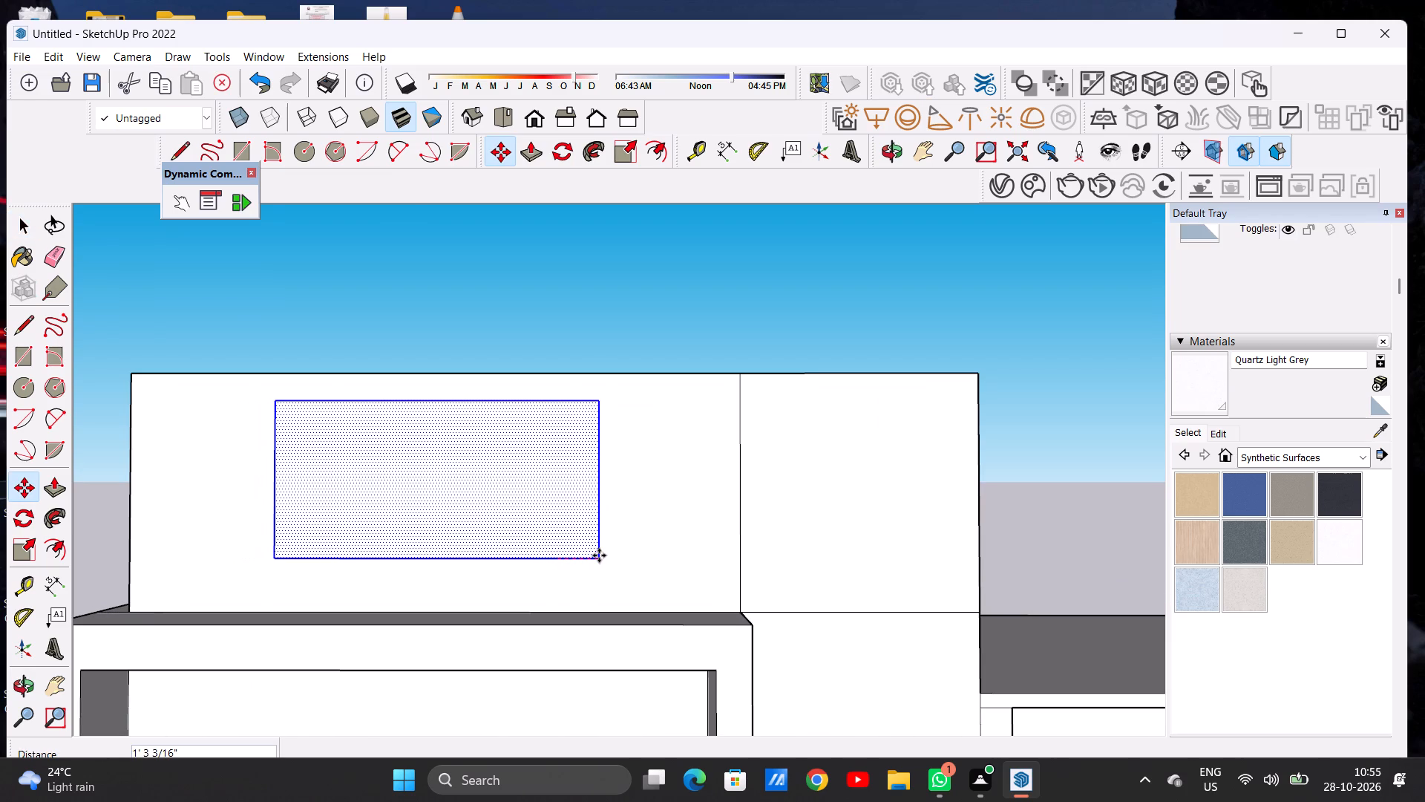
left_click(599, 555)
key("space")
scroll(560, 529, "down", 1)
scroll(560, 529, "up", 1)
scroll(560, 529, "down", 2)
scroll(560, 529, "up", 2)
scroll(560, 529, "down", 1)
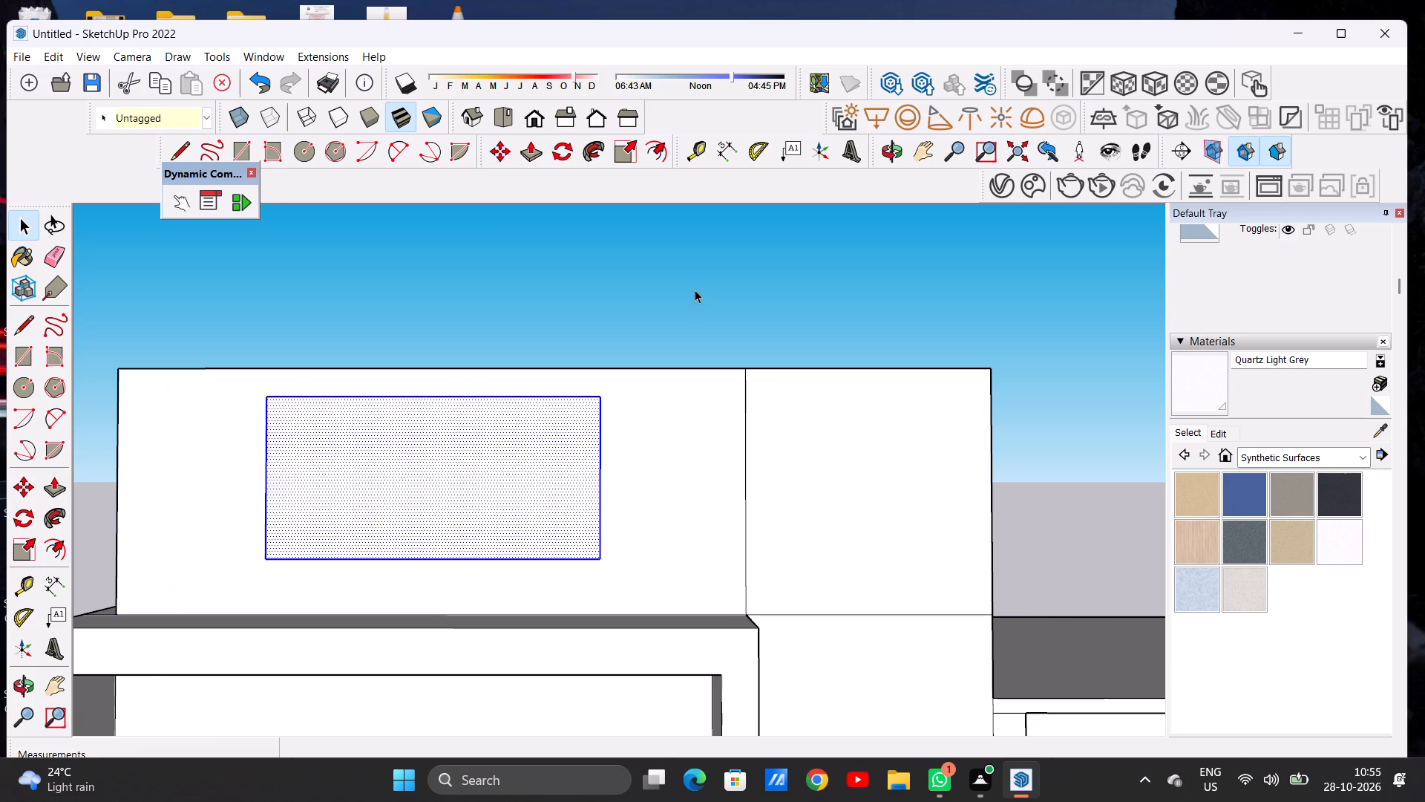
left_click(695, 290)
Offset the upper window rectangle inward about 5 3/16" to form a frame border.
scroll(632, 417, "down", 5)
middle_click_drag(589, 442, 601, 457)
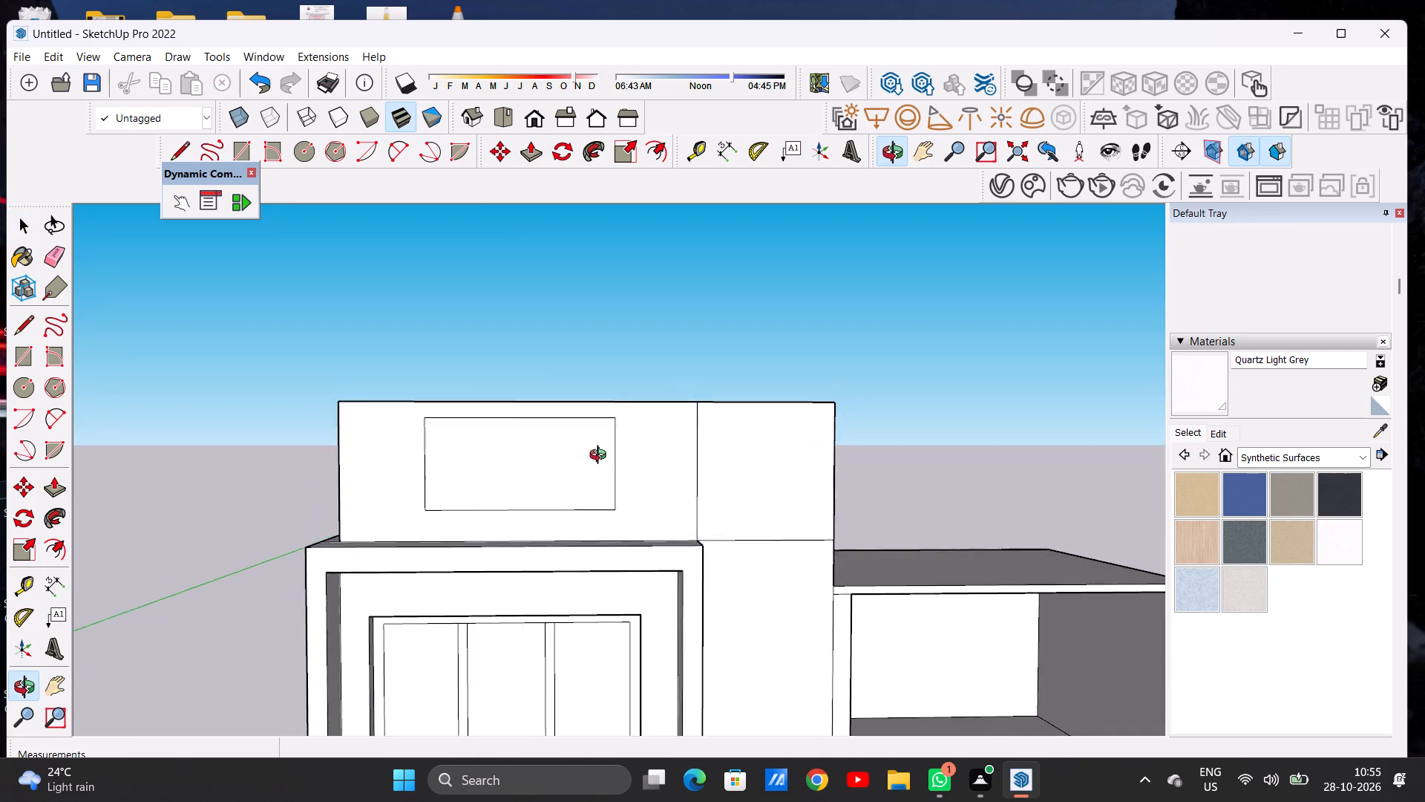
middle_click_drag(601, 457, 617, 449)
scroll(569, 432, "up", 4)
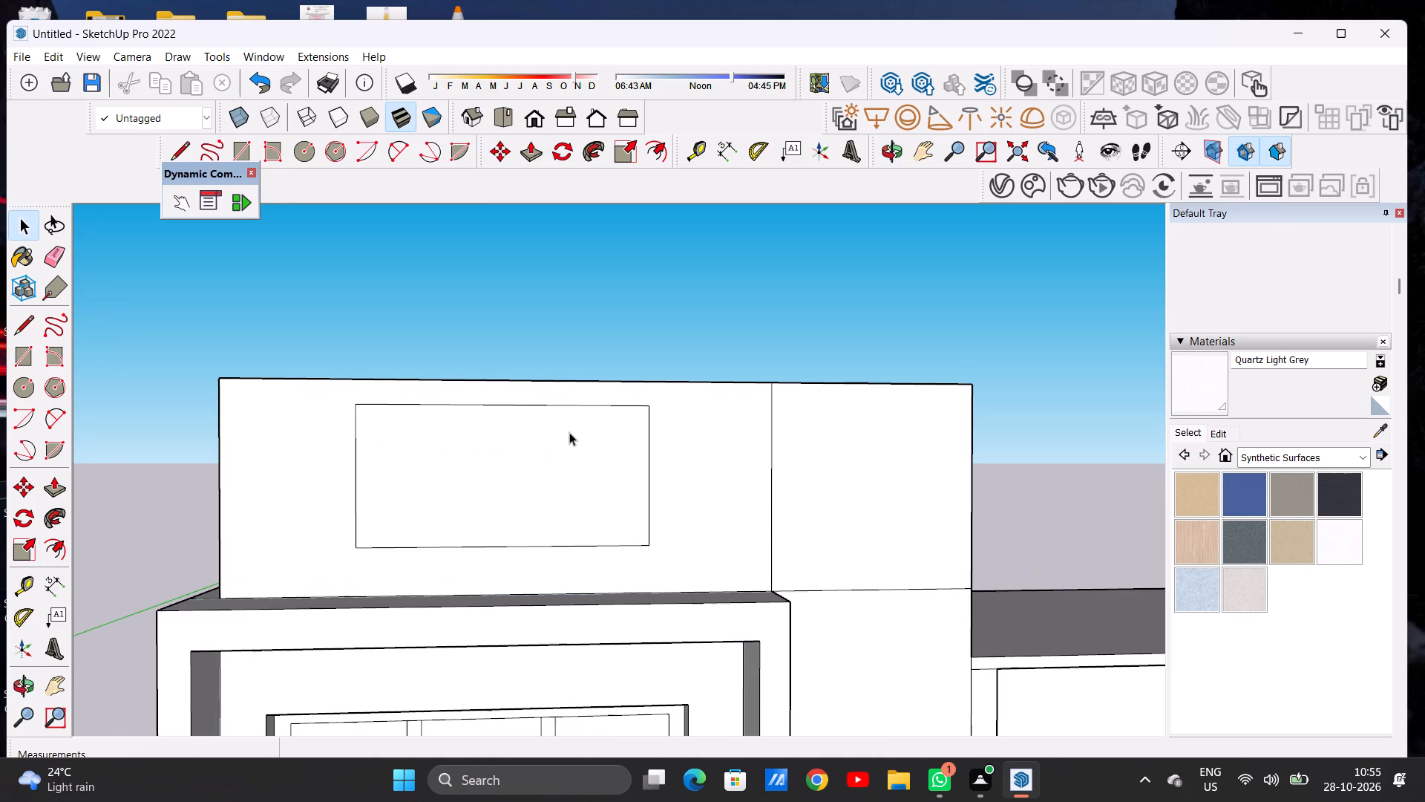
key("p")
key("space")
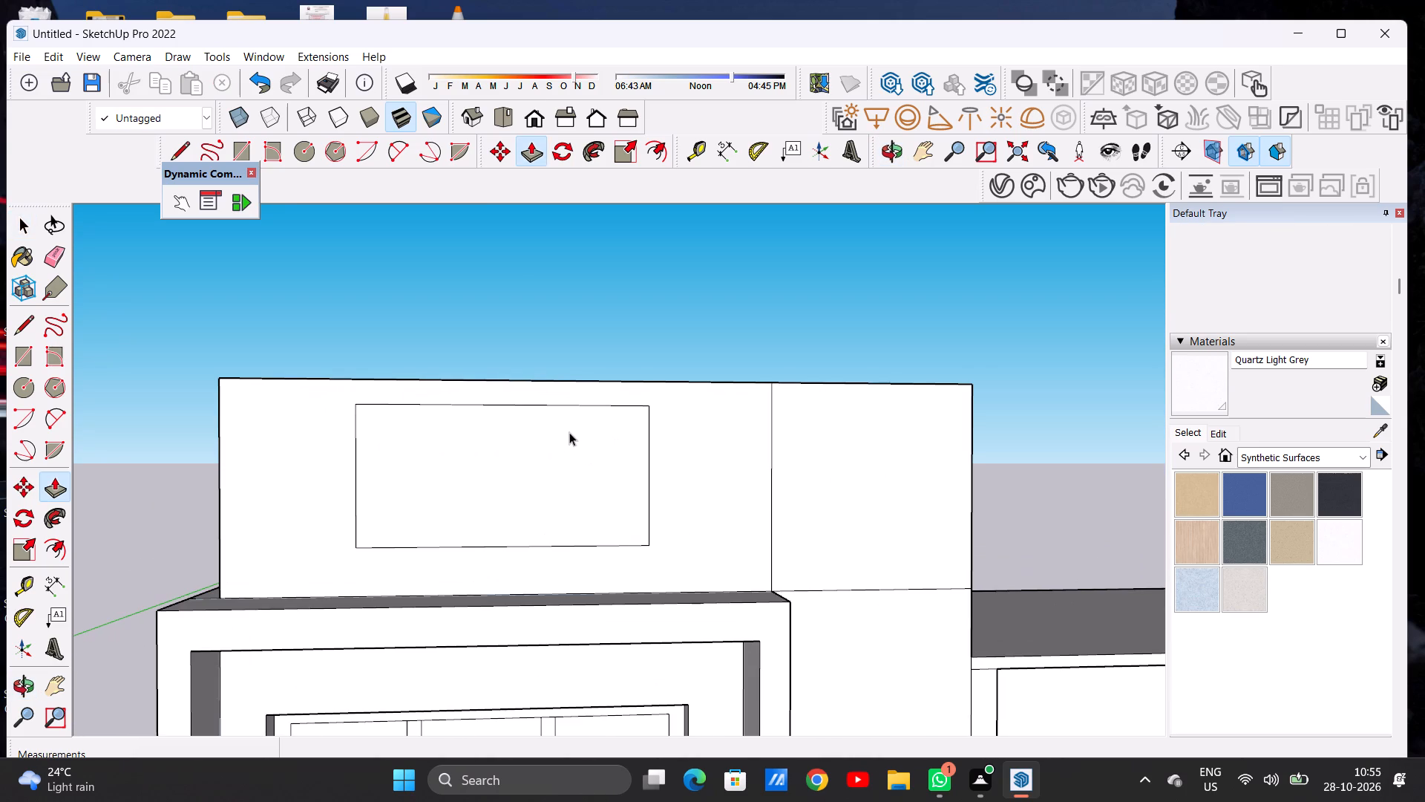
type("OF")
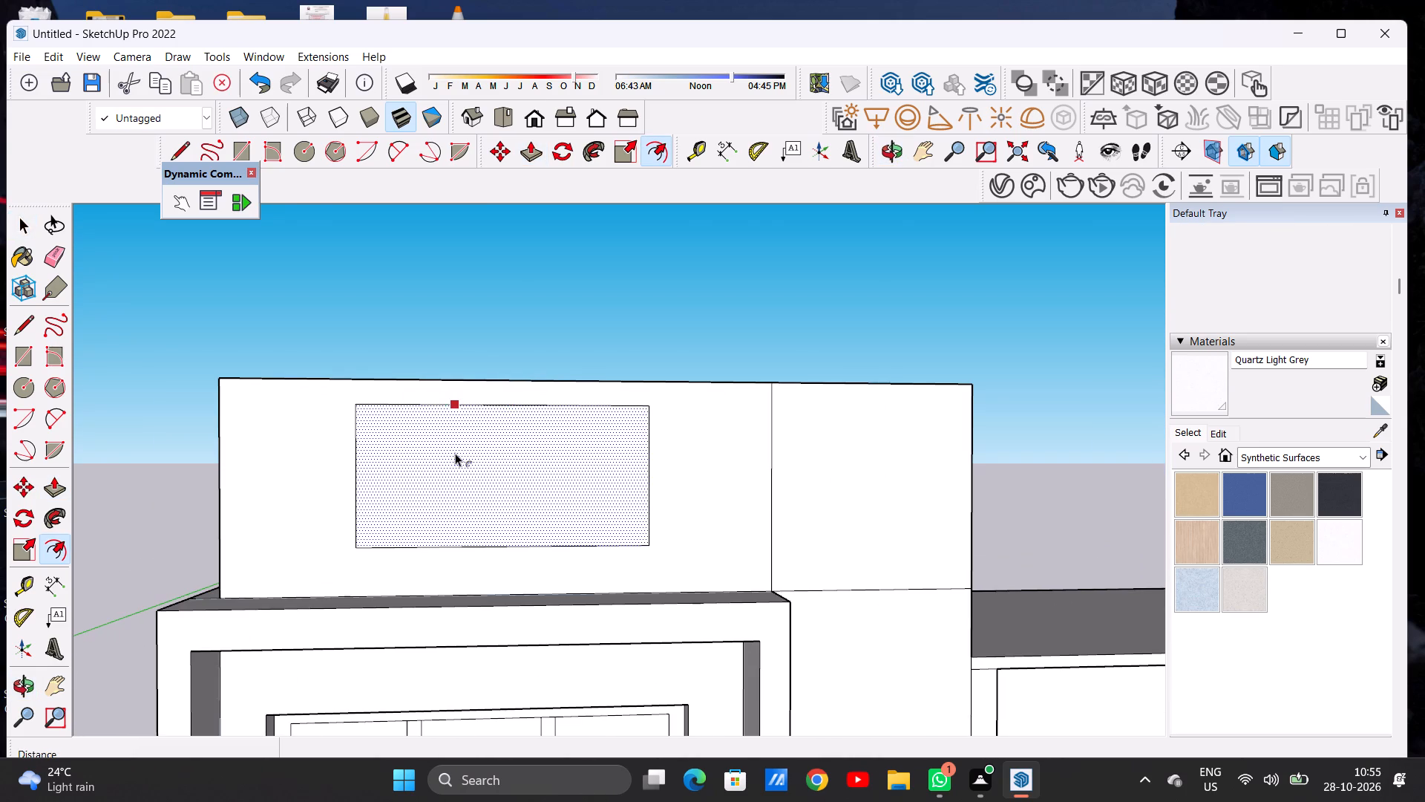
scroll(455, 453, "up", 3)
left_click(455, 453)
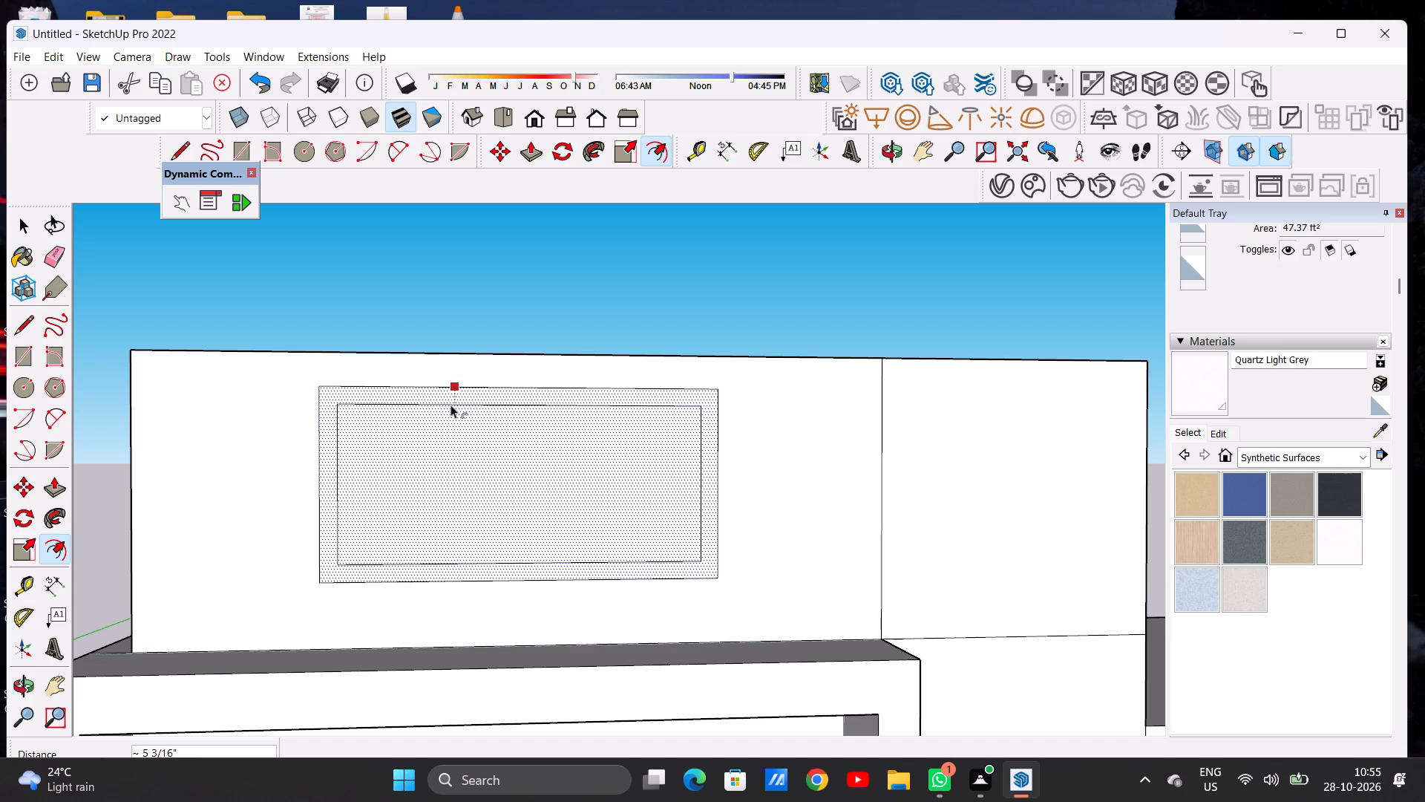
left_click(451, 405)
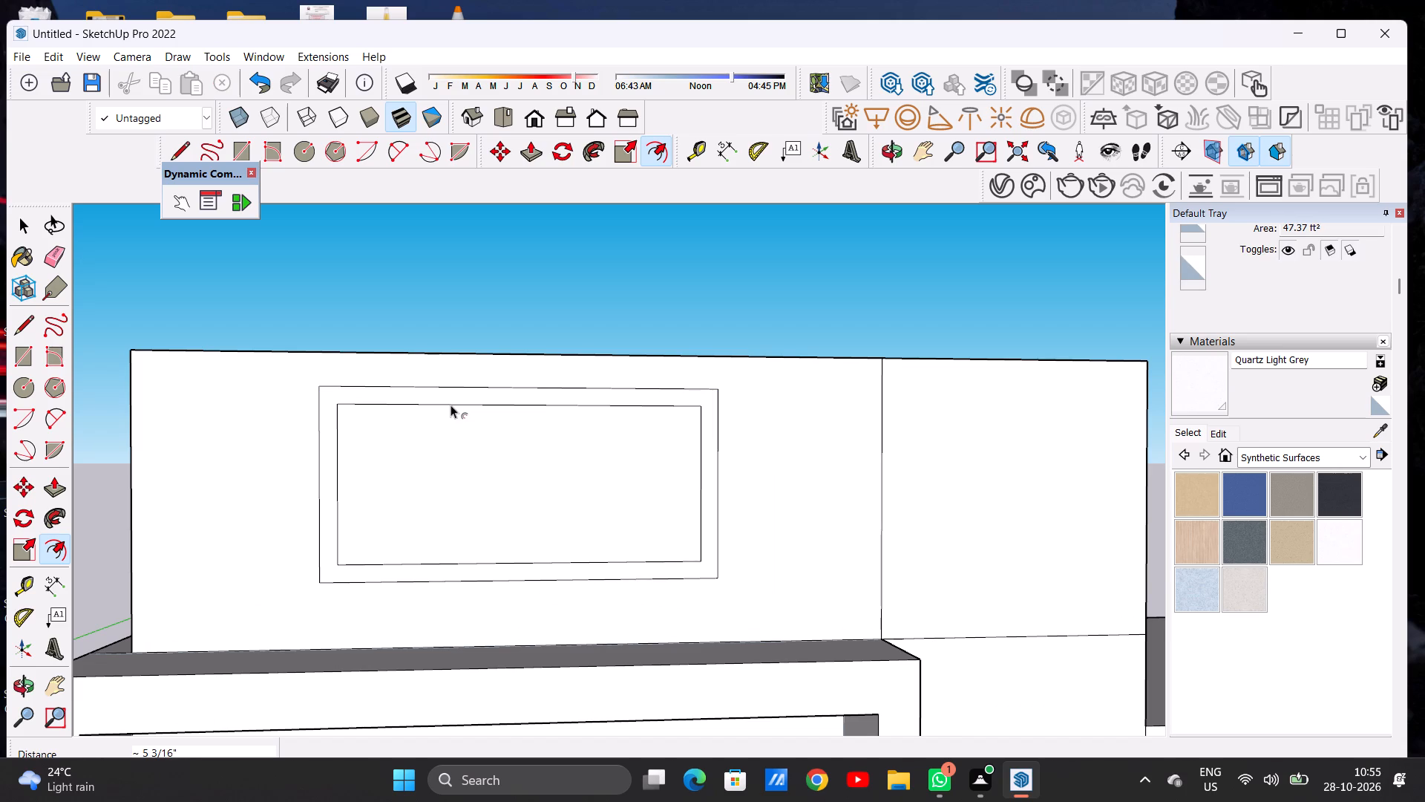
Examine the upper window outline against the framed window below and the whole front facade.
key("space")
type("L")
scroll(496, 401, "down", 2)
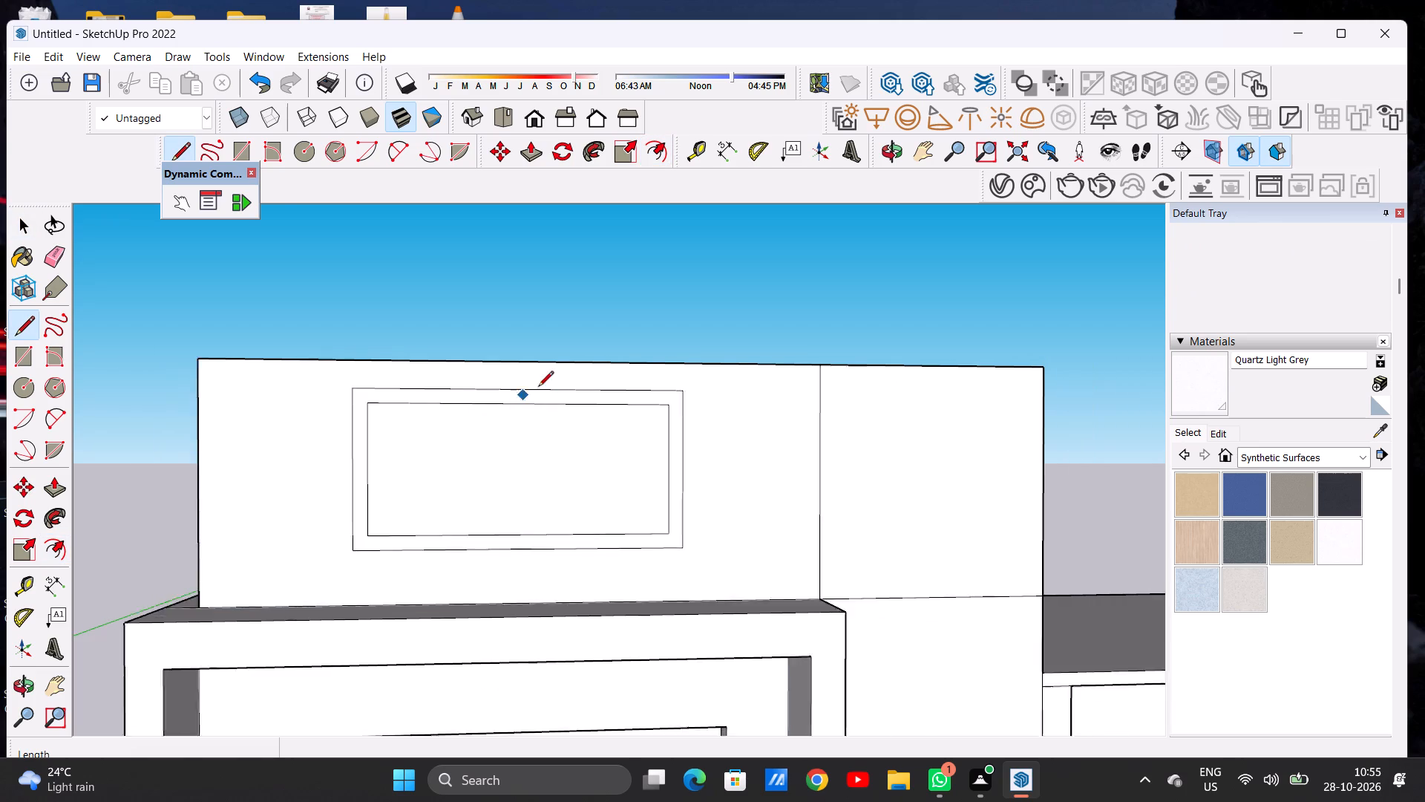
scroll(538, 388, "down", 3)
scroll(508, 454, "up", 1)
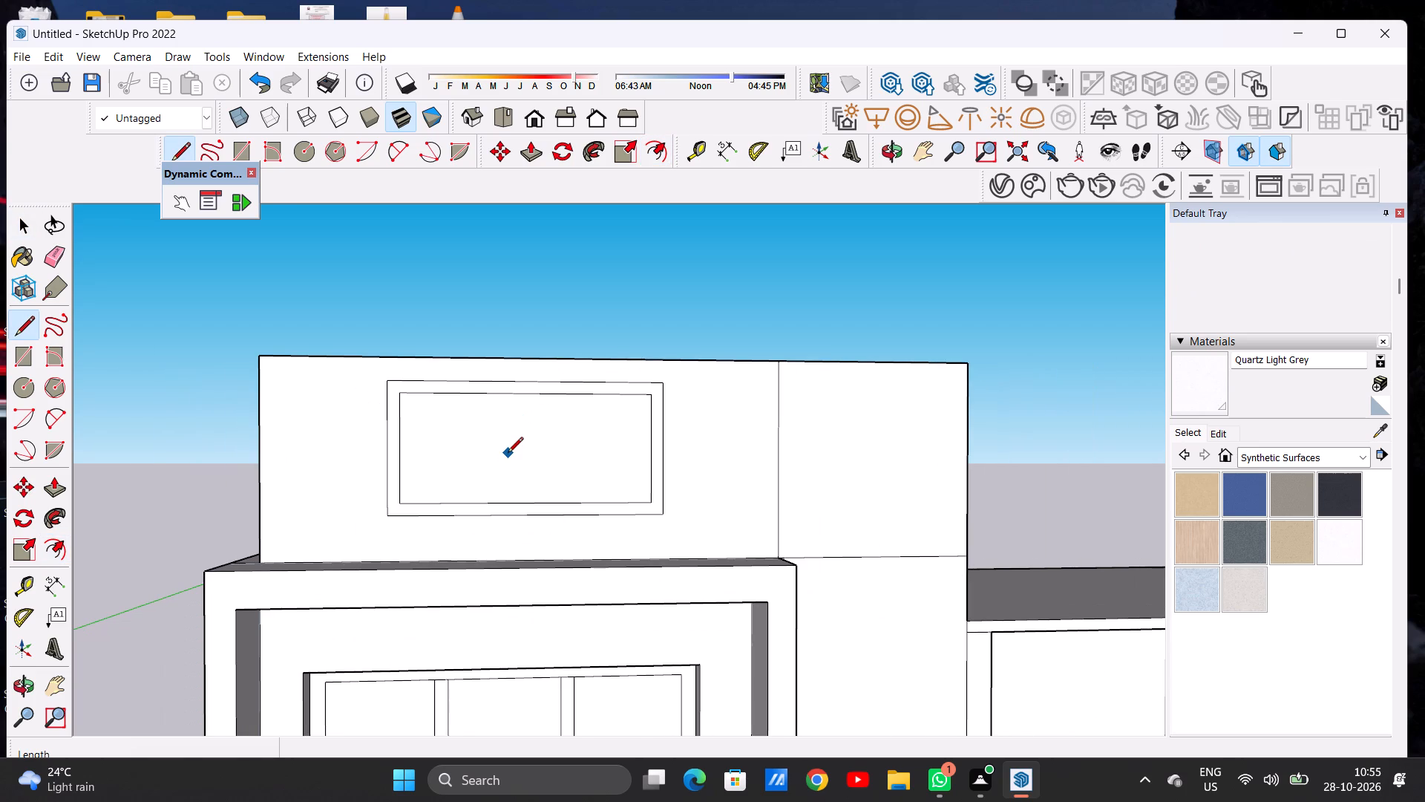
key("space")
scroll(499, 424, "down", 4)
scroll(499, 424, "up", 1)
scroll(499, 424, "down", 2)
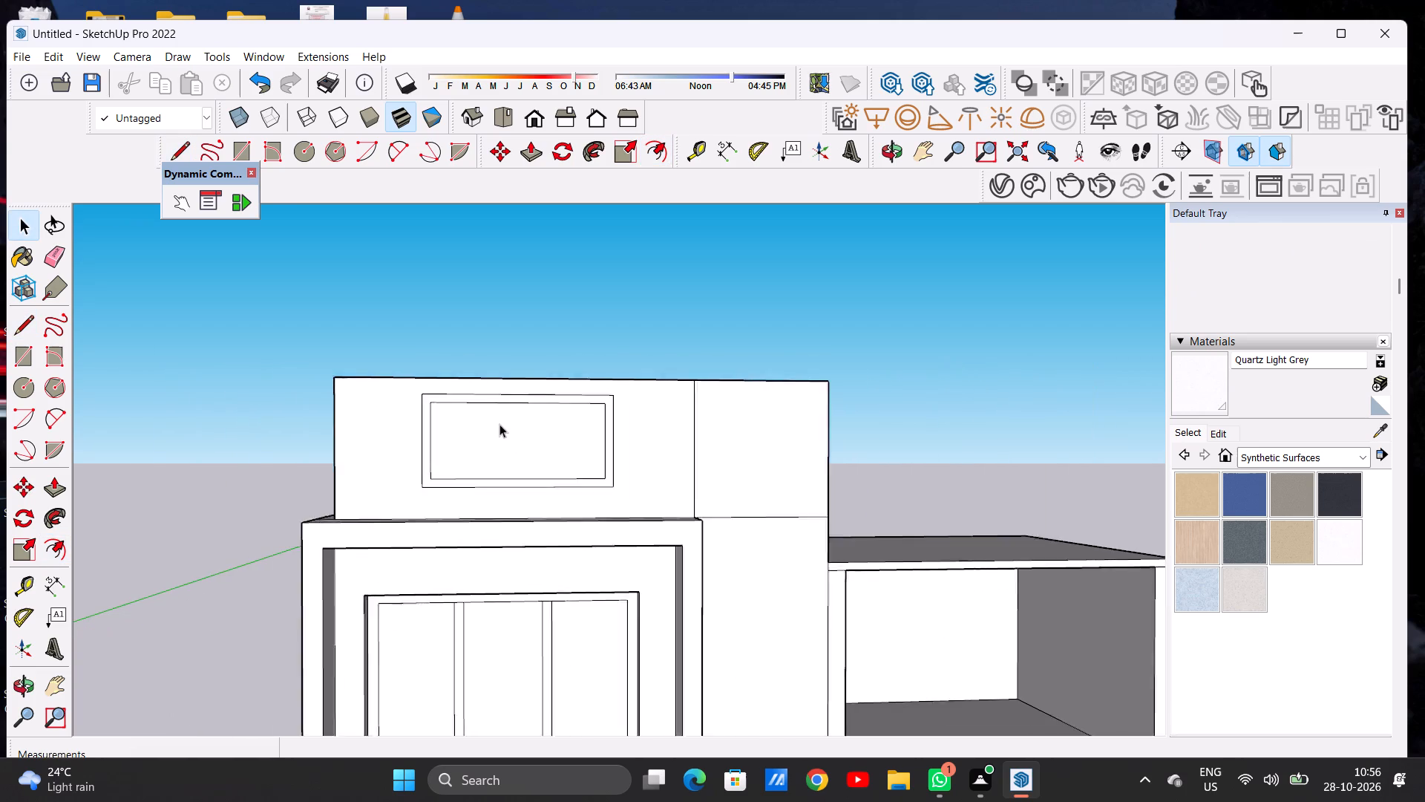
scroll(499, 424, "down", 6)
middle_click_drag(557, 450, 528, 463)
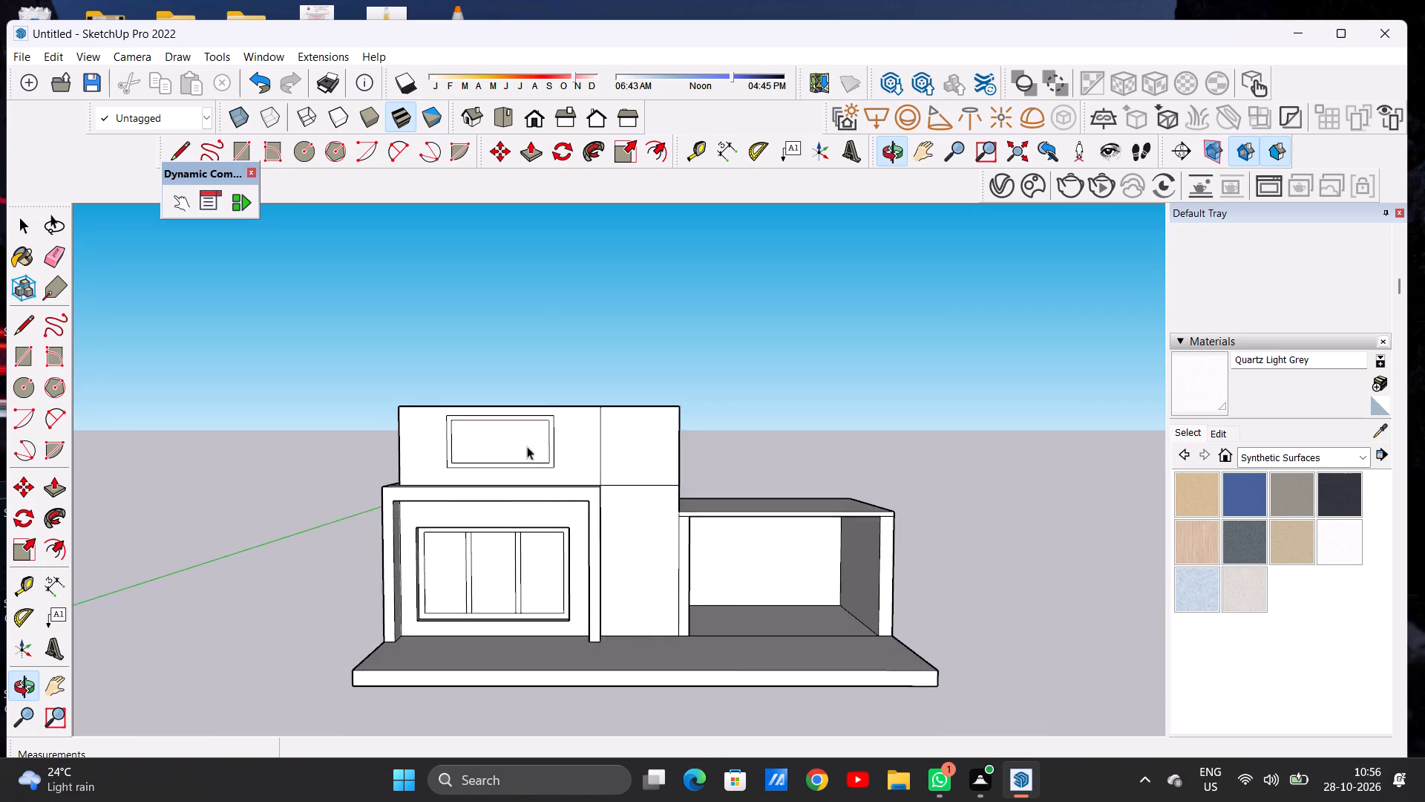
scroll(528, 437, "up", 2)
scroll(529, 437, "down", 1)
scroll(529, 437, "up", 3)
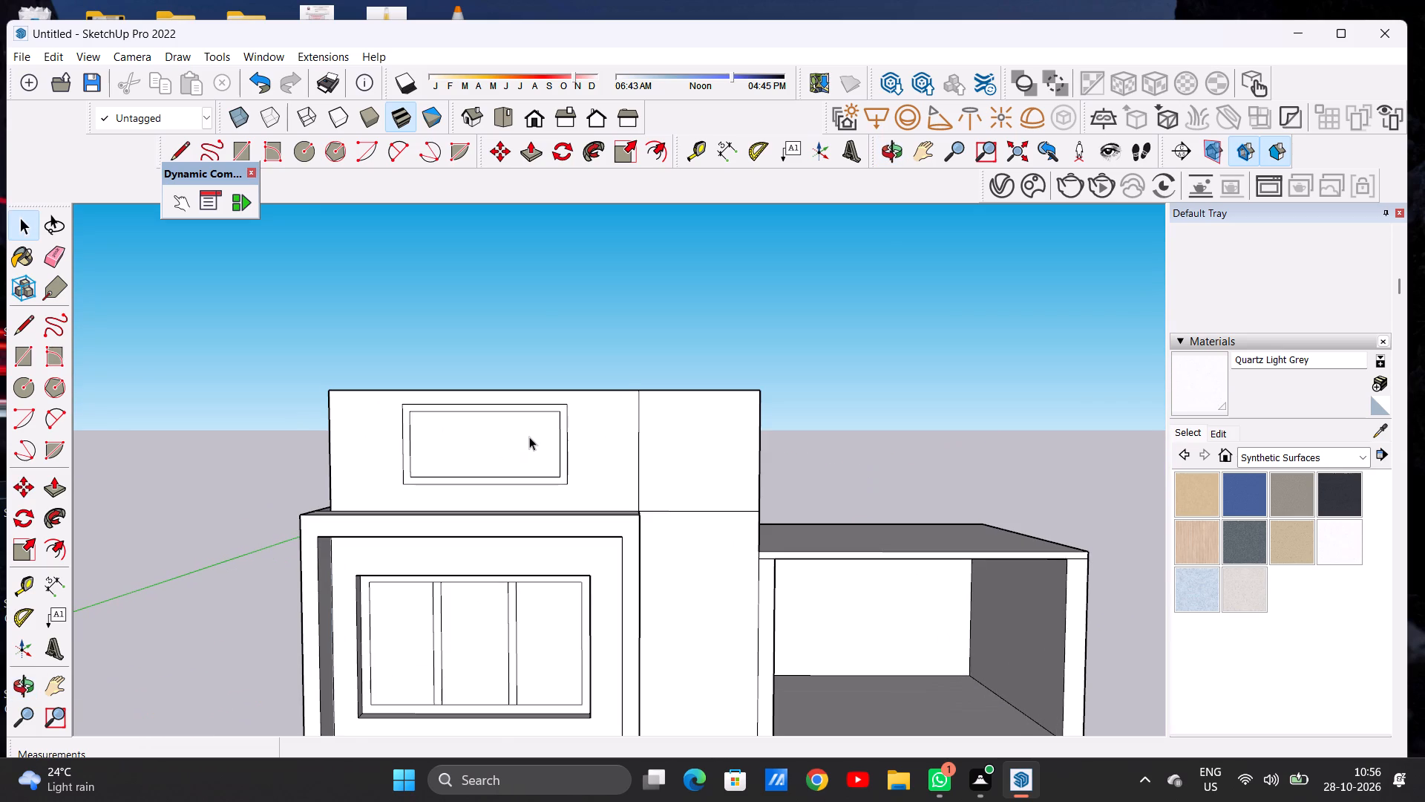
scroll(555, 442, "down", 3)
middle_click_drag(558, 436, 589, 464)
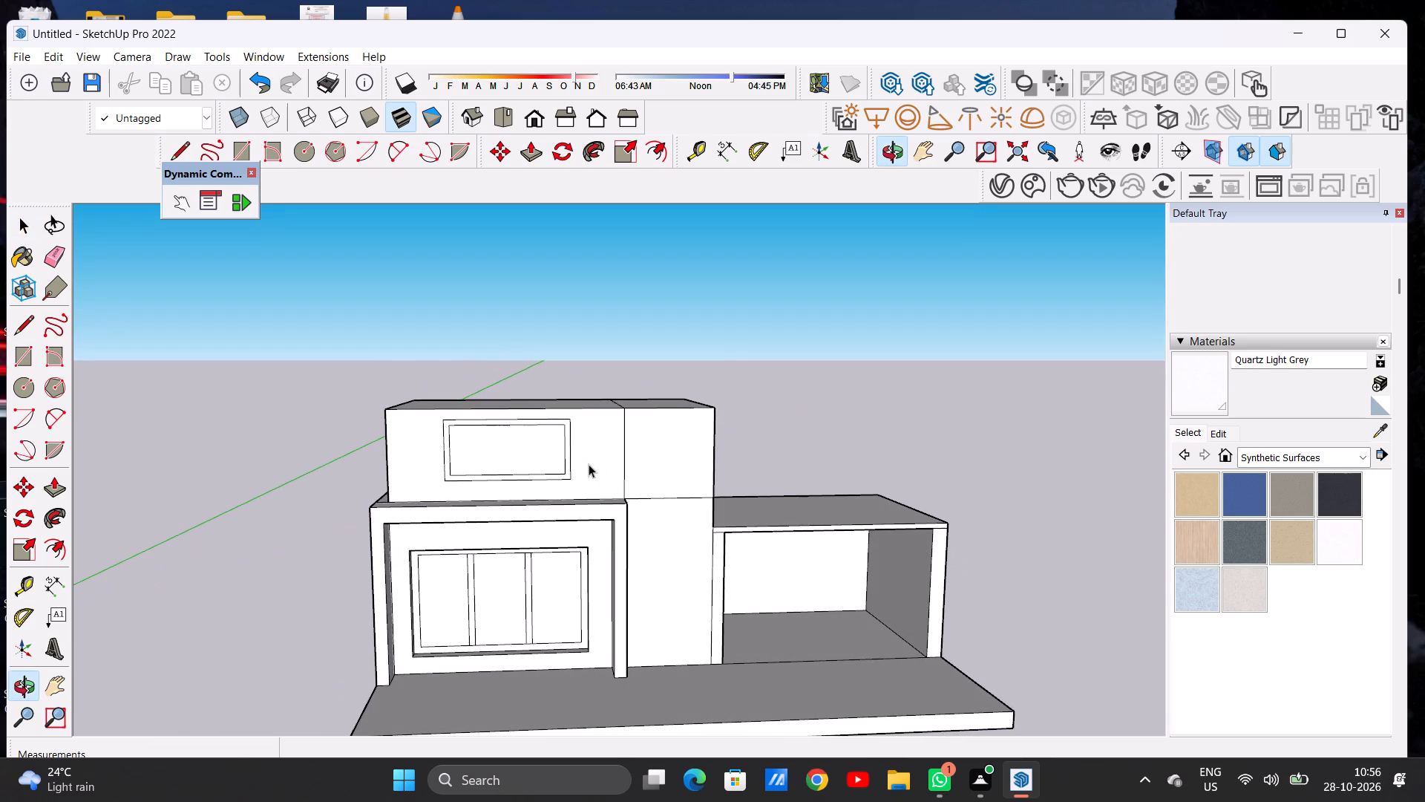
scroll(488, 425, "down", 2)
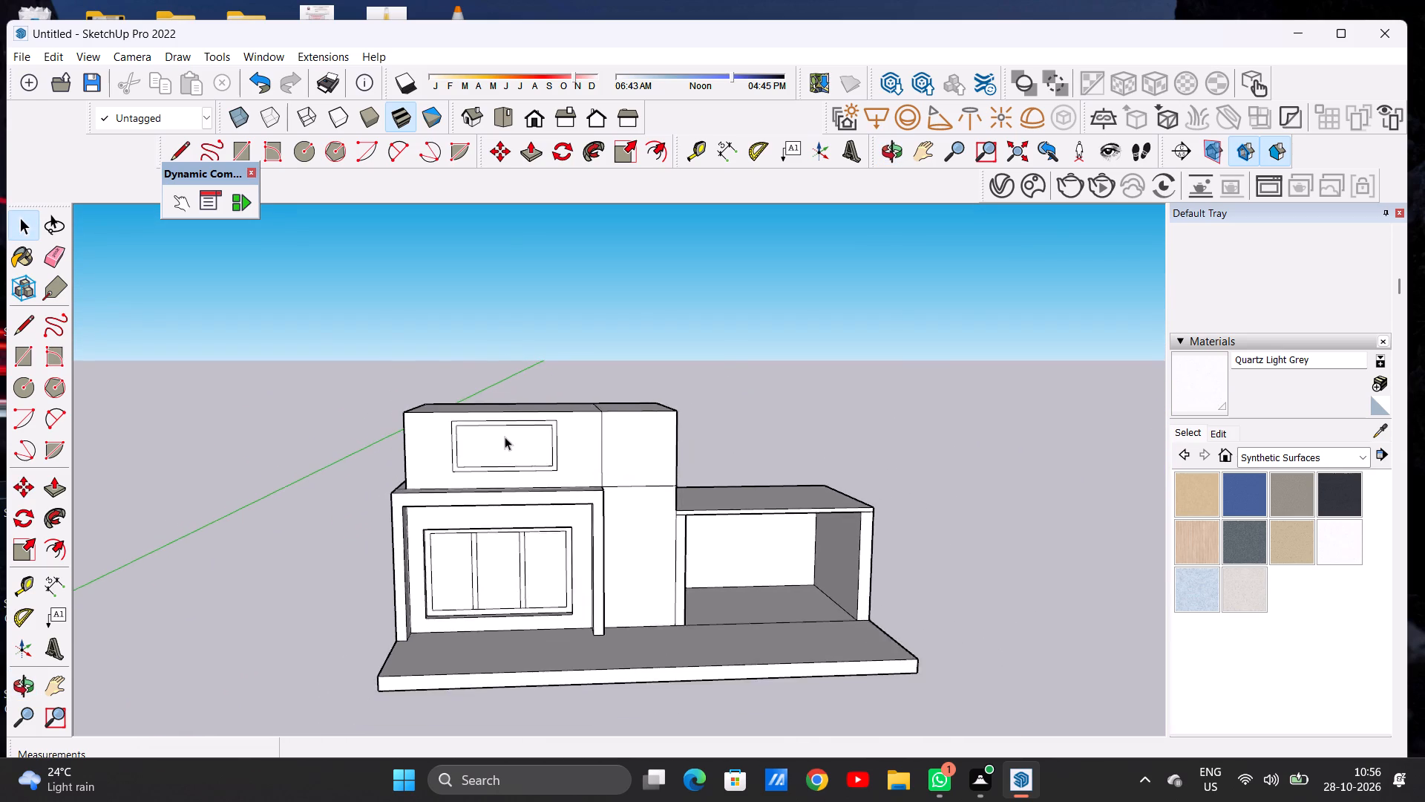
scroll(505, 437, "up", 5)
scroll(505, 437, "down", 1)
scroll(505, 437, "up", 12)
middle_click_drag(548, 501, 525, 459)
scroll(576, 480, "down", 7)
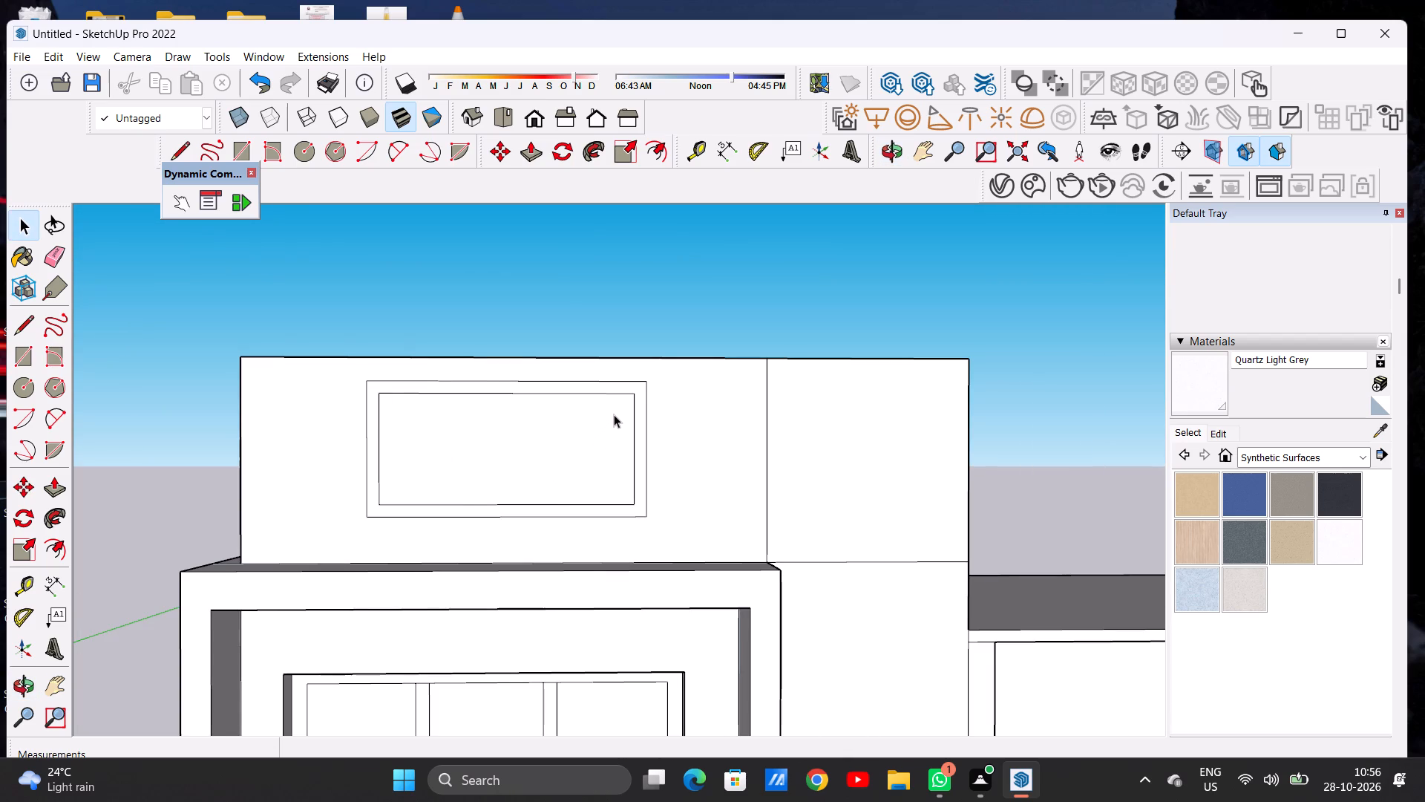
scroll(614, 414, "up", 1)
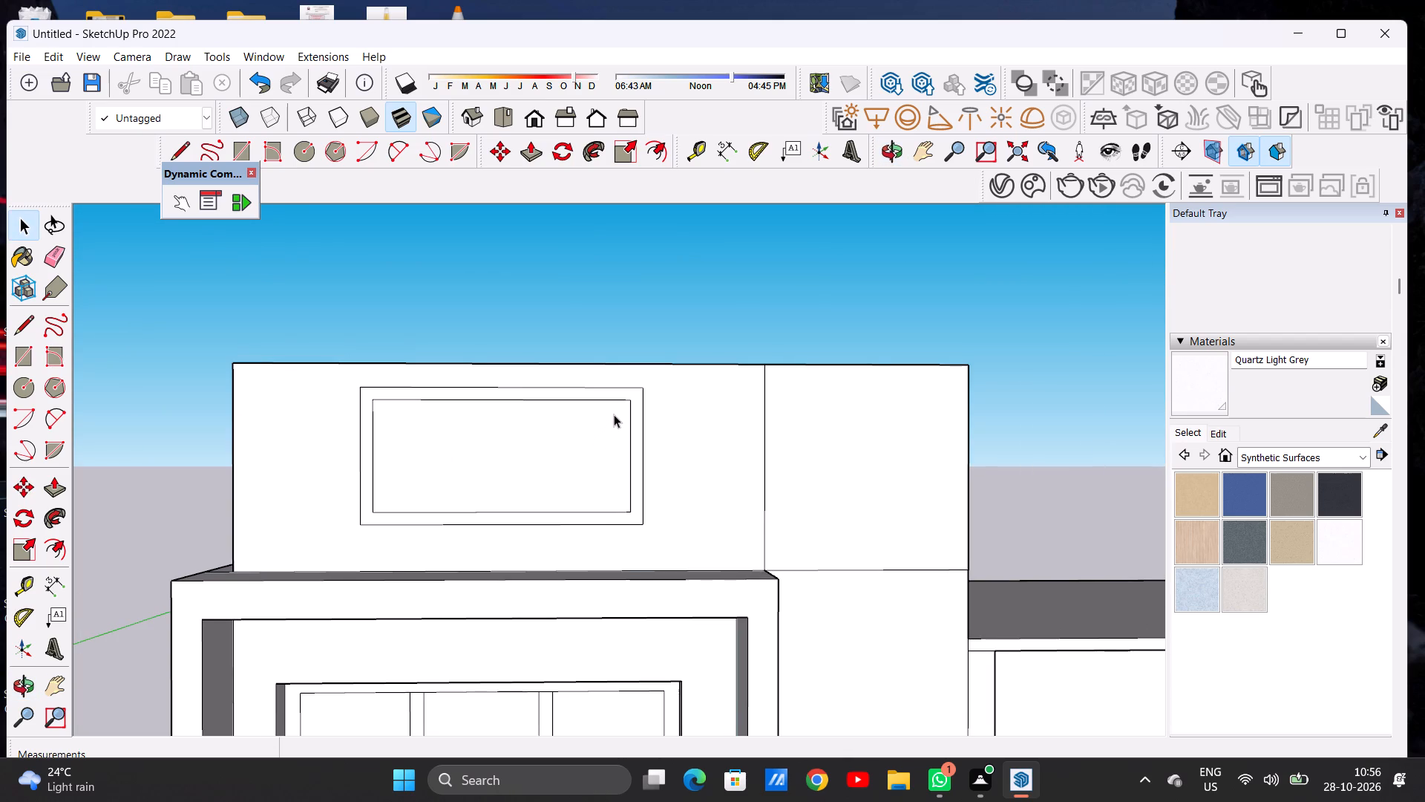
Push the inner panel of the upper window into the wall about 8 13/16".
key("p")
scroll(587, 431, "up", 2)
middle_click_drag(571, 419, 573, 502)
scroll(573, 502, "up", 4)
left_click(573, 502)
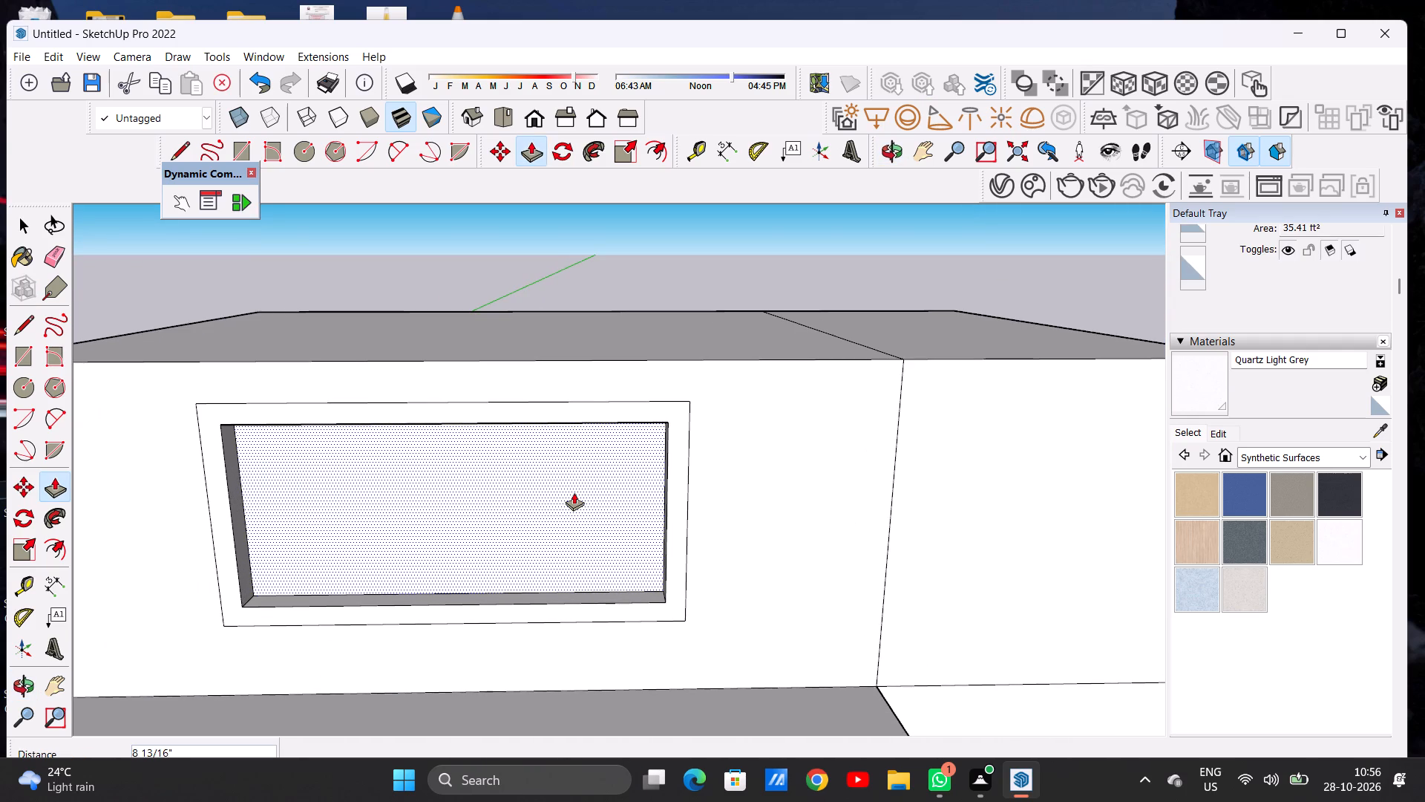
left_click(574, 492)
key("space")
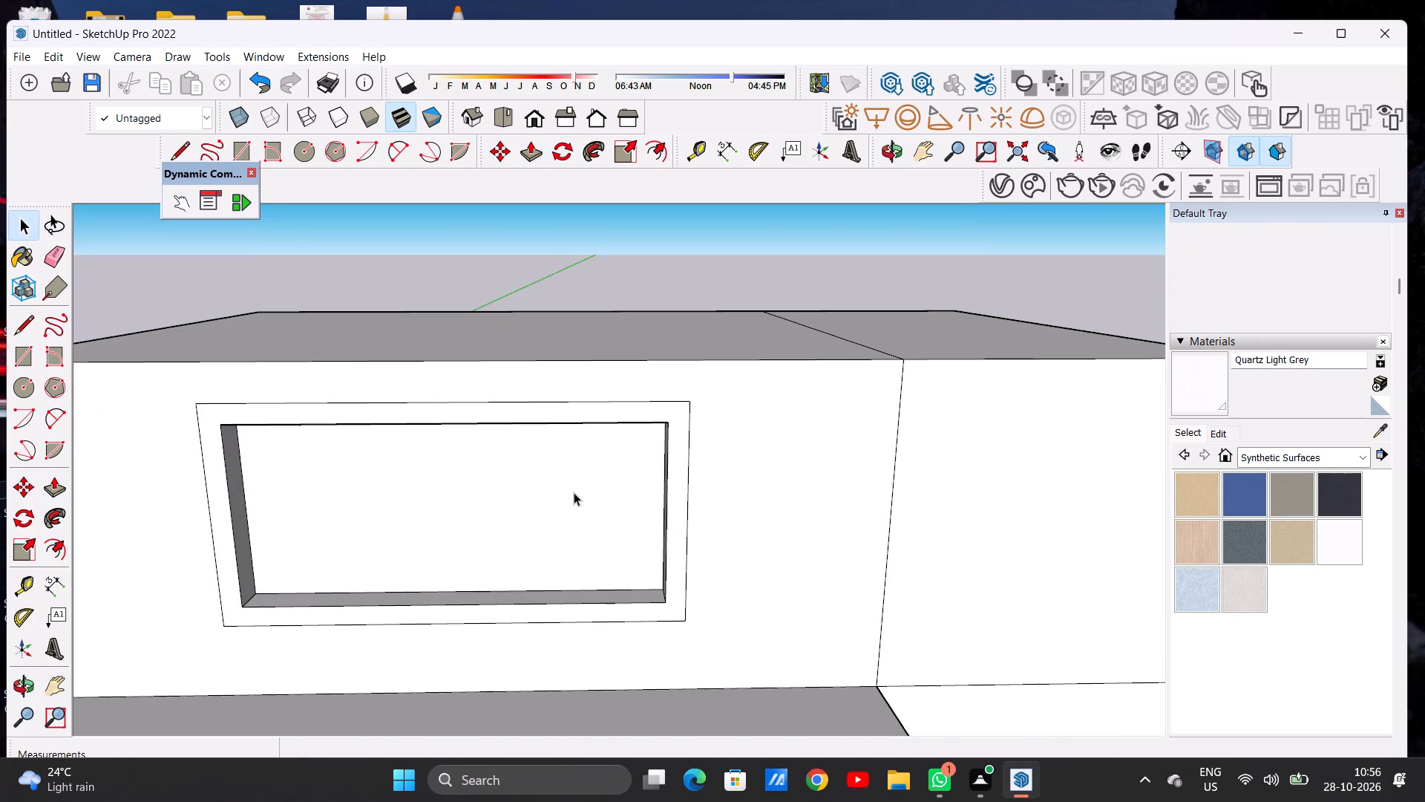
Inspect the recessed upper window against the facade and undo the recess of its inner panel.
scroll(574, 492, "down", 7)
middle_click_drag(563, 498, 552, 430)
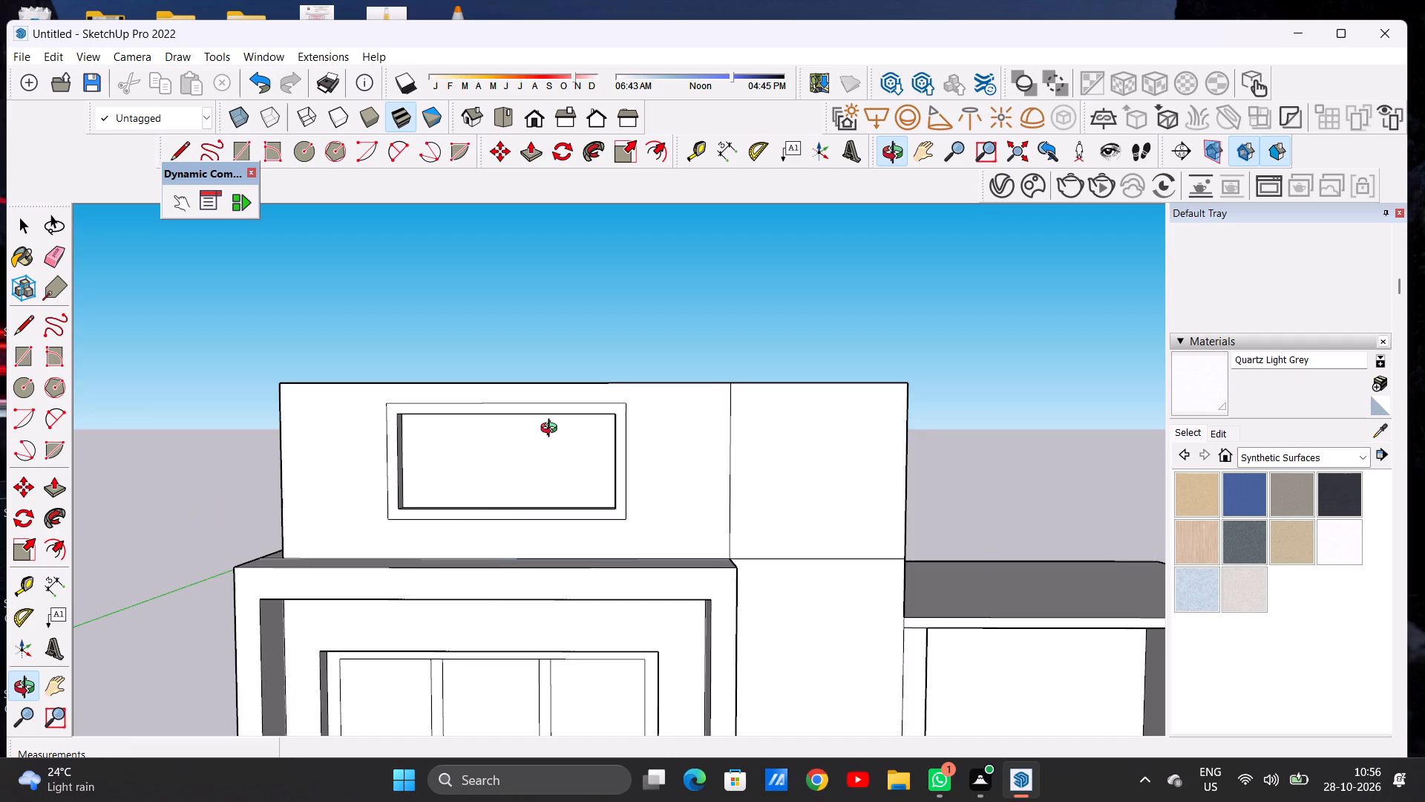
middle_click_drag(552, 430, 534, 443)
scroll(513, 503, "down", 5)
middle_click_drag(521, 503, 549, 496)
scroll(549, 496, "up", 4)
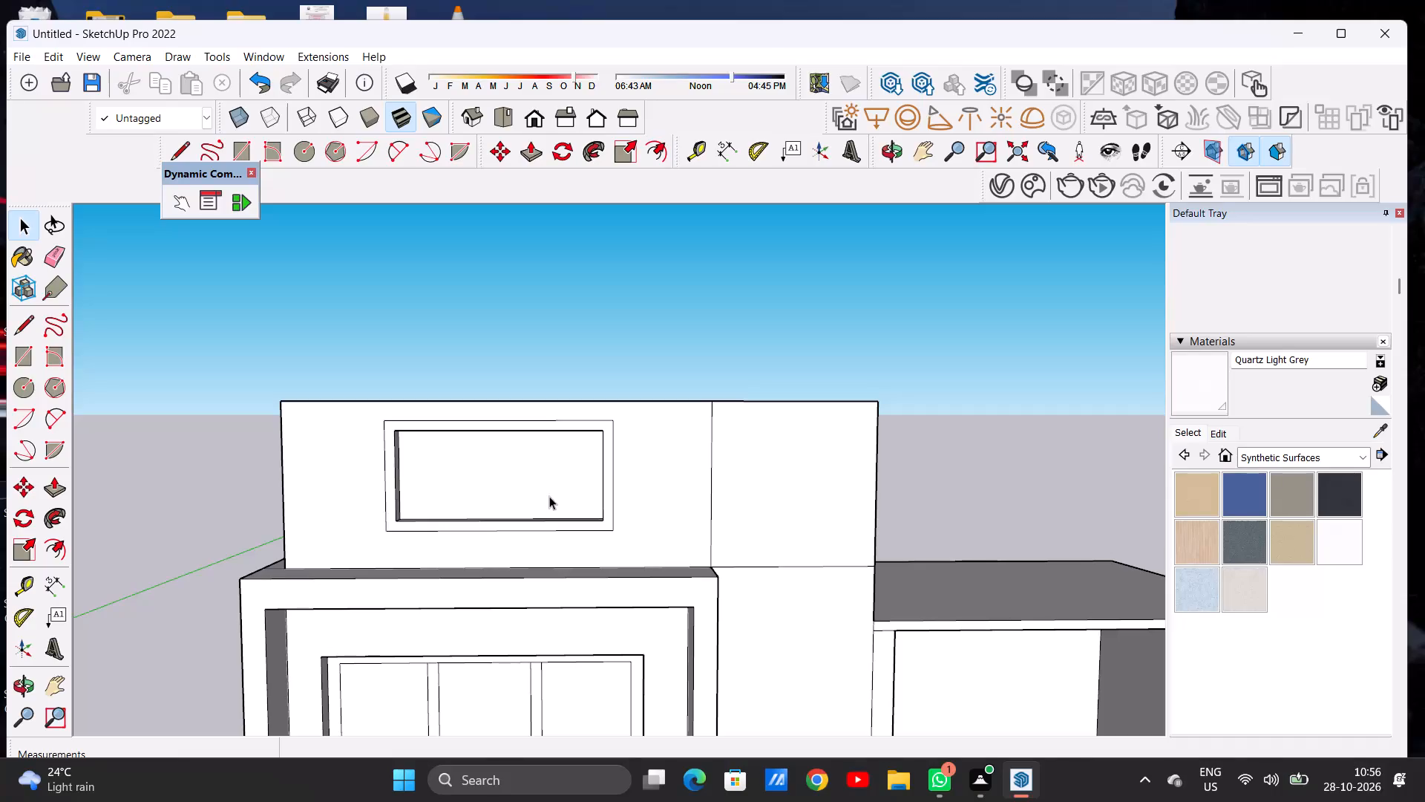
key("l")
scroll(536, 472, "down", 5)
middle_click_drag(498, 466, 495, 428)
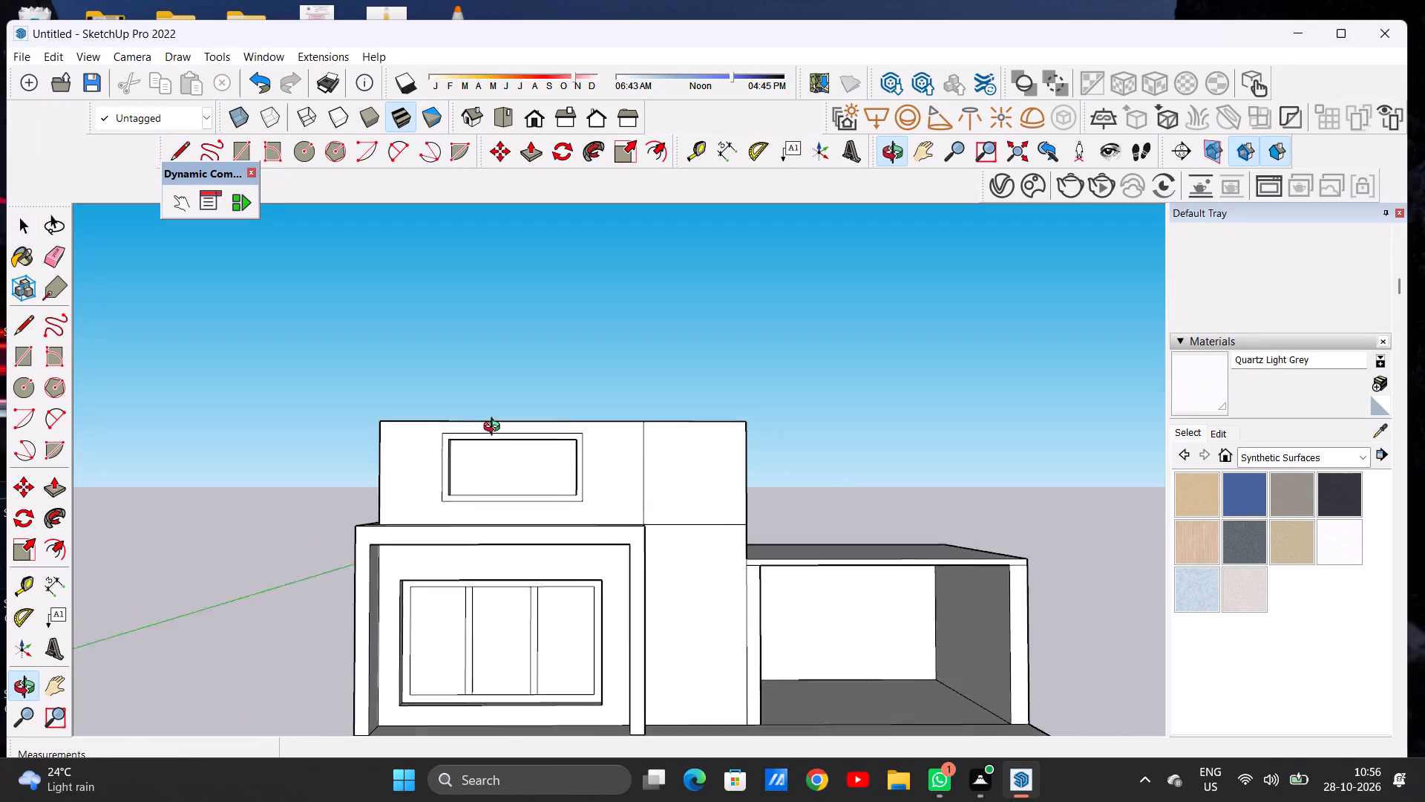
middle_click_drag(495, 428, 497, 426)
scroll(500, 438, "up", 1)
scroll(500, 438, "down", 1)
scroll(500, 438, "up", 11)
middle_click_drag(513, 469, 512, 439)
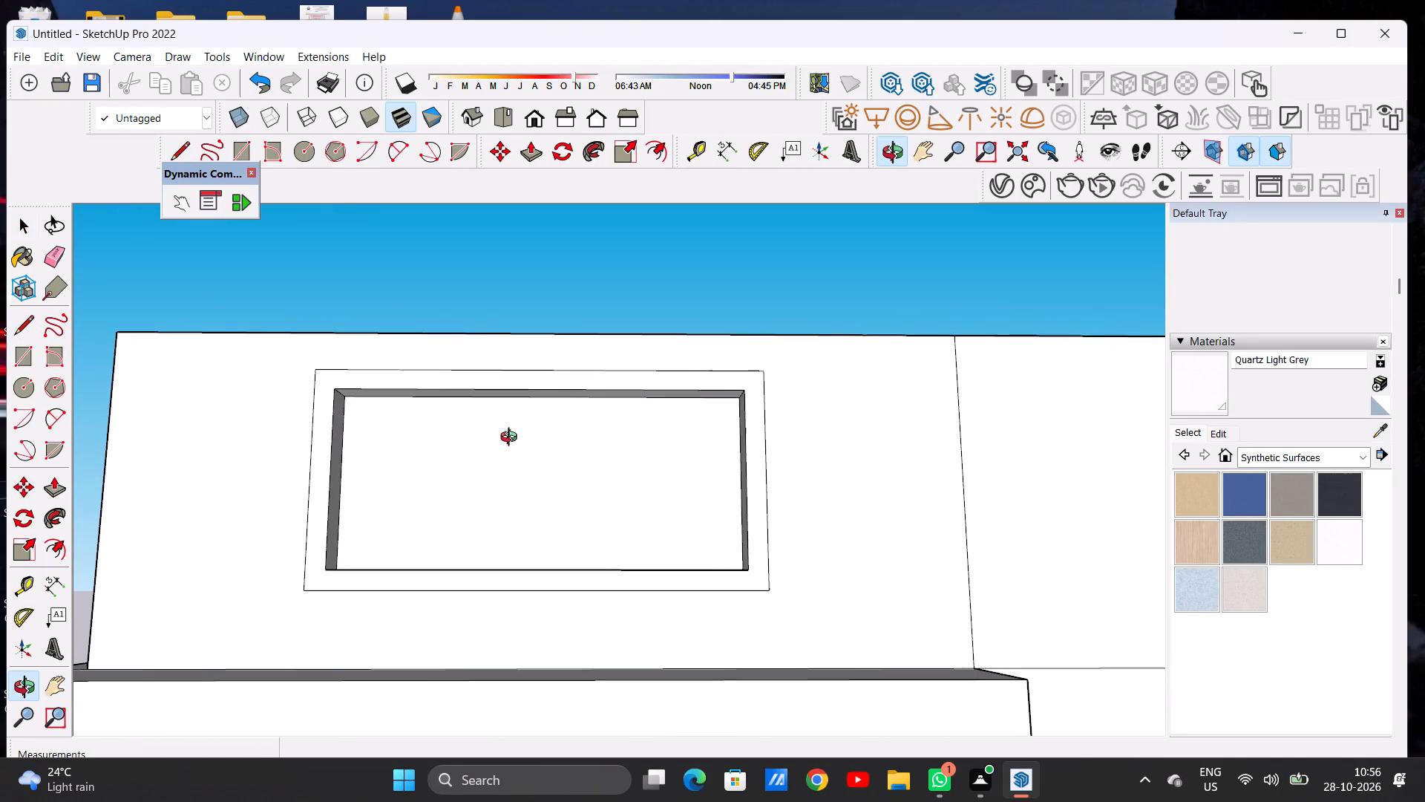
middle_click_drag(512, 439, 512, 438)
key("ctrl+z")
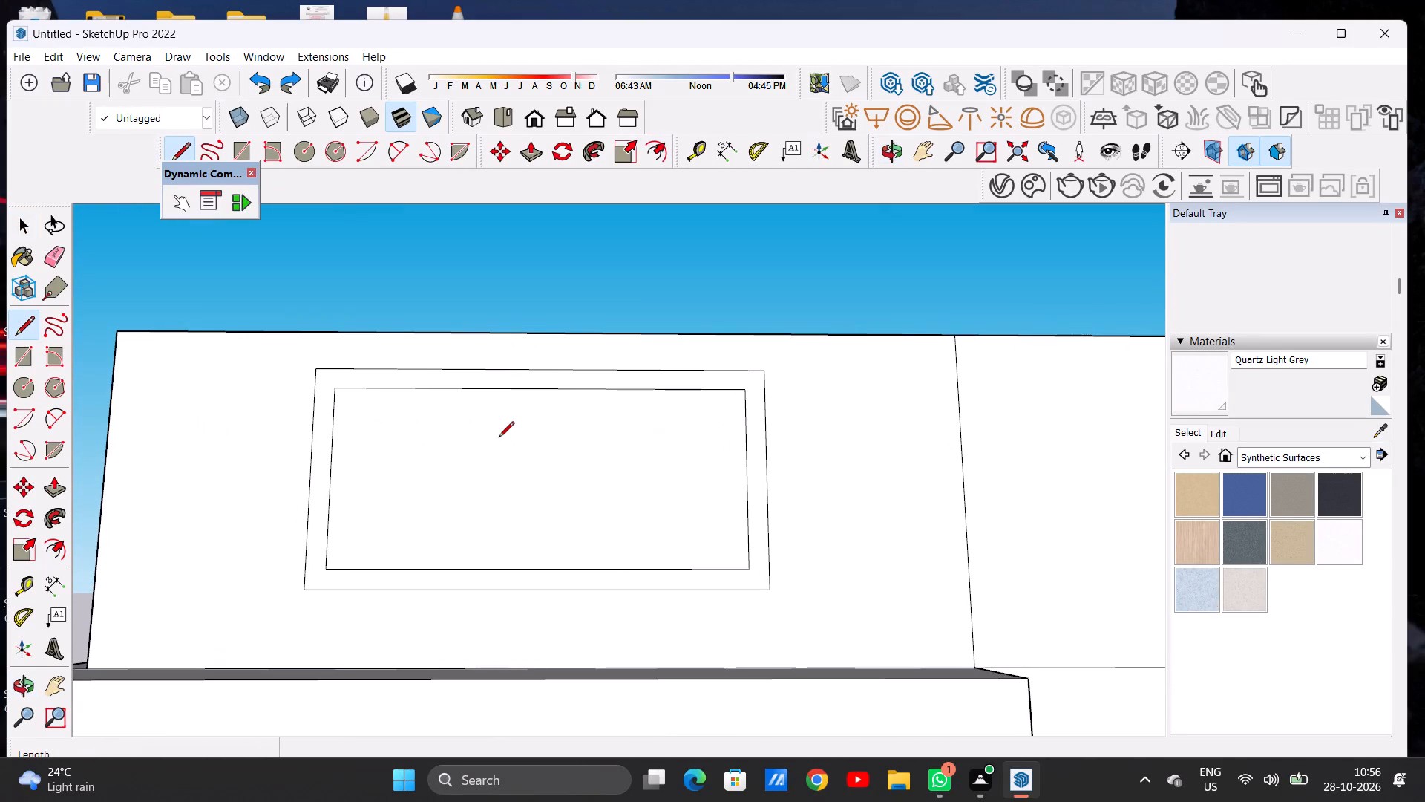
Draw two vertical lines about 3' 11 1/4" long across the upper window's inner panel, dividing it into three sections.
scroll(491, 437, "down", 1)
middle_click_drag(508, 421, 551, 495)
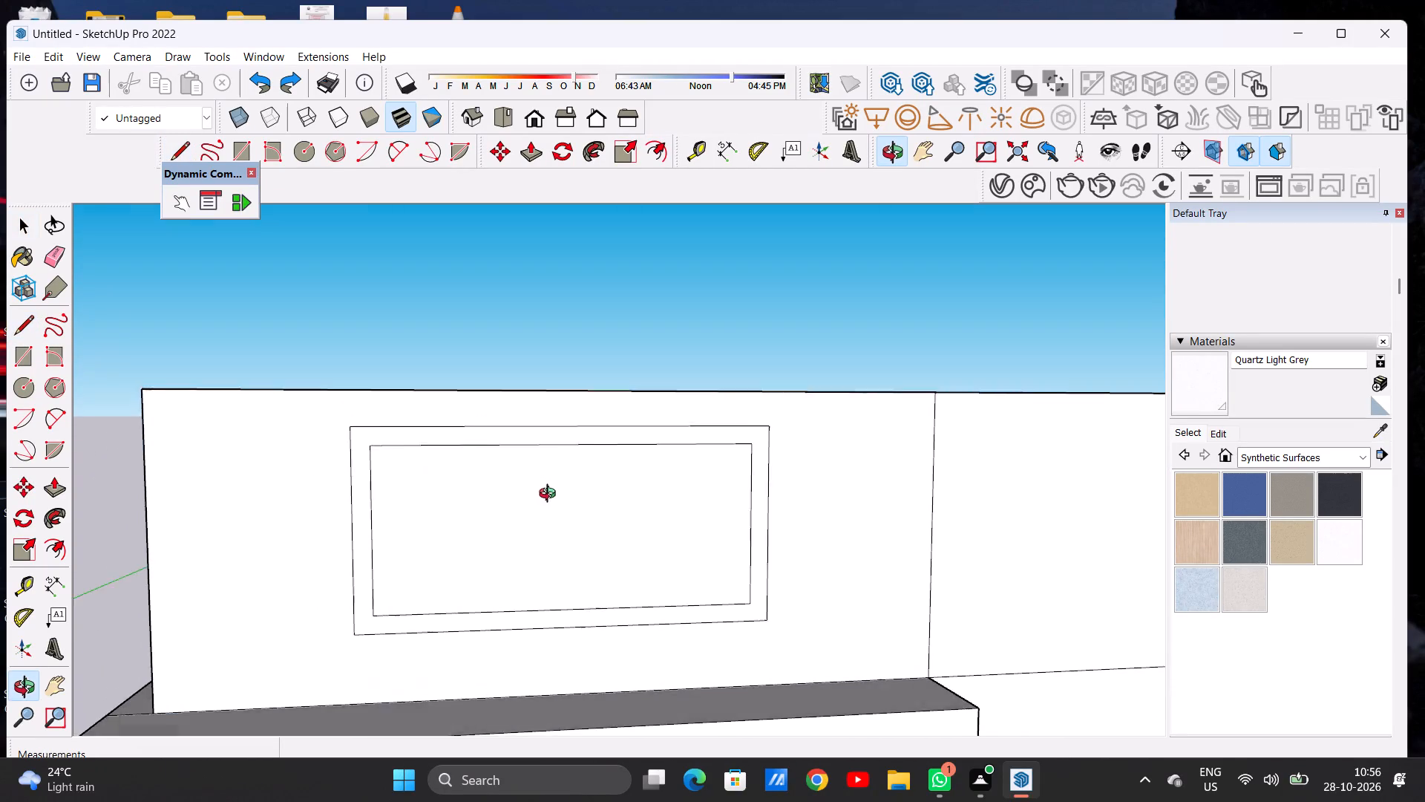
middle_click_drag(551, 495, 482, 503)
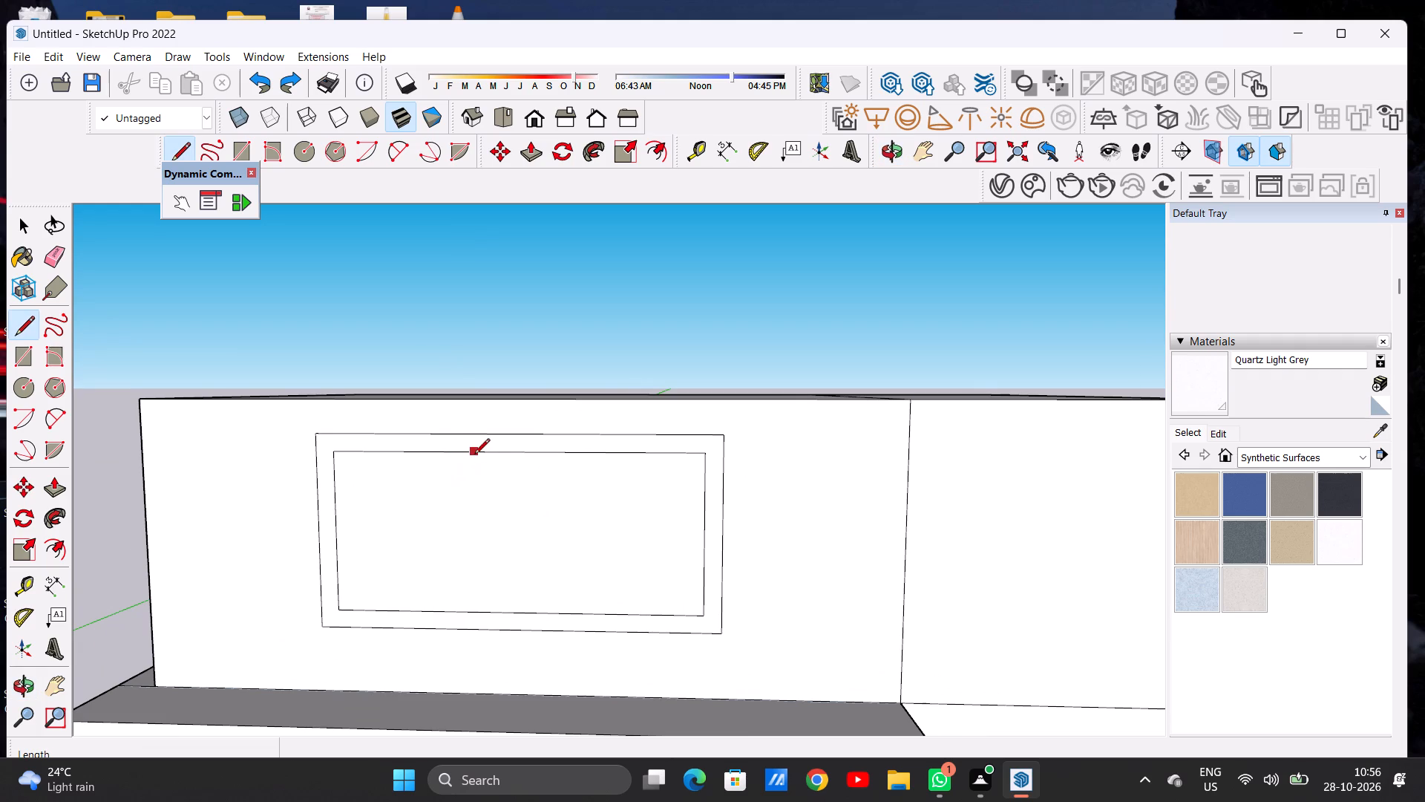
left_click(474, 455)
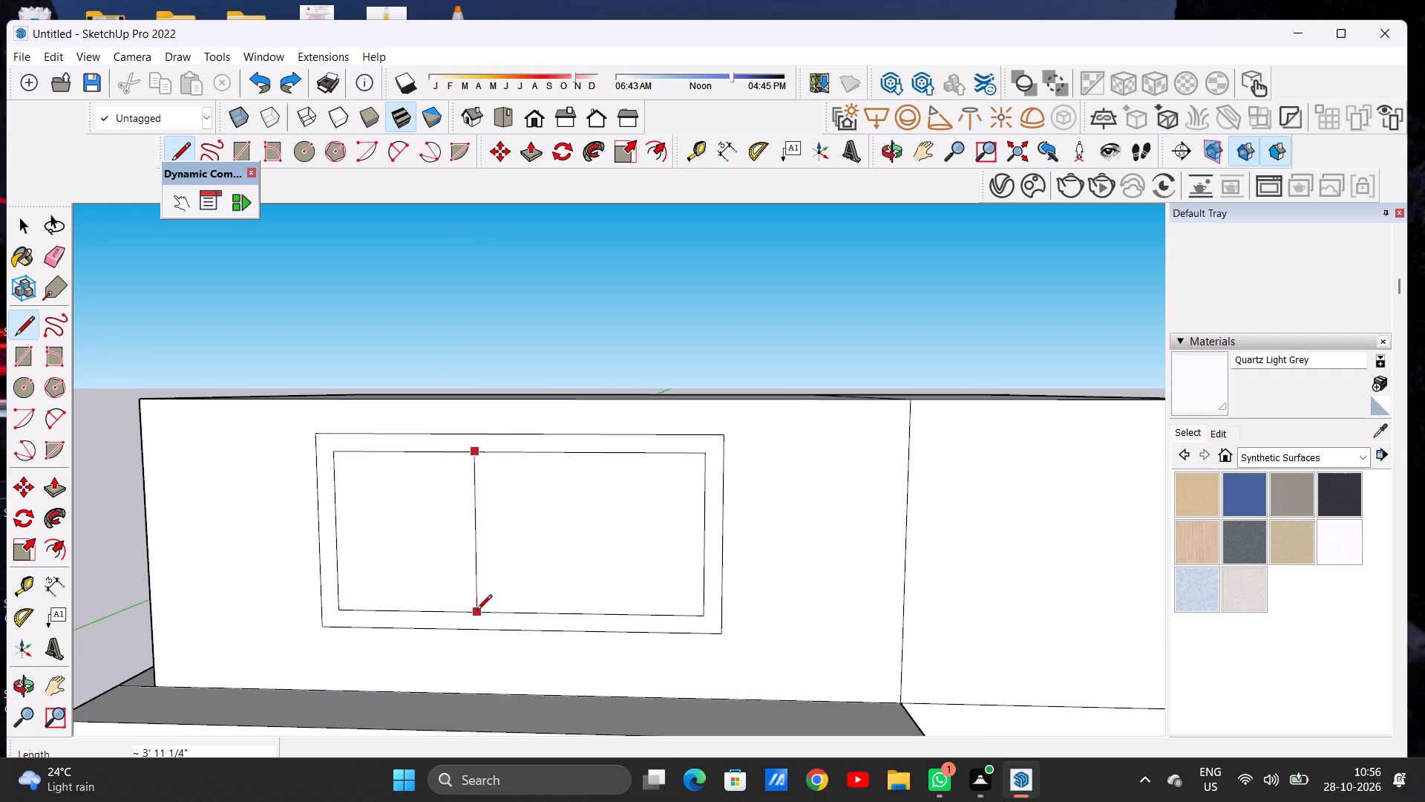
left_click(476, 611)
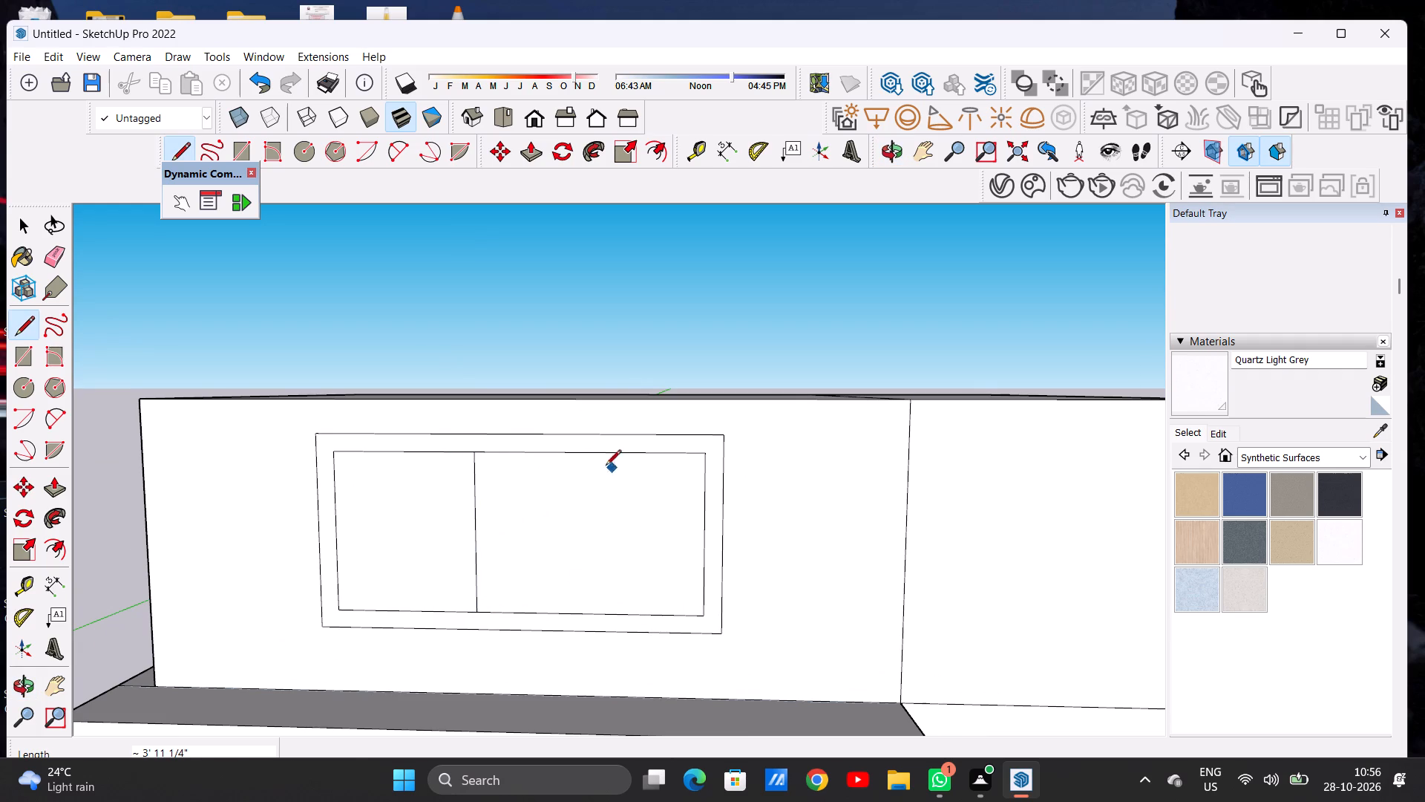
left_click(557, 453)
left_click(557, 608)
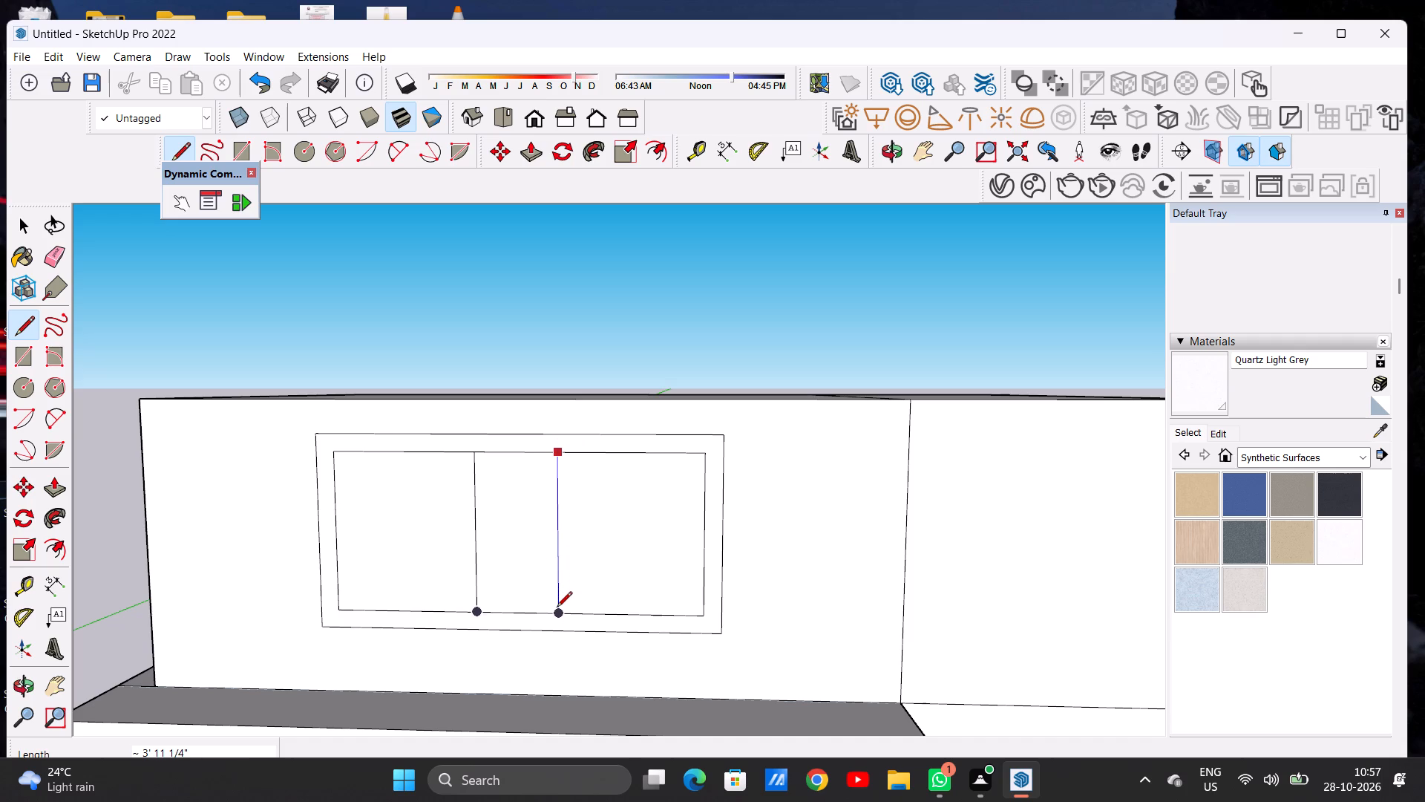
key("space")
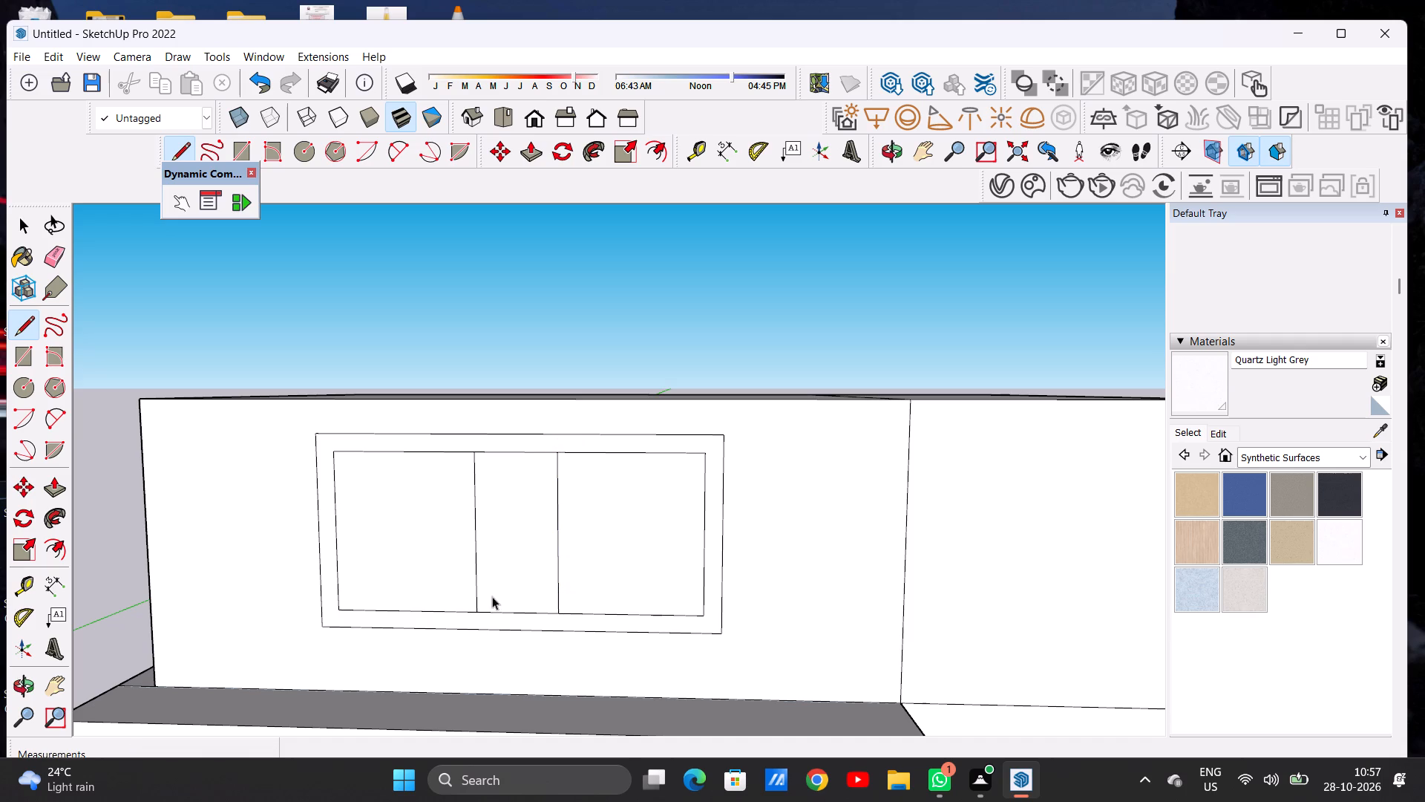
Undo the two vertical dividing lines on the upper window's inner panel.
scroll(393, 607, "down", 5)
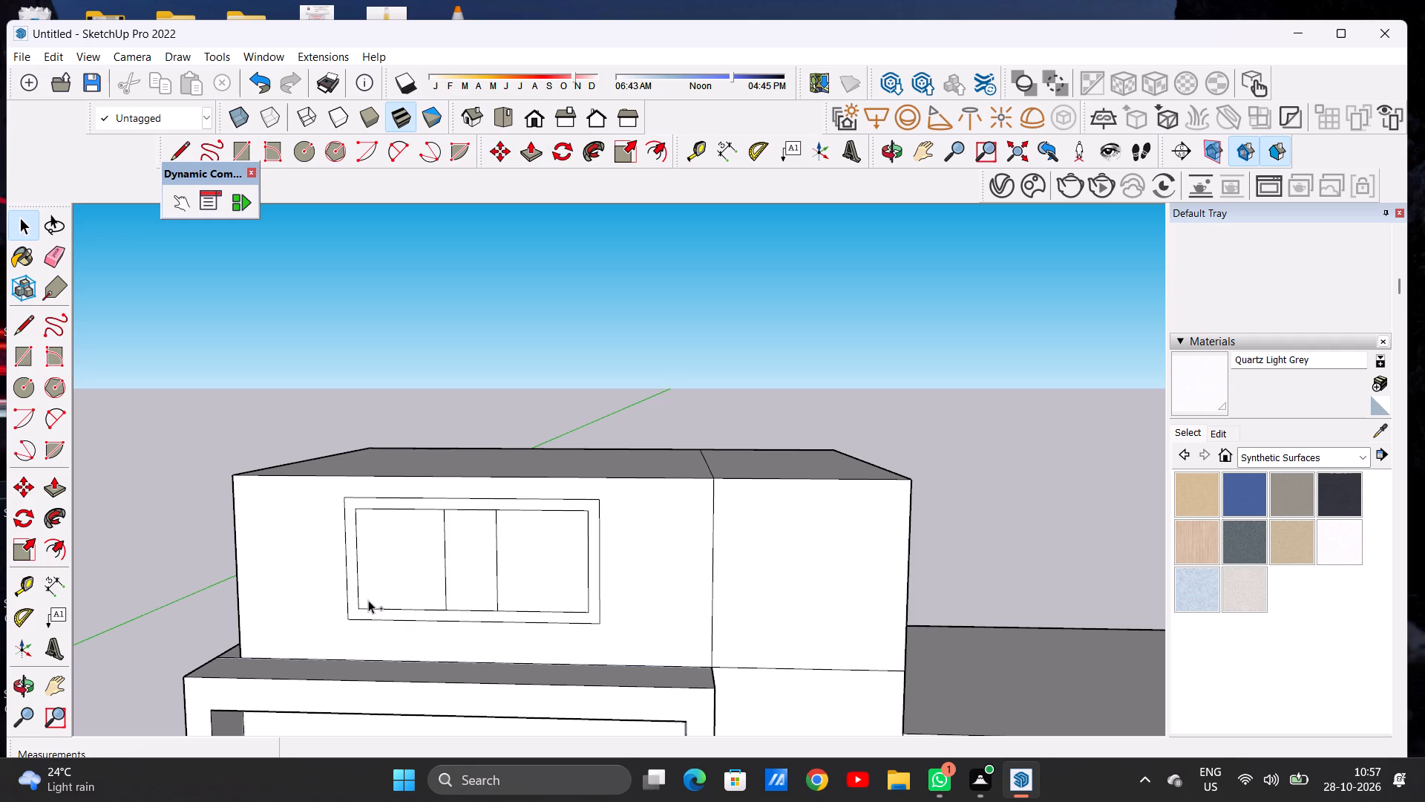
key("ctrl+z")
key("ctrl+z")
Push the undivided inner panel of the upper window into the wall about 6 1/4".
scroll(484, 573, "up", 2)
middle_click_drag(563, 572, 566, 541)
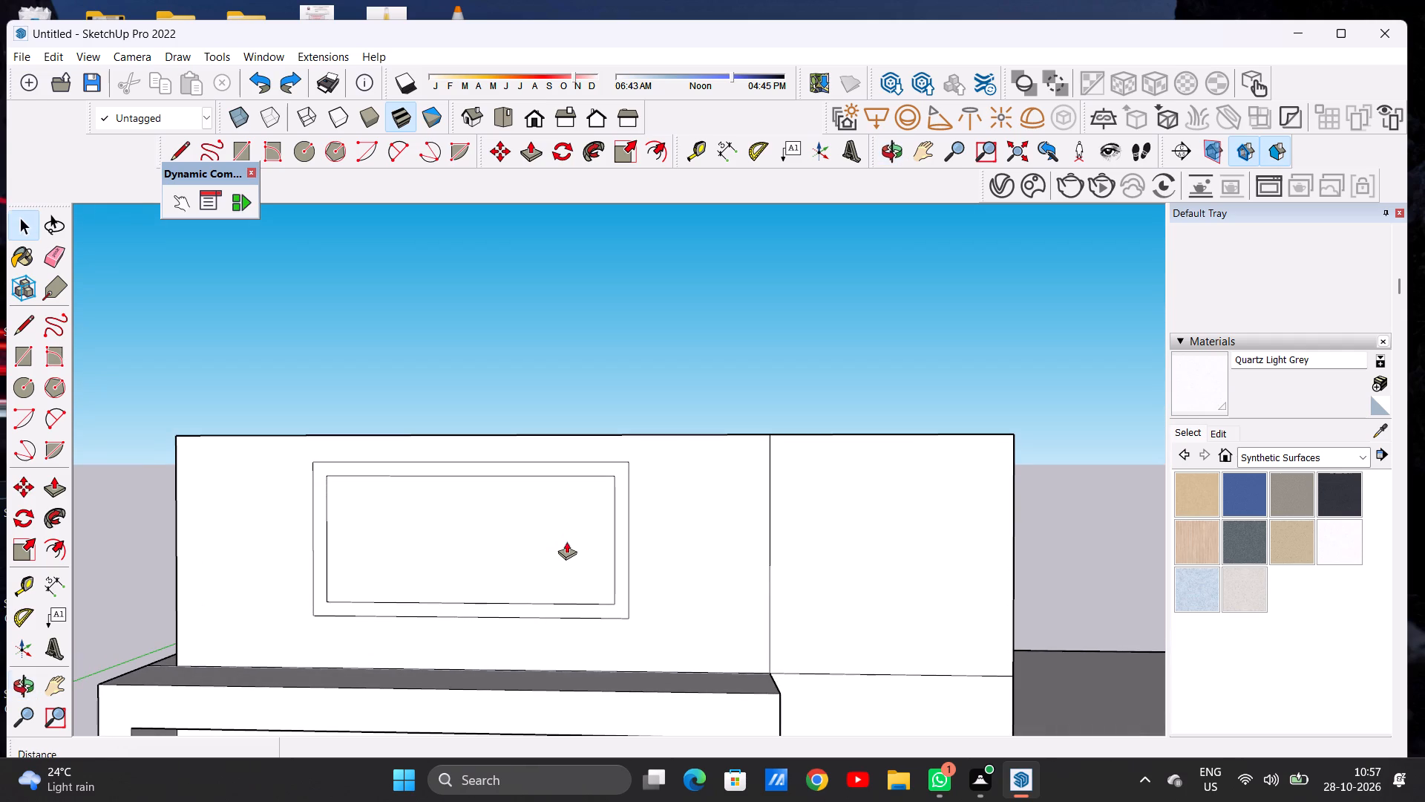
key("p")
scroll(512, 534, "up", 2)
middle_click_drag(448, 531, 442, 587)
scroll(441, 575, "up", 1)
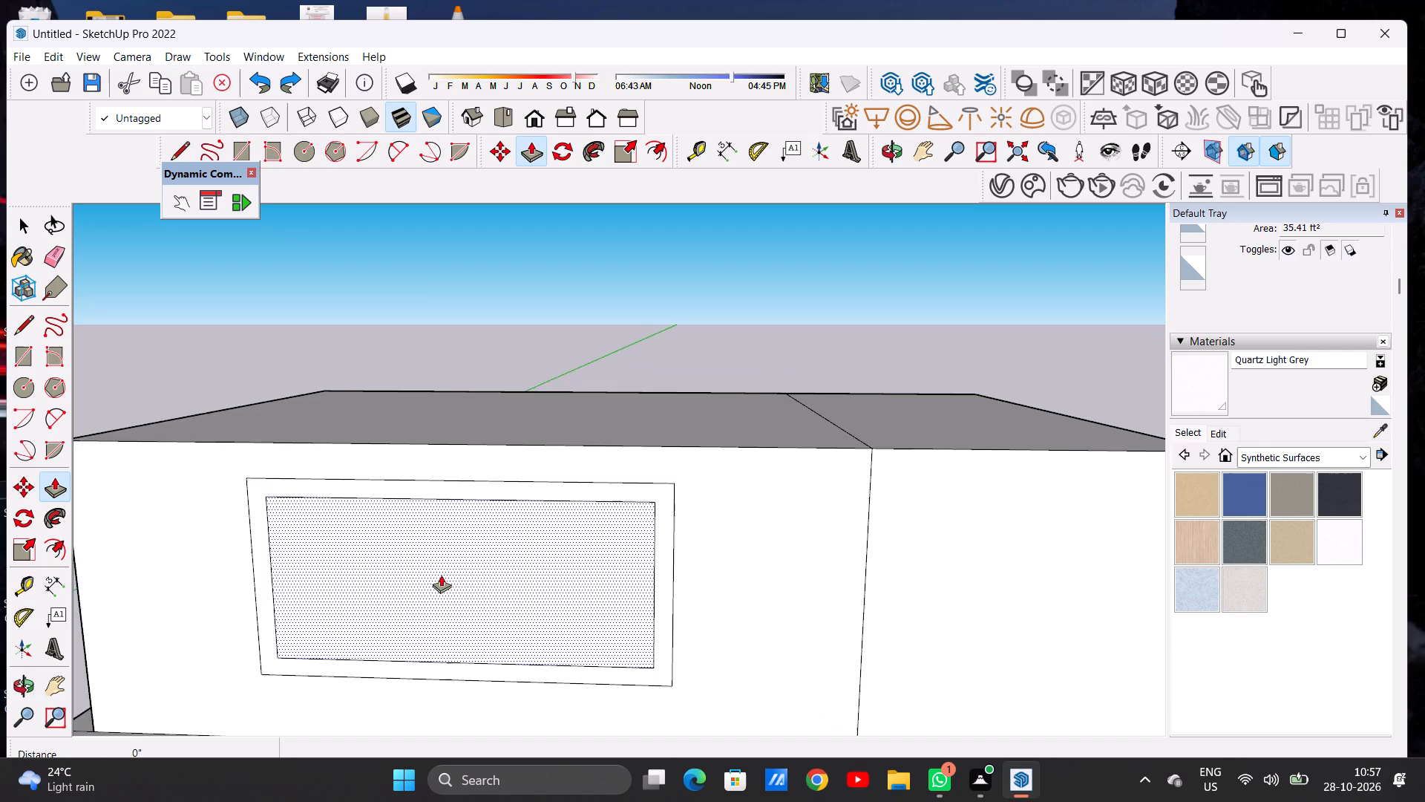
scroll(441, 575, "up", 2)
left_click(441, 575)
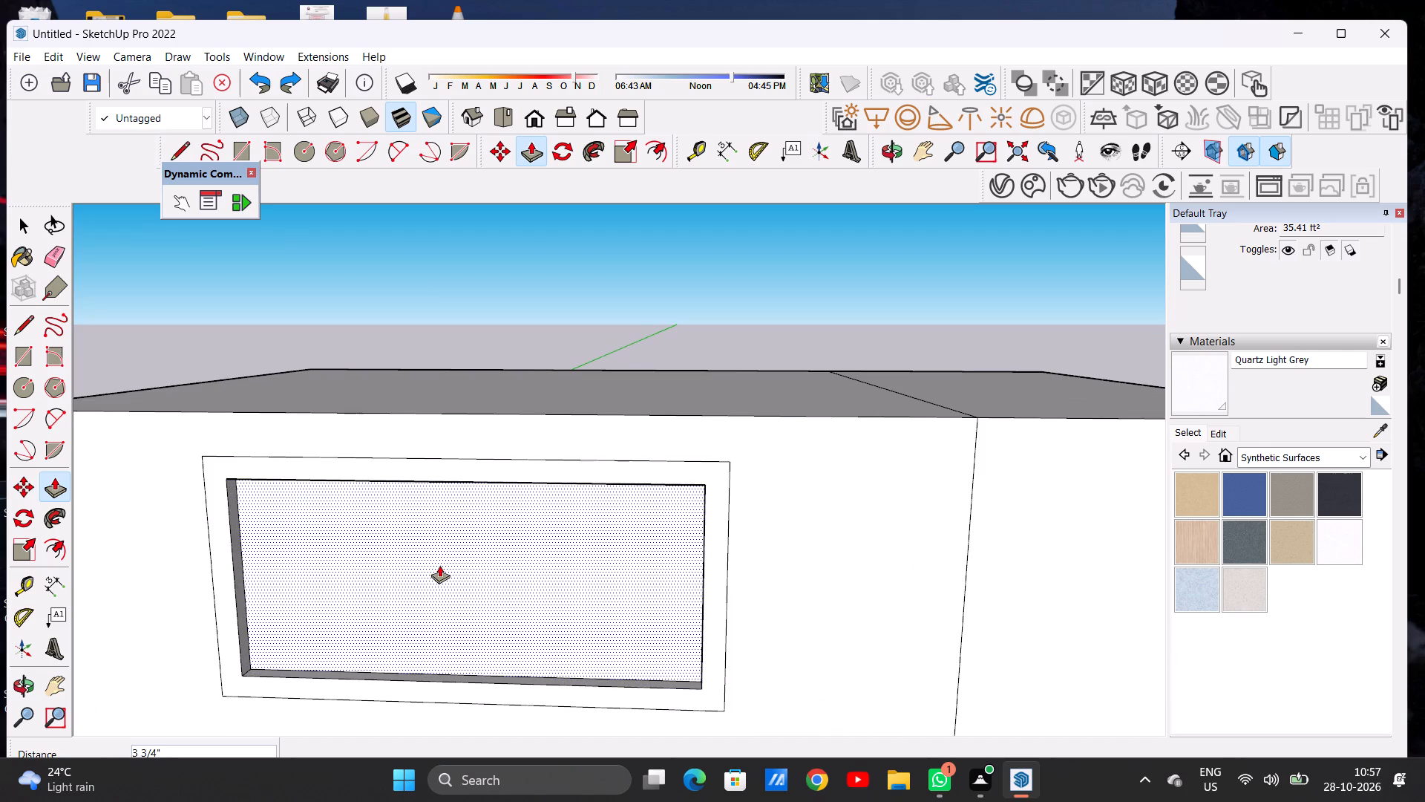
left_click(442, 561)
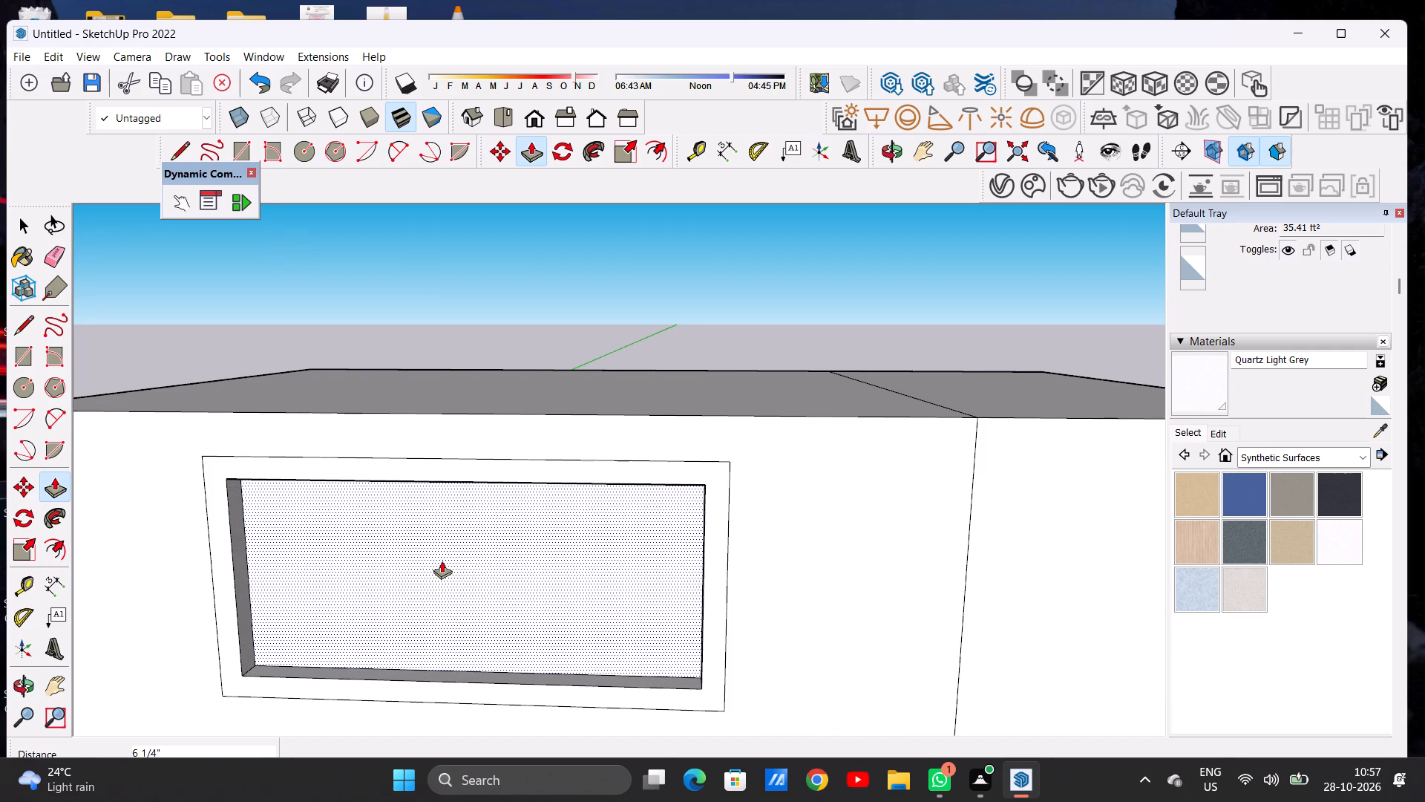
key("space")
Draw a vertical line about 3' 11 1/4" long across the recessed upper window panel, about a third of the way along it.
scroll(440, 549, "down", 5)
middle_click_drag(417, 558, 471, 461)
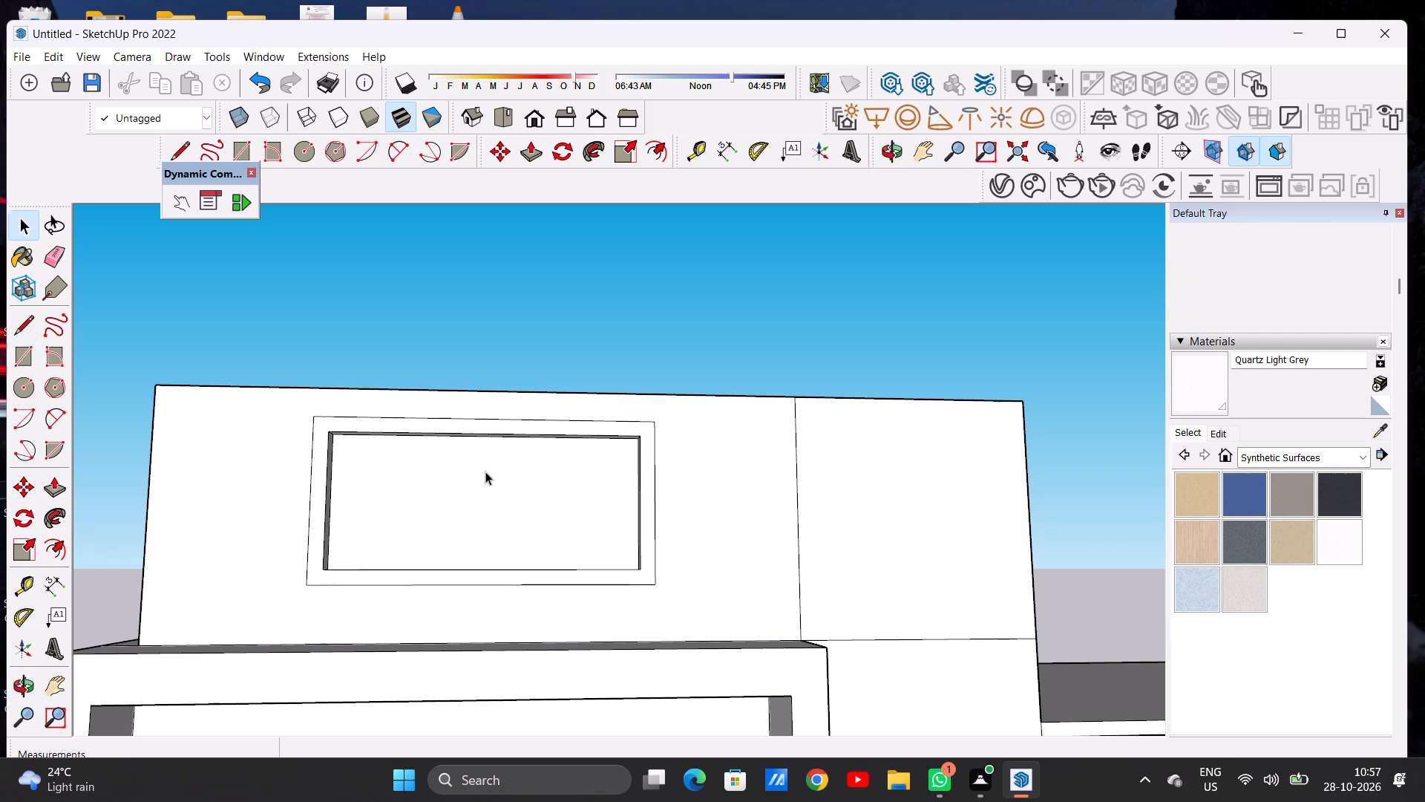
scroll(488, 469, "down", 6)
middle_click_drag(462, 483, 444, 515)
middle_click(445, 514)
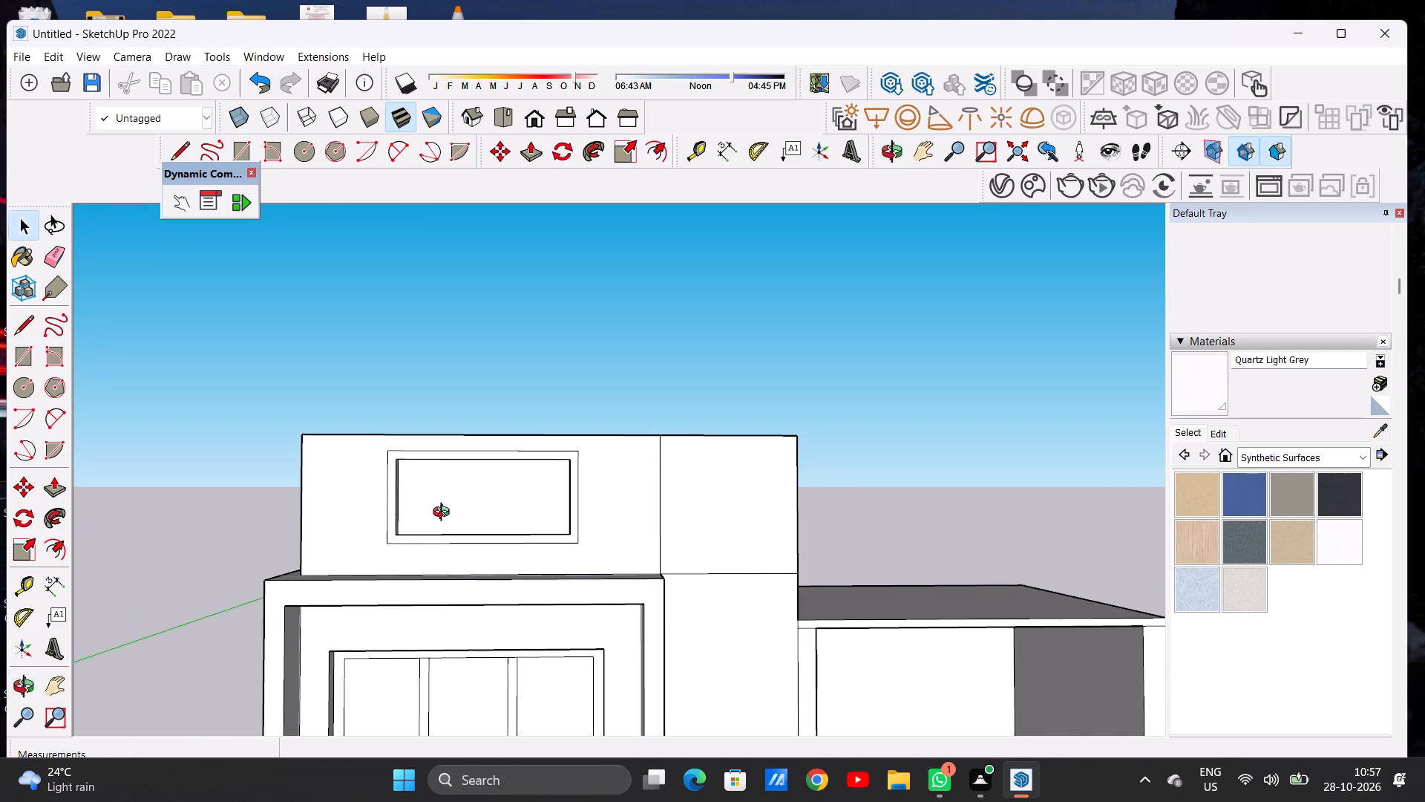
scroll(474, 503, "up", 6)
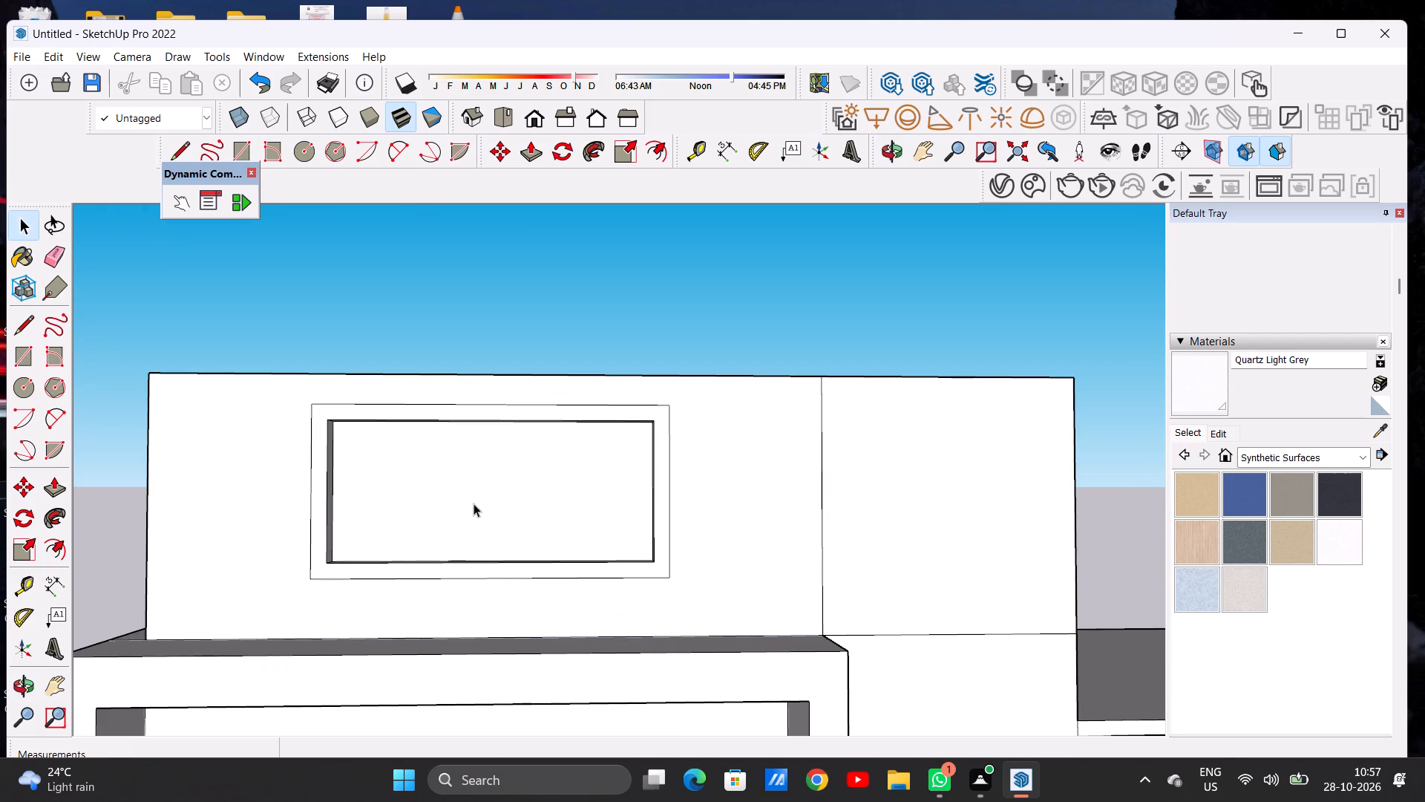
key("l")
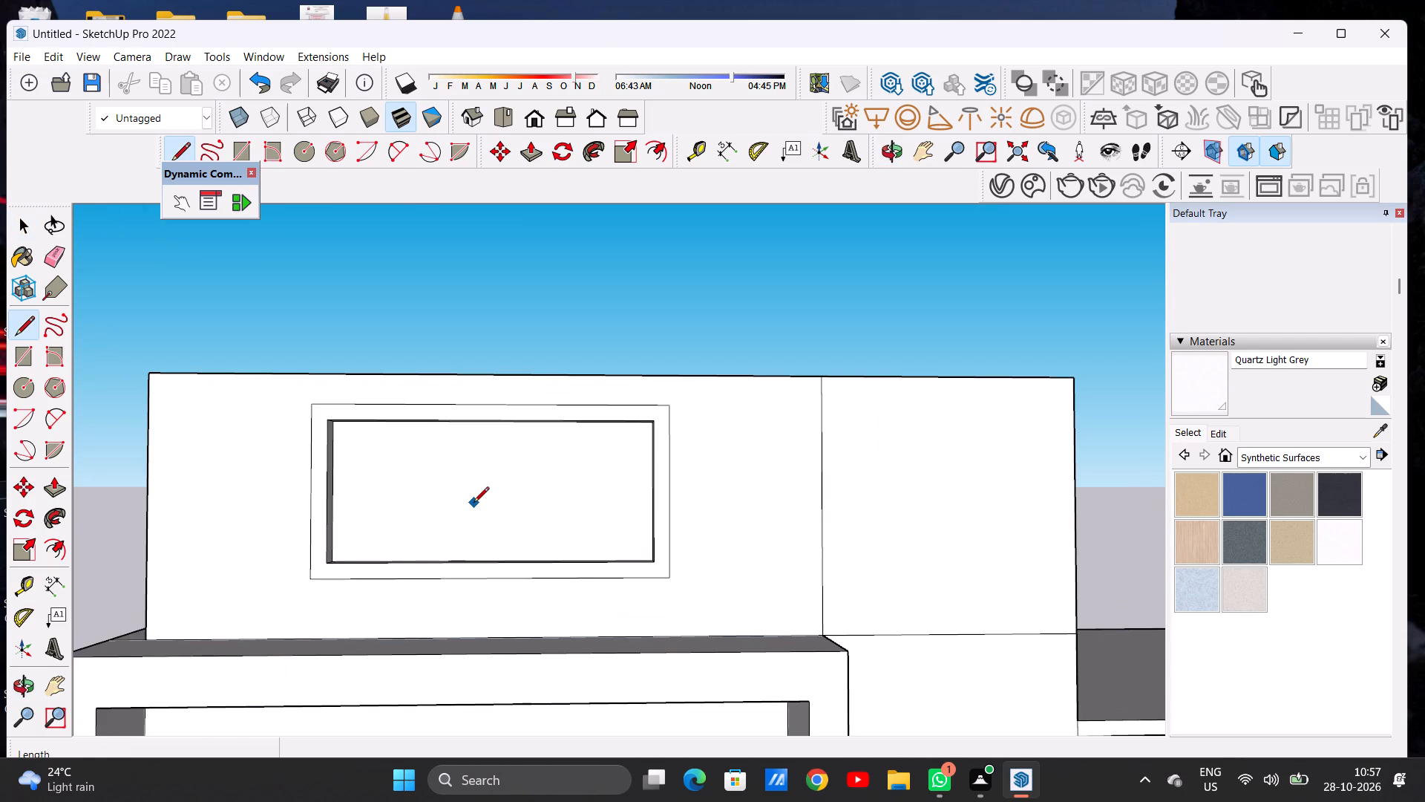
scroll(474, 503, "up", 4)
middle_click_drag(410, 510, 404, 440)
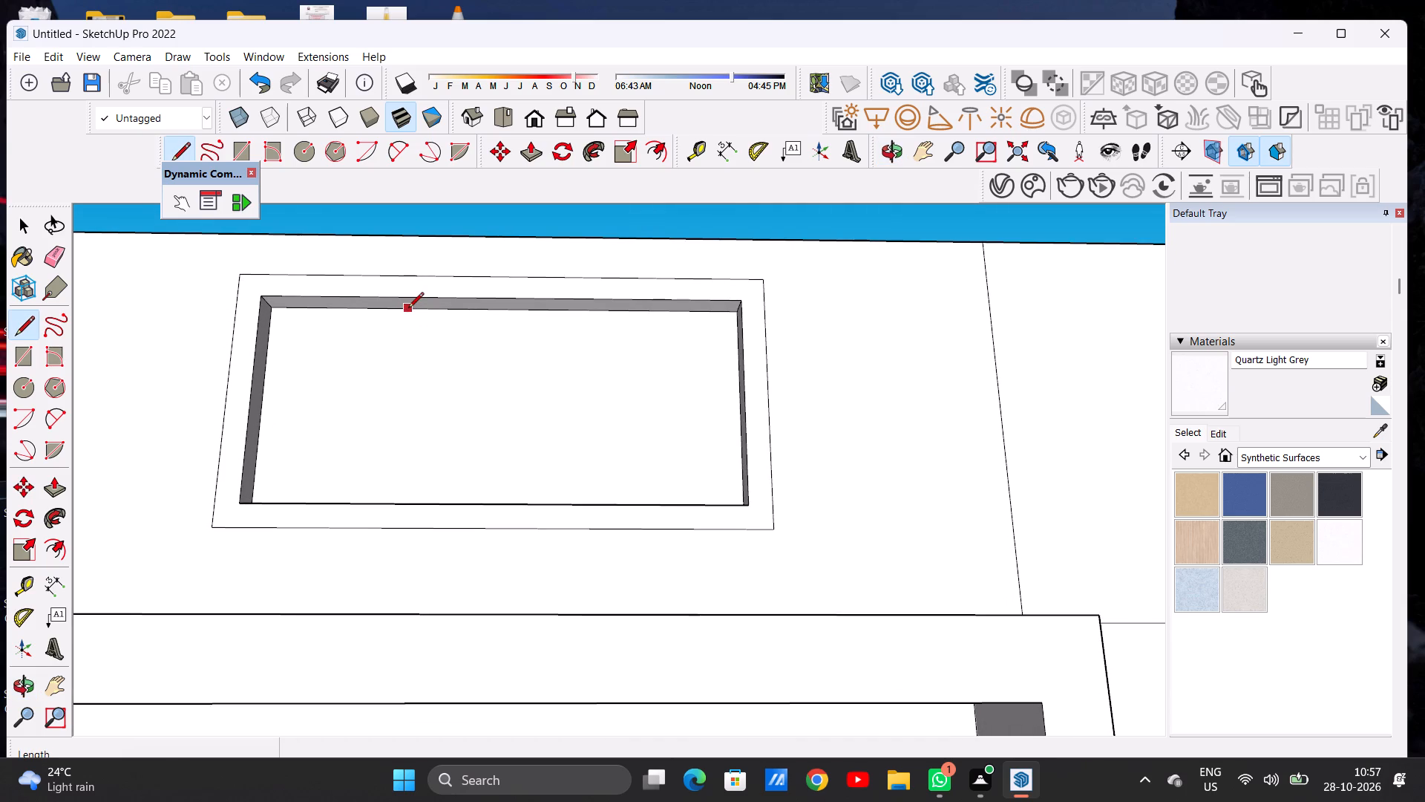
left_click(427, 310)
middle_click_drag(439, 404, 426, 506)
left_click(412, 601)
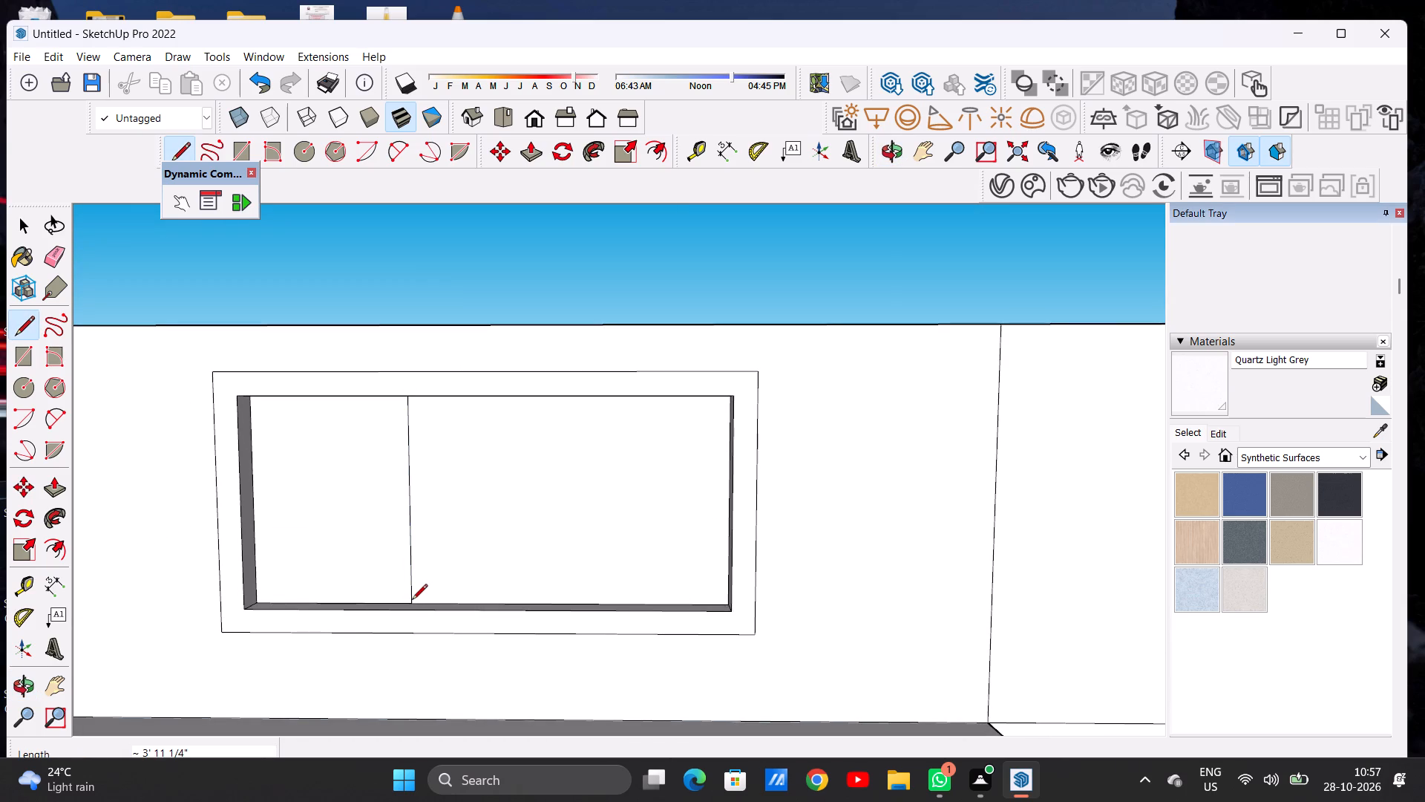
Draw a second vertical line about 3' 11 1/4" long across the recessed panel, dividing the upper window into three sections.
middle_click_drag(660, 561, 652, 511)
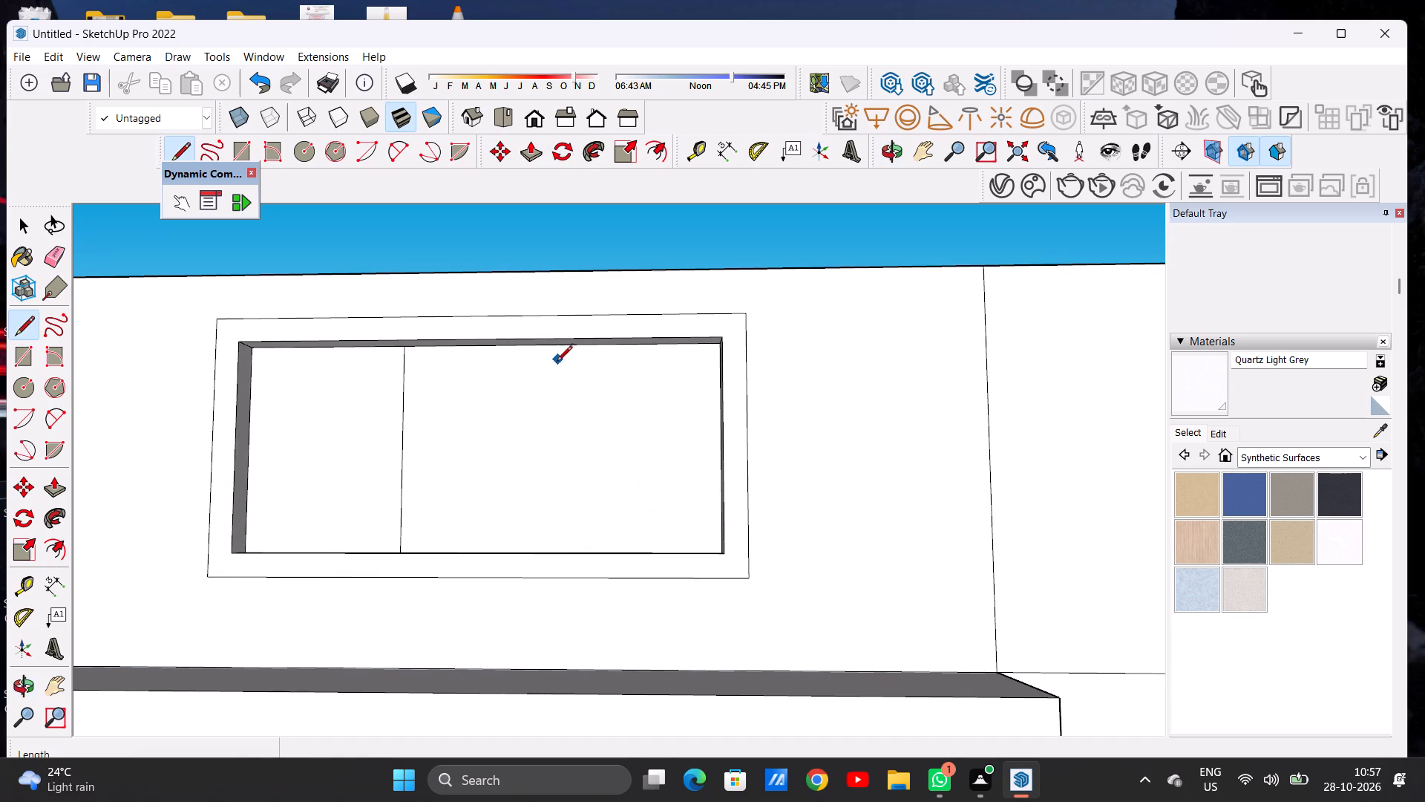
scroll(547, 371, "up", 5)
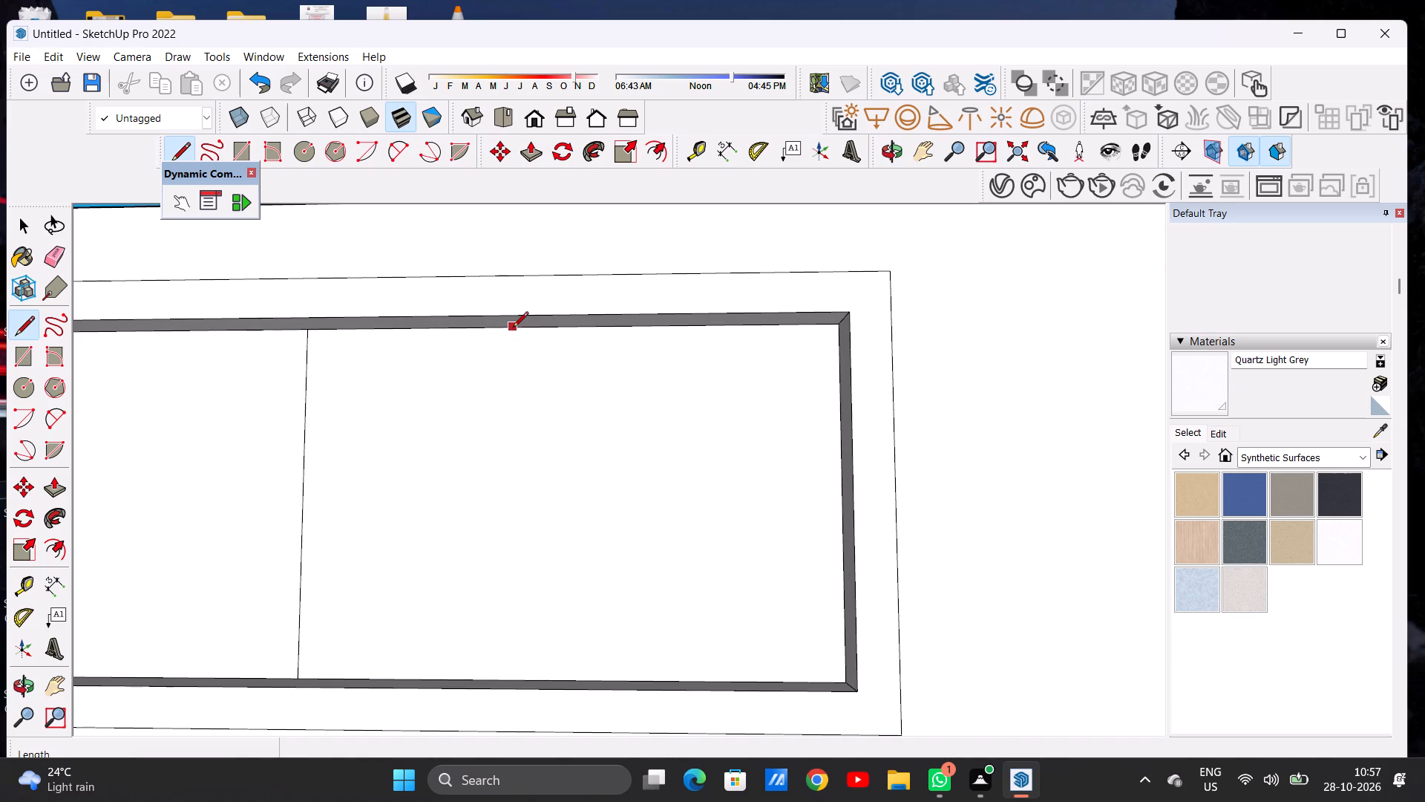
left_click(513, 328)
scroll(521, 382, "down", 7)
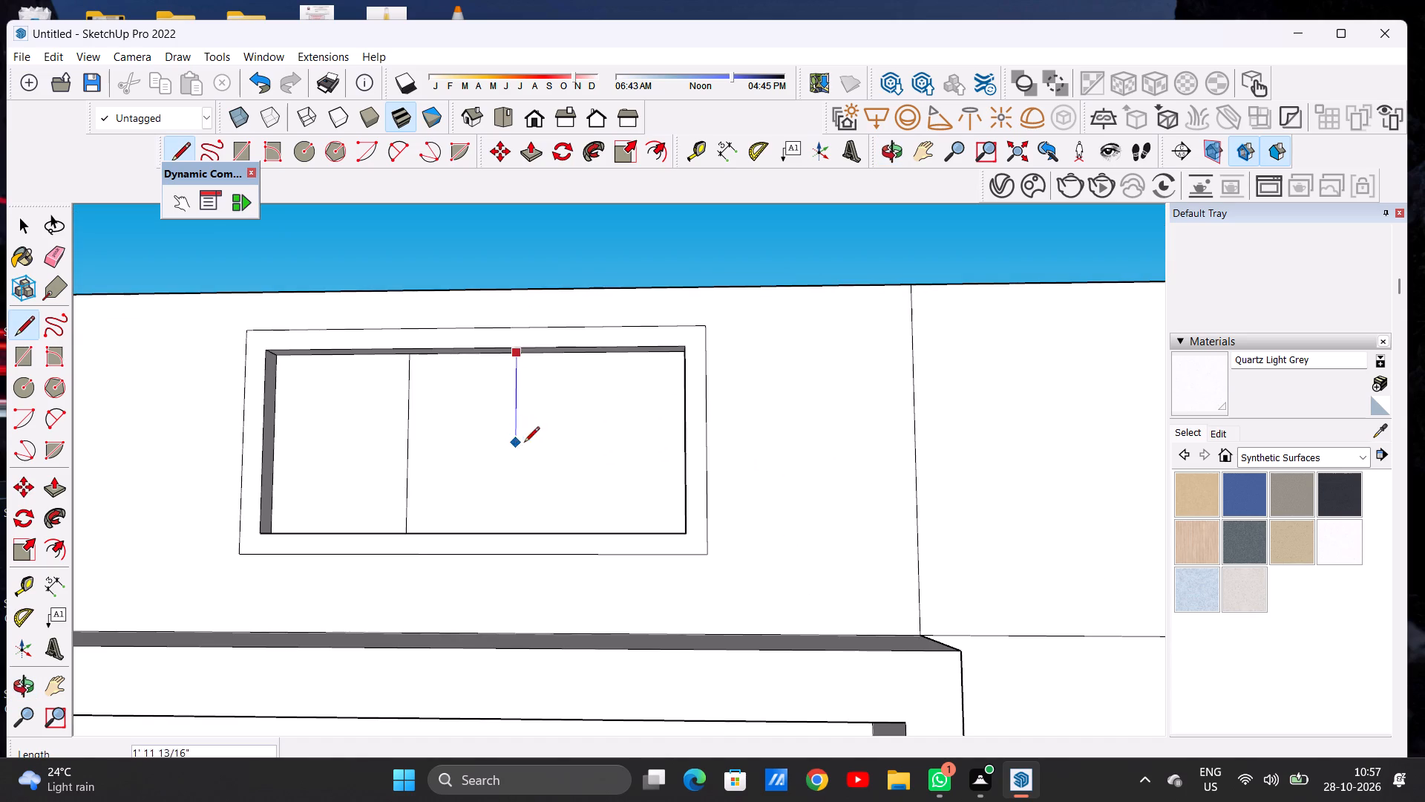
middle_click_drag(525, 445, 542, 571)
scroll(542, 571, "up", 6)
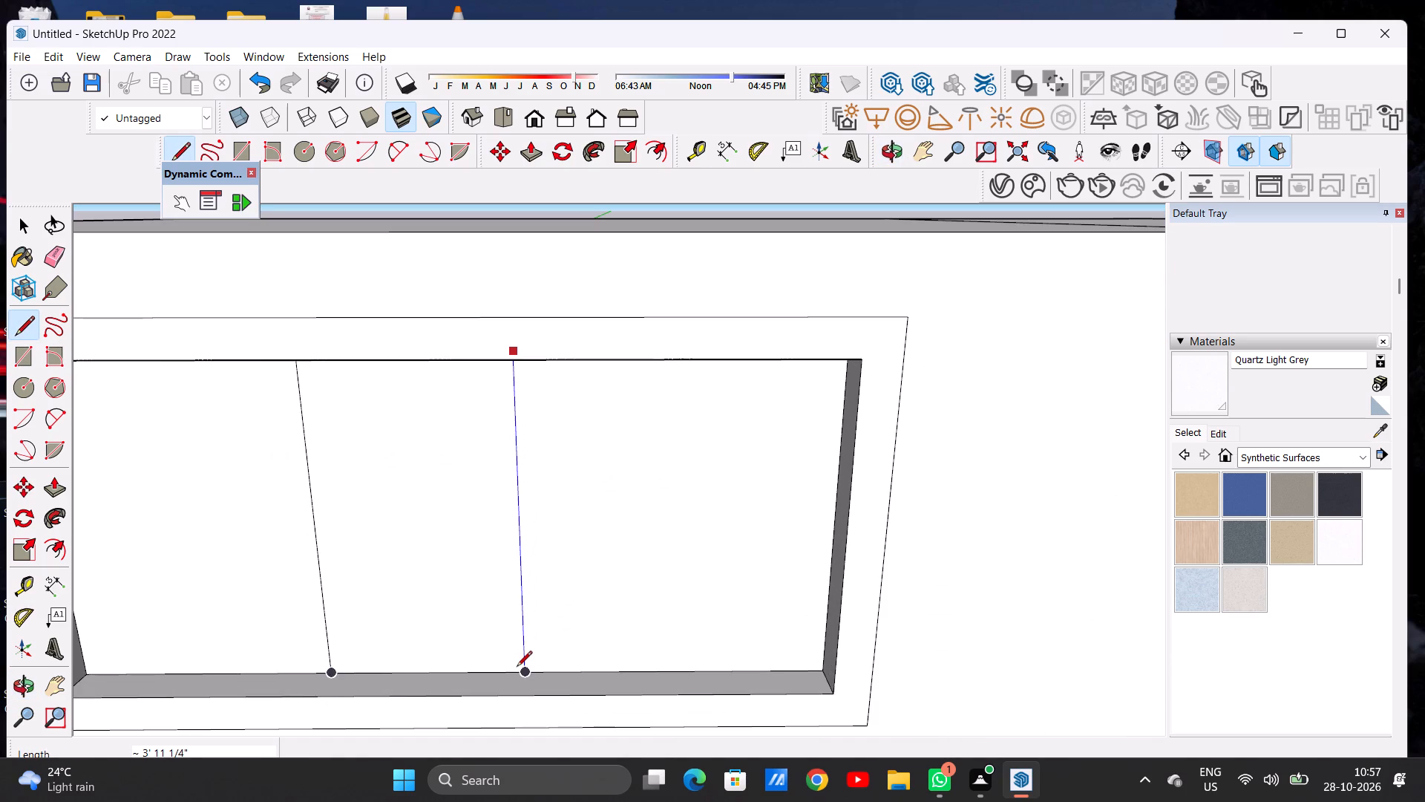
left_click(521, 664)
key("space")
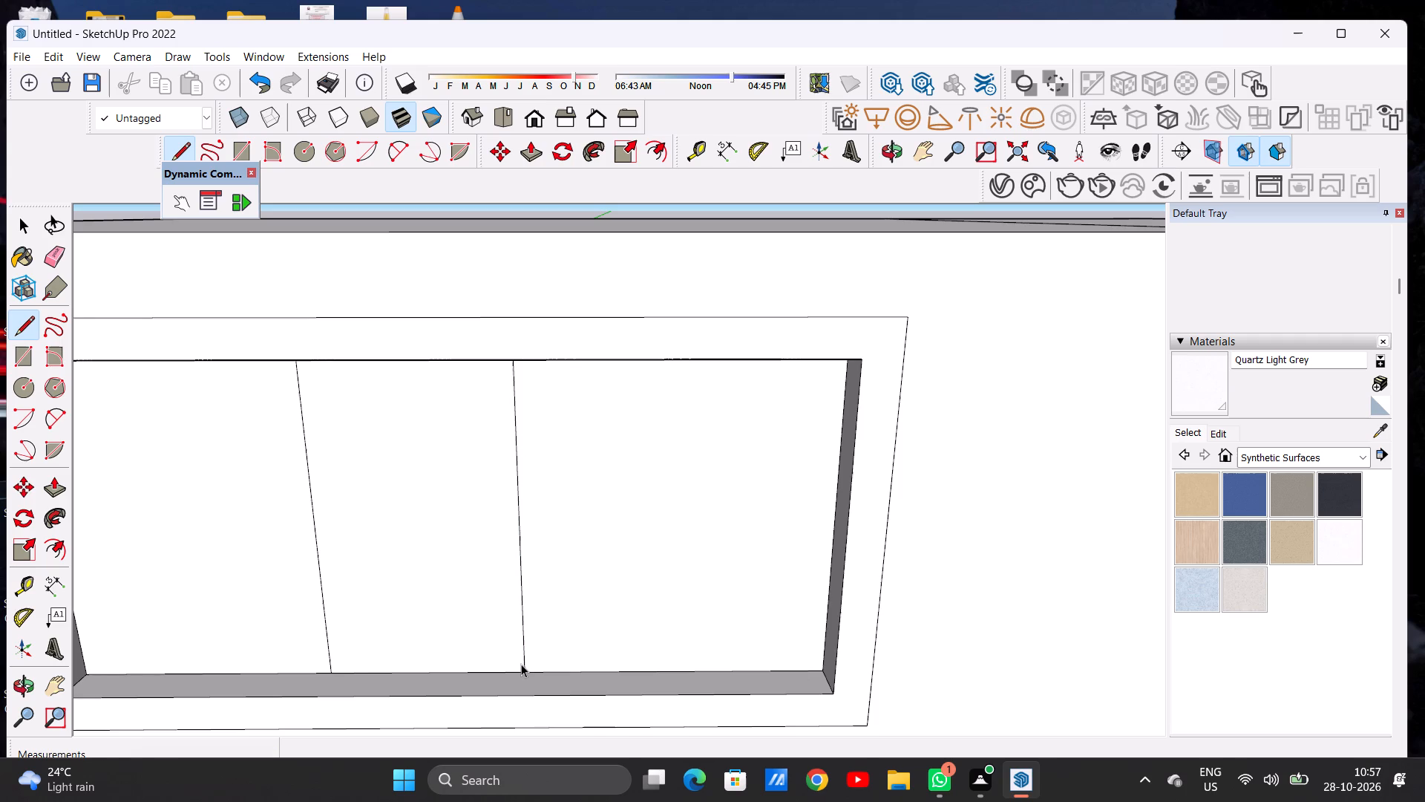
Examine the divided upper window against the front facade, the lower framed window and the roofs.
scroll(566, 600, "down", 6)
middle_click_drag(554, 611, 402, 449)
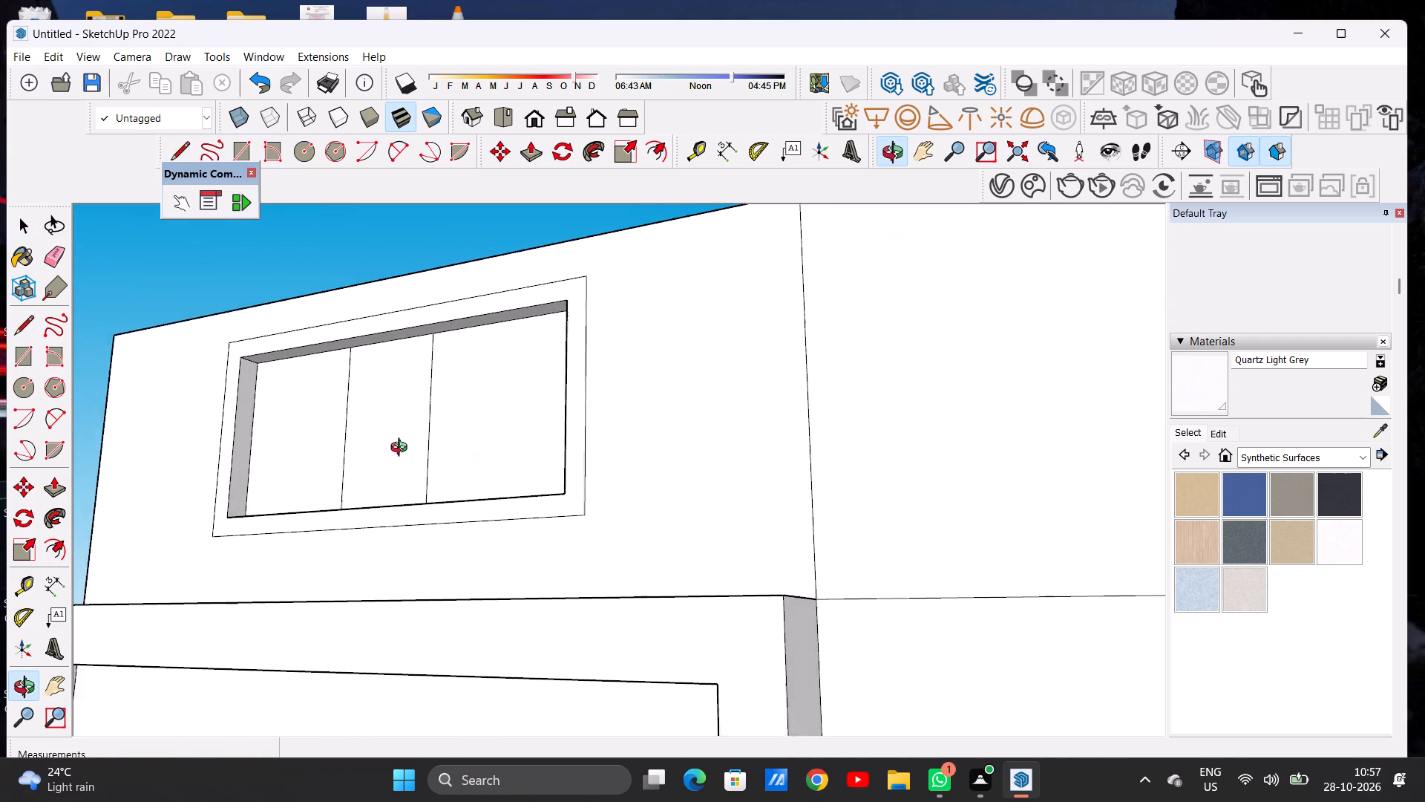
middle_click_drag(402, 449, 527, 494)
scroll(569, 489, "down", 5)
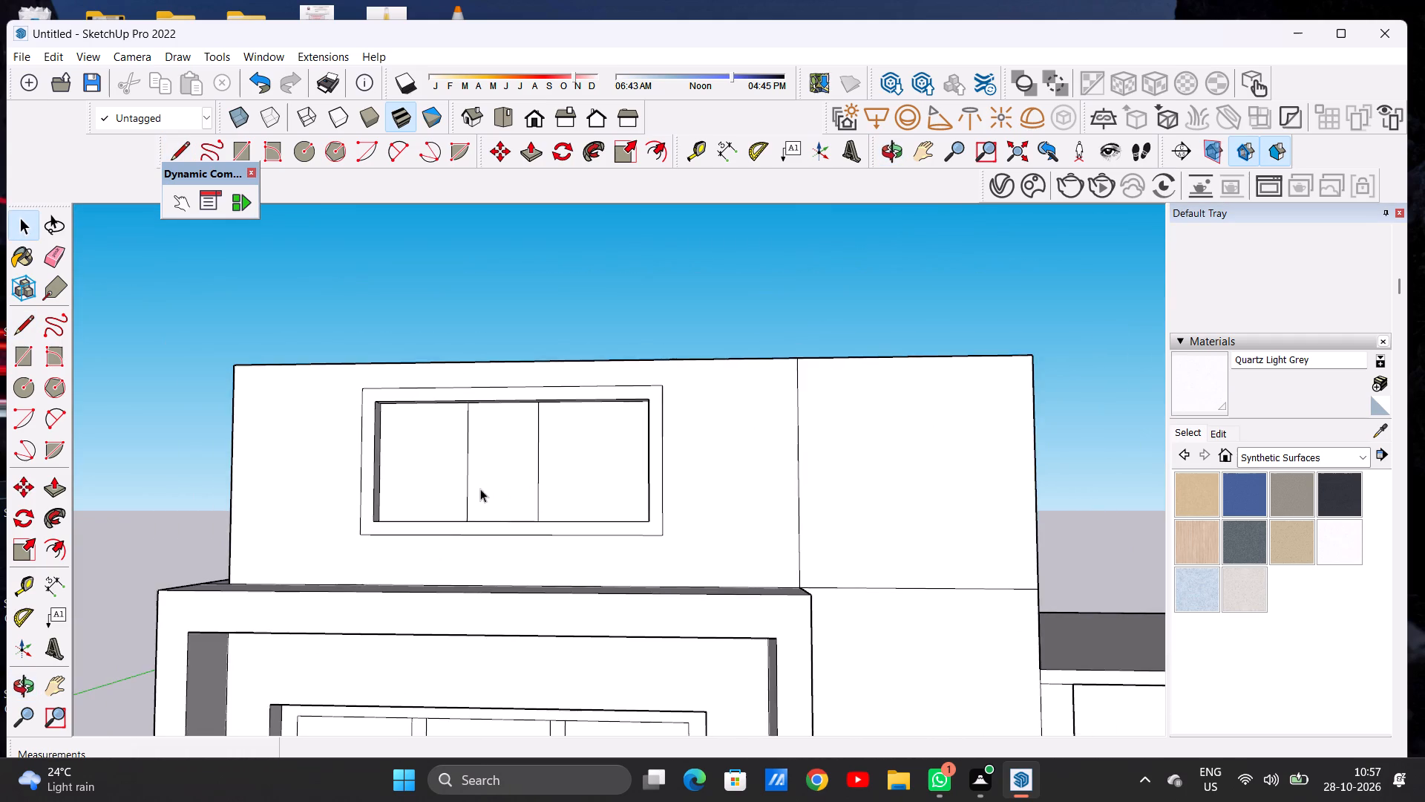
middle_click_drag(480, 489, 500, 526)
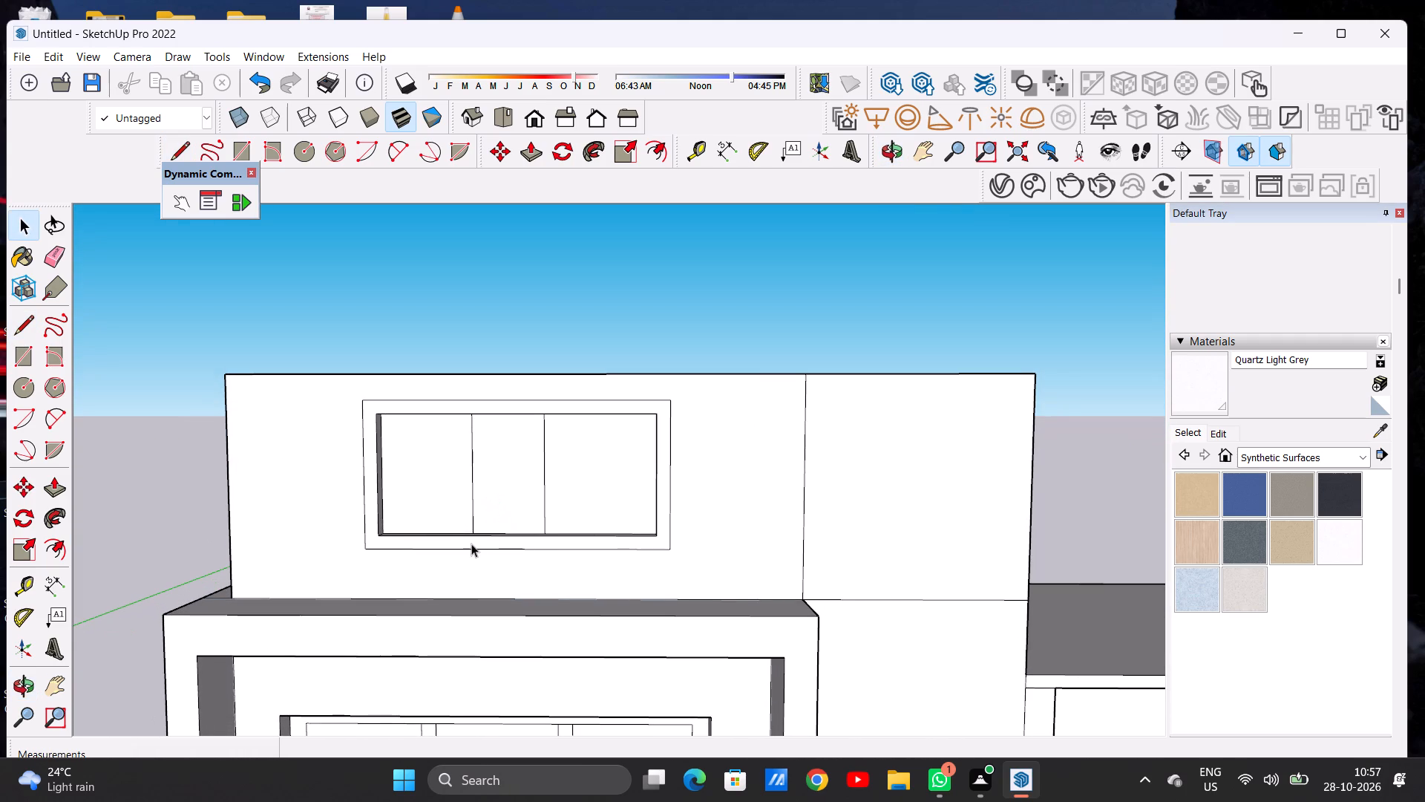
scroll(442, 541, "down", 10)
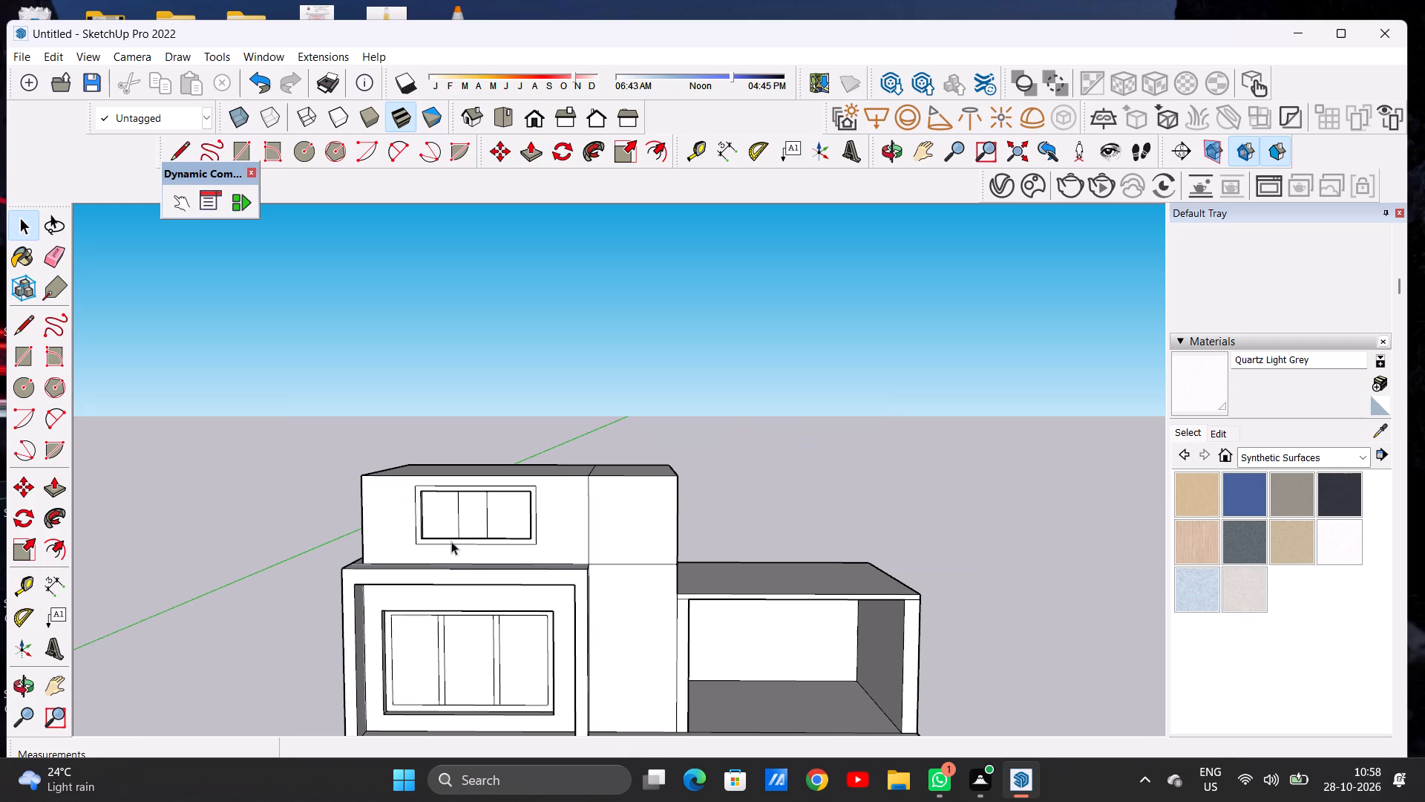
scroll(508, 528, "up", 5)
scroll(508, 528, "down", 1)
scroll(508, 528, "up", 1)
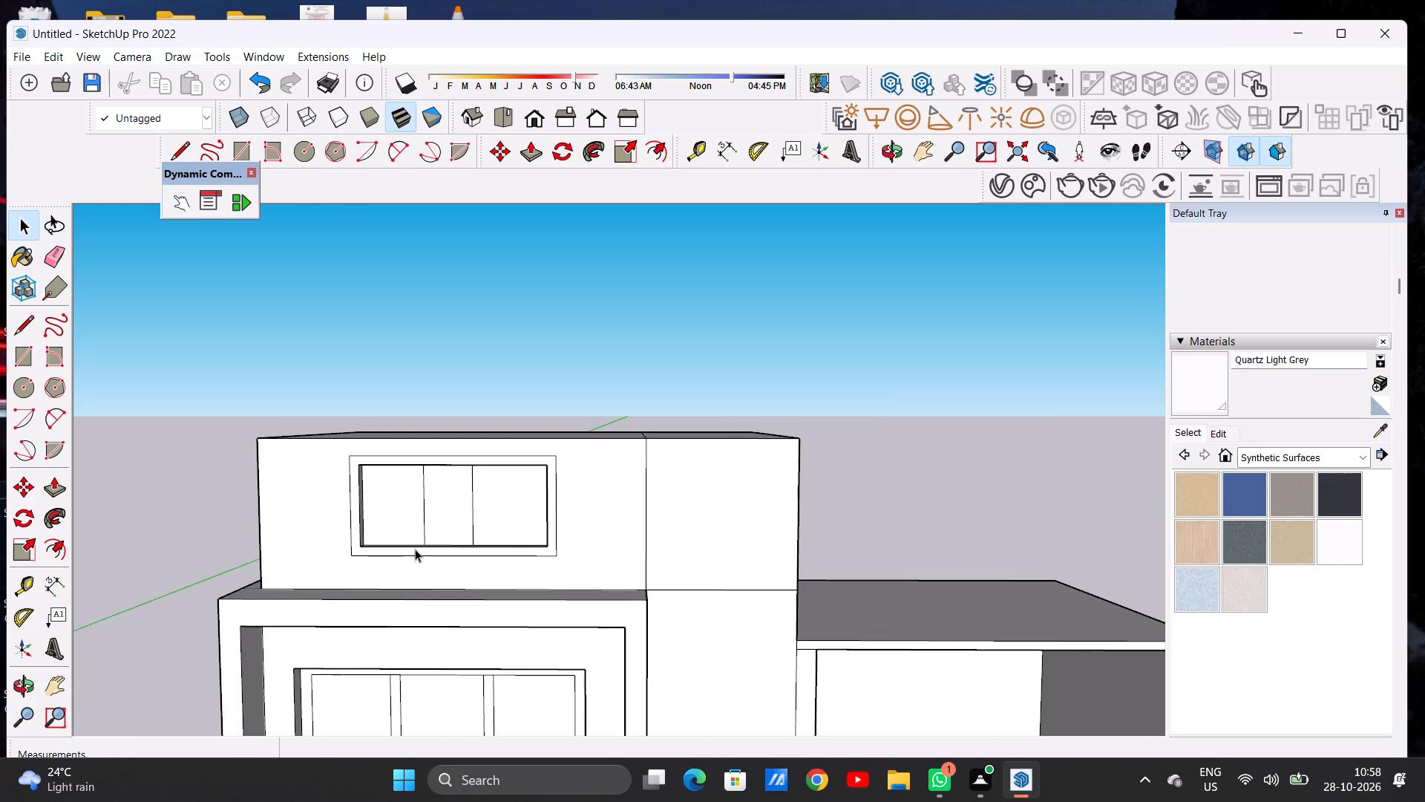
scroll(430, 536, "down", 3)
middle_click_drag(557, 497, 574, 568)
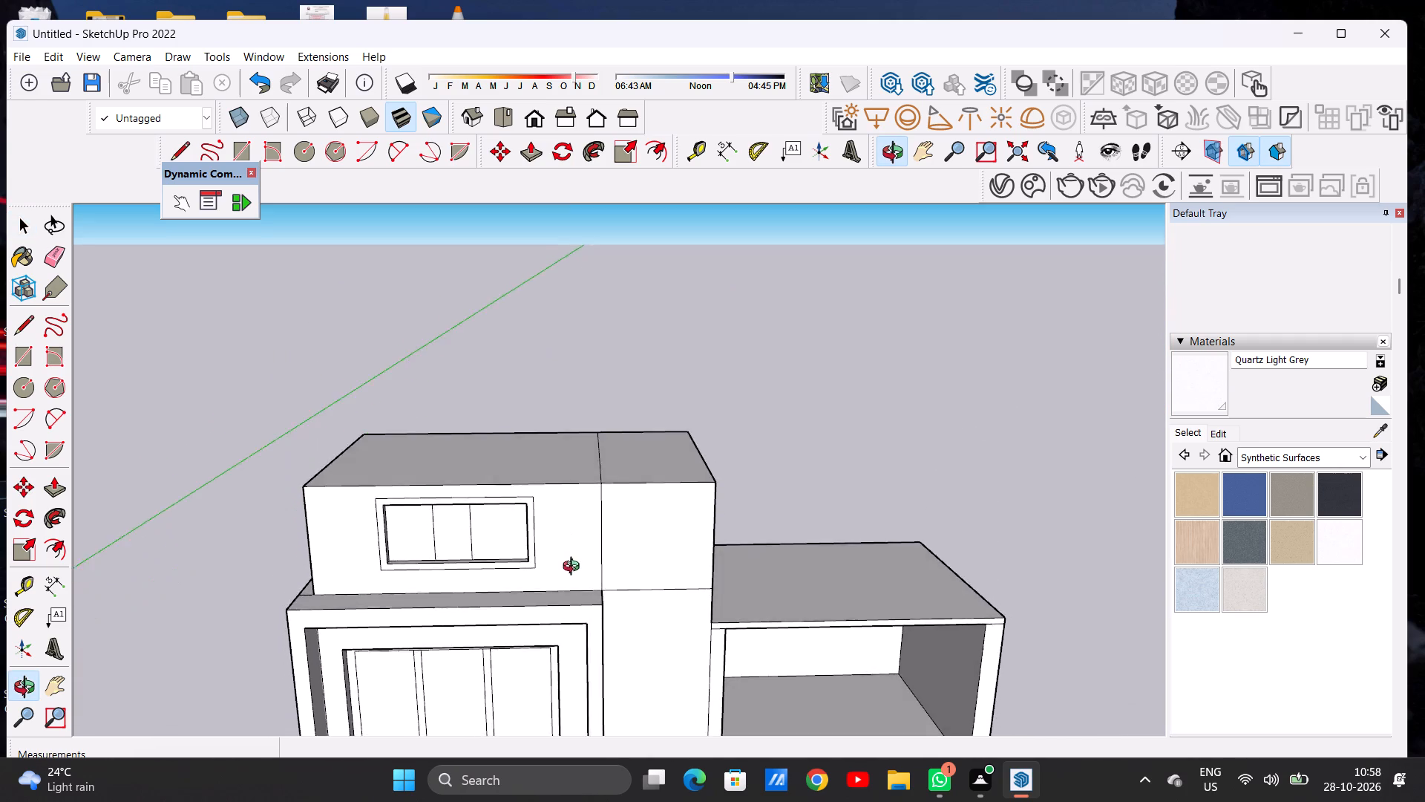
middle_click_drag(574, 568, 555, 617)
scroll(790, 570, "down", 7)
middle_click_drag(654, 576, 645, 552)
scroll(678, 555, "up", 7)
scroll(650, 569, "down", 5)
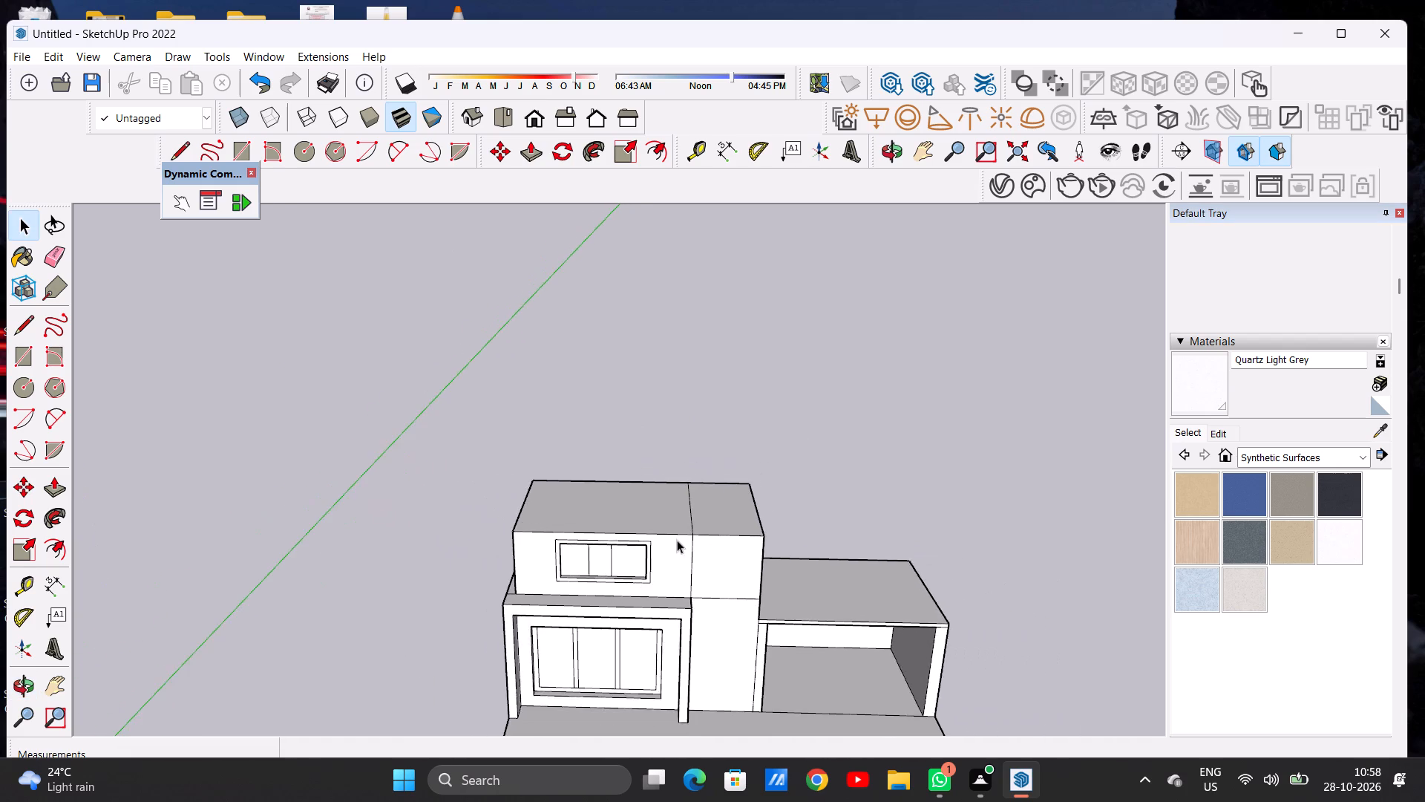
scroll(677, 535, "up", 7)
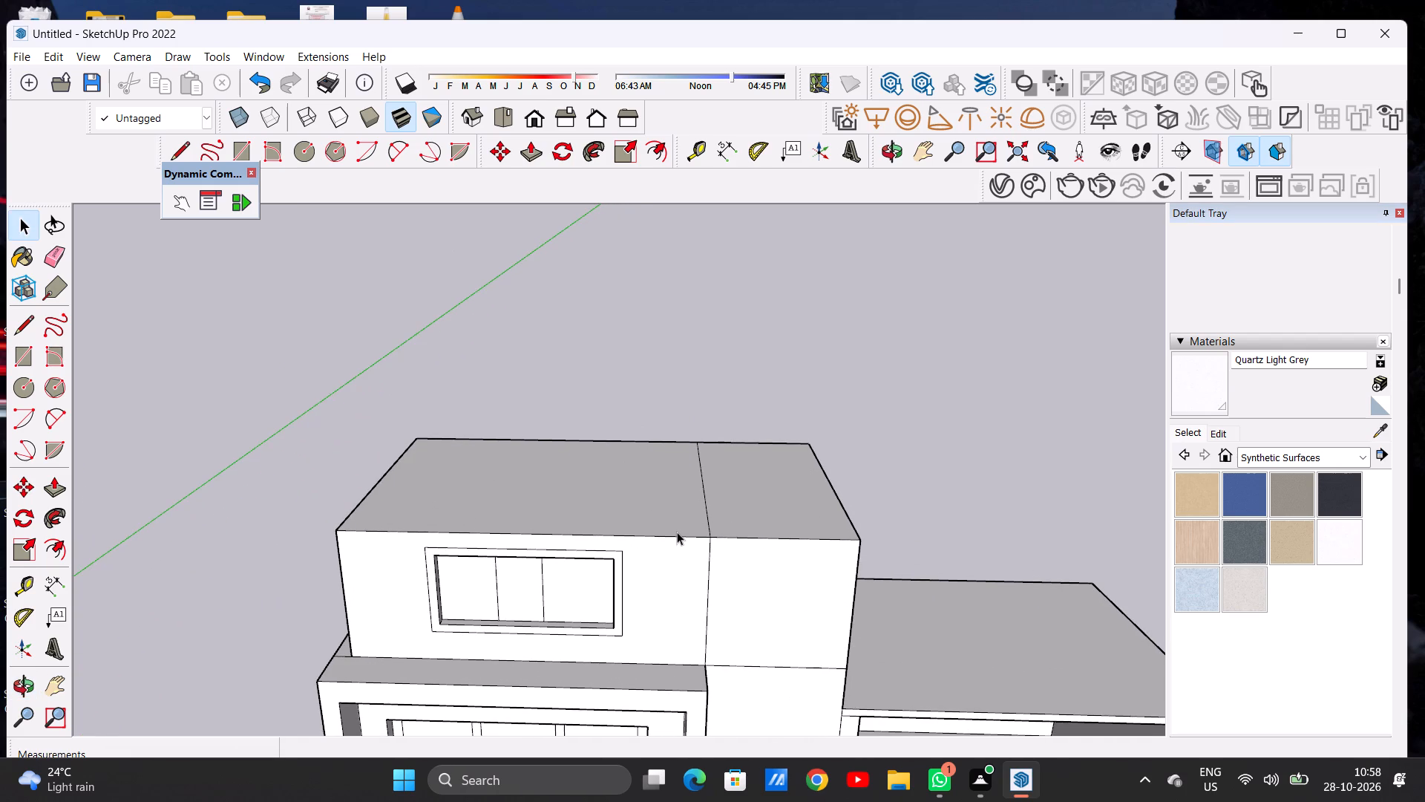
scroll(509, 541, "down", 5)
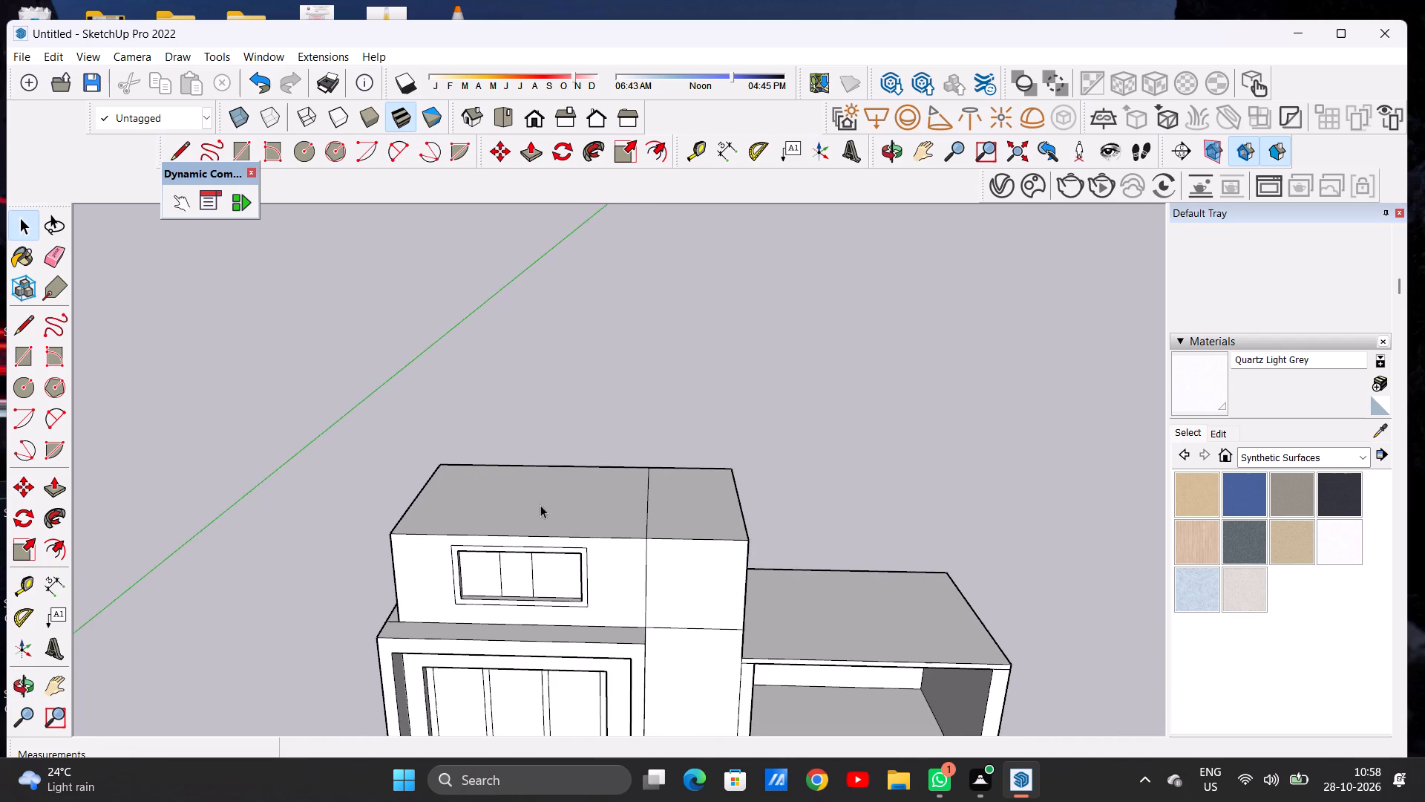
middle_click_drag(542, 504, 565, 653)
scroll(590, 516, "up", 2)
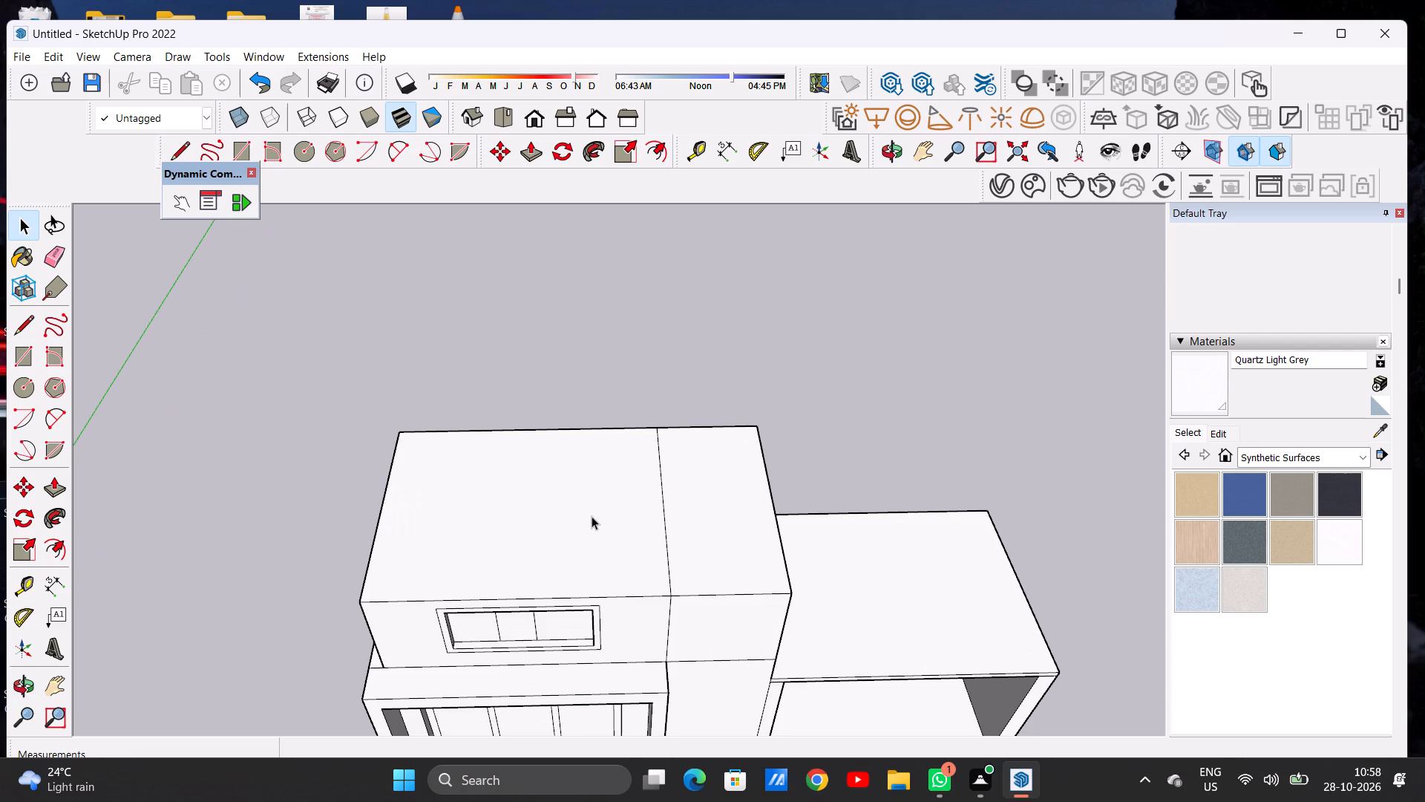
Pull the upper volume's outer side wall, beside the window, outward about 11 3/4" to align with the lower volume's side.
scroll(592, 516, "down", 7)
middle_click_drag(409, 604, 583, 514)
scroll(554, 626, "up", 2)
scroll(554, 626, "down", 1)
scroll(554, 626, "up", 4)
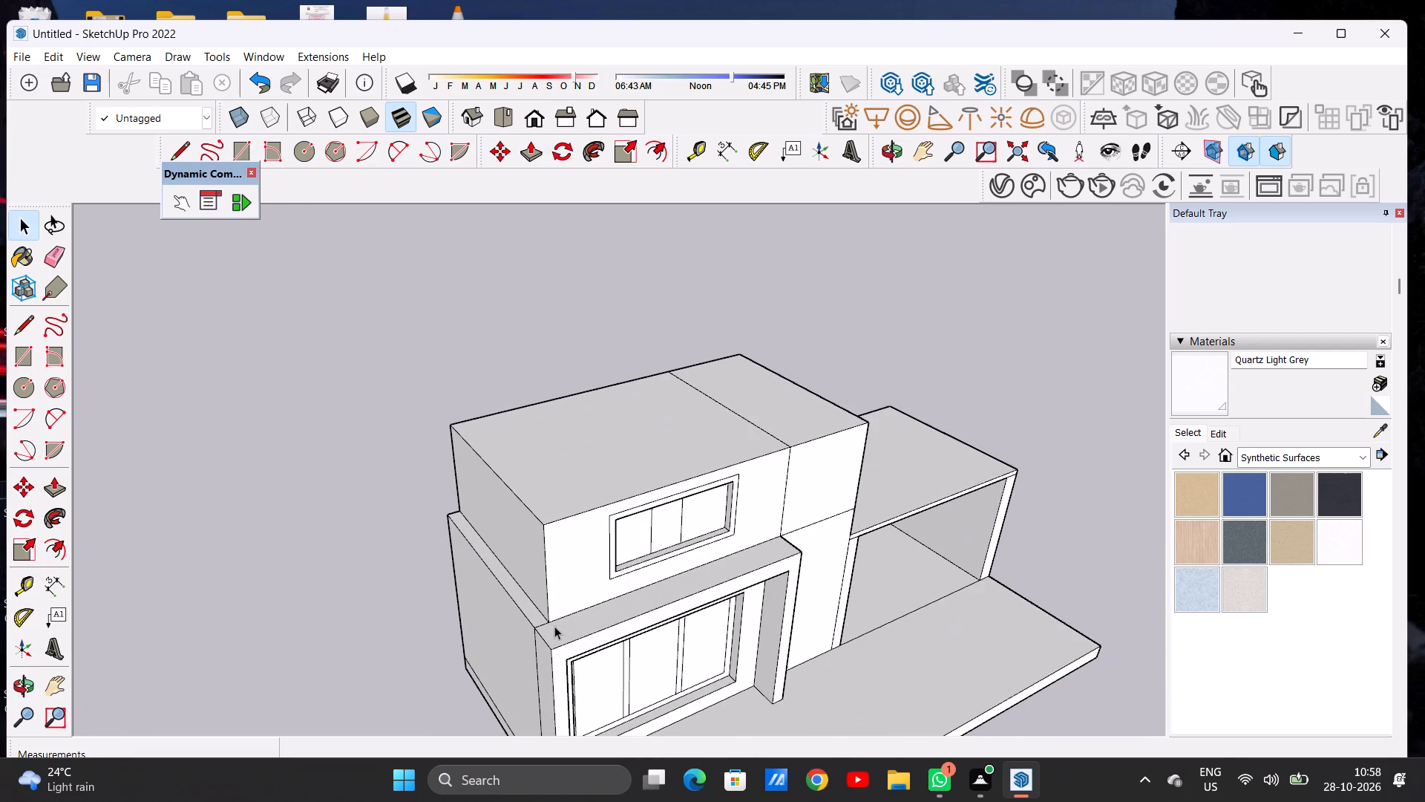
scroll(537, 605, "up", 7)
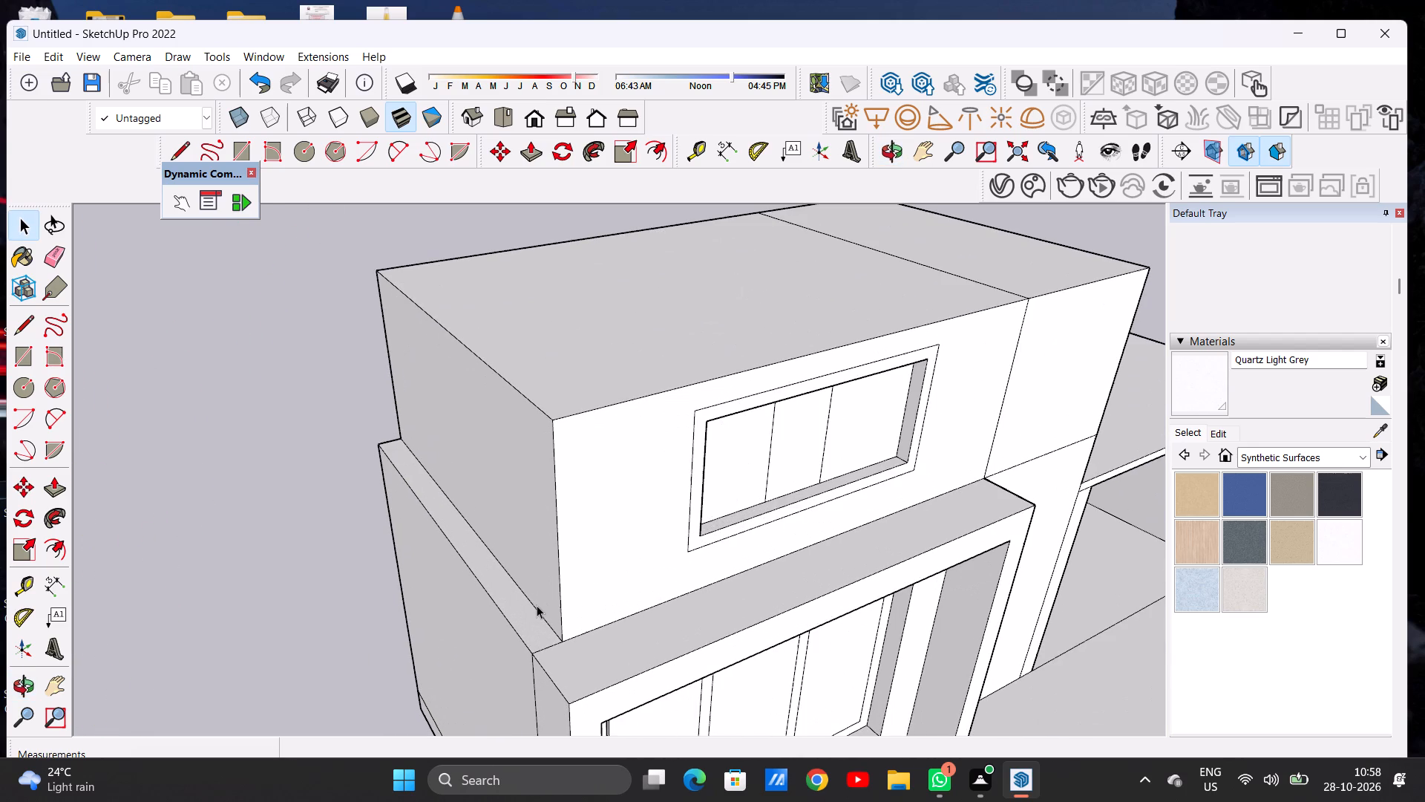
key("p")
scroll(554, 602, "up", 5)
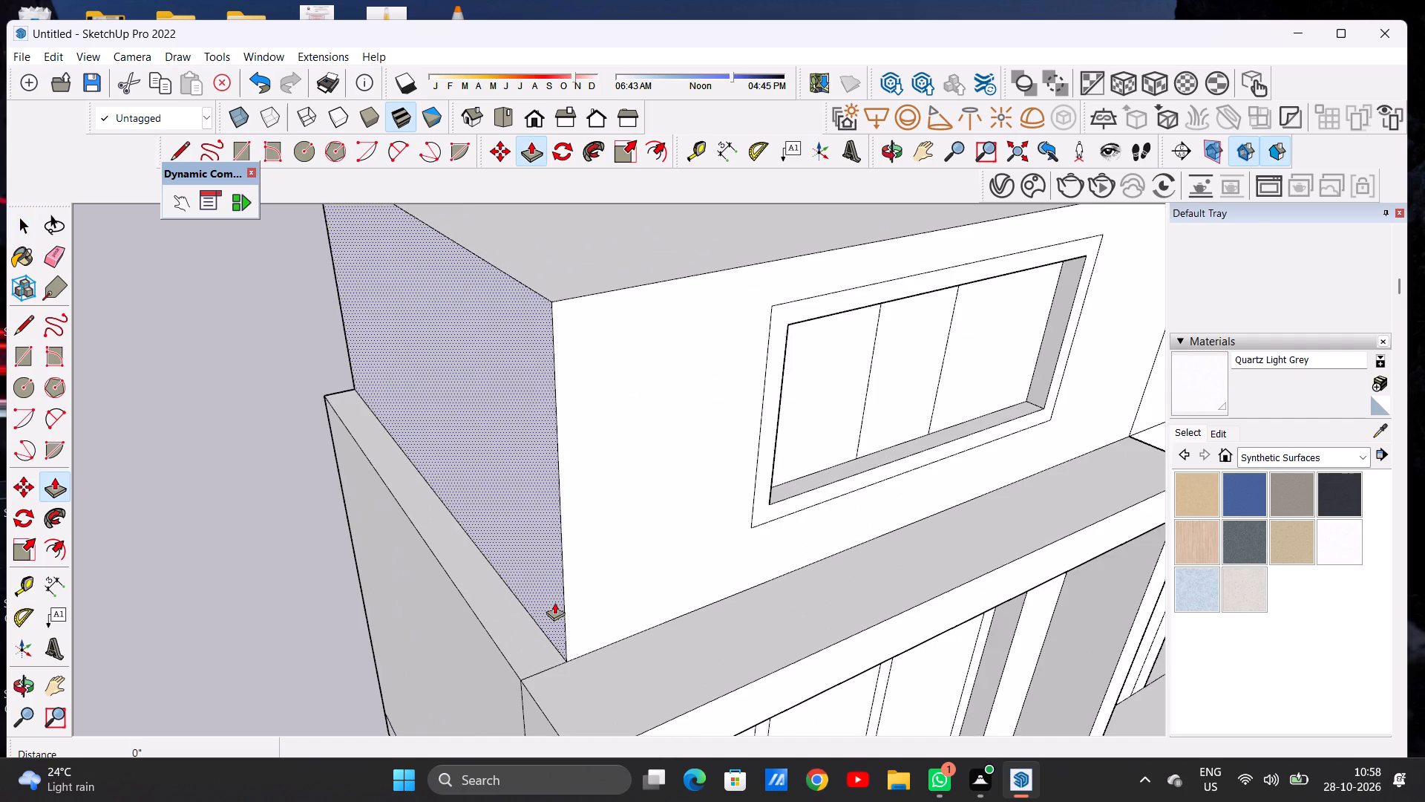
left_click(554, 602)
left_click(520, 694)
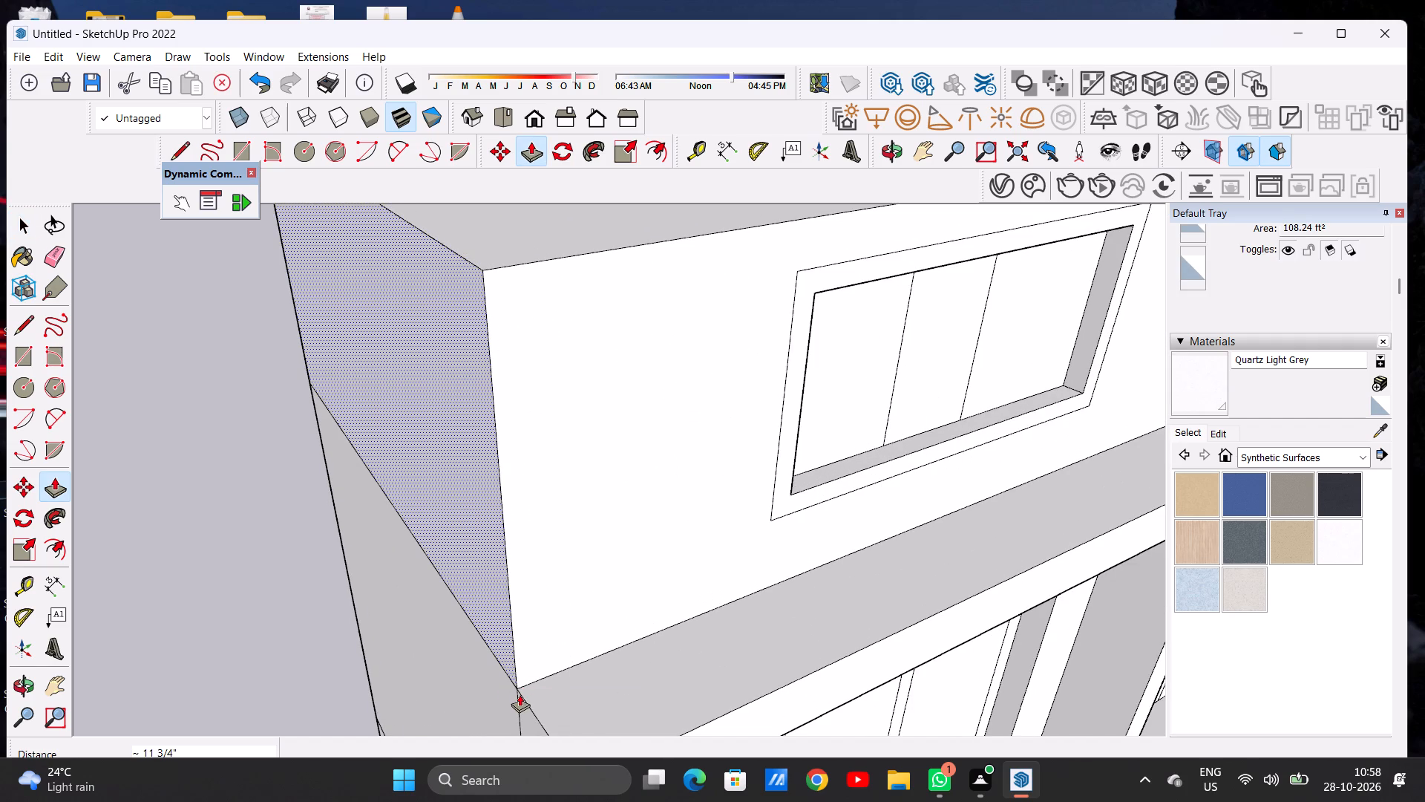
key("space")
Inspect the whole building from the front and from the roofed bay's side to check the widened upper volume.
scroll(522, 620, "down", 10)
middle_click_drag(643, 612, 482, 511)
scroll(491, 518, "down", 3)
scroll(492, 518, "up", 2)
scroll(492, 518, "down", 3)
middle_click_drag(592, 551, 528, 508)
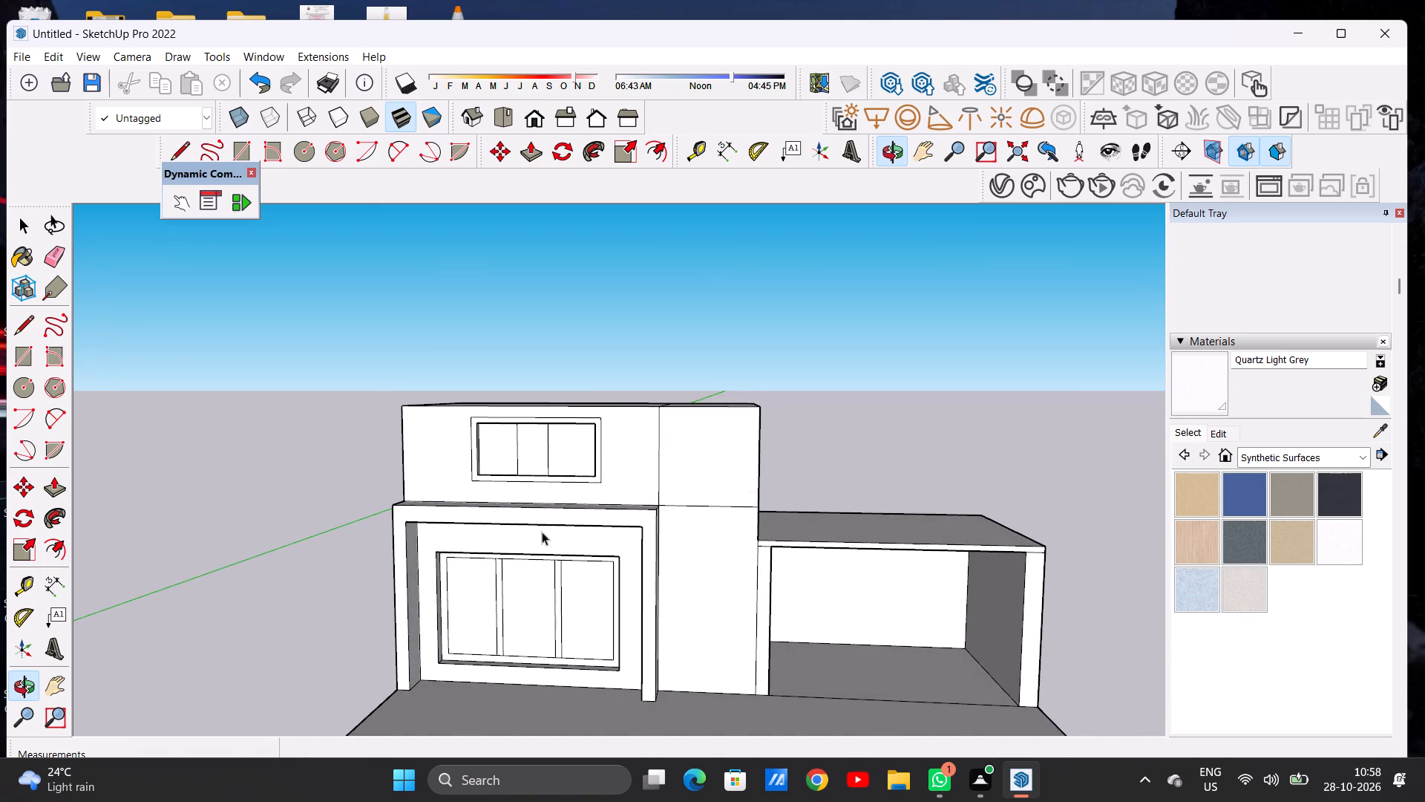
scroll(554, 537, "down", 2)
middle_click_drag(576, 535, 567, 518)
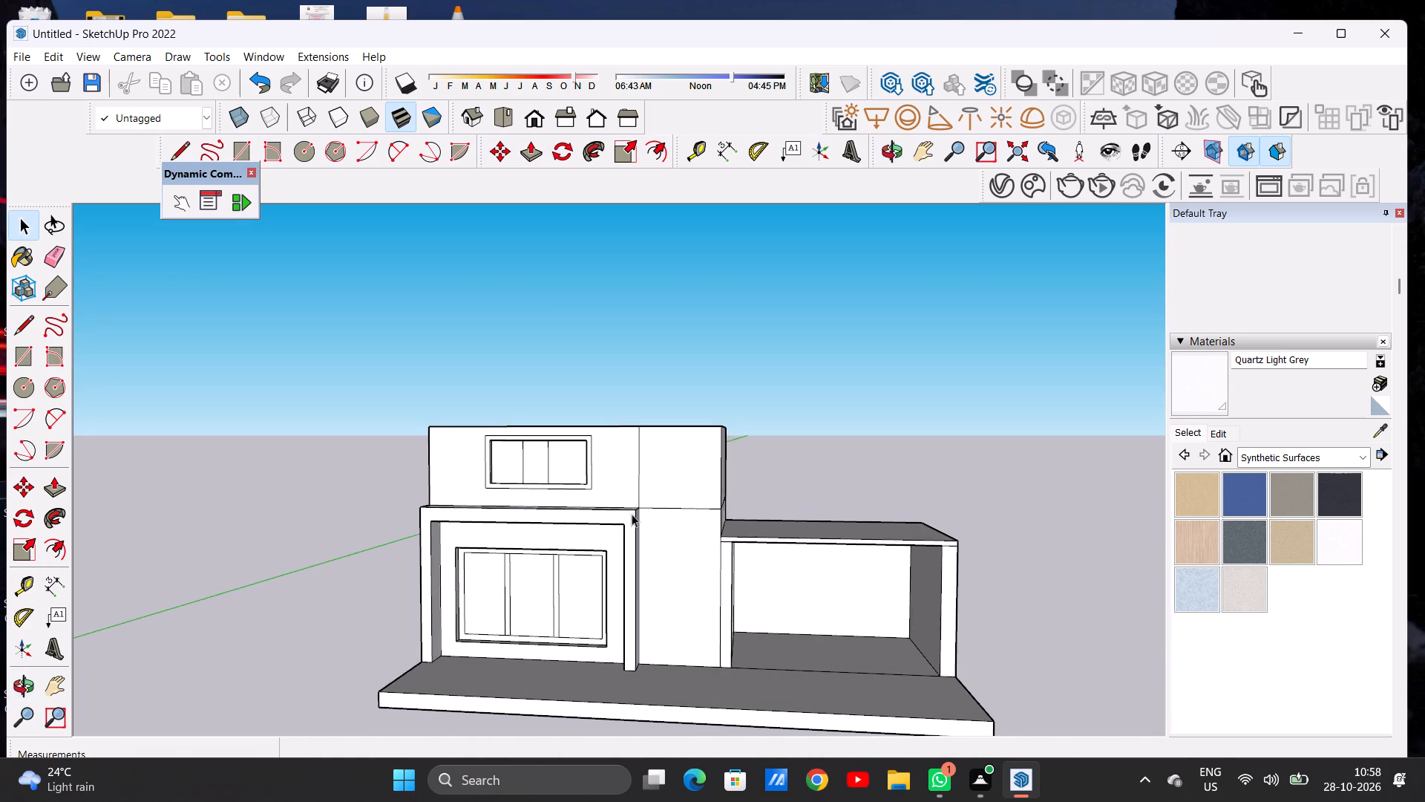
scroll(672, 513, "down", 1)
scroll(676, 513, "up", 1)
scroll(683, 513, "down", 2)
middle_click_drag(590, 529, 479, 549)
middle_click_drag(714, 507, 465, 547)
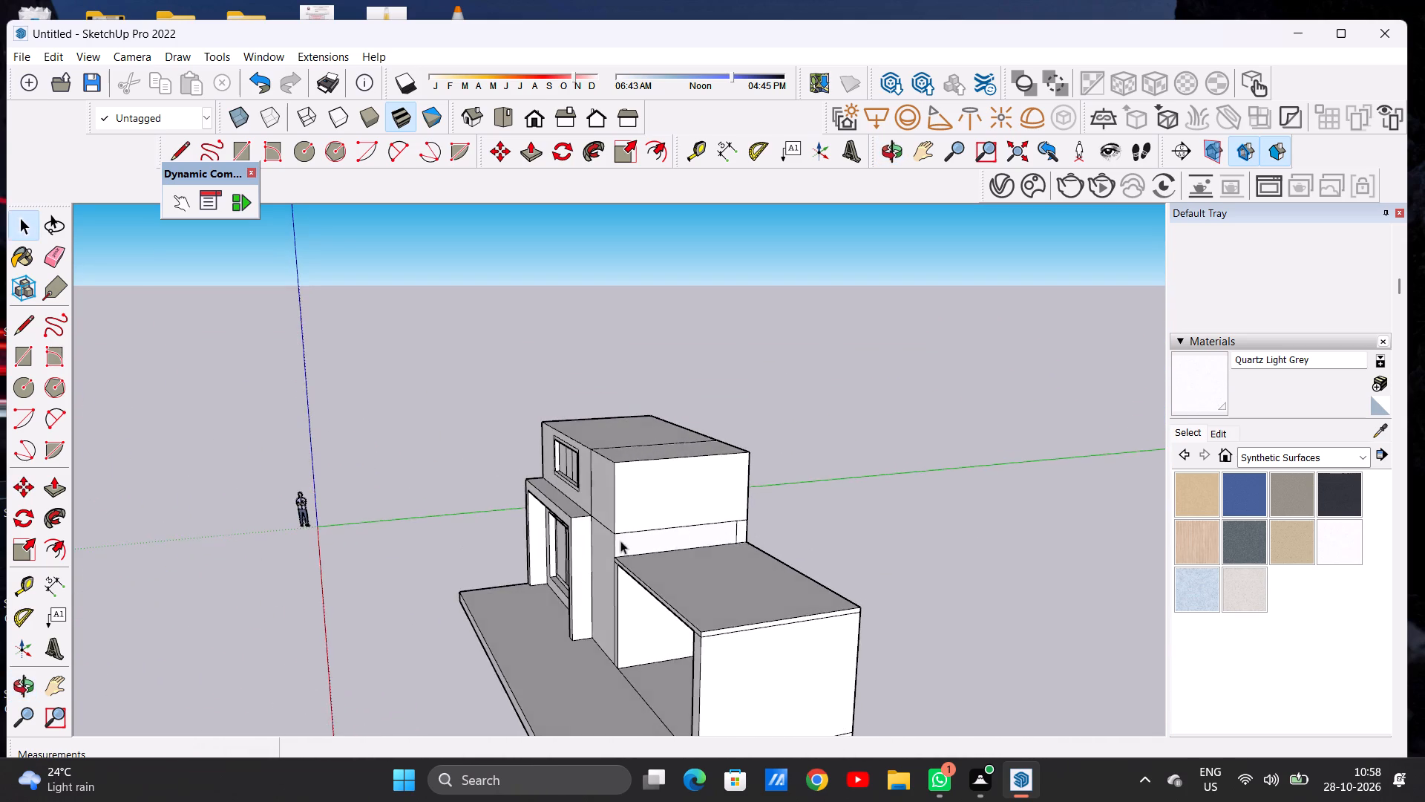
middle_click_drag(750, 521, 779, 497)
middle_click_drag(590, 529, 661, 530)
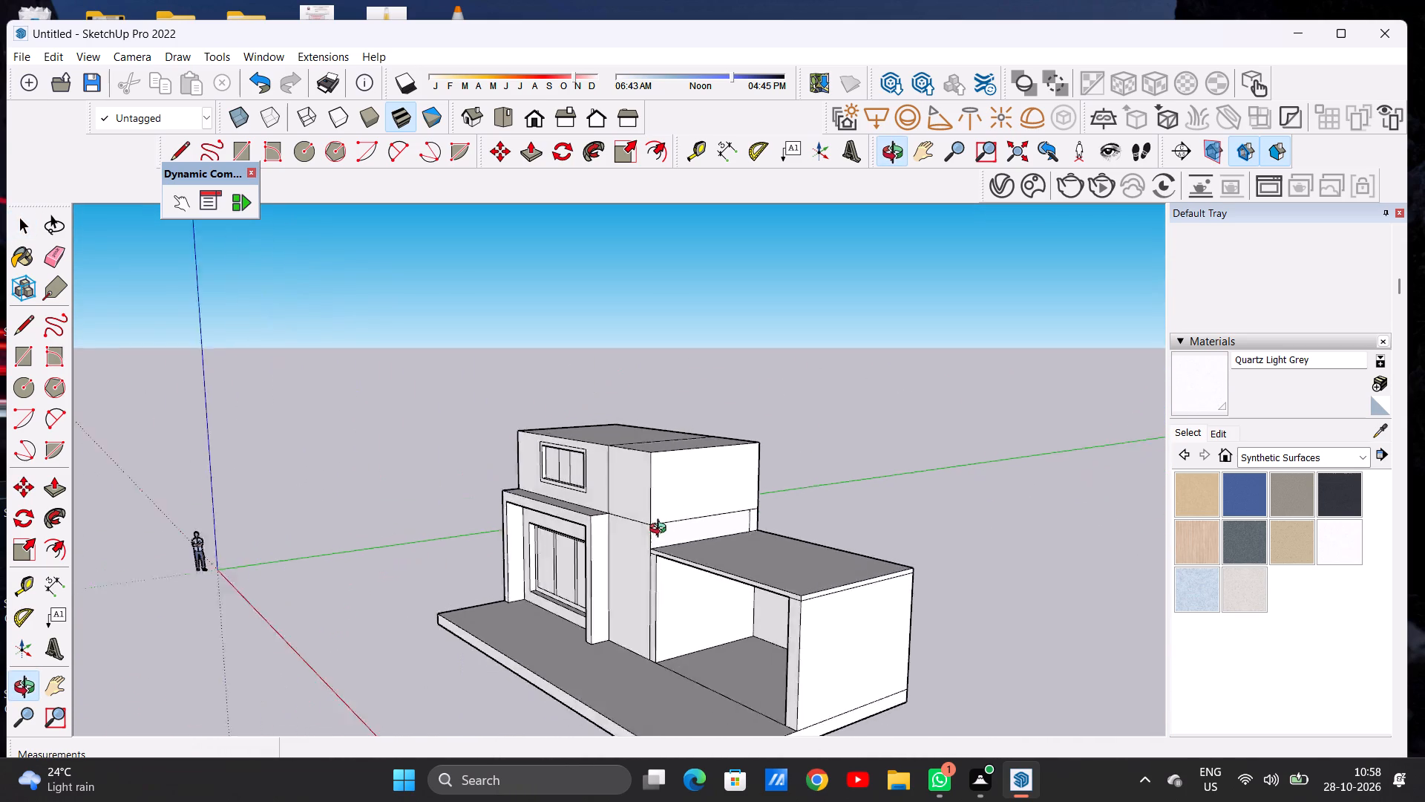
Examine the building from its front, then the roof outlines of all its volumes in plan from the top view.
middle_click_drag(661, 530, 859, 499)
middle_click_drag(576, 534, 695, 528)
middle_click_drag(638, 536, 626, 537)
scroll(479, 535, "down", 5)
scroll(583, 438, "up", 6)
middle_click_drag(585, 469, 573, 549)
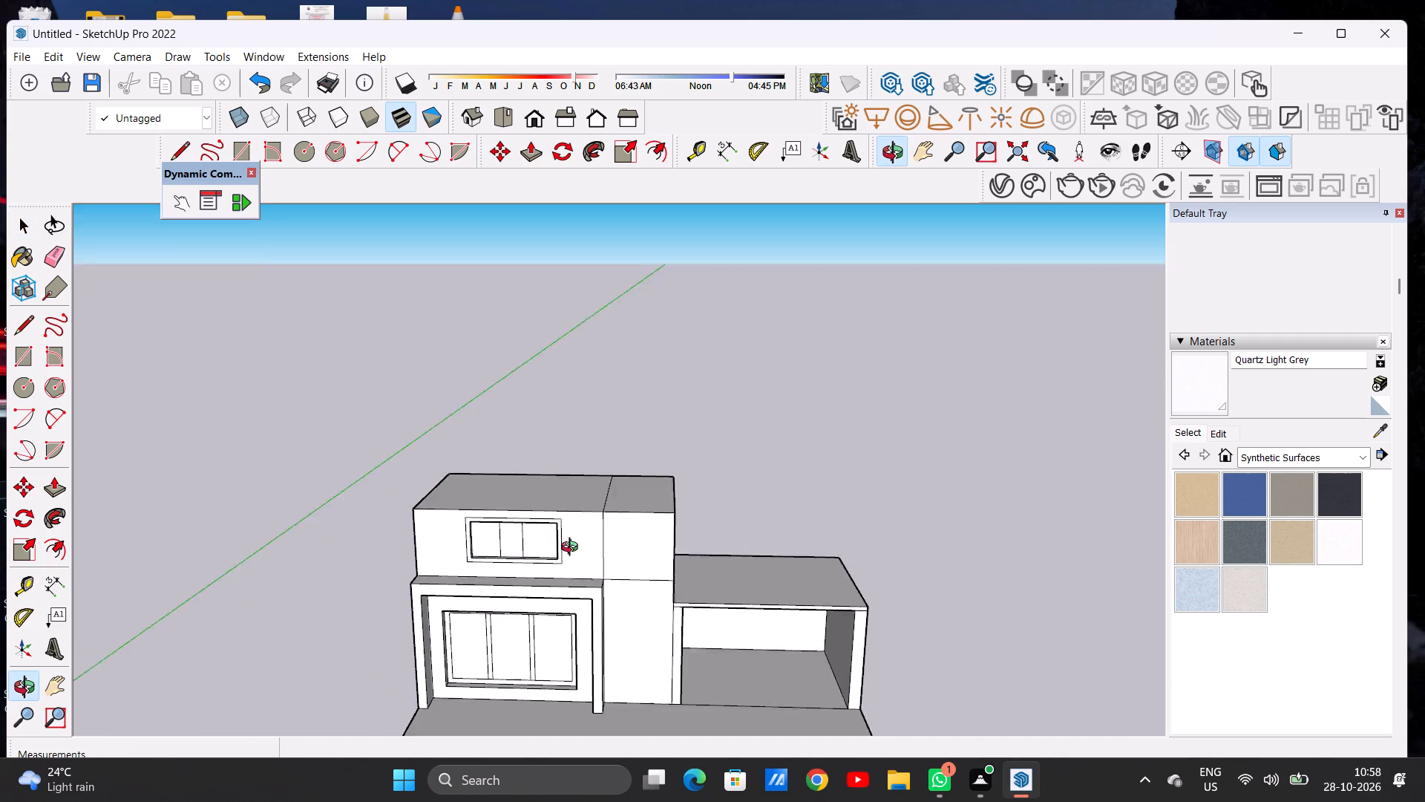
middle_click_drag(573, 549, 575, 642)
scroll(541, 472, "up", 4)
middle_click_drag(566, 463, 582, 639)
scroll(574, 536, "up", 1)
middle_click_drag(563, 489, 578, 626)
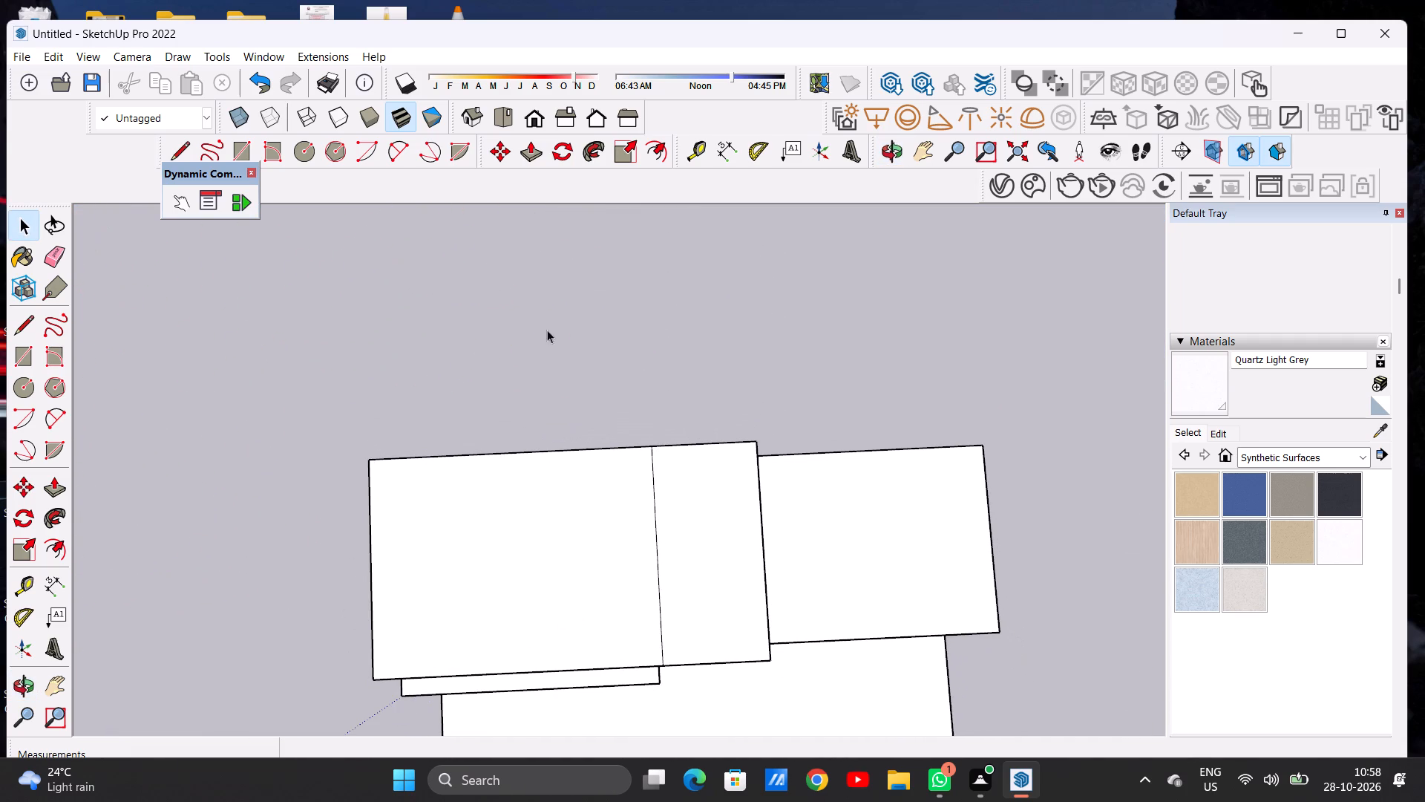
left_click(497, 116)
scroll(594, 268, "down", 5)
scroll(525, 387, "up", 7)
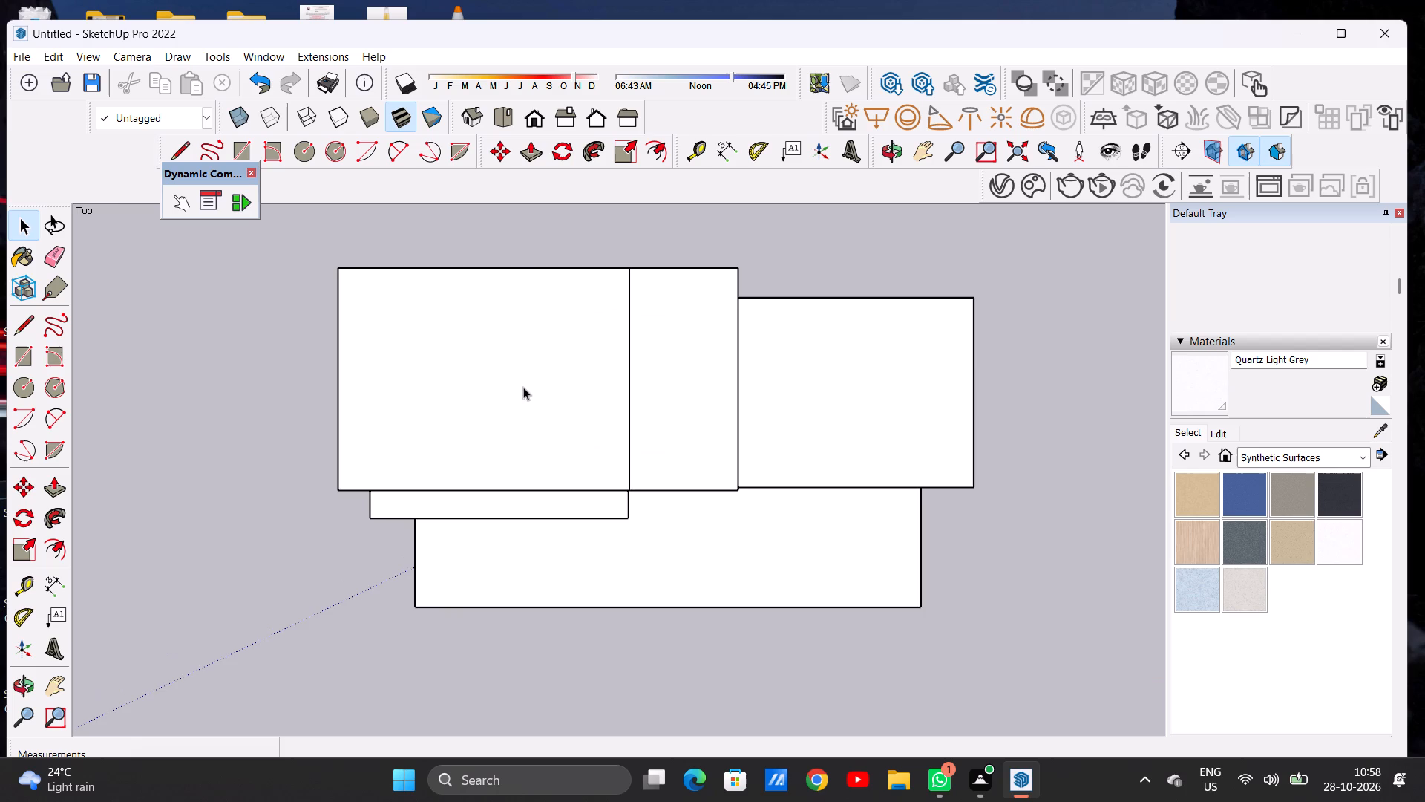
scroll(522, 386, "down", 3)
scroll(505, 330, "up", 3)
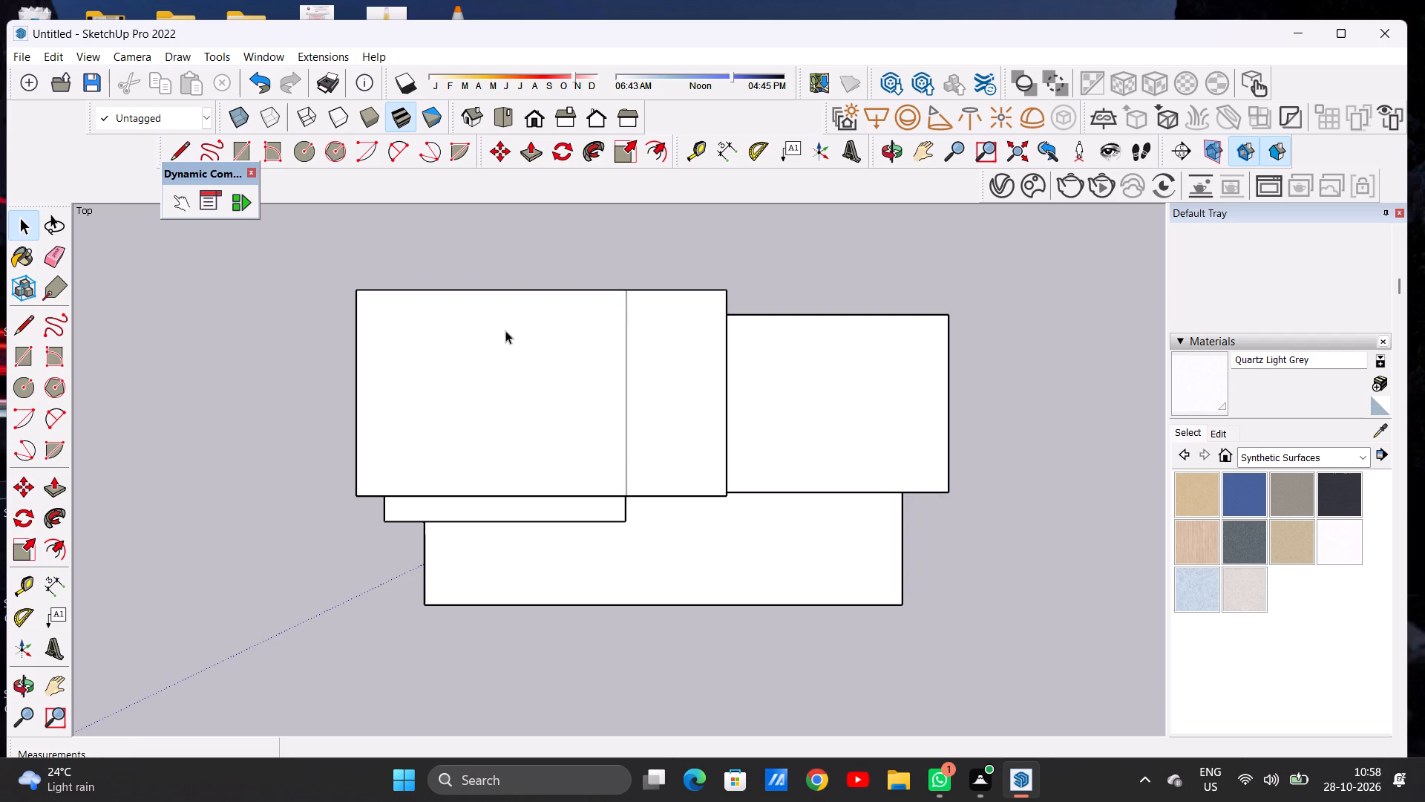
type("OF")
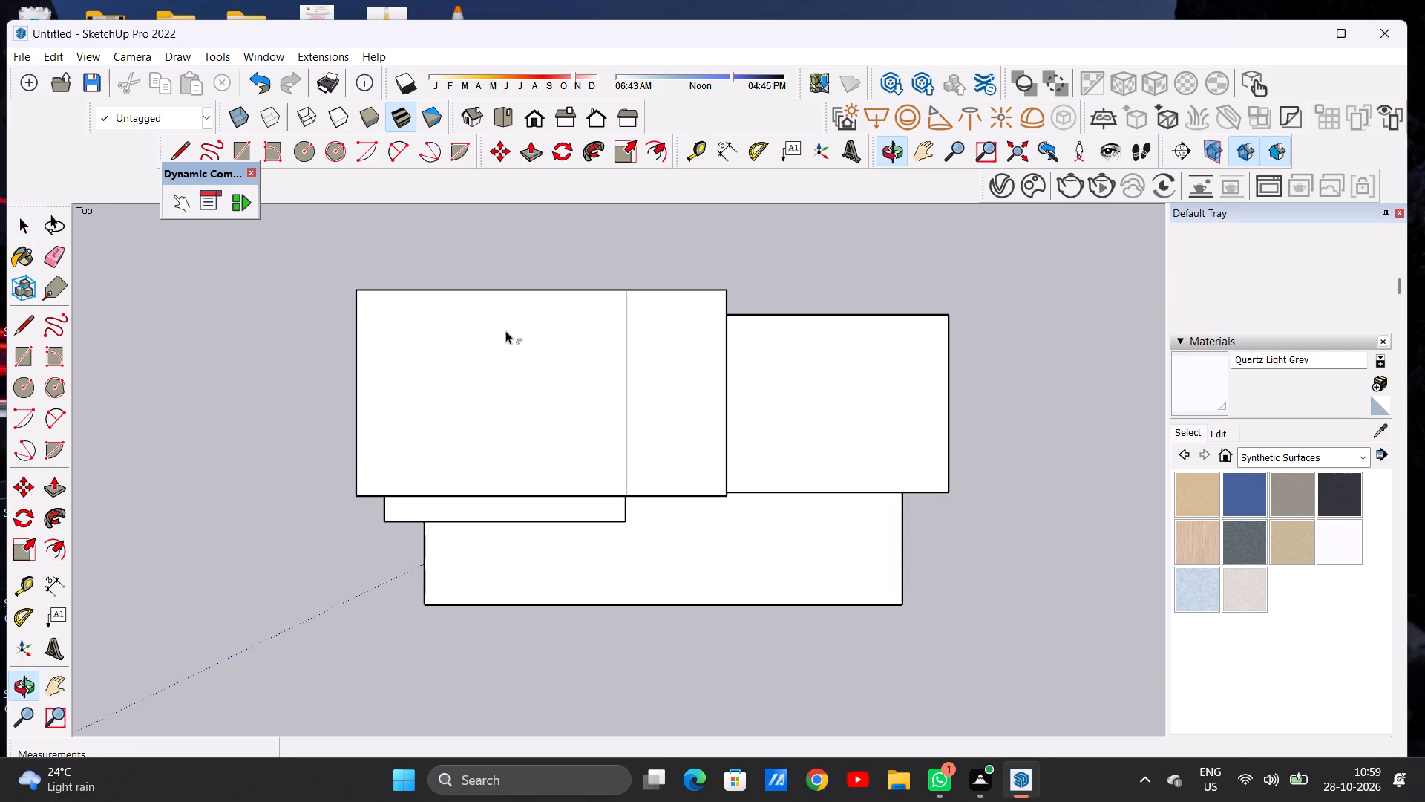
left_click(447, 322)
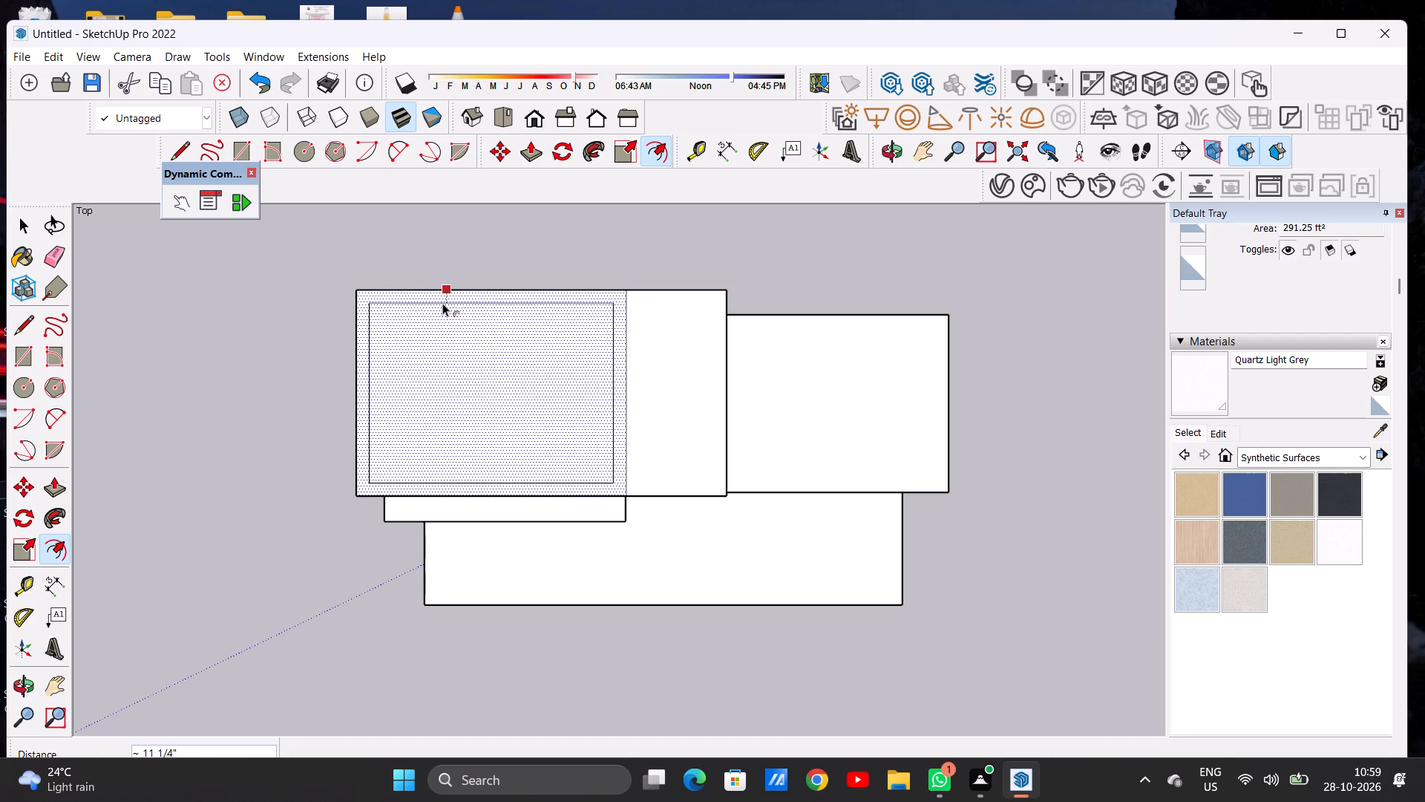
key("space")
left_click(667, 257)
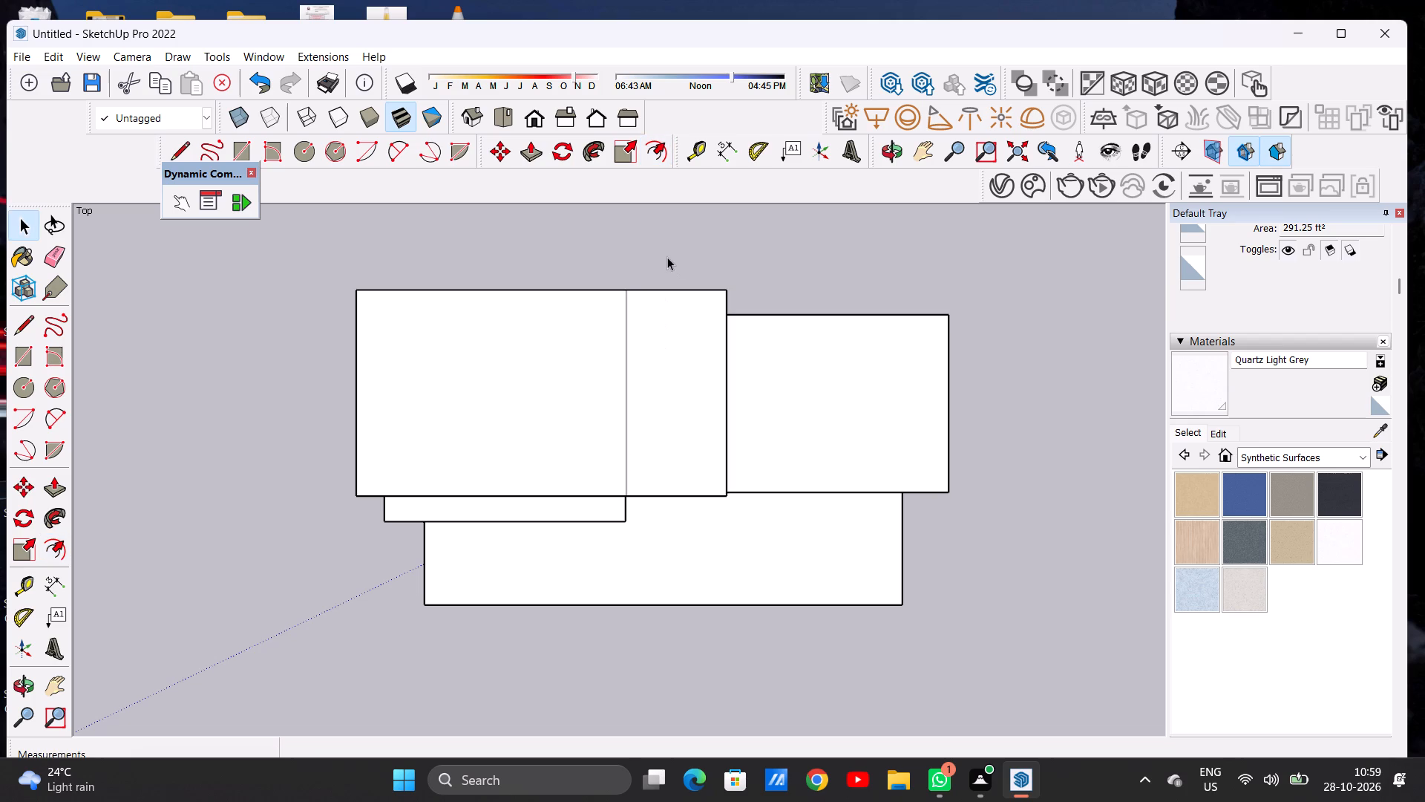
Draw a line about 19' 6 7/16" long across the upper roof, just behind its front edge, ending at the dividing line.
key("l")
scroll(689, 239, "down", 8)
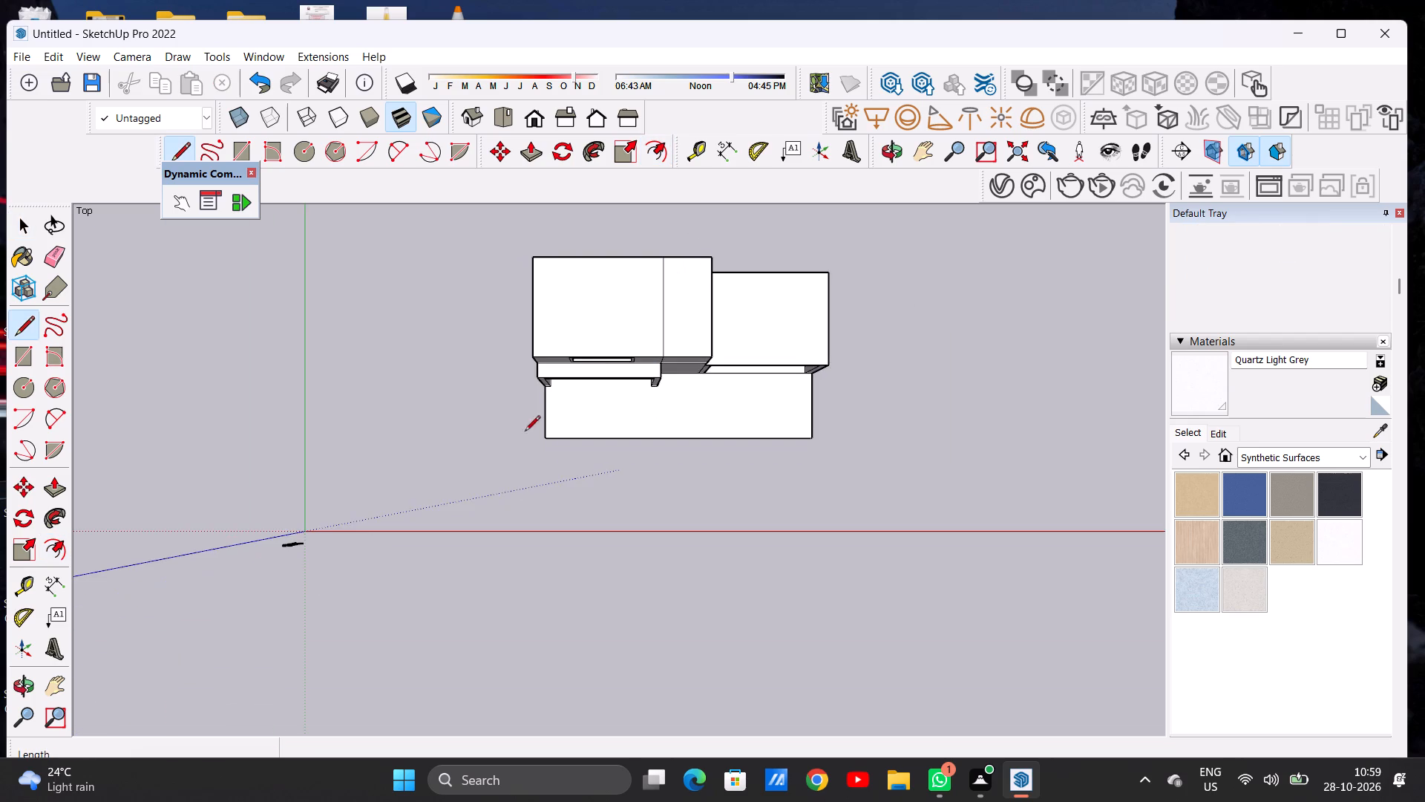
scroll(589, 342, "up", 10)
scroll(596, 348, "down", 1)
scroll(596, 348, "up", 2)
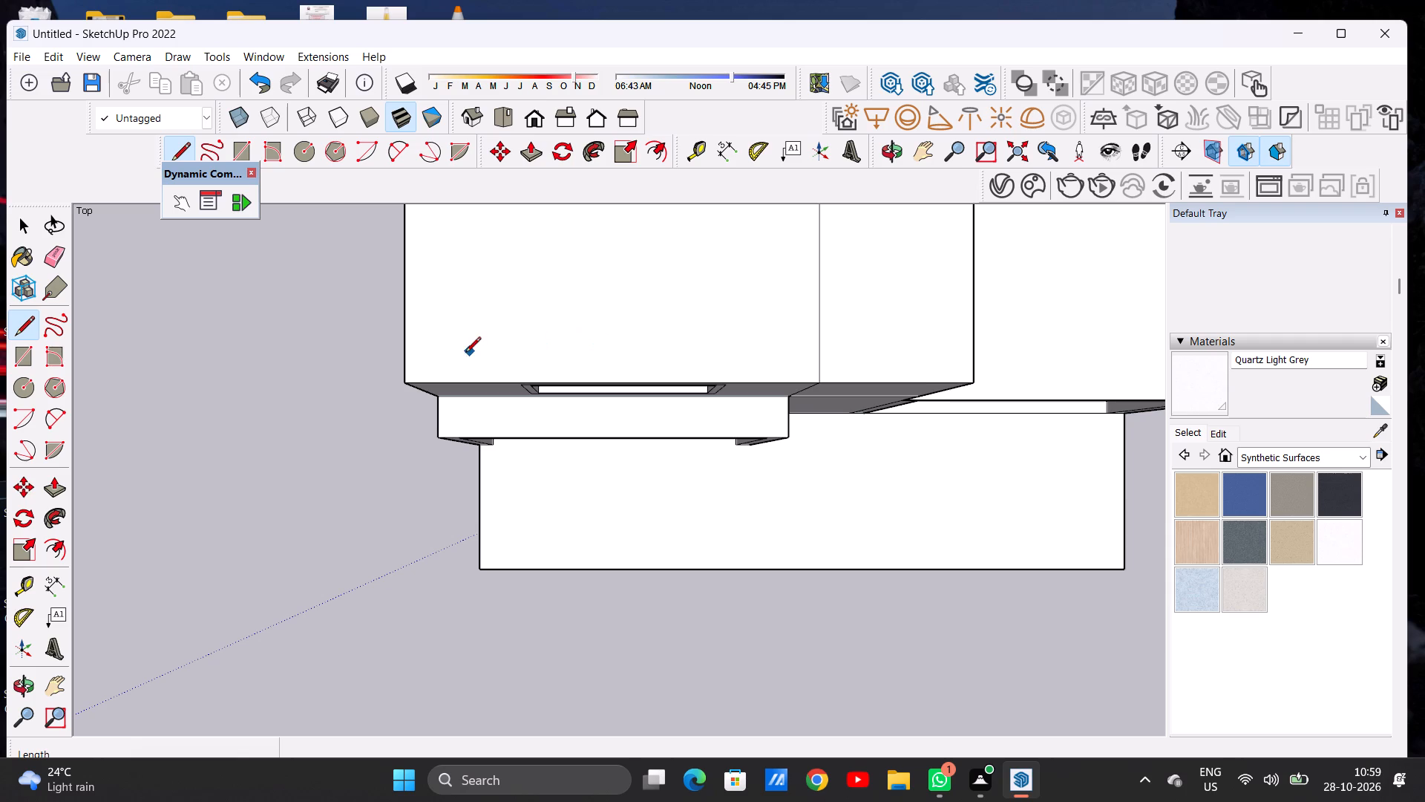
left_click(404, 355)
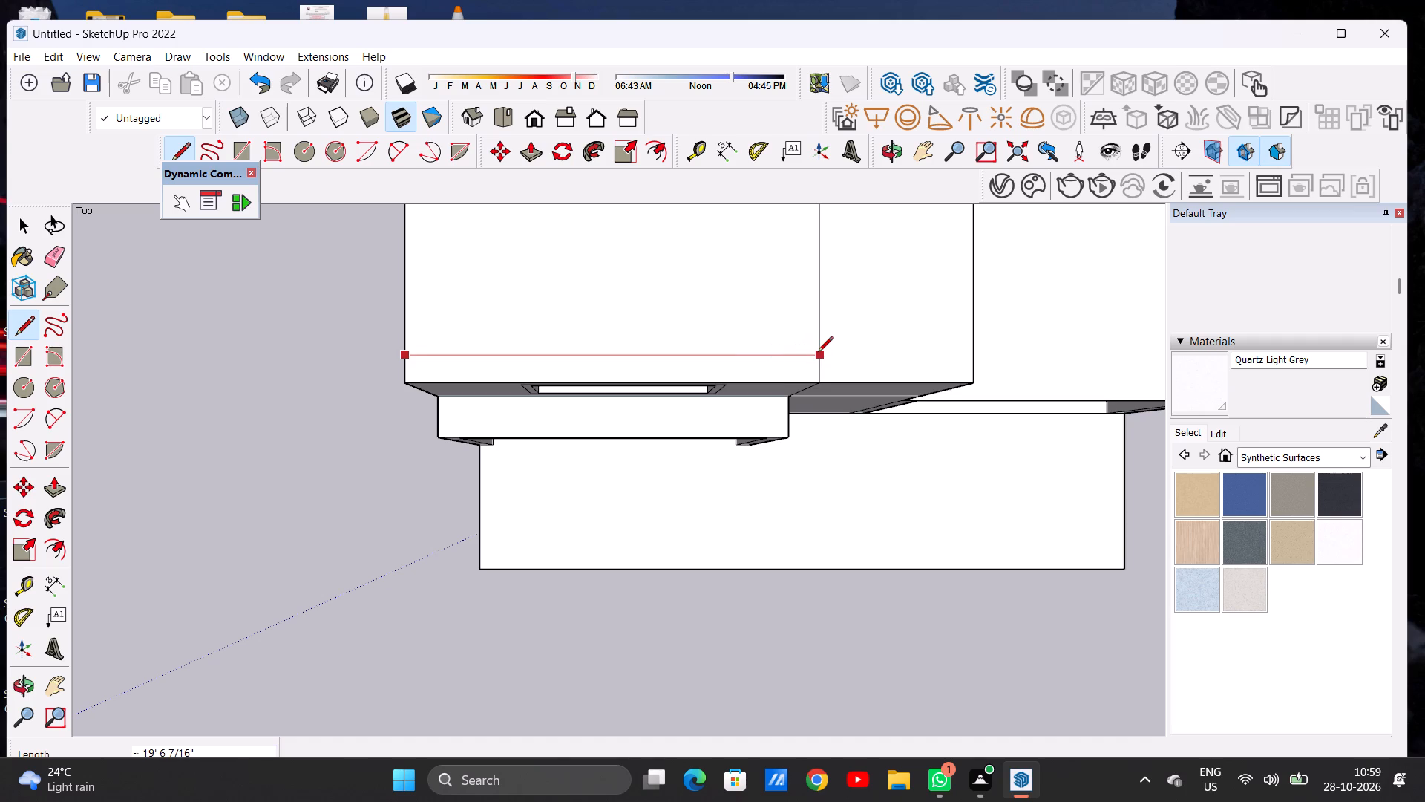
left_click(818, 353)
key("space")
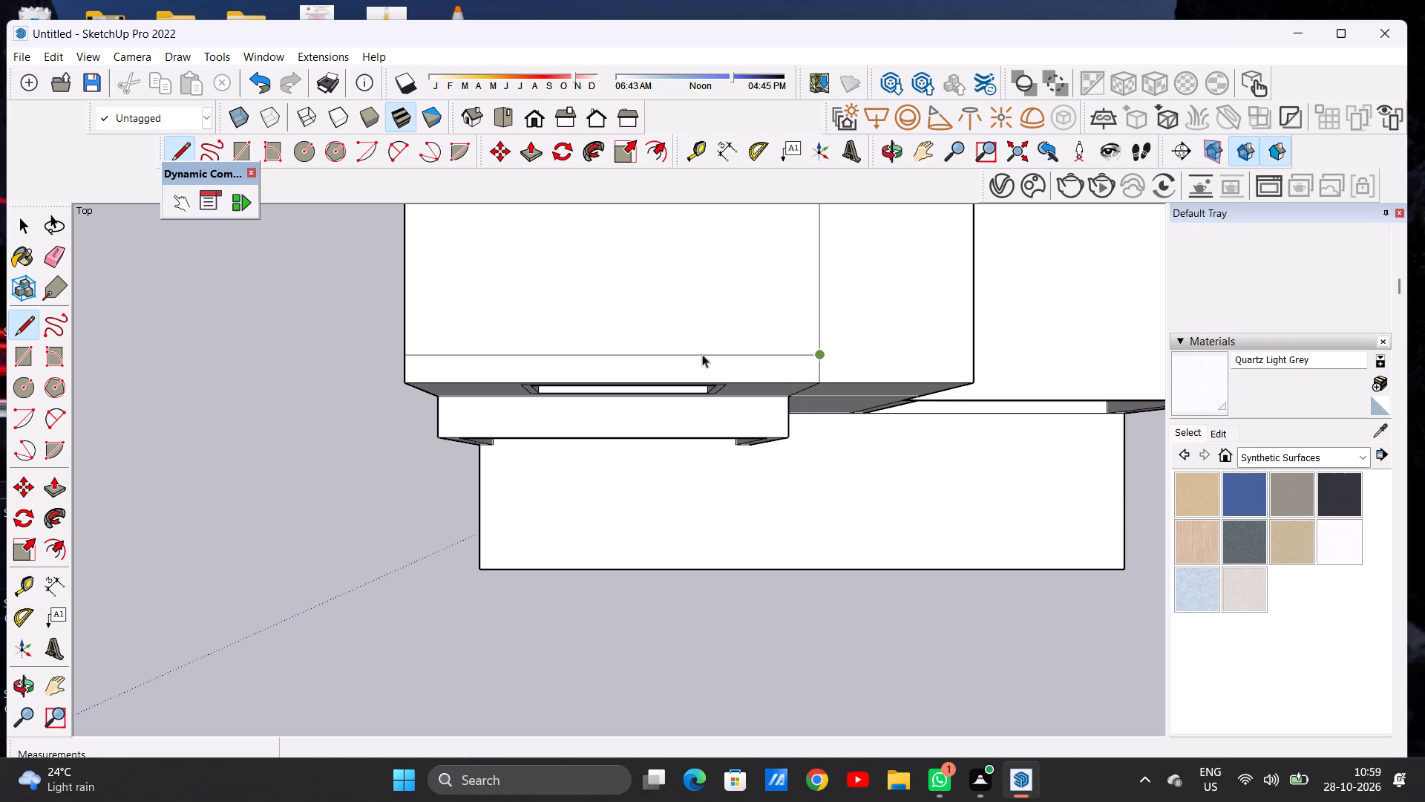
Draw a second line across the upper roof at about mid-depth, parallel to the front one, from the outer edge to the dividing line.
scroll(602, 374, "down", 8)
middle_click_drag(608, 437, 531, 250)
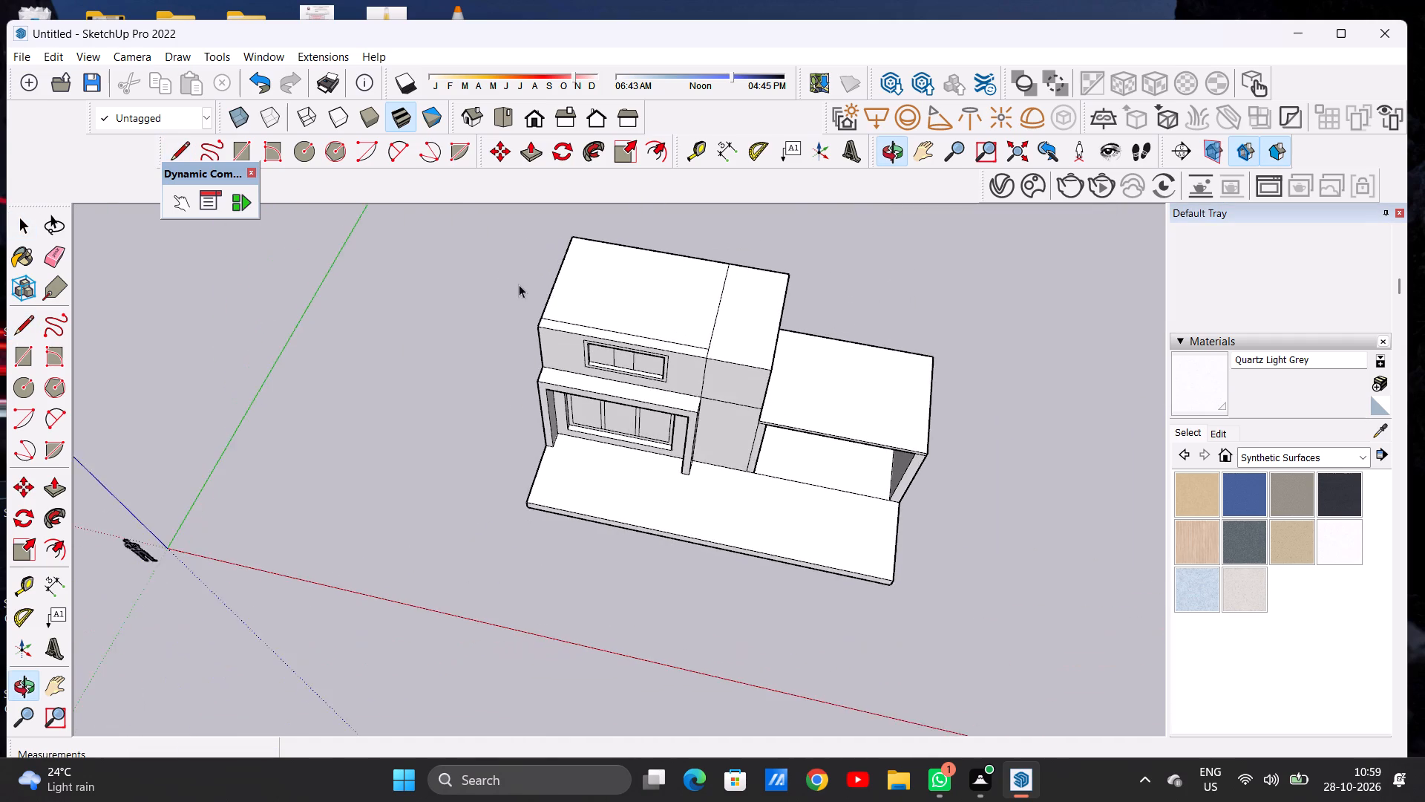
scroll(539, 325, "down", 4)
scroll(594, 282, "up", 8)
middle_click_drag(608, 319, 654, 254)
scroll(652, 283, "up", 3)
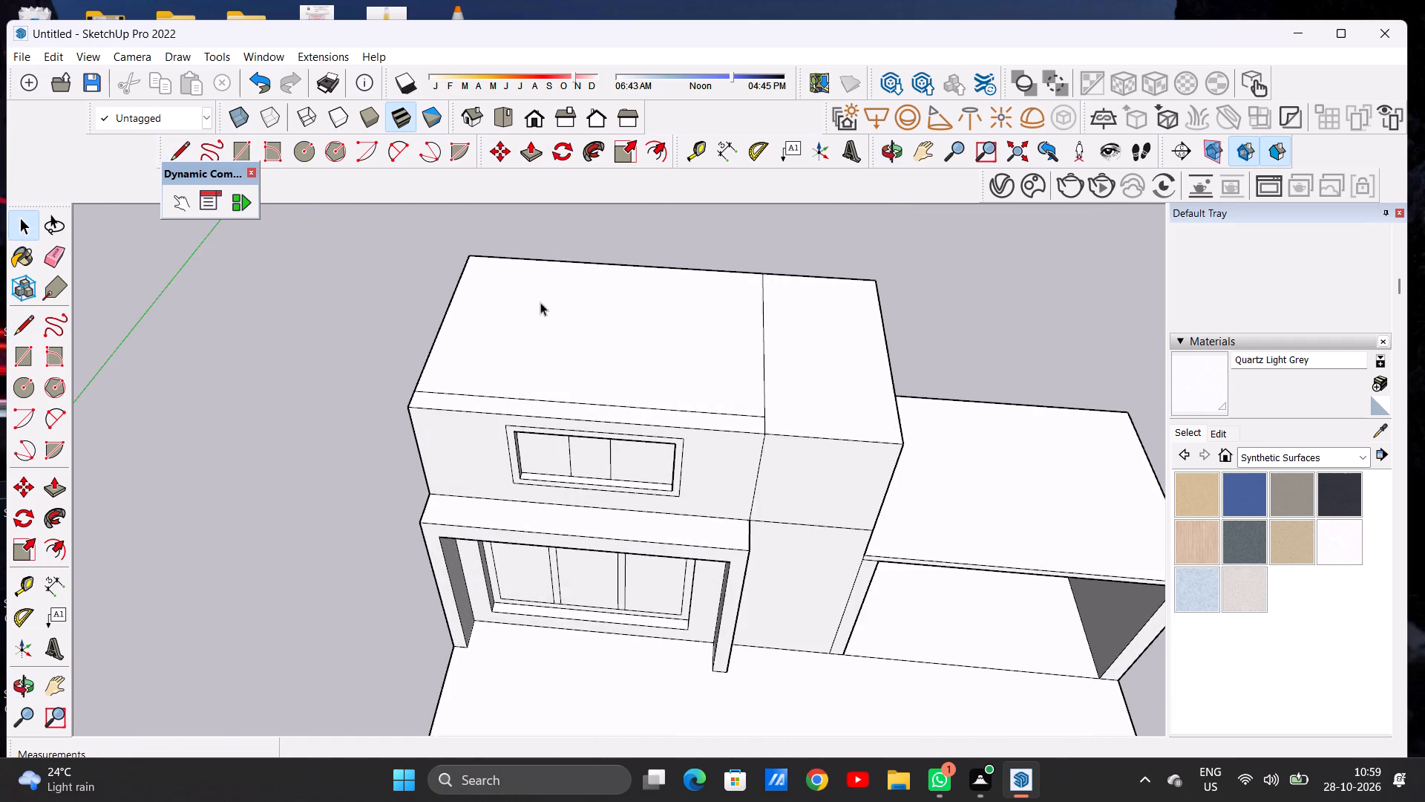
middle_click_drag(540, 303, 611, 323)
scroll(569, 382, "down", 1)
scroll(567, 383, "up", 1)
scroll(560, 384, "down", 4)
scroll(627, 353, "up", 2)
middle_click_drag(715, 356, 682, 427)
scroll(551, 319, "up", 2)
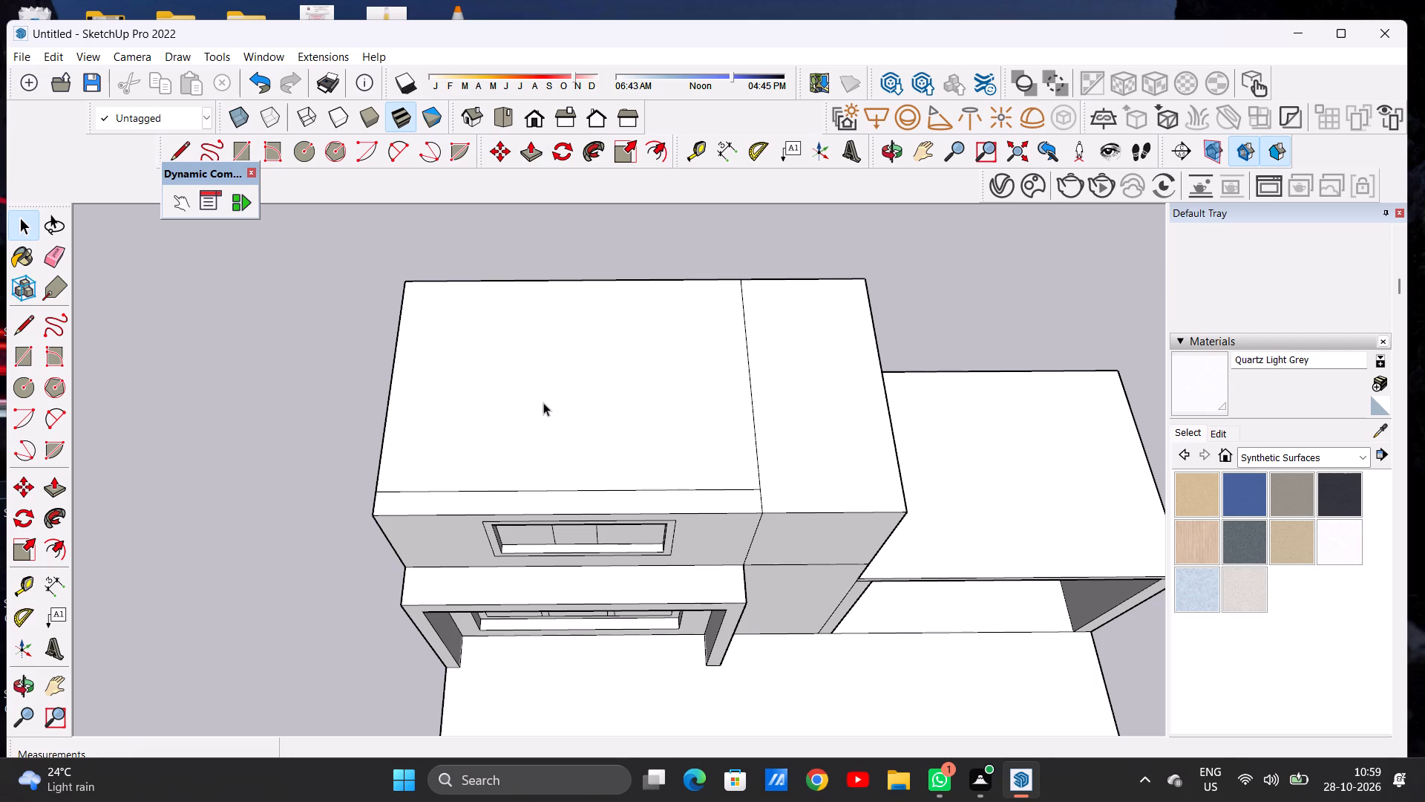
key("l")
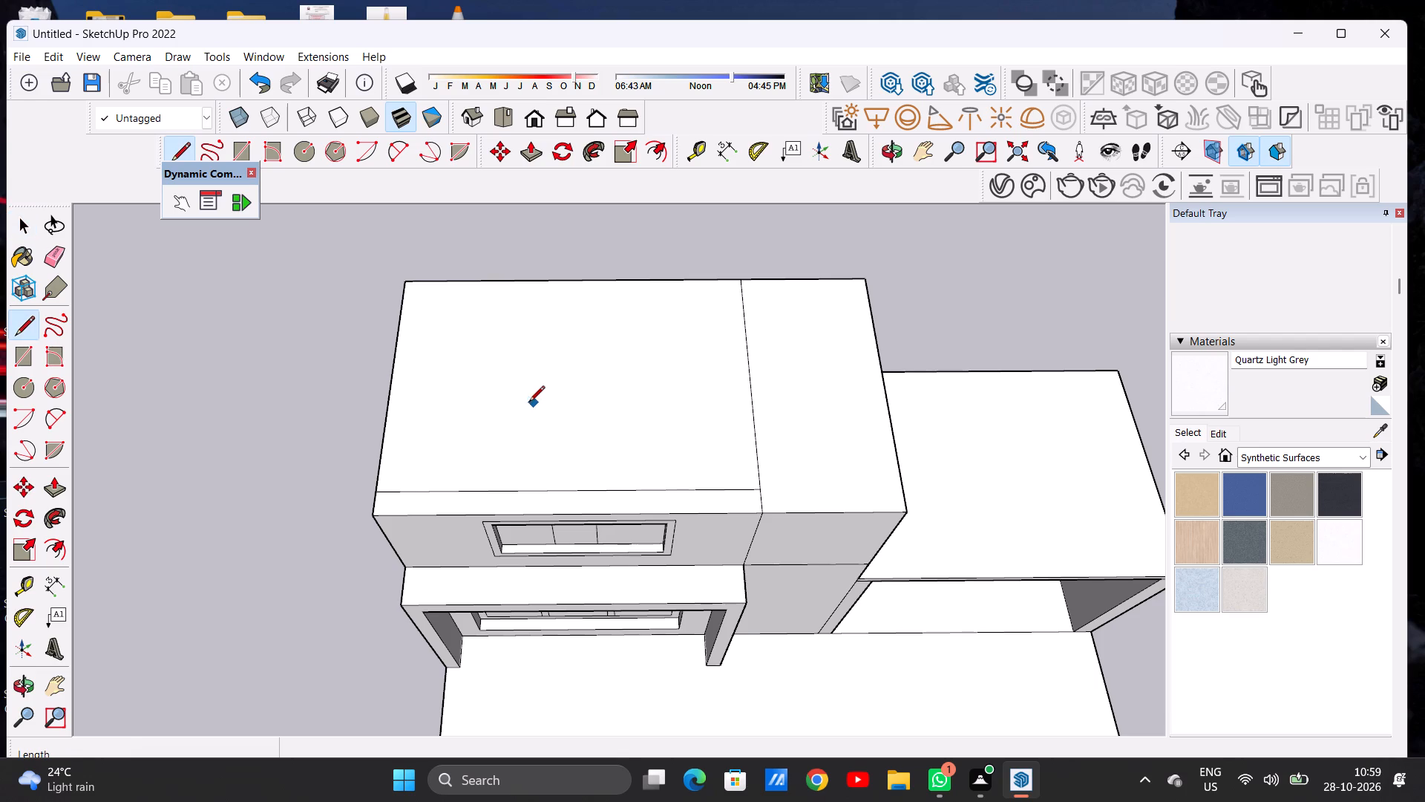
left_click(393, 391)
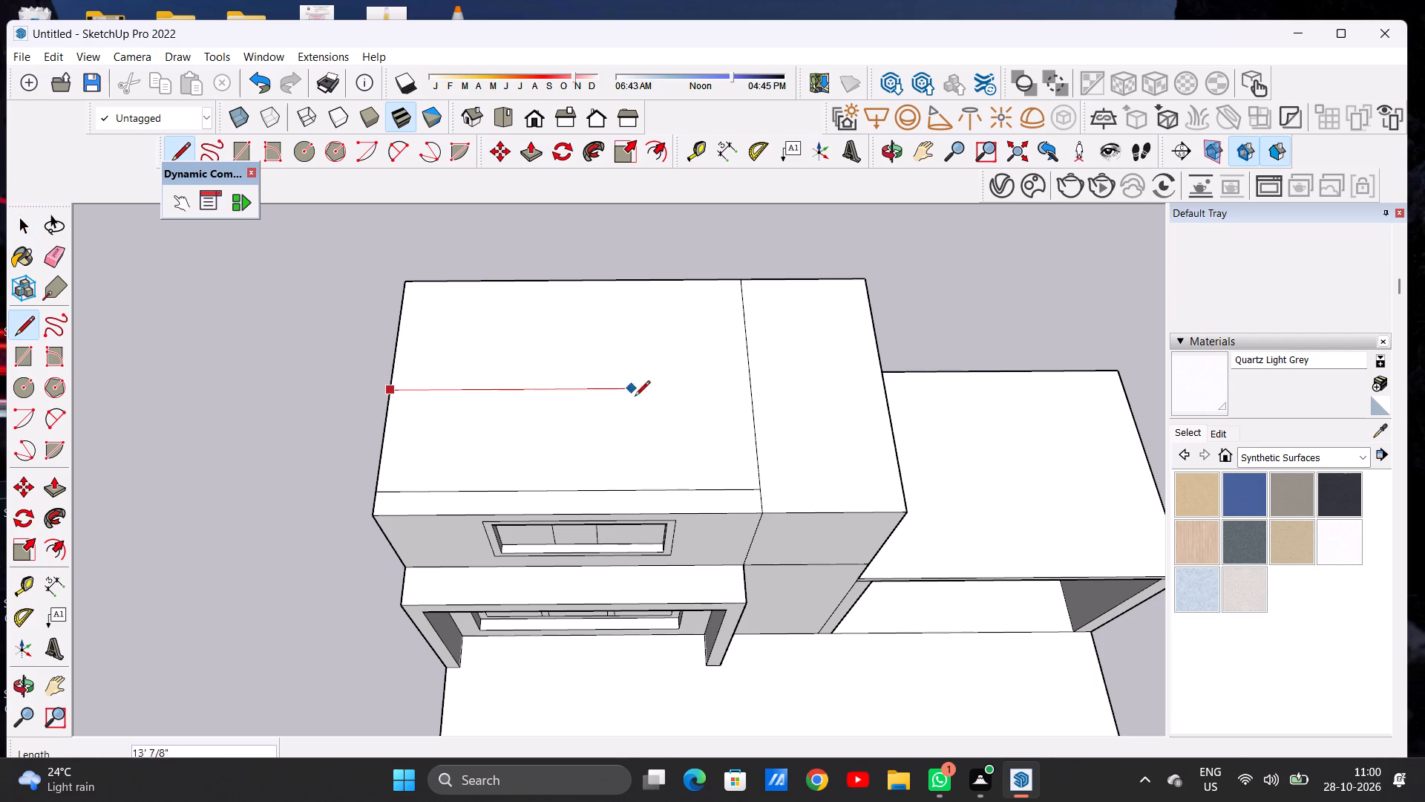
left_click(750, 391)
key("space")
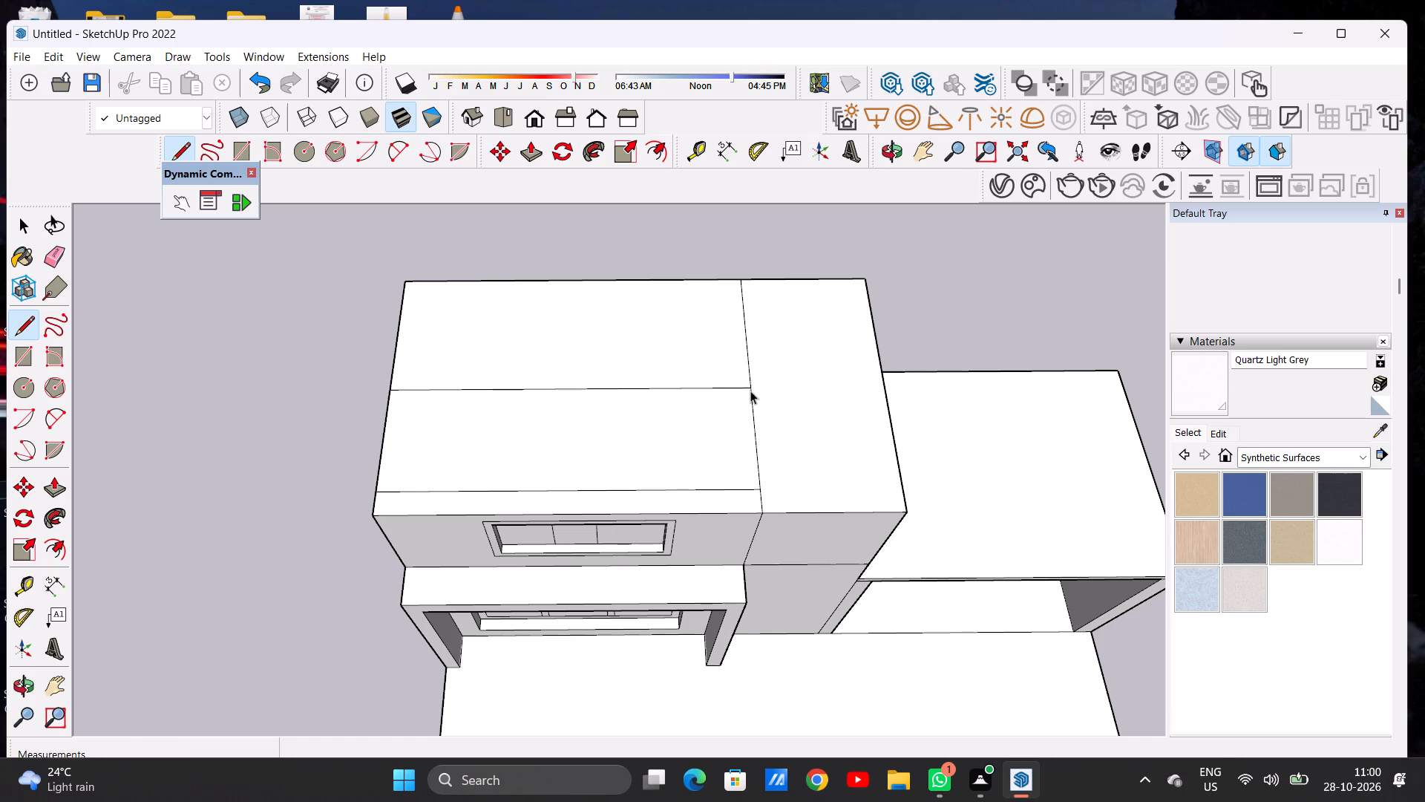
Push/Pull the rear section of the upper roof, behind the mid-depth line, upward 10' to form a top block.
scroll(759, 397, "down", 6)
middle_click_drag(694, 442, 555, 334)
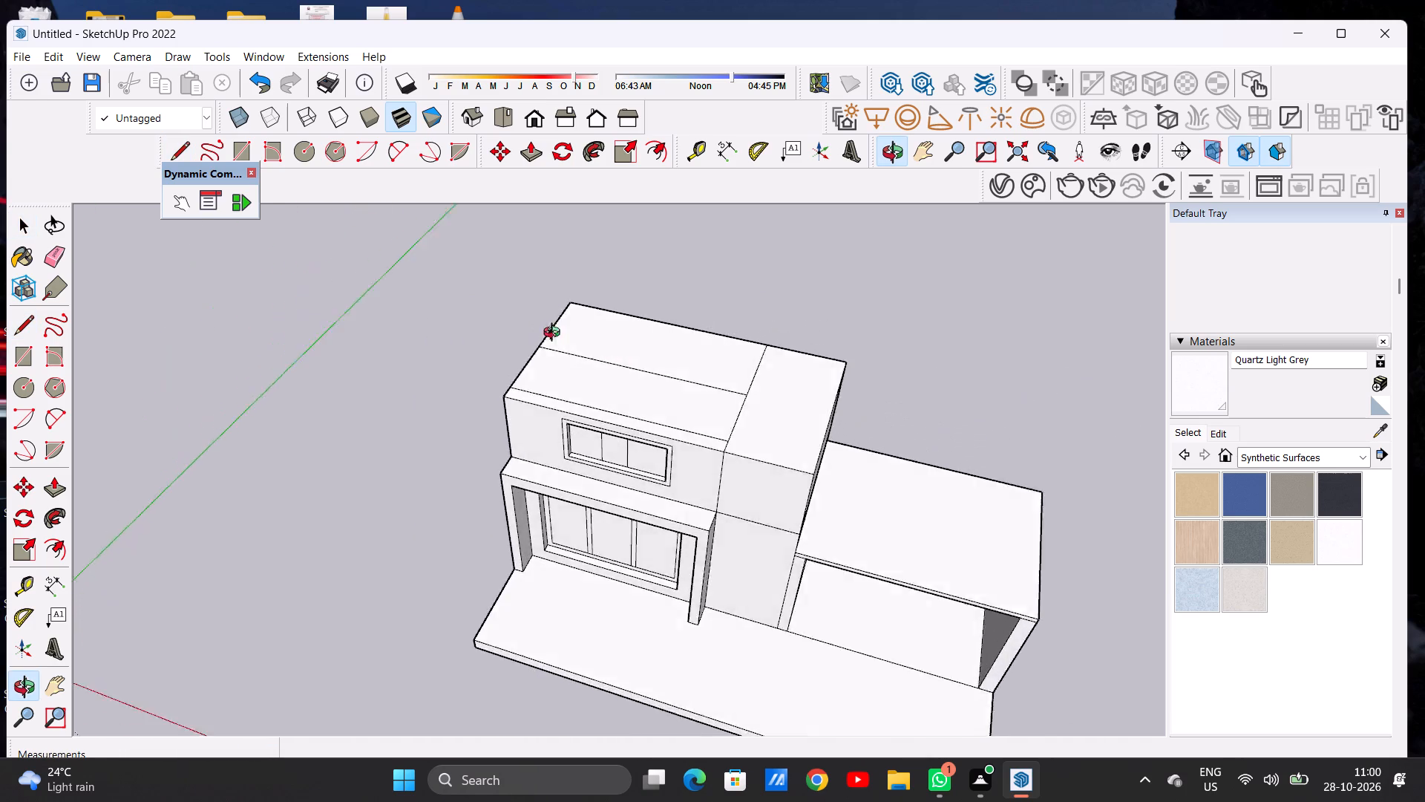
middle_click_drag(555, 334, 518, 343)
scroll(508, 388, "down", 5)
middle_click_drag(654, 391, 439, 326)
middle_click_drag(738, 390, 517, 373)
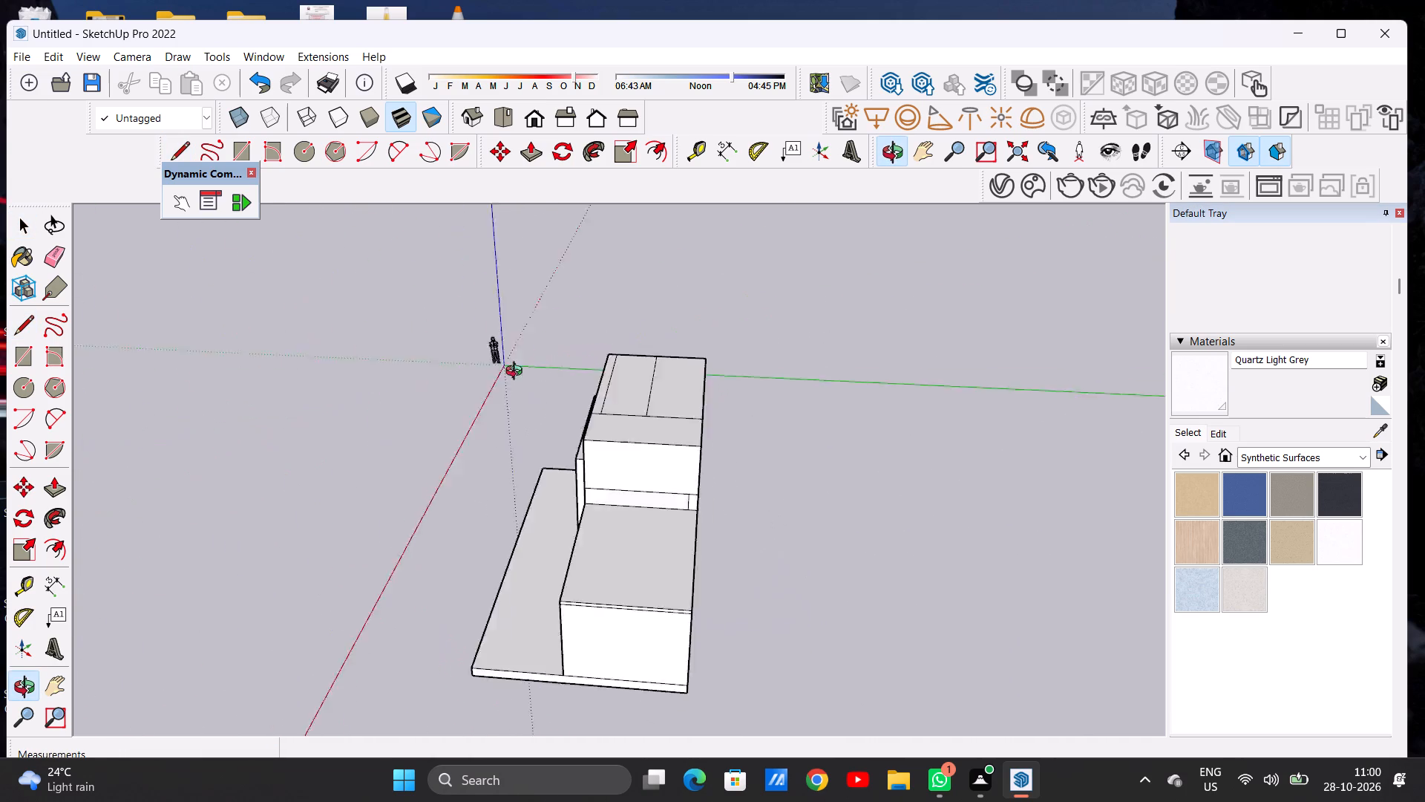
middle_click_drag(517, 373, 675, 388)
scroll(675, 387, "up", 7)
middle_click_drag(658, 440, 707, 402)
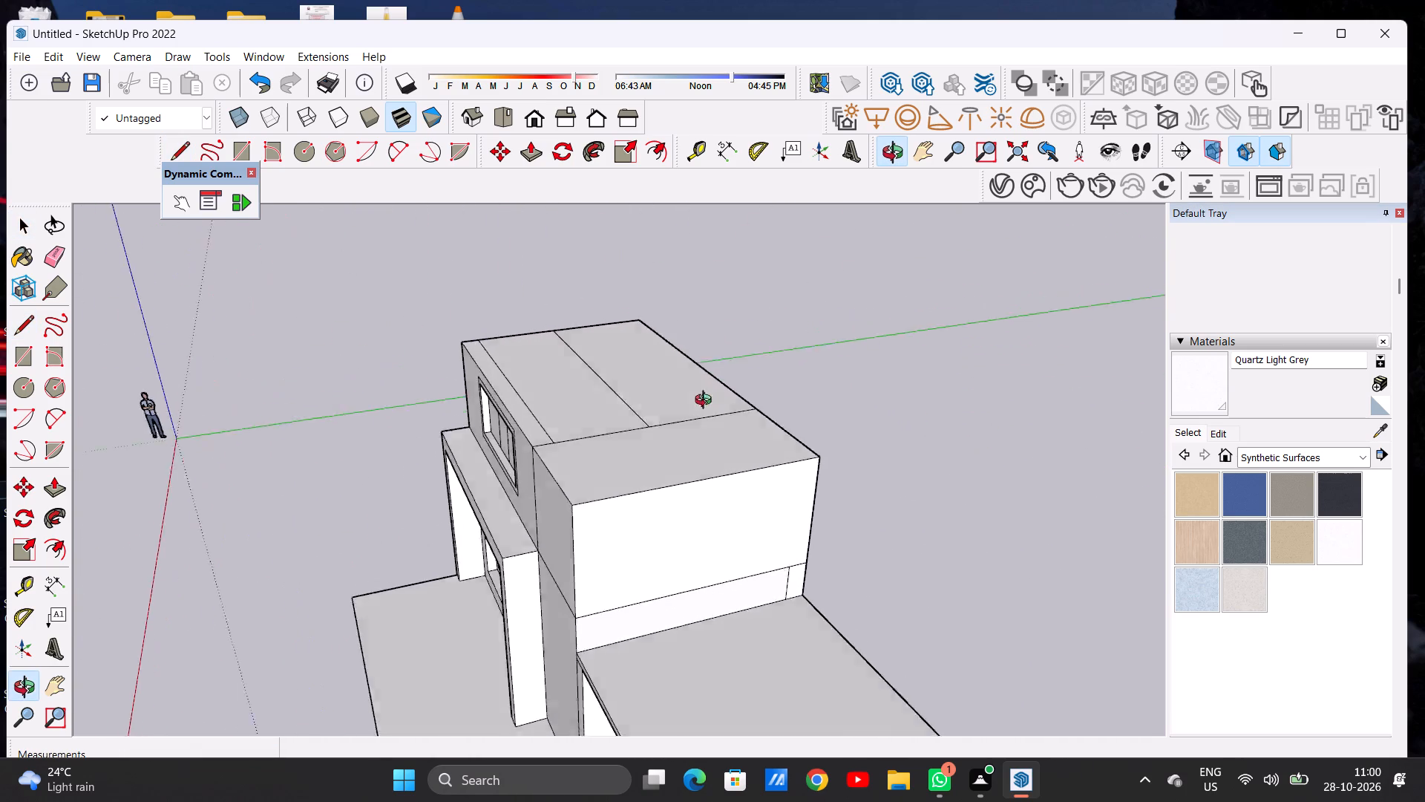
middle_click_drag(707, 402, 722, 381)
scroll(690, 376, "up", 1)
key("p")
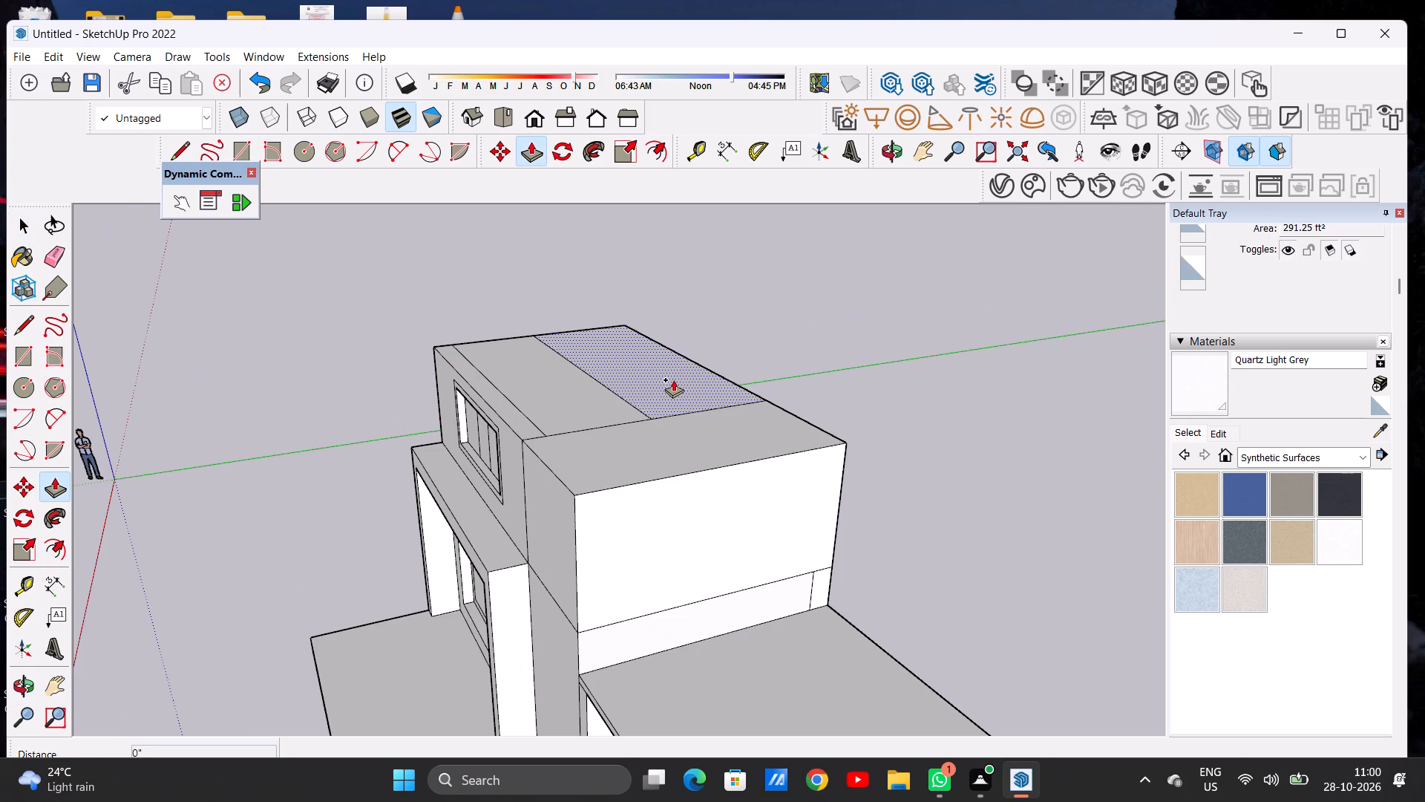
left_click(673, 379)
scroll(683, 376, "down", 7)
middle_click_drag(699, 316, 760, 295)
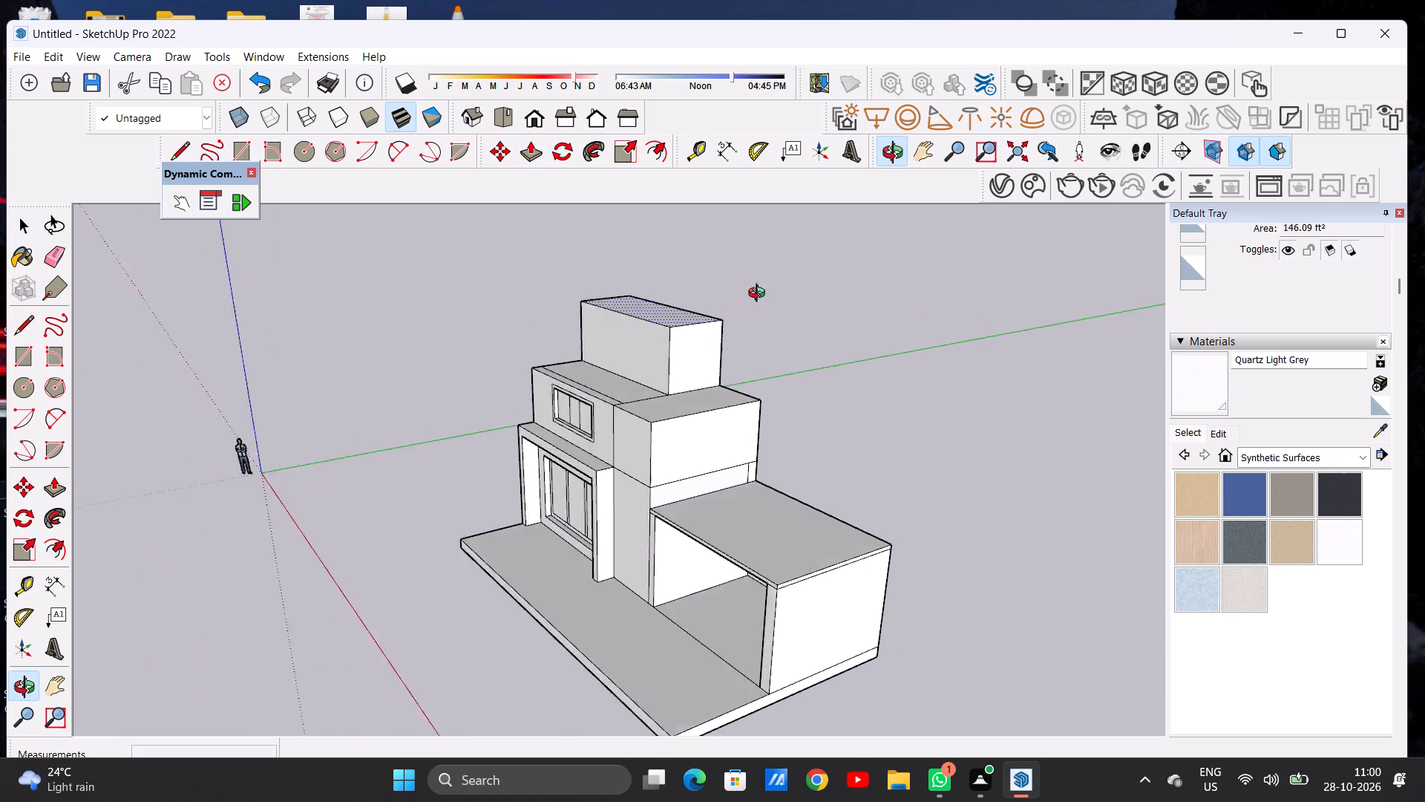
middle_click_drag(760, 295, 822, 281)
scroll(758, 346, "down", 6)
scroll(681, 306, "up", 4)
middle_click_drag(660, 326, 758, 294)
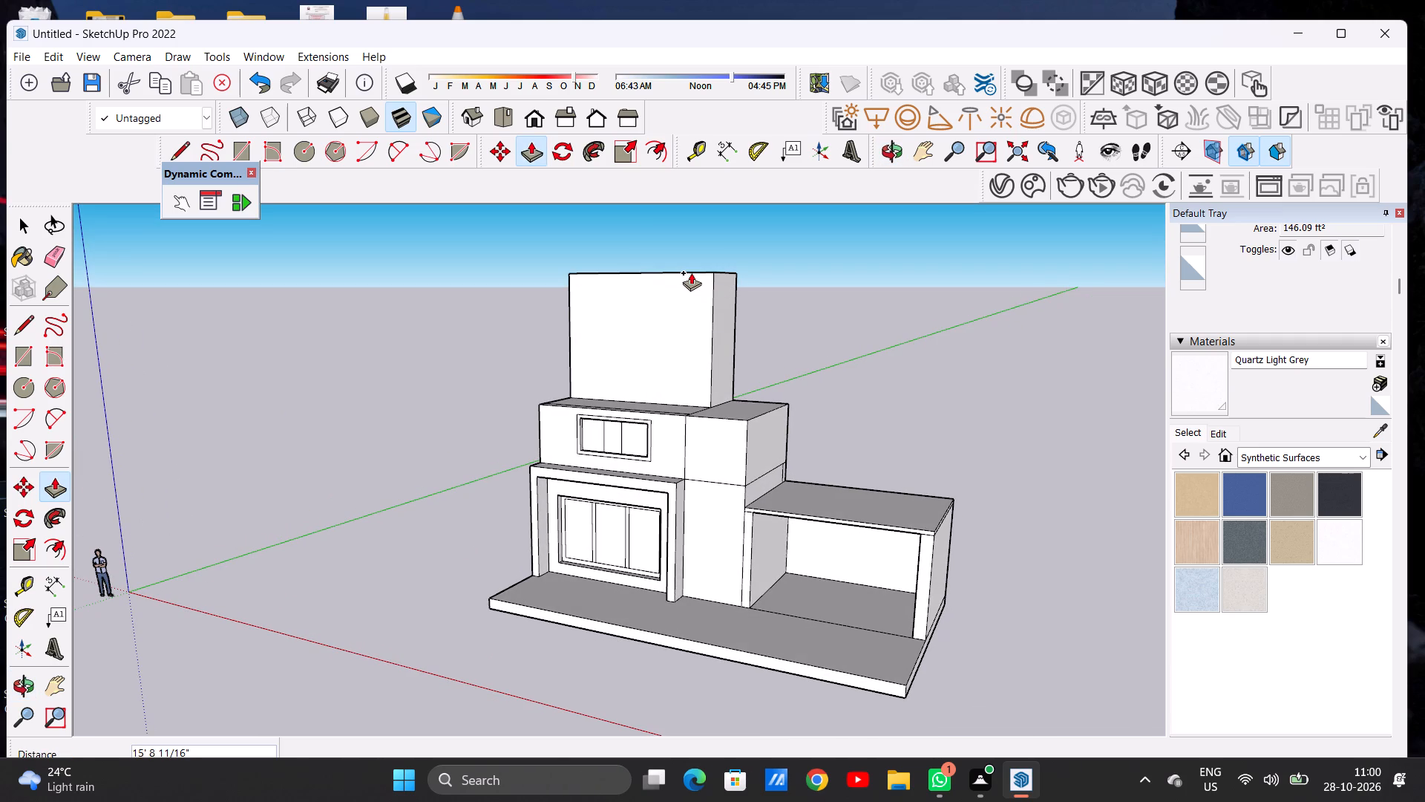
type("10'")
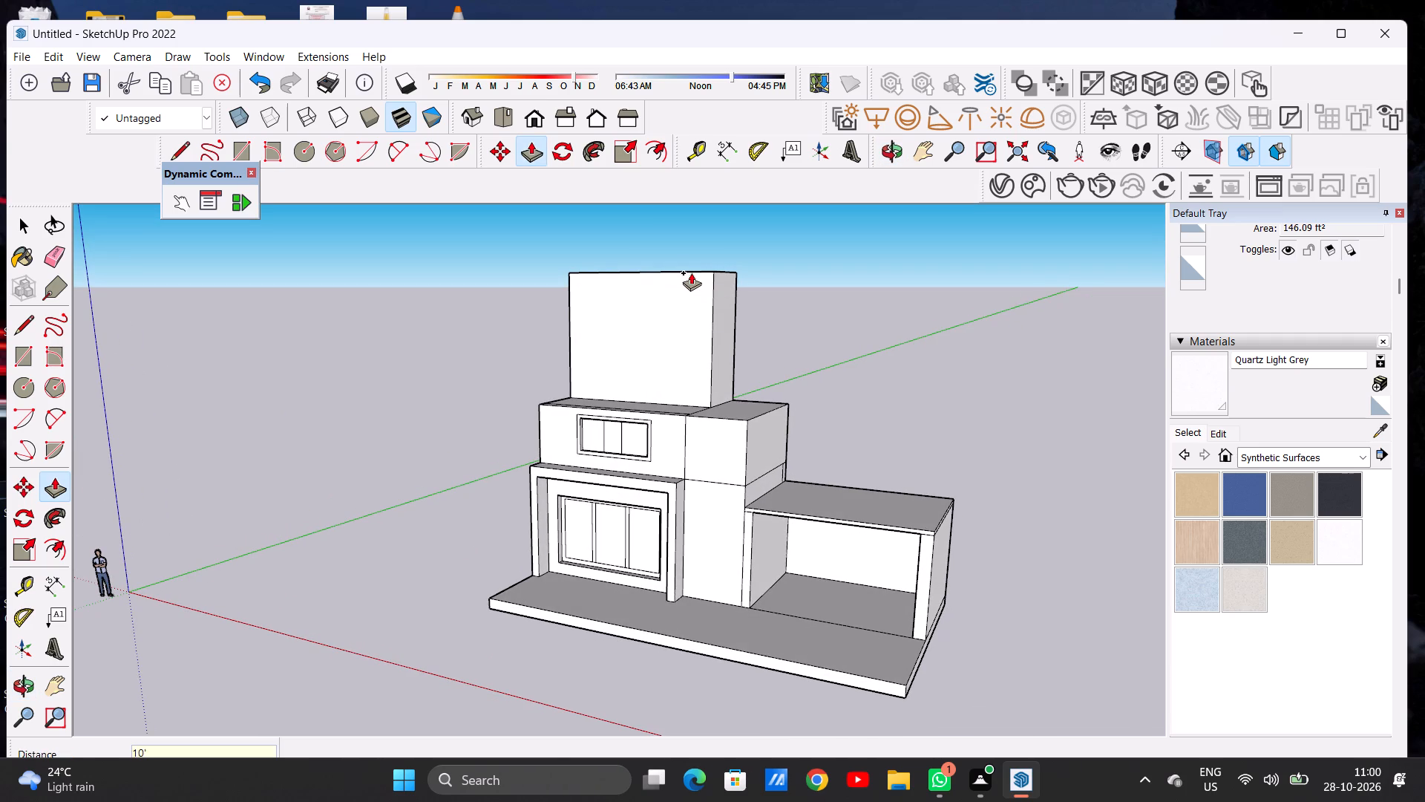
key("Return")
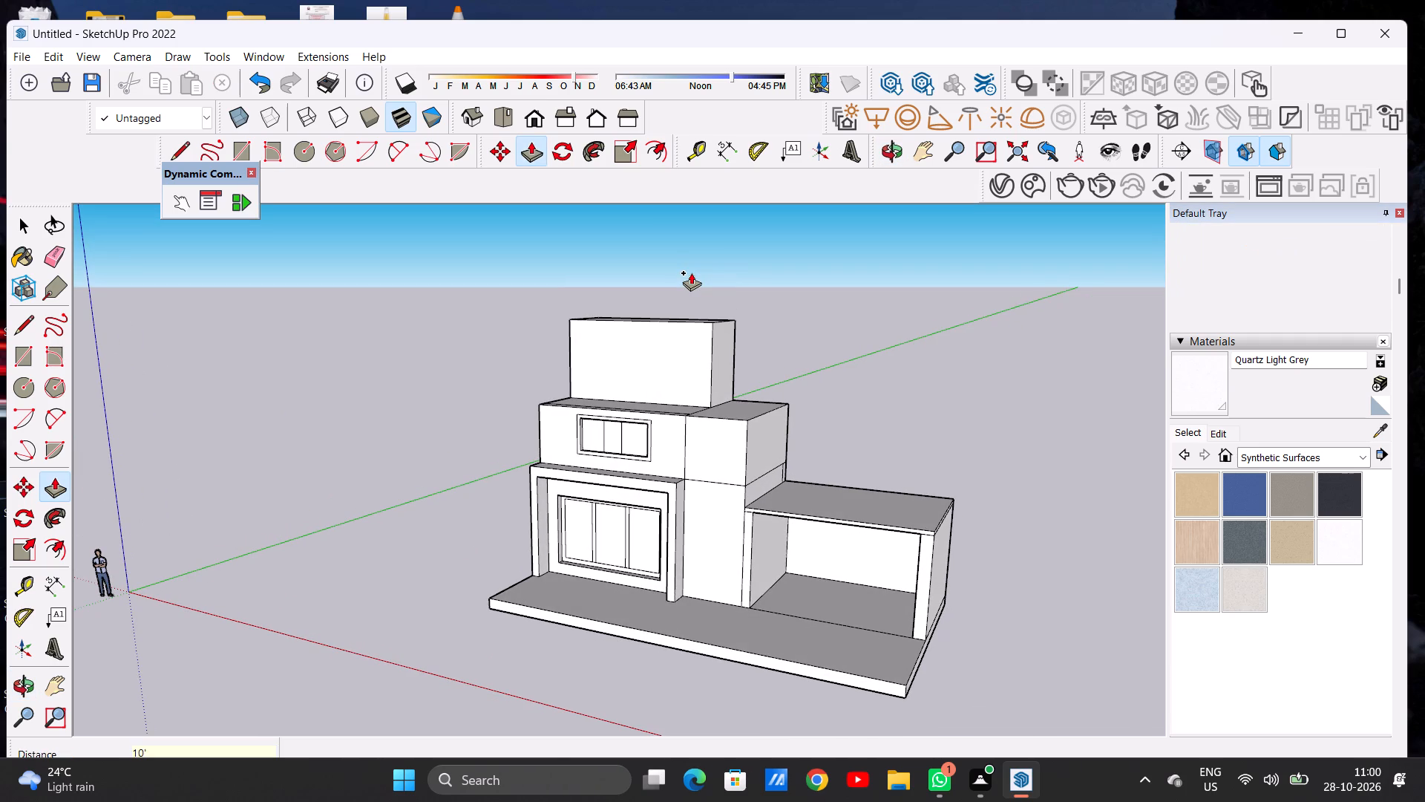
key("space")
Inspect the whole building's front and the new top block's proportions against the volumes below.
scroll(619, 343, "down", 5)
middle_click_drag(647, 349, 726, 337)
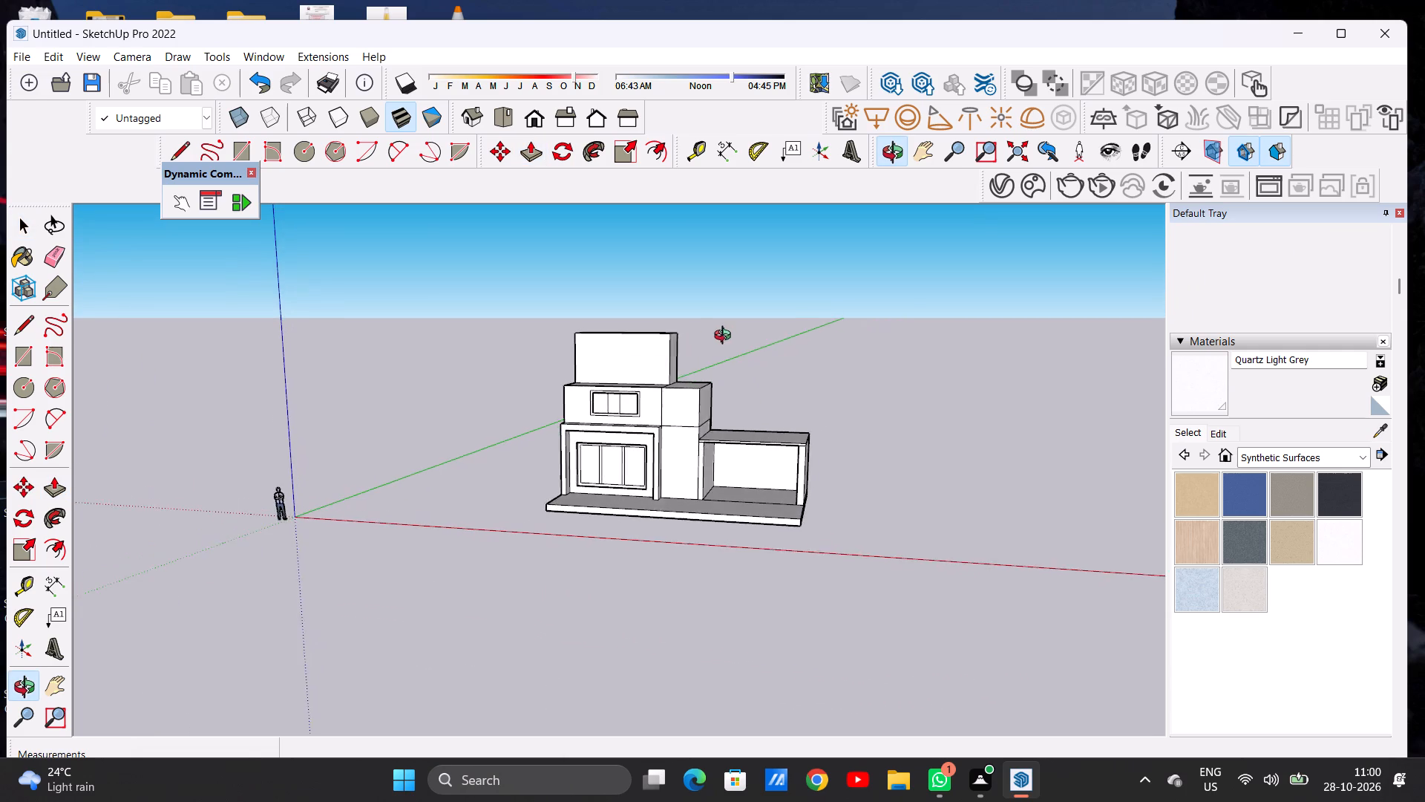
middle_click_drag(726, 337, 747, 337)
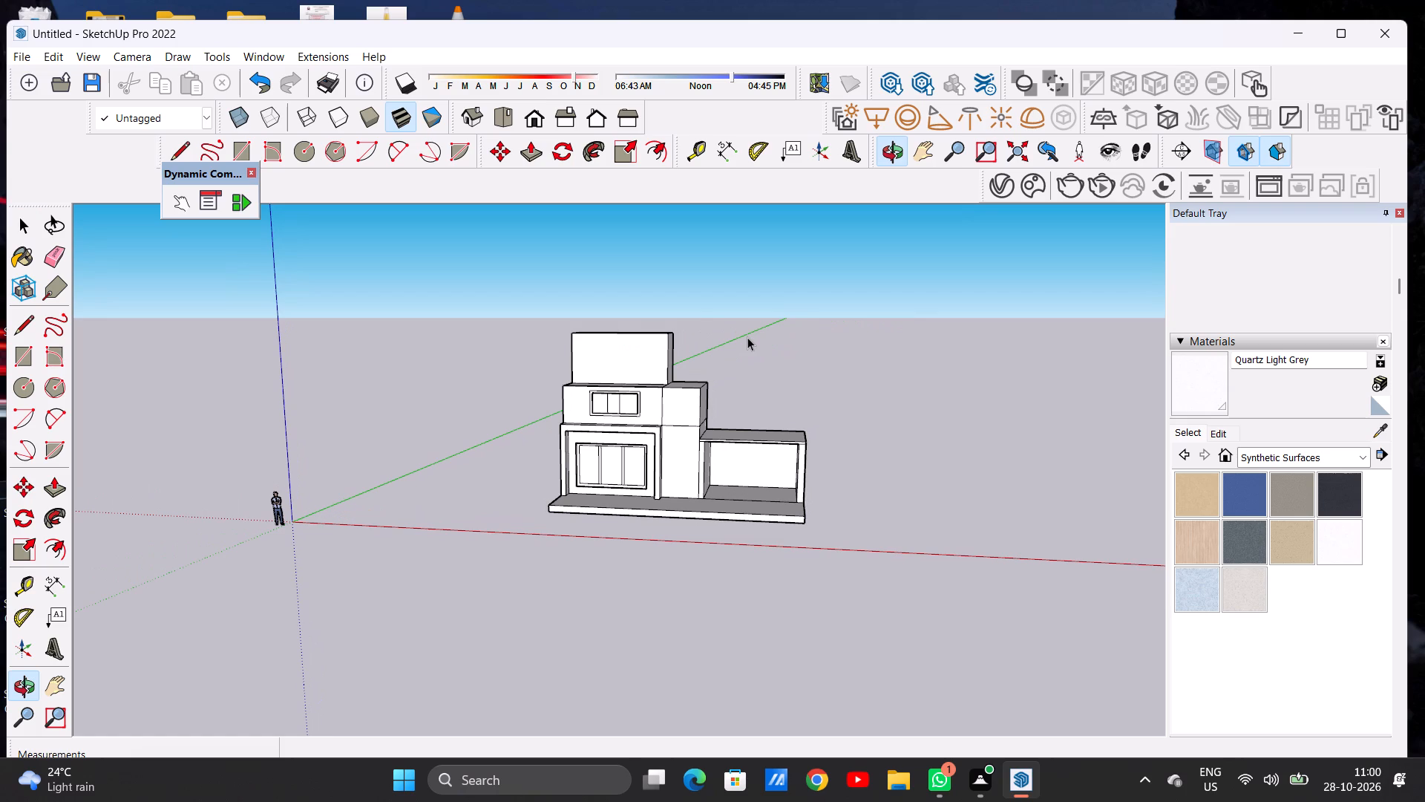
scroll(569, 446, "down", 6)
middle_click_drag(619, 424, 661, 459)
scroll(600, 371, "up", 4)
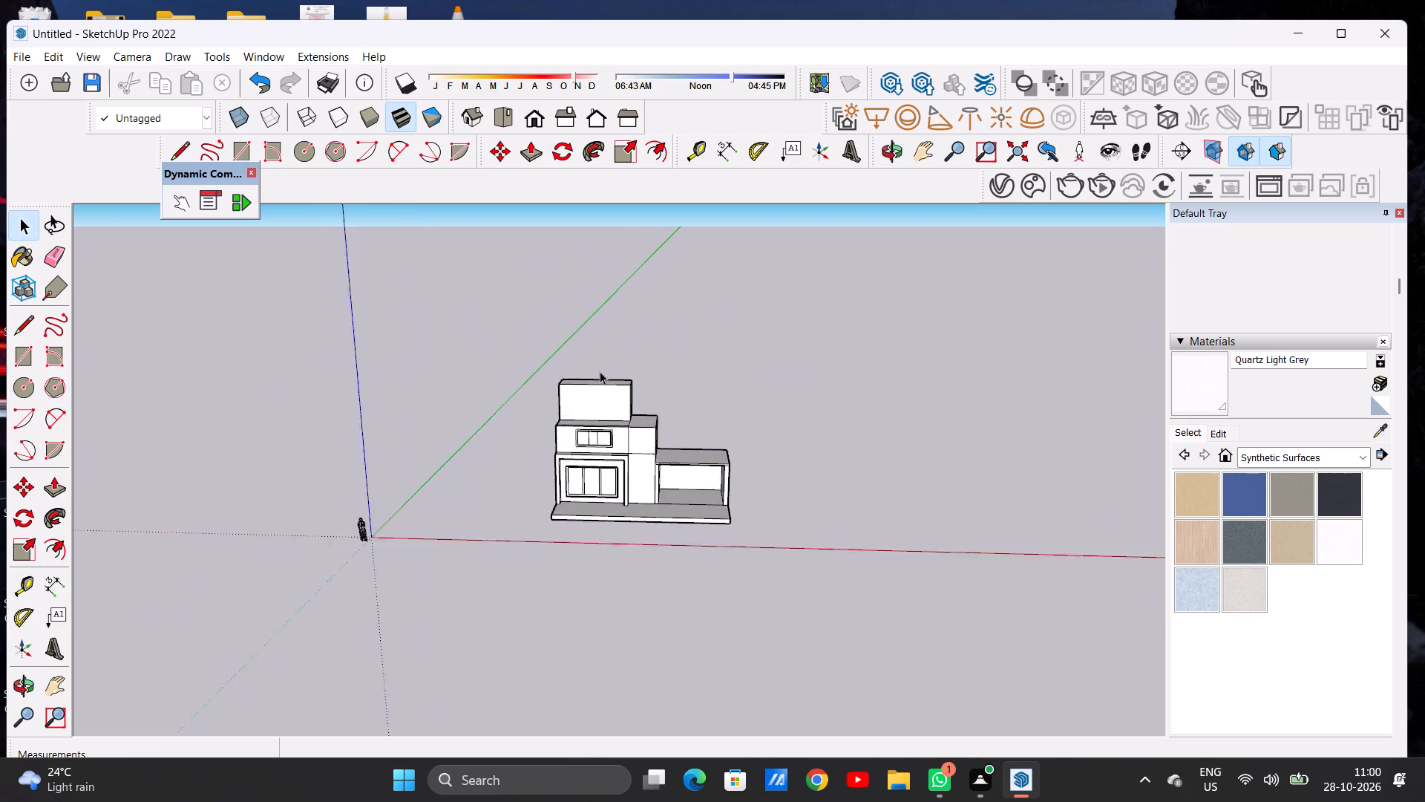
scroll(600, 371, "up", 10)
middle_click_drag(609, 416, 629, 503)
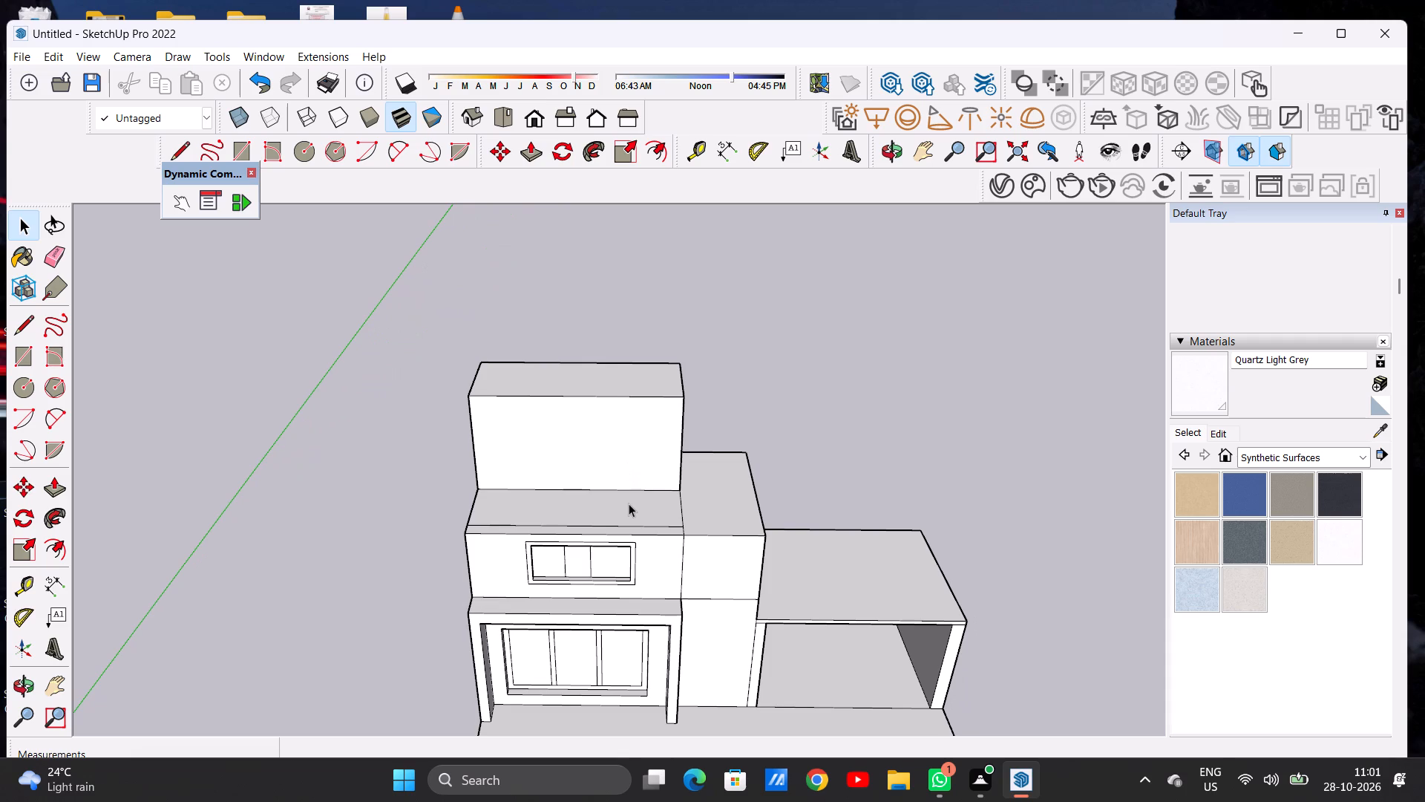
Draw a 10' vertical line on the top block's front face, near its outer edge, from the top edge to the base.
scroll(508, 490, "up", 4)
scroll(463, 498, "down", 1)
scroll(463, 498, "up", 1)
middle_click_drag(506, 505, 540, 420)
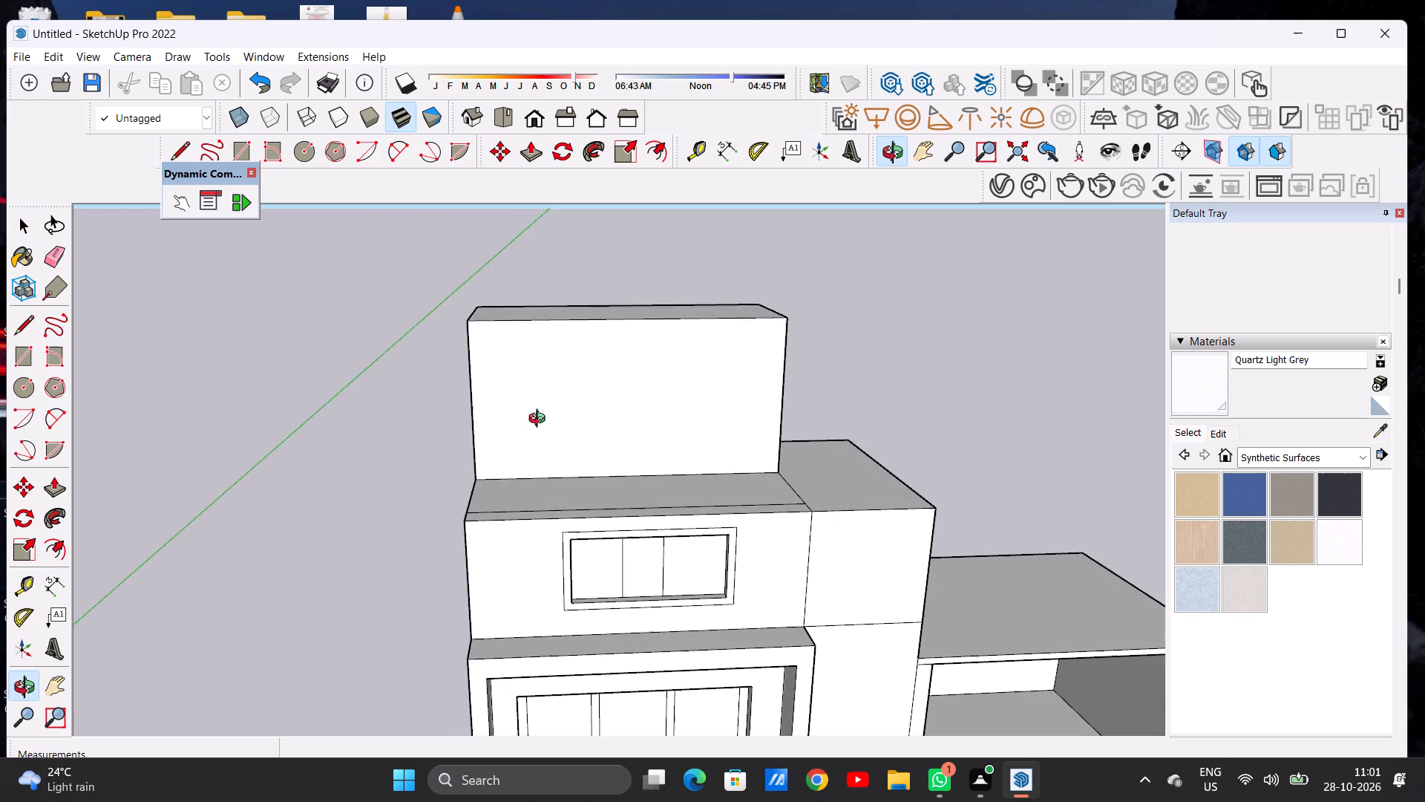
middle_click_drag(540, 420, 505, 402)
key("l")
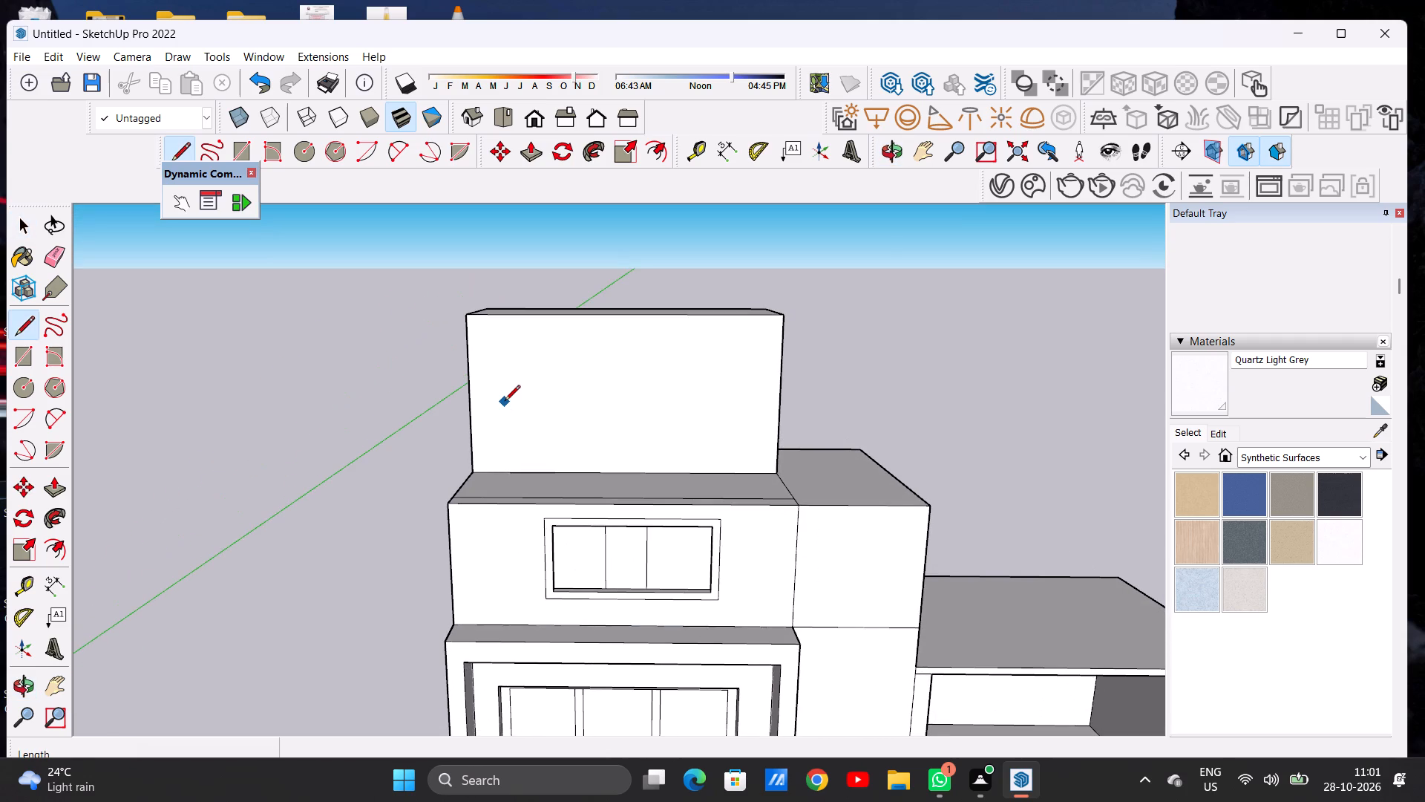
scroll(493, 409, "up", 7)
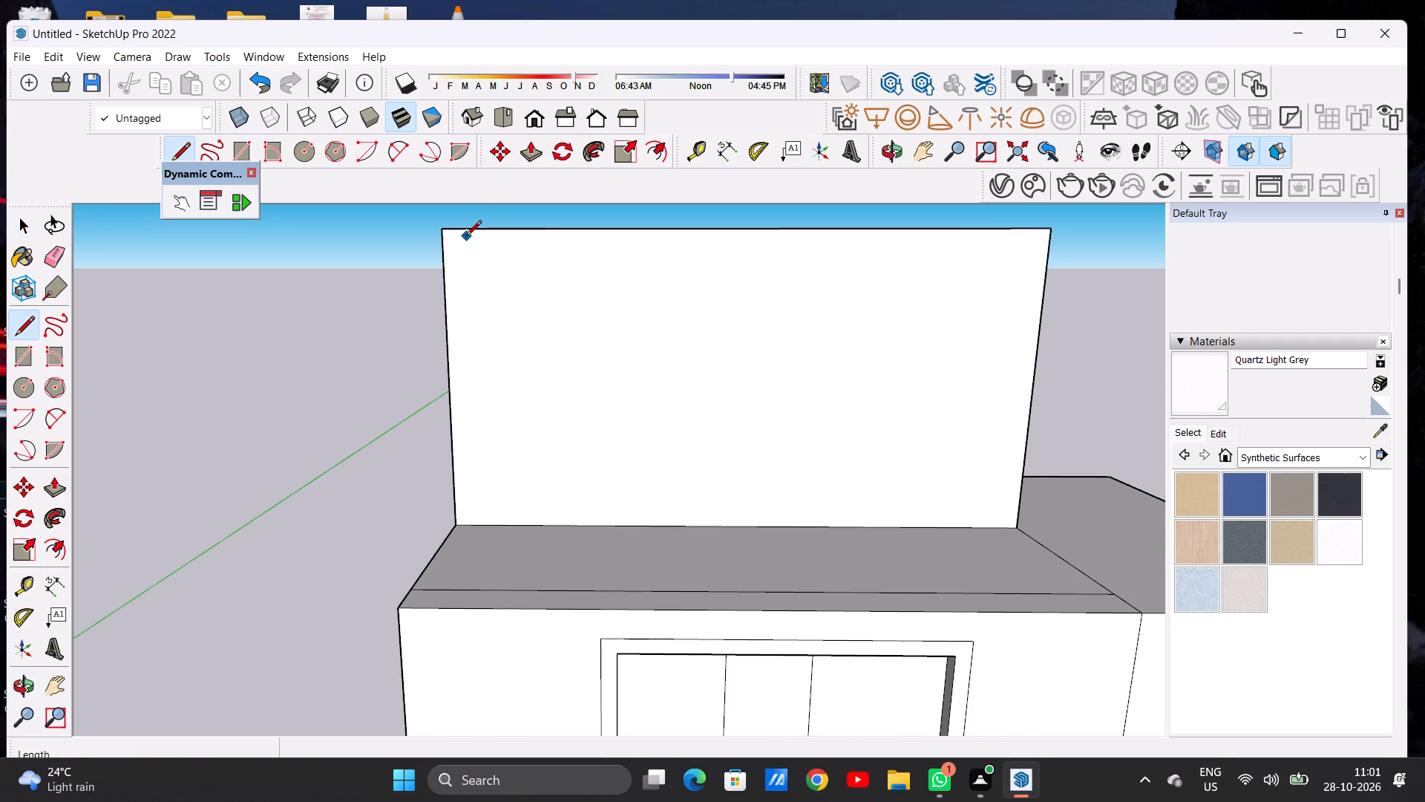
left_click(470, 224)
left_click(488, 526)
key("space")
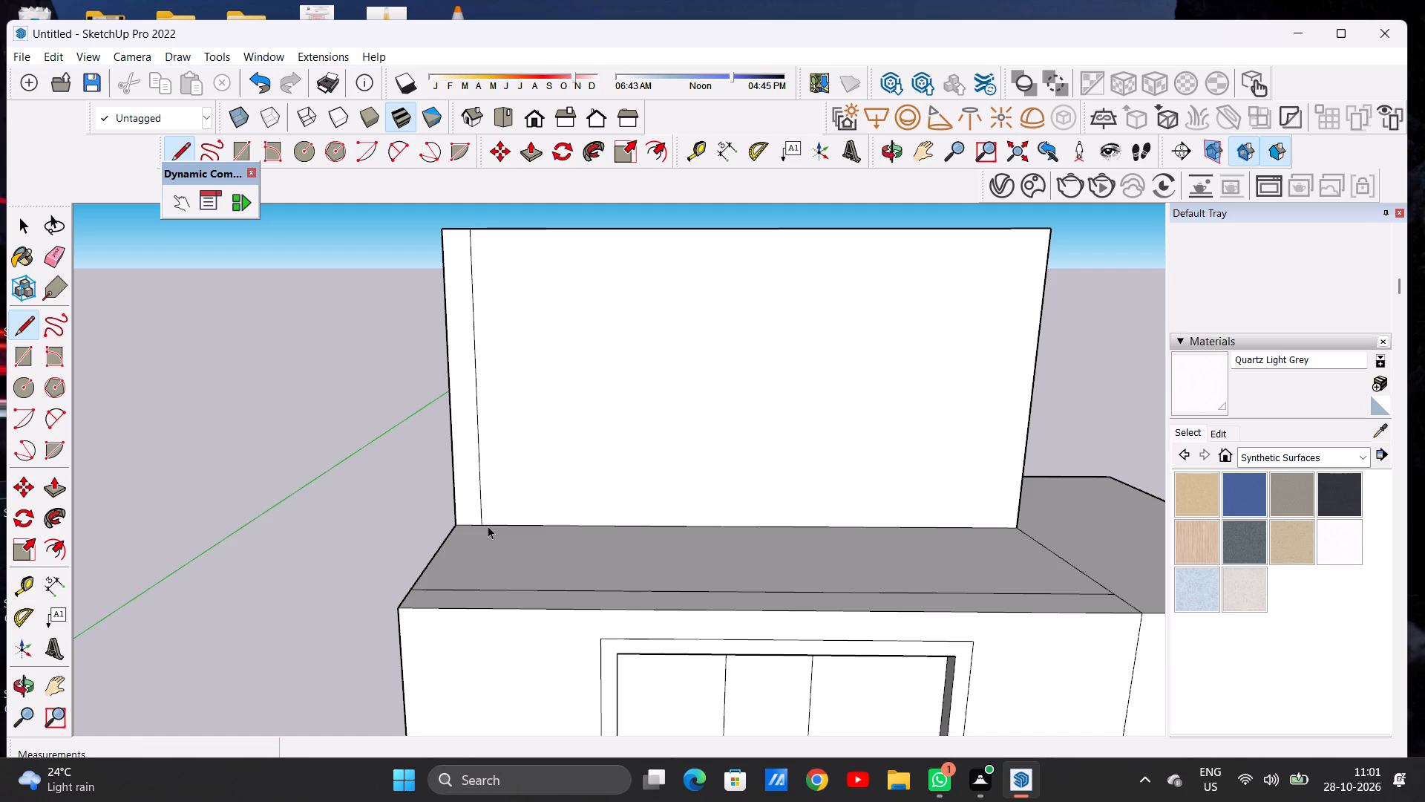
Examine the building's front and the marked top block from near eye level and from above.
scroll(472, 529, "down", 4)
scroll(546, 490, "down", 2)
scroll(546, 490, "up", 1)
scroll(552, 491, "down", 1)
middle_click_drag(571, 501, 580, 420)
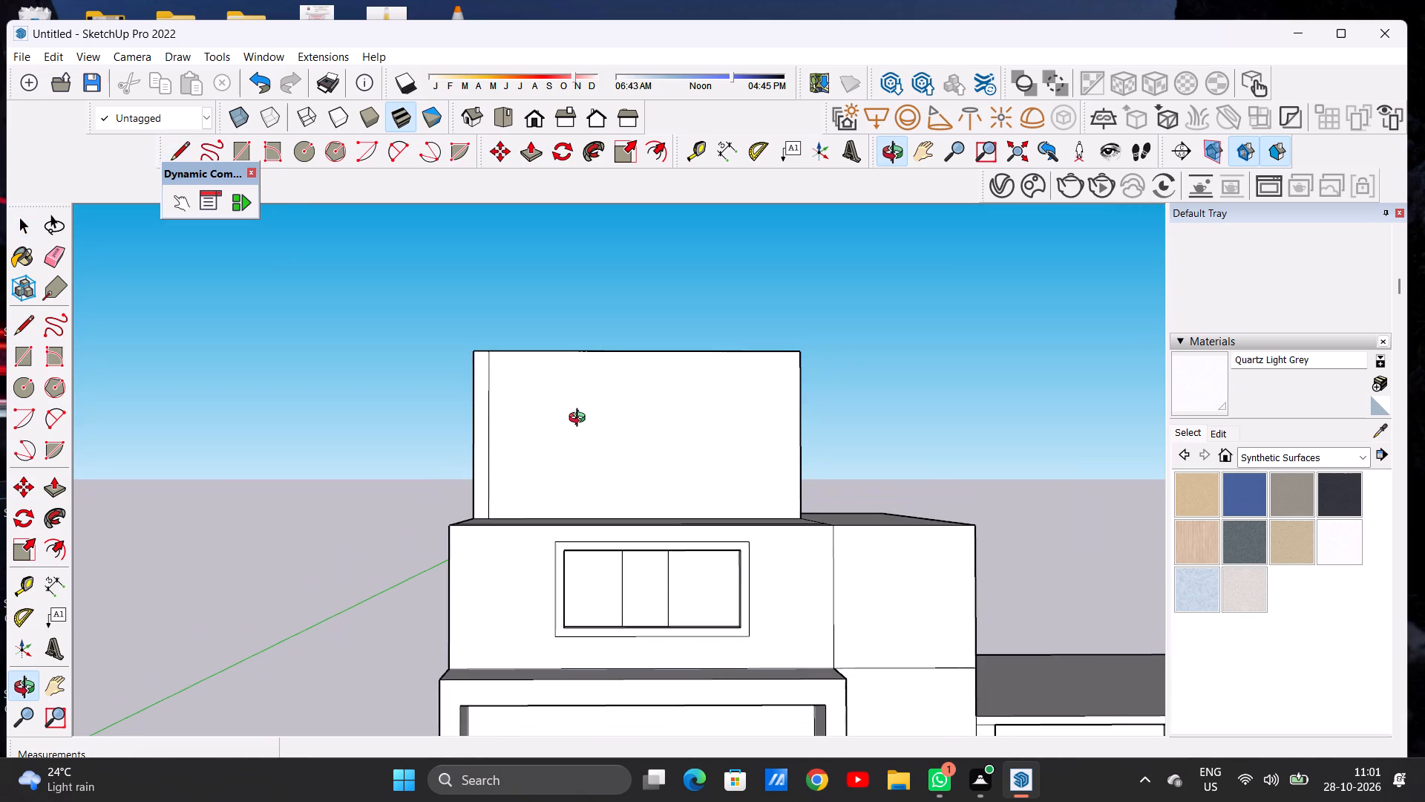
middle_click_drag(580, 420, 578, 429)
scroll(513, 441, "down", 5)
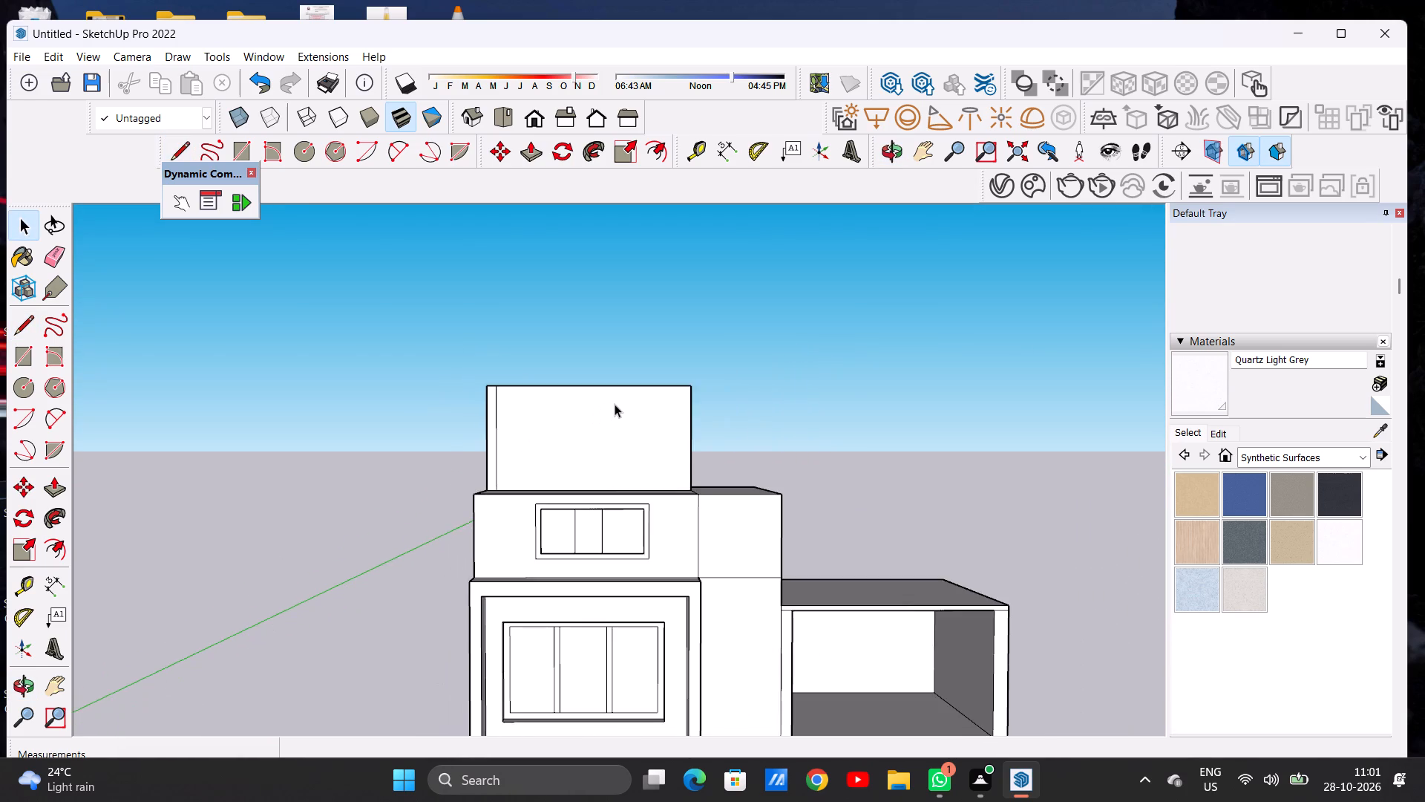
scroll(615, 404, "up", 4)
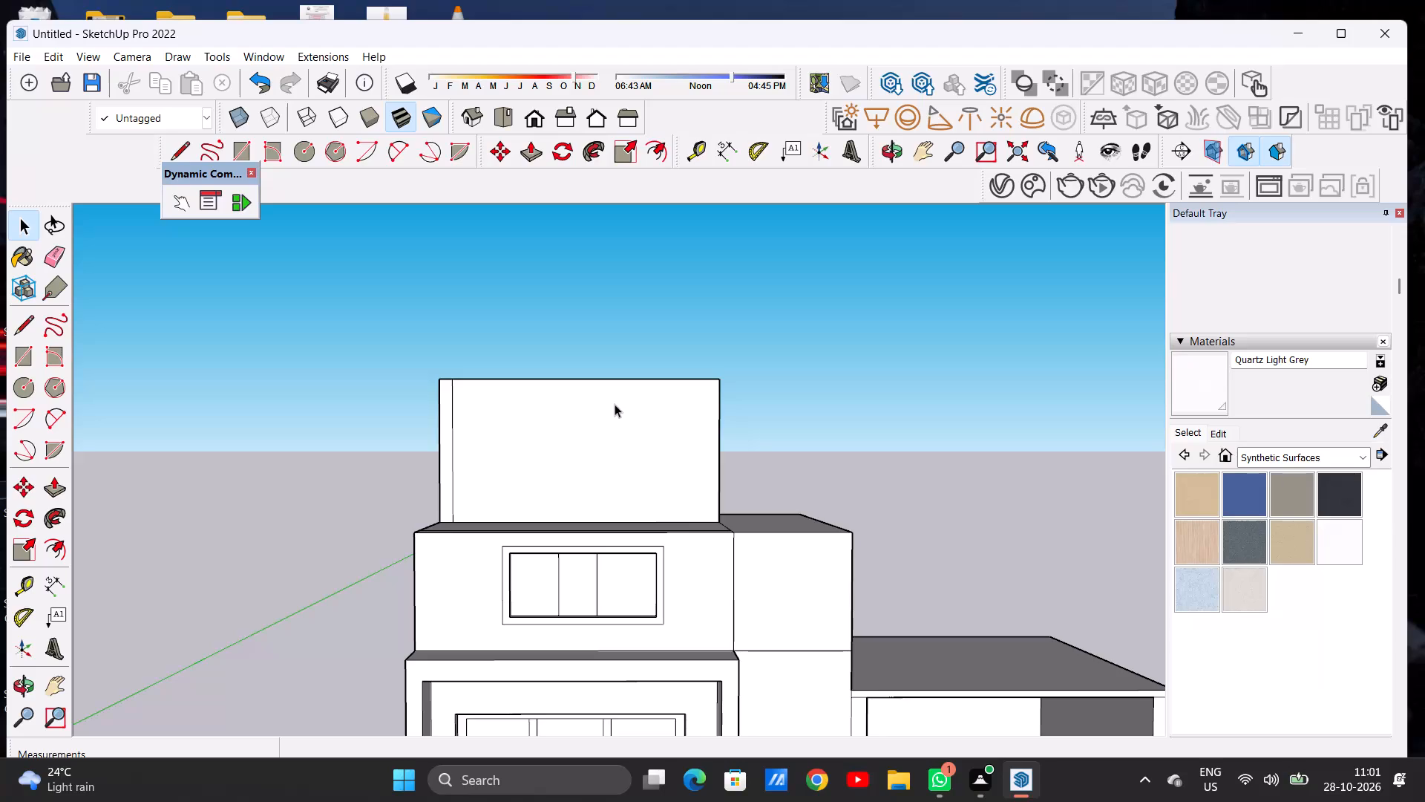
scroll(630, 411, "down", 13)
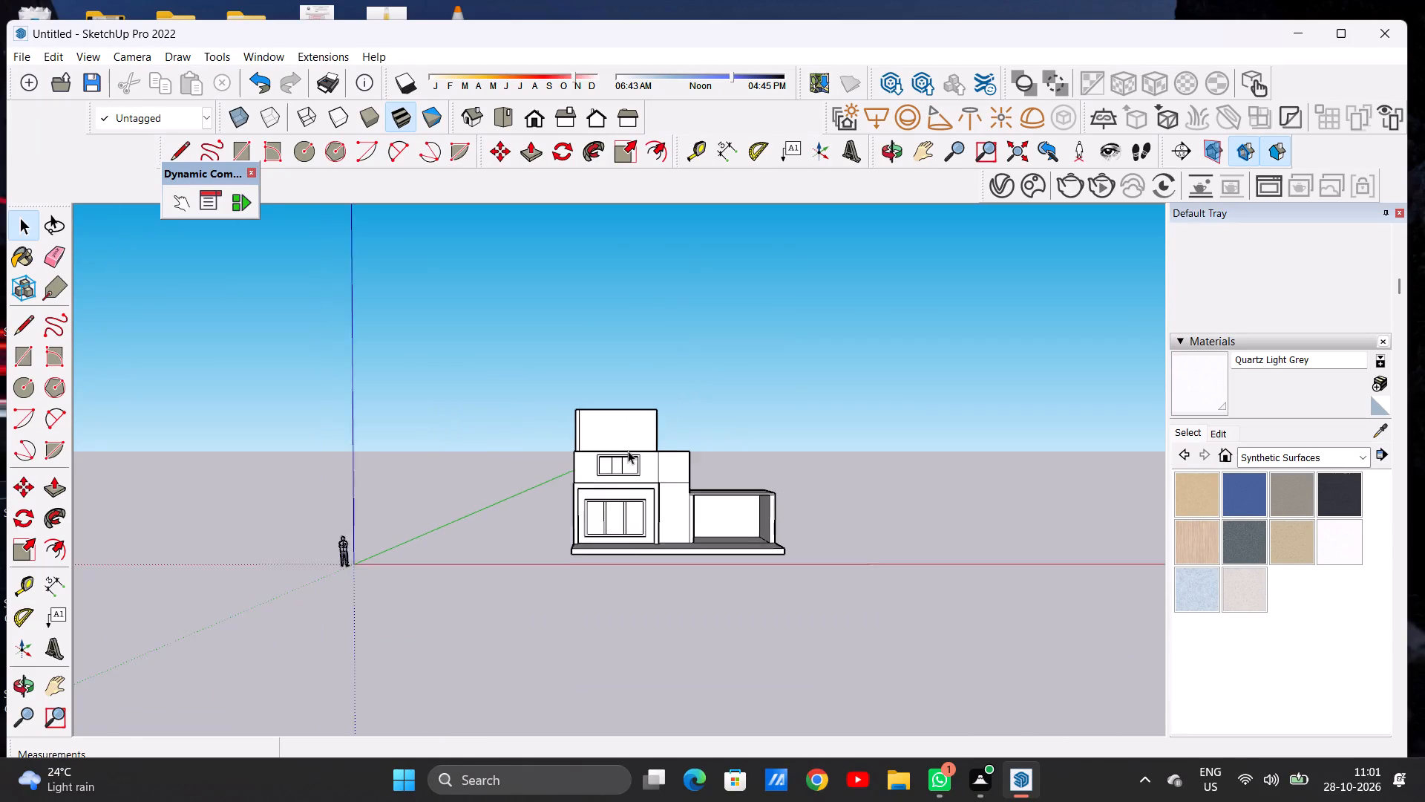
scroll(628, 451, "up", 7)
middle_click_drag(628, 451, 617, 455)
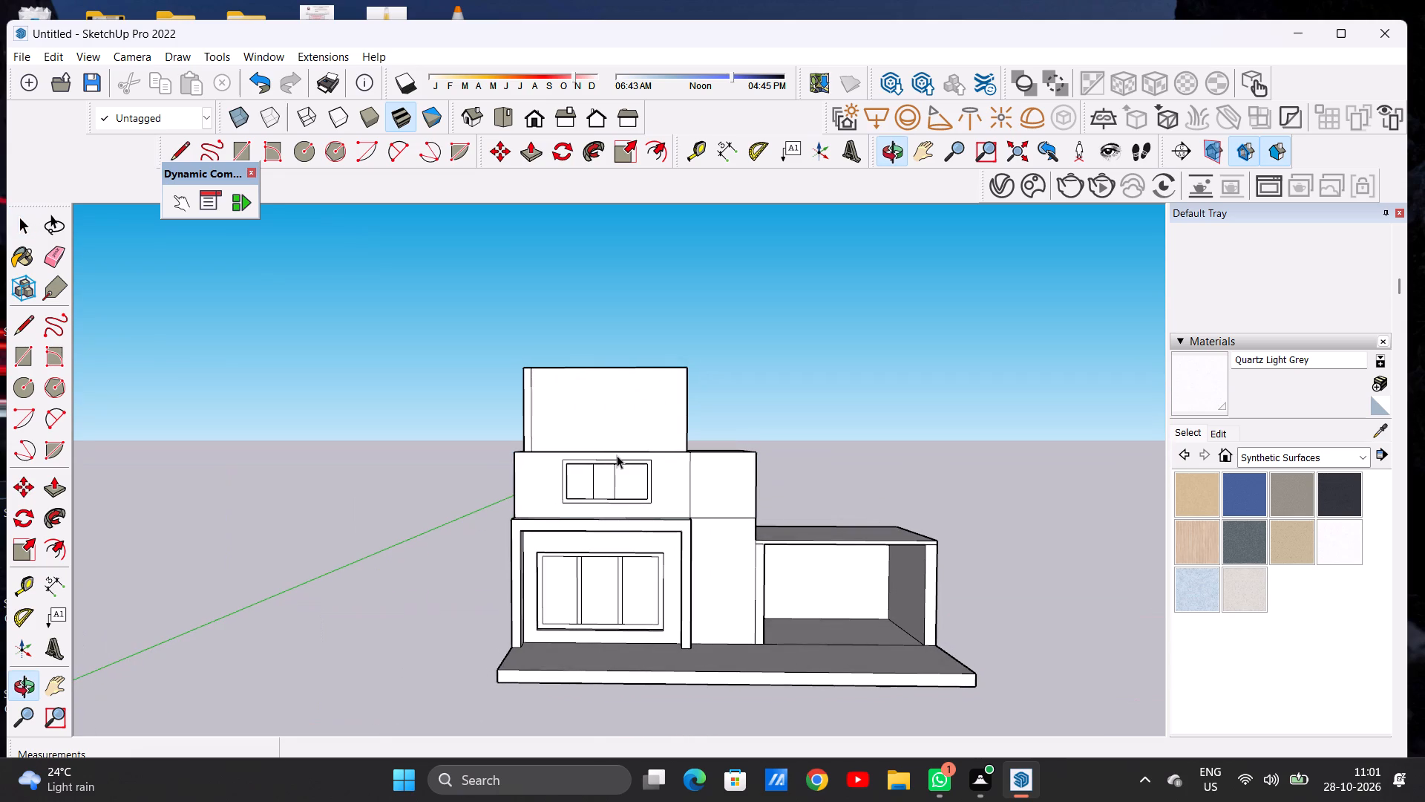
scroll(617, 443, "down", 2)
scroll(637, 408, "up", 7)
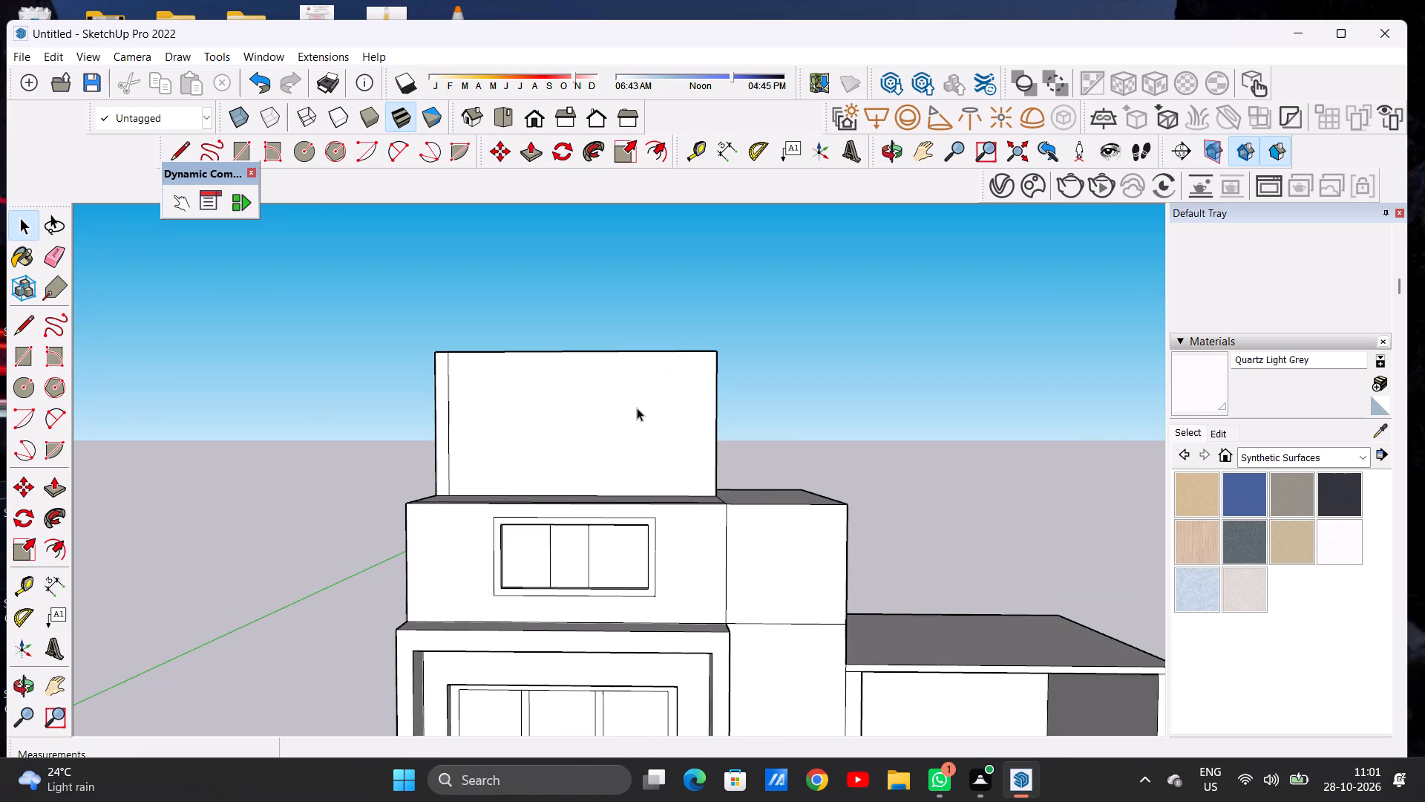
scroll(452, 420, "down", 4)
middle_click_drag(528, 421, 525, 564)
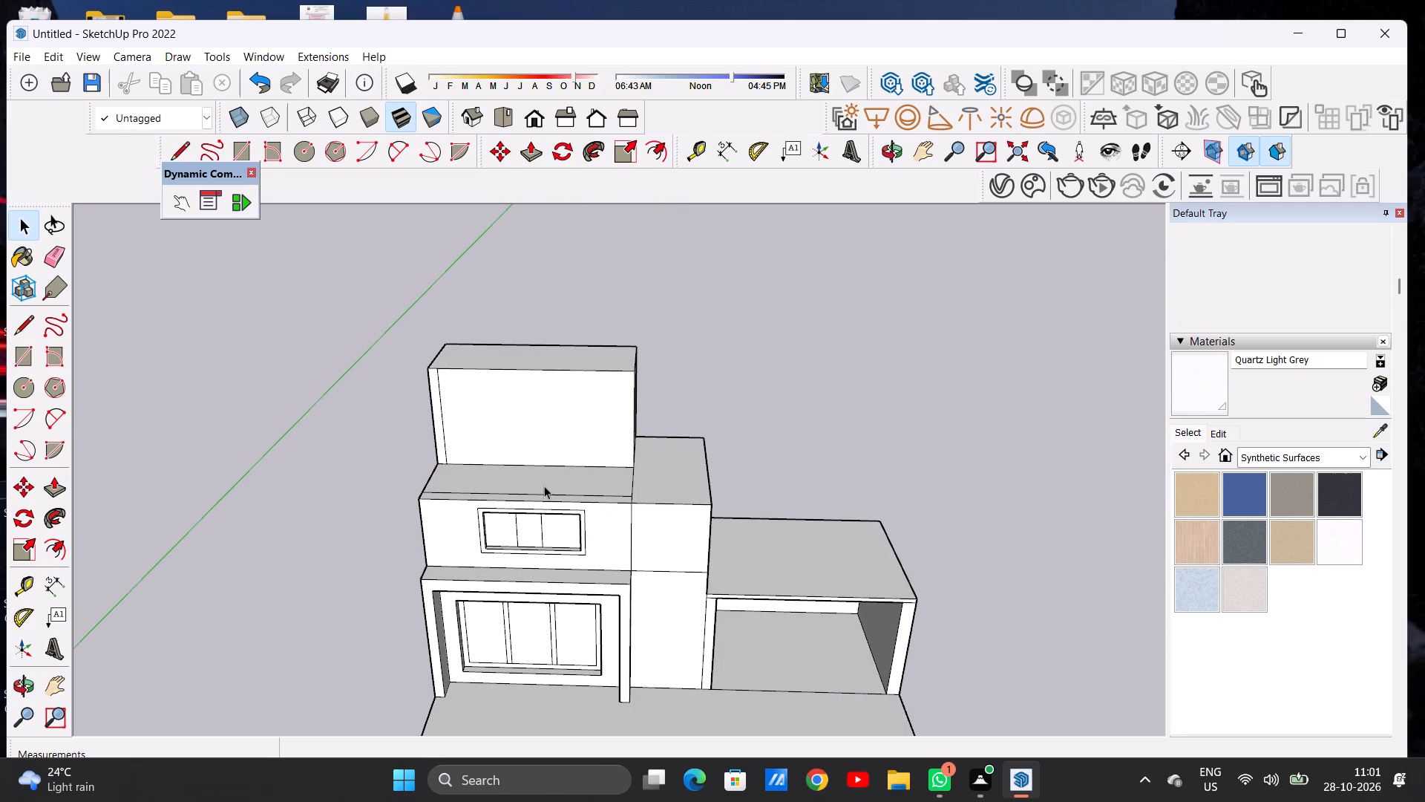
scroll(597, 476, "down", 2)
scroll(597, 476, "up", 1)
middle_click_drag(569, 487, 583, 592)
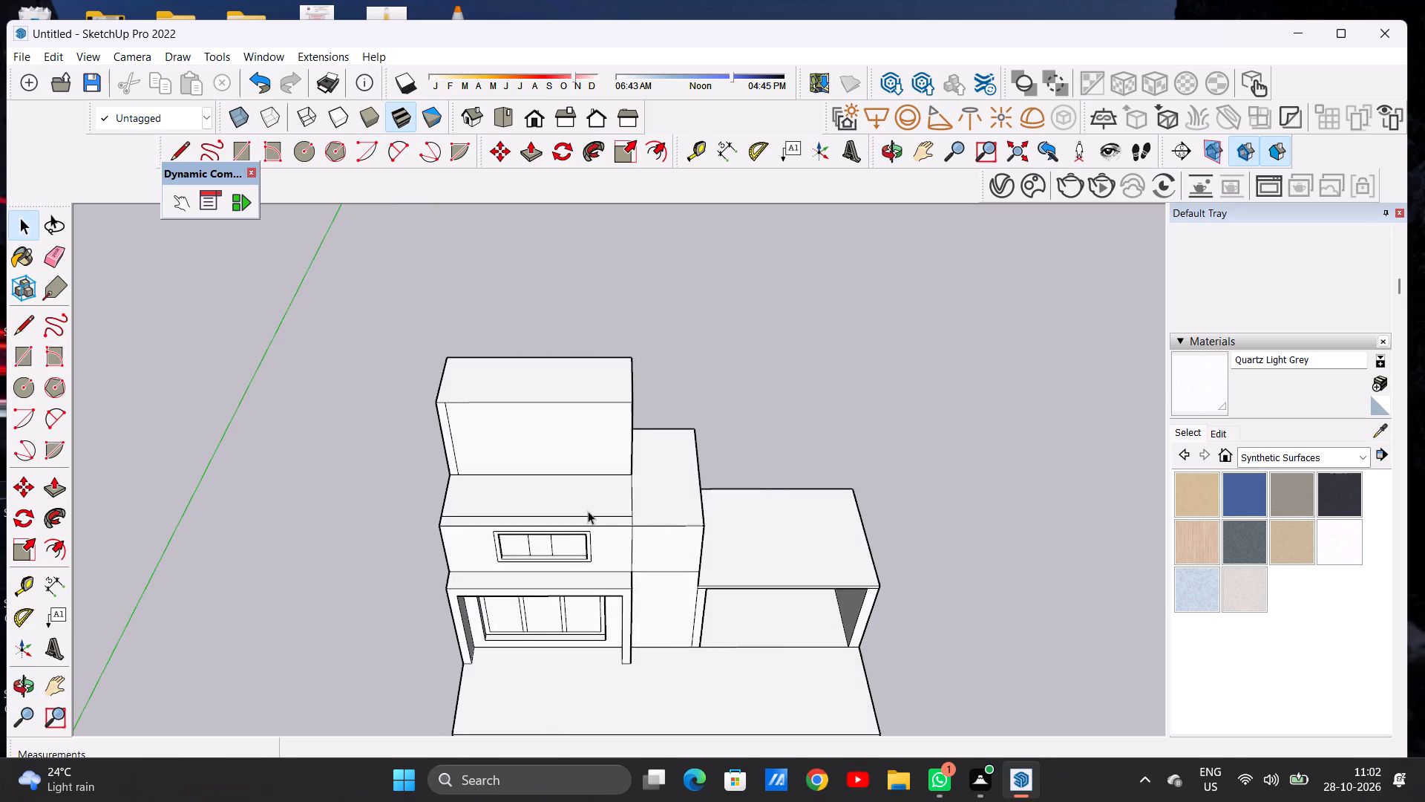
Push/Pull the roof of the narrow section beside the top block up 10', level with the block's top.
scroll(588, 511, "up", 3)
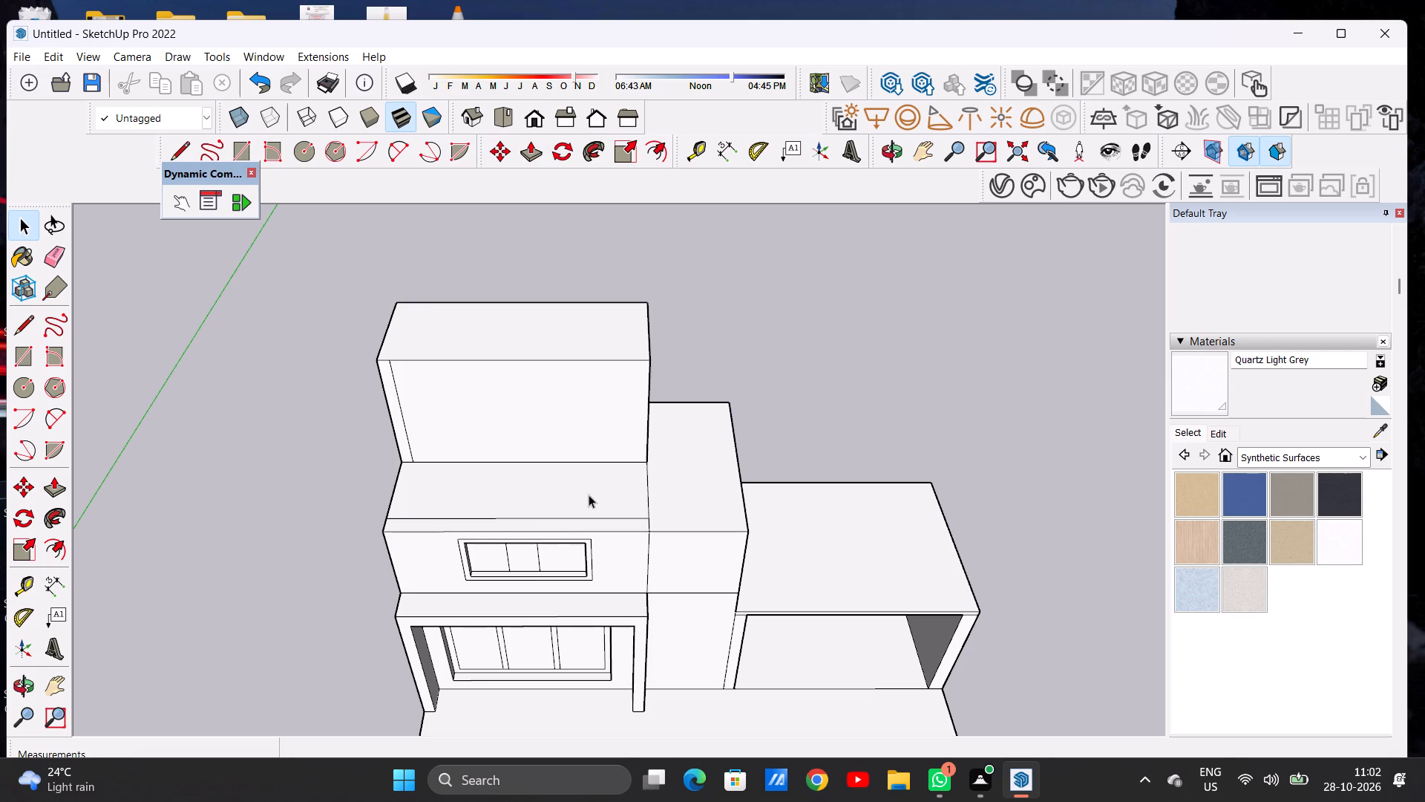
scroll(589, 502, "down", 4)
middle_click_drag(666, 512, 649, 423)
scroll(672, 484, "up", 3)
key("p")
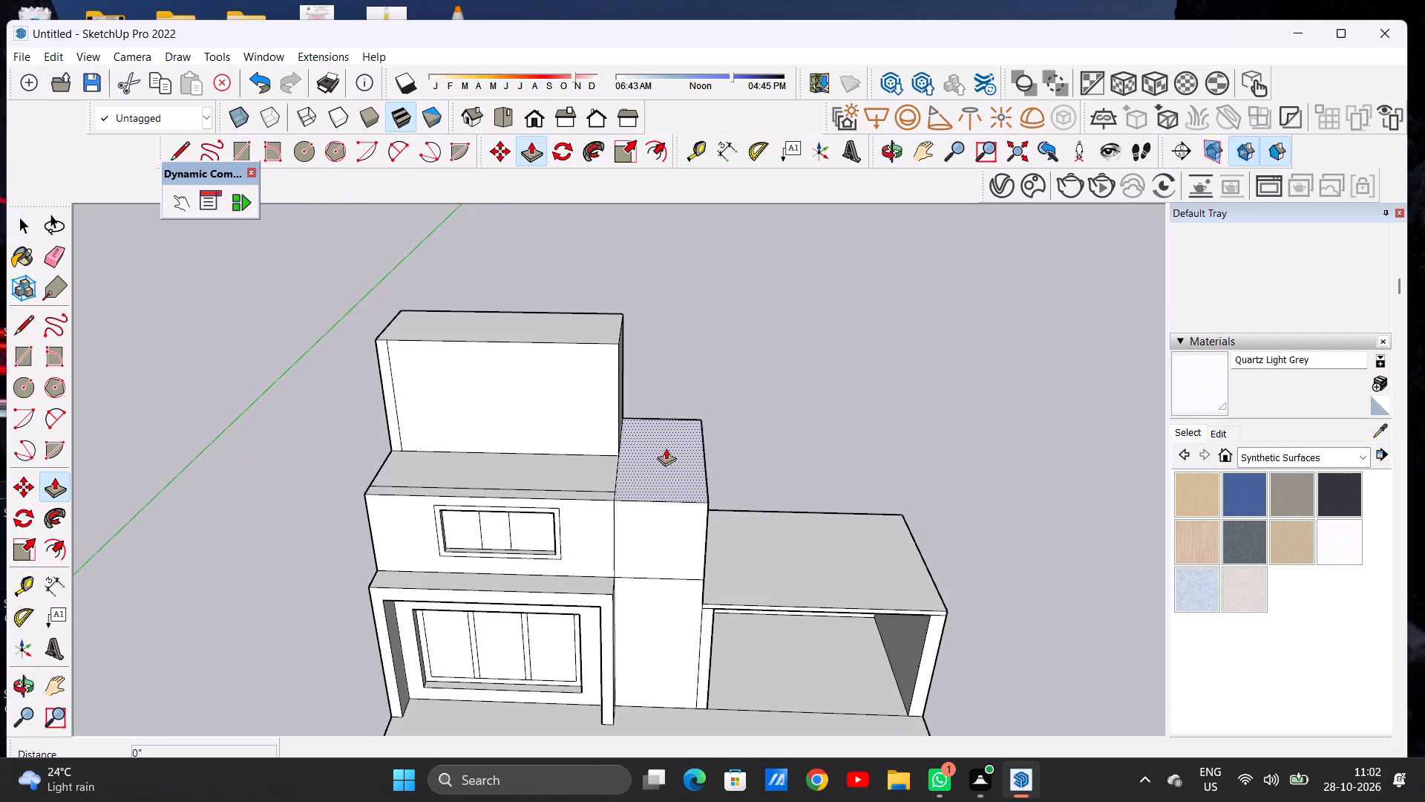
scroll(658, 477, "up", 5)
left_click(658, 477)
scroll(670, 422, "down", 6)
scroll(672, 439, "up", 1)
scroll(672, 440, "down", 4)
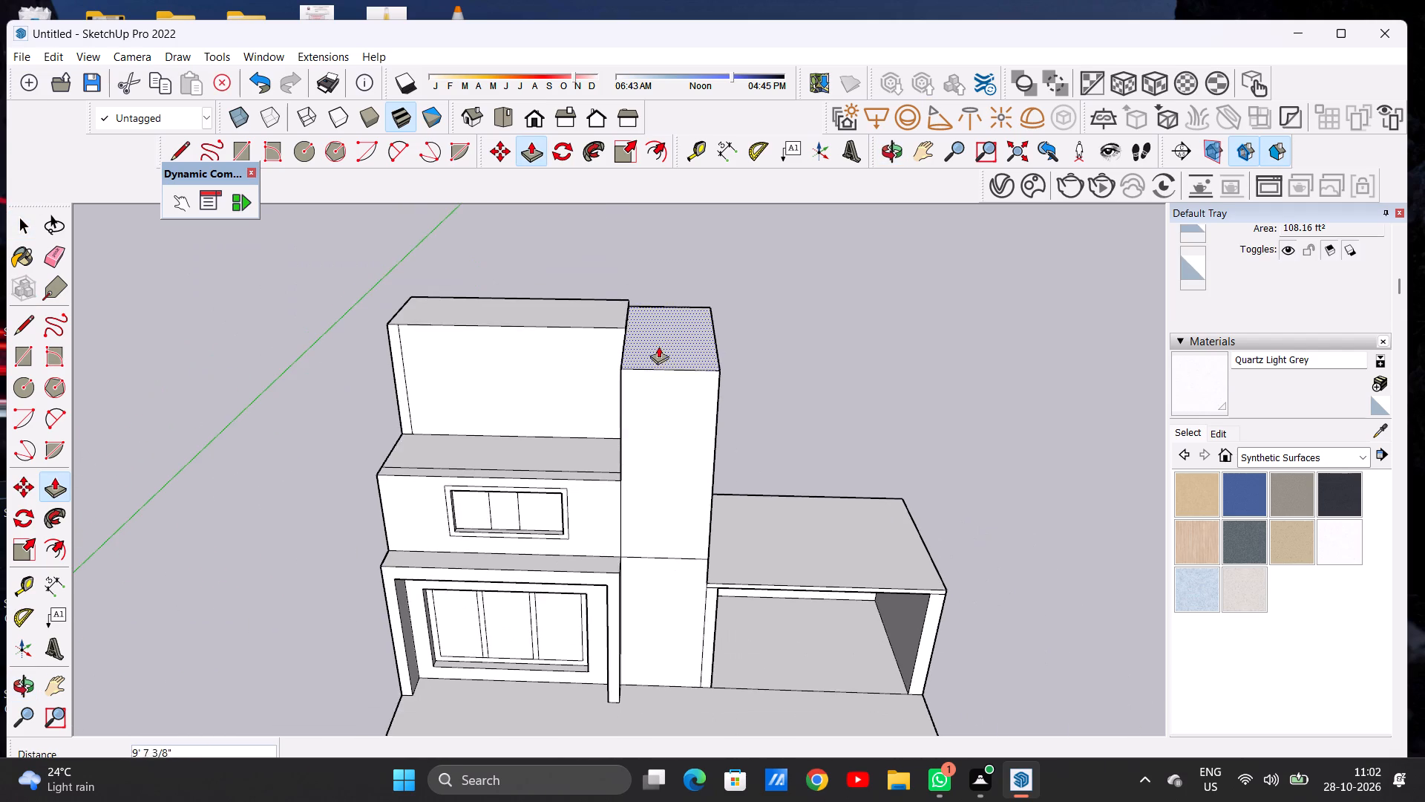
scroll(643, 342, "up", 7)
left_click(573, 310)
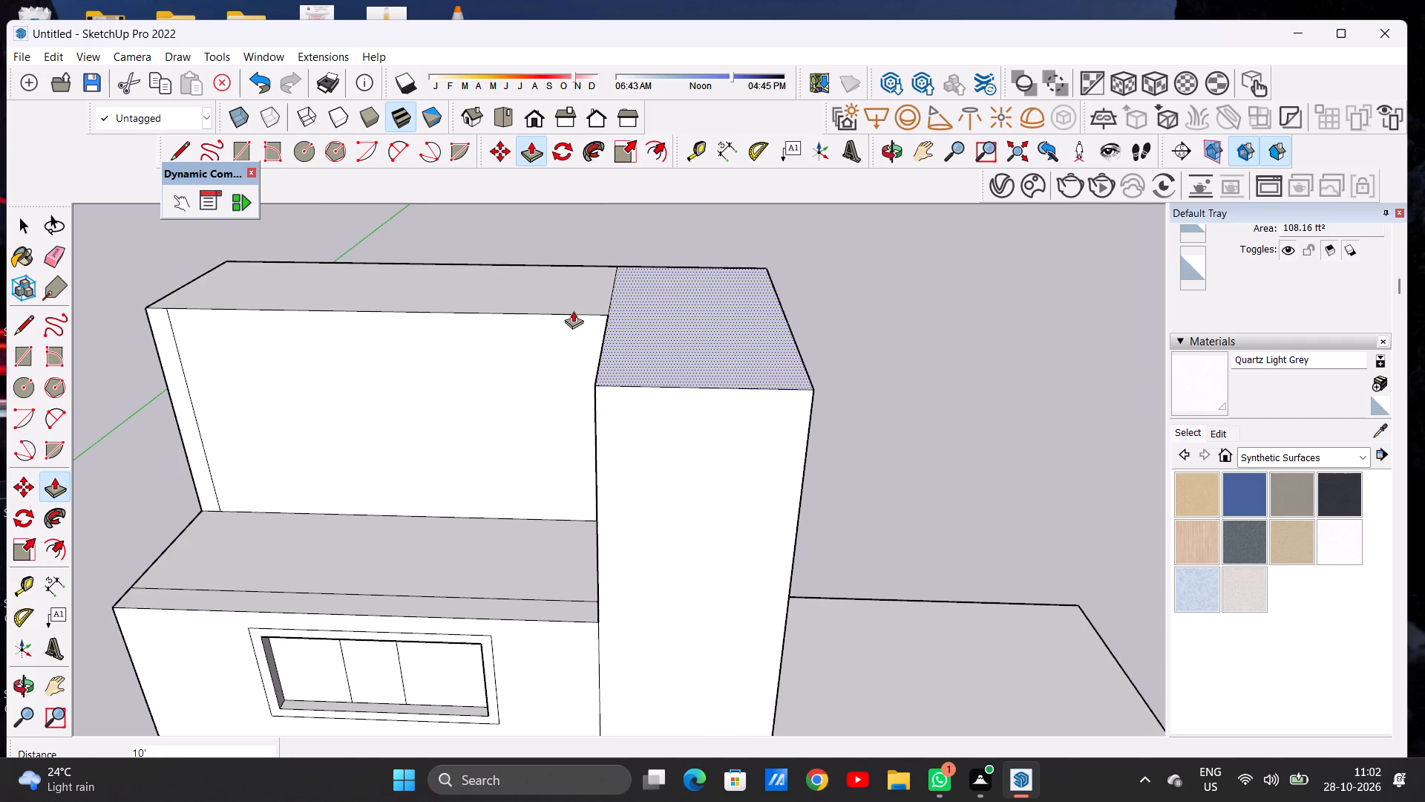
key("space")
Push/Pull the large panel of the top block's front face forward about 1' 9 3/4".
scroll(573, 310, "down", 6)
middle_click_drag(367, 424, 404, 338)
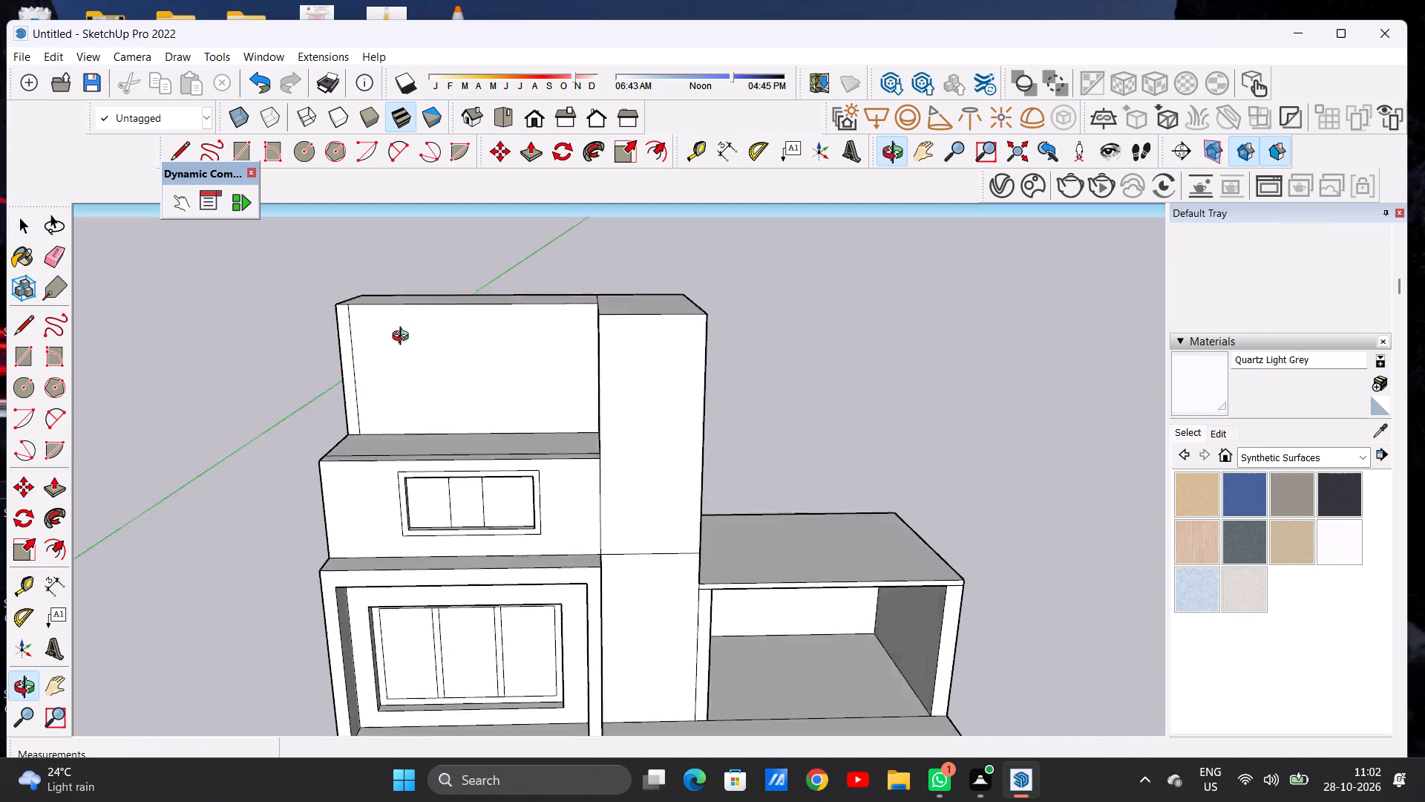
middle_click_drag(404, 338, 414, 292)
scroll(764, 576, "down", 5)
middle_click_drag(709, 565, 681, 600)
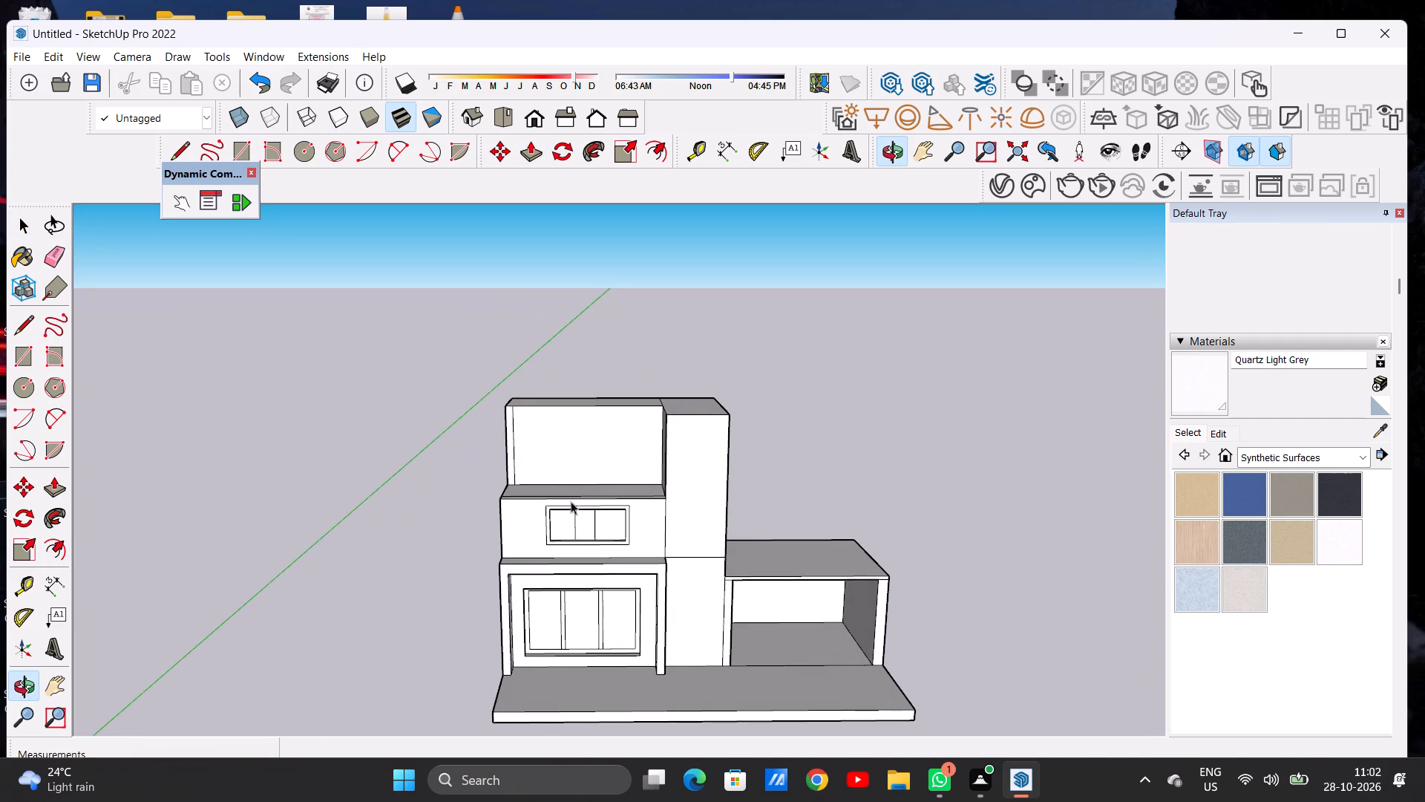
scroll(525, 432, "up", 7)
middle_click_drag(524, 440, 642, 486)
scroll(623, 433, "up", 1)
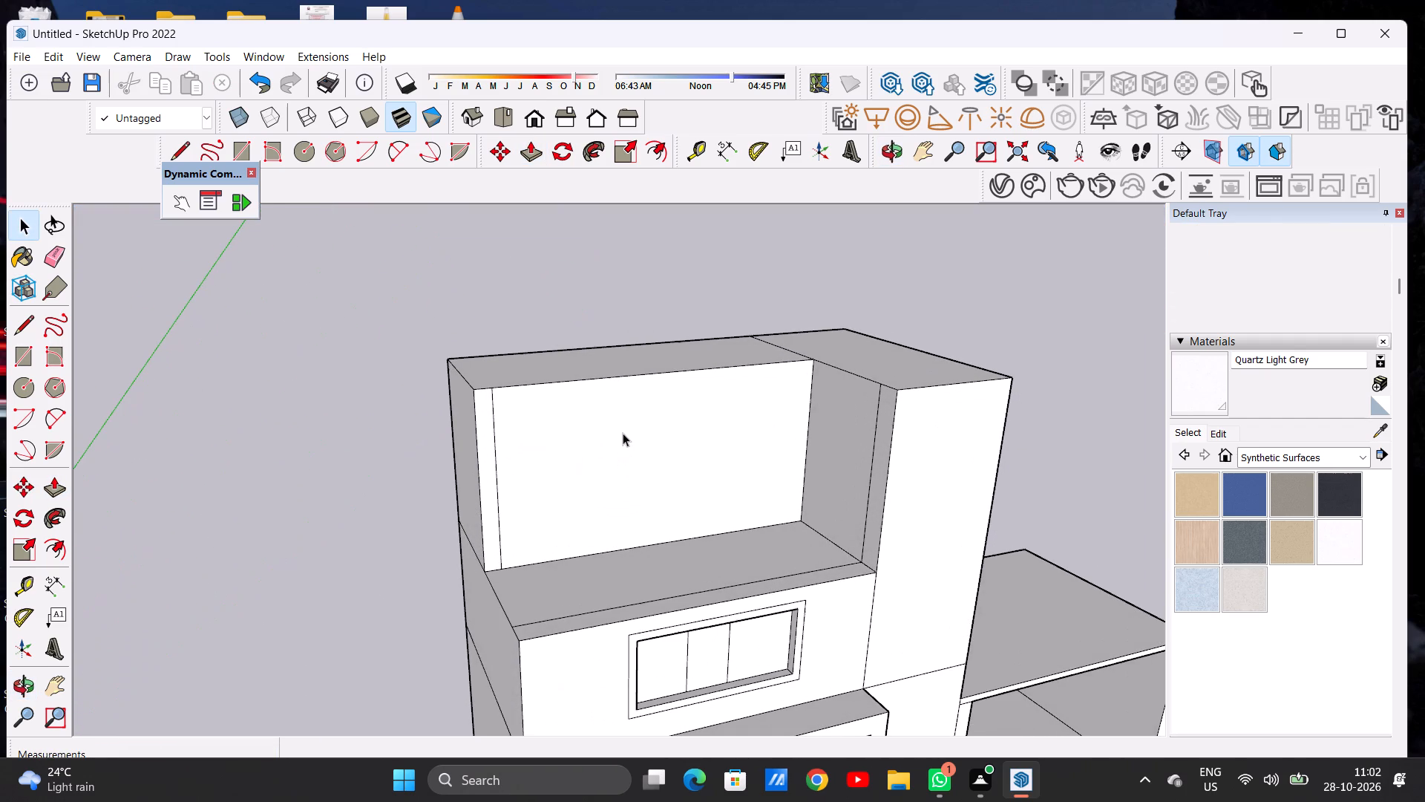
key("p")
scroll(631, 420, "up", 4)
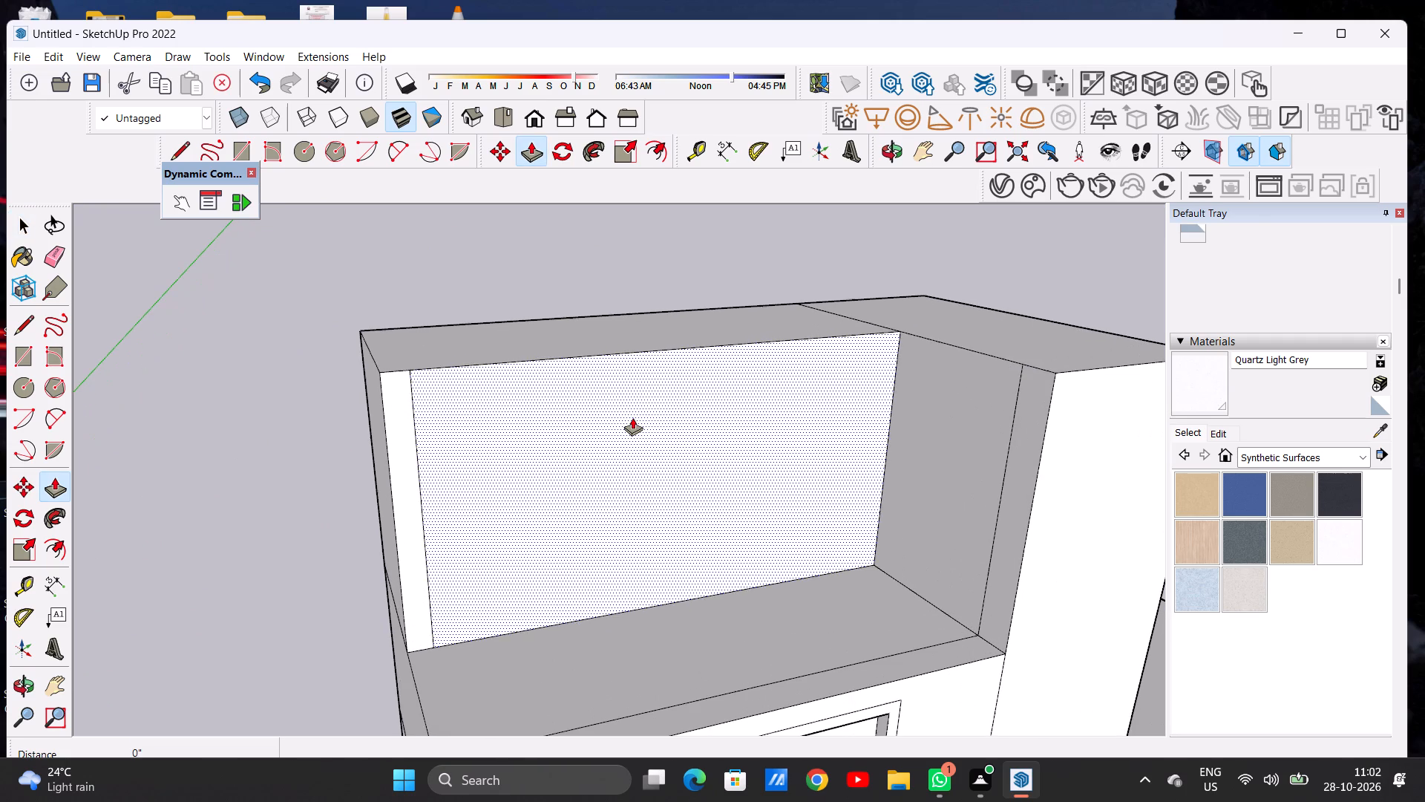
left_click(632, 417)
left_click(652, 431)
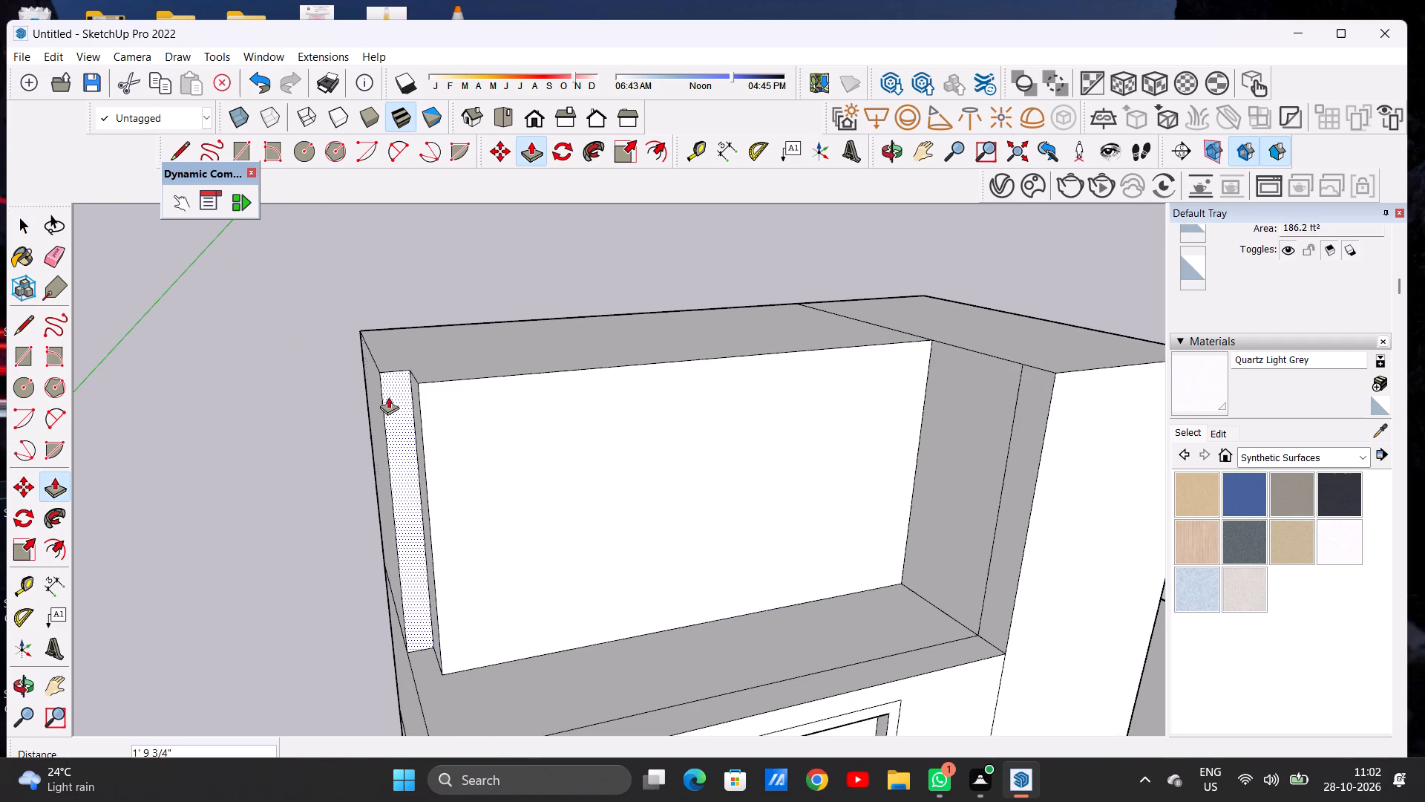
Push/Pull the narrow vertical strip at the block's outer edge forward, flush with the large front panel.
left_click(395, 395)
left_click(420, 384)
key("space")
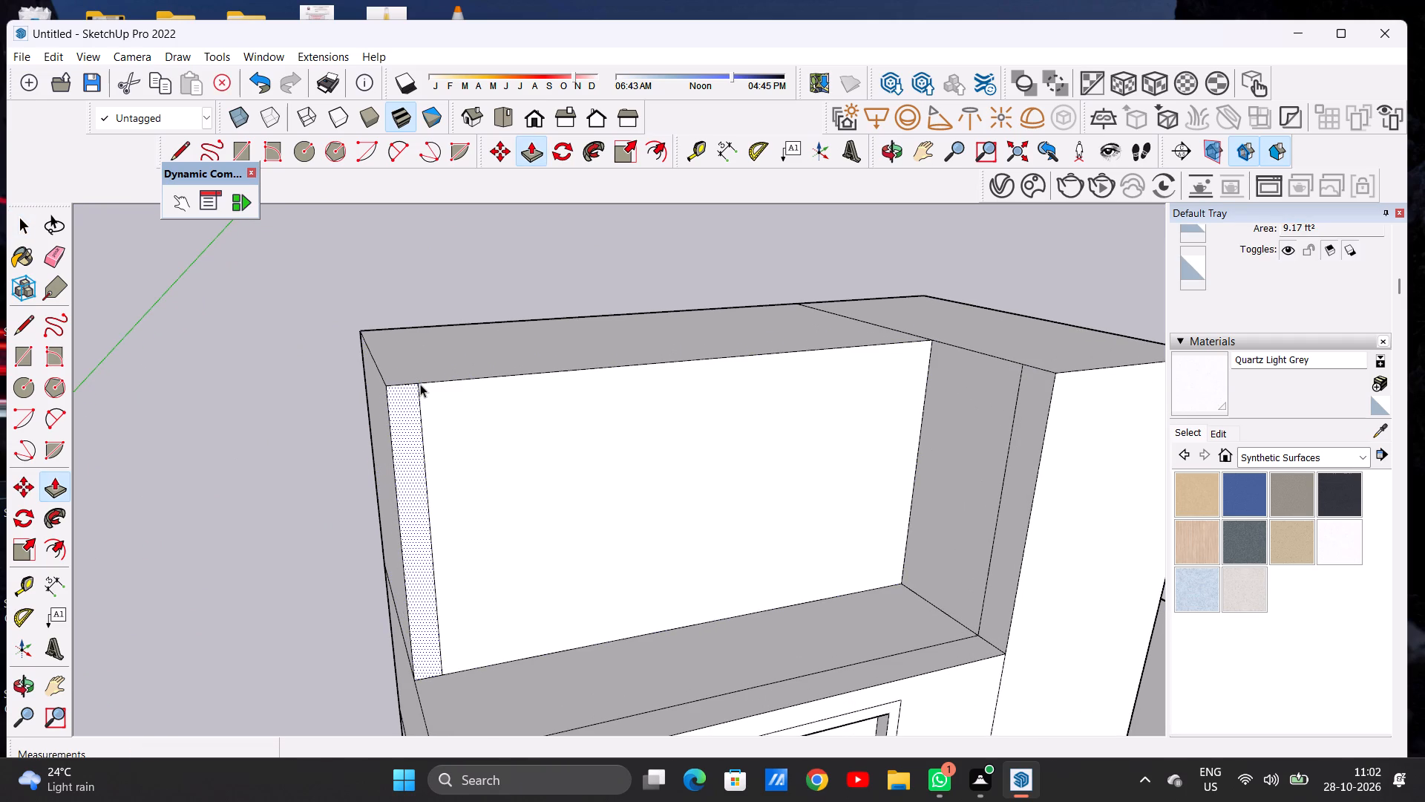
Draw a line about 4' 3 5/8" long on the roof terrace from the strip line's base to the line behind the front edge.
scroll(508, 351, "down", 2)
scroll(512, 353, "up", 1)
scroll(514, 353, "down", 1)
scroll(515, 353, "up", 1)
scroll(516, 353, "down", 10)
middle_click_drag(629, 386, 459, 346)
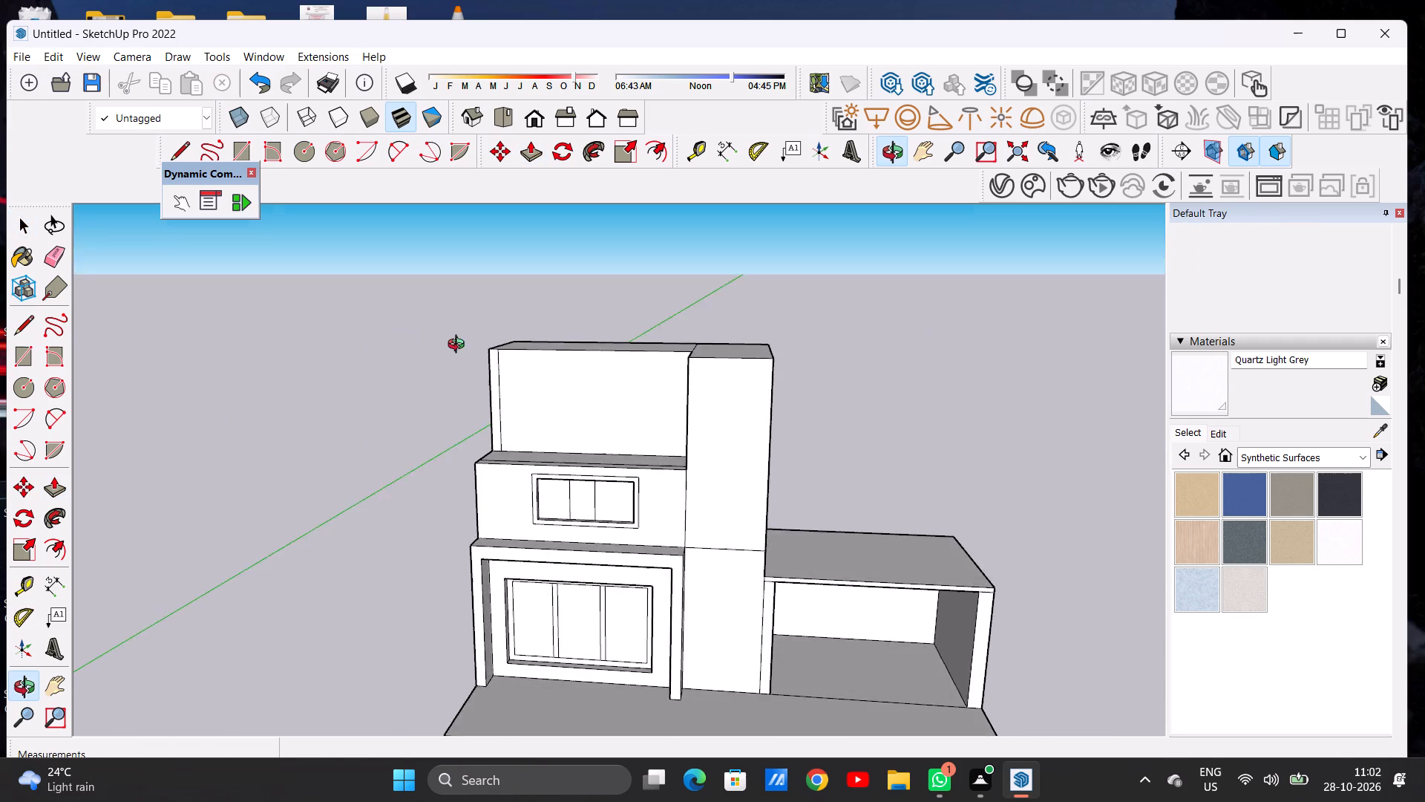
middle_click_drag(459, 346, 483, 339)
middle_click_drag(520, 414, 528, 541)
scroll(527, 494, "up", 5)
middle_click_drag(494, 461, 505, 529)
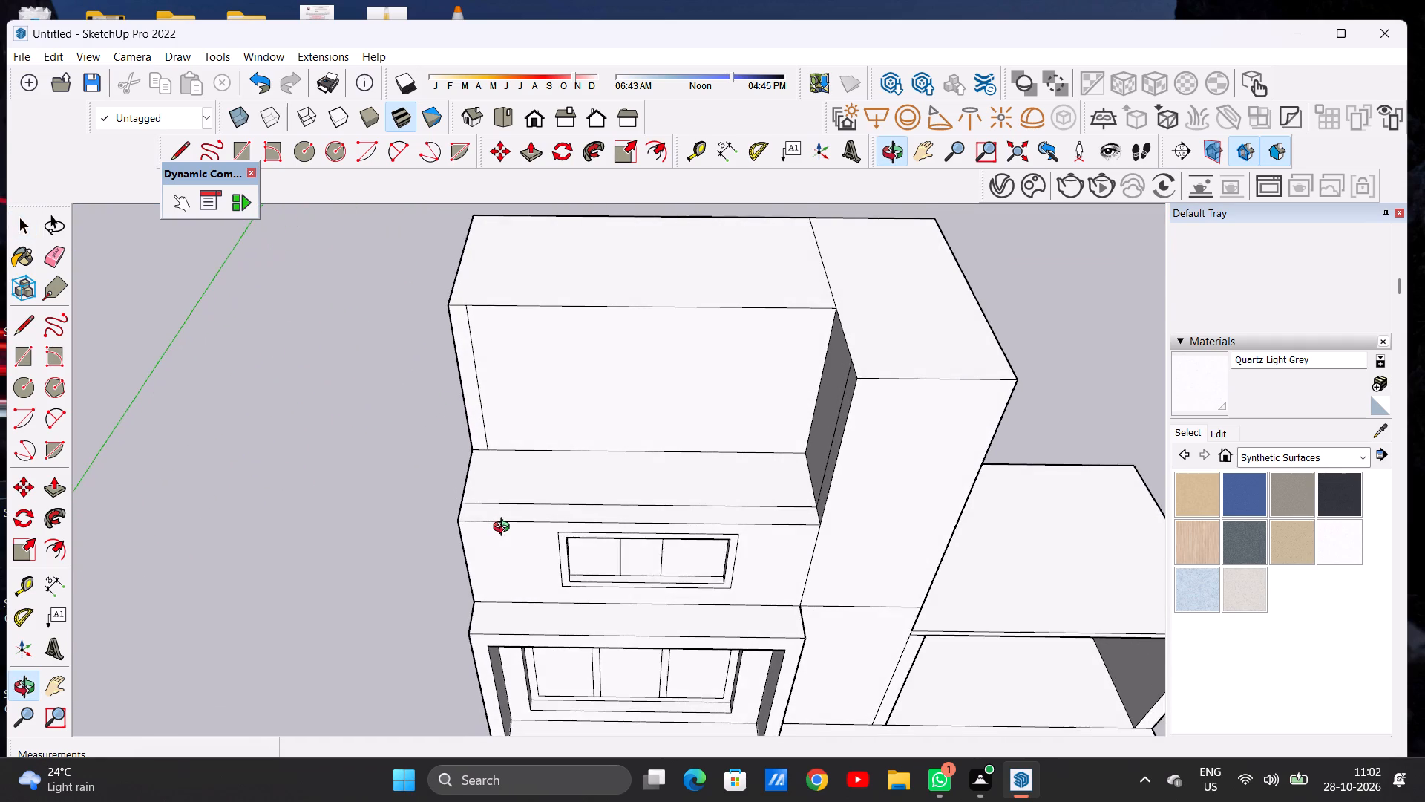
middle_click_drag(505, 529, 486, 539)
scroll(488, 460, "up", 2)
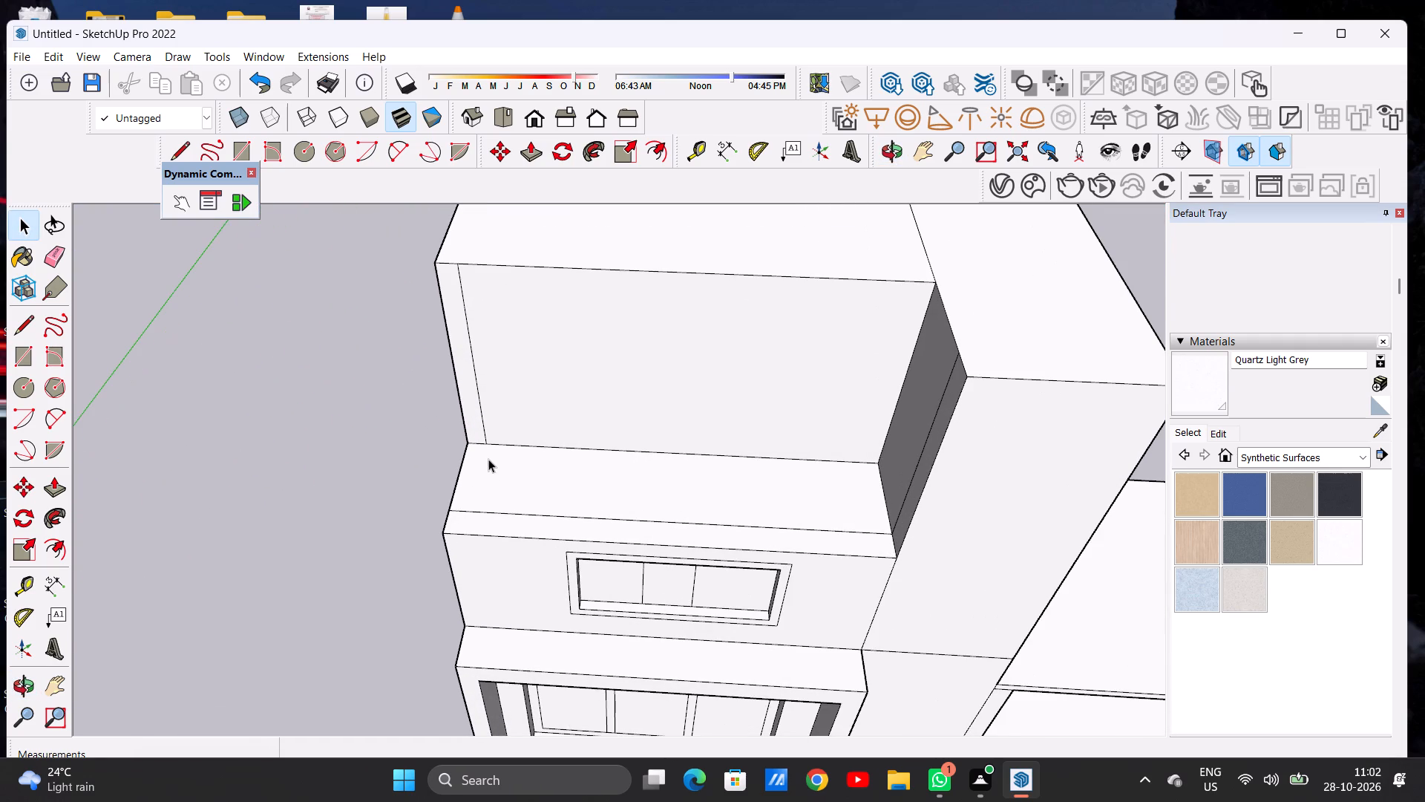
key("l")
middle_click_drag(428, 477, 472, 511)
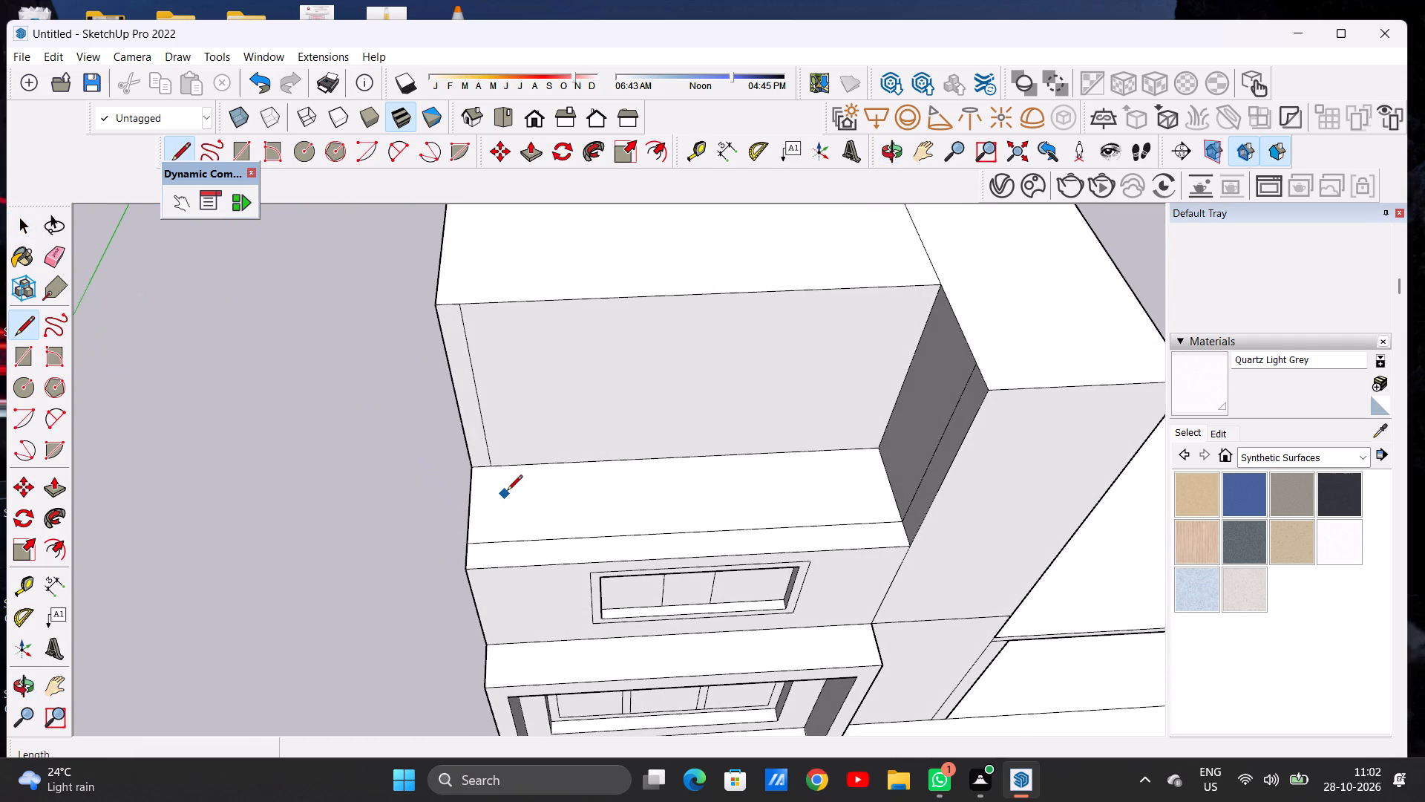
left_click(490, 463)
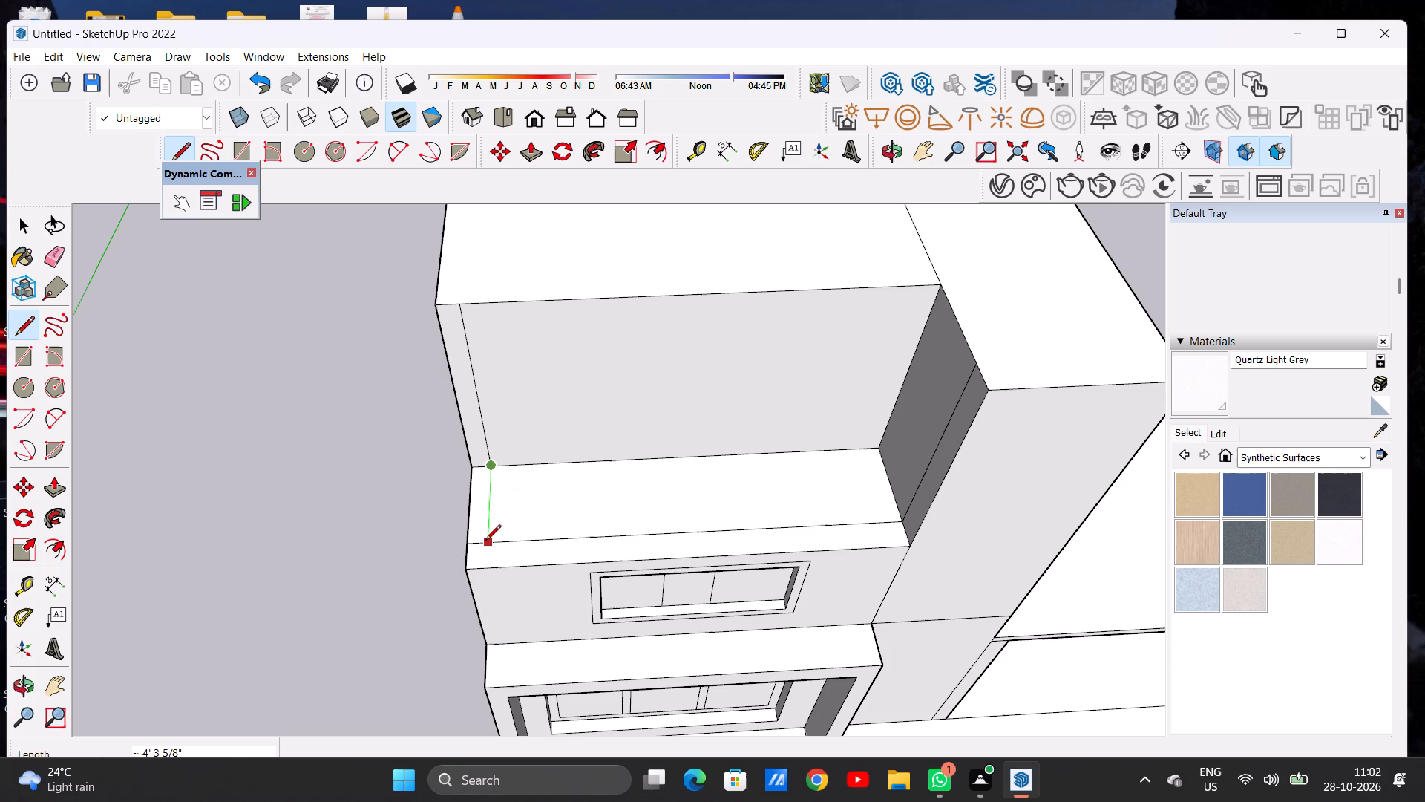
left_click(485, 541)
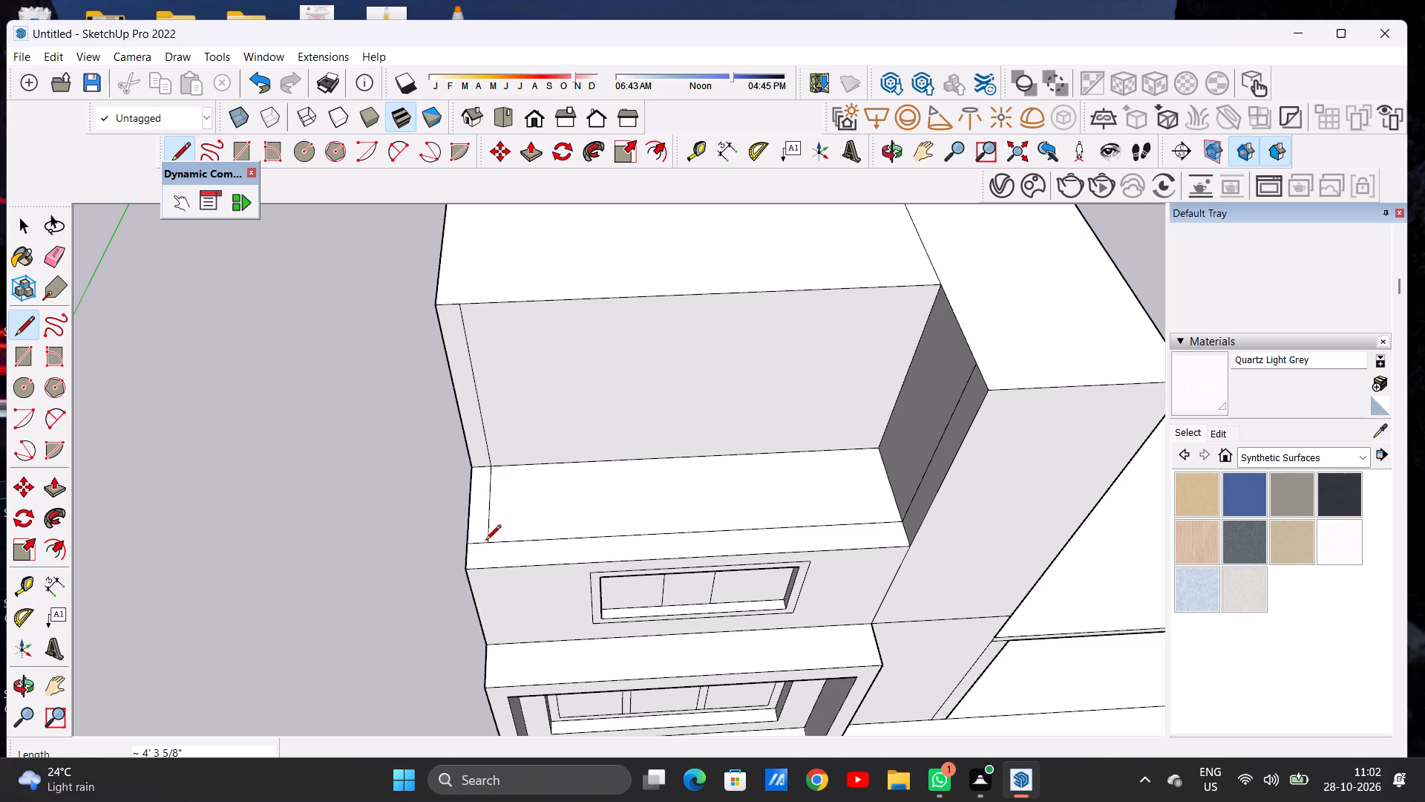
key("space")
Erase the short piece of the front terrace line between the outer edge and the new side line.
scroll(485, 541, "up", 2)
scroll(485, 541, "down", 1)
scroll(485, 541, "up", 2)
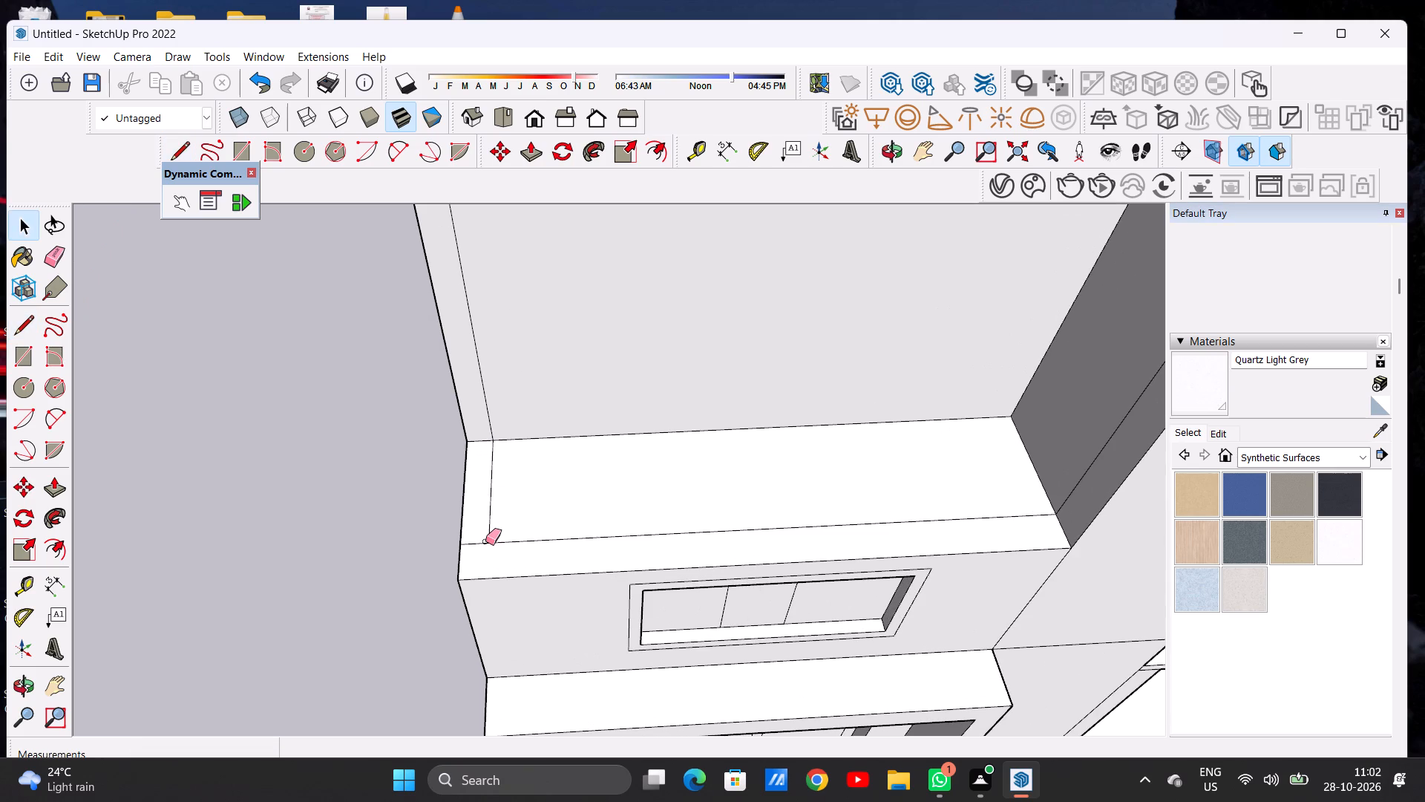
key("e")
scroll(485, 541, "up", 4)
left_click_drag(473, 533, 471, 544)
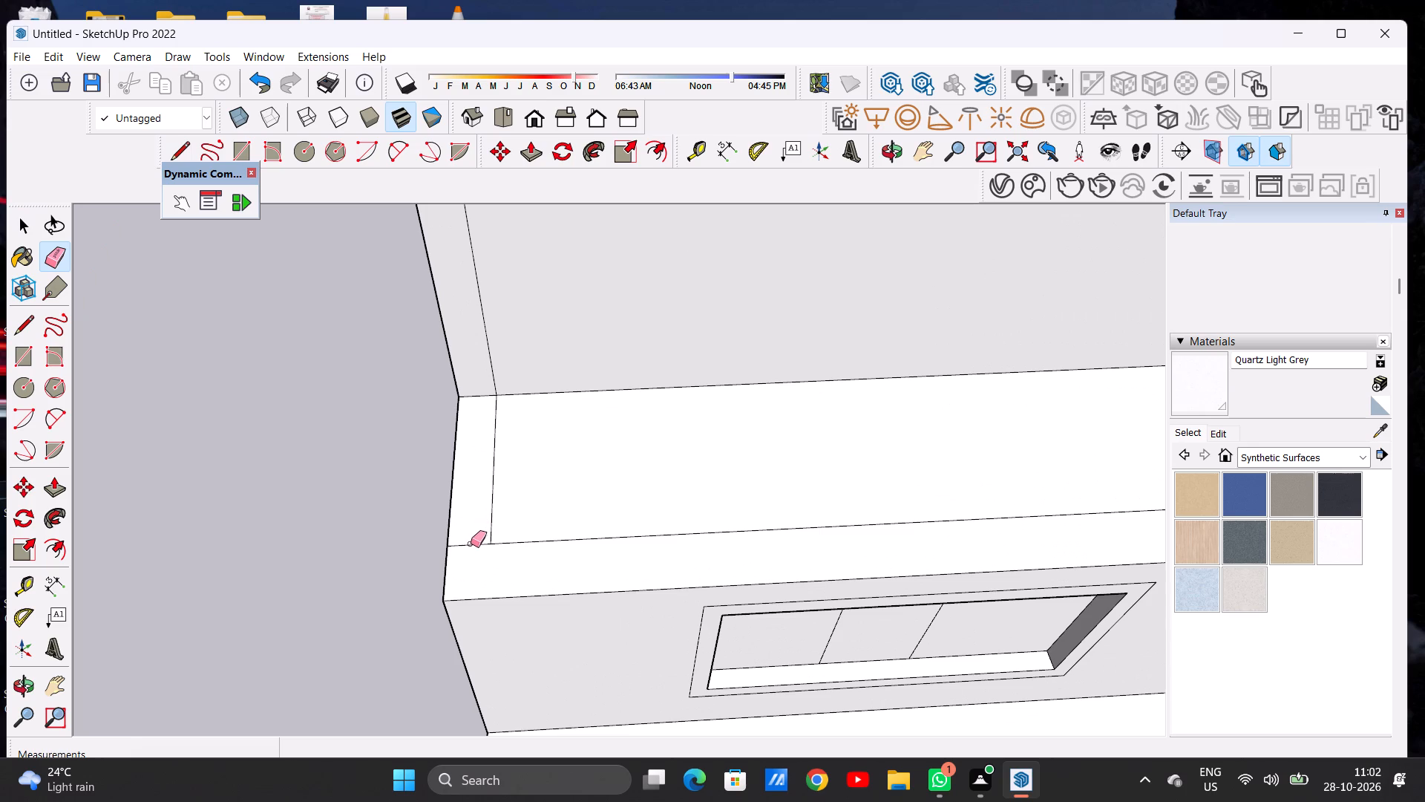
left_click_drag(471, 544, 471, 547)
key("space")
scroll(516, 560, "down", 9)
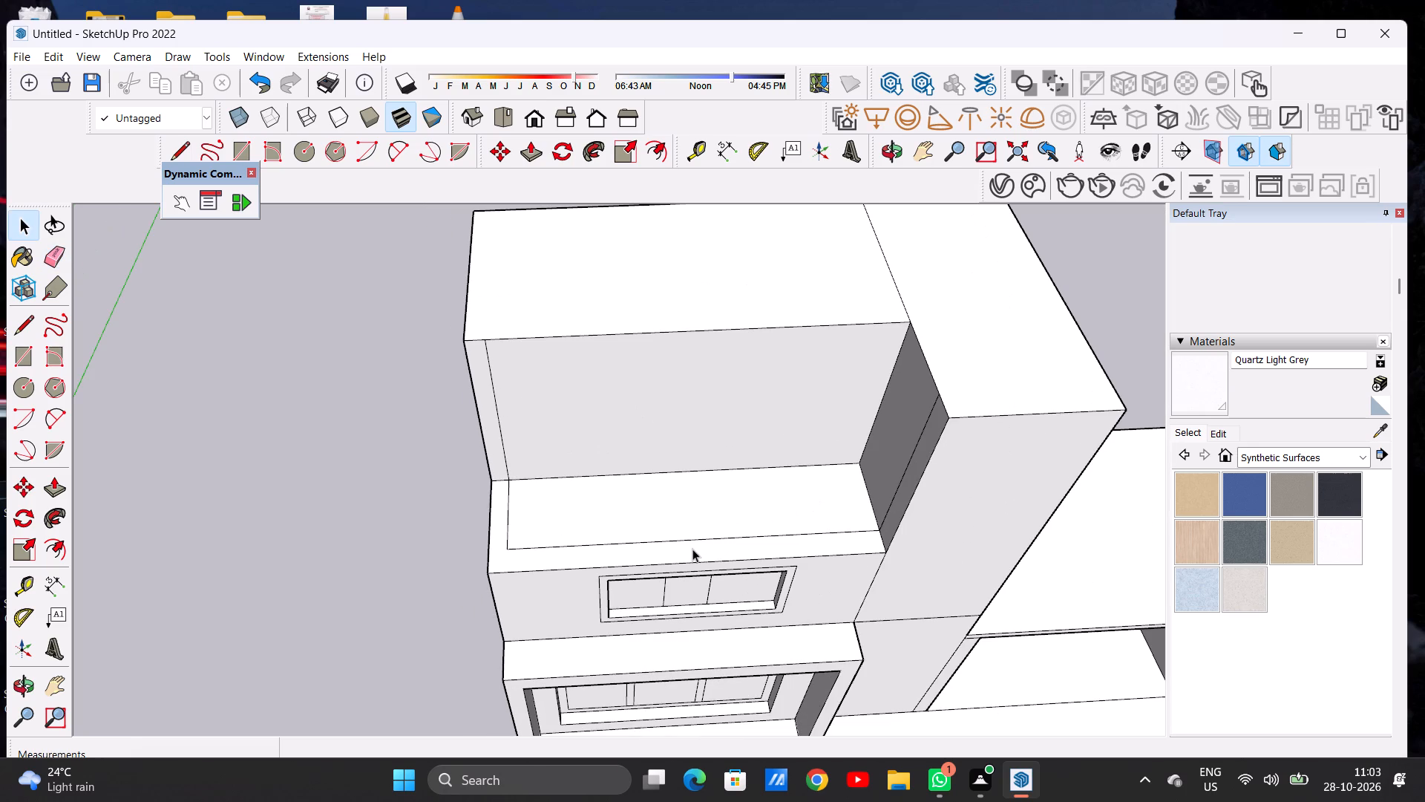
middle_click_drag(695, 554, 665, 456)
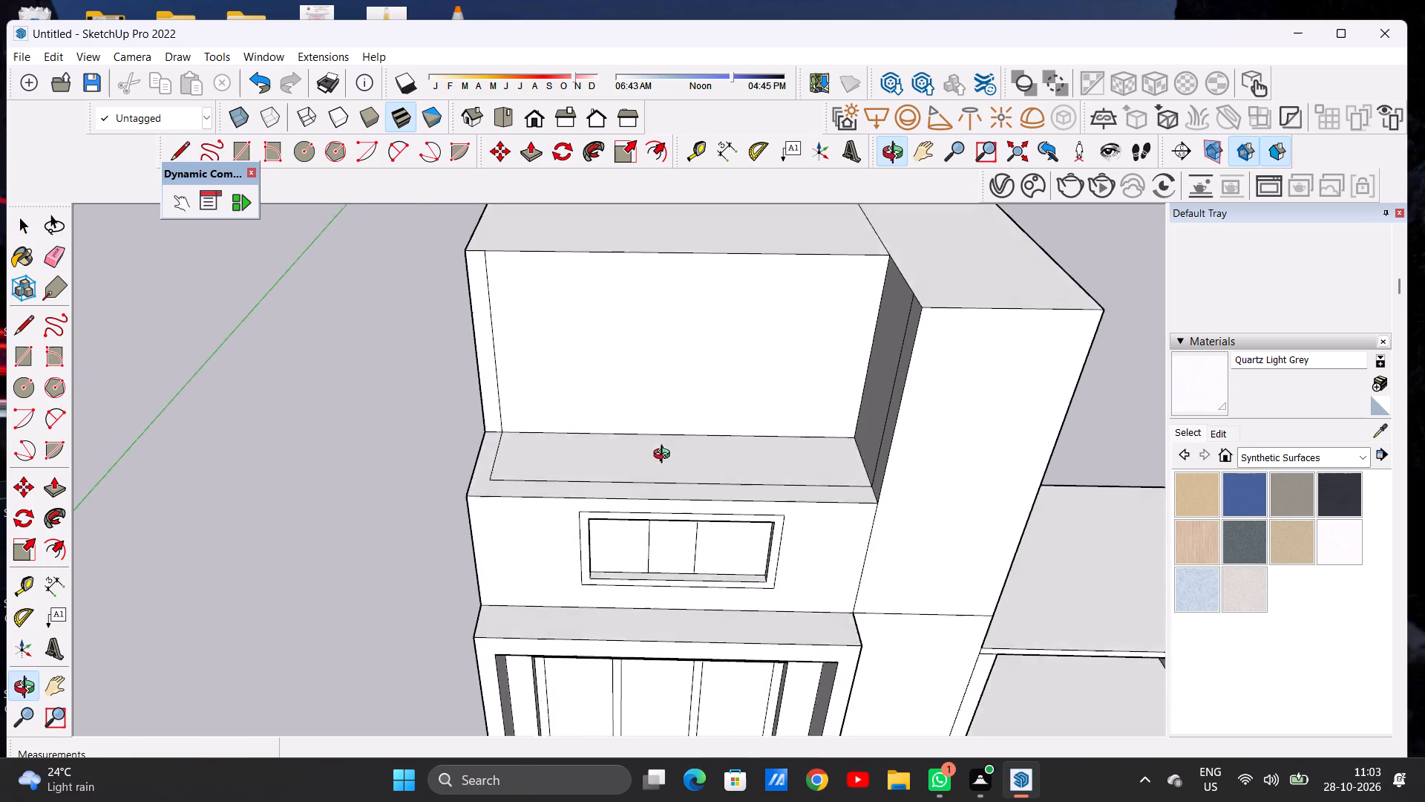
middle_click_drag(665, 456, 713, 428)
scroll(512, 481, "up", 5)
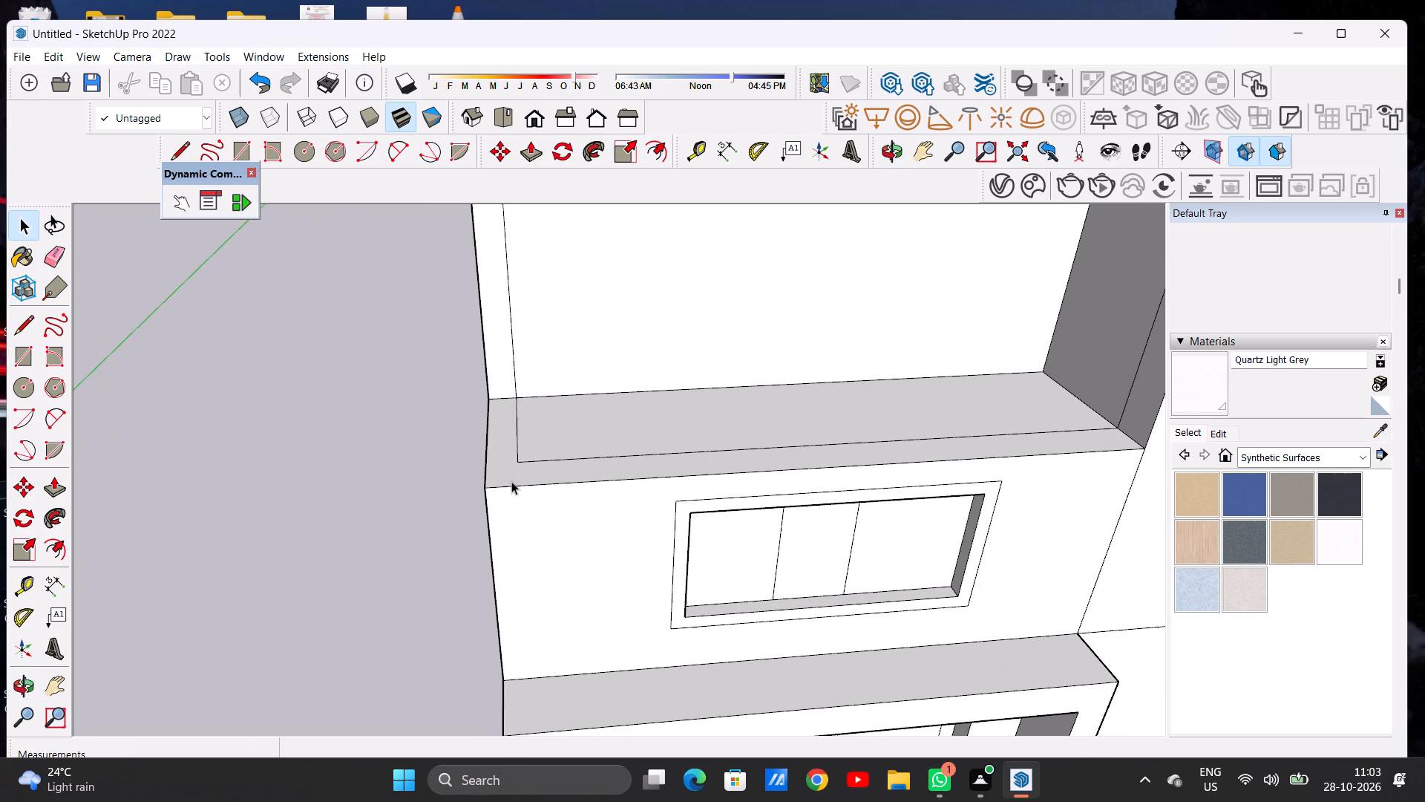
Push/Pull the L-shaped border around the roof terrace up about 11 13/16" as a parapet.
middle_click_drag(508, 472, 519, 526)
scroll(510, 501, "up", 2)
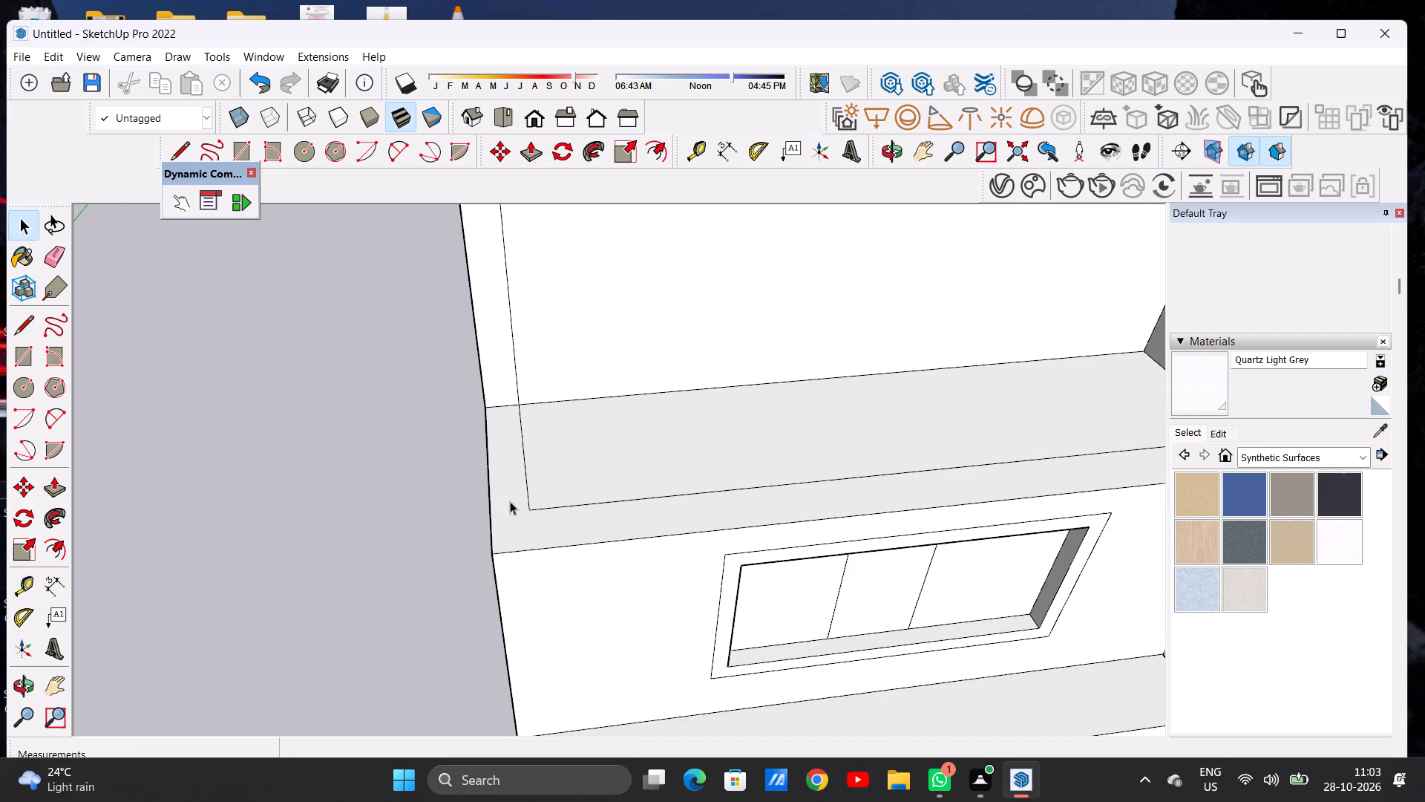
key("p")
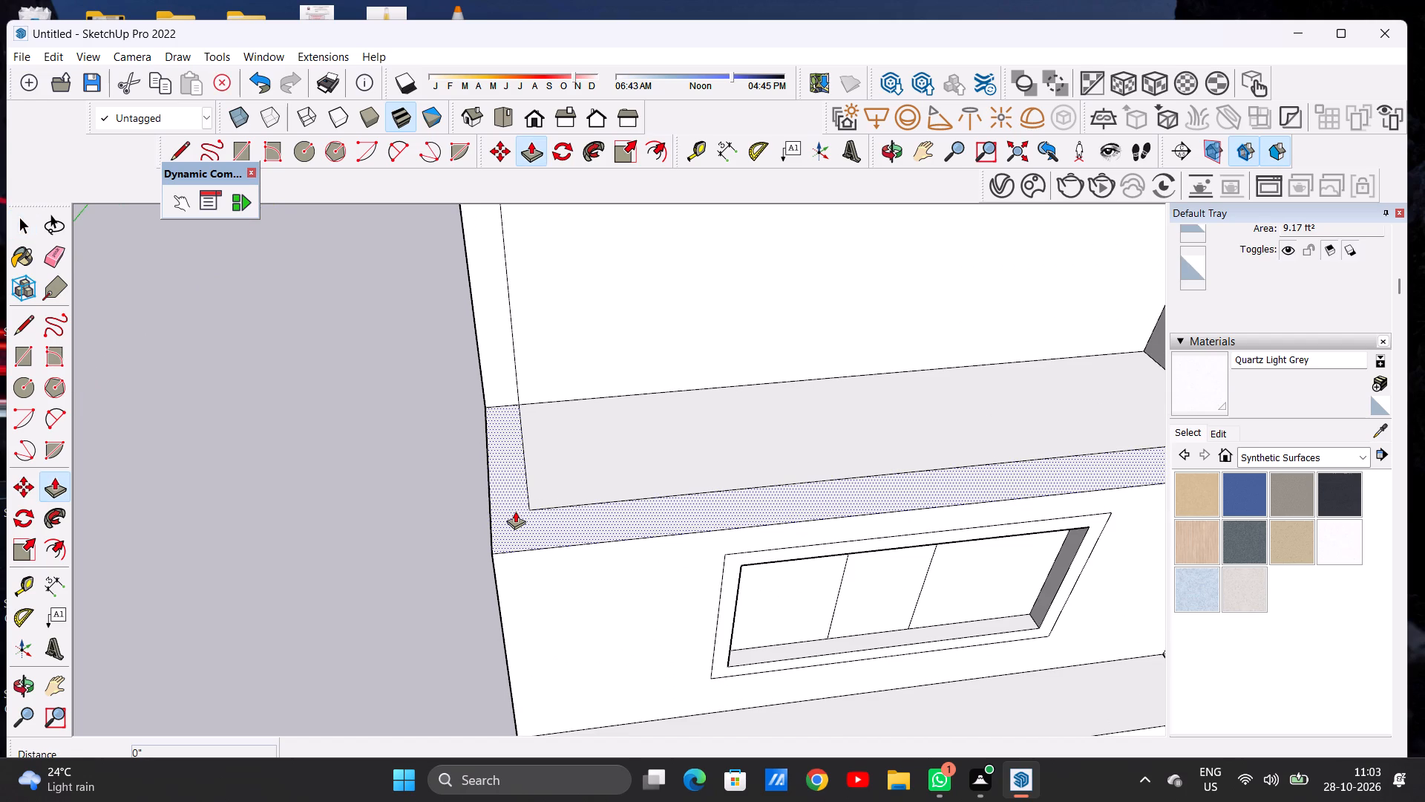
left_click(515, 511)
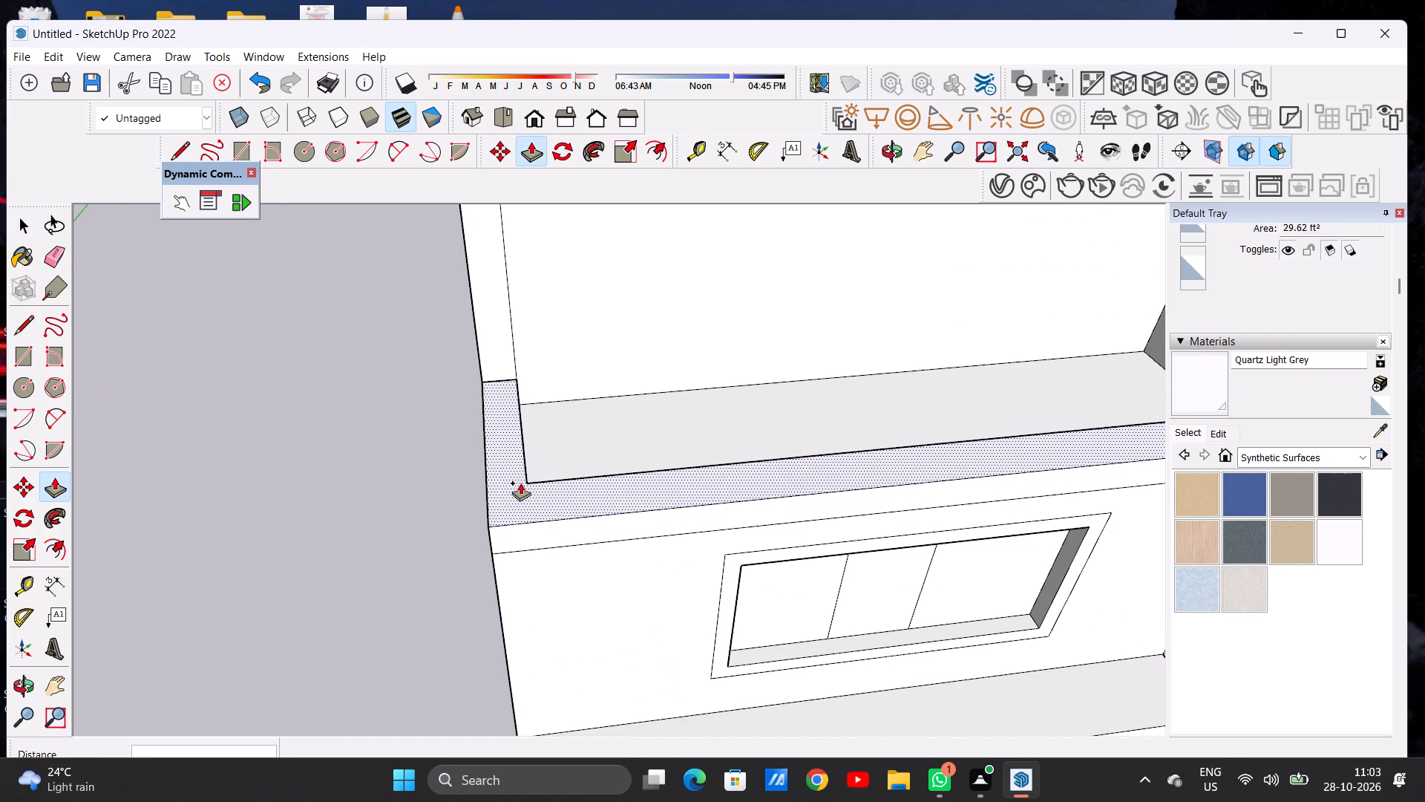
left_click(520, 478)
key("space")
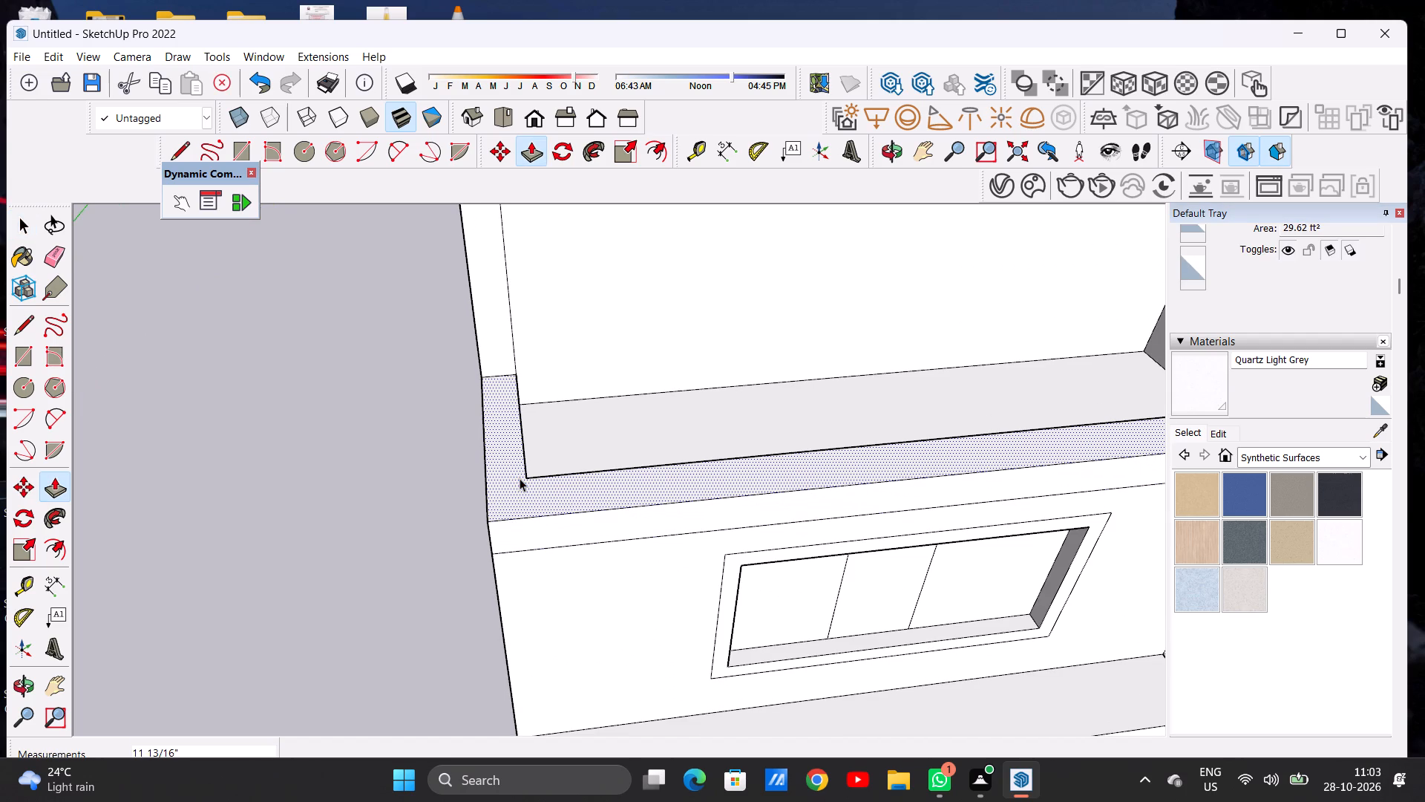
Examine the terrace parapet and the whole building mass from several angles.
scroll(684, 535, "down", 5)
middle_click_drag(779, 530, 680, 354)
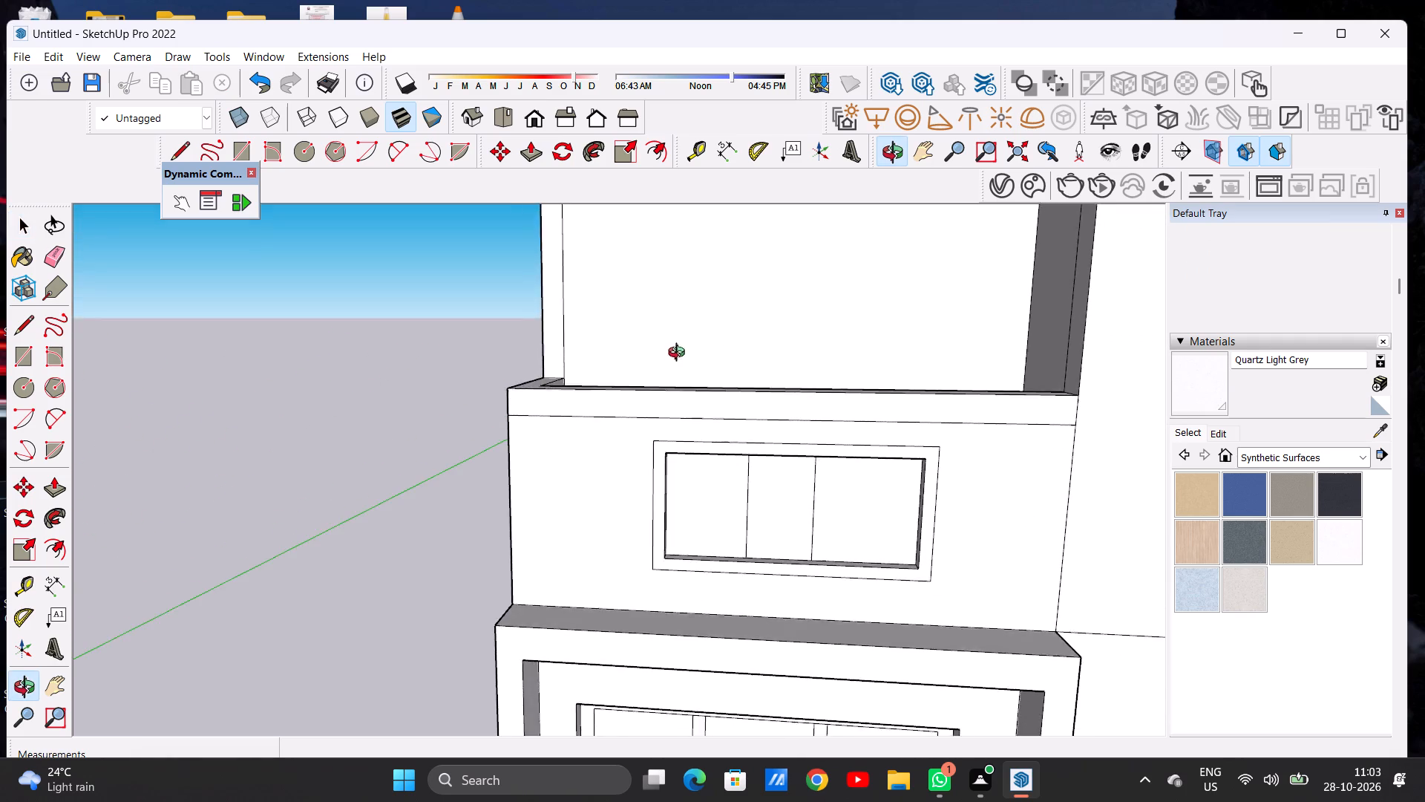
middle_click_drag(680, 354, 733, 335)
scroll(536, 447, "down", 5)
middle_click_drag(617, 417, 594, 637)
middle_click_drag(721, 441, 730, 512)
scroll(730, 512, "up", 5)
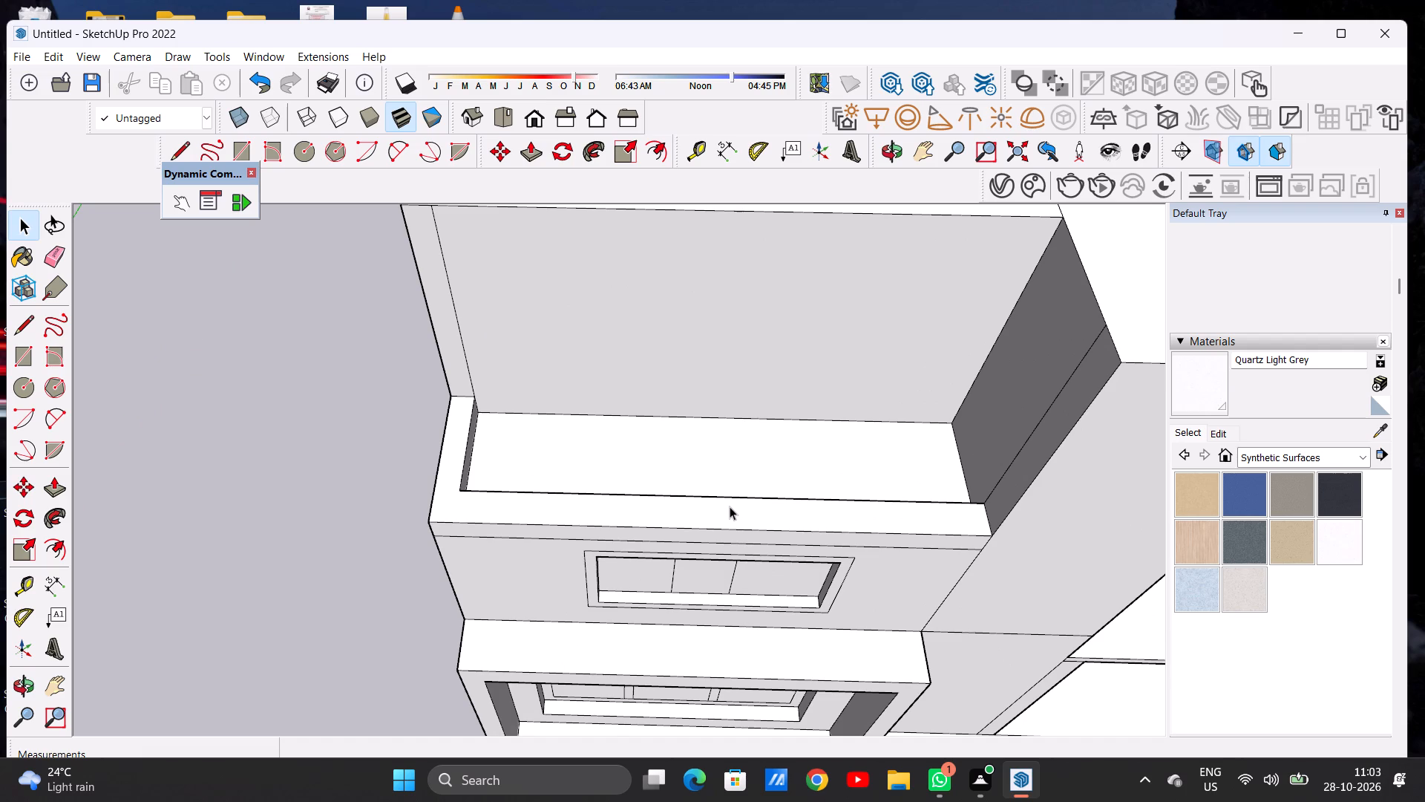
scroll(665, 506, "down", 1)
scroll(673, 512, "up", 1)
scroll(677, 515, "down", 4)
middle_click_drag(704, 528, 708, 505)
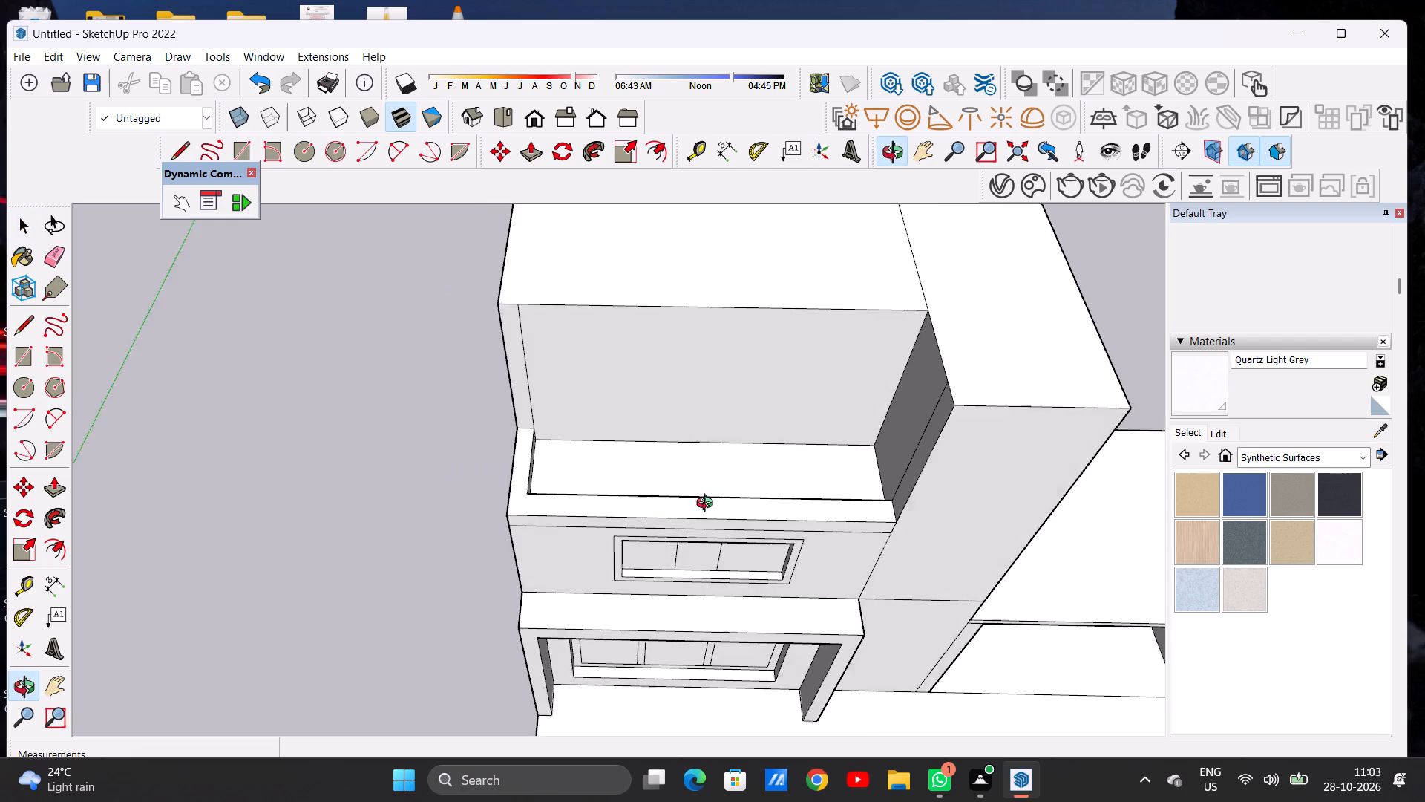
middle_click_drag(708, 505, 718, 417)
scroll(615, 495, "down", 5)
middle_click_drag(689, 476, 683, 383)
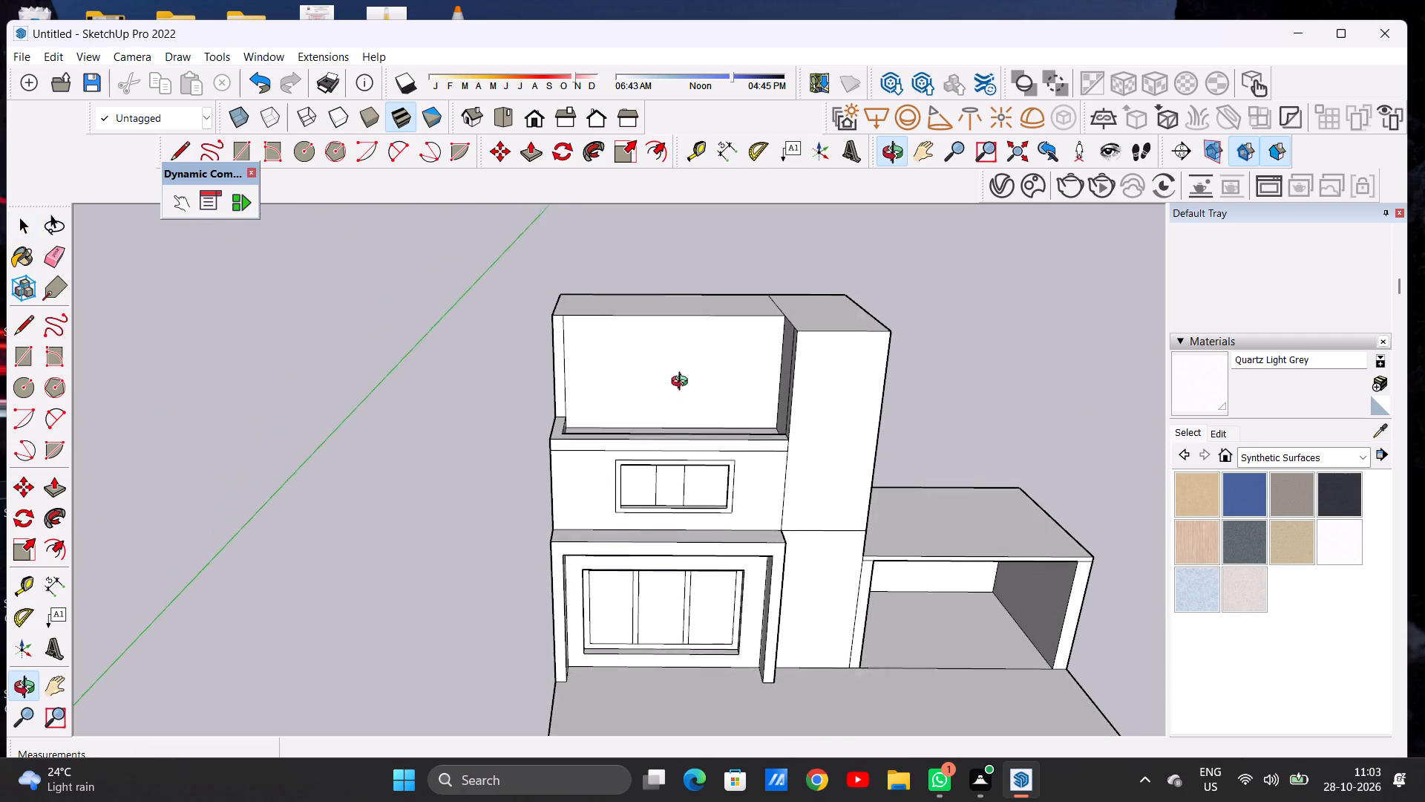
middle_click_drag(683, 383, 683, 379)
scroll(647, 460, "down", 6)
middle_click_drag(686, 468, 650, 409)
Draw a rectangle about 10' 1 1/16" by 8' 11 3/16" on the top block's front face, standing on its base edge at the terrace.
scroll(650, 402, "up", 1)
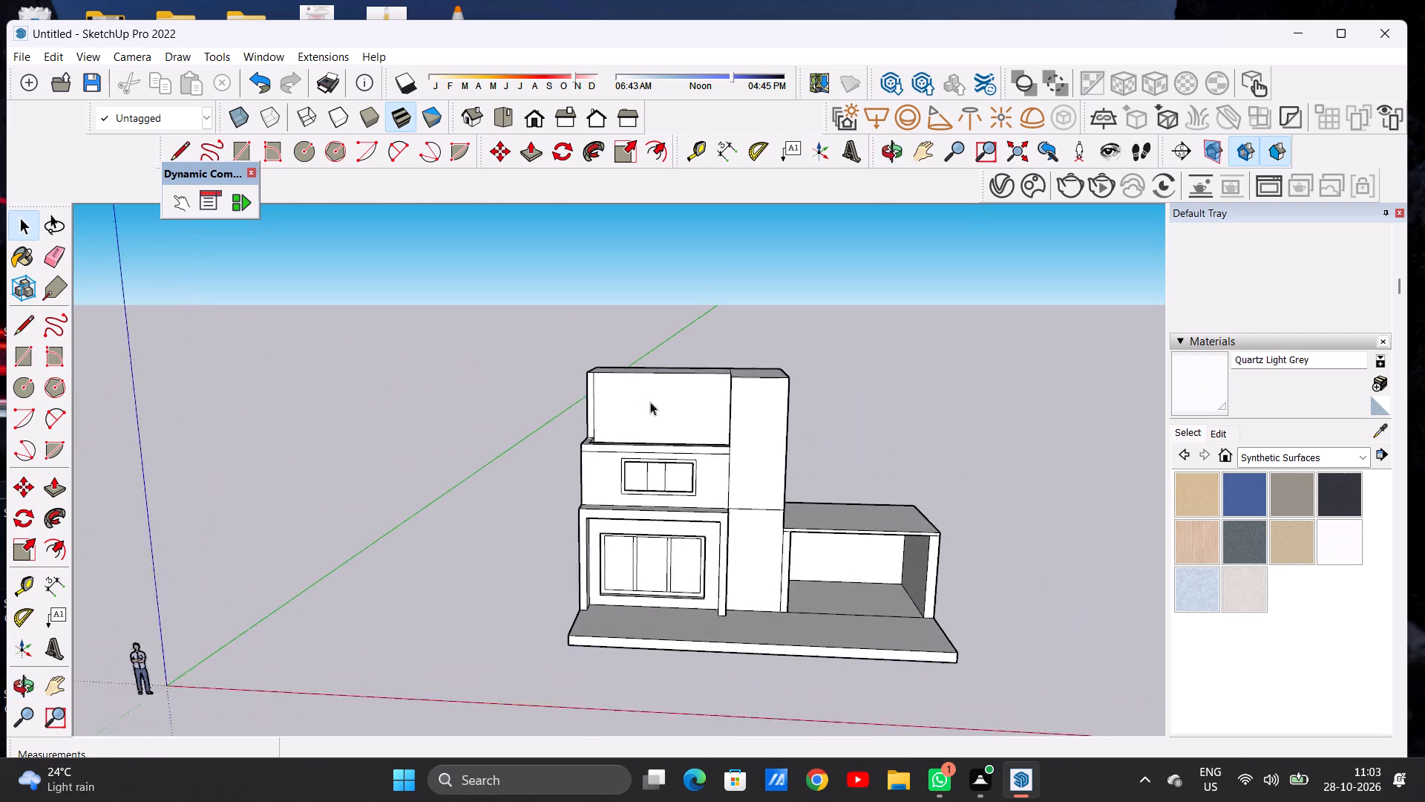
scroll(650, 402, "up", 5)
middle_click_drag(637, 414, 656, 467)
scroll(733, 410, "up", 8)
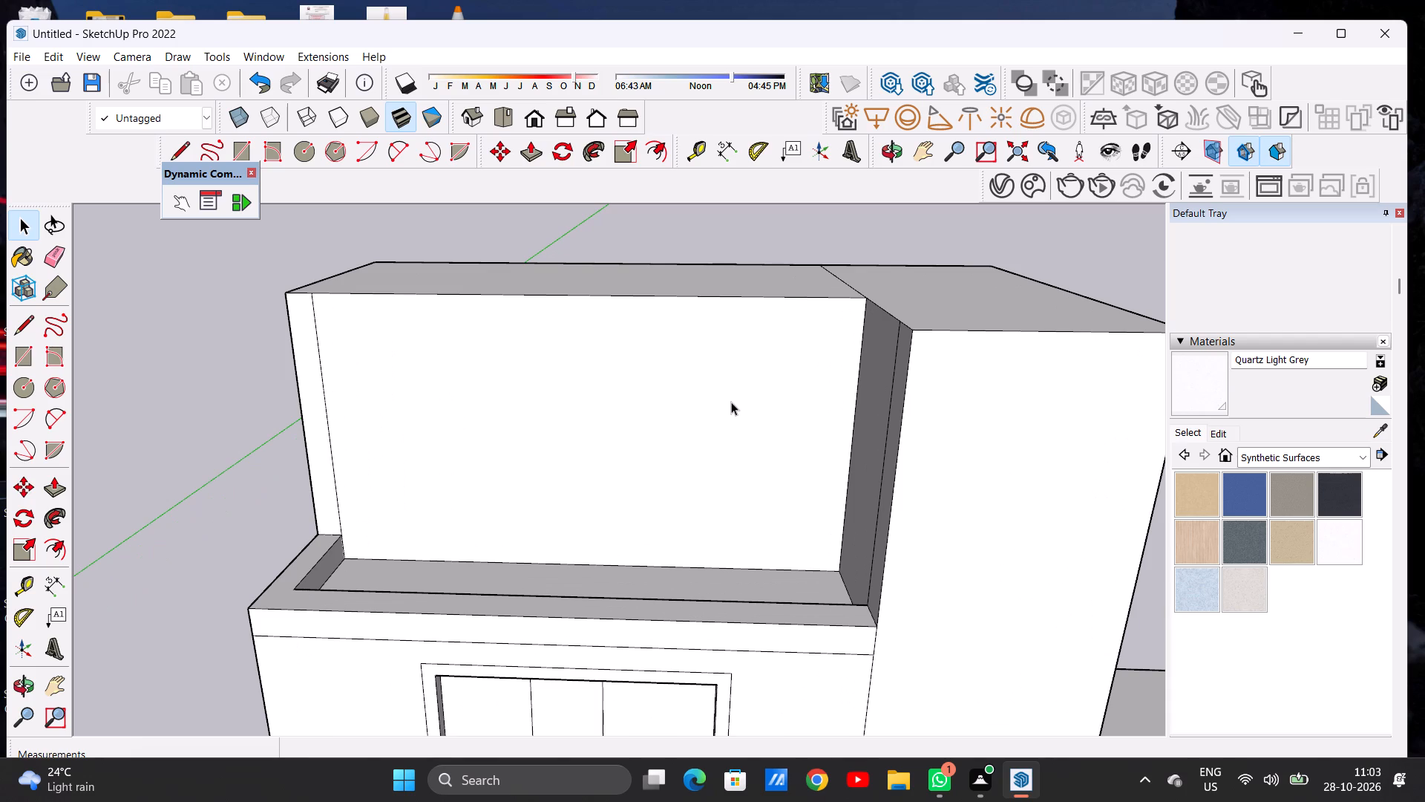
key("r")
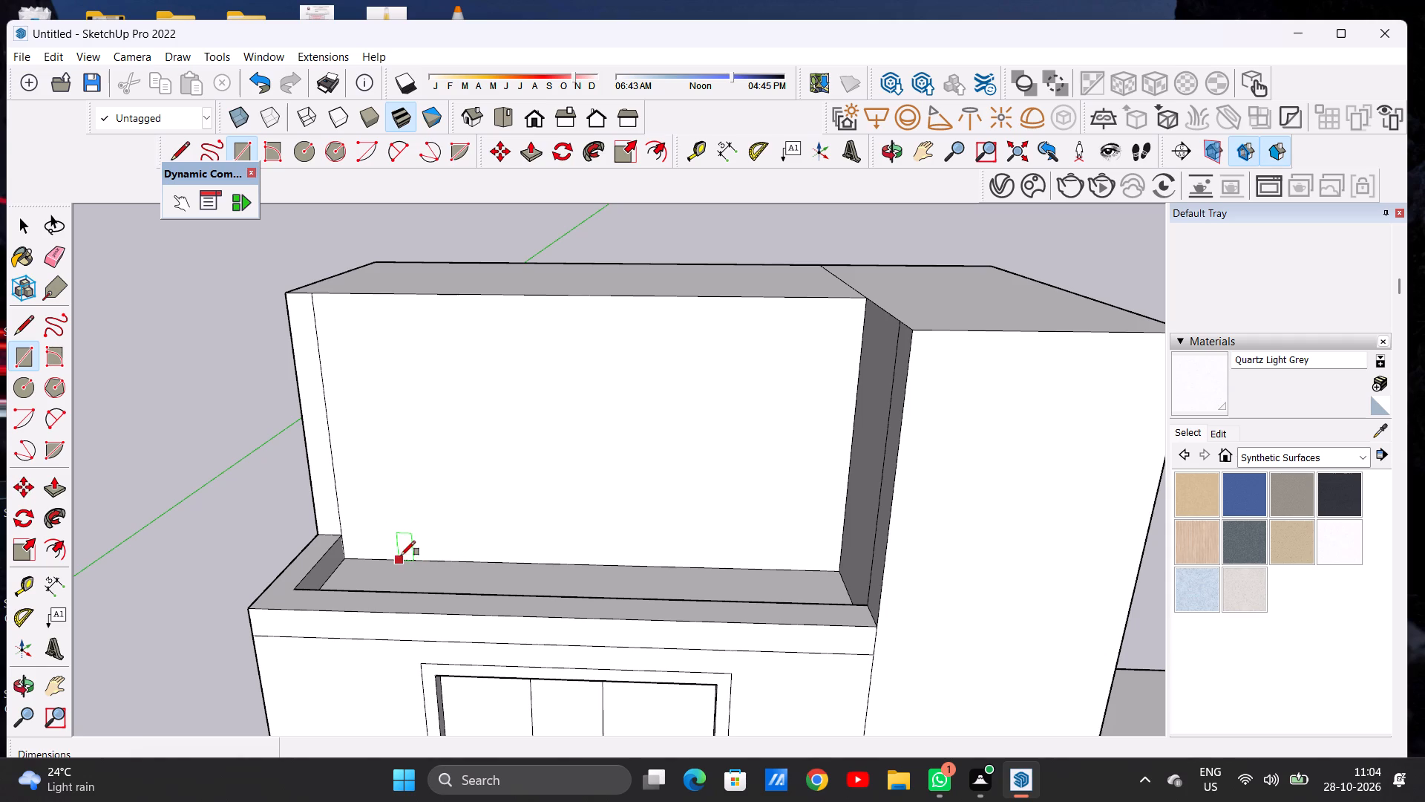
left_click(401, 555)
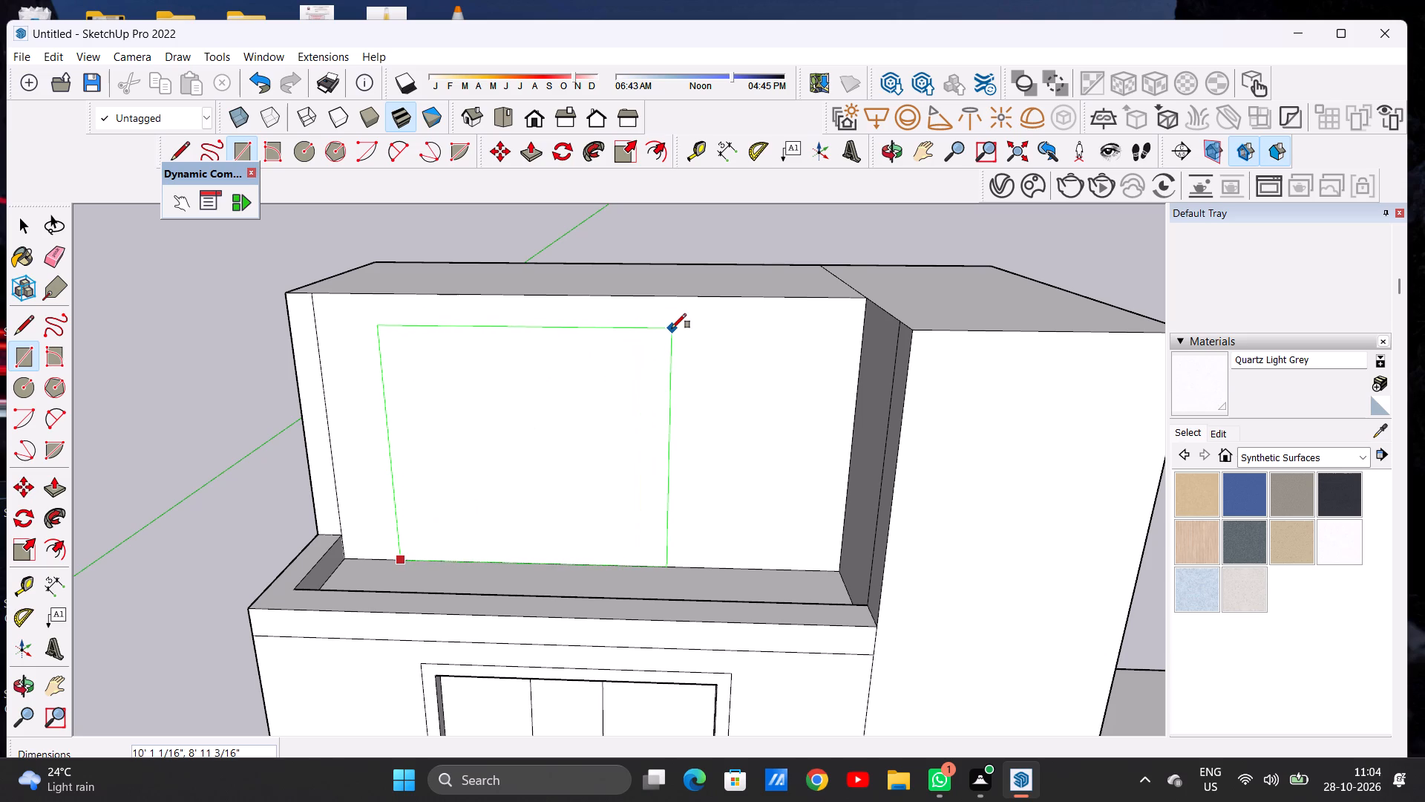
left_click(672, 328)
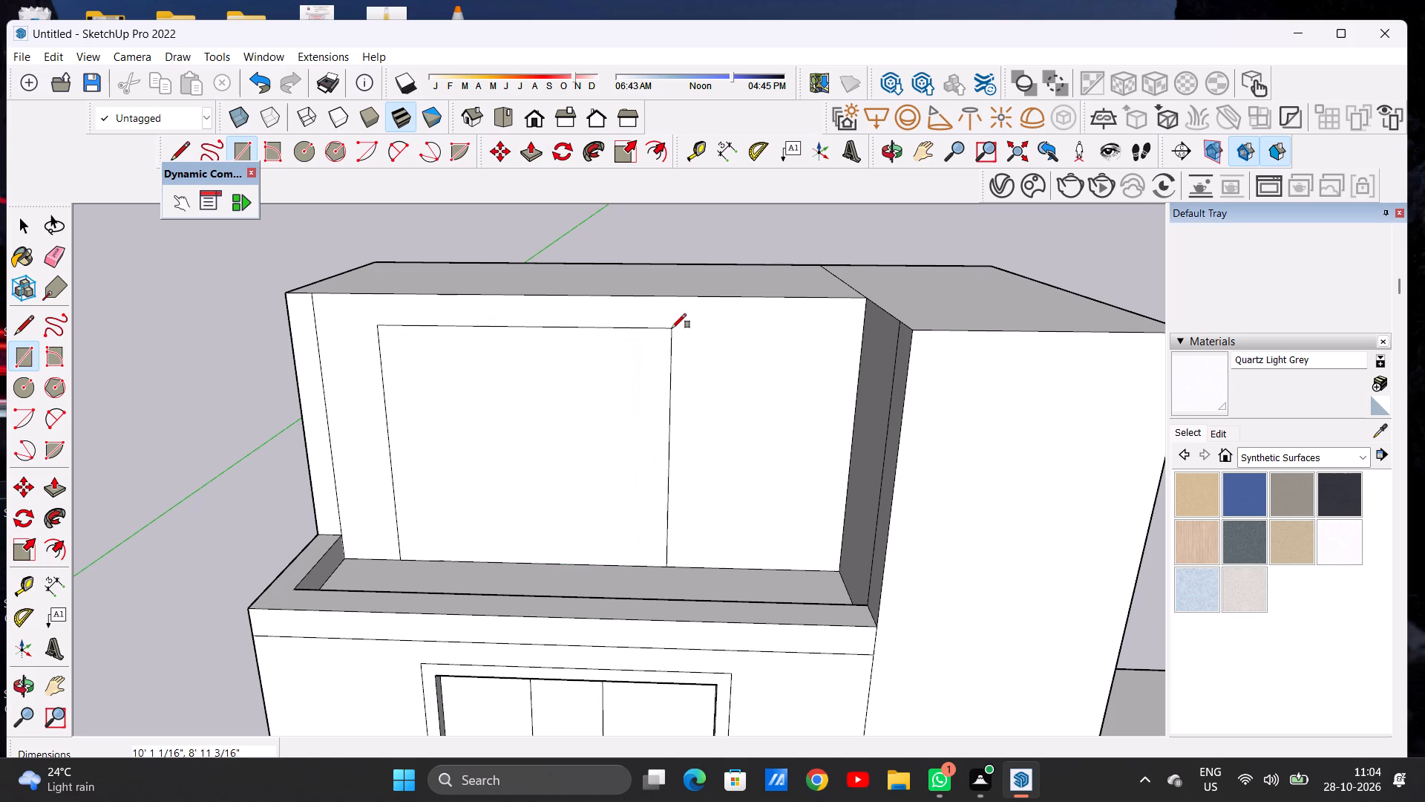
key("space")
Offset the new rectangle's outline inward about 3 7/8" to form an opening frame.
scroll(565, 419, "down", 2)
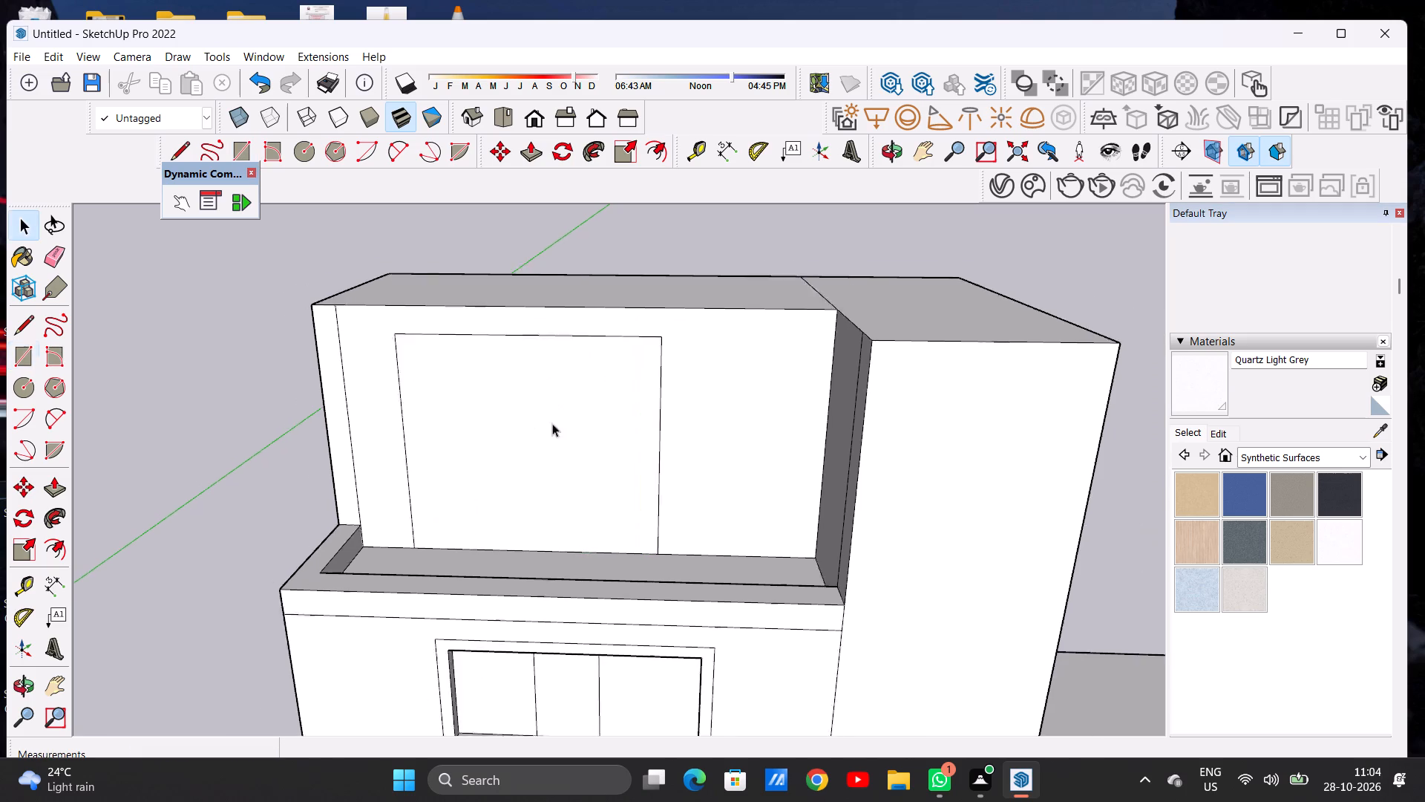
scroll(552, 423, "down", 4)
middle_click_drag(556, 455, 575, 379)
scroll(569, 385, "up", 7)
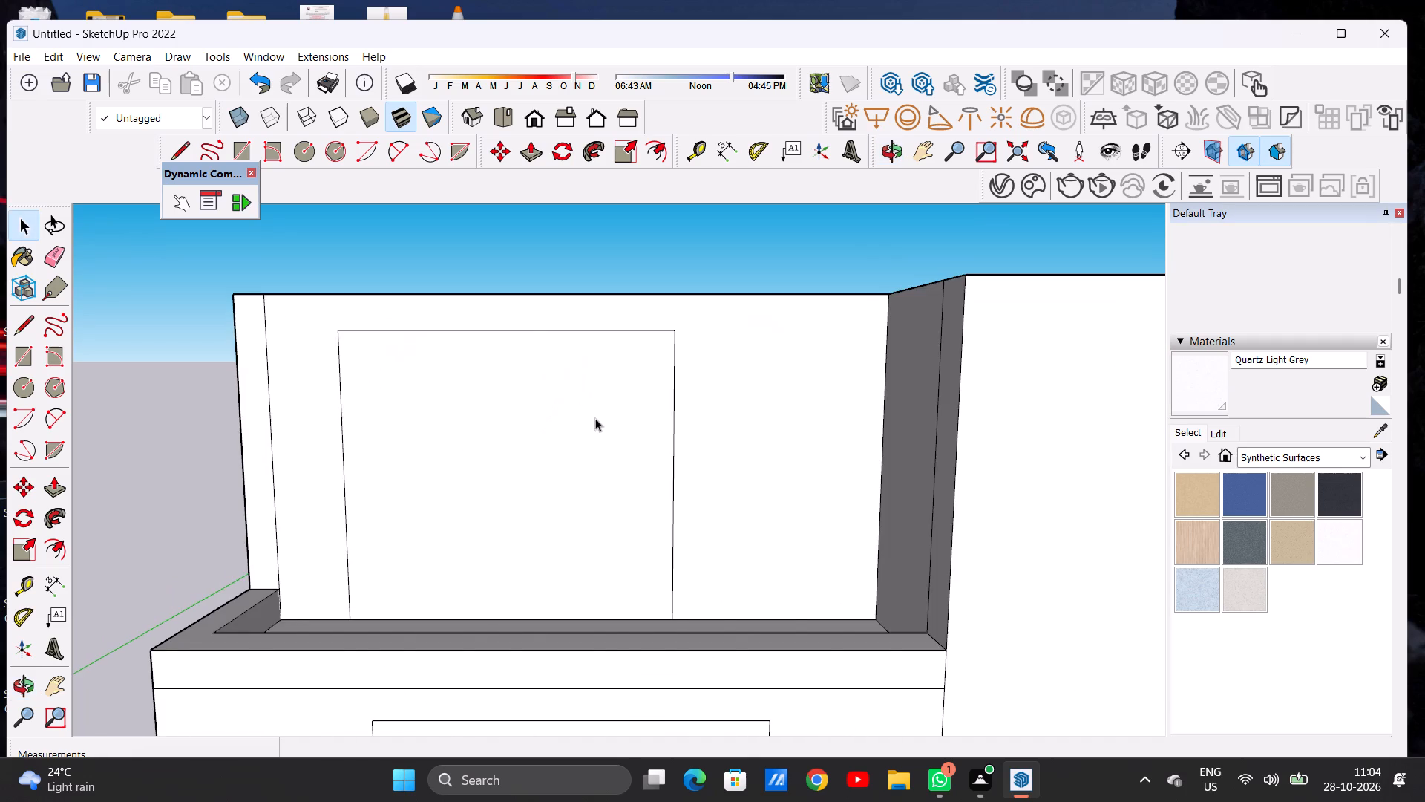
middle_click_drag(594, 418, 576, 405)
scroll(576, 405, "up", 1)
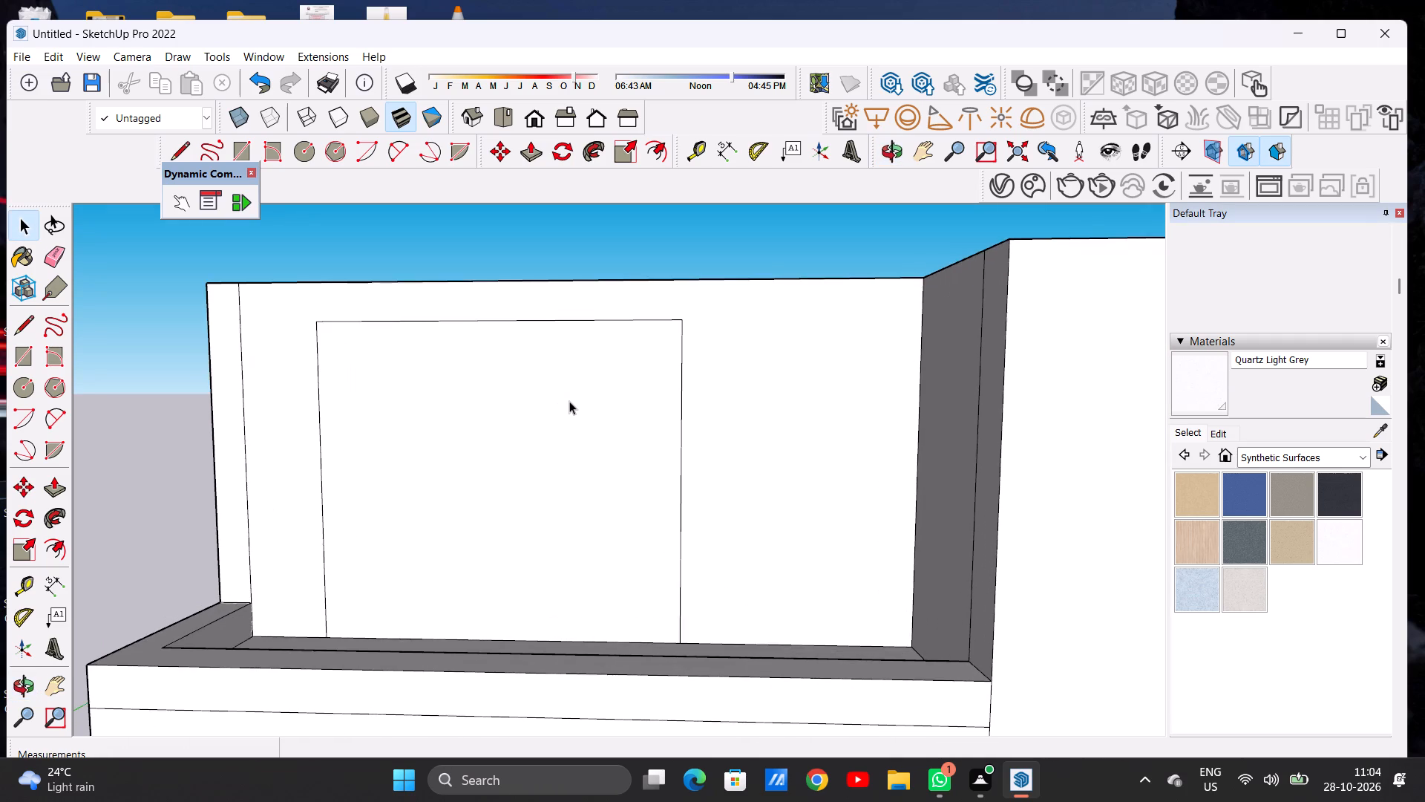
scroll(569, 401, "down", 4)
middle_click(421, 436)
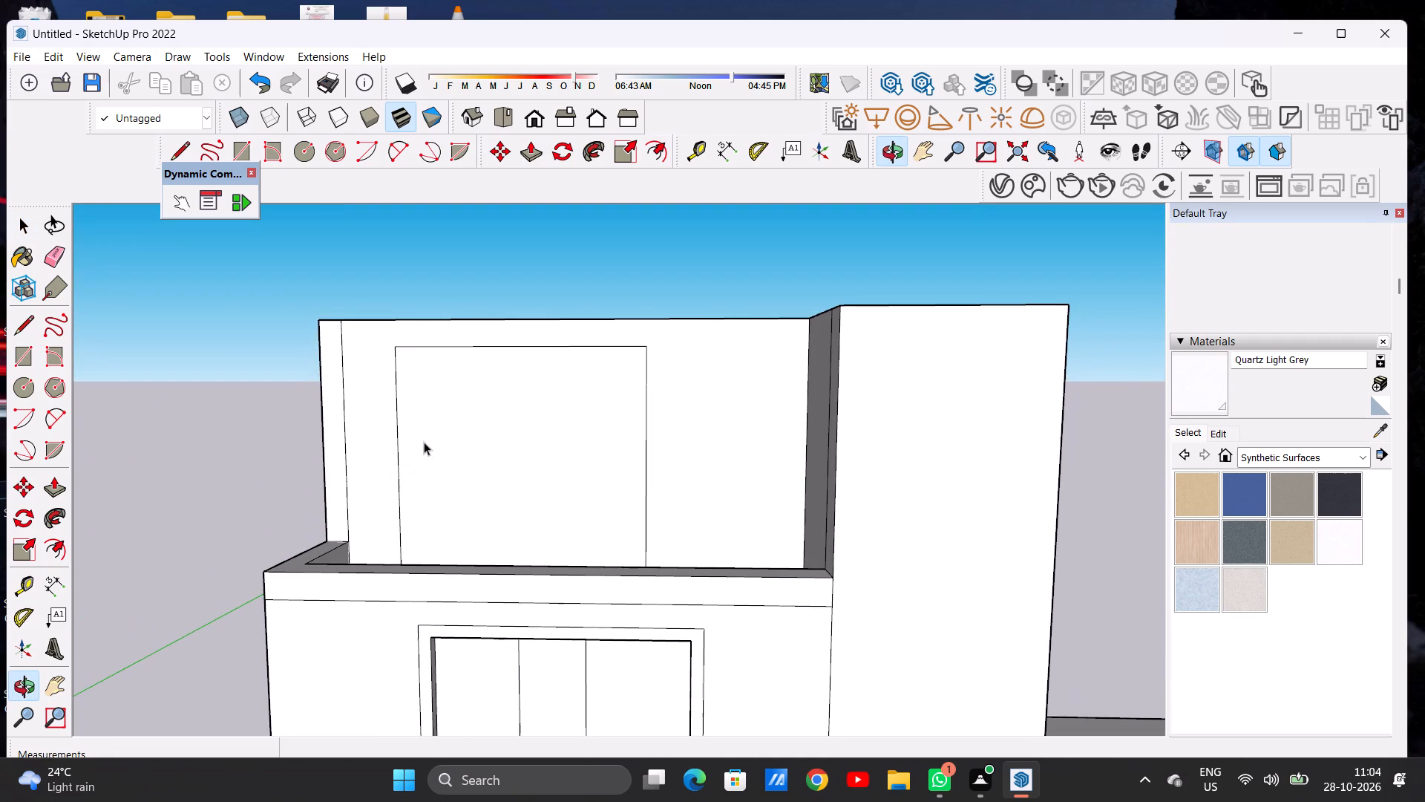
scroll(379, 460, "down", 2)
scroll(554, 421, "up", 3)
type("OF")
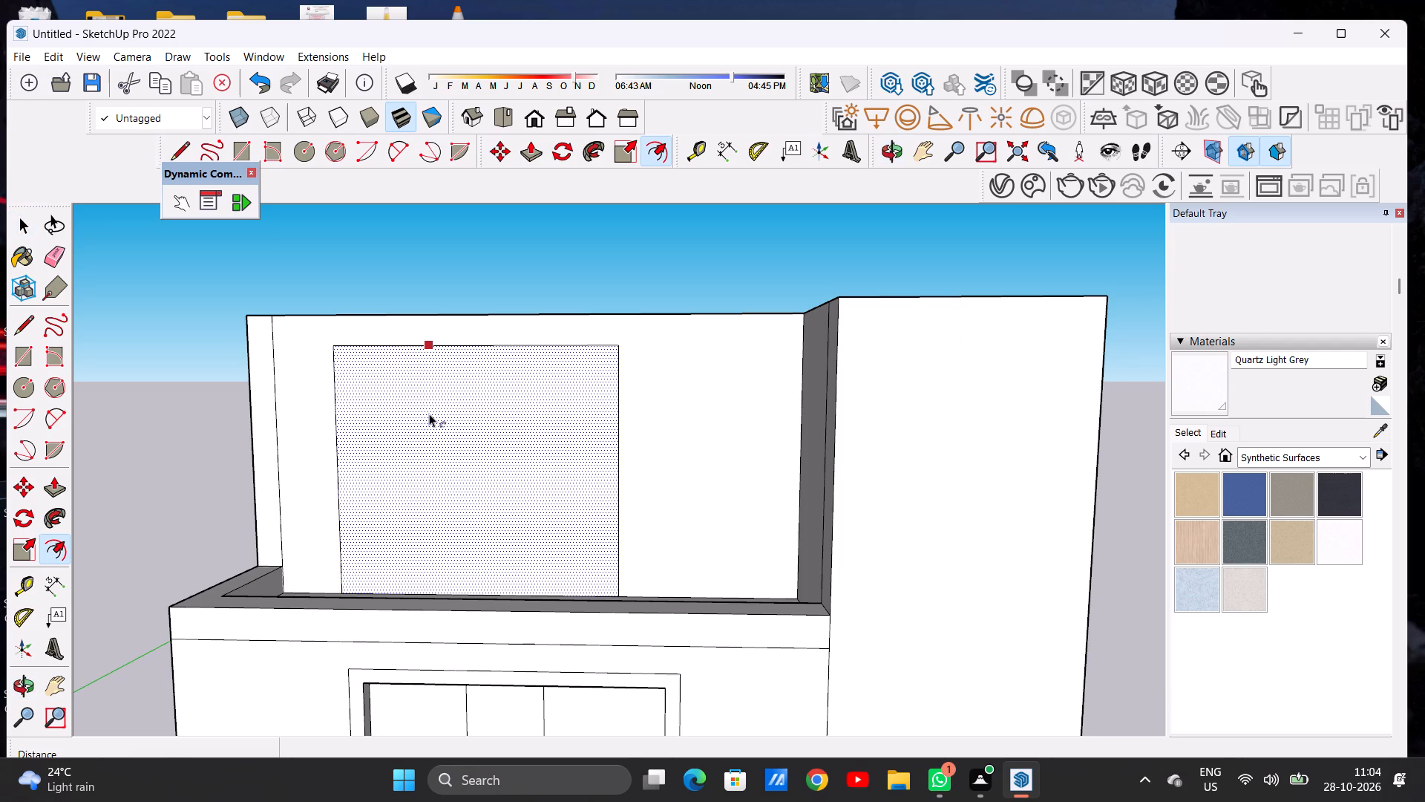
left_click(429, 414)
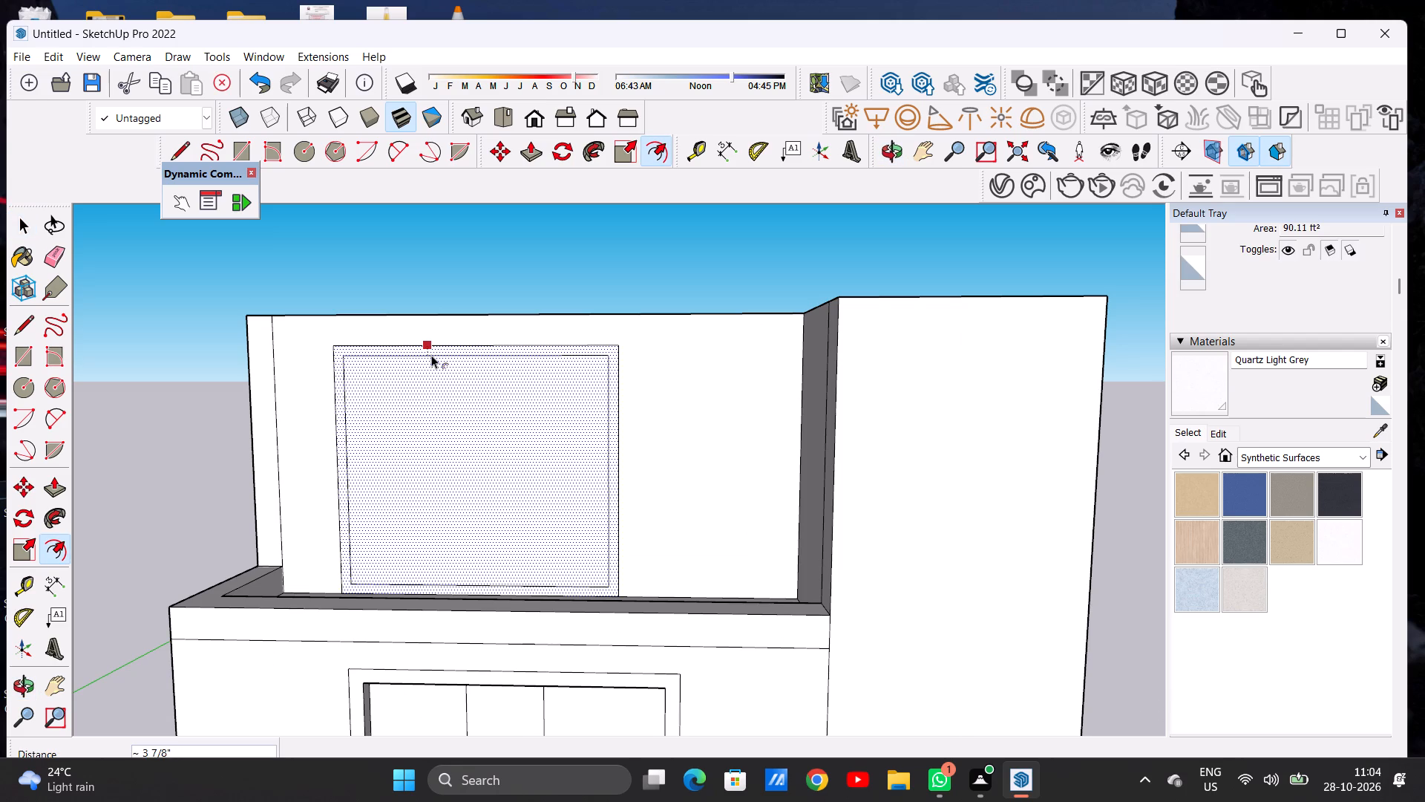
left_click(431, 355)
key("space")
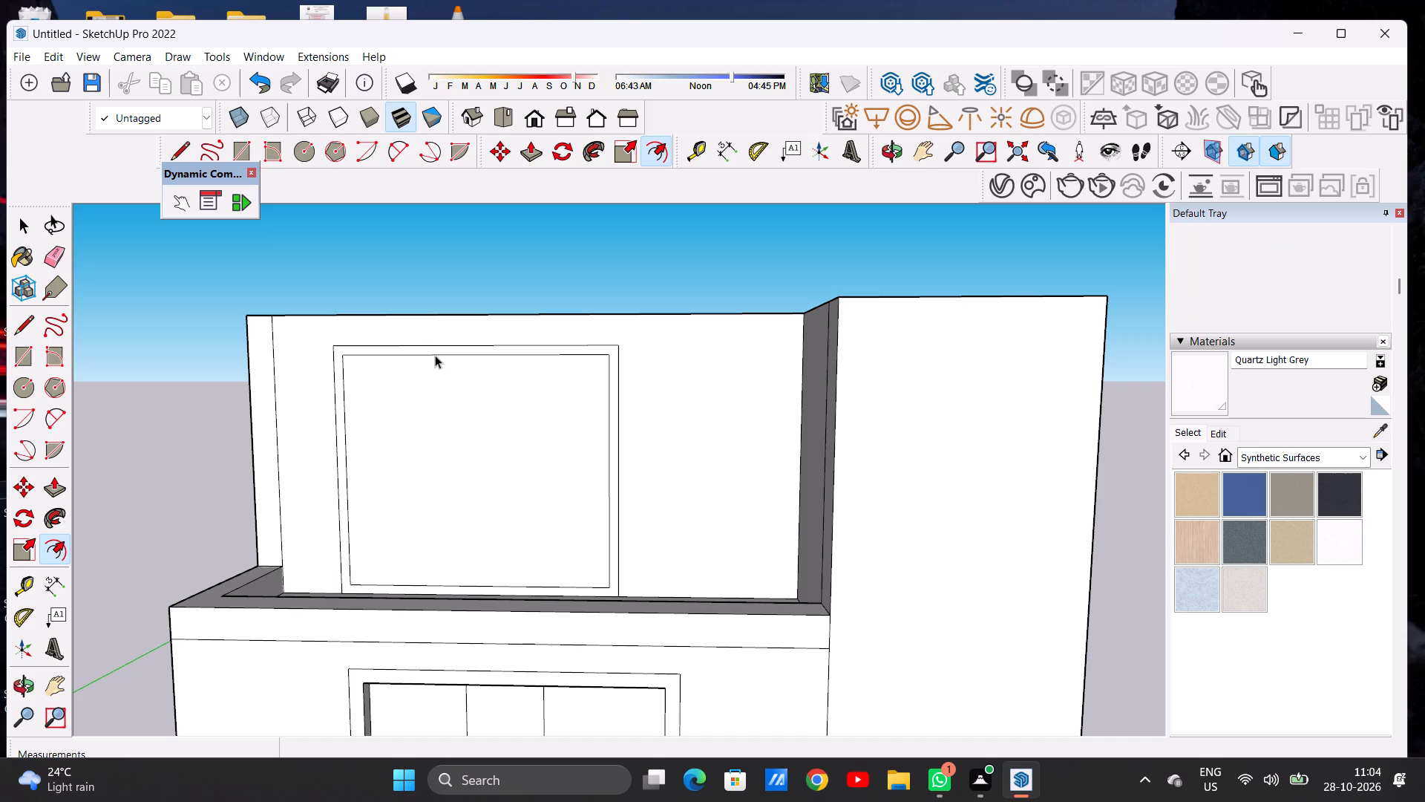
Draw two closely spaced vertical lines about 8' 3 3/8" long between the inner frame's top and bottom edges, about a quarter of the way across.
key("l")
scroll(568, 354, "down", 6)
middle_click_drag(502, 404, 479, 509)
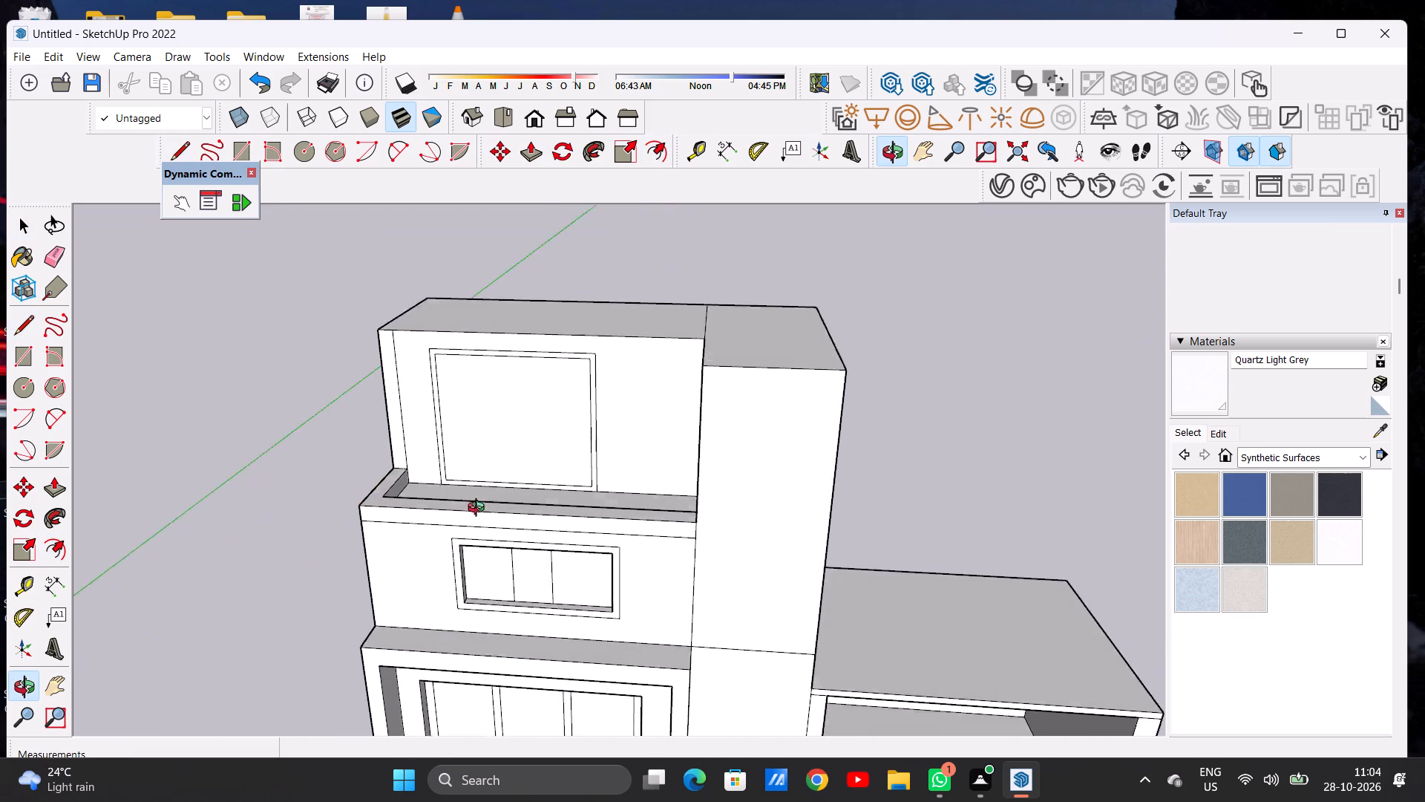
middle_click_drag(479, 509, 530, 527)
scroll(472, 379, "up", 5)
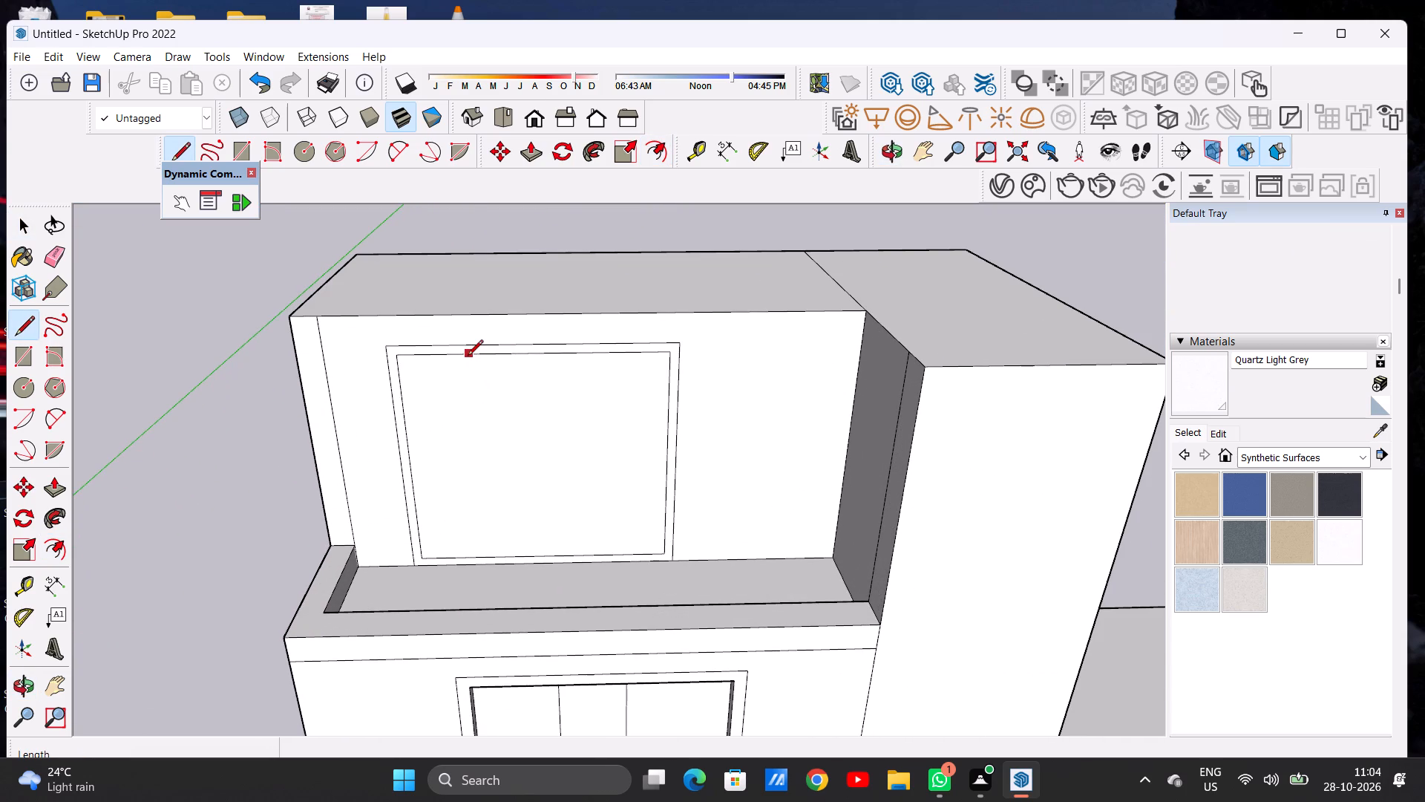
left_click(468, 356)
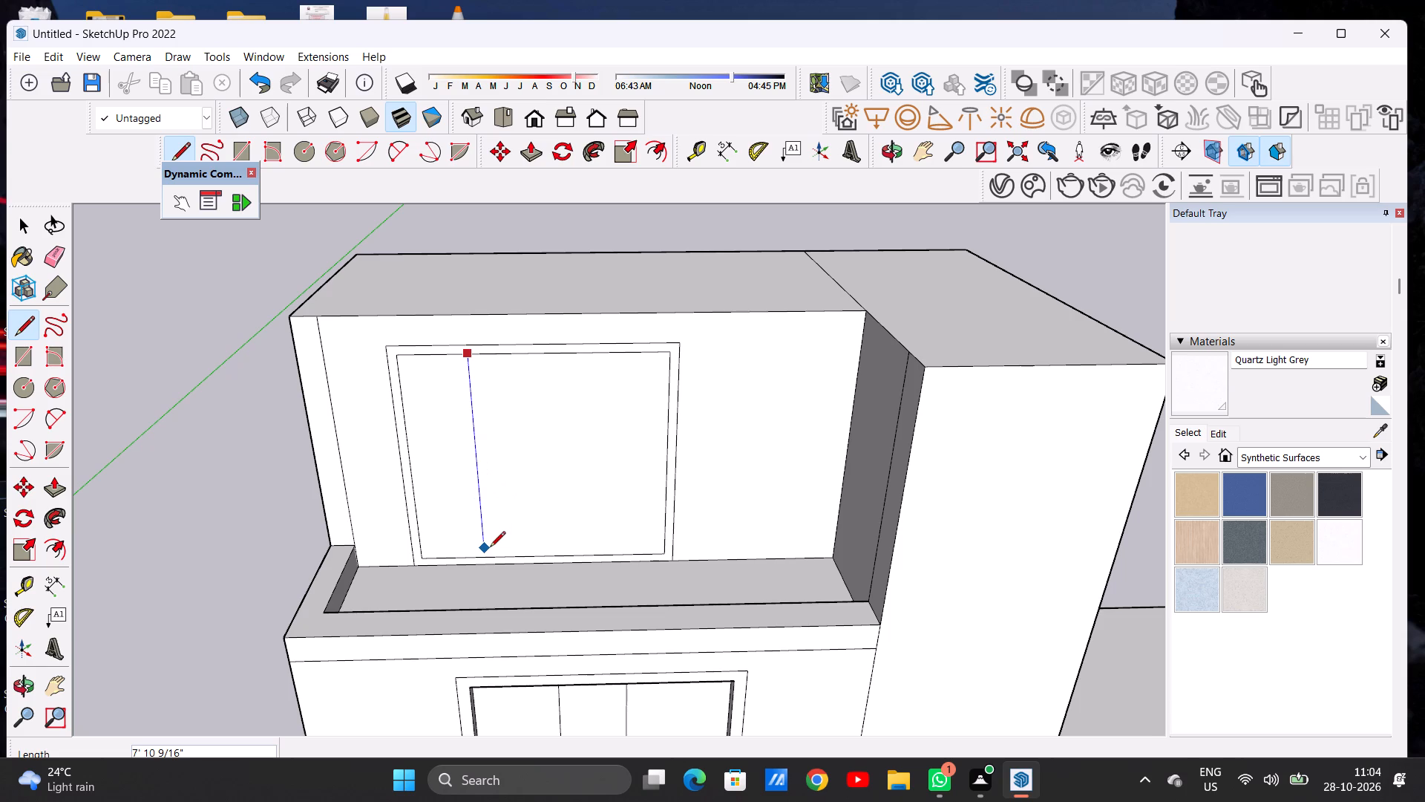
left_click(488, 554)
middle_click_drag(511, 566, 509, 498)
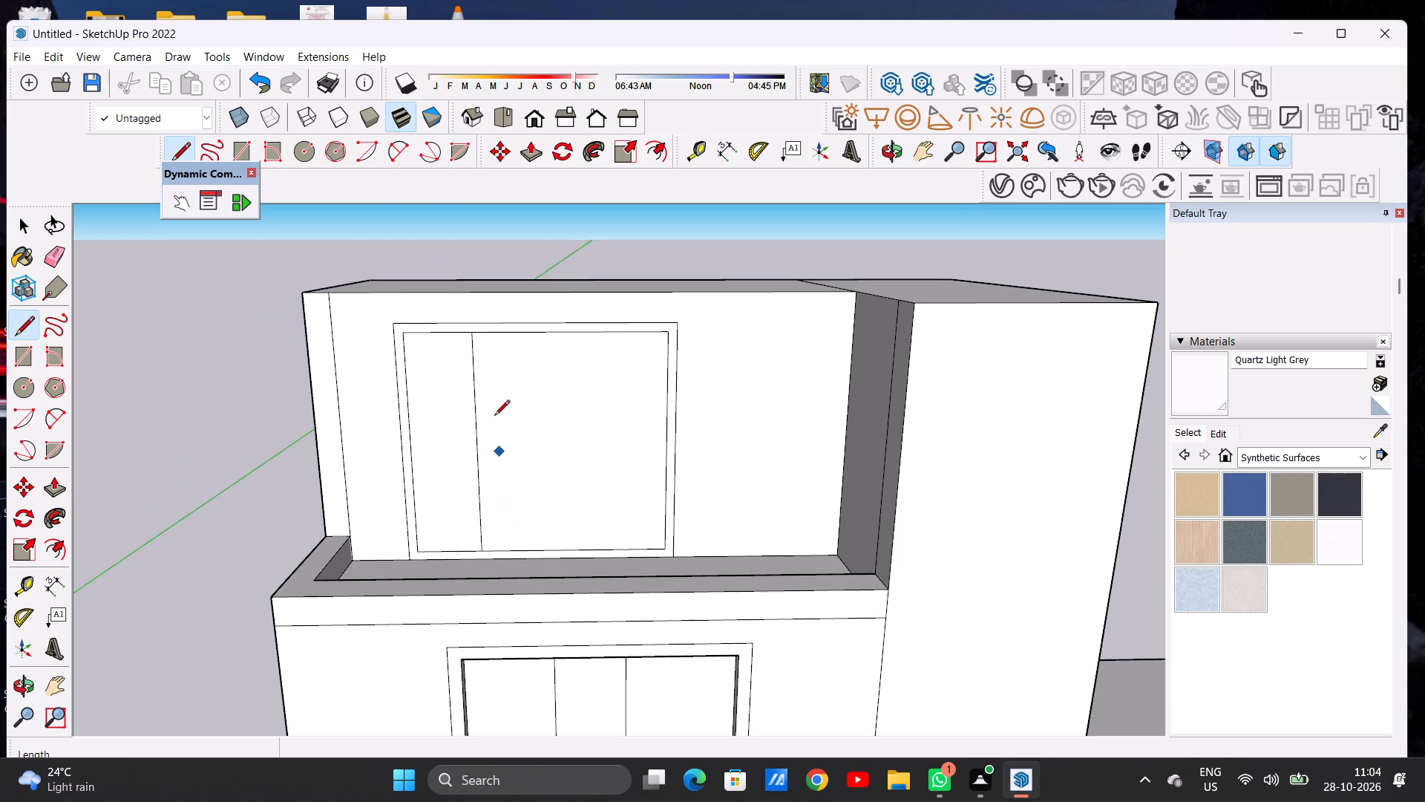
scroll(482, 337, "up", 4)
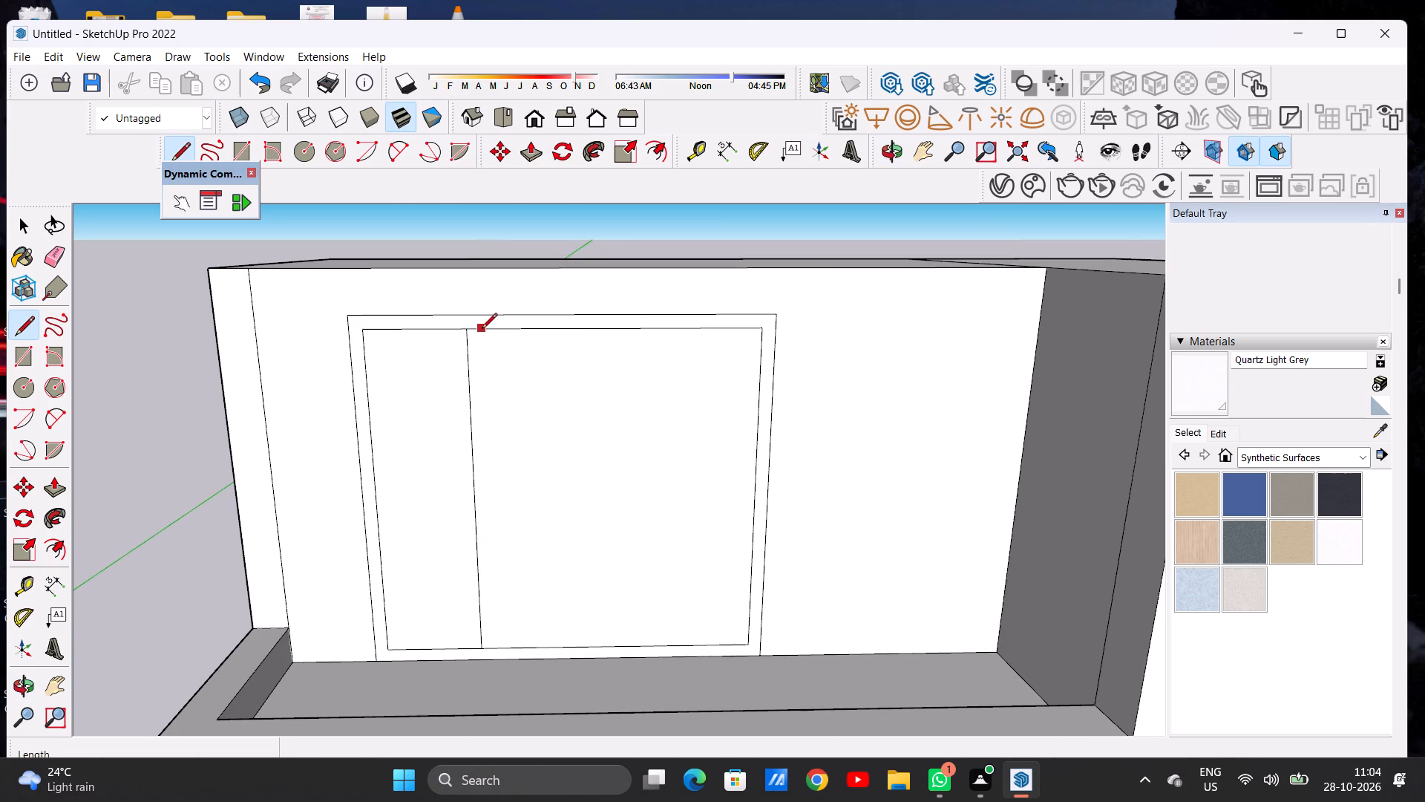
left_click(480, 328)
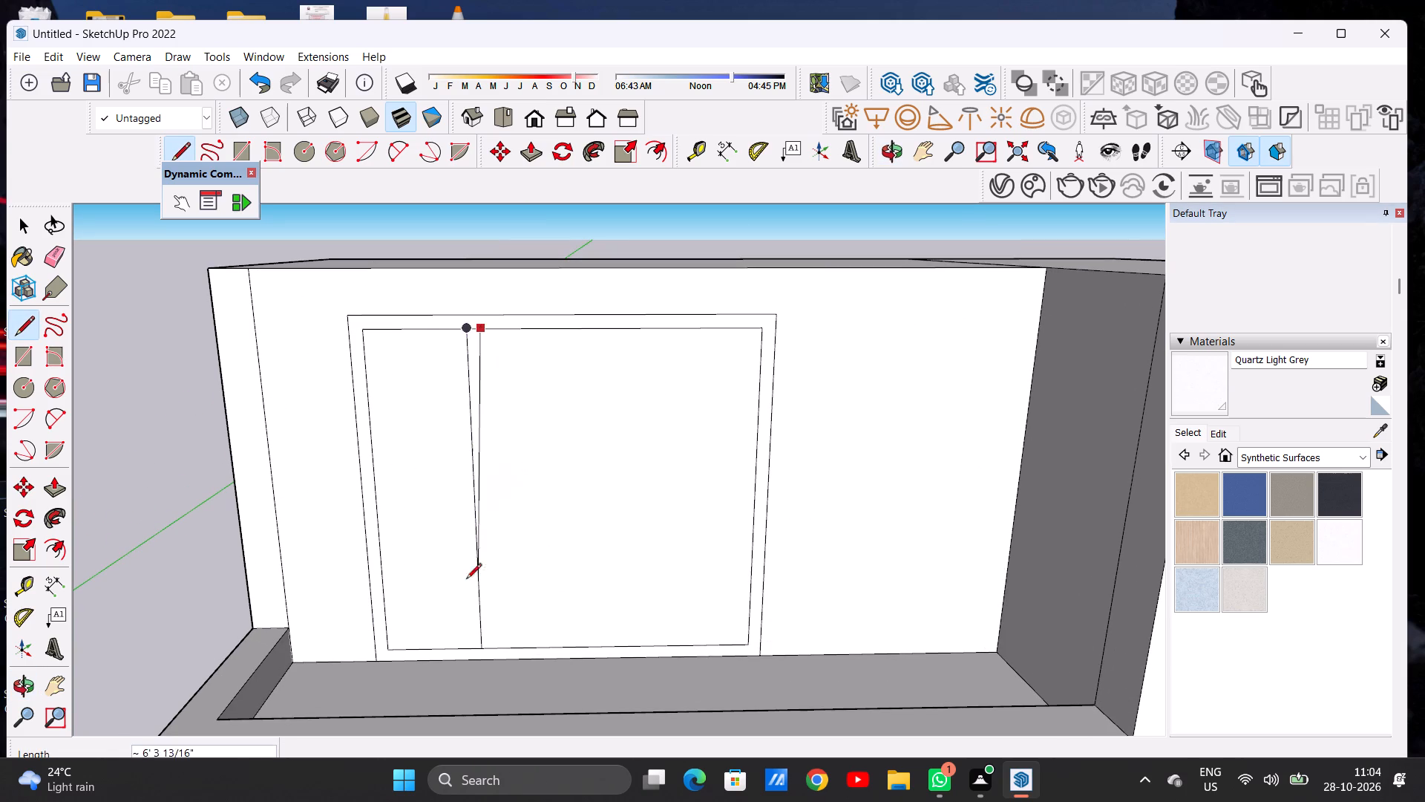
left_click(495, 646)
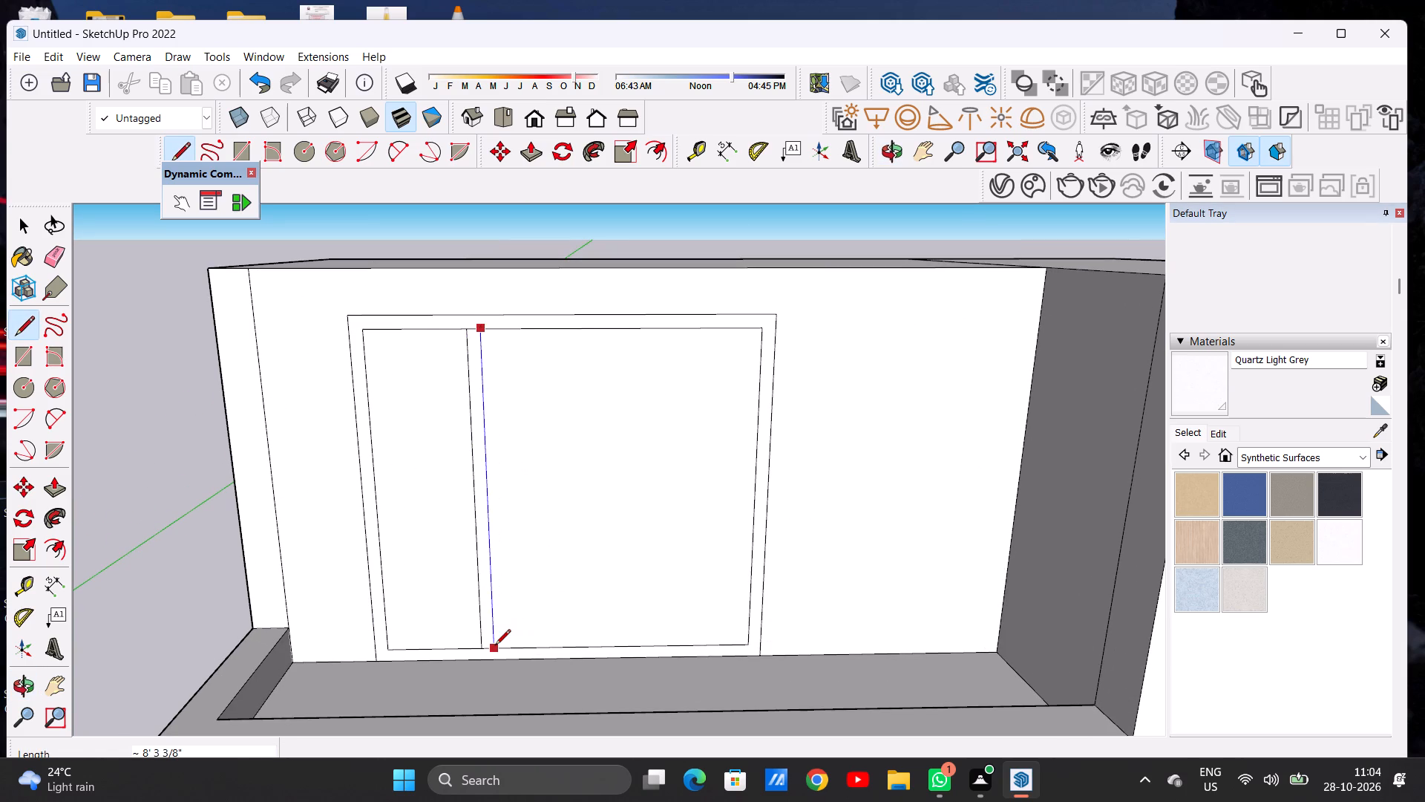
key("space")
Move the narrow mullion strip inside the frame about 2 1/2" toward the opening's centre.
scroll(464, 518, "down", 5)
middle_click_drag(492, 601, 456, 543)
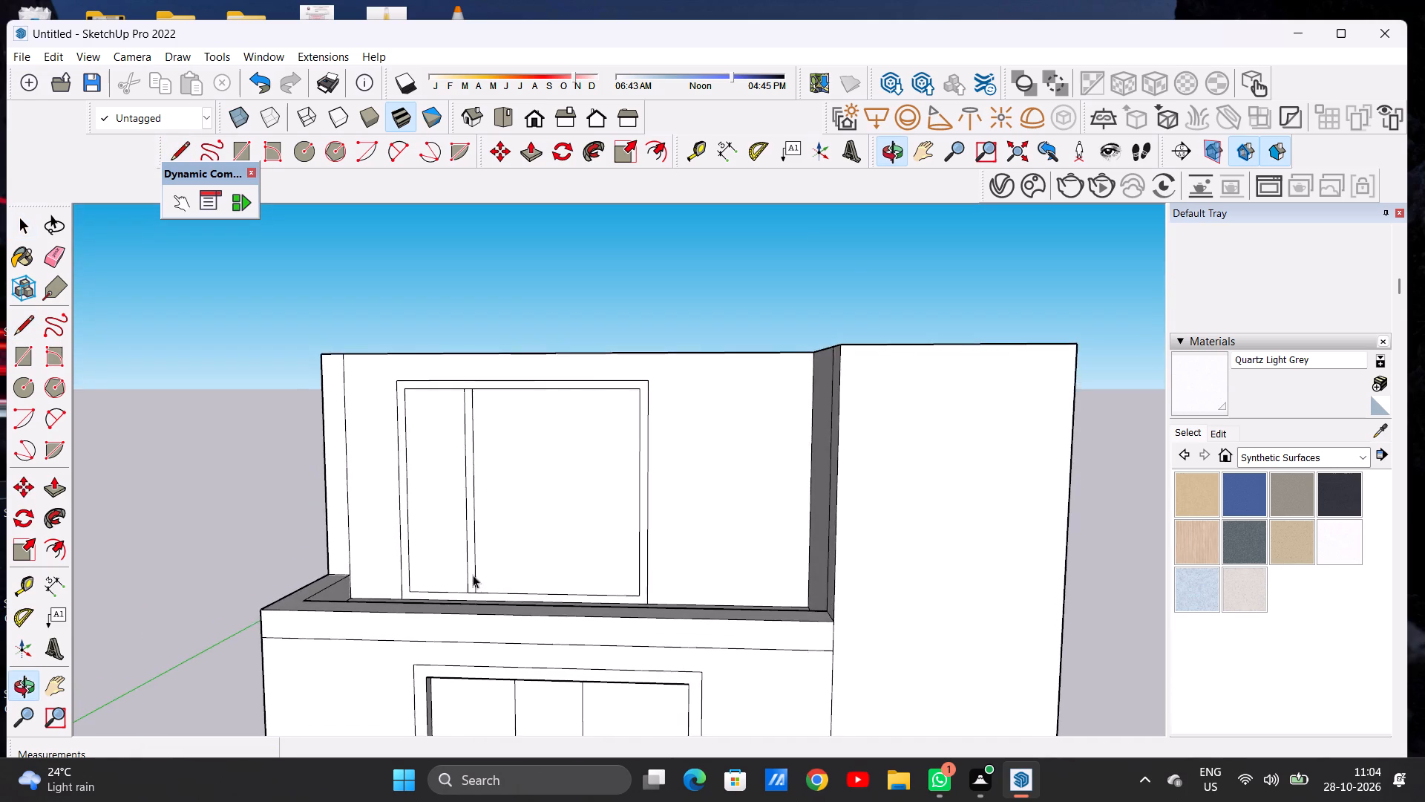
scroll(475, 589, "up", 4)
scroll(474, 589, "down", 1)
scroll(474, 589, "up", 7)
double_click(467, 590)
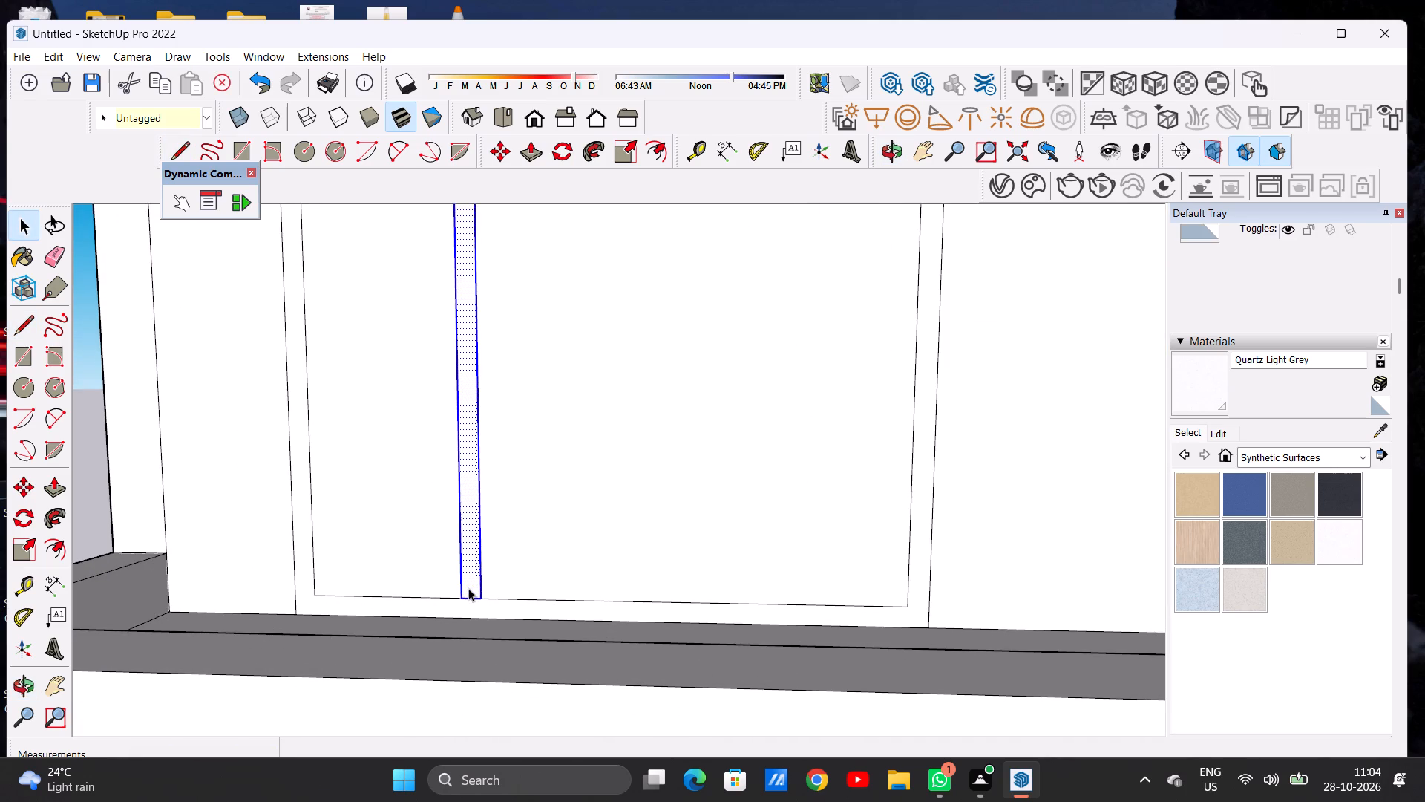
key("m")
middle_click_drag(483, 607, 520, 607)
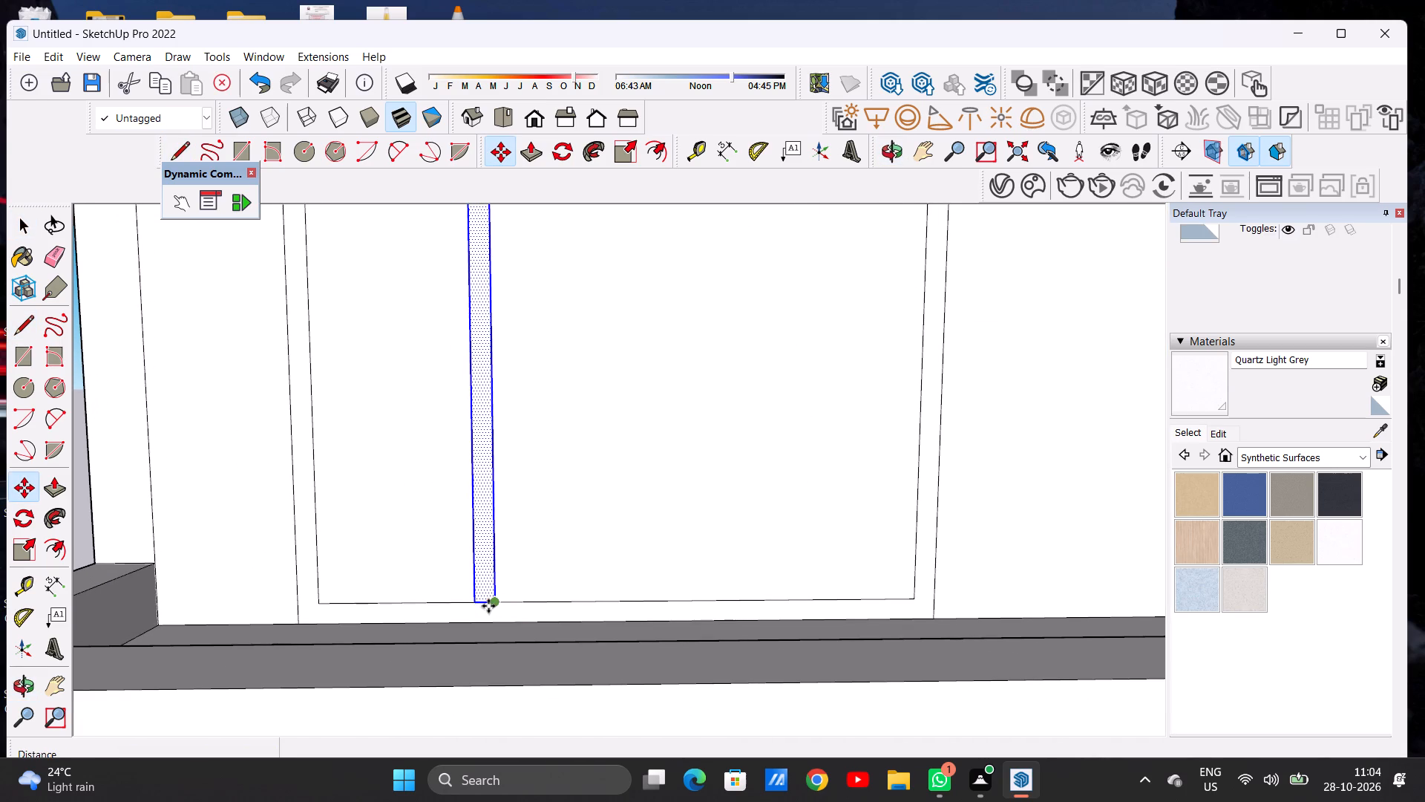
left_click(488, 606)
left_click(508, 604)
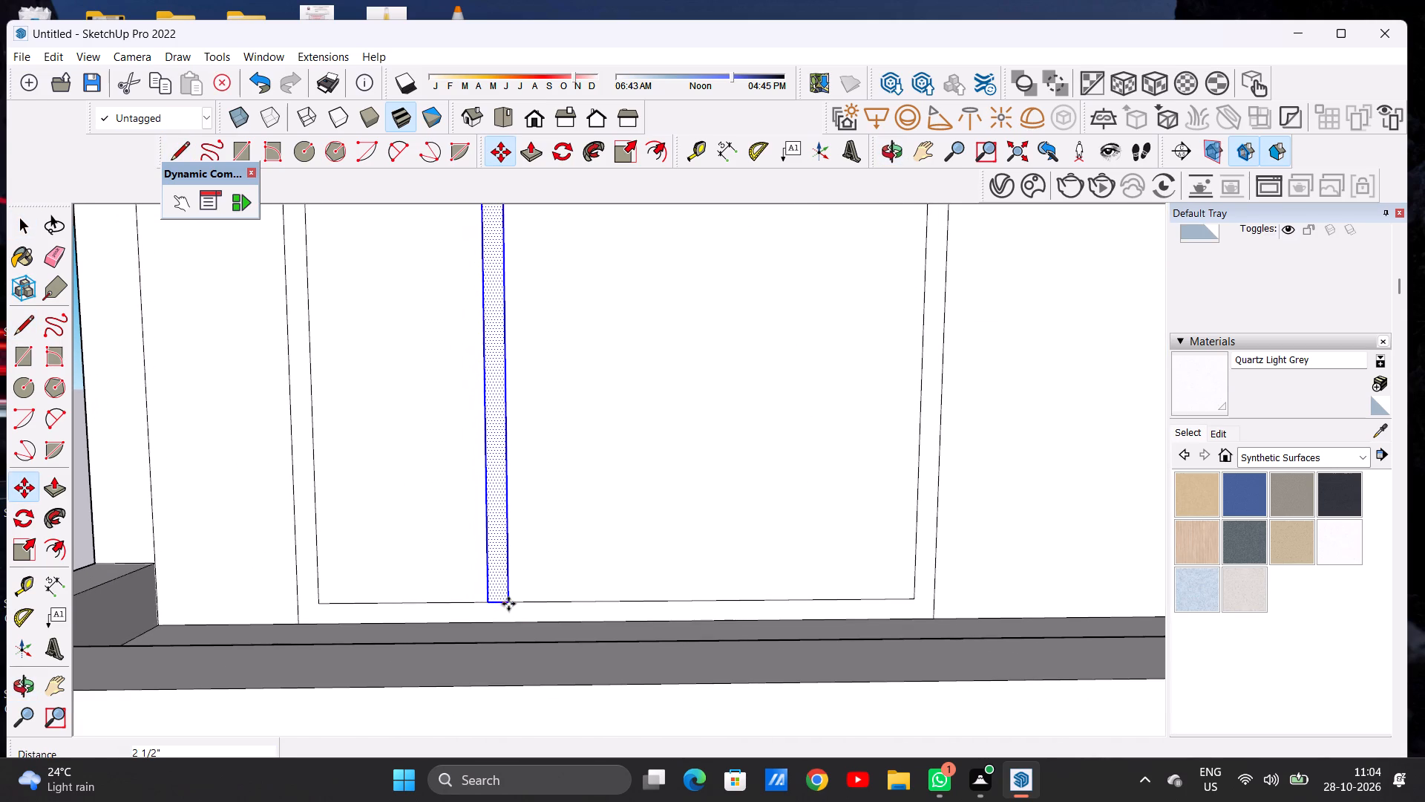
Copy the mullion strip about 3' 7 3/8" across the opening to divide it into three panels.
left_click(511, 604)
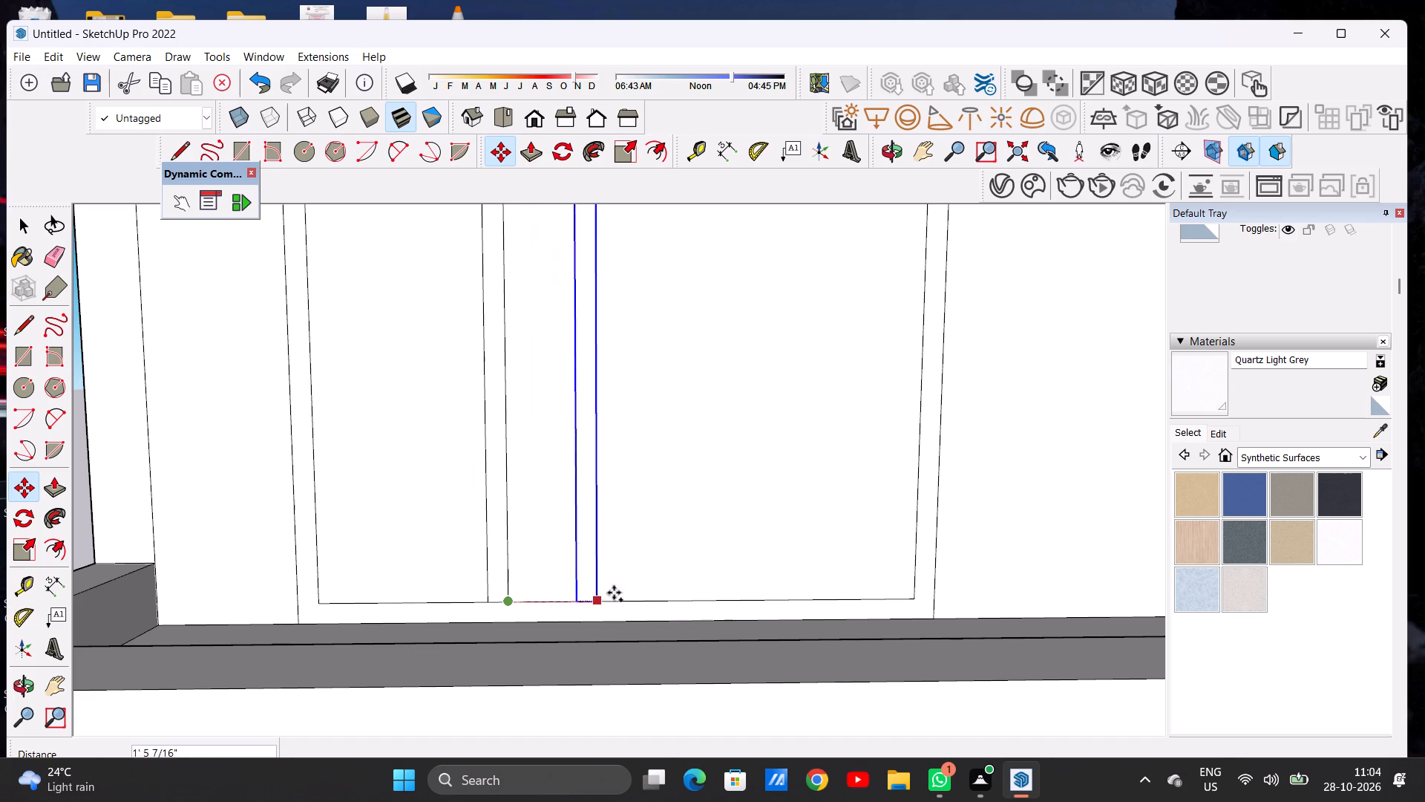
left_click(736, 601)
key("space")
scroll(563, 613, "down", 1)
scroll(563, 613, "up", 1)
scroll(562, 613, "down", 4)
scroll(527, 584, "up", 1)
scroll(527, 584, "down", 5)
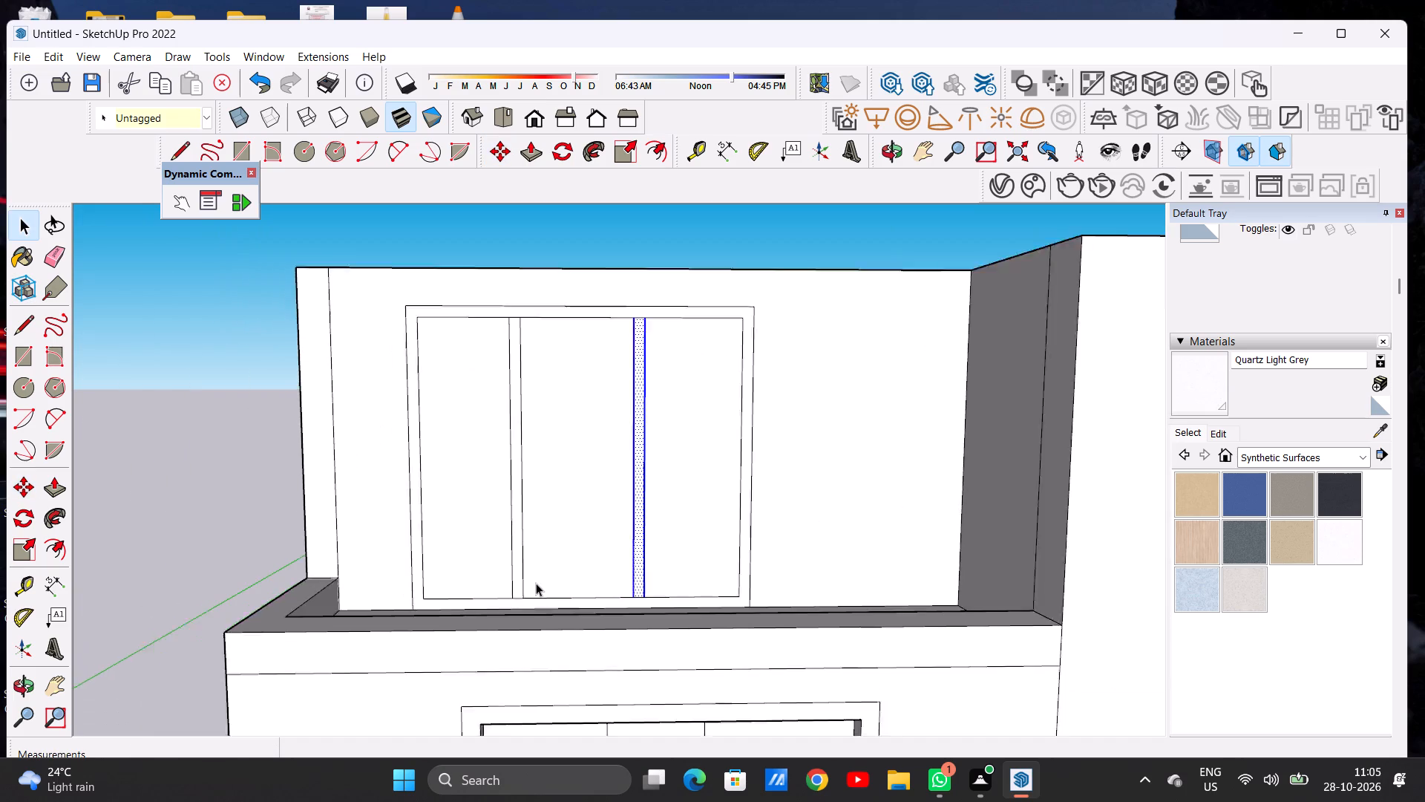
scroll(536, 583, "down", 1)
scroll(535, 583, "up", 1)
scroll(537, 581, "down", 2)
left_click(574, 280)
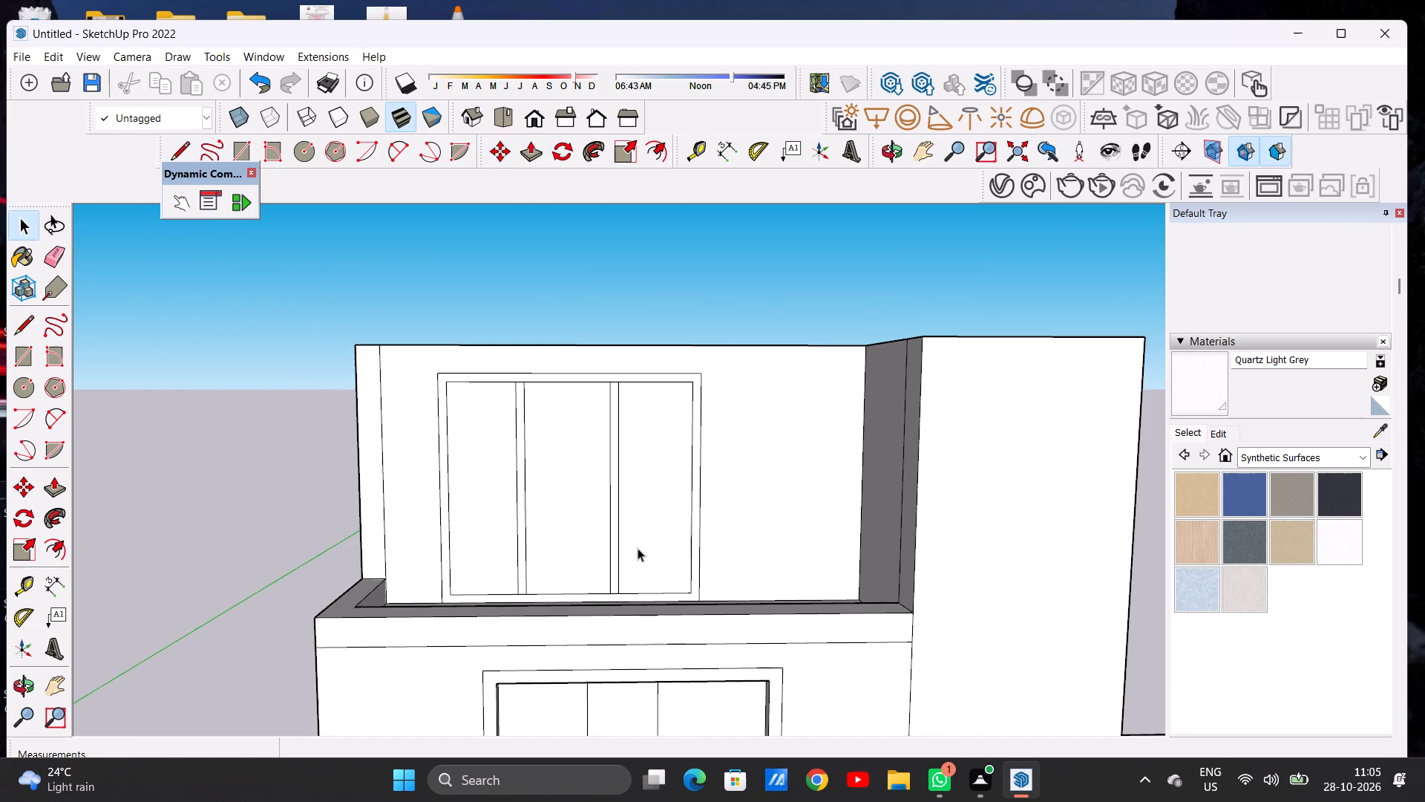
middle_click_drag(649, 549, 616, 563)
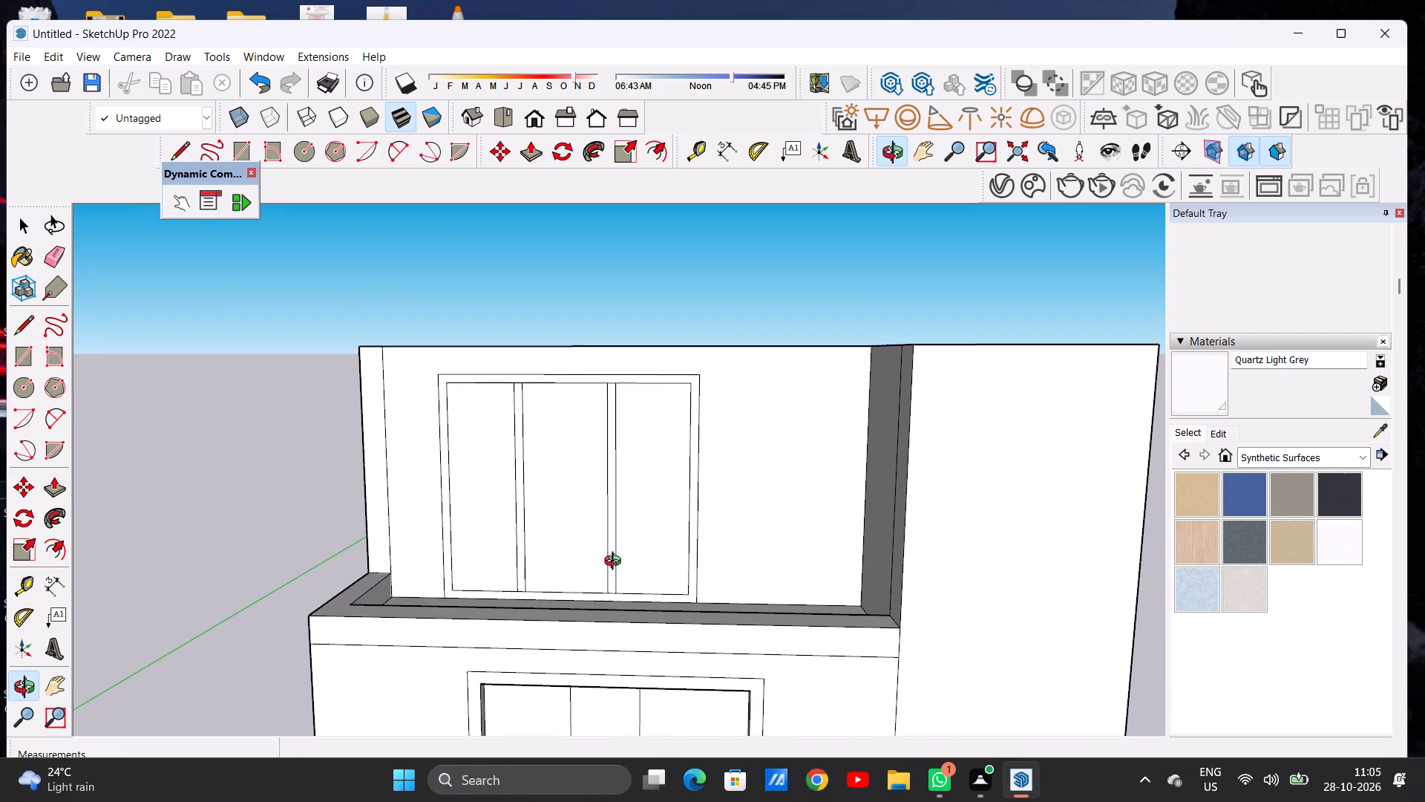
Examine the top block's front wall around the three-panel opening and beside the side tower.
middle_click_drag(616, 563, 615, 562)
scroll(618, 595, "down", 3)
middle_click_drag(700, 564, 693, 541)
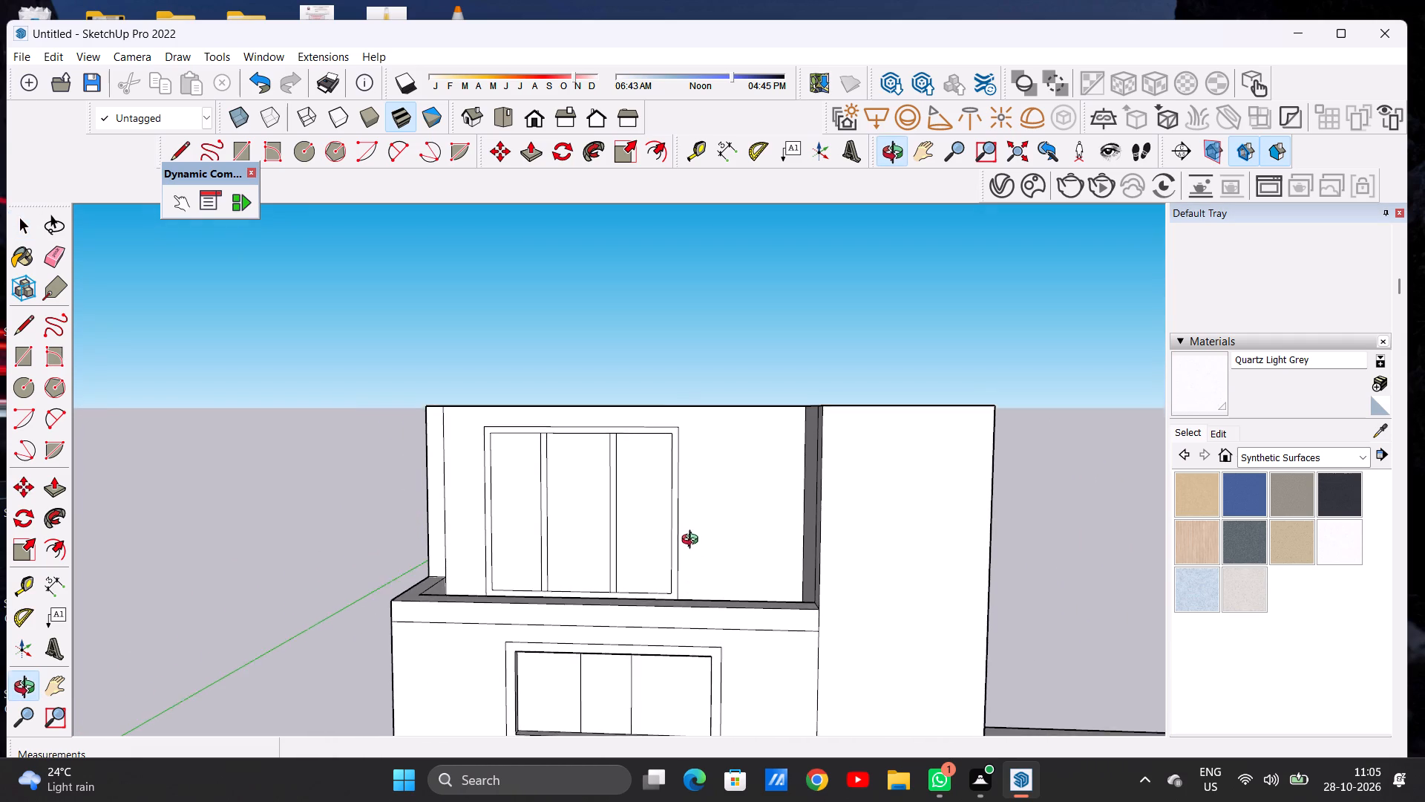
middle_click_drag(693, 541, 692, 540)
scroll(729, 488, "up", 2)
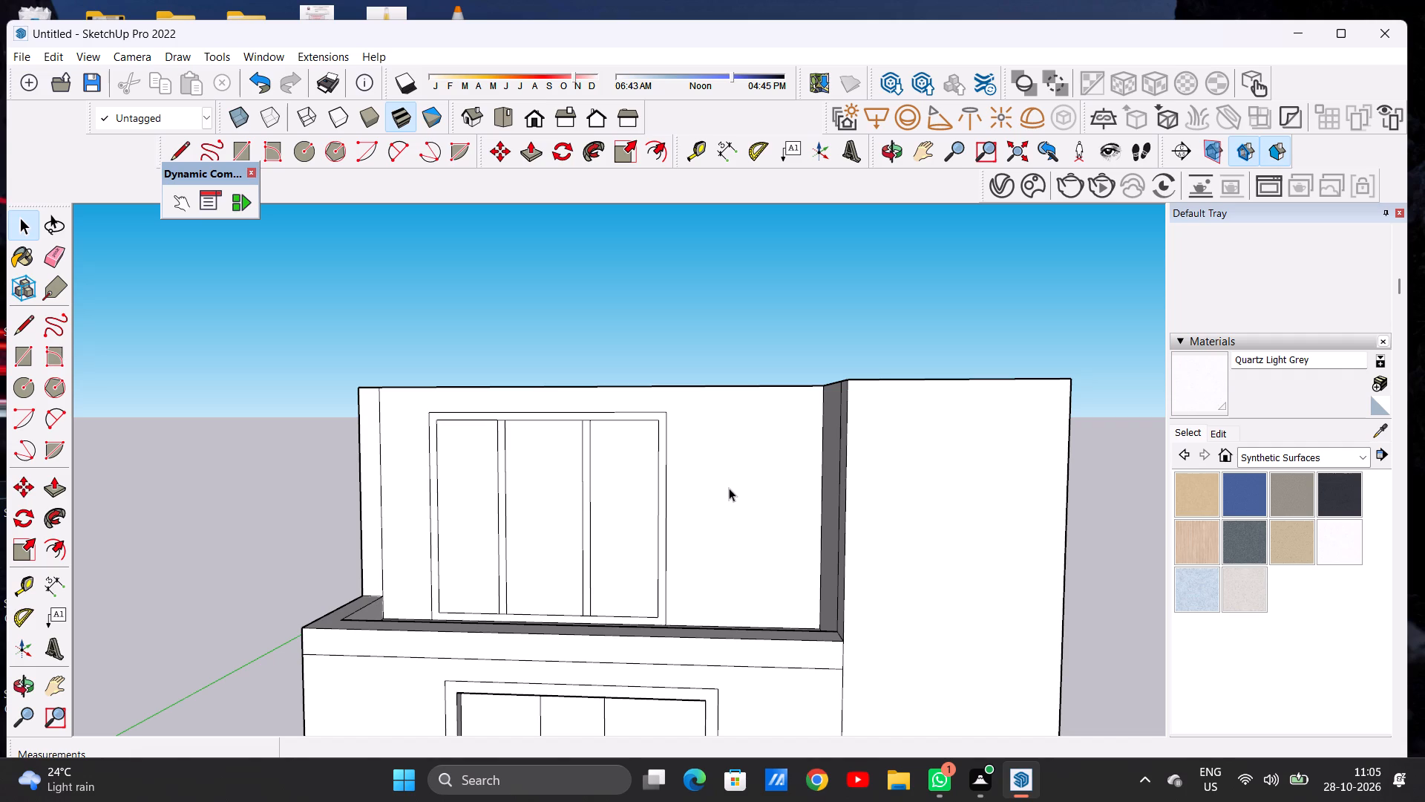
scroll(682, 495, "down", 4)
middle_click_drag(704, 491, 701, 483)
scroll(701, 483, "up", 1)
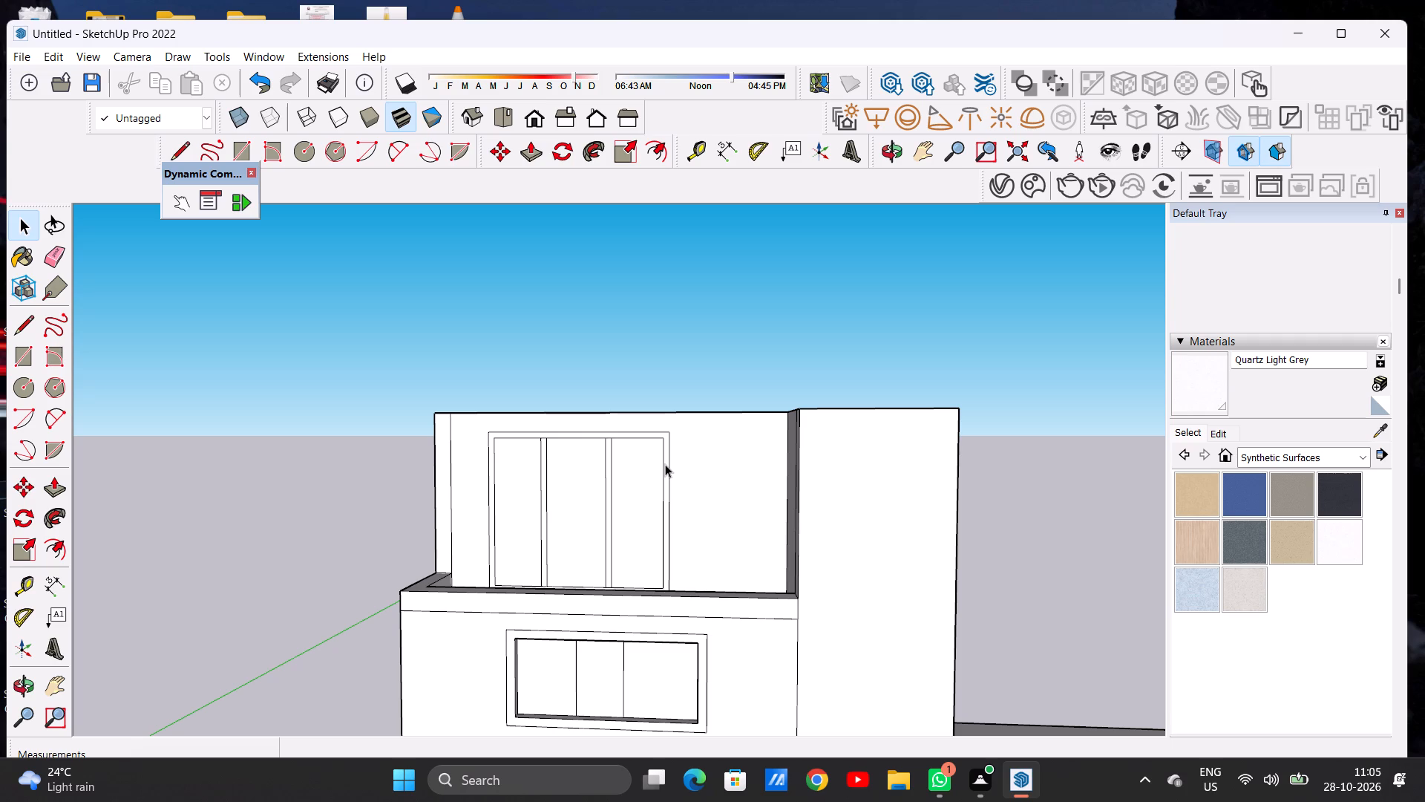
scroll(597, 495, "down", 2)
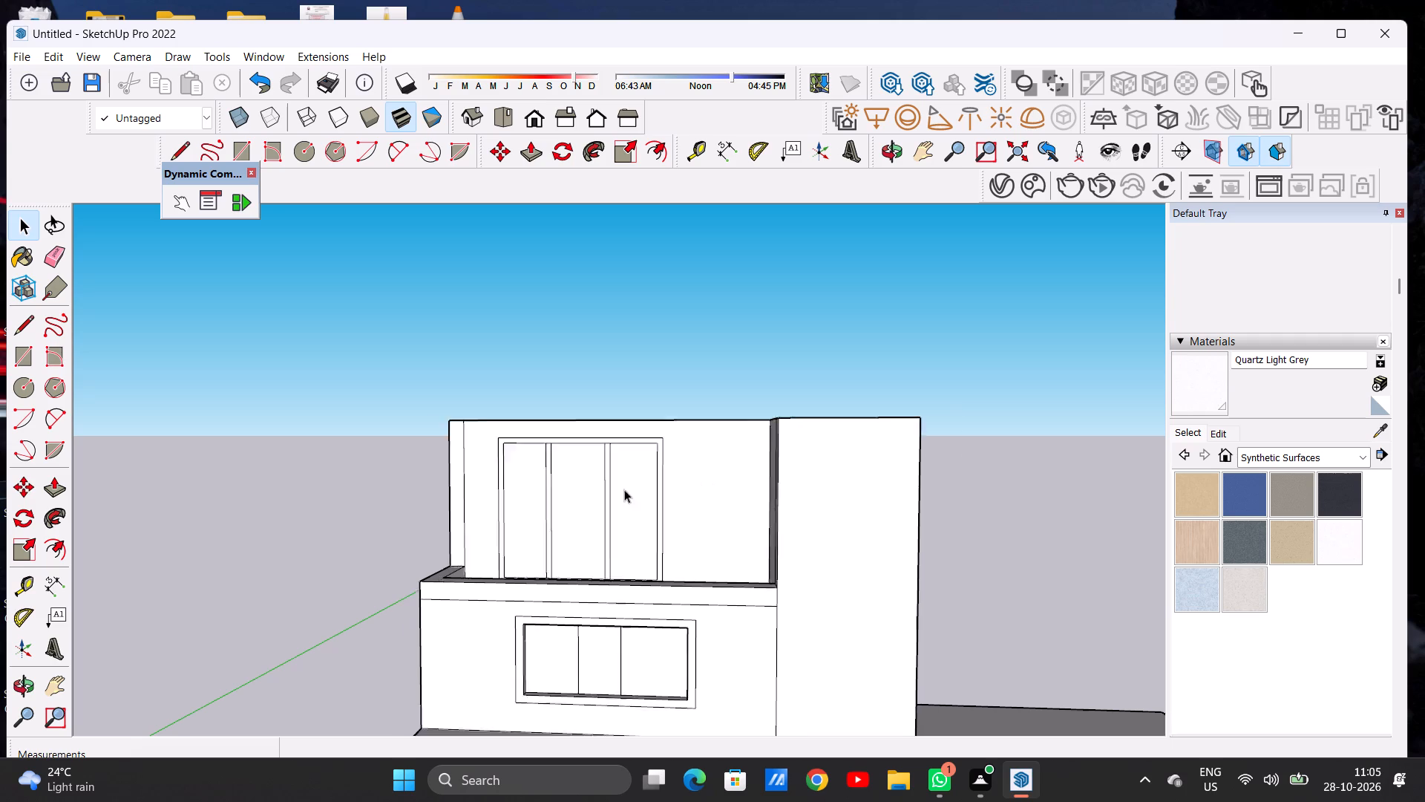
scroll(624, 489, "down", 3)
scroll(654, 493, "up", 2)
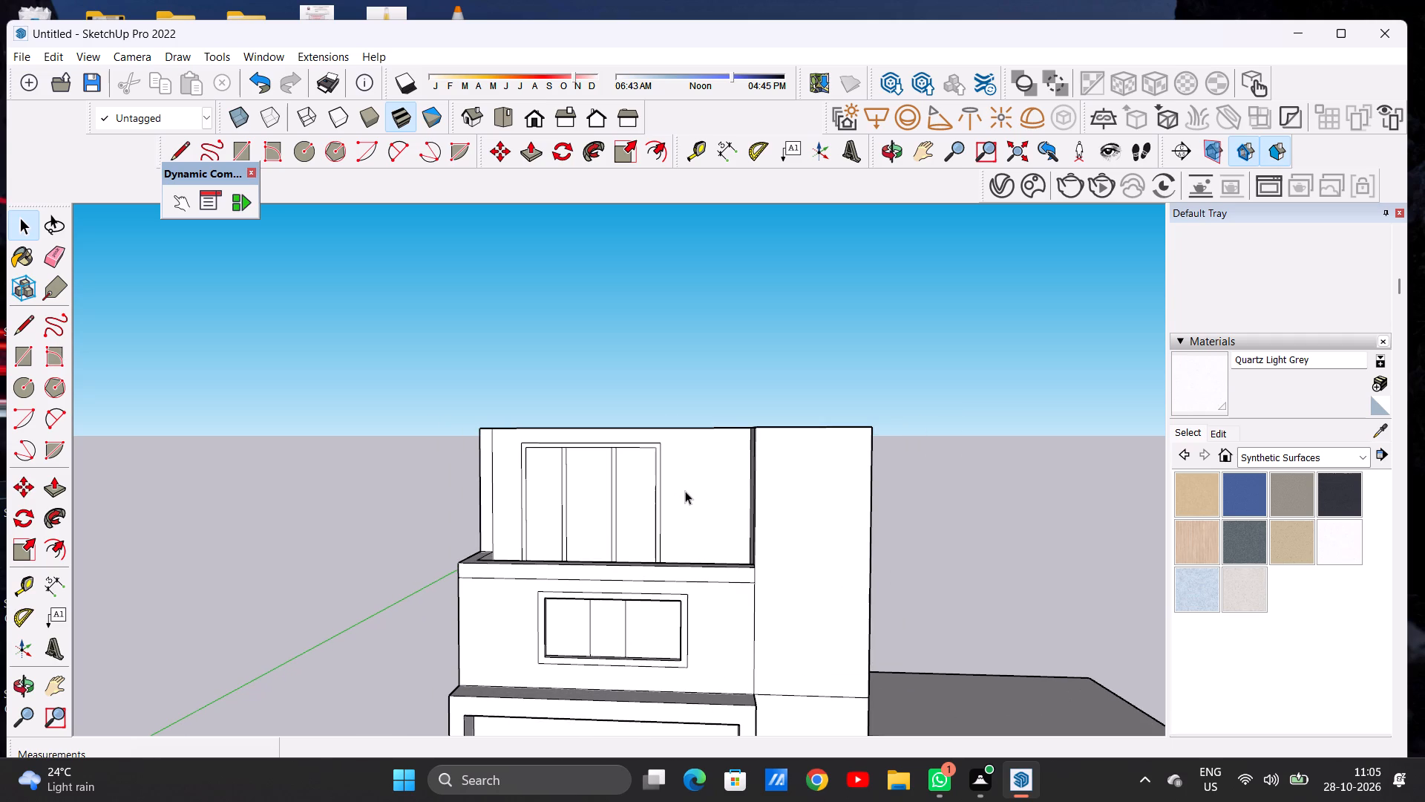
scroll(733, 486, "up", 2)
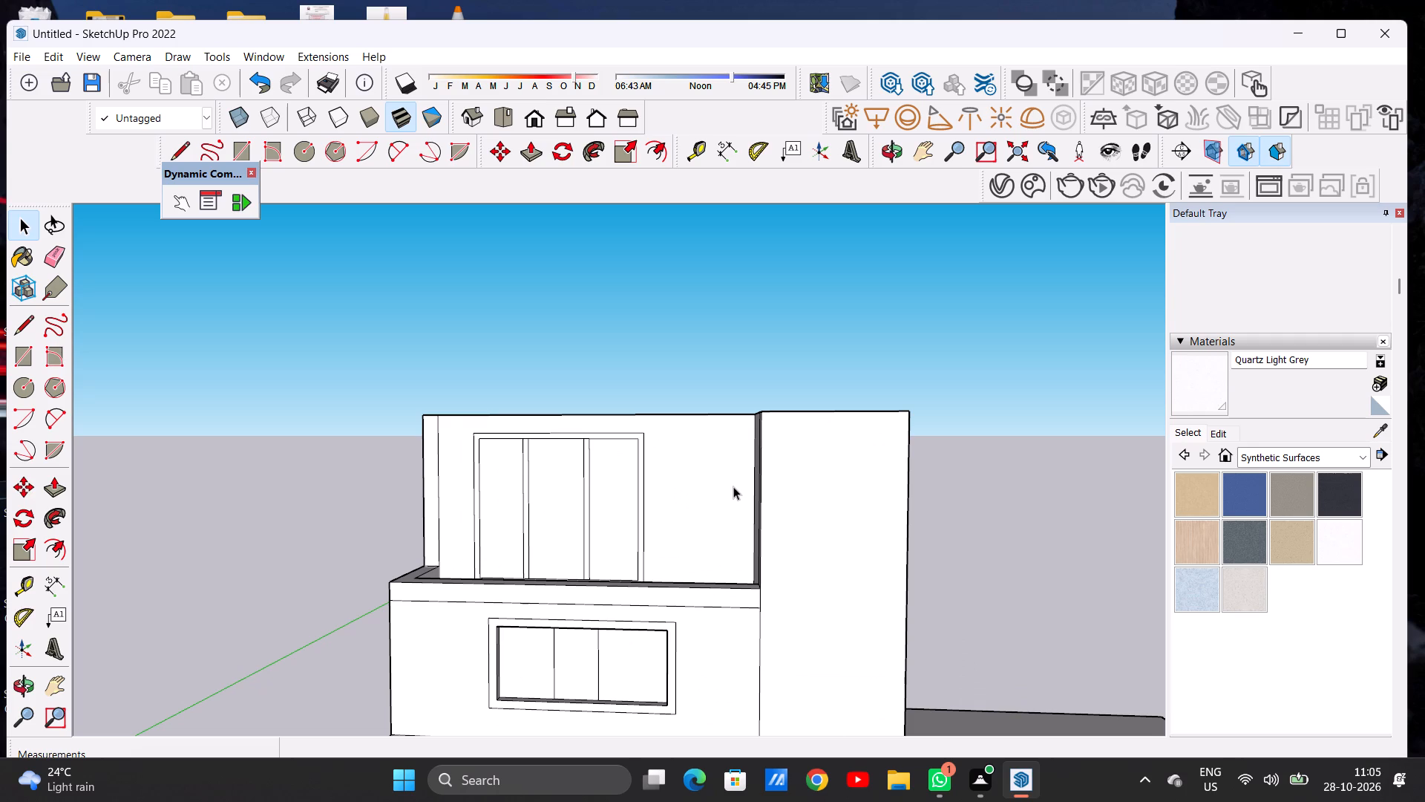
scroll(527, 515, "down", 3)
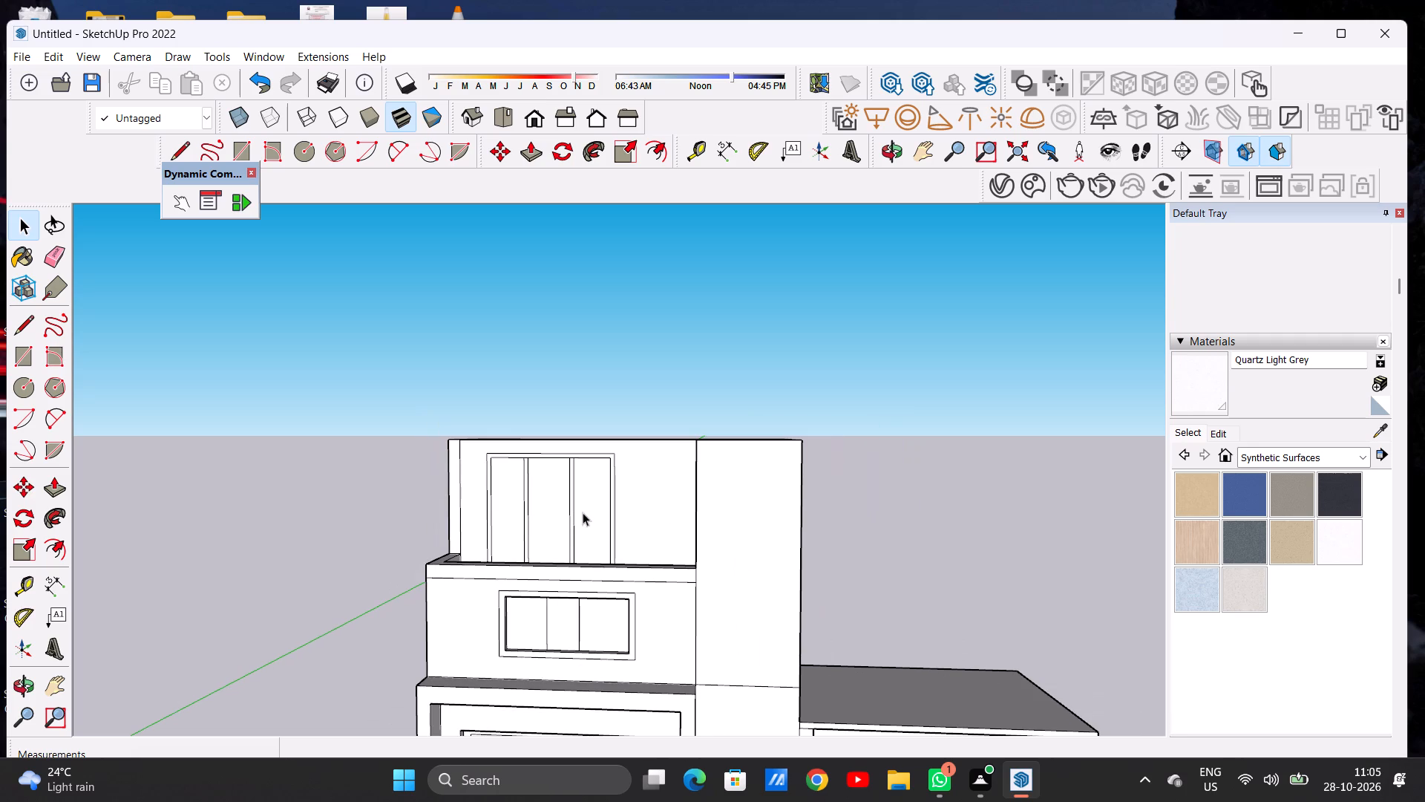
scroll(636, 515, "up", 4)
scroll(636, 515, "down", 1)
scroll(636, 515, "up", 2)
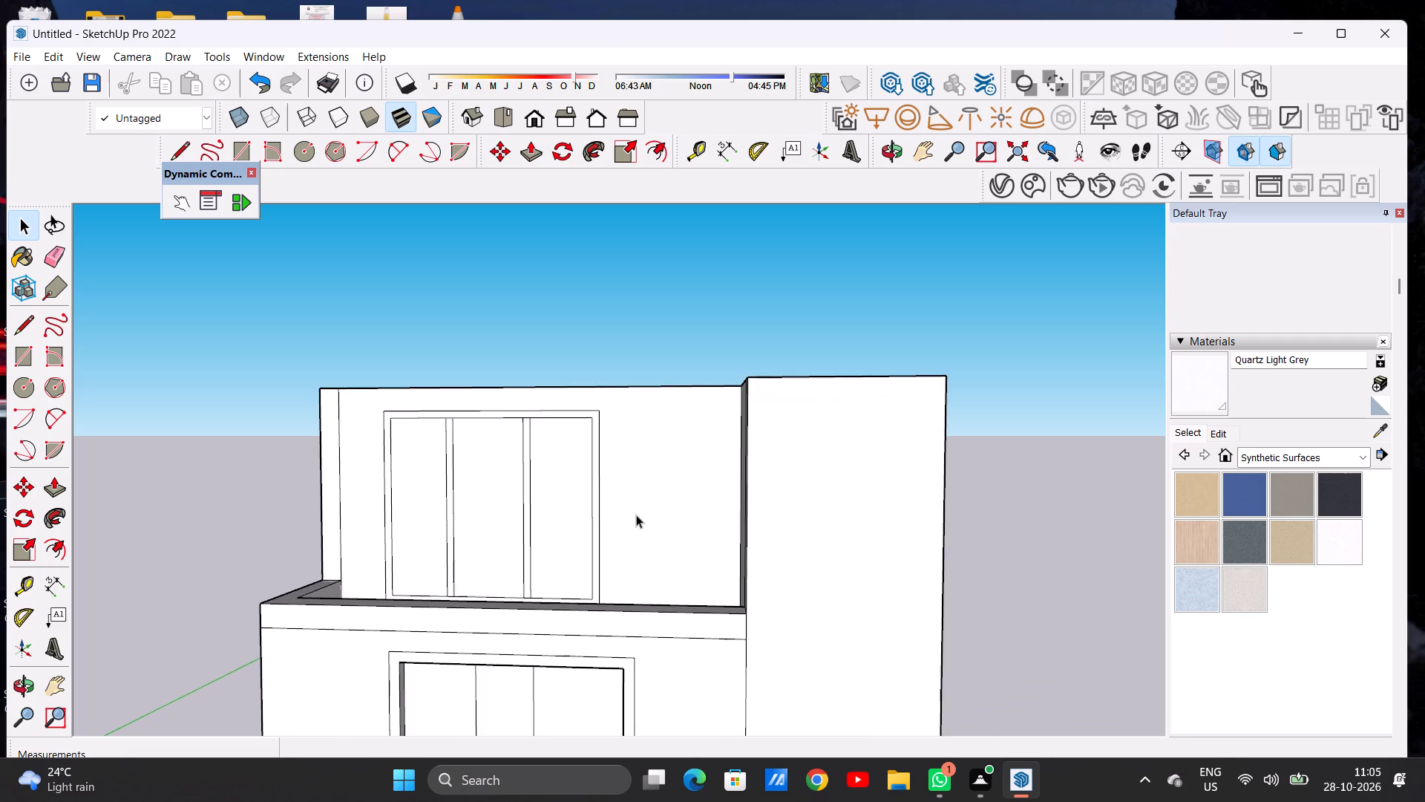
scroll(636, 515, "up", 1)
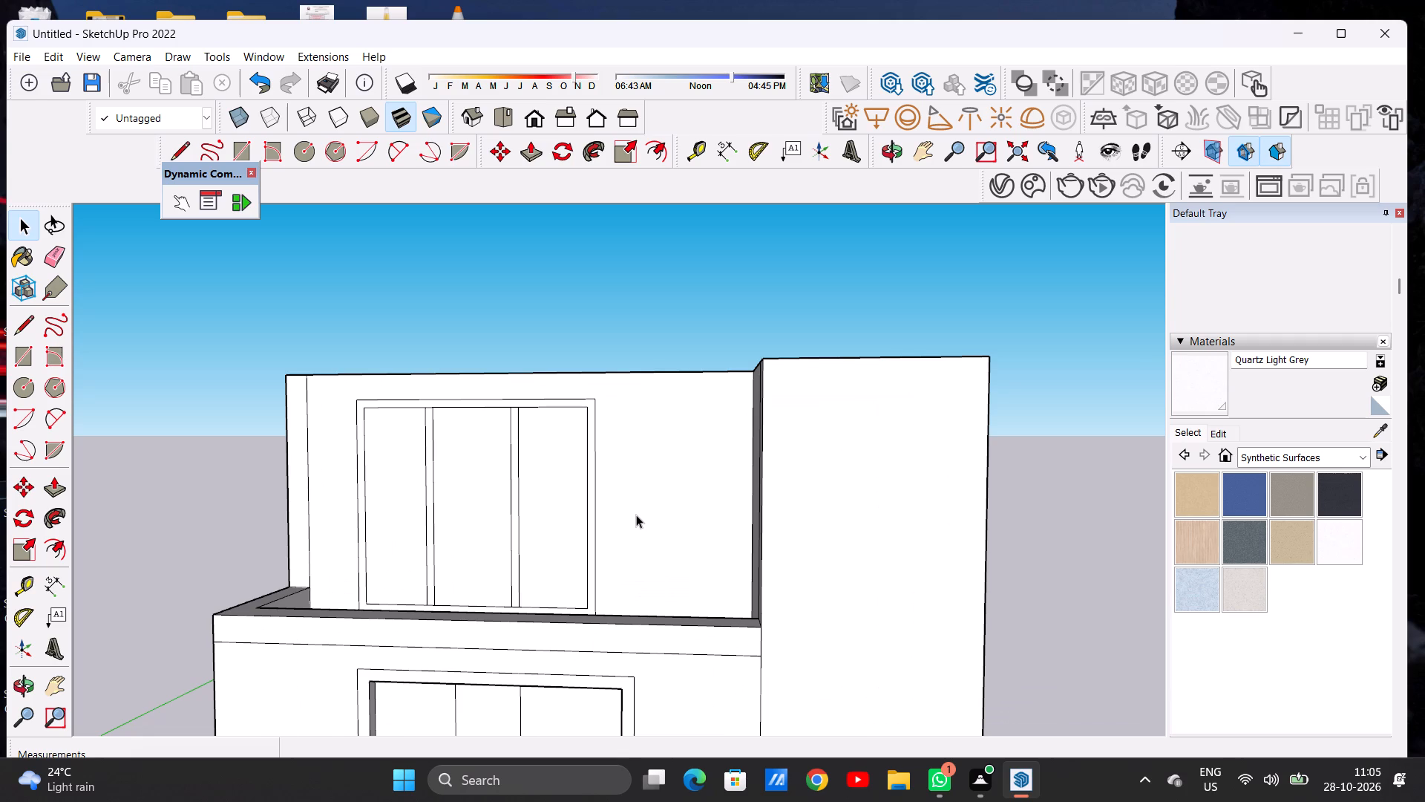
Draw an upright rectangle about 6' 5" high by 3' 4" wide on the top block's front wall, between the three-panel opening and the tower.
key("r")
scroll(635, 498, "up", 1)
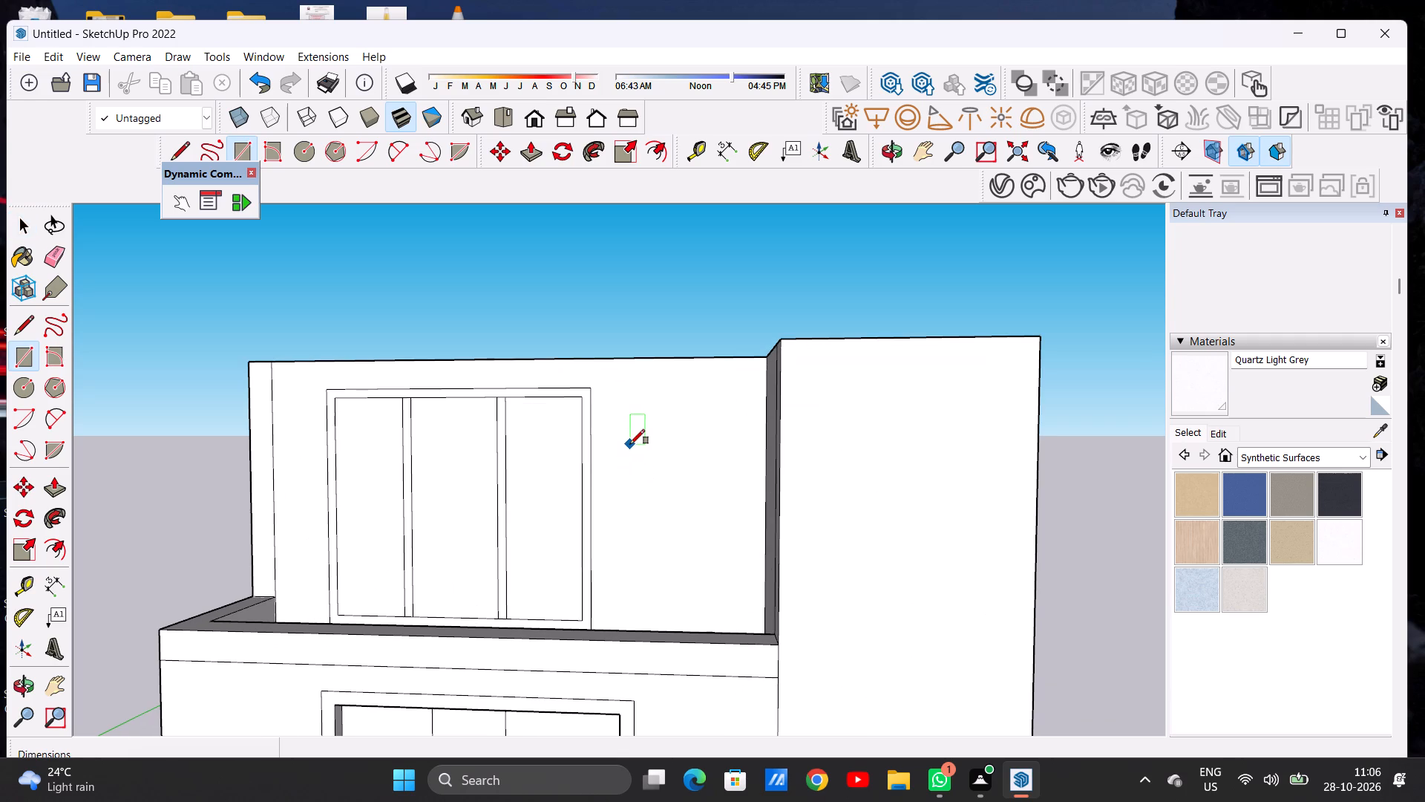
left_click(630, 444)
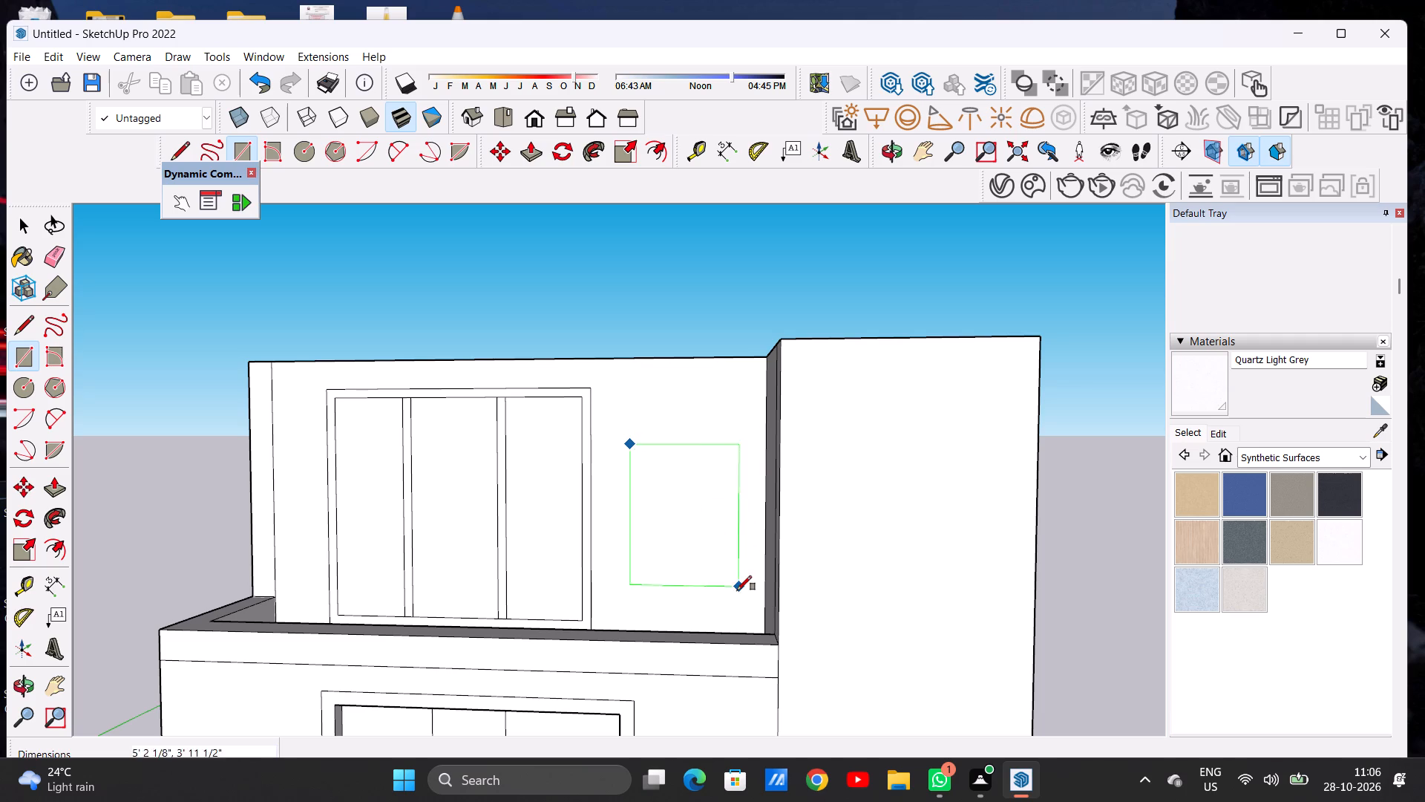
middle_click_drag(720, 601, 708, 679)
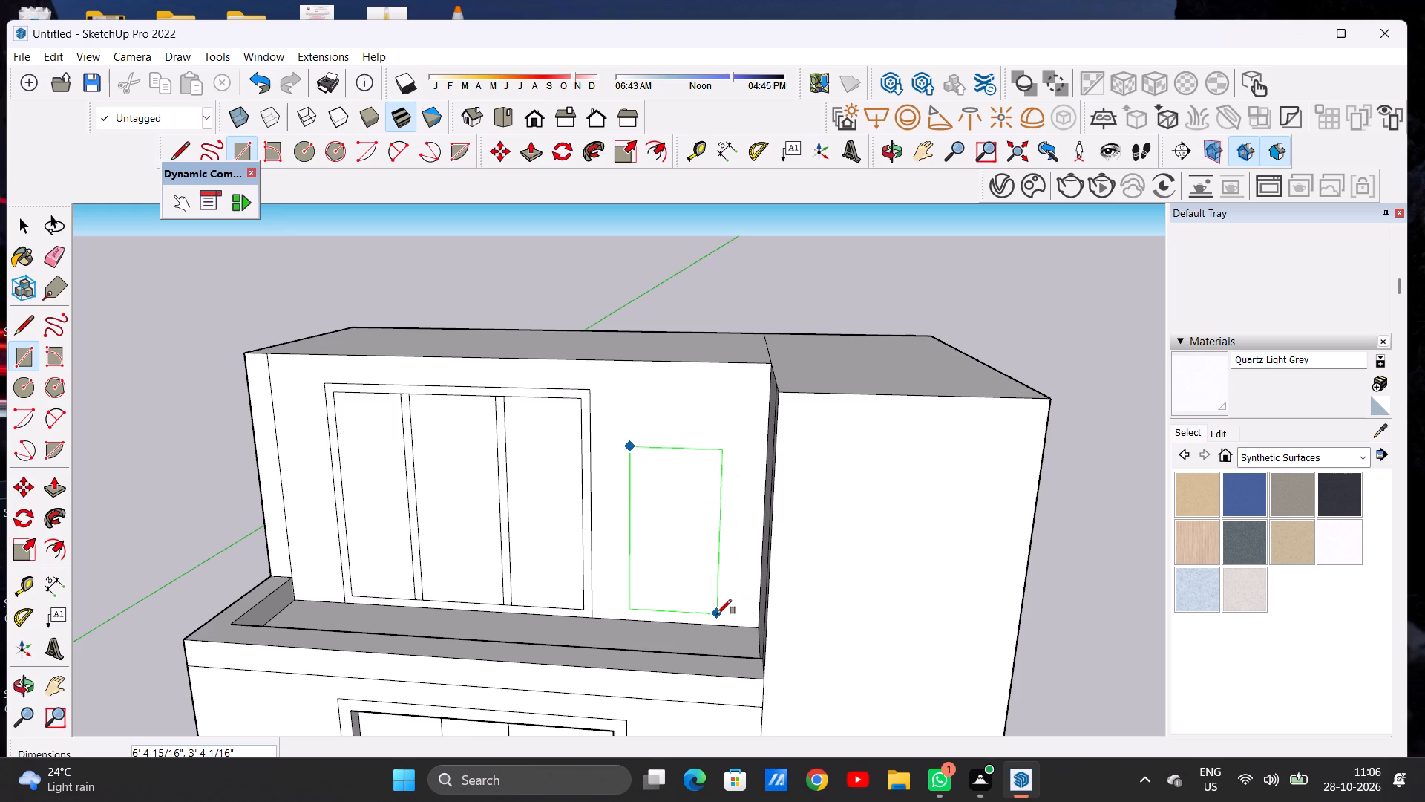
left_click_drag(717, 614, 721, 607)
key("space")
Move the new rectangle about 10 3/4" along the wall toward the side tower.
middle_click_drag(707, 617, 701, 524)
middle_click_drag(704, 525, 735, 572)
double_click(703, 582)
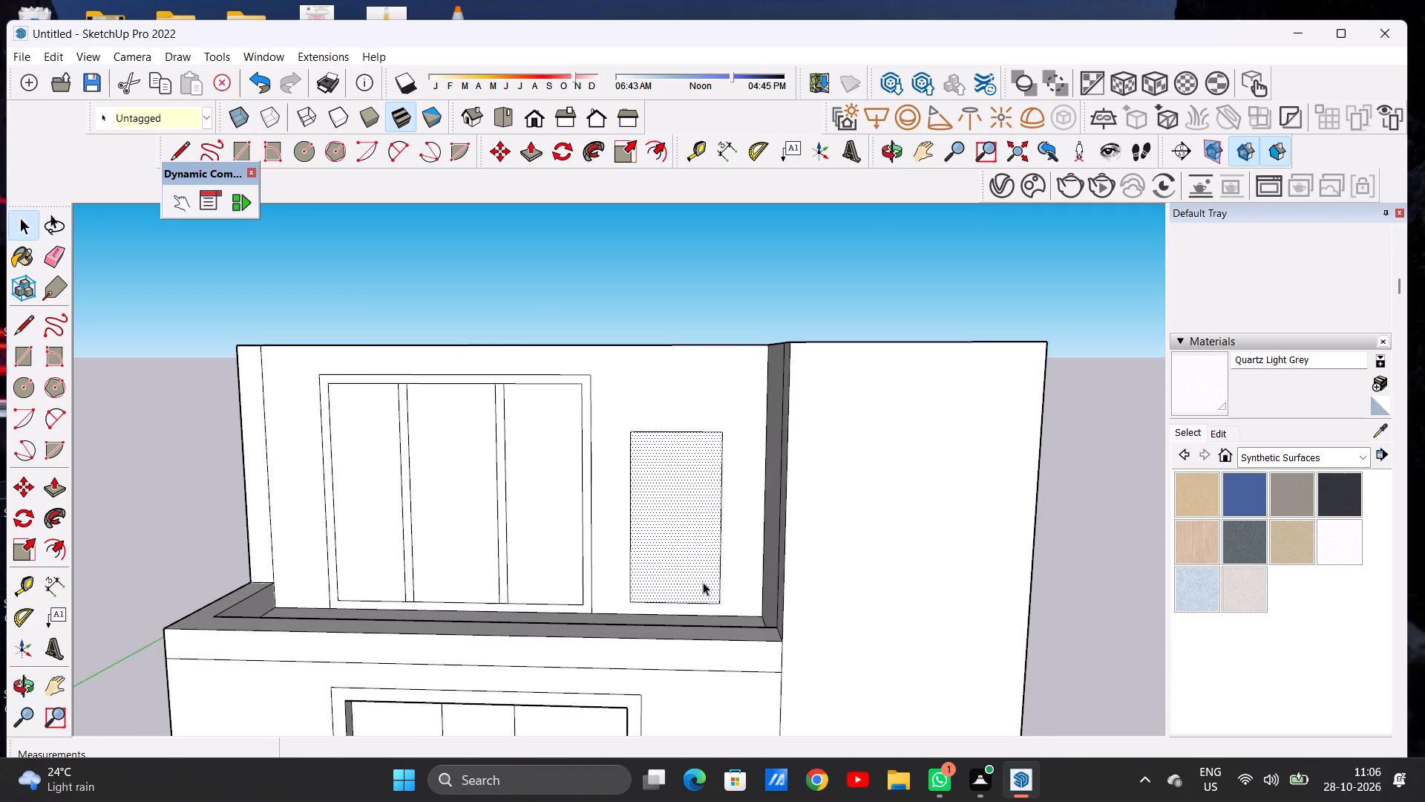
key("m")
scroll(724, 597, "up", 5)
left_click(721, 604)
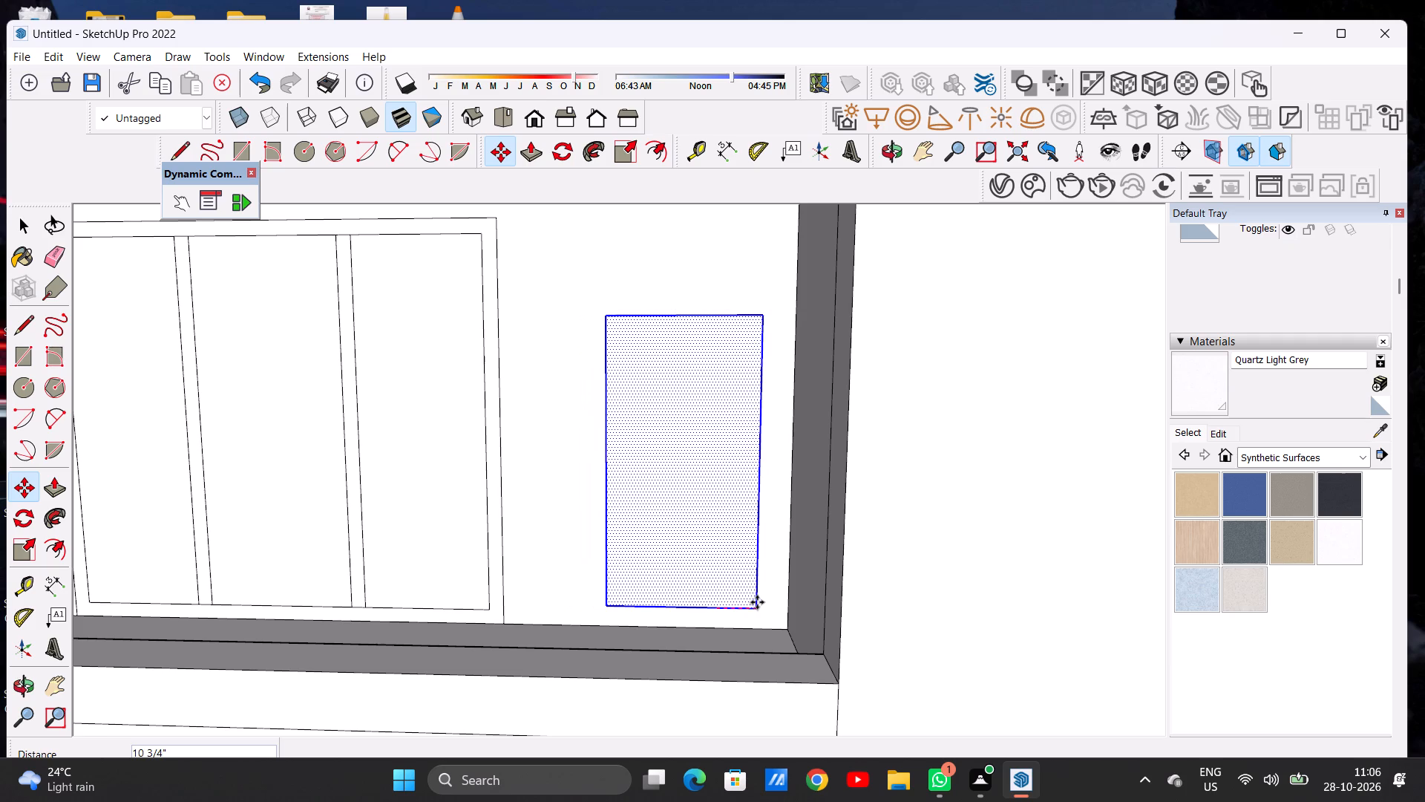
left_click(757, 602)
key("space")
scroll(758, 560, "down", 7)
scroll(756, 554, "up", 1)
scroll(756, 554, "down", 4)
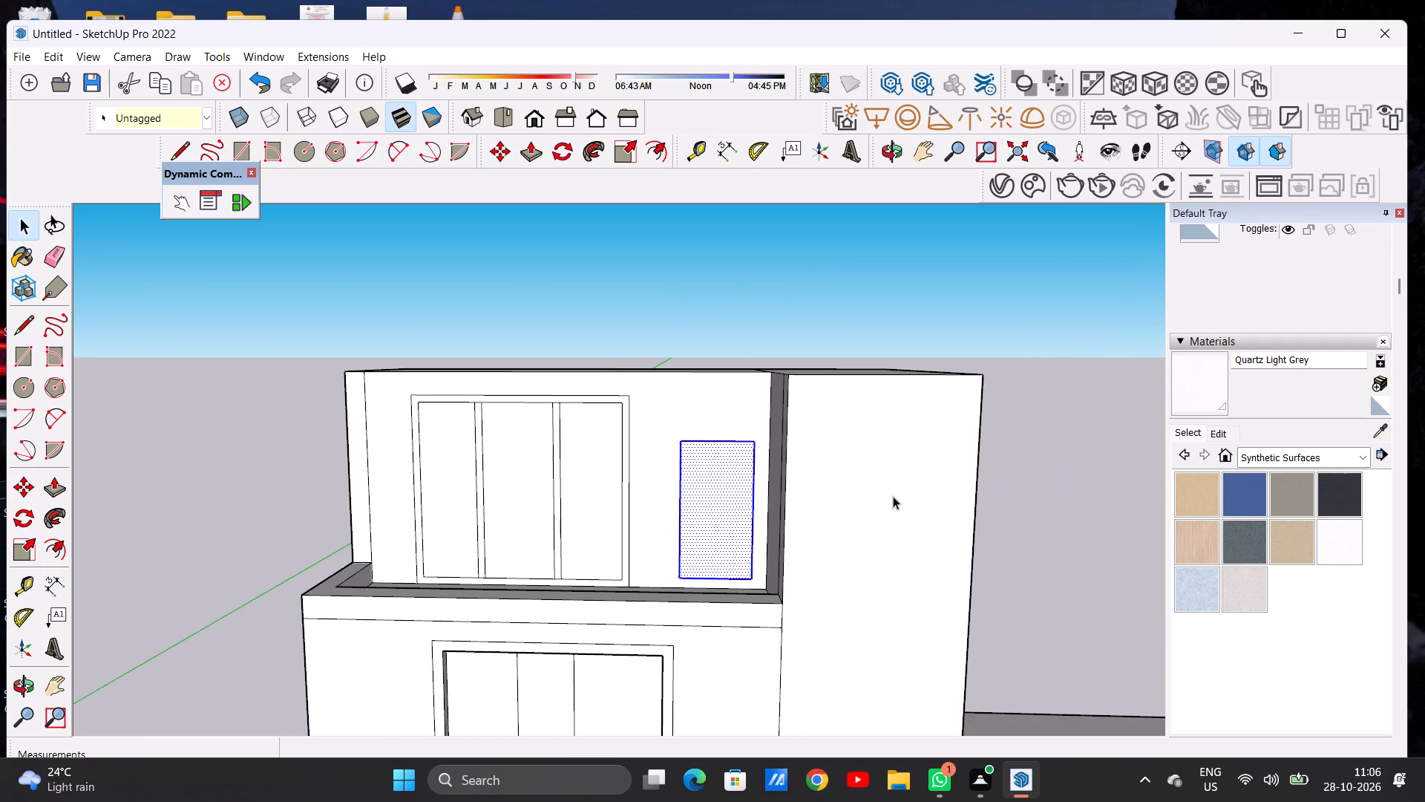
left_click(1025, 480)
Push the rectangle about 8 5/8" into the wall to form a recessed opening.
middle_click_drag(787, 565, 743, 541)
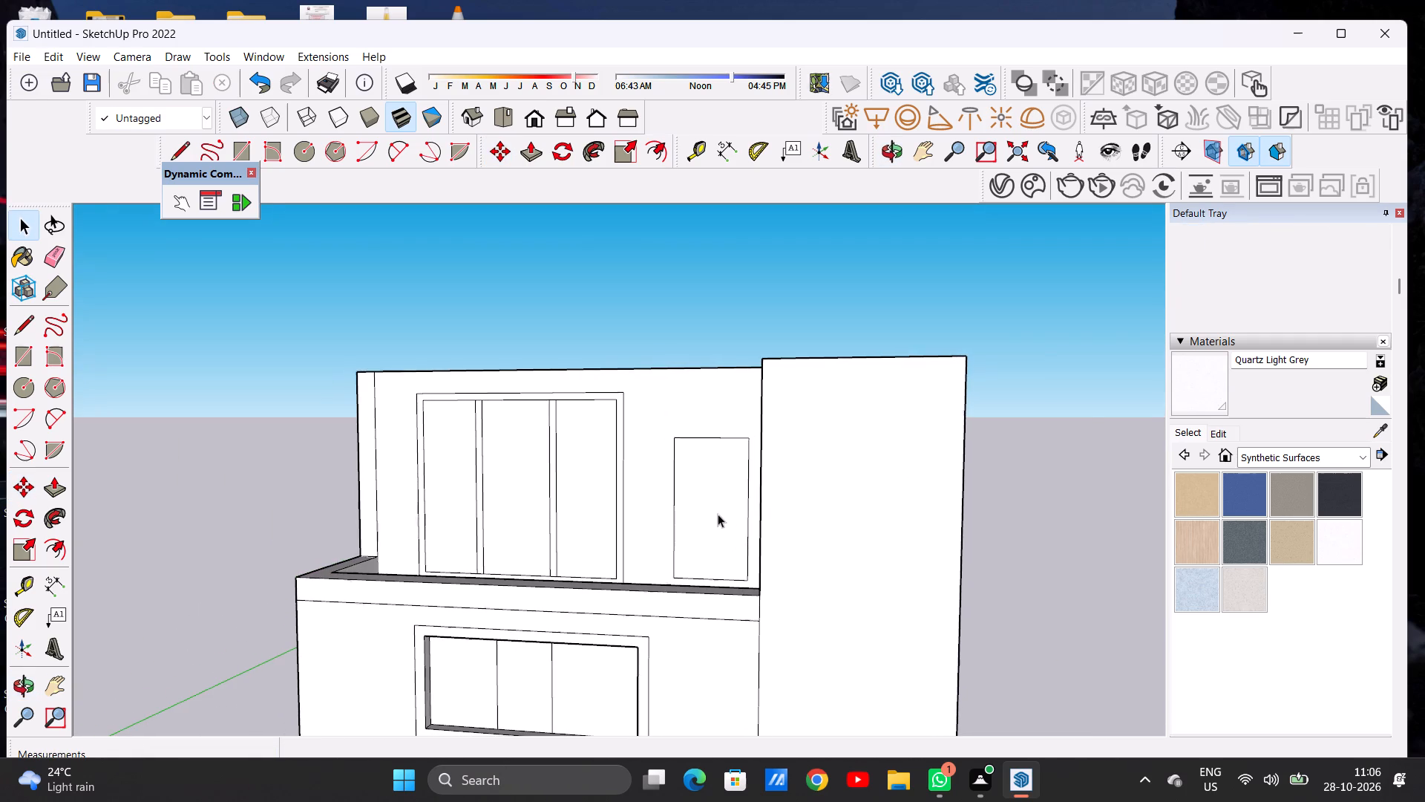
scroll(713, 503, "up", 5)
middle_click_drag(736, 517, 774, 582)
scroll(731, 472, "up", 3)
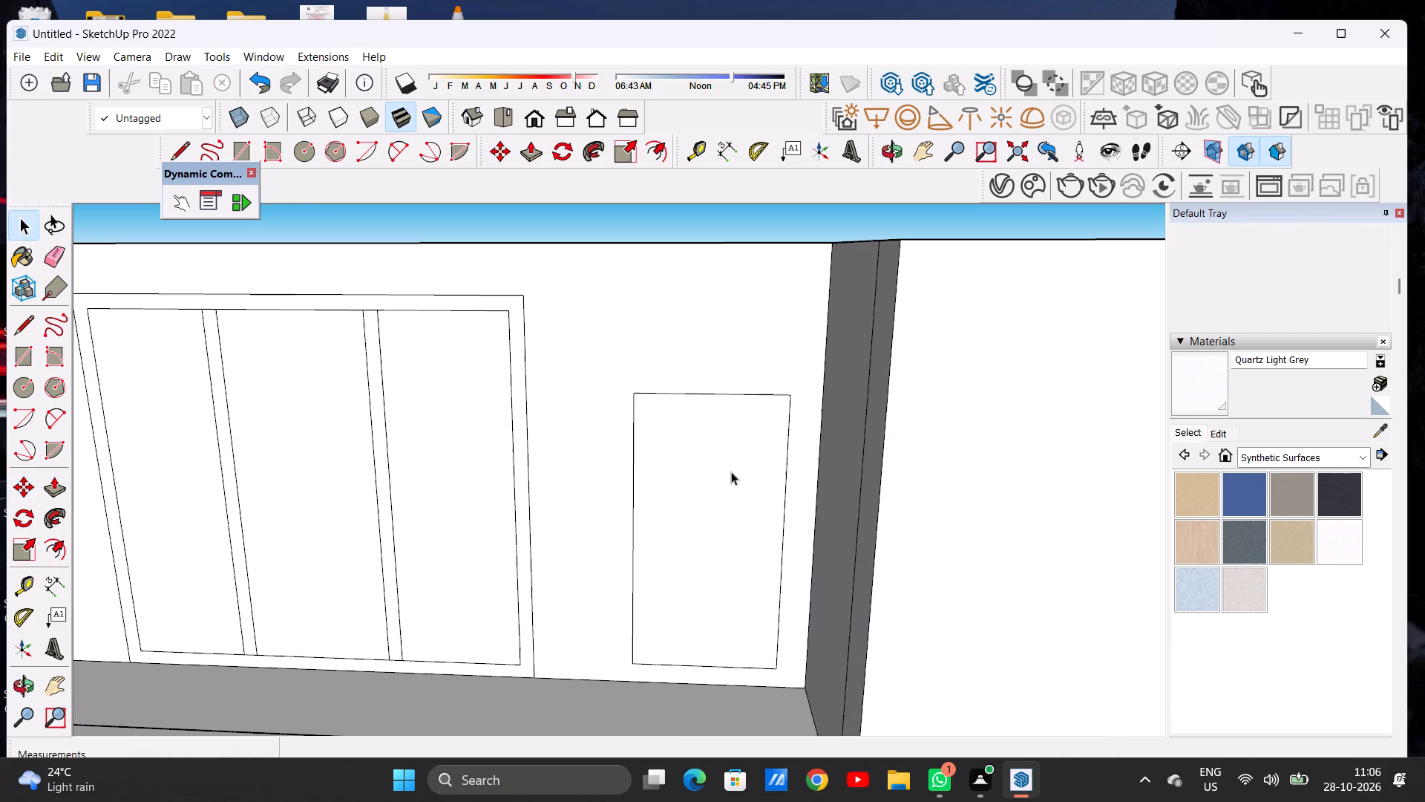
key("p")
scroll(718, 489, "up", 2)
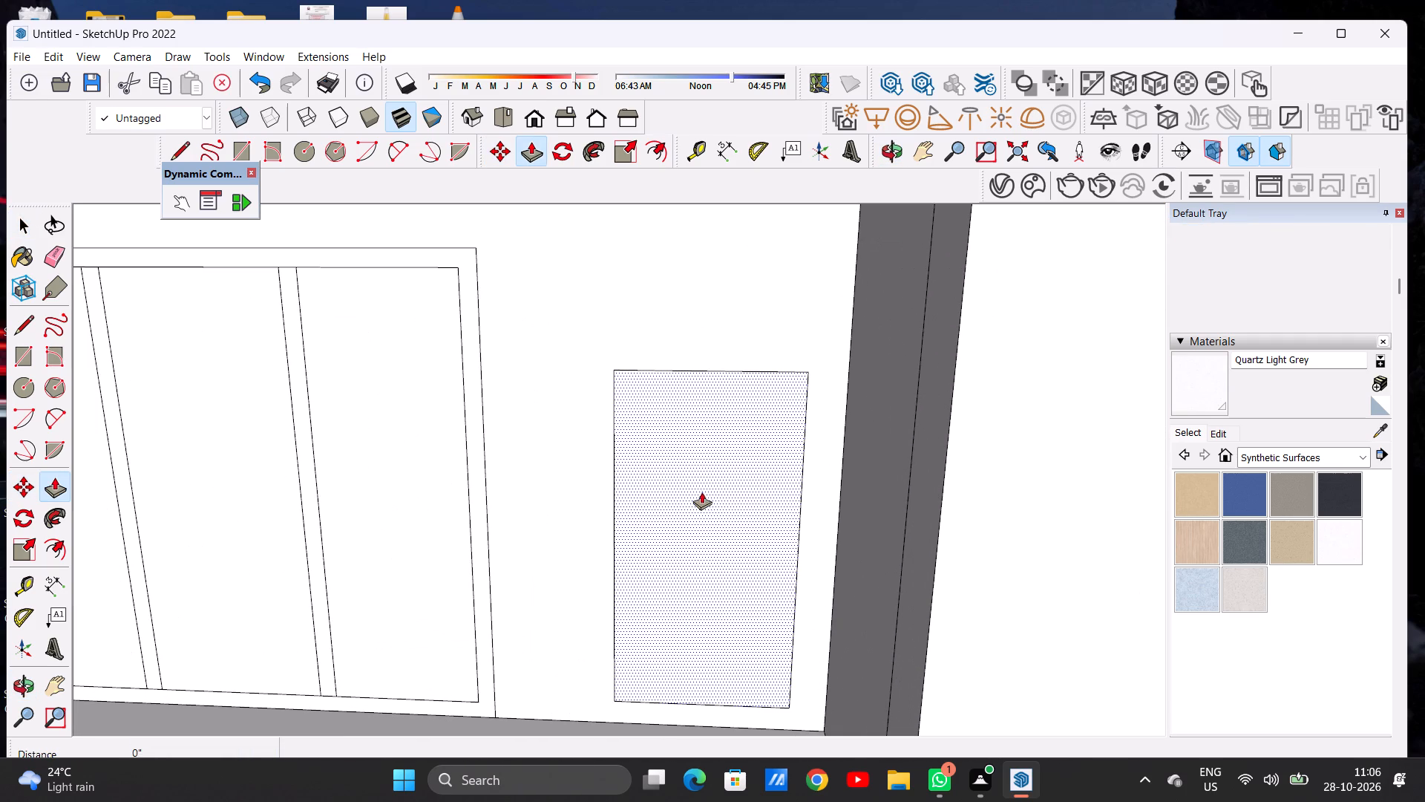
left_click(682, 524)
left_click(682, 512)
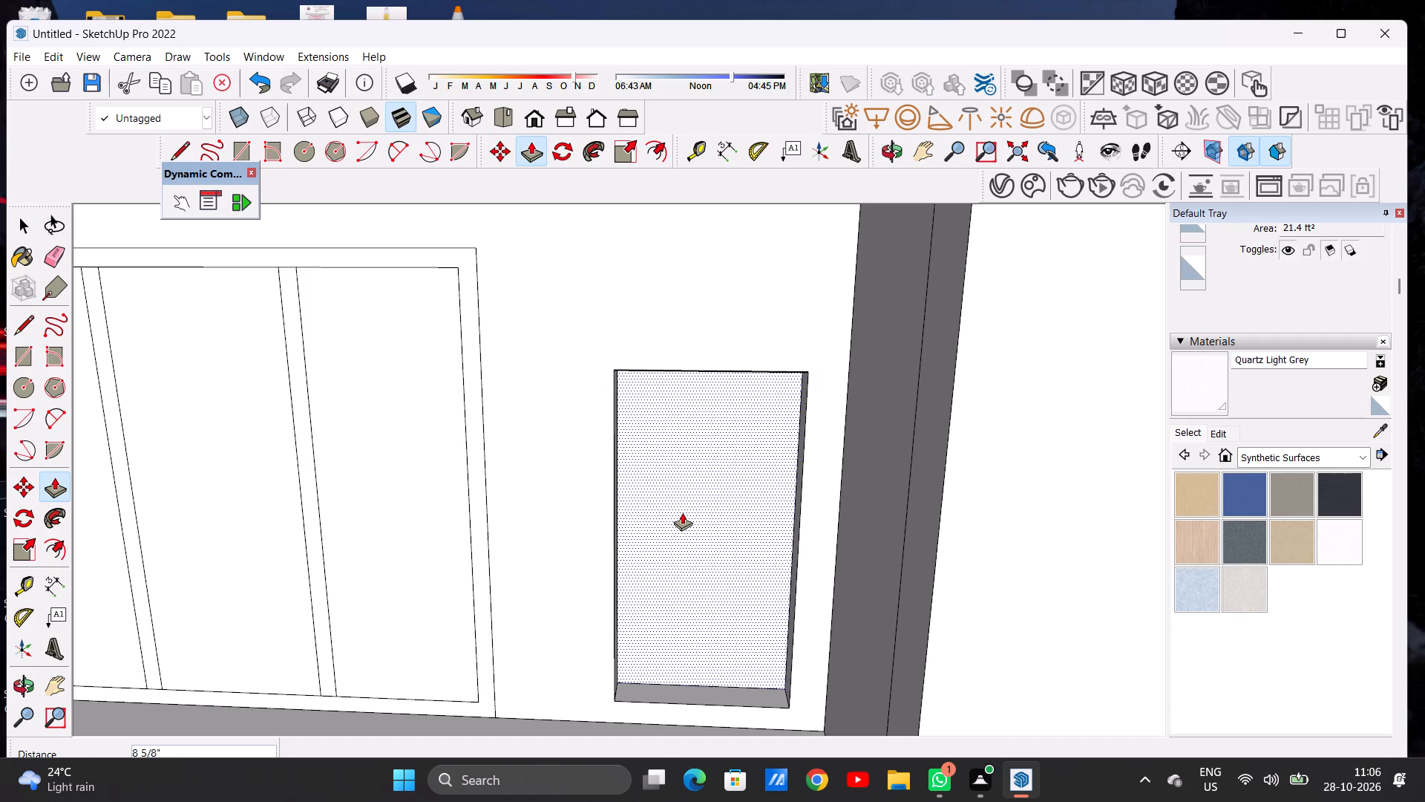
key("space")
Examine the top block's front wall, roof and terrace together with the side tower from several angles.
scroll(682, 512, "down", 7)
middle_click_drag(698, 559, 701, 532)
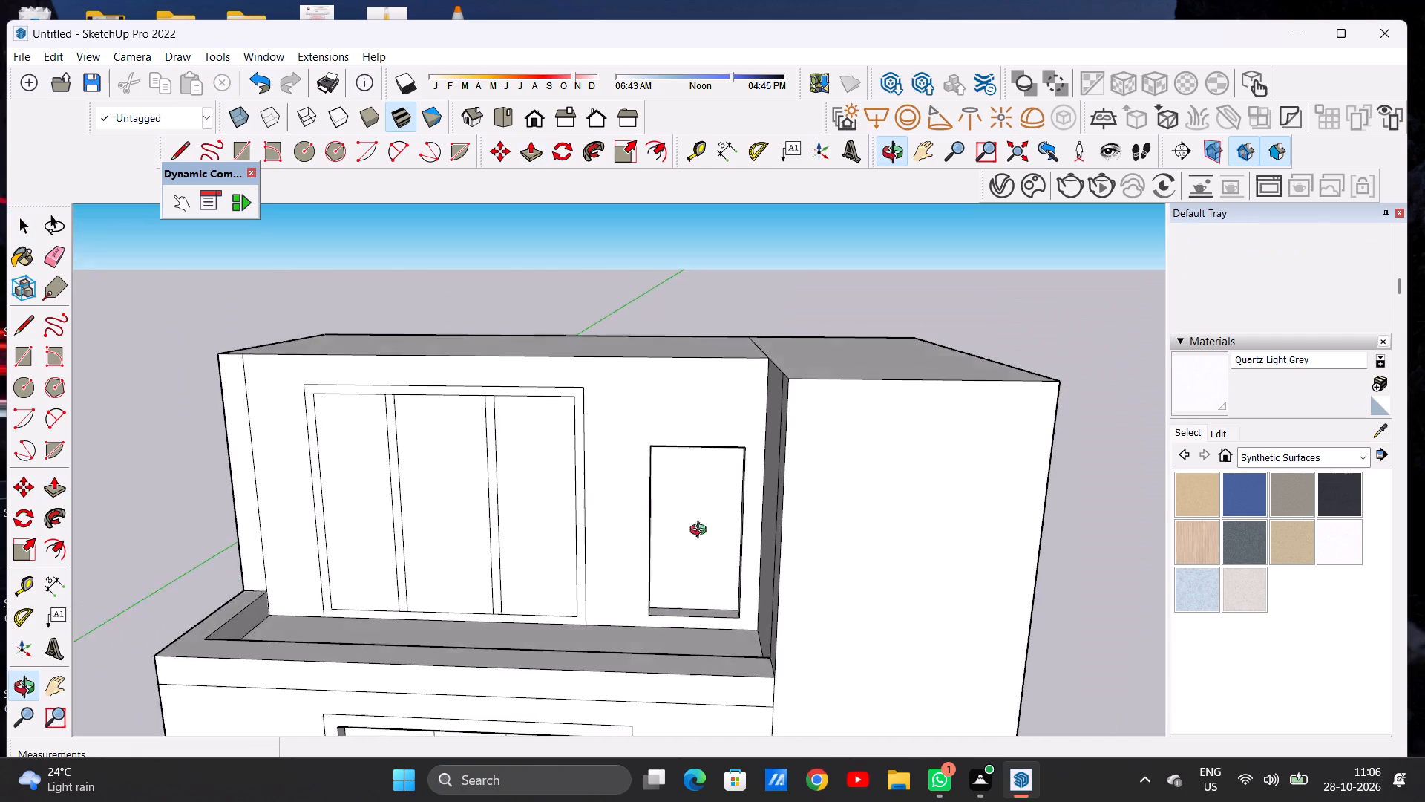
middle_click_drag(701, 532, 753, 482)
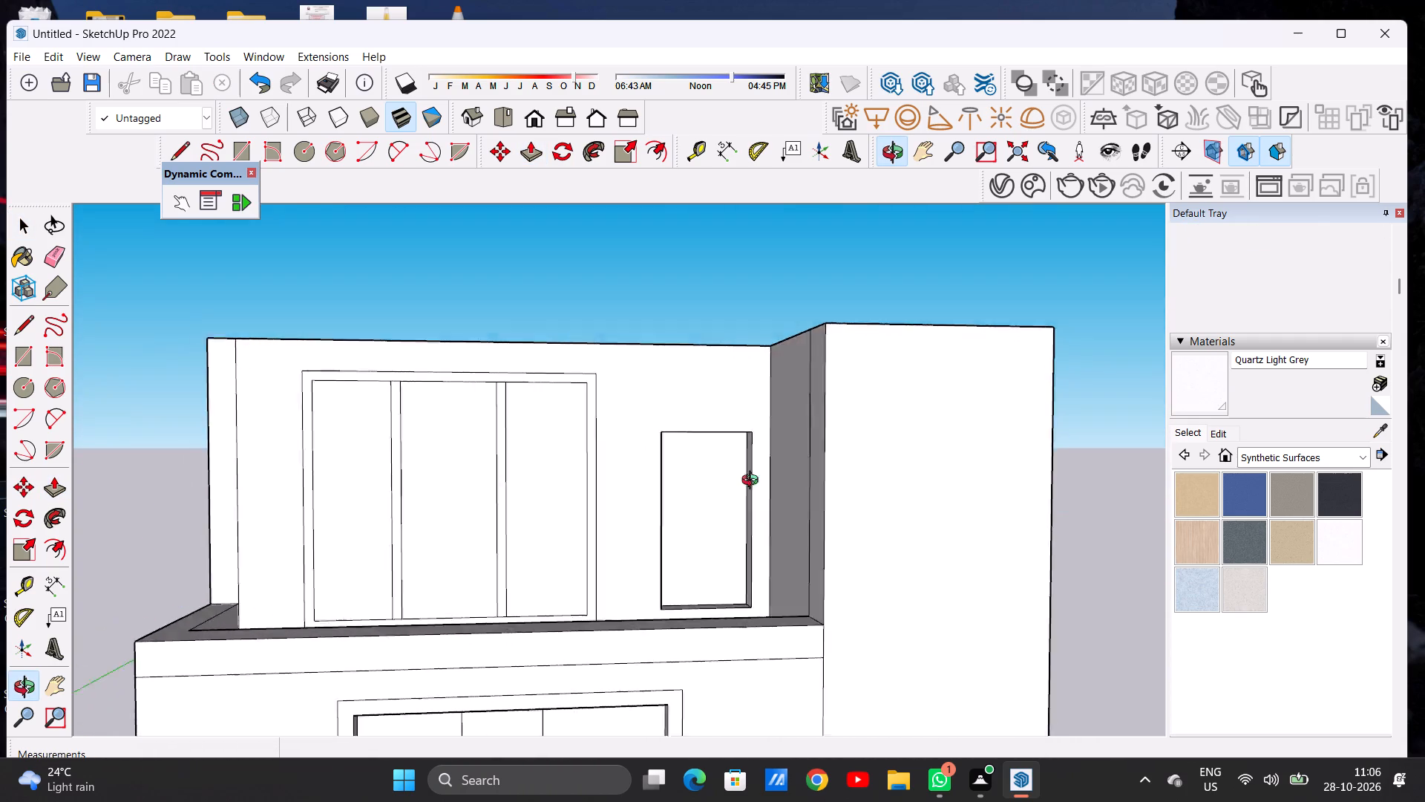
middle_click_drag(753, 482, 699, 502)
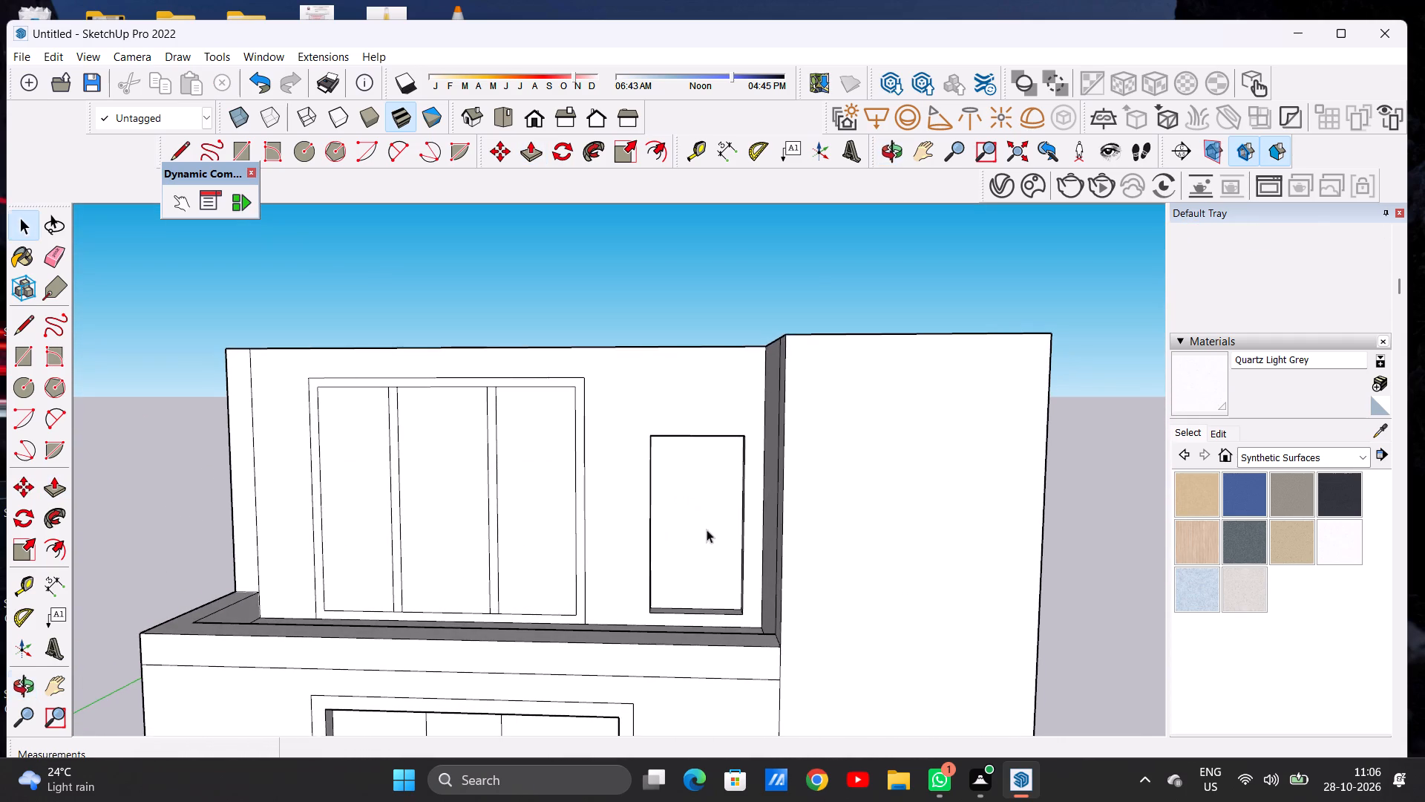
scroll(714, 552, "down", 9)
scroll(658, 514, "up", 2)
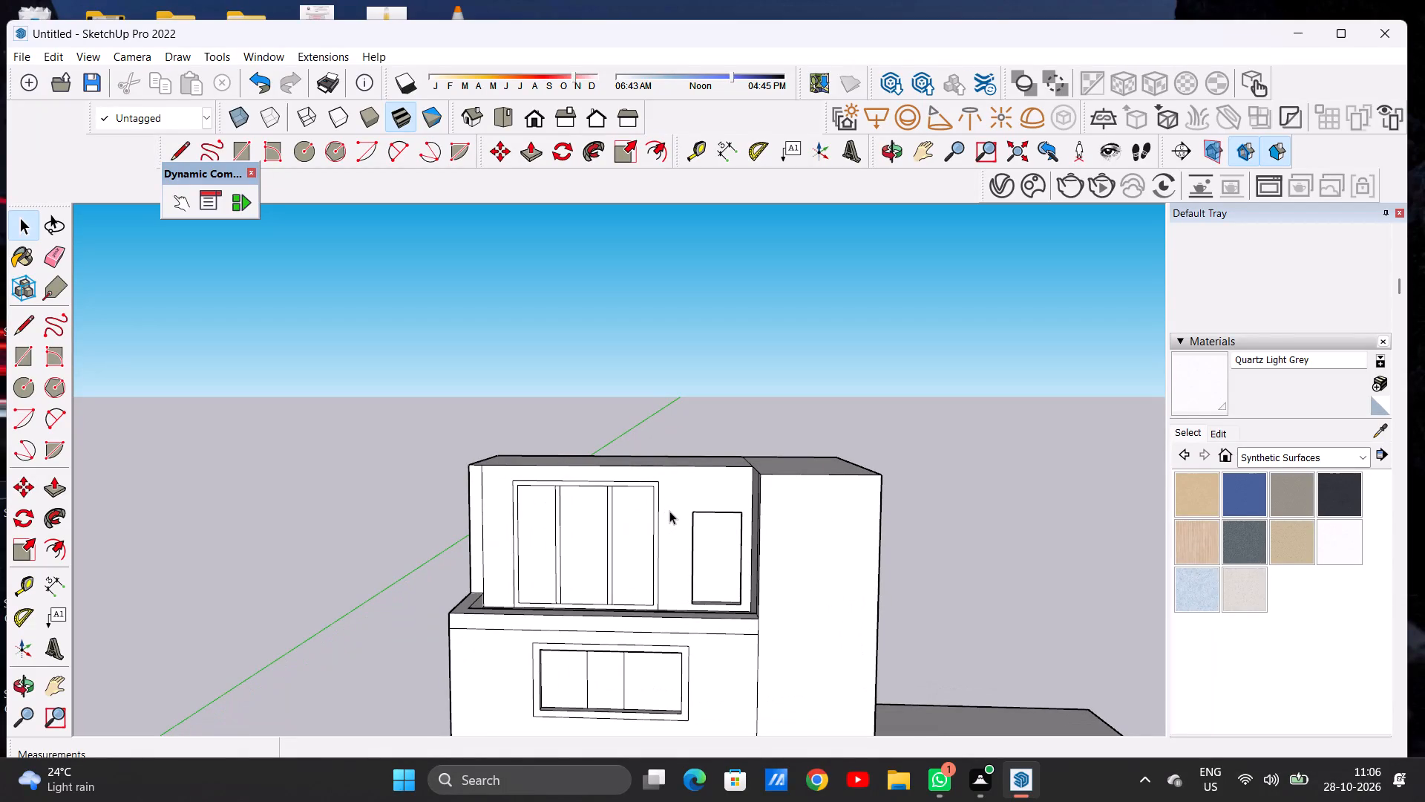
scroll(529, 533, "down", 5)
scroll(557, 531, "up", 7)
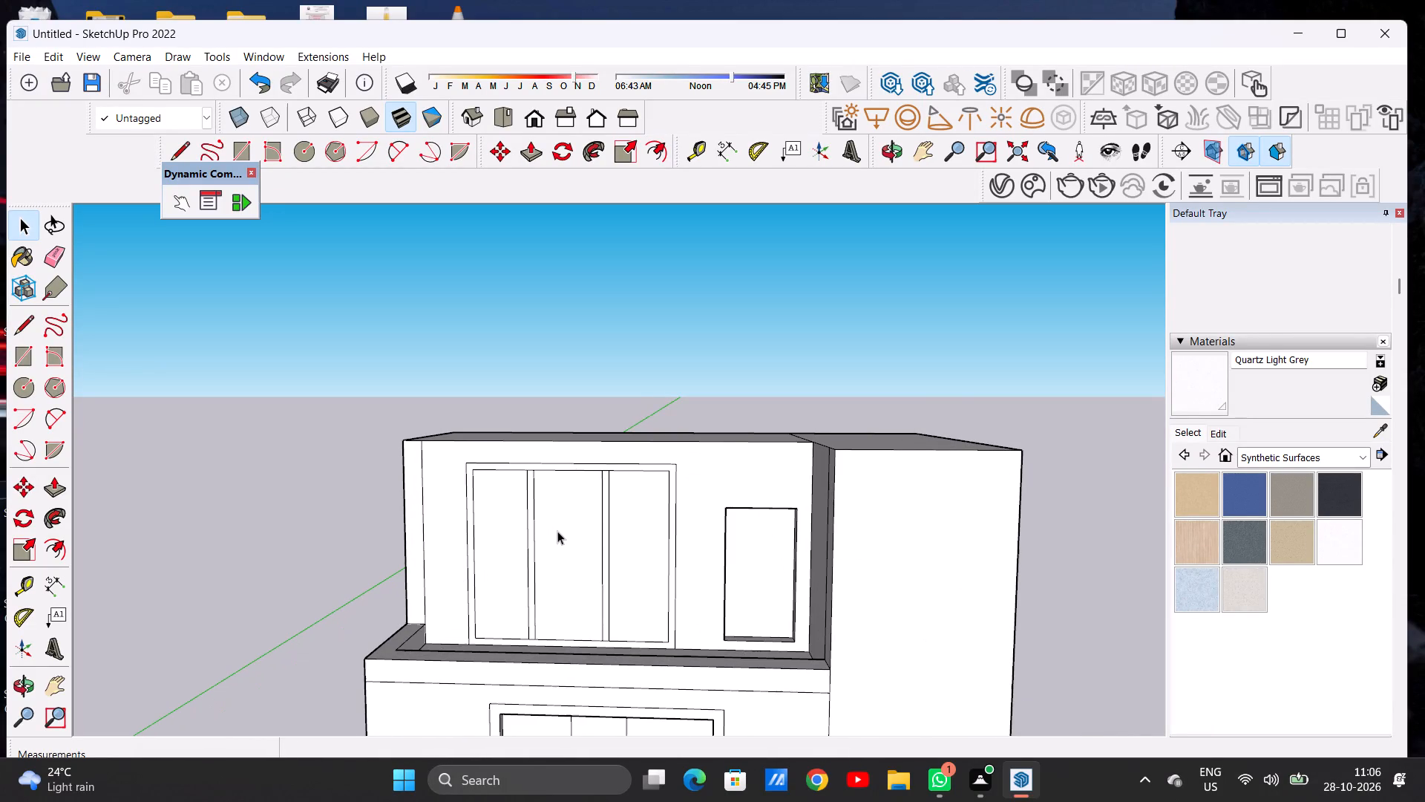
scroll(557, 531, "up", 1)
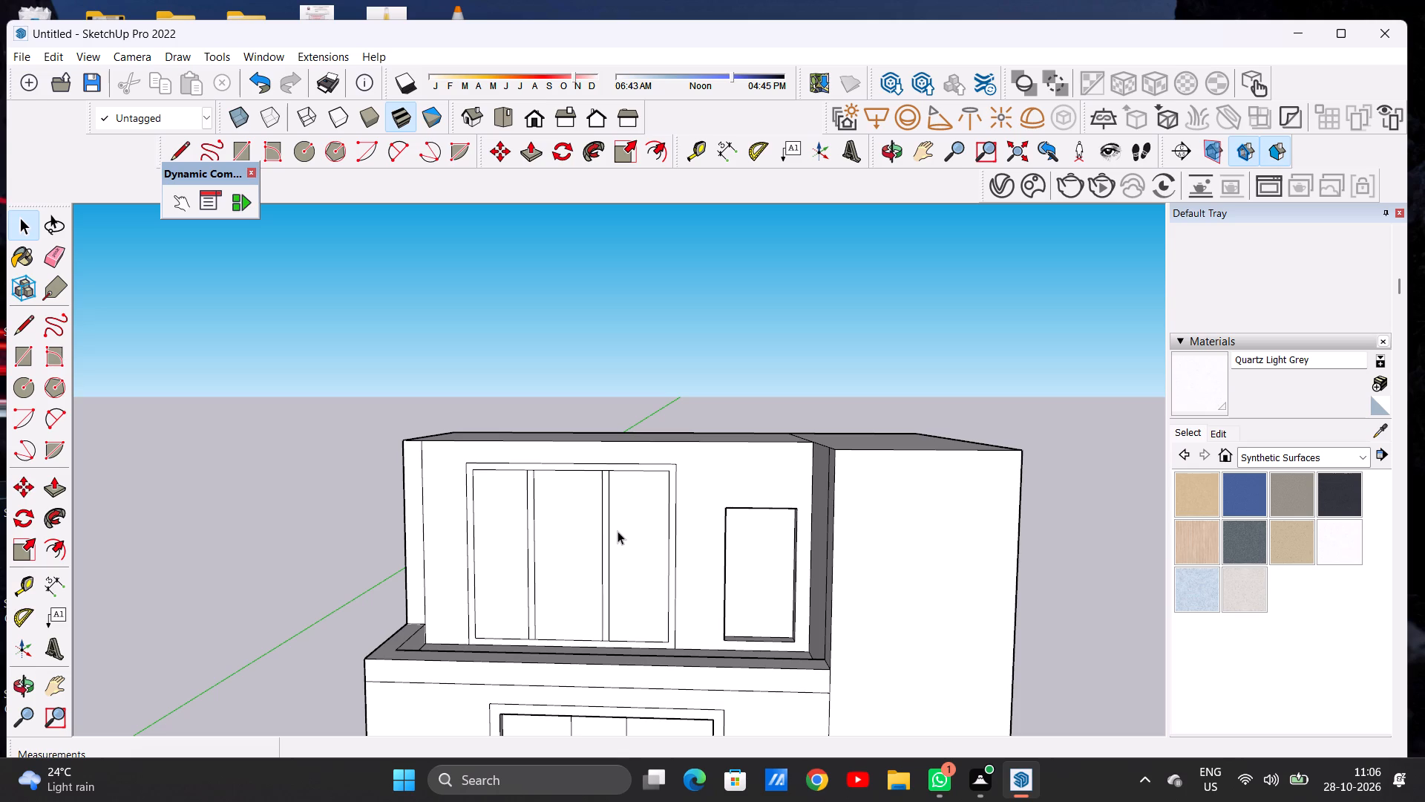
middle_click_drag(617, 531, 640, 573)
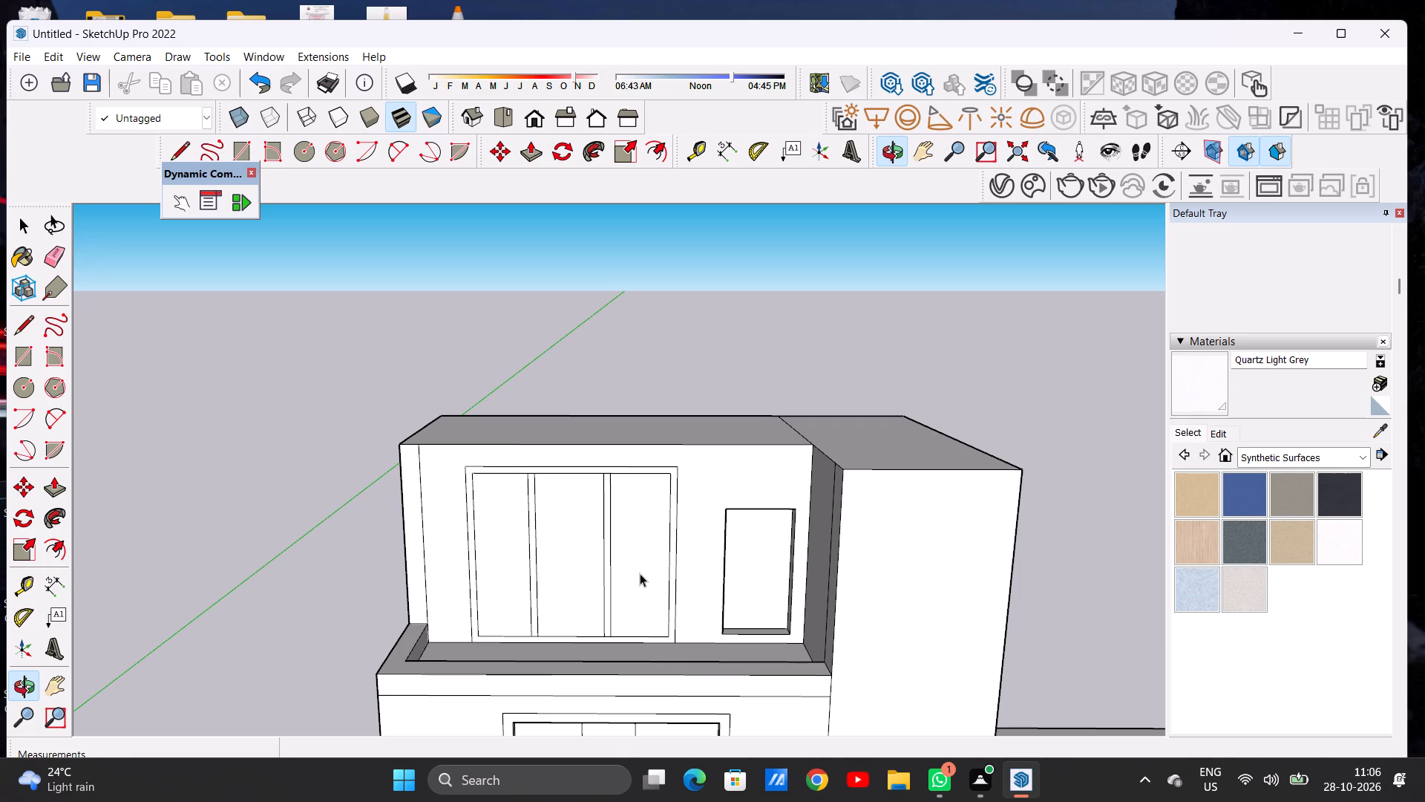
scroll(640, 574, "down", 2)
scroll(640, 575, "up", 1)
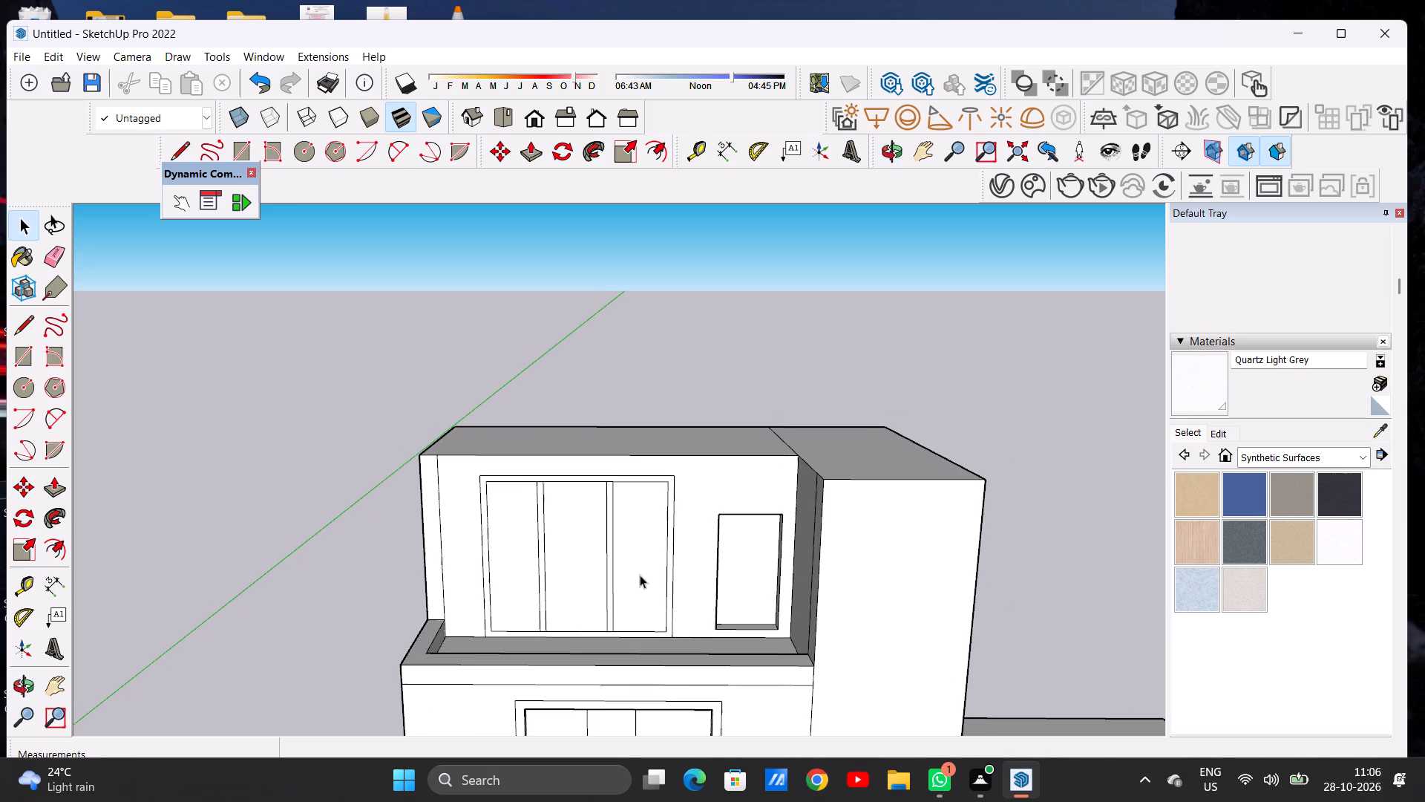
middle_click_drag(637, 573, 615, 536)
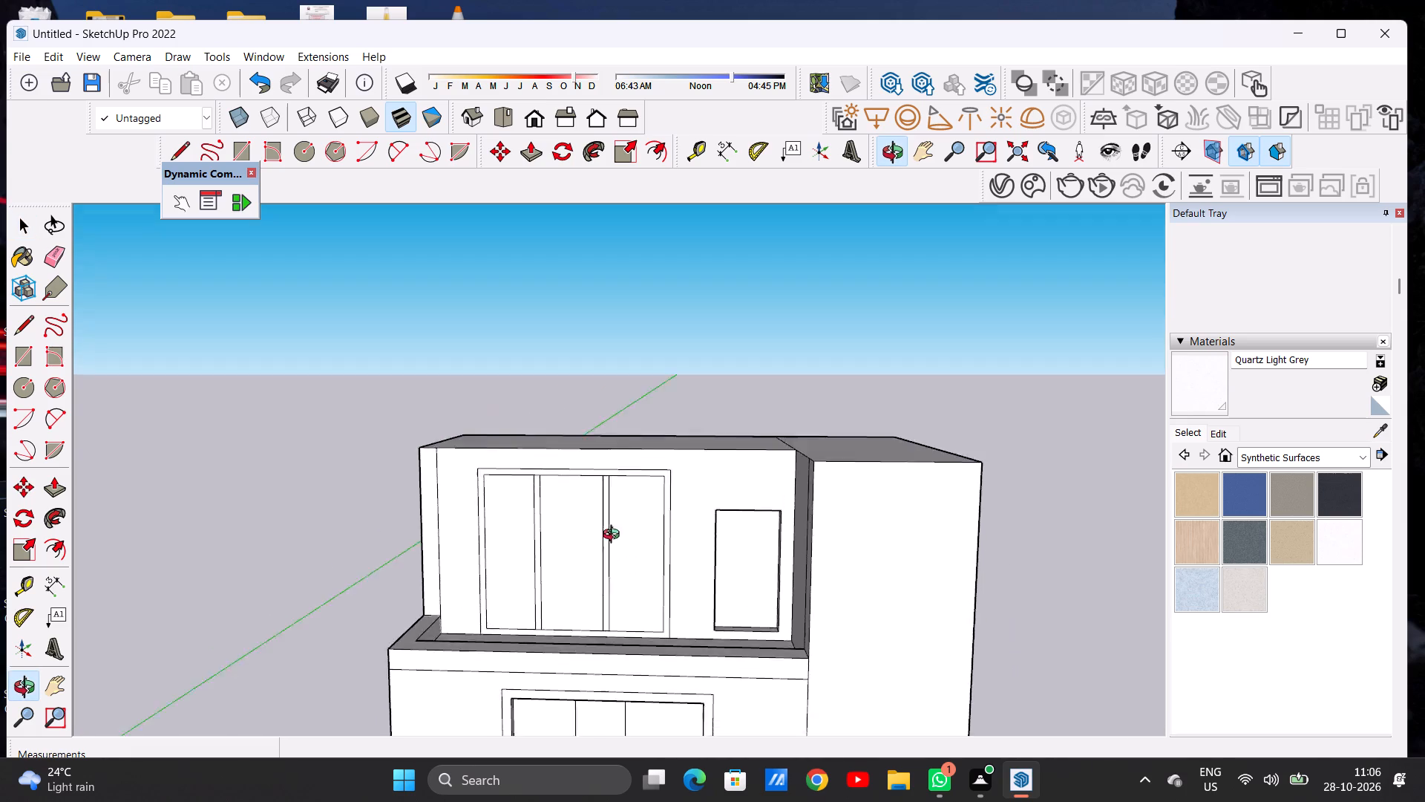
middle_click_drag(615, 536, 603, 603)
middle_click_drag(605, 601, 643, 601)
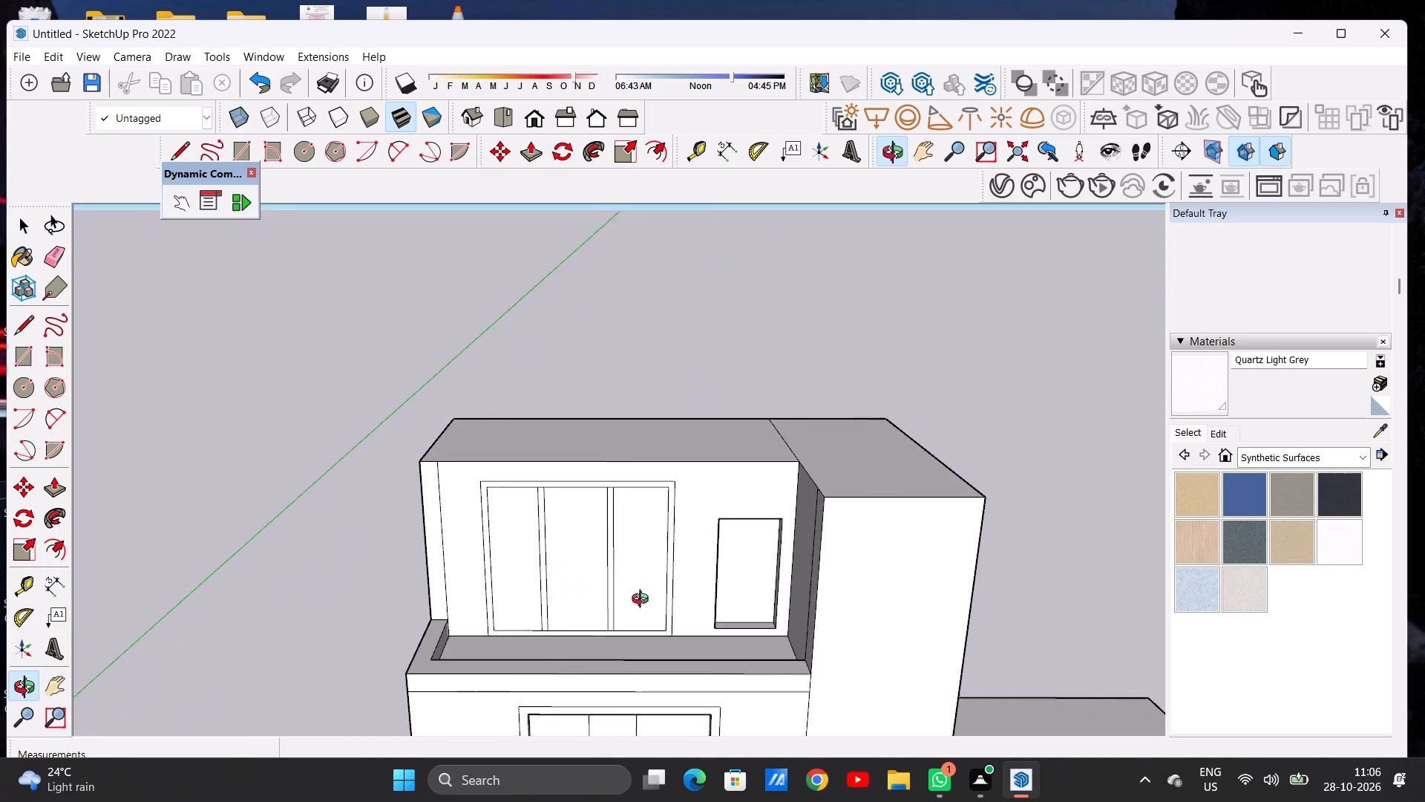
middle_click_drag(643, 601, 649, 613)
scroll(570, 552, "down", 6)
middle_click_drag(618, 550, 596, 549)
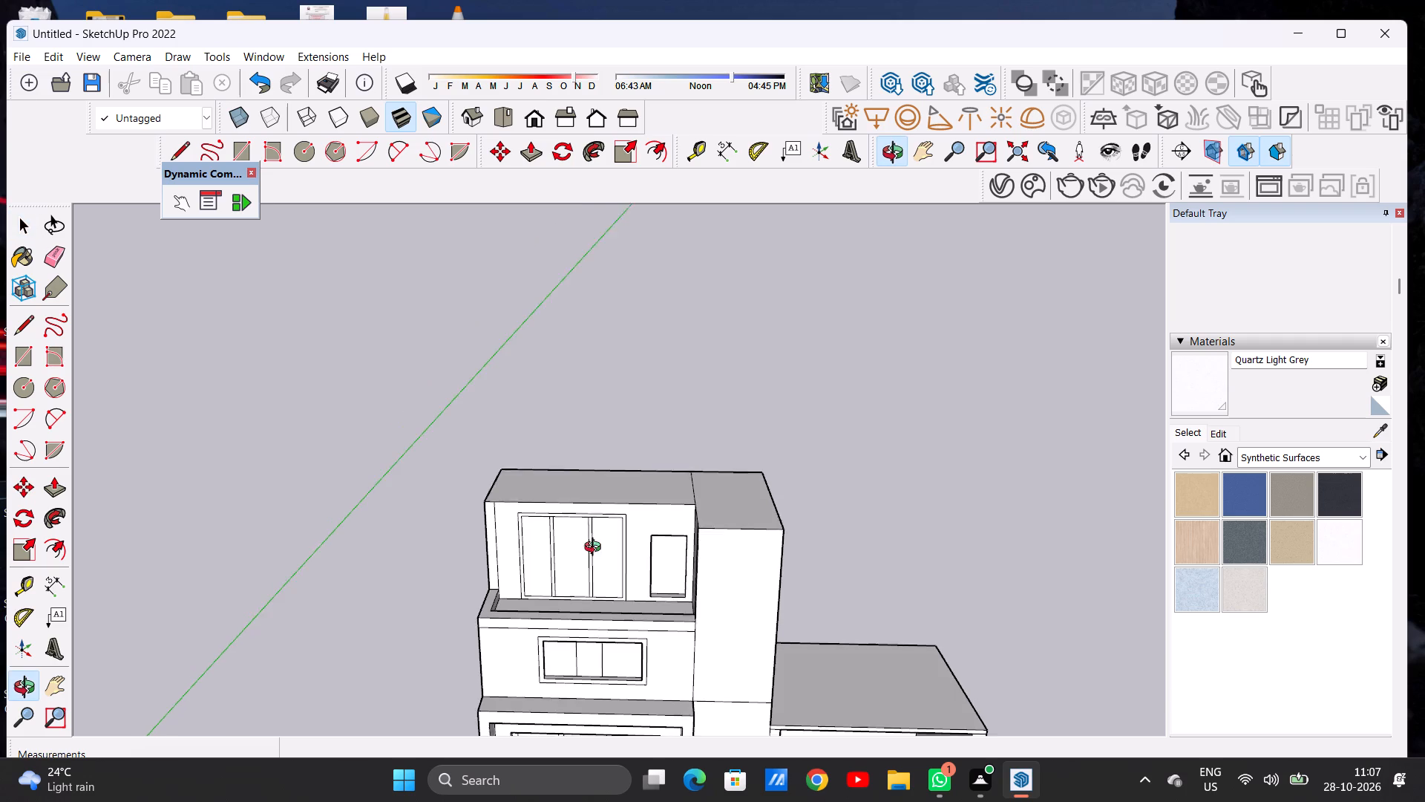
middle_click_drag(596, 549, 602, 572)
scroll(644, 478, "up", 3)
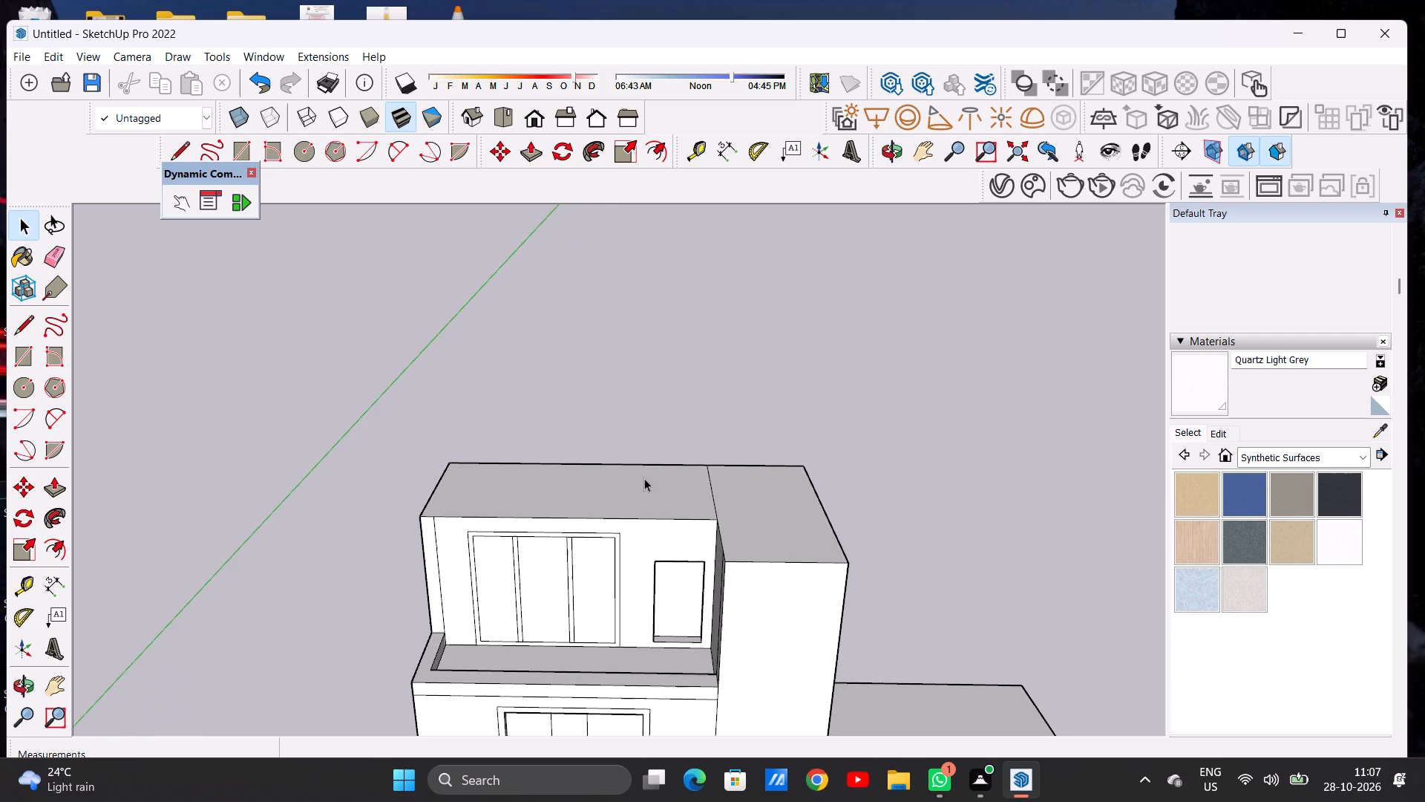
Push/Pull the top block's roof face up about 10 11/16" to form a roof slab band.
key("p")
scroll(662, 539, "down", 2)
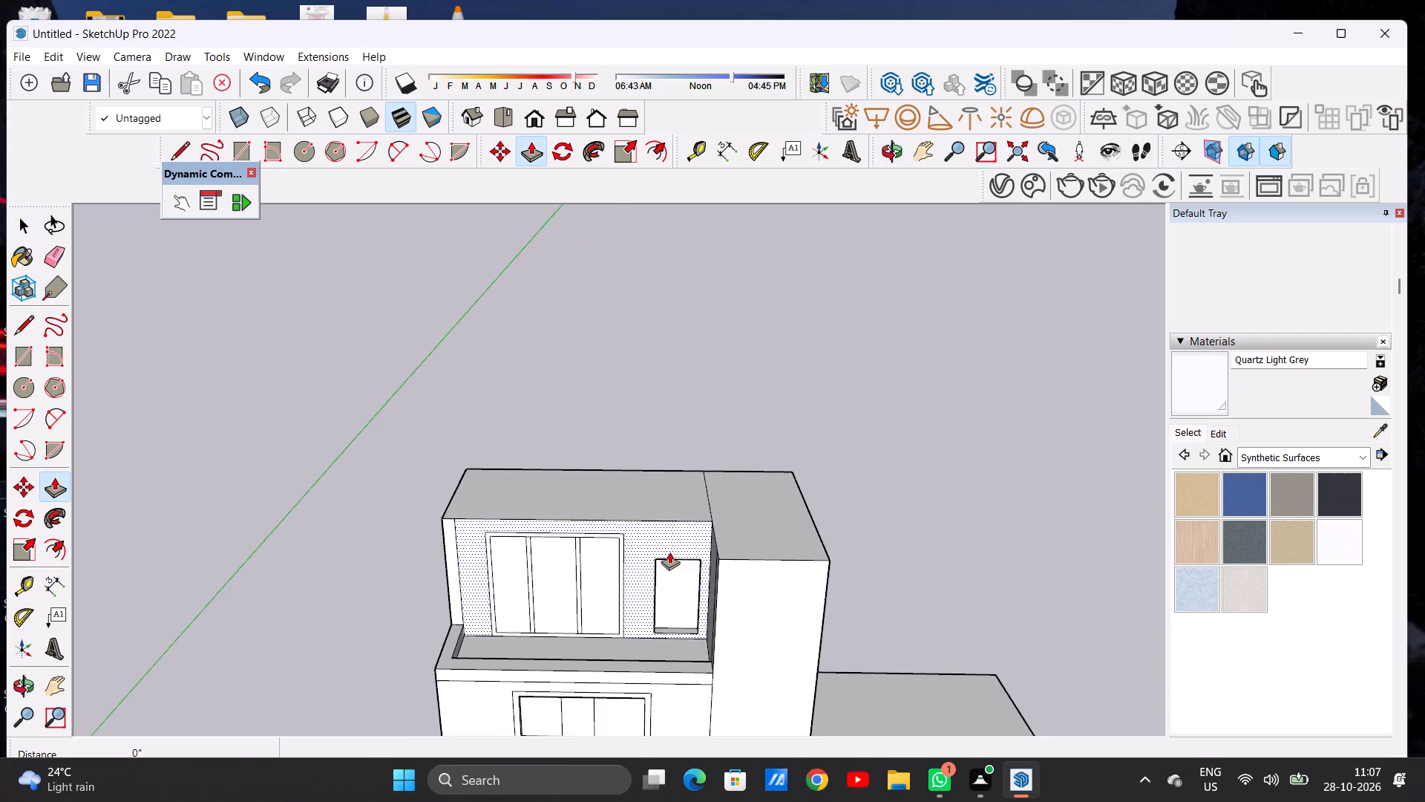
middle_click_drag(672, 564, 665, 491)
scroll(687, 513, "up", 2)
scroll(687, 513, "down", 1)
scroll(687, 513, "up", 4)
scroll(682, 501, "down", 1)
scroll(682, 501, "up", 1)
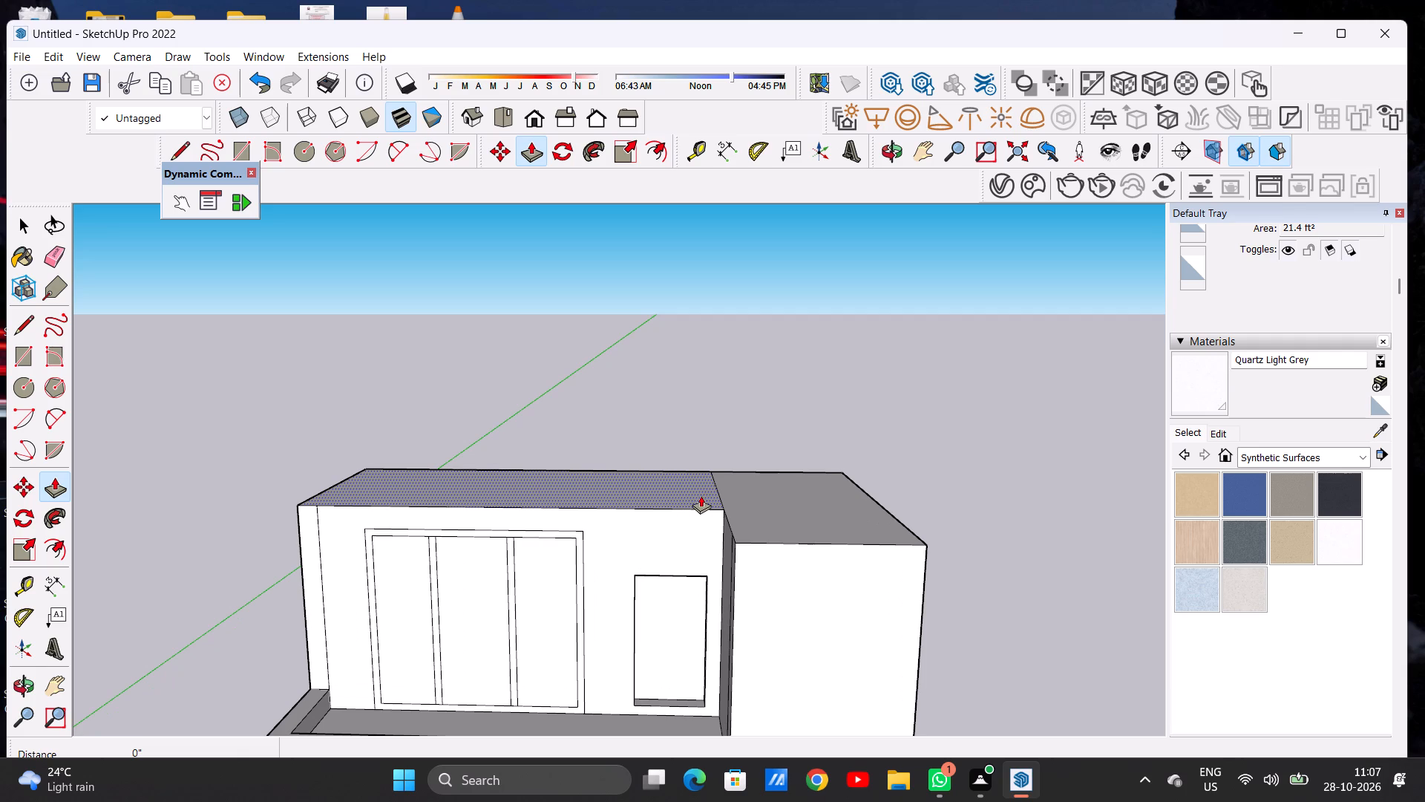
middle_click_drag(652, 479, 661, 528)
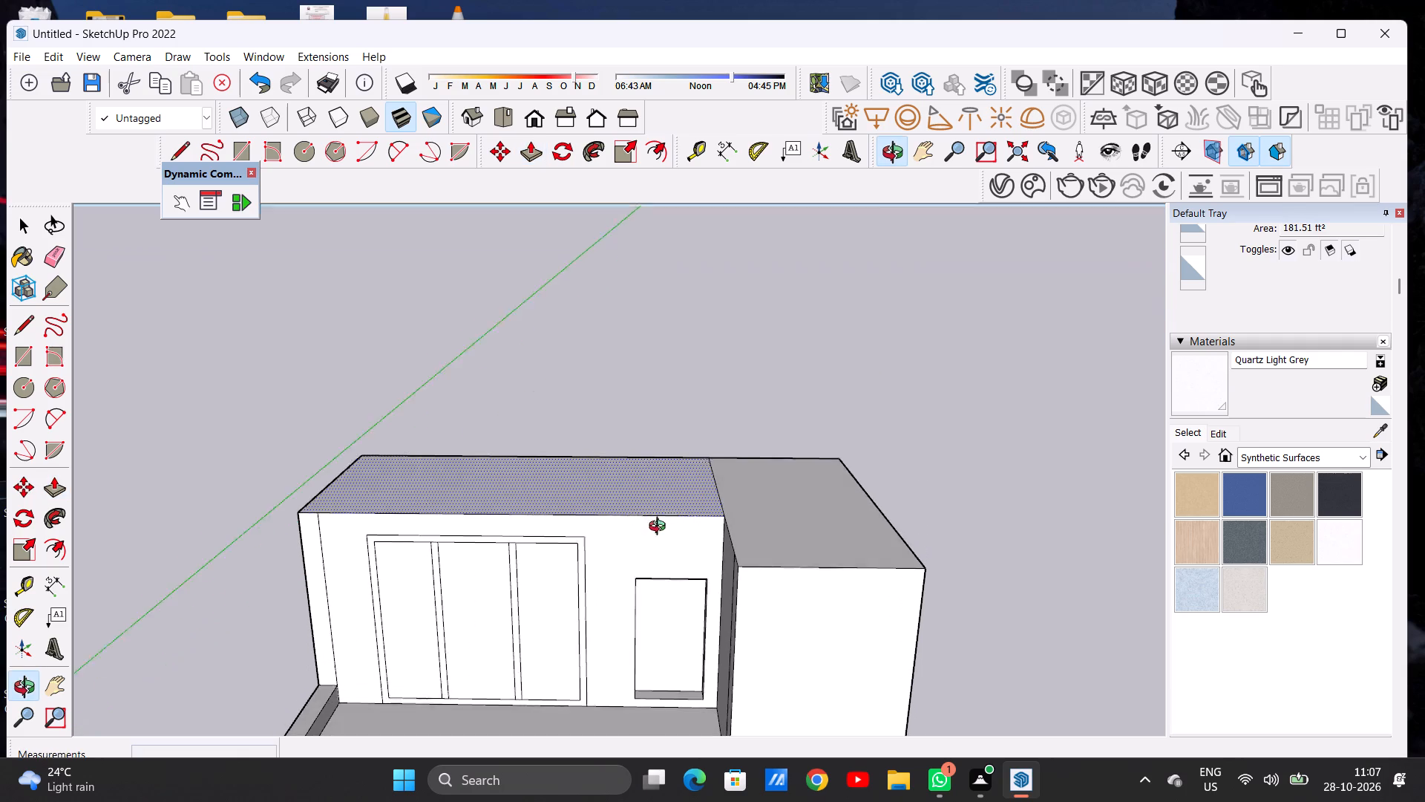
middle_click_drag(661, 528, 665, 547)
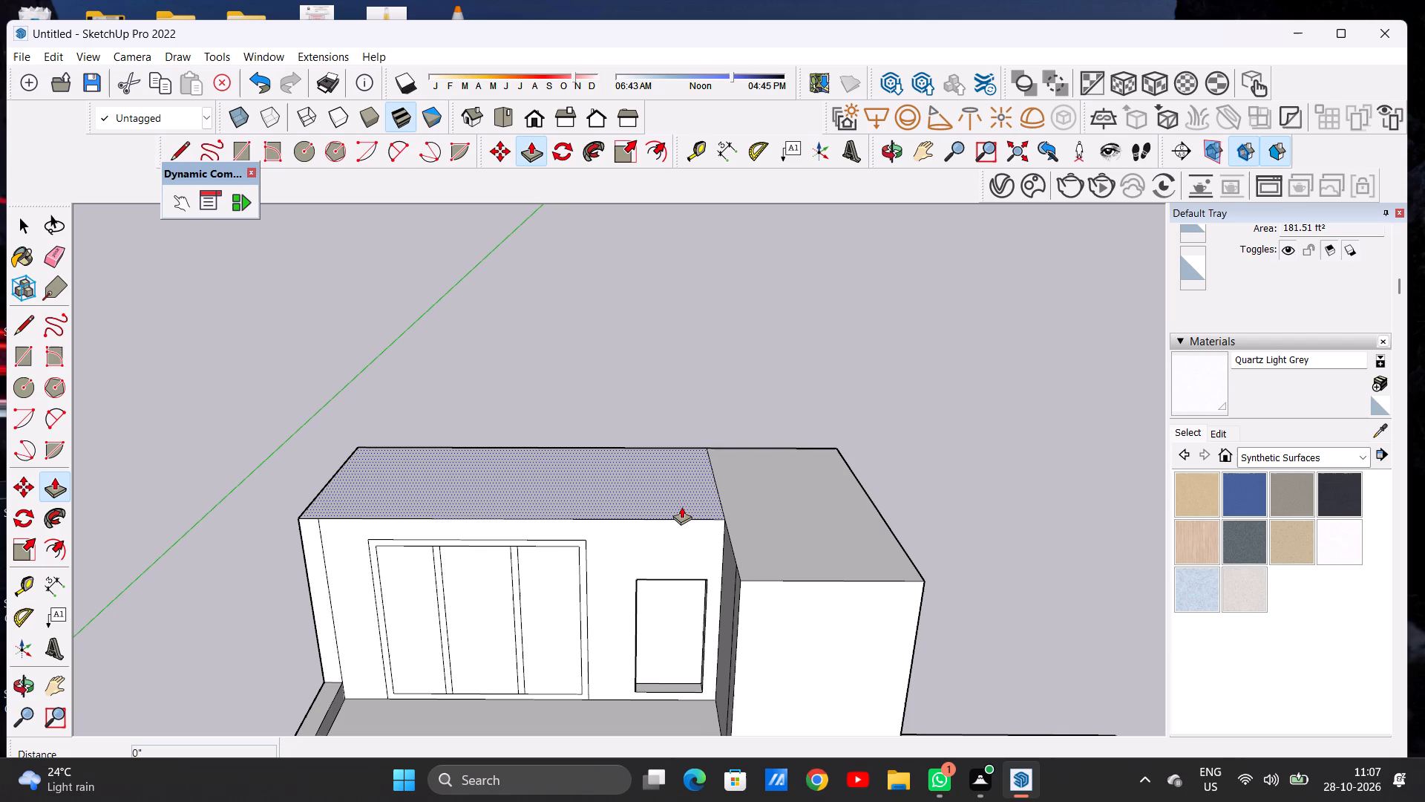
left_click(681, 506)
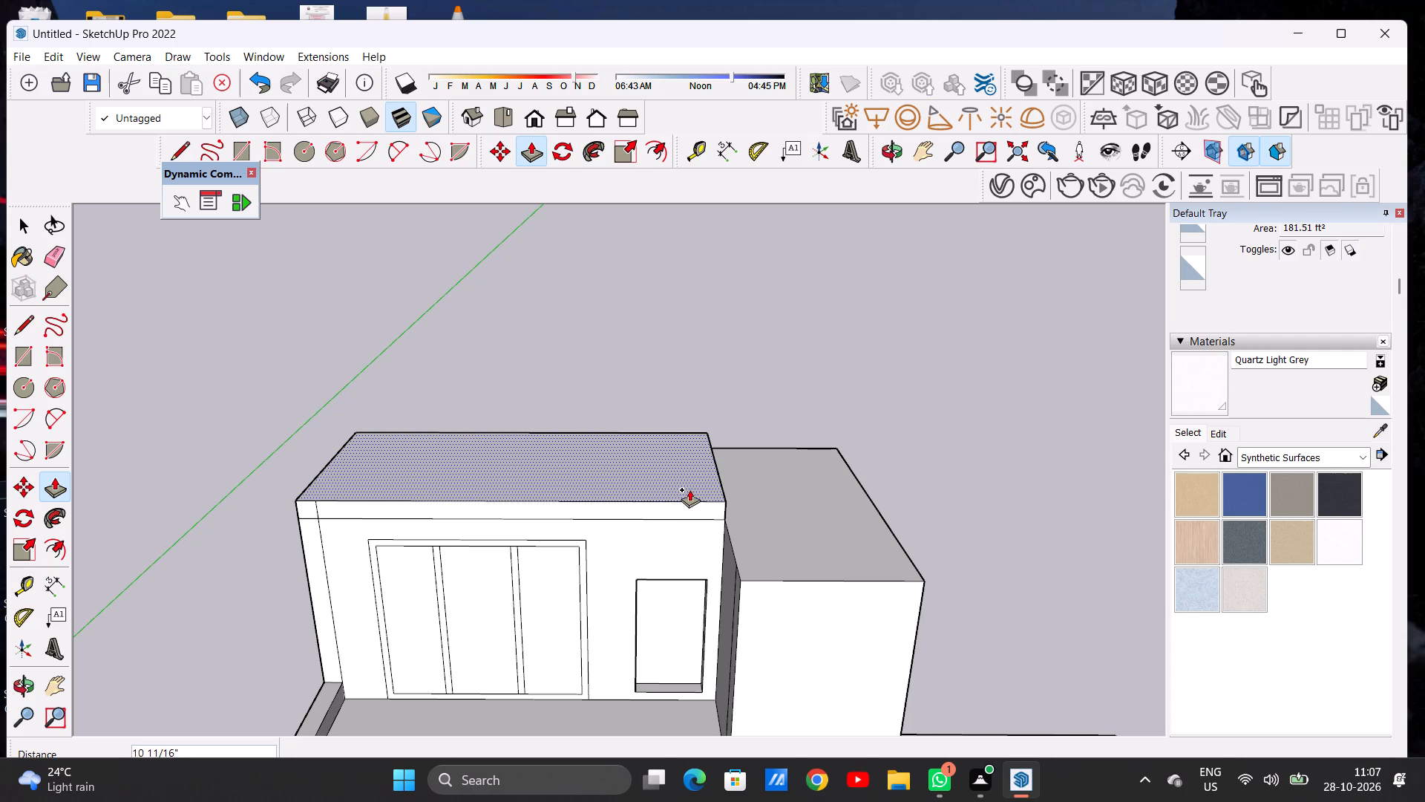
left_click(689, 489)
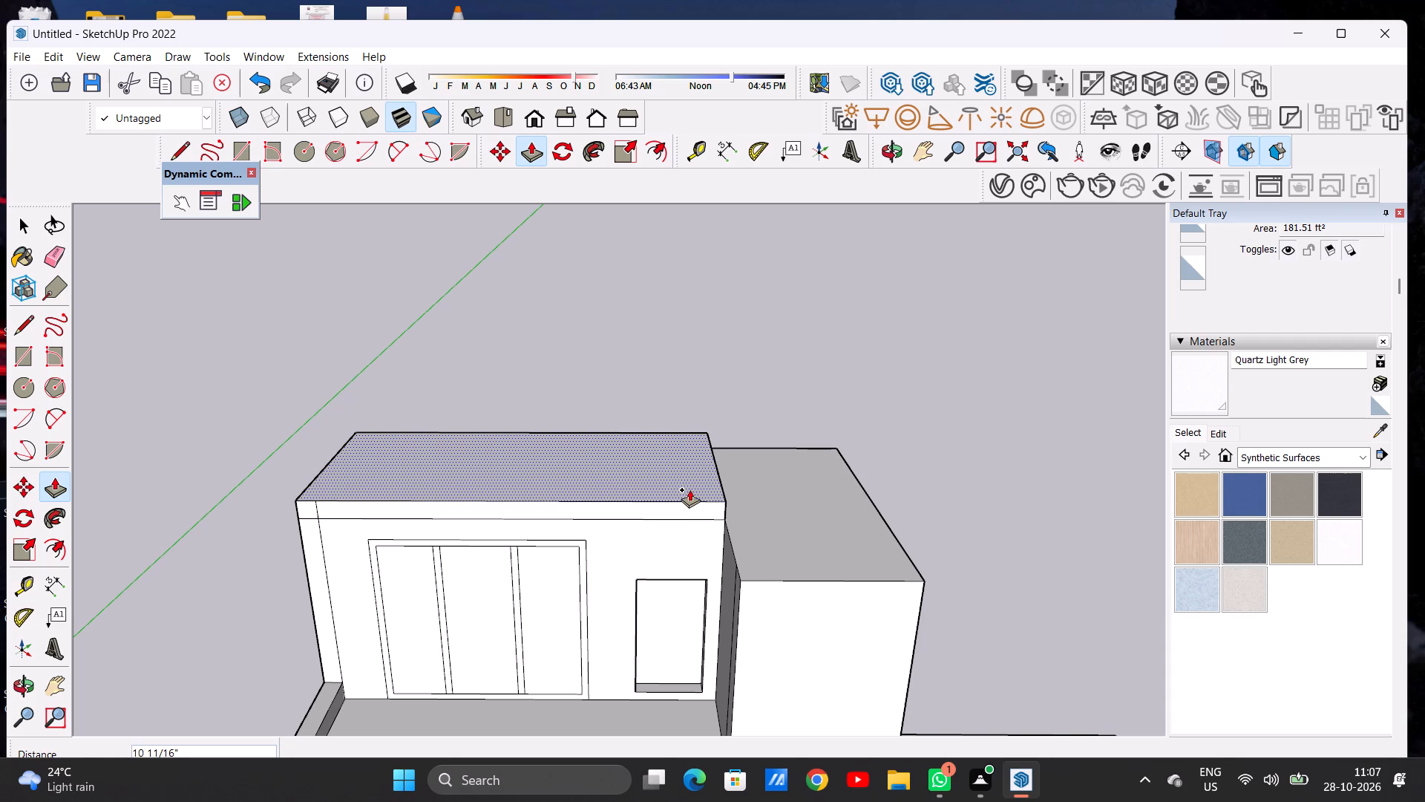
key("space")
Erase the short vertical line crossing the roof band's front face near the top block's outer corner.
middle_click_drag(689, 552, 715, 409)
scroll(349, 468, "up", 2)
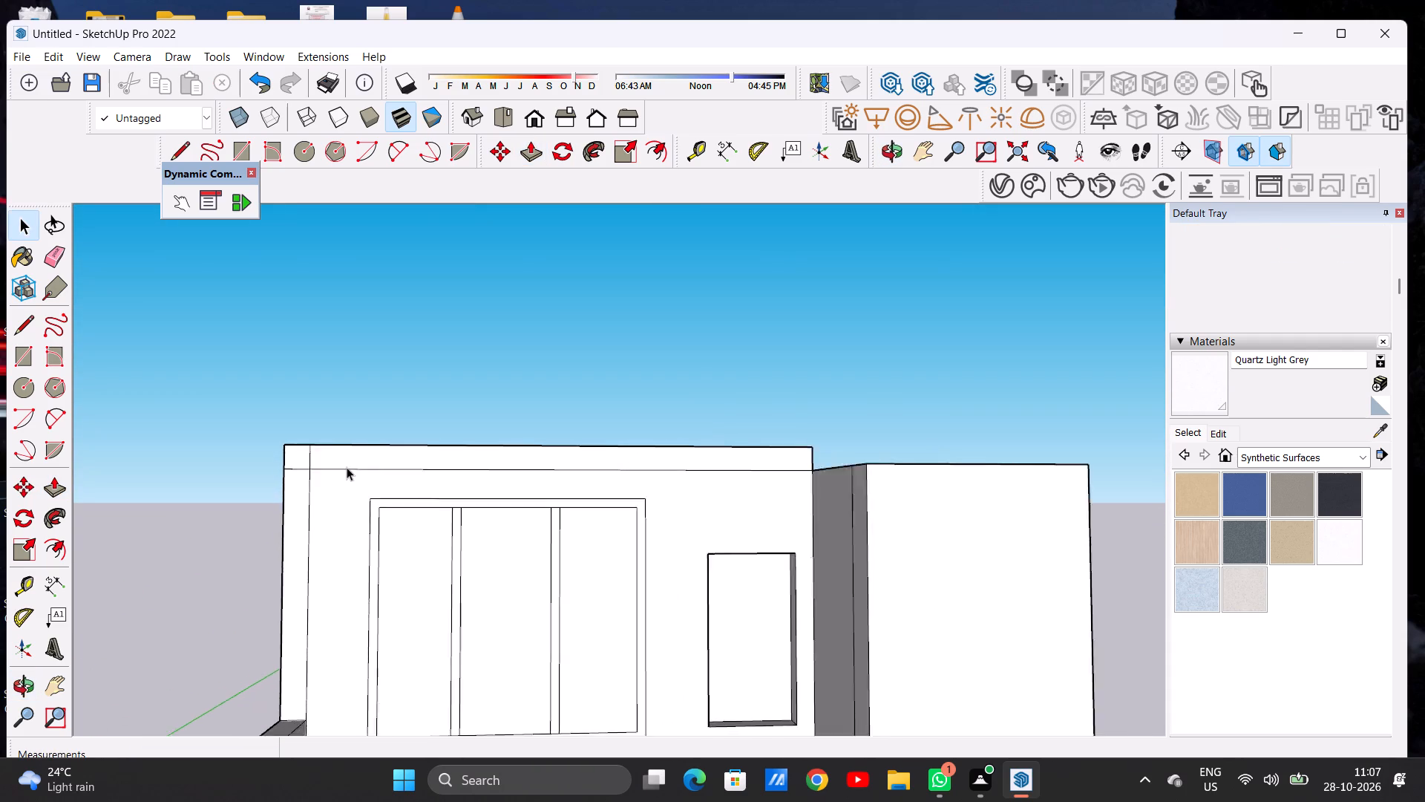
scroll(347, 467, "up", 3)
middle_click_drag(347, 466, 297, 494)
key("e")
scroll(289, 466, "up", 6)
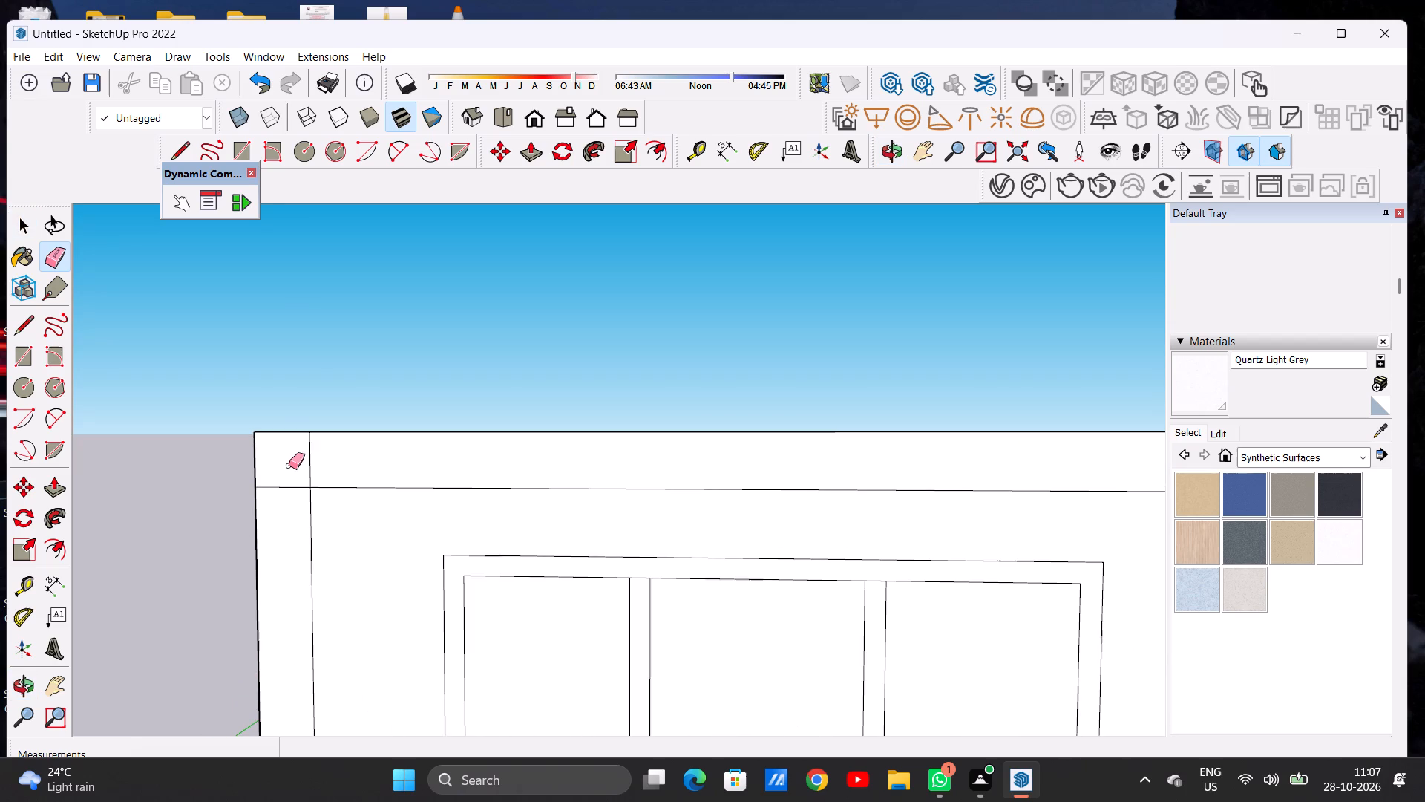
left_click_drag(293, 460, 310, 463)
key("space")
Pull the roof band's front face outward about 5' 7 7/16" to form an overhang above the terrace.
scroll(436, 472, "down", 4)
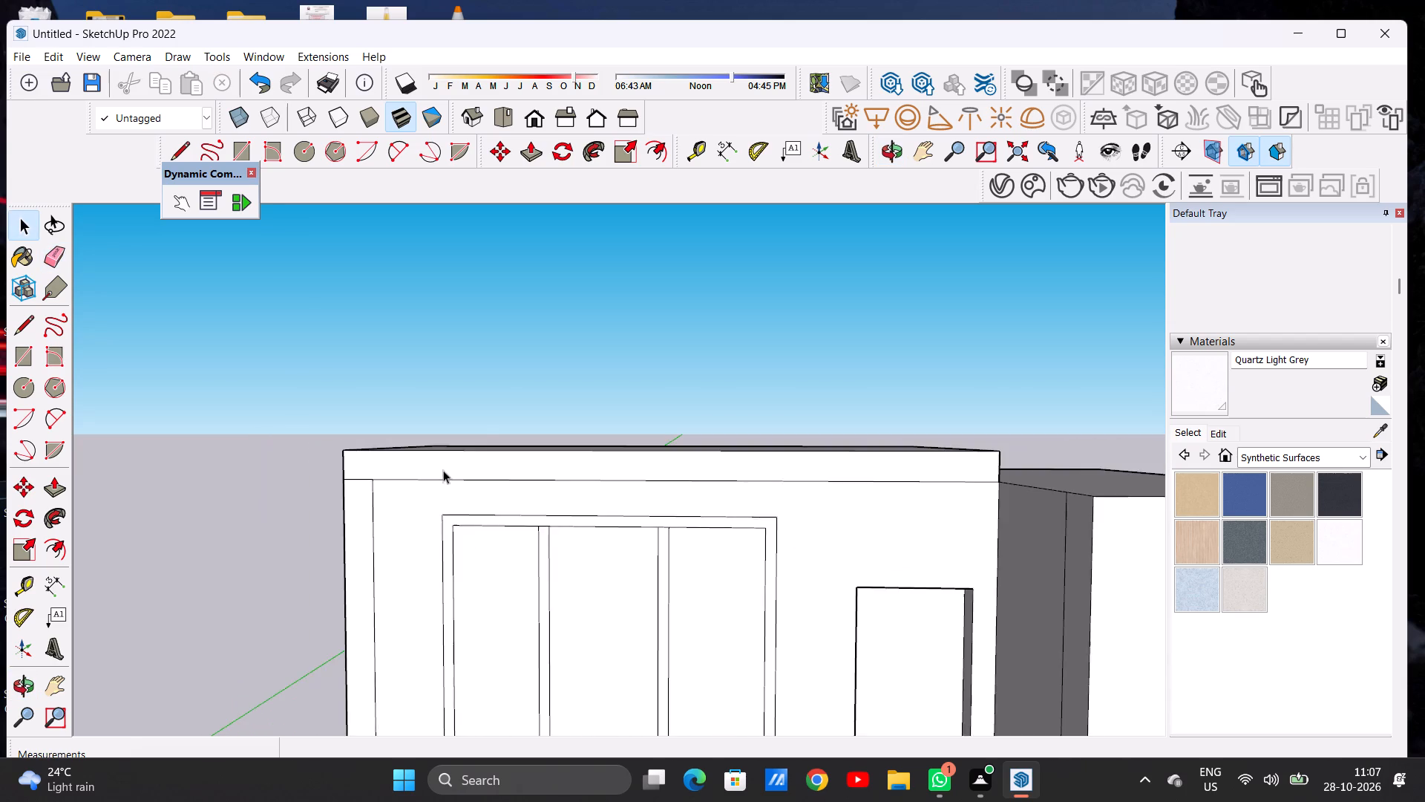
scroll(443, 470, "down", 9)
middle_click_drag(390, 453, 602, 501)
scroll(574, 413, "down", 4)
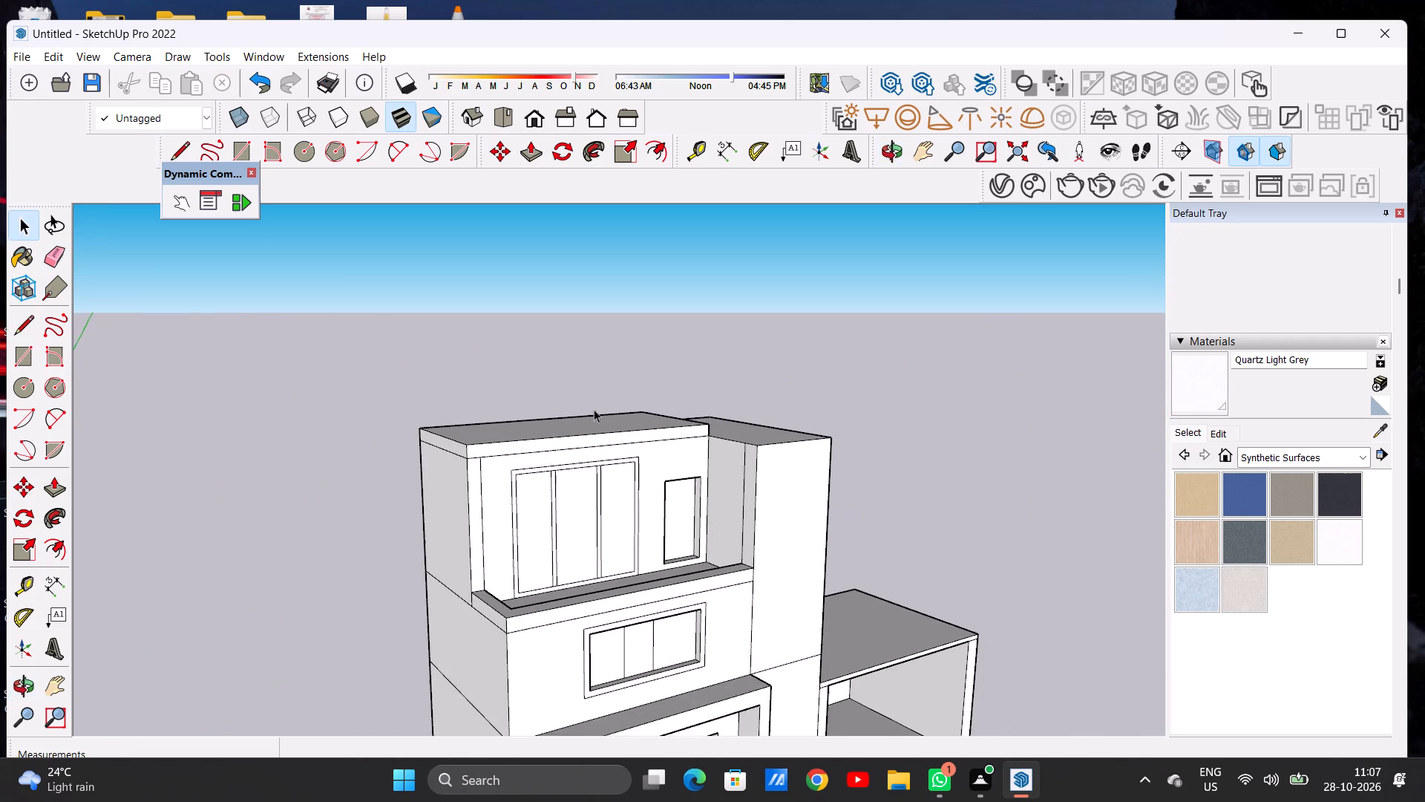
scroll(594, 409, "down", 1)
middle_click_drag(620, 436, 595, 500)
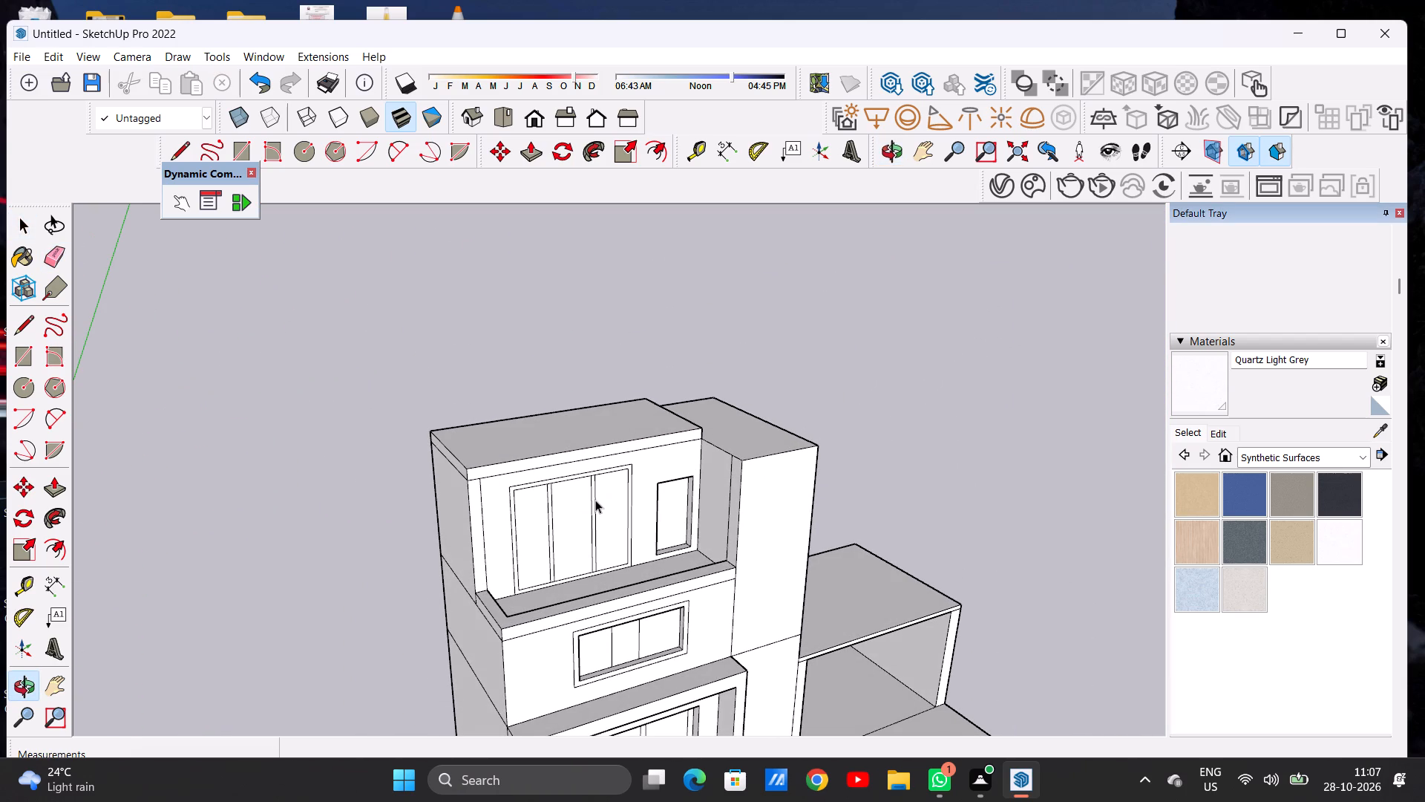
key("p")
scroll(671, 448, "up", 6)
scroll(696, 434, "down", 1)
scroll(696, 434, "up", 5)
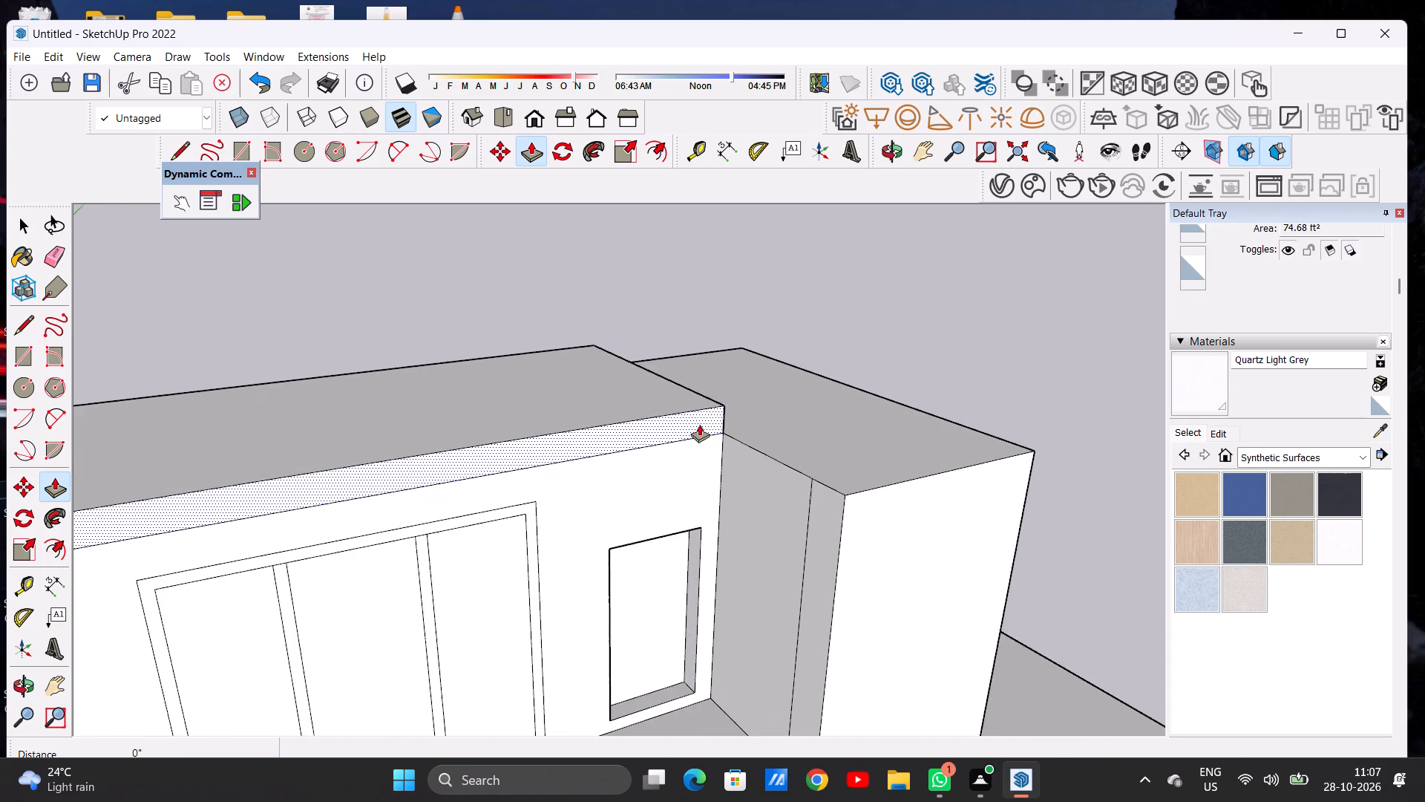
left_click(701, 417)
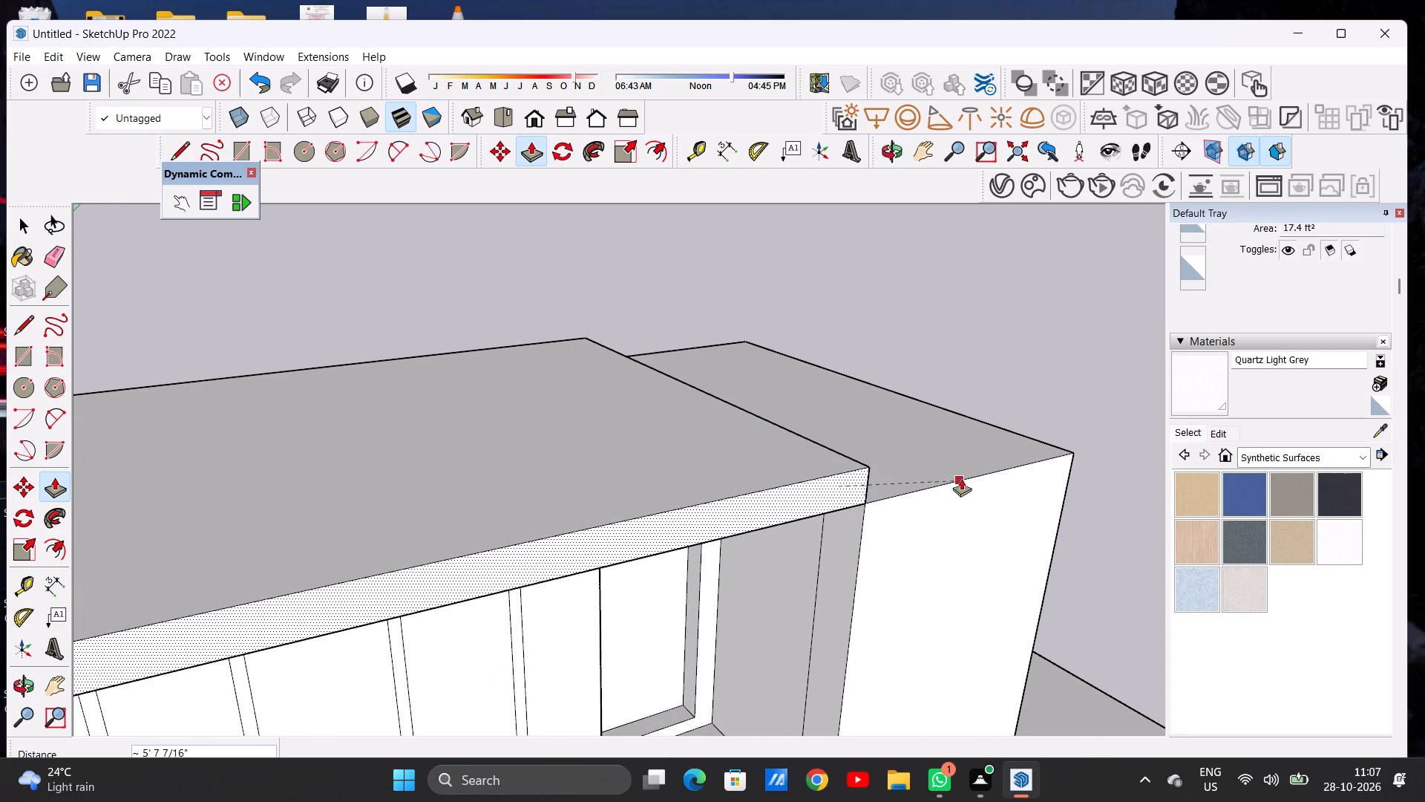
left_click(961, 478)
key("space")
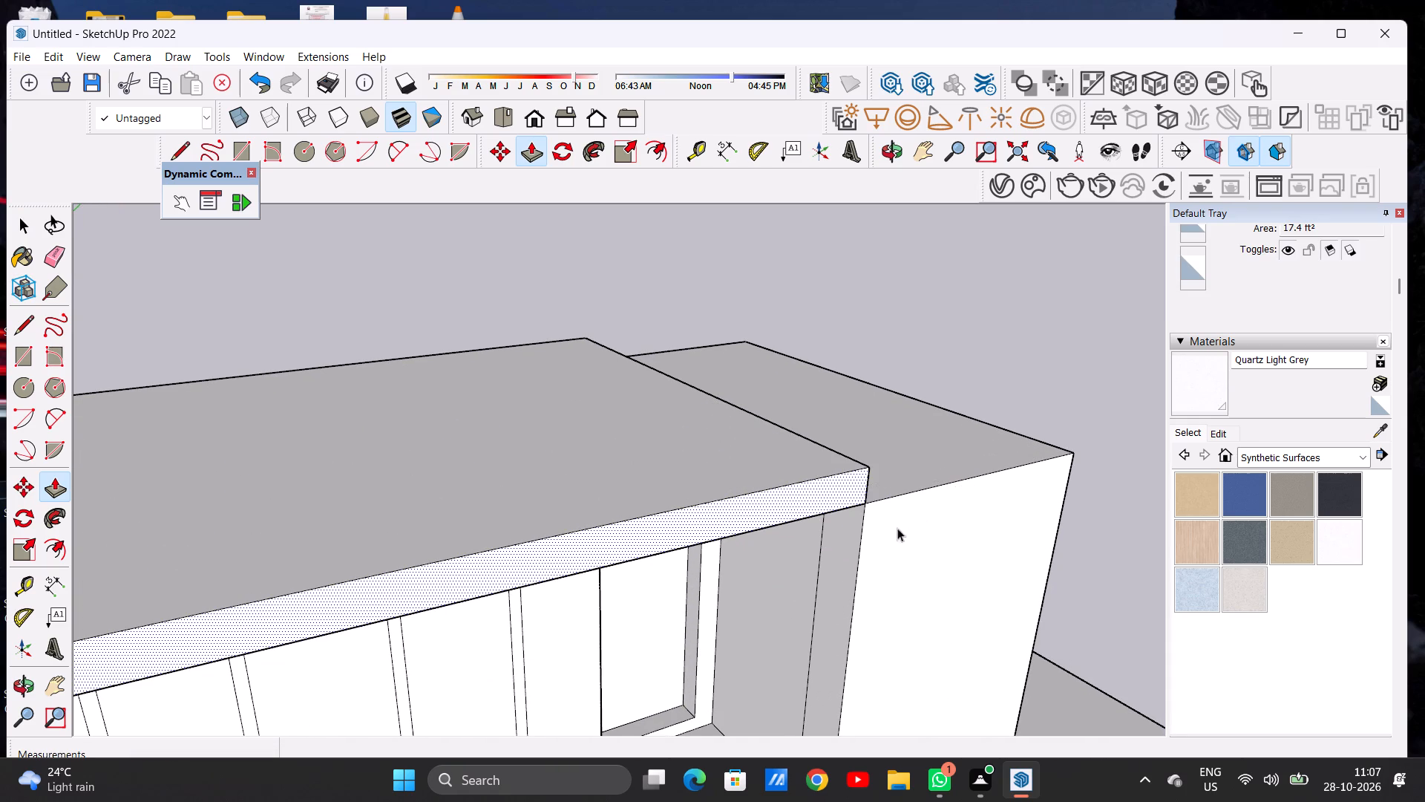
Examine the roof overhang, the terrace below it and the side tower from several angles.
scroll(899, 521, "down", 5)
middle_click_drag(874, 546, 665, 467)
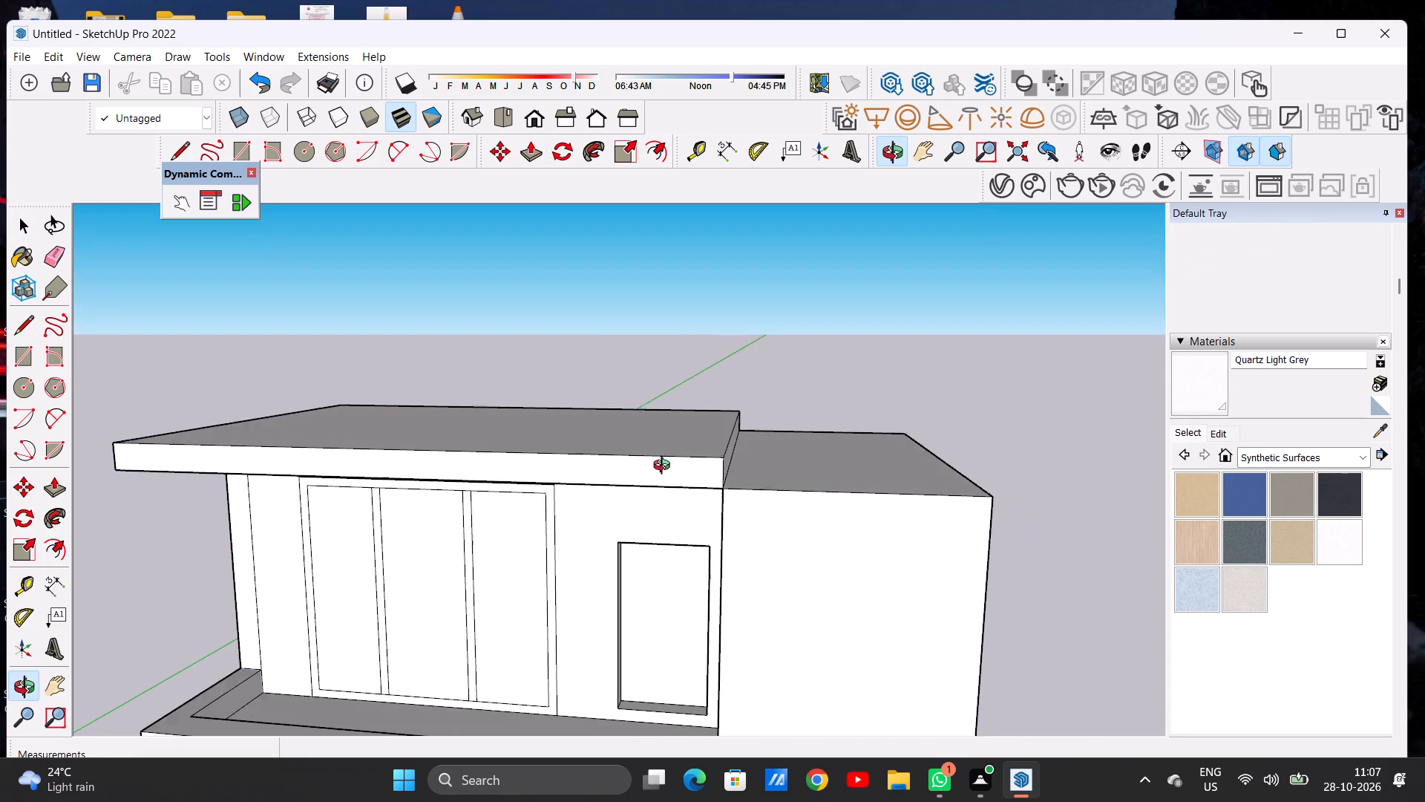
middle_click_drag(665, 467, 679, 460)
scroll(788, 474, "down", 9)
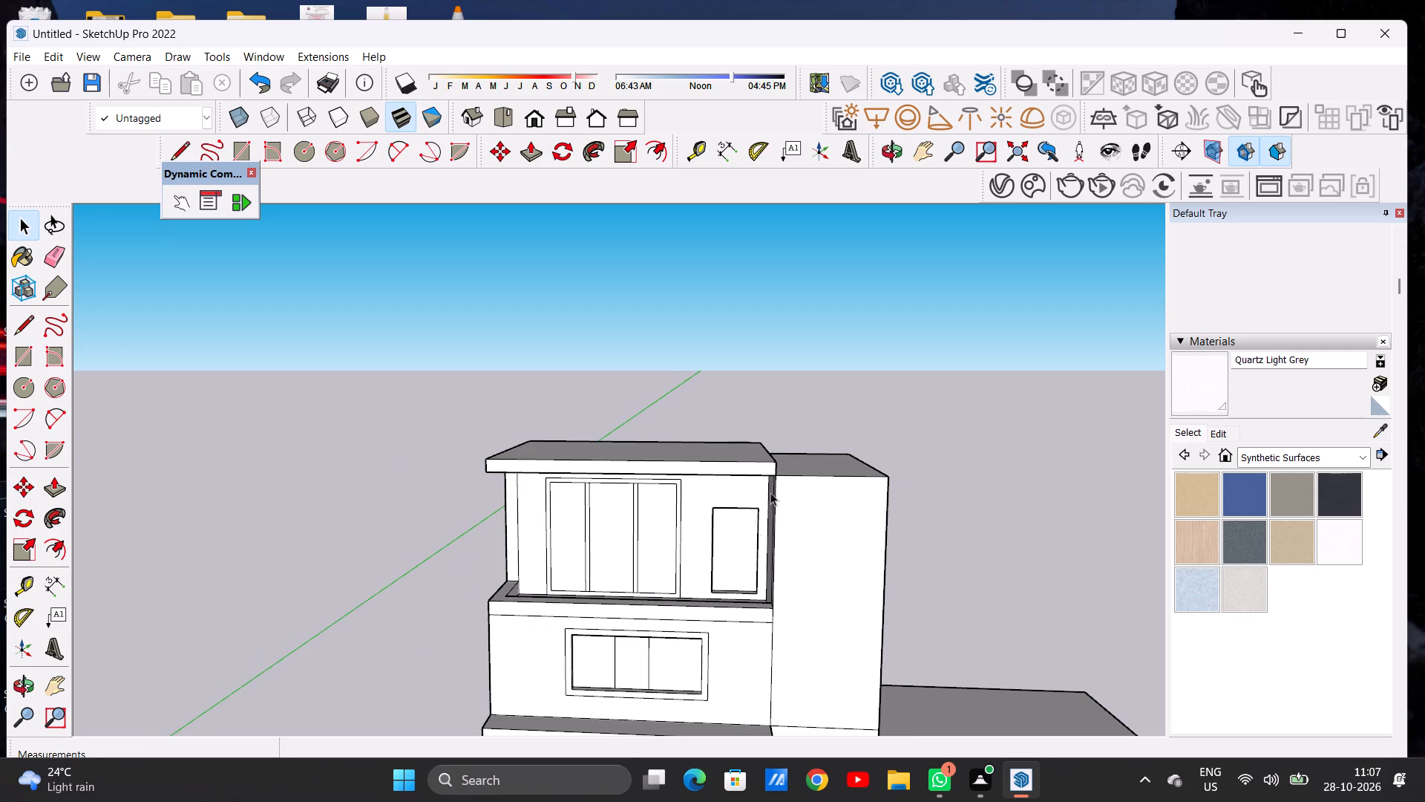
scroll(774, 477, "down", 2)
scroll(673, 613, "up", 4)
middle_click_drag(684, 561, 689, 679)
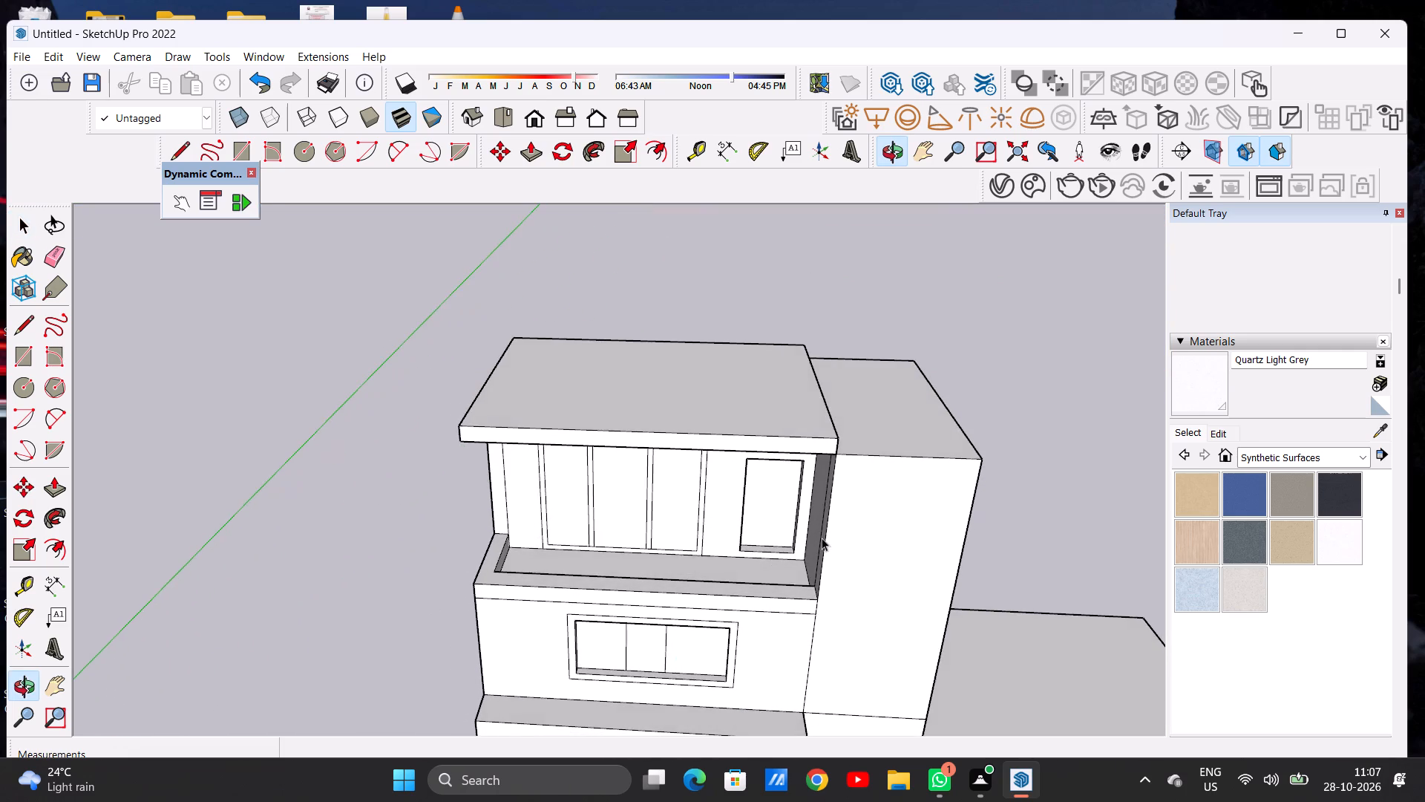
scroll(822, 538, "down", 6)
middle_click_drag(689, 582, 688, 608)
scroll(702, 579, "up", 11)
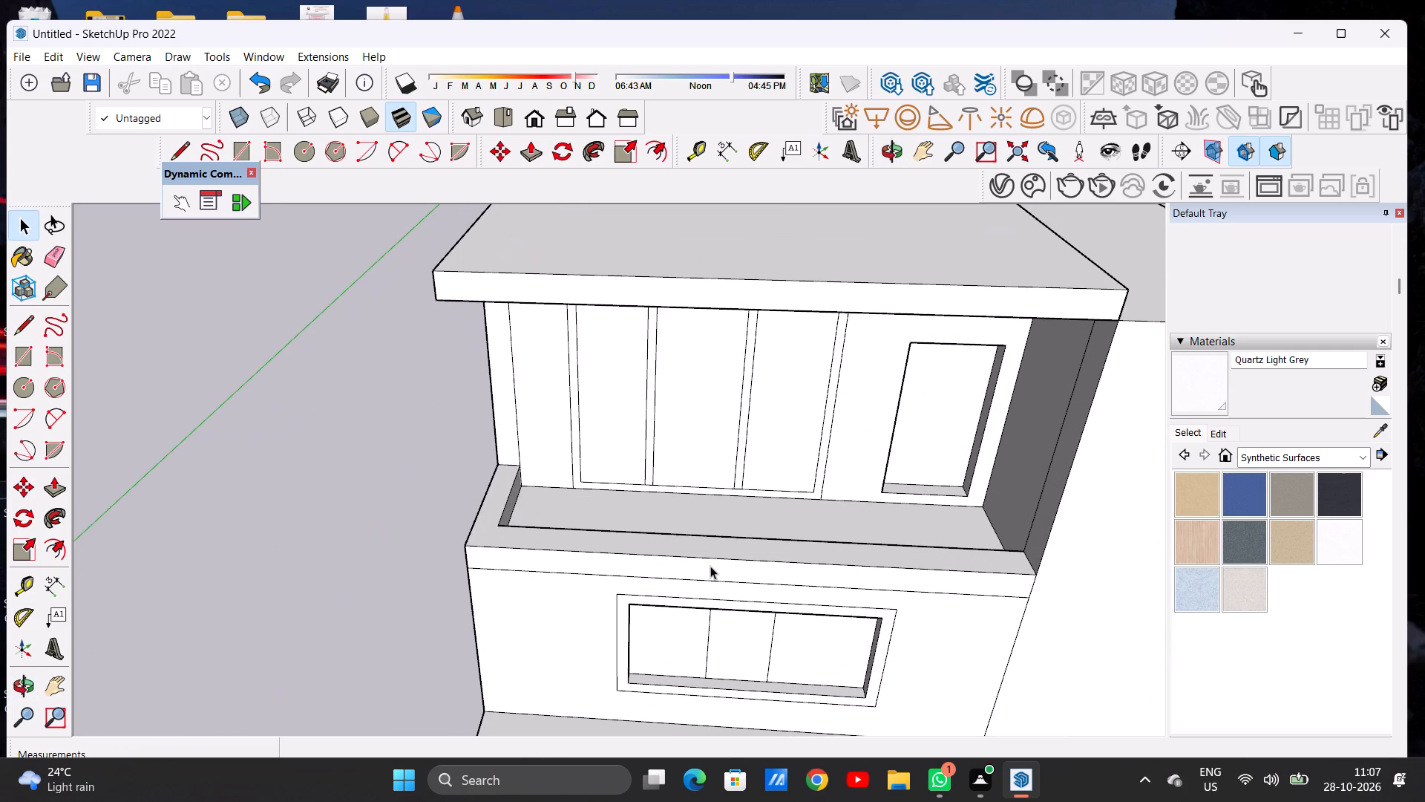
Draw lines along the terrace parapet's top, about 5' 2" along the side and about 19' 3" along the front to the tower.
scroll(736, 522, "down", 1)
middle_click_drag(579, 521, 629, 628)
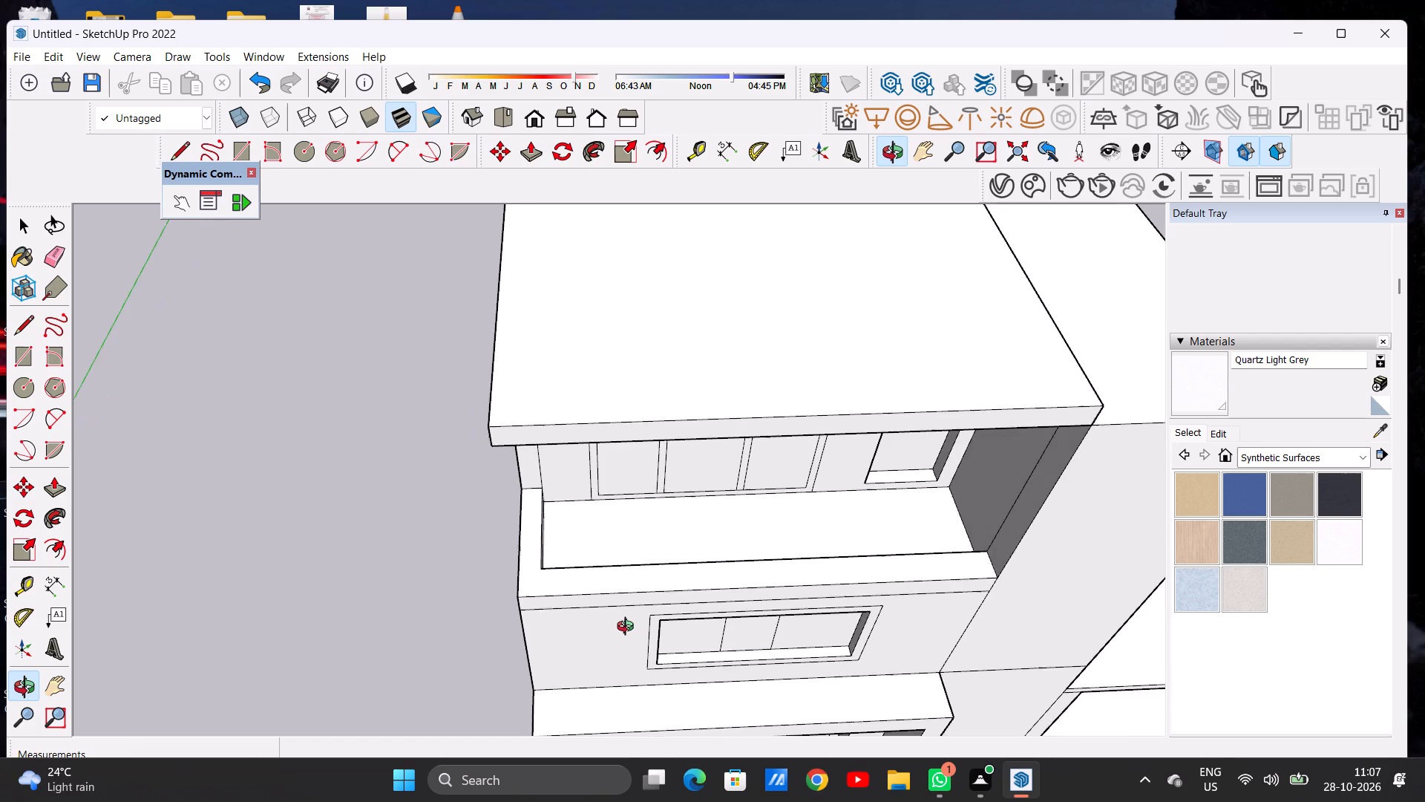
middle_click_drag(629, 628, 598, 625)
scroll(594, 622, "up", 2)
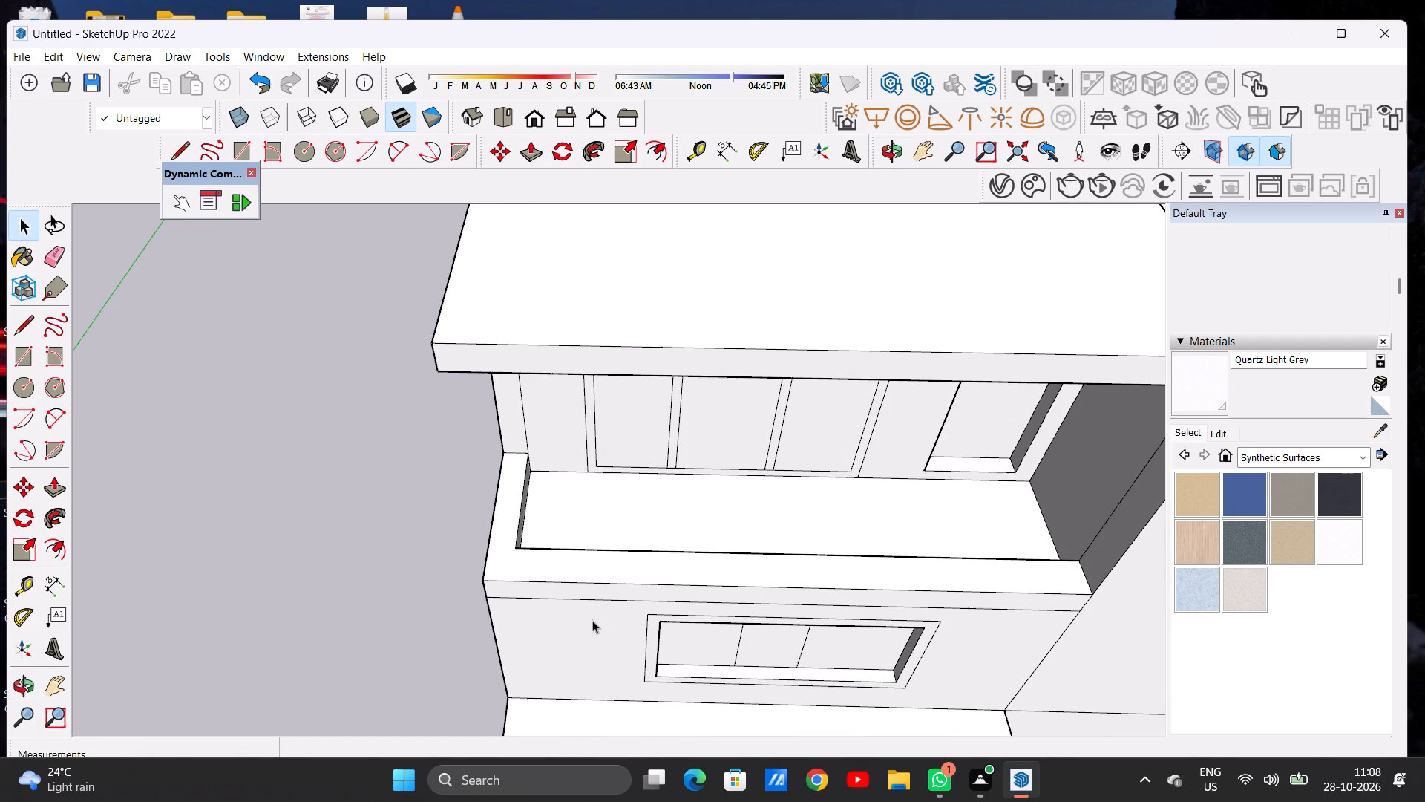
key("l")
scroll(491, 486, "up", 12)
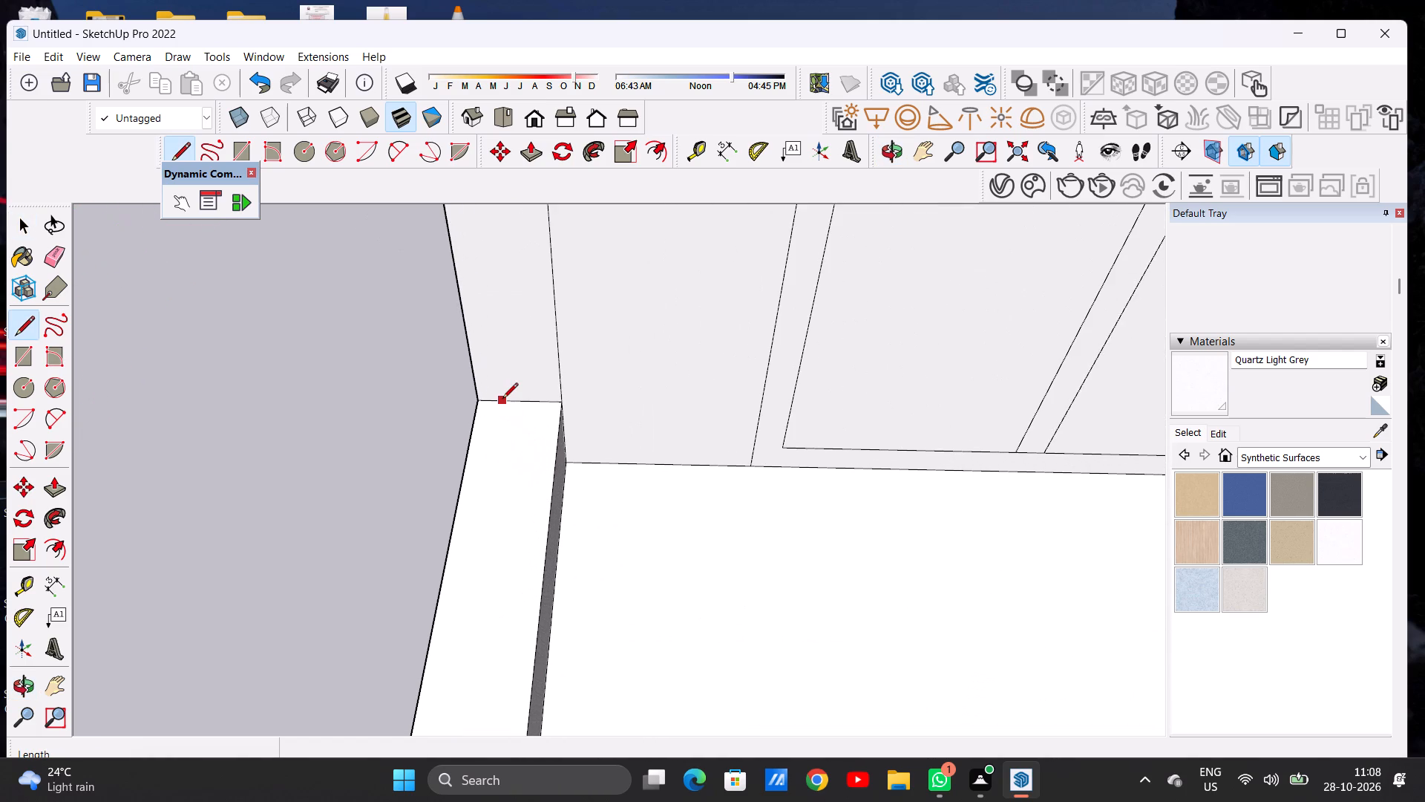
left_click(502, 400)
scroll(509, 457, "down", 10)
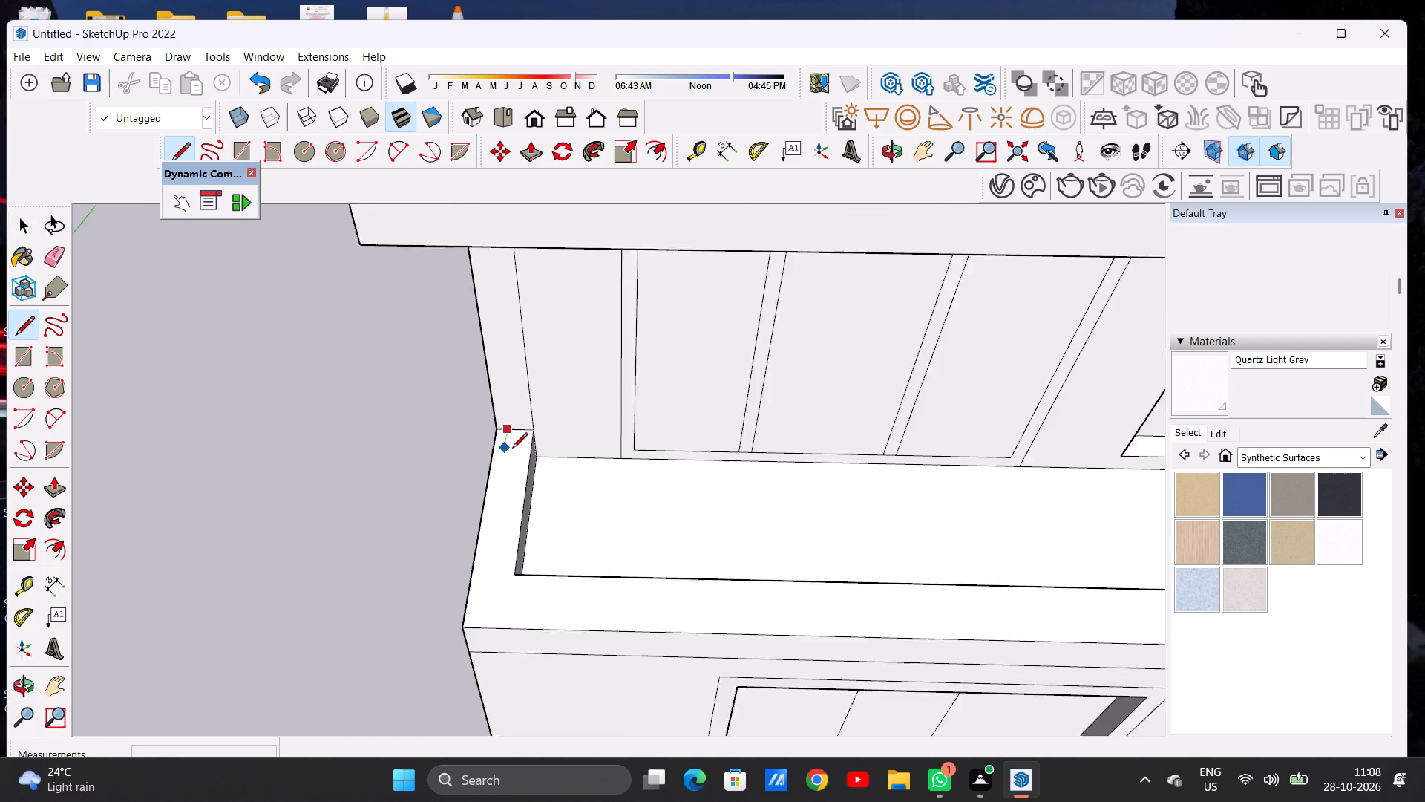
scroll(512, 449, "down", 2)
scroll(506, 551, "up", 10)
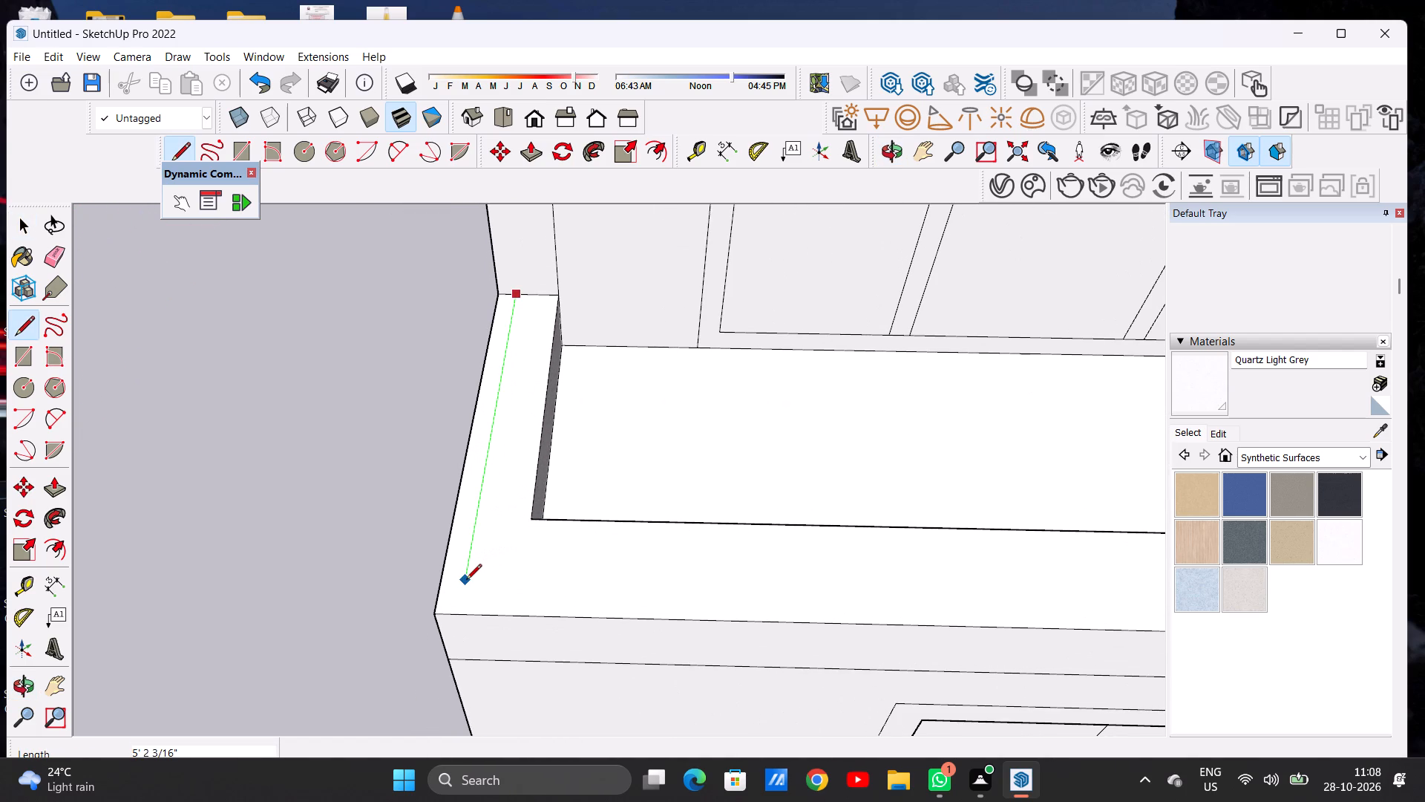
left_click(466, 581)
left_click(466, 581)
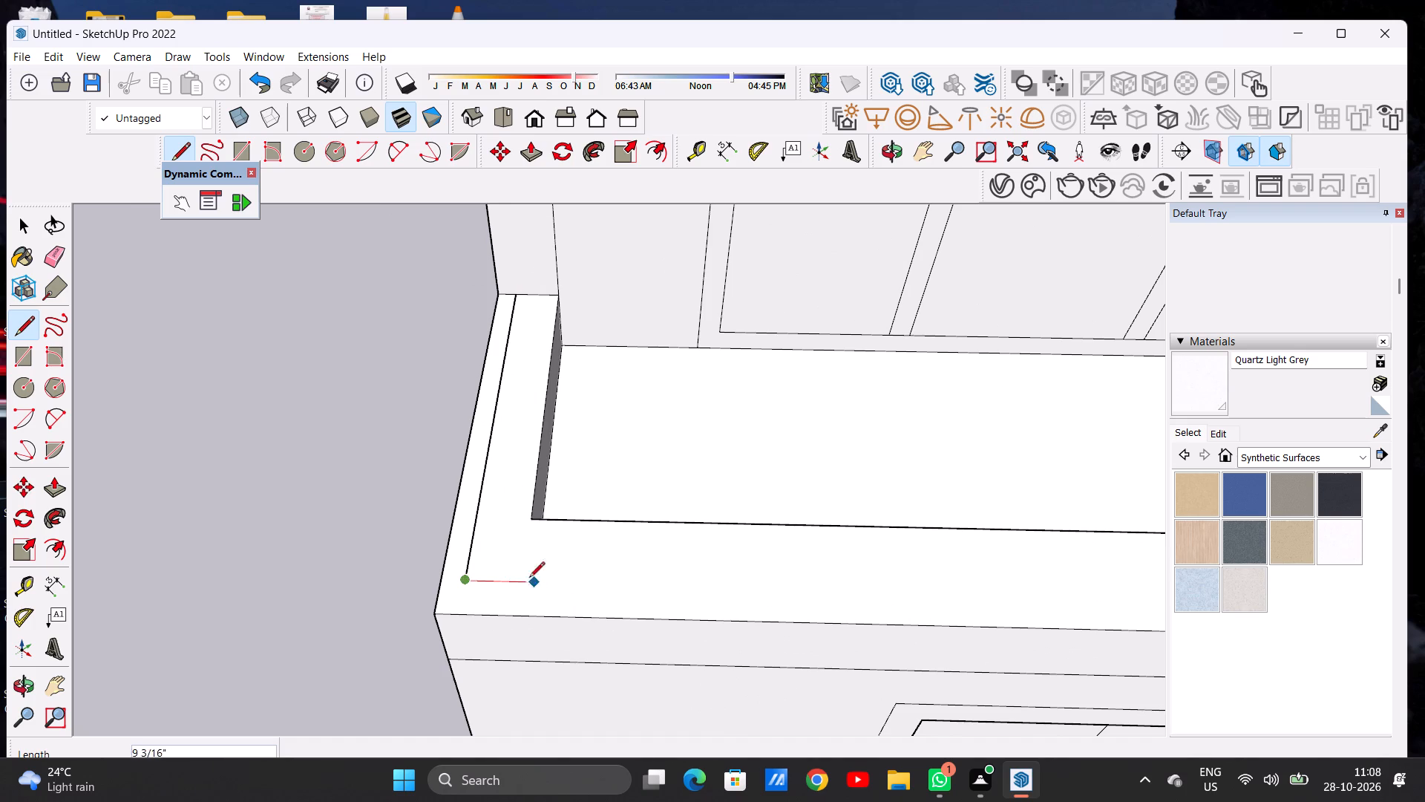
scroll(509, 578, "down", 13)
scroll(971, 573, "up", 5)
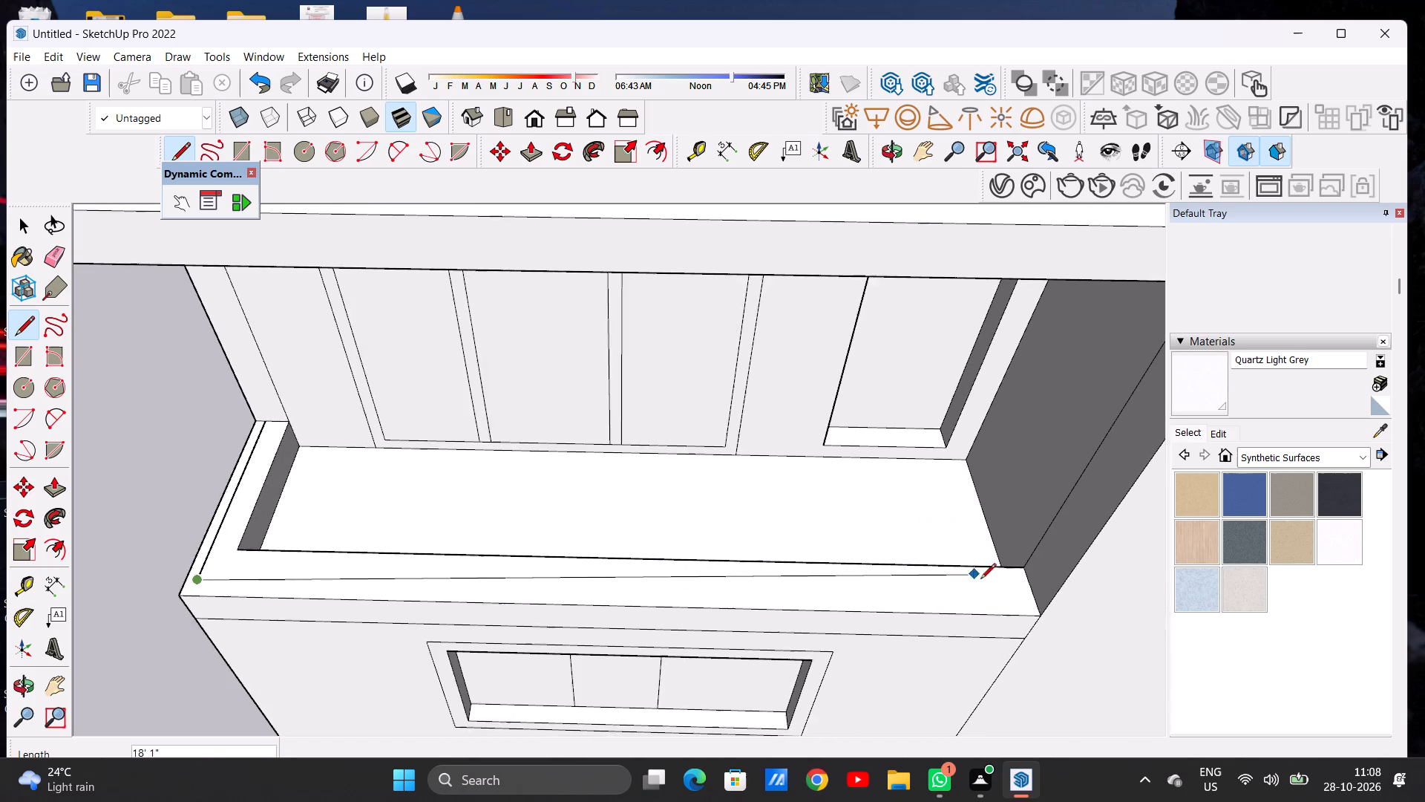
scroll(987, 590, "up", 1)
scroll(987, 590, "down", 1)
scroll(987, 590, "up", 3)
left_click(1049, 599)
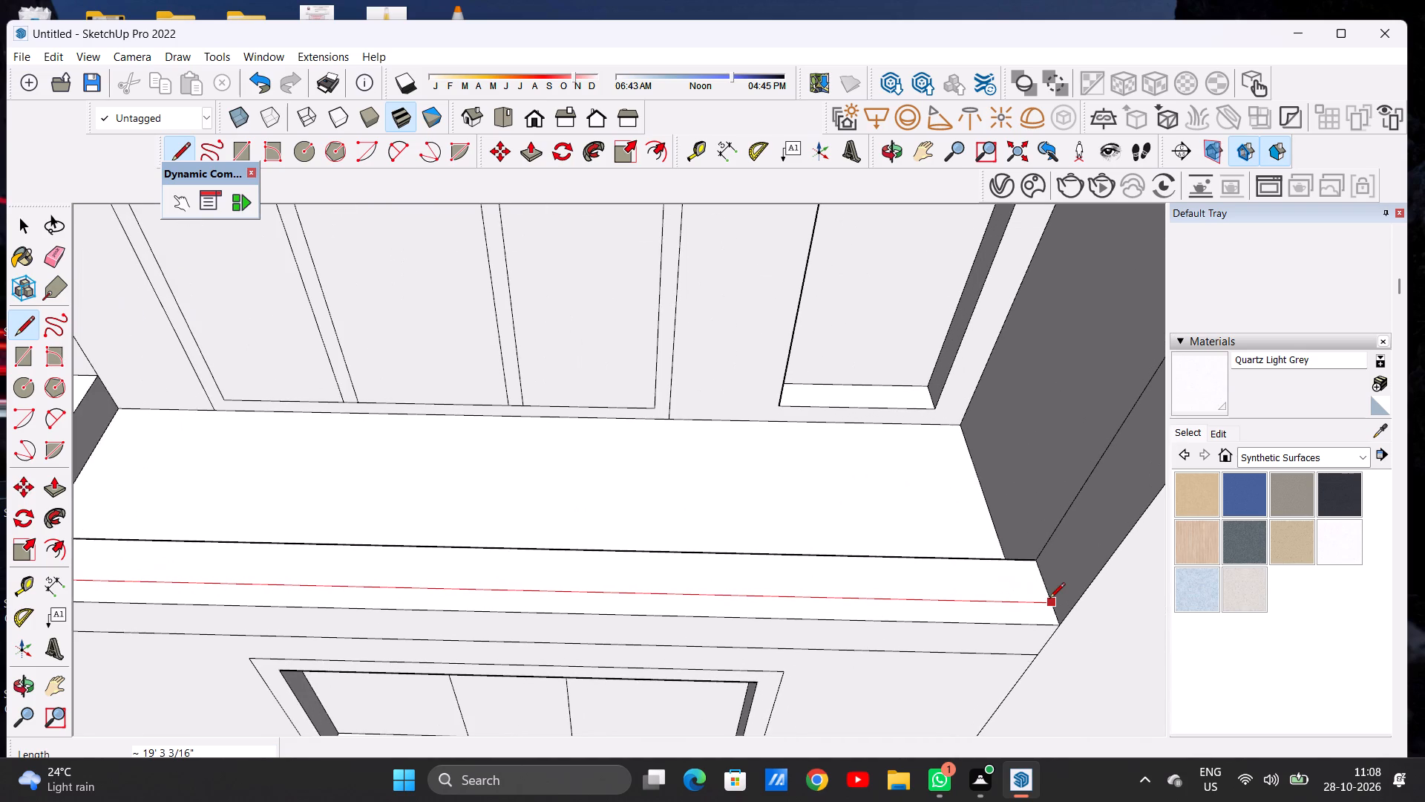
key("space")
Pull the inner strip of the terrace parapet's top up about 3' 7 13/16" to form a raised balustrade wall.
scroll(981, 590, "down", 8)
key("p")
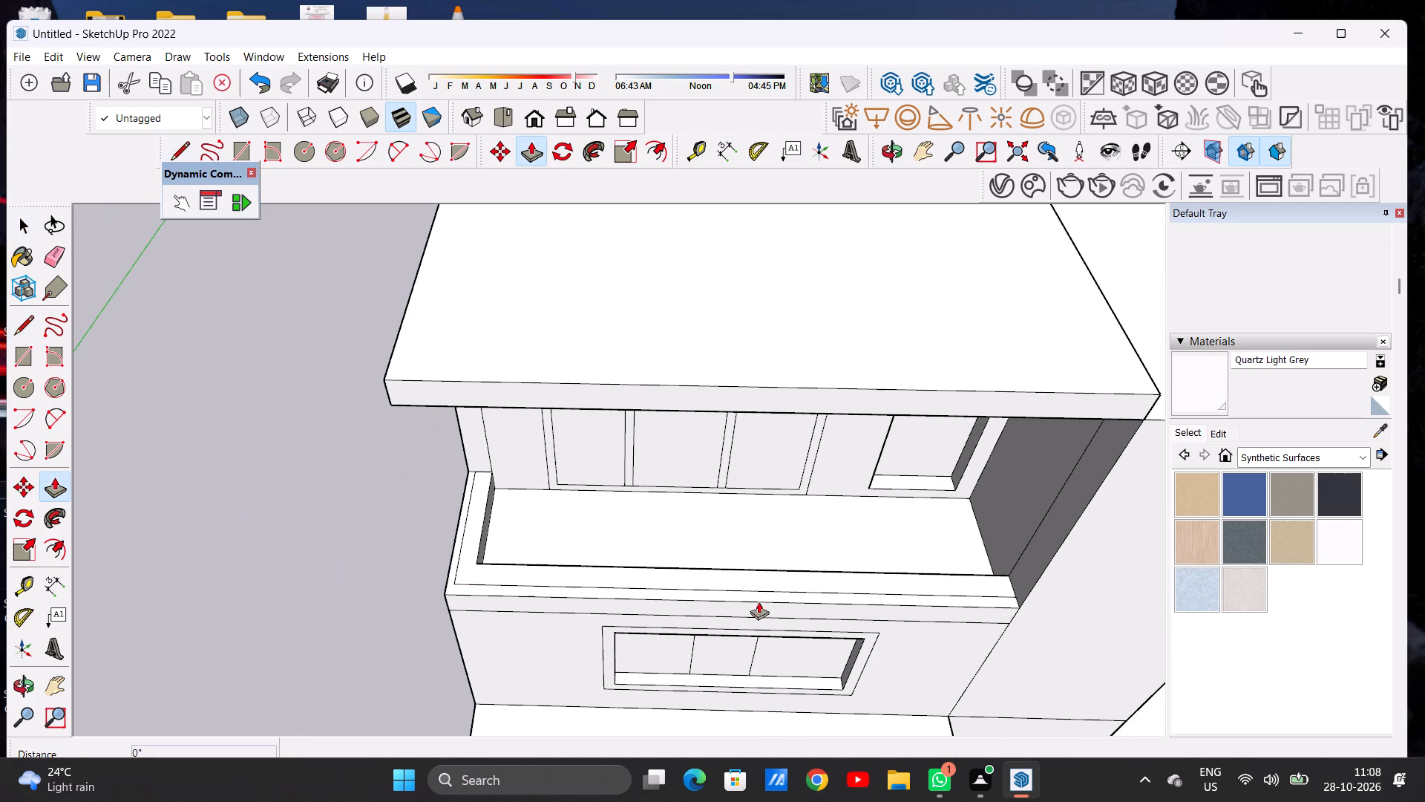
scroll(1018, 566, "up", 2)
middle_click_drag(994, 590, 1016, 388)
scroll(1012, 459, "up", 10)
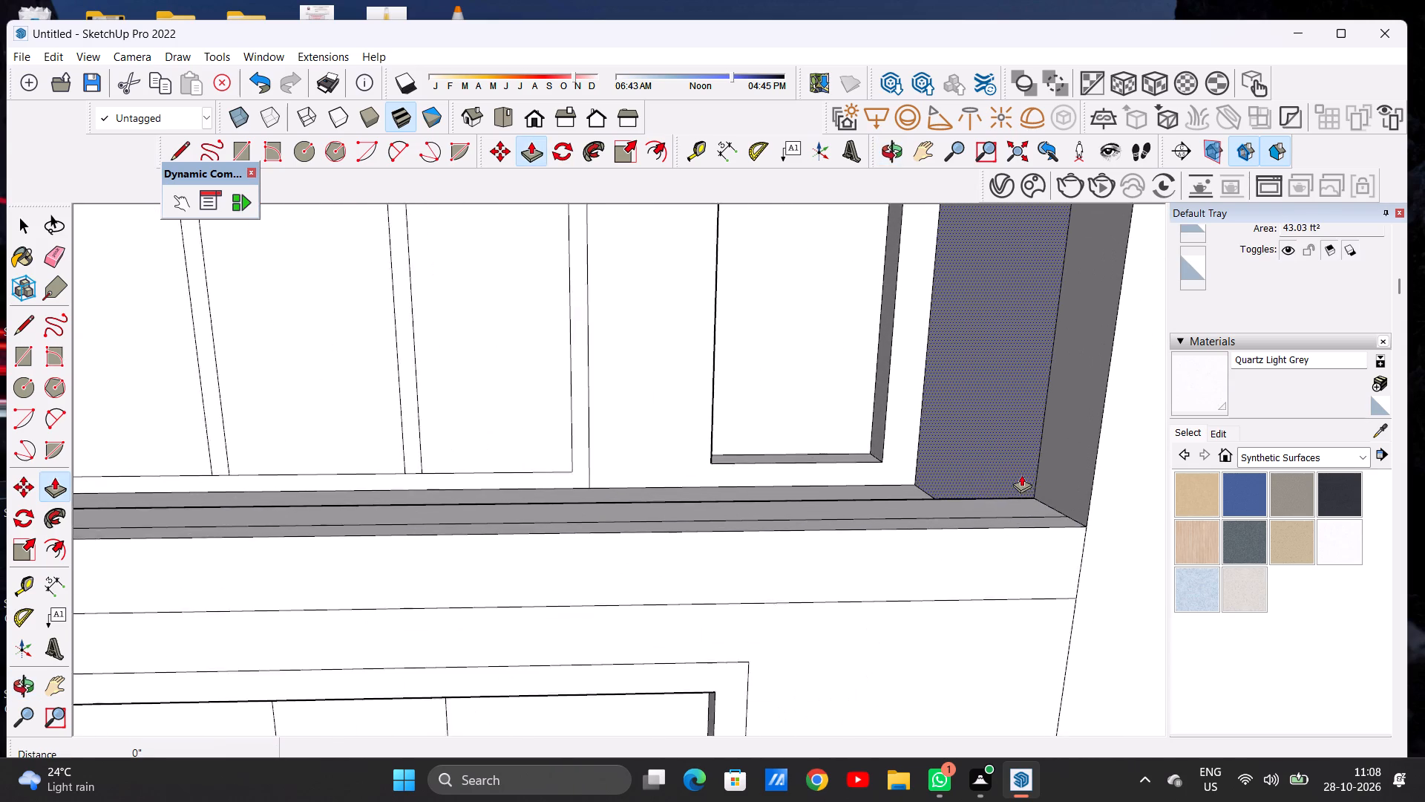
scroll(1021, 475, "up", 3)
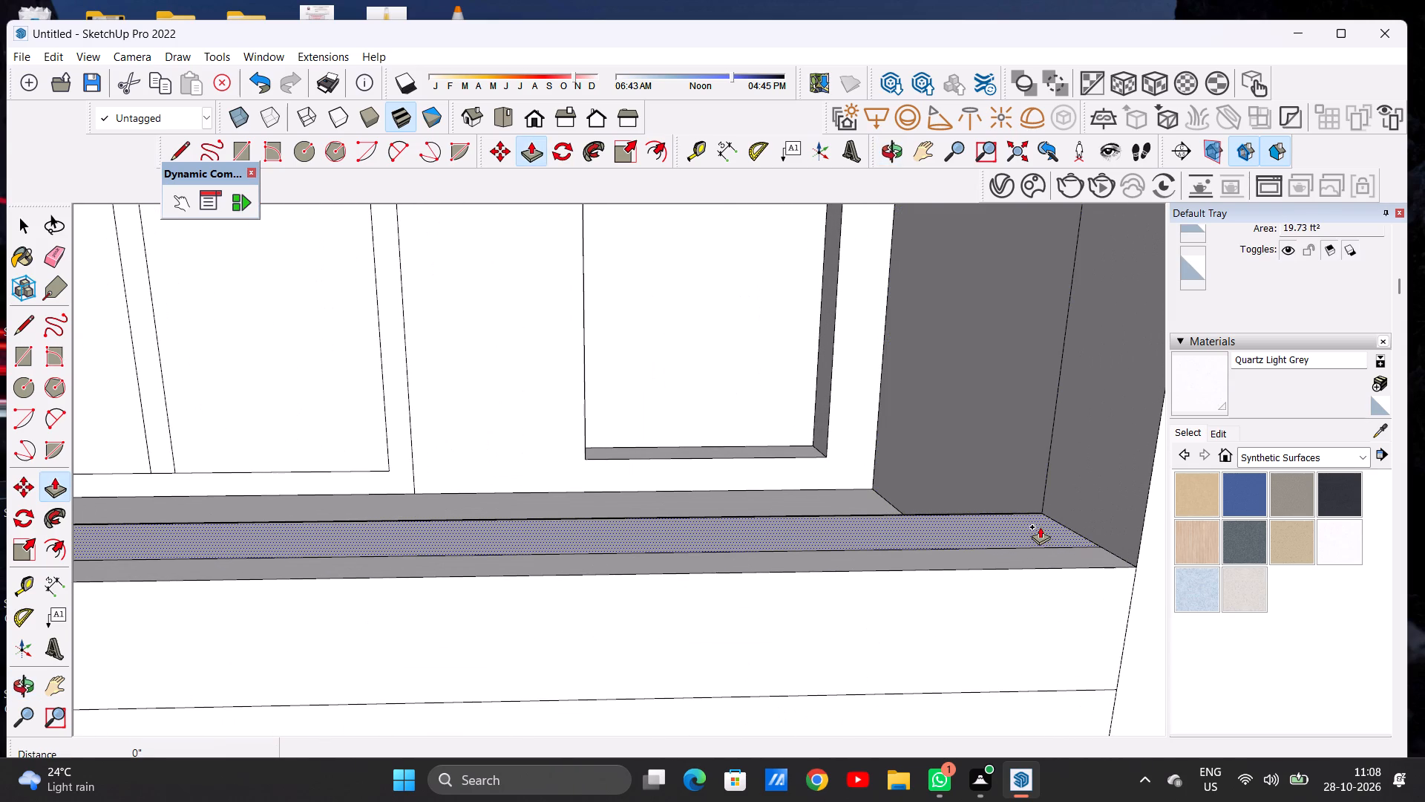
left_click(1040, 526)
scroll(1036, 467, "down", 18)
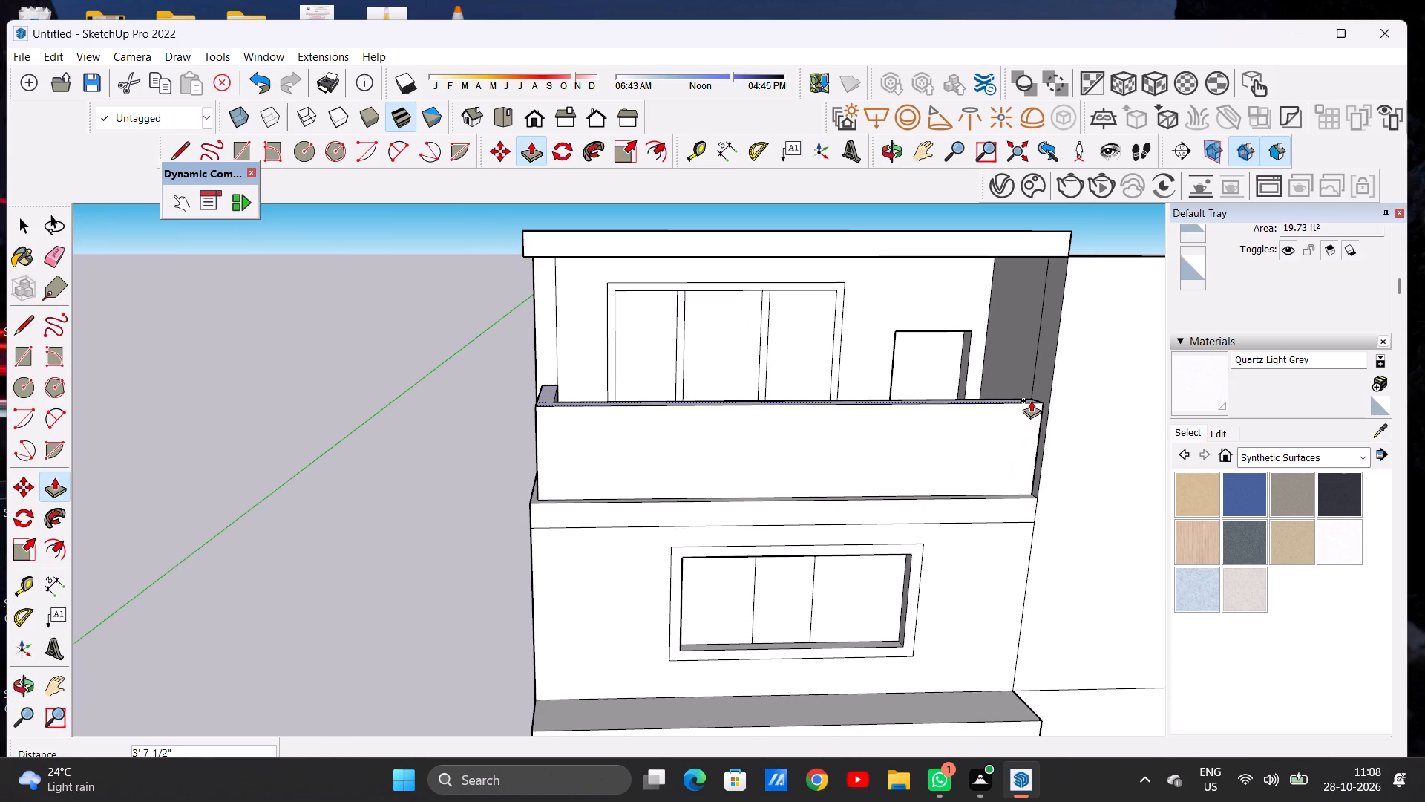
left_click(1031, 400)
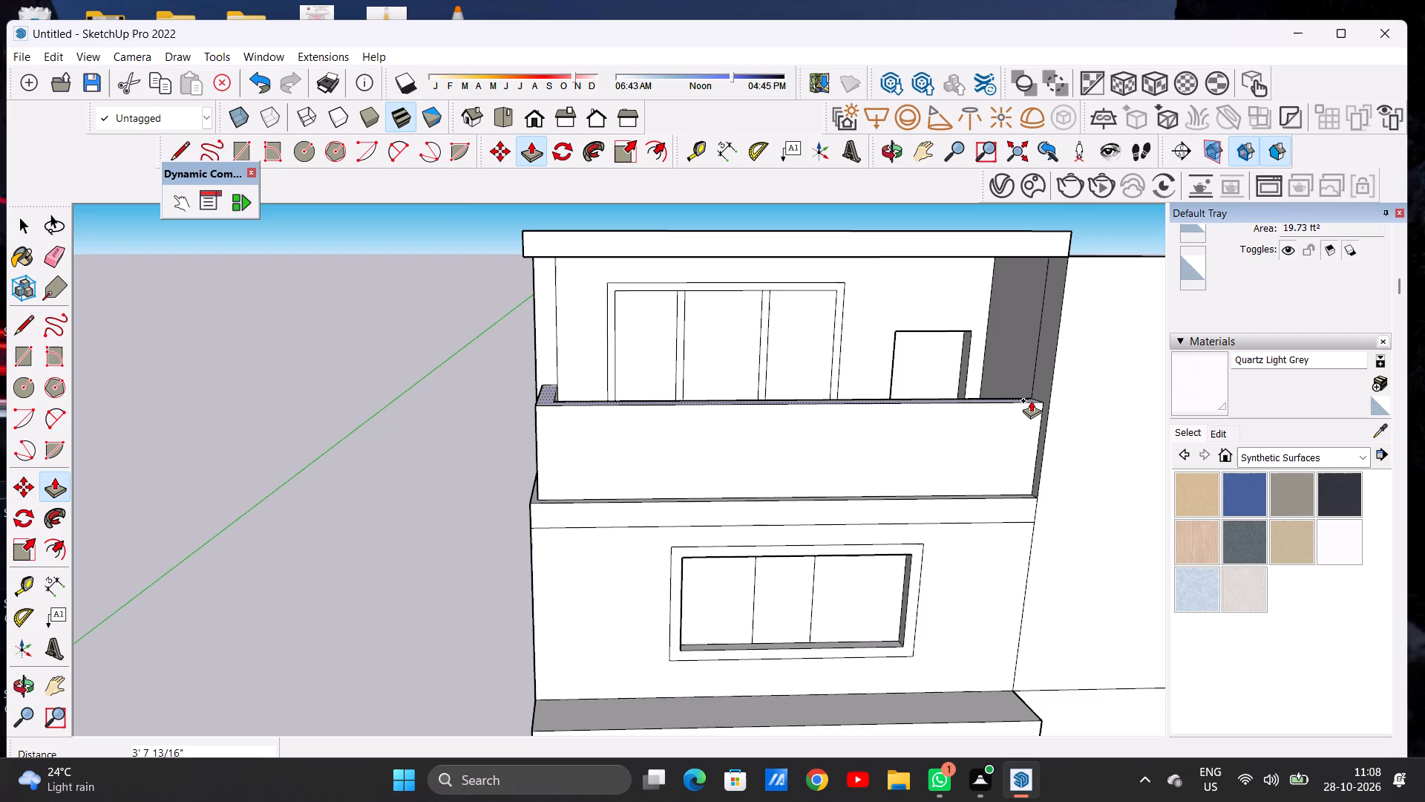
key("space")
Examine the building's front with the raised terrace wall and roof overhang from lower and farther viewpoints.
middle_click_drag(930, 475, 868, 398)
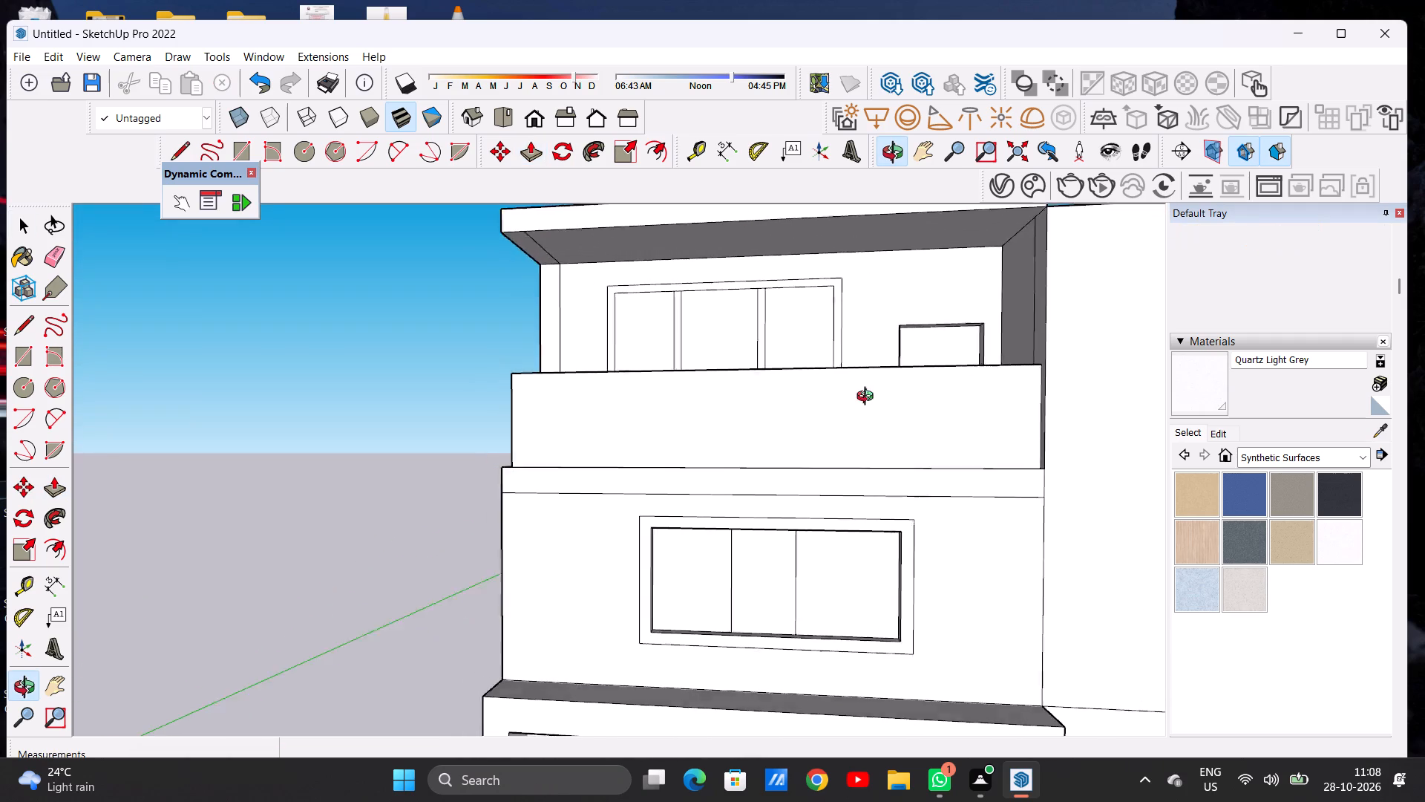
middle_click_drag(868, 398, 911, 400)
scroll(652, 492, "down", 12)
scroll(655, 475, "up", 7)
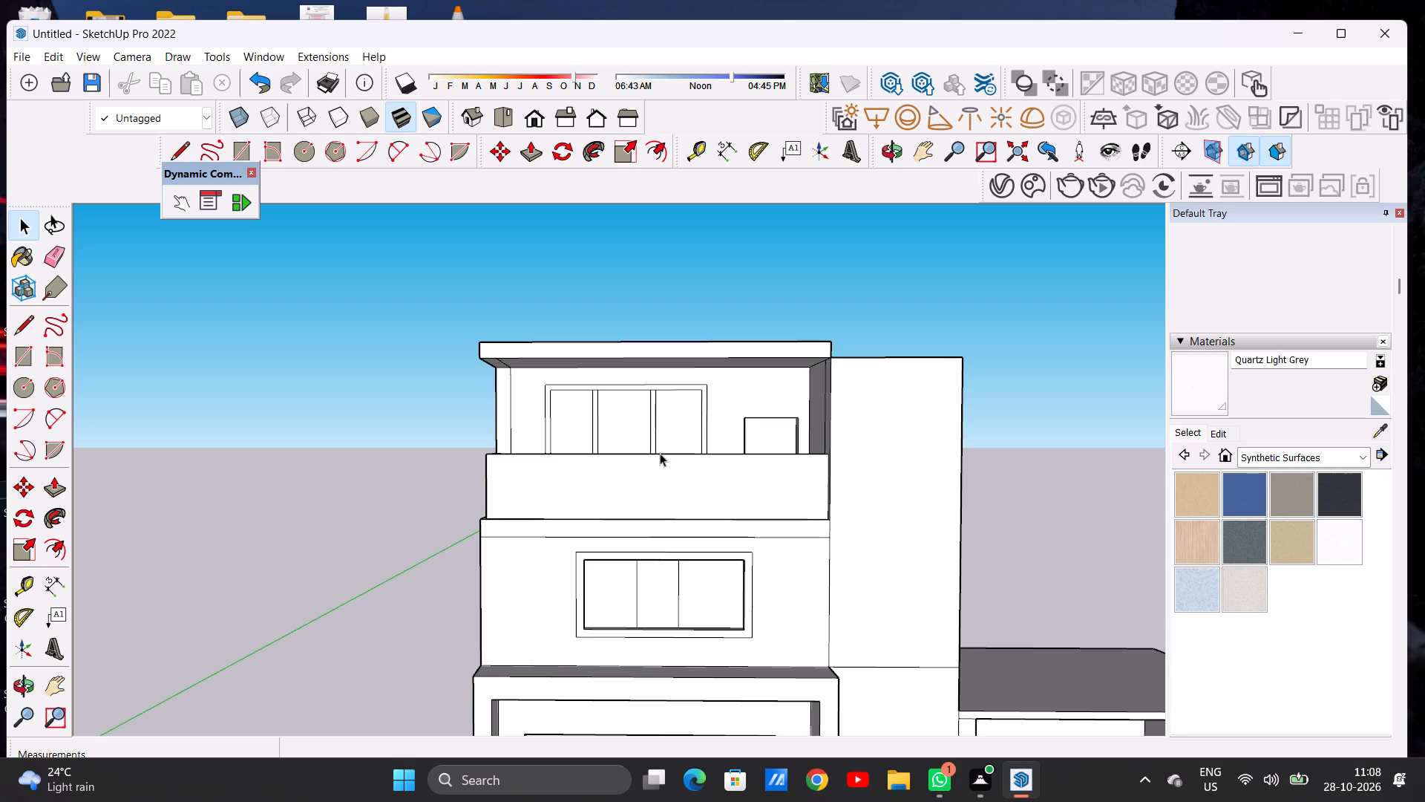
scroll(594, 449, "down", 3)
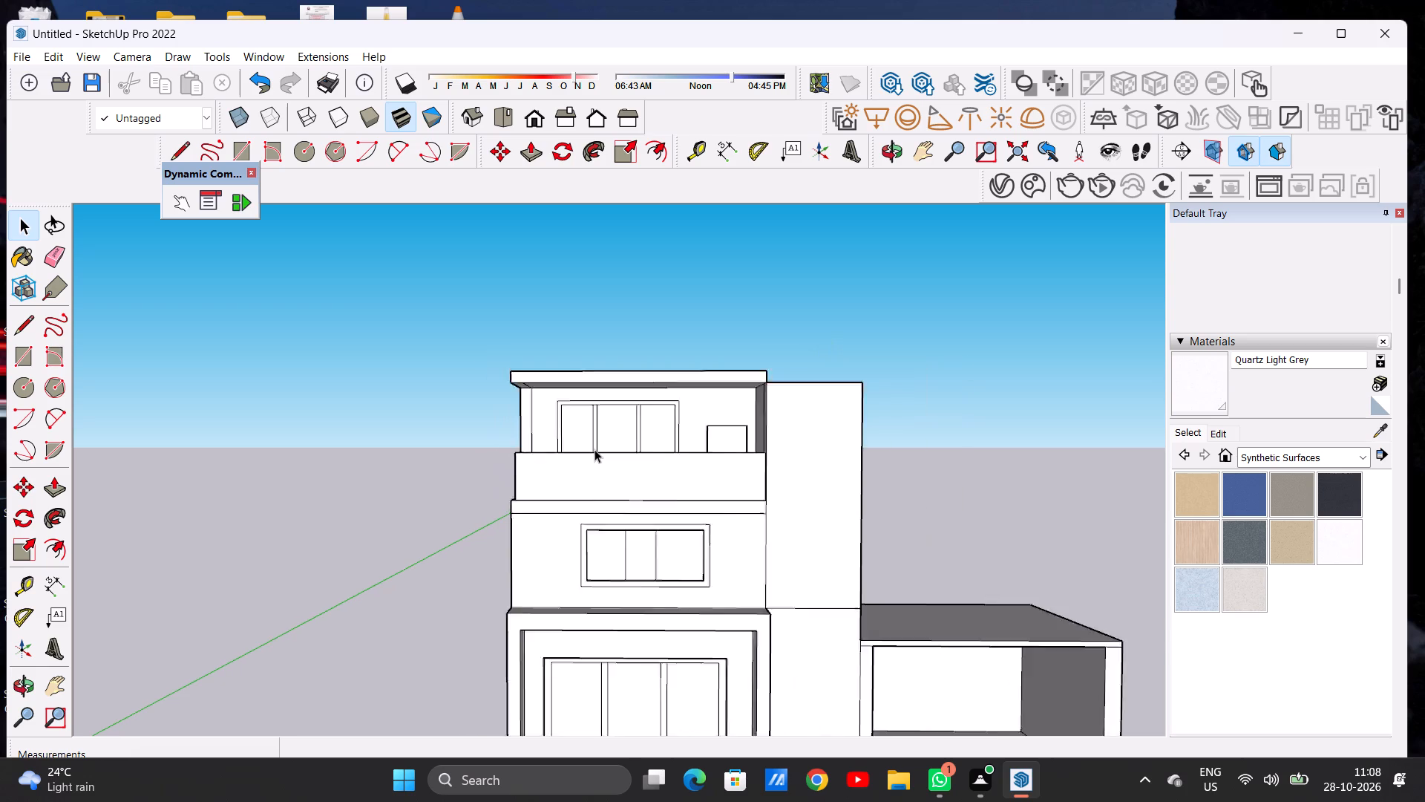
Examine the front facade, the raised terrace wall and the side tower from close and far viewpoints.
scroll(594, 449, "down", 2)
scroll(597, 443, "up", 6)
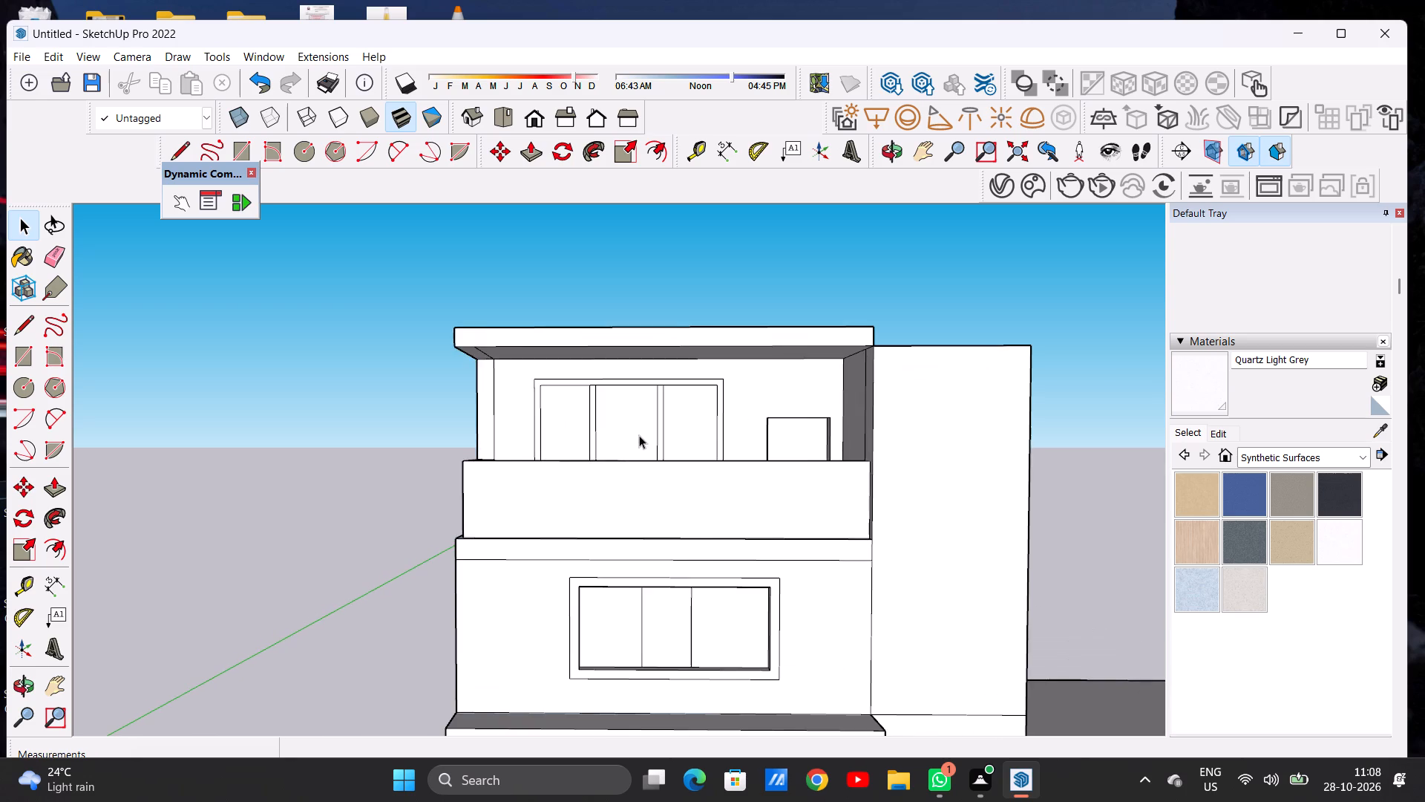
middle_click_drag(615, 453, 539, 493)
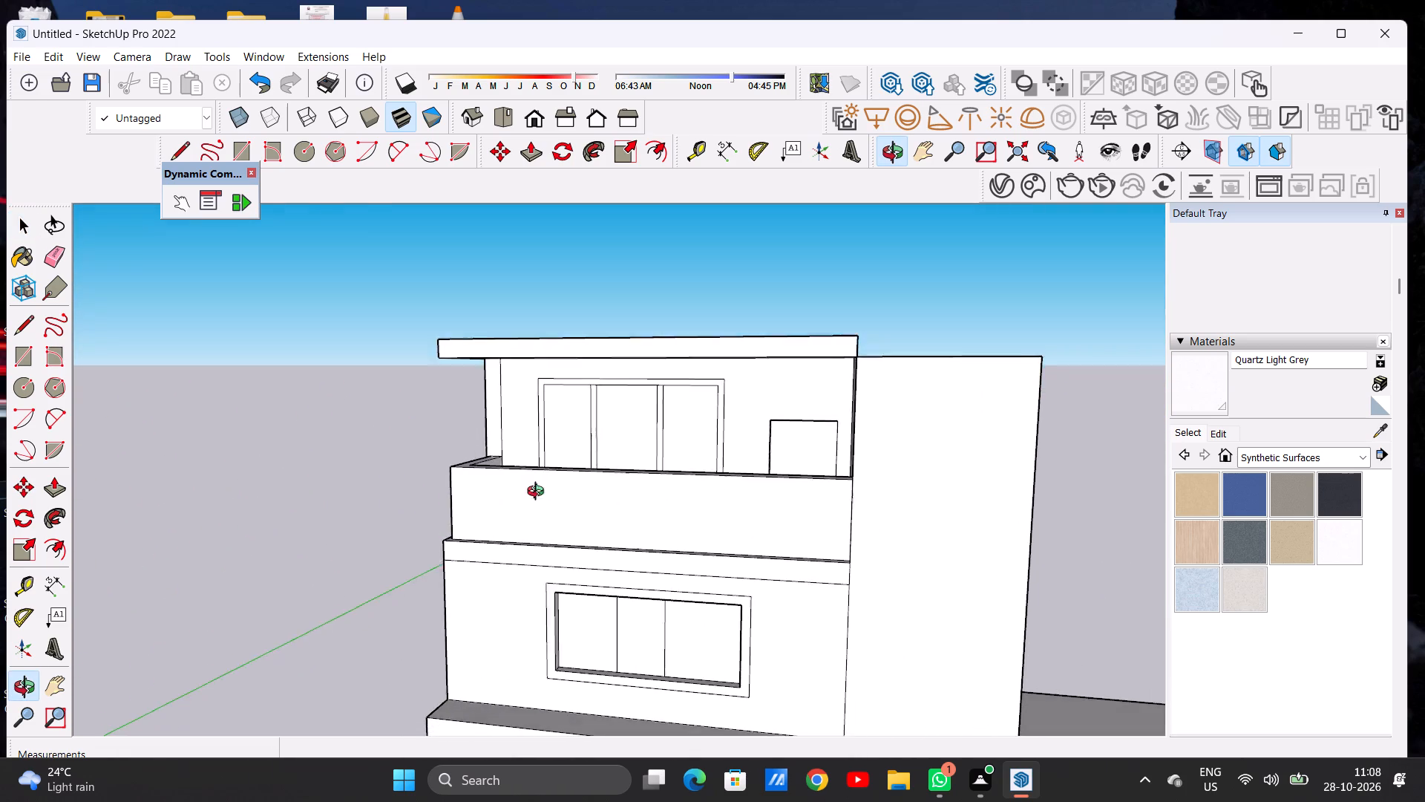
middle_click_drag(539, 493, 579, 484)
scroll(579, 484, "up", 1)
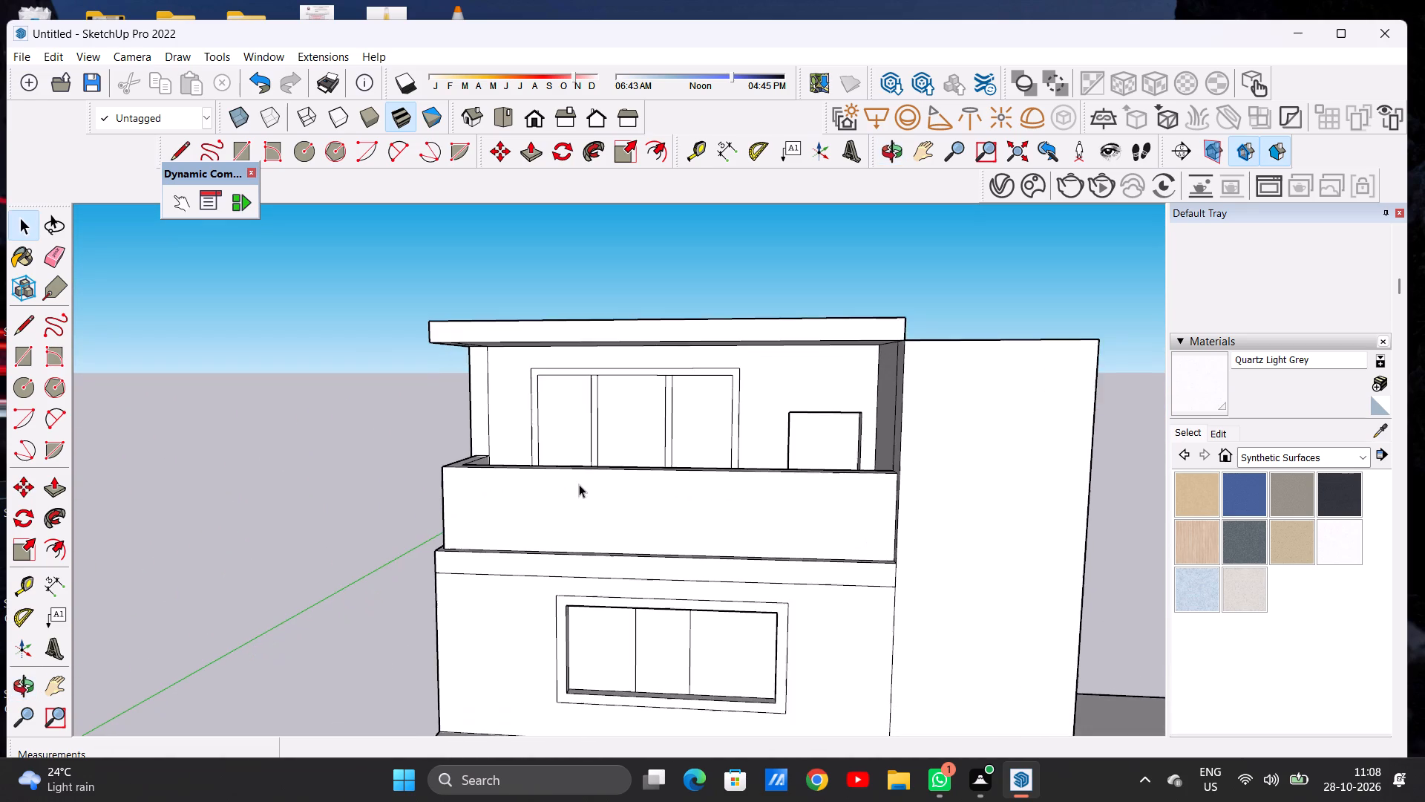
scroll(558, 495, "down", 5)
middle_click_drag(520, 518, 554, 516)
scroll(463, 538, "down", 6)
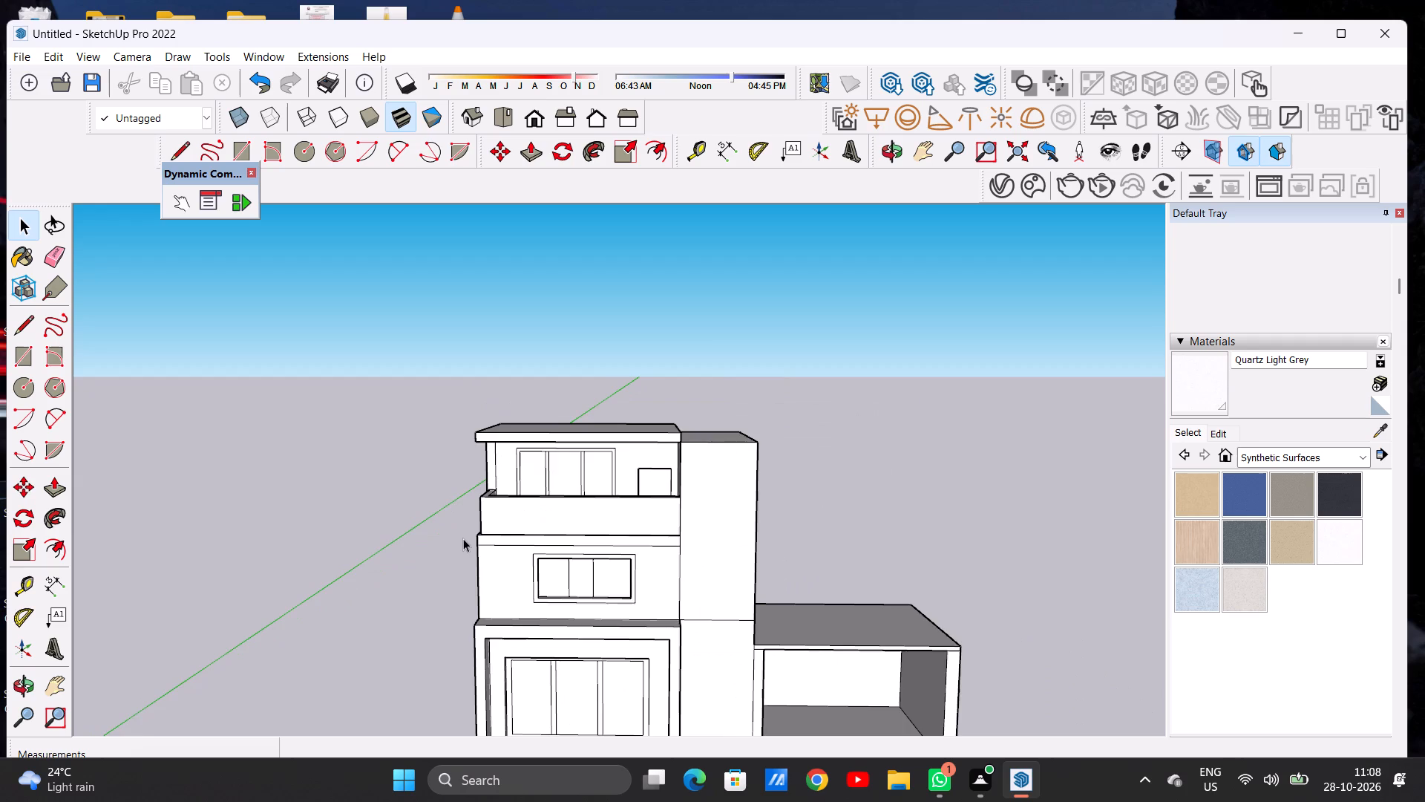
scroll(469, 542, "down", 7)
scroll(533, 495, "up", 5)
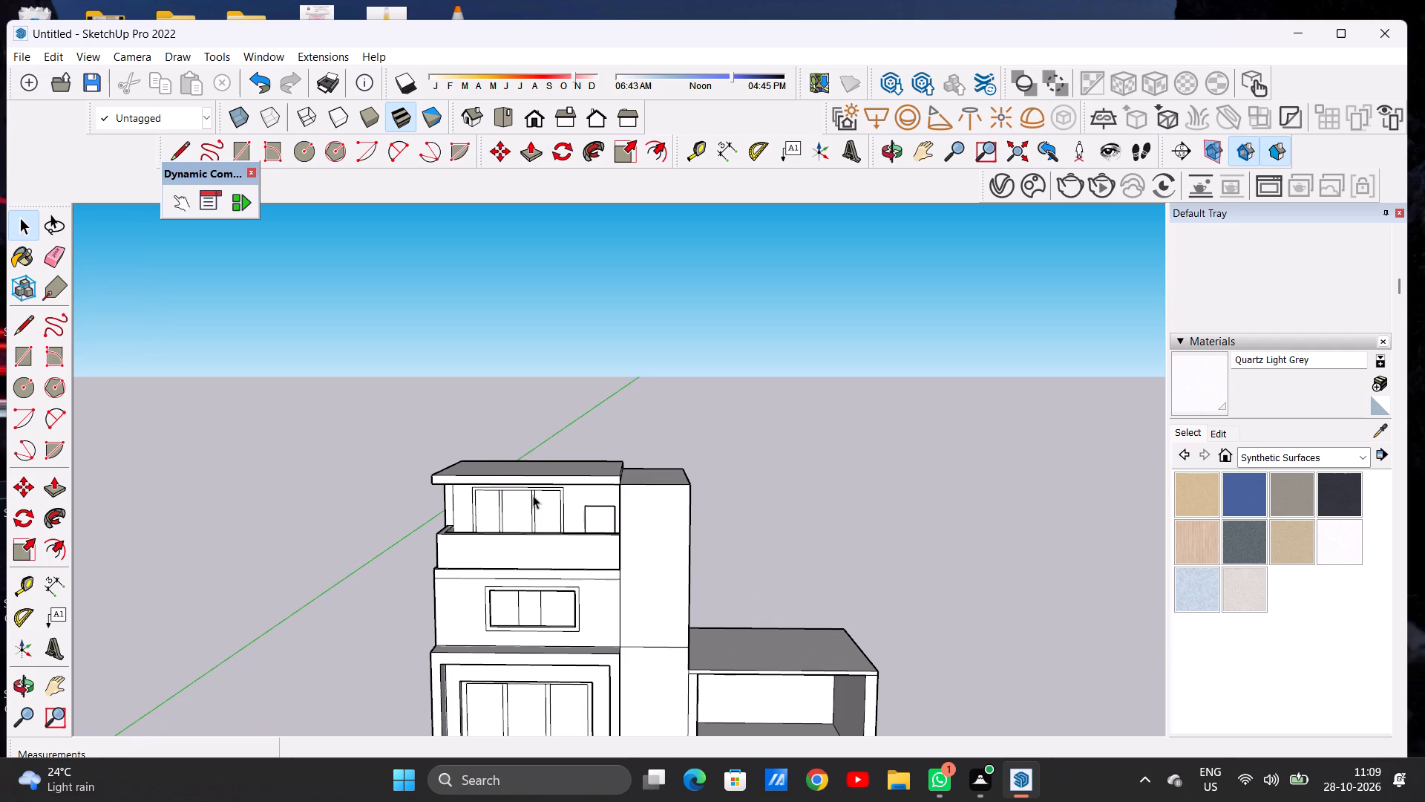
scroll(527, 497, "down", 4)
middle_click_drag(525, 564, 523, 549)
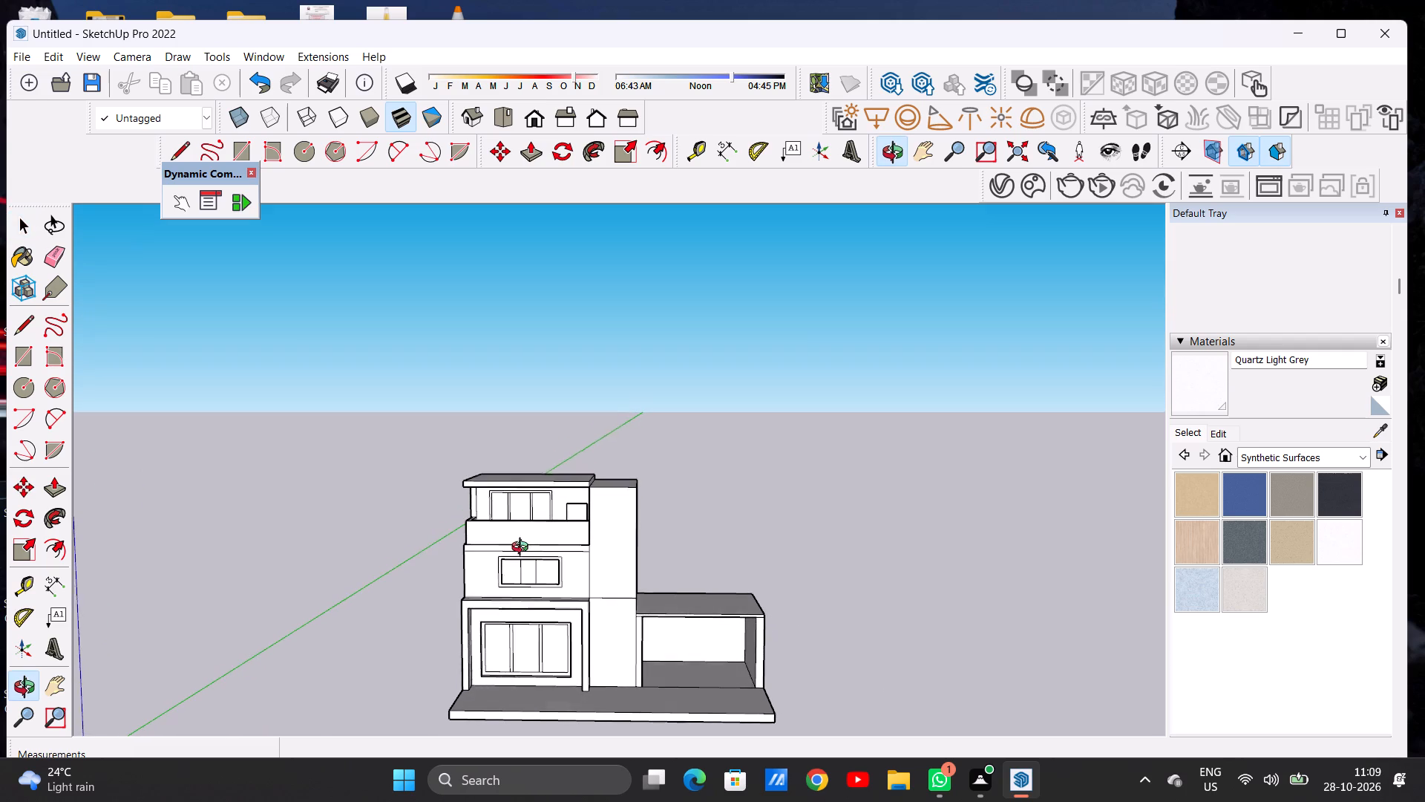
middle_click_drag(523, 549, 522, 547)
scroll(518, 506, "up", 3)
scroll(518, 506, "down", 1)
scroll(518, 506, "up", 2)
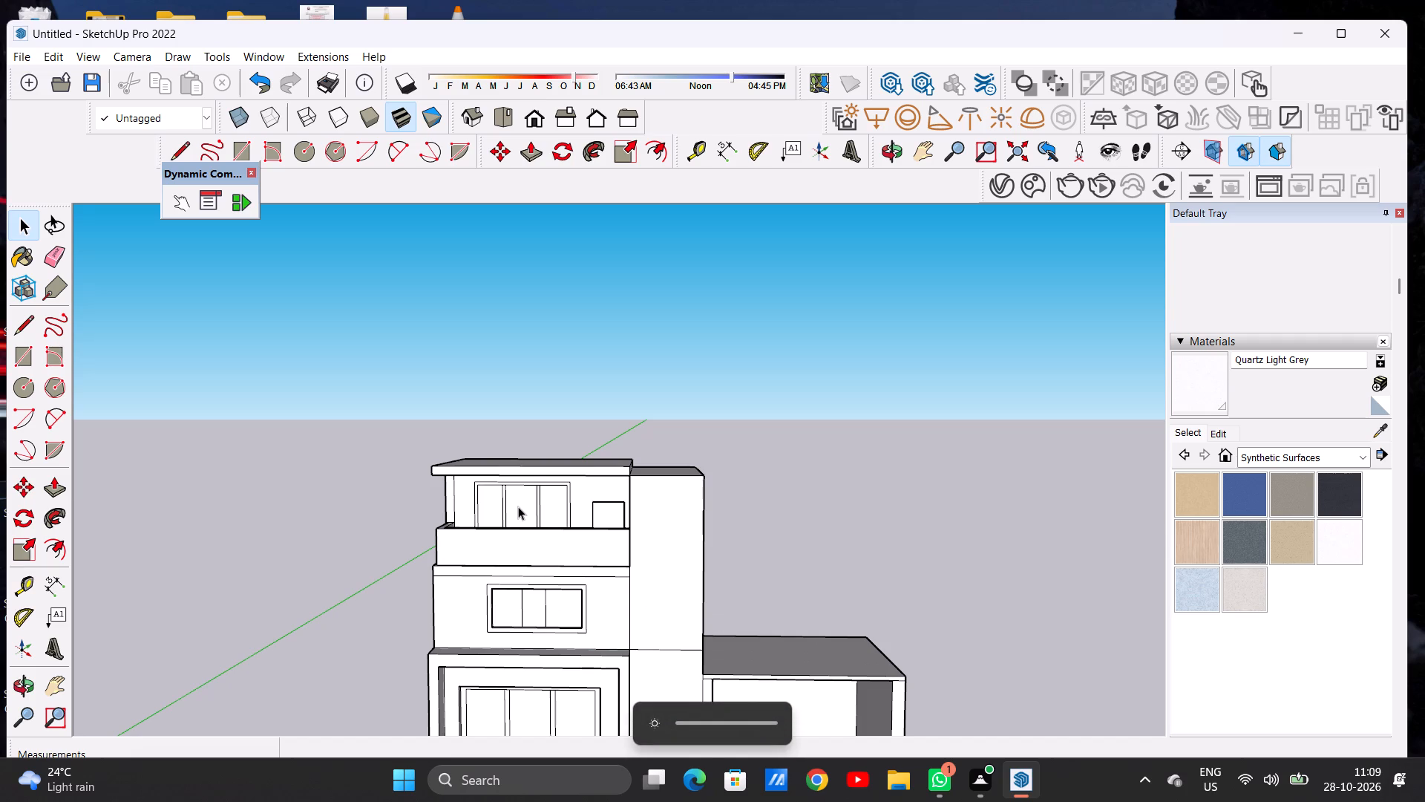
scroll(482, 447, "down", 6)
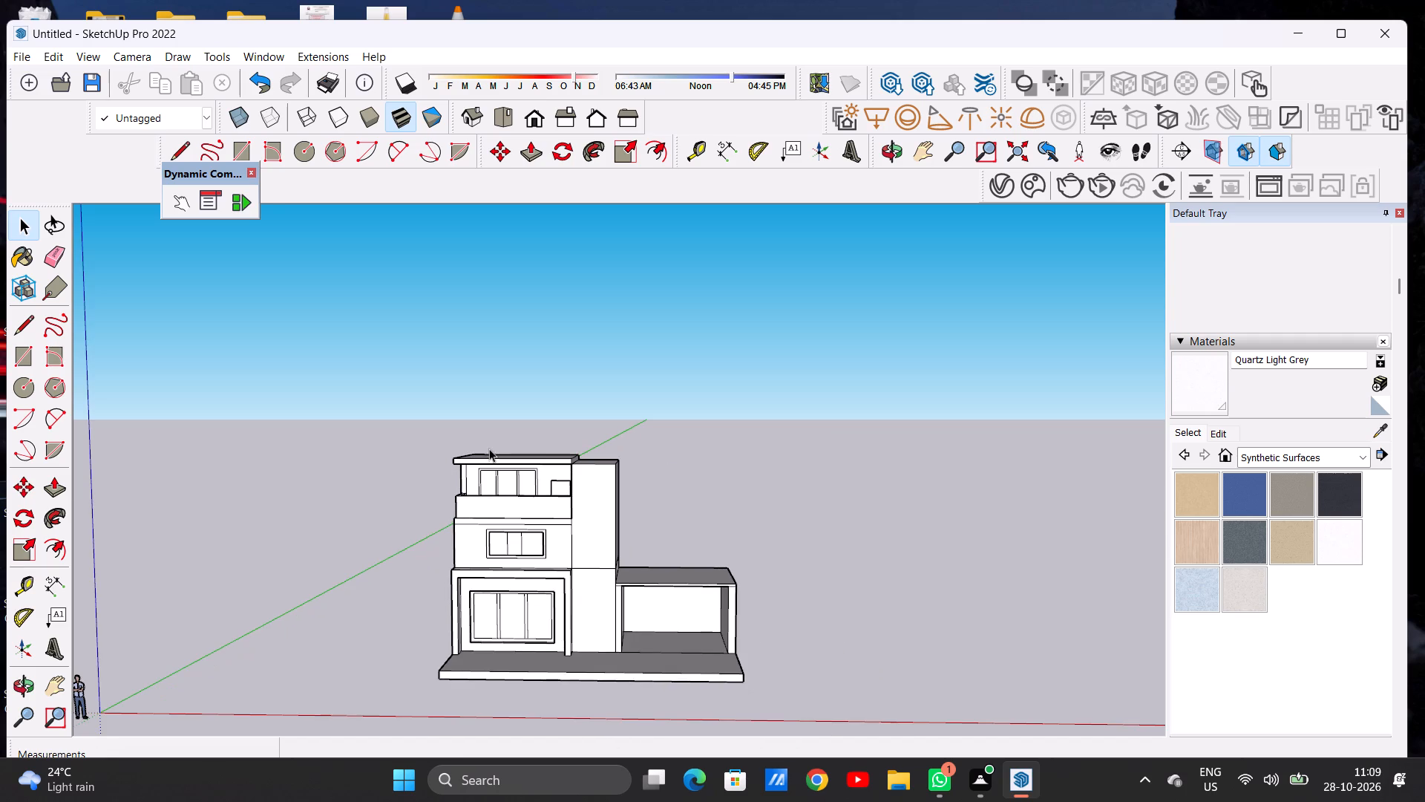
scroll(491, 483, "up", 7)
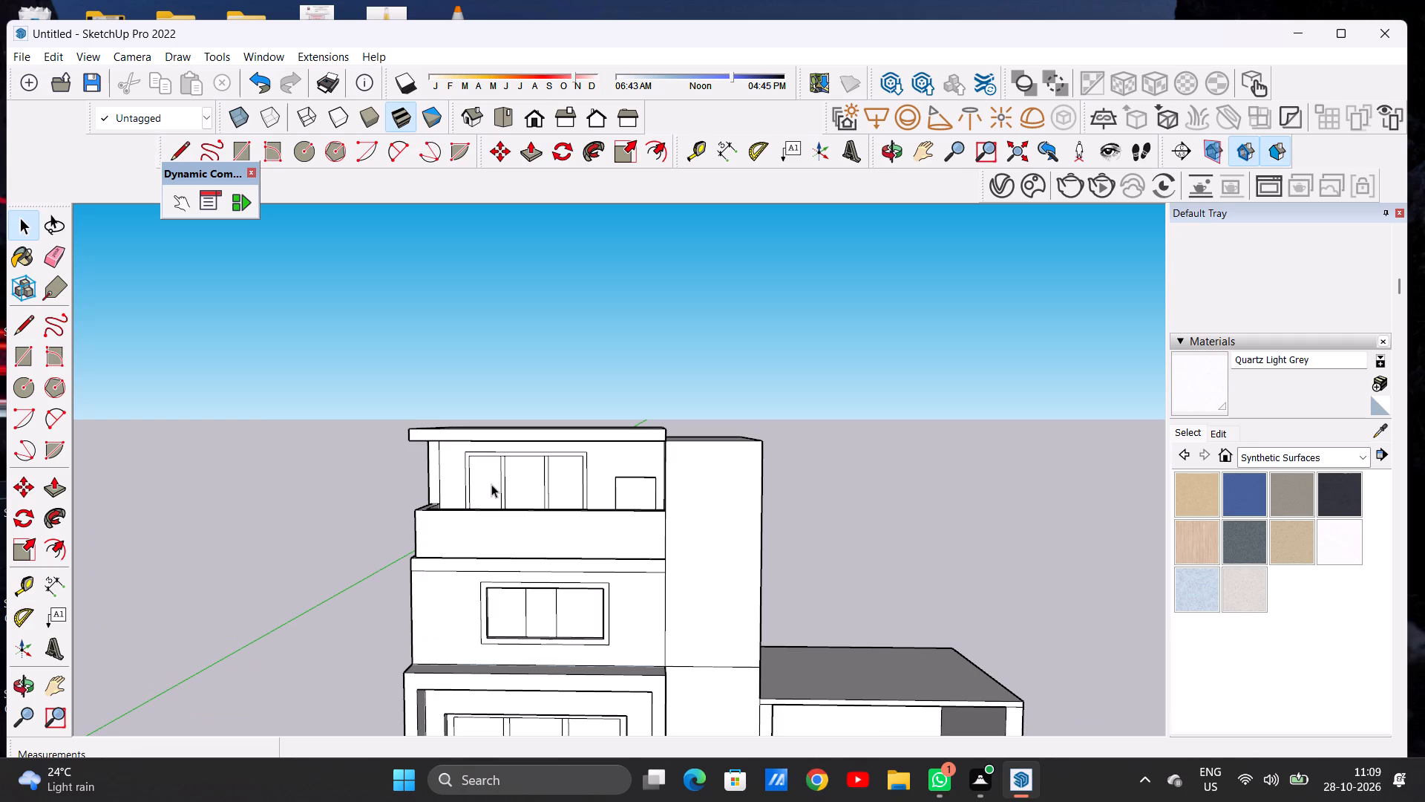
scroll(621, 461, "down", 2)
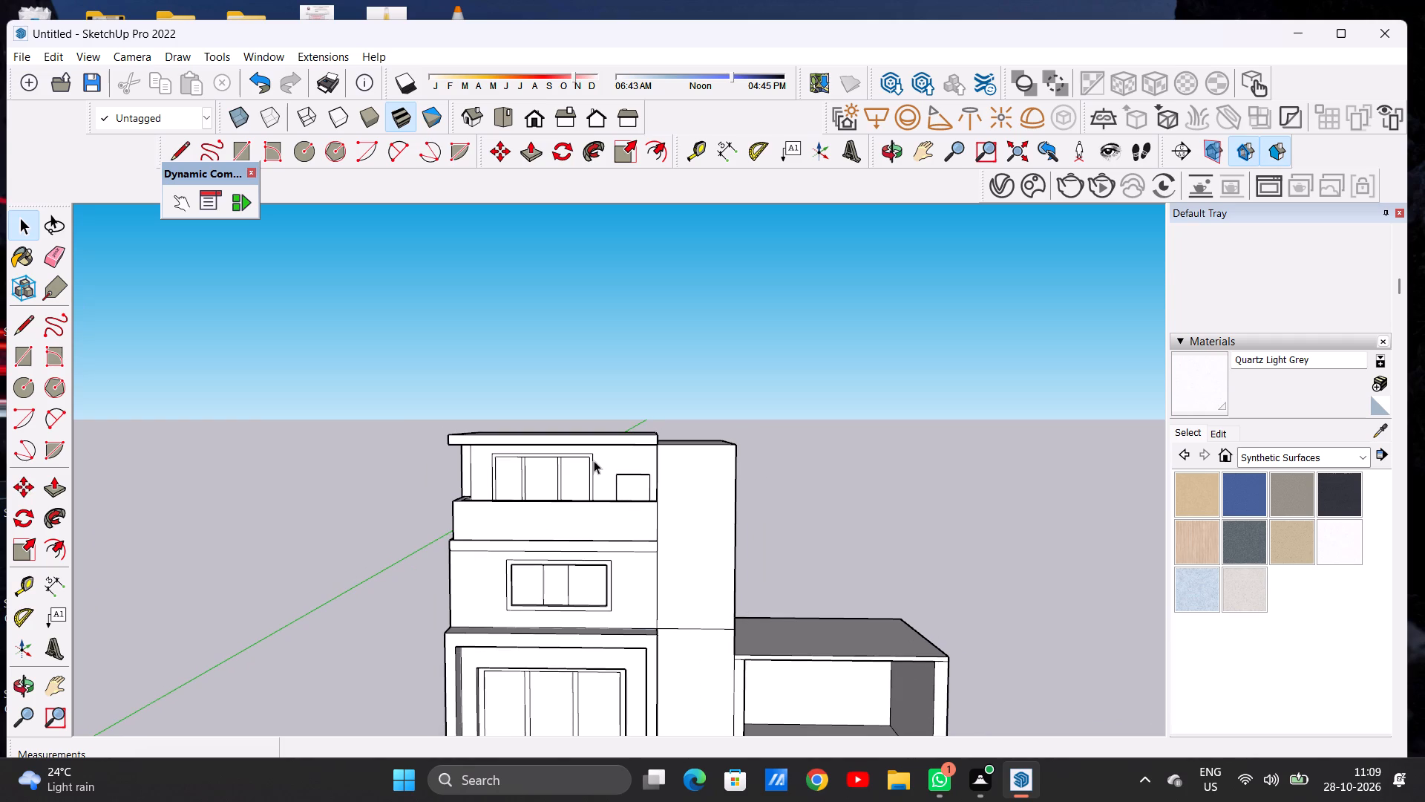
scroll(476, 478, "down", 5)
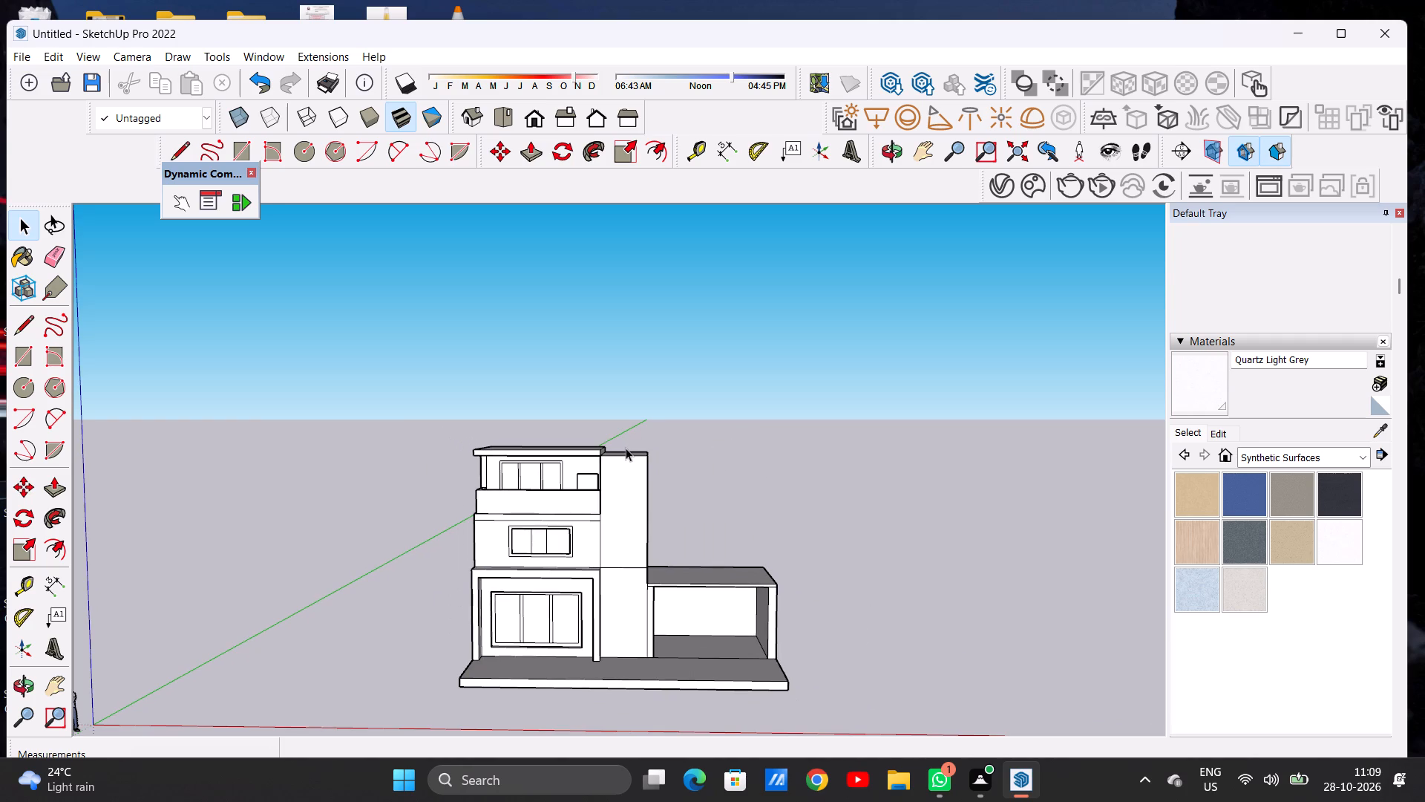
Push/Pull the side tower's top face up about 10 11/16" to align it with the adjoining roof slab's top.
middle_click_drag(626, 451, 631, 532)
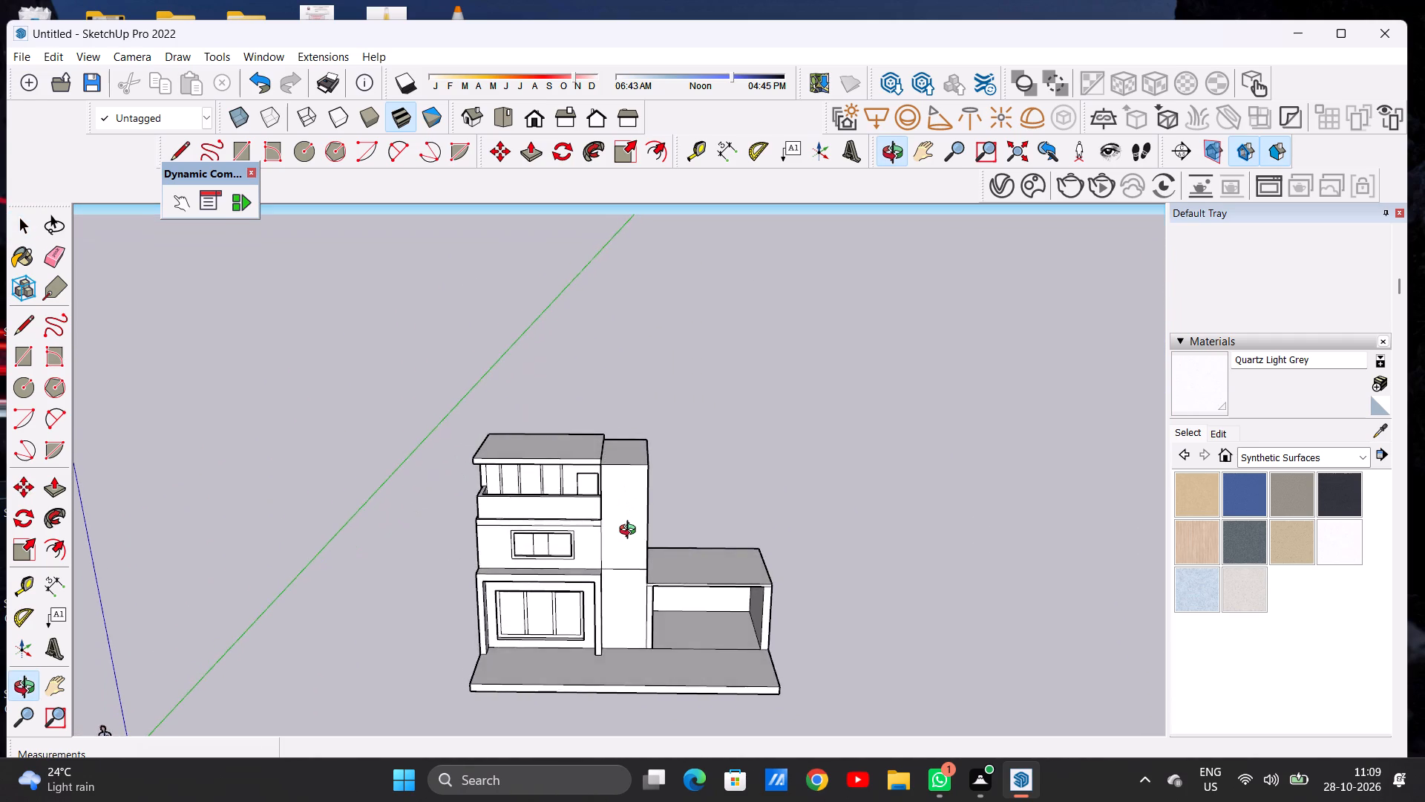
middle_click_drag(631, 532, 609, 521)
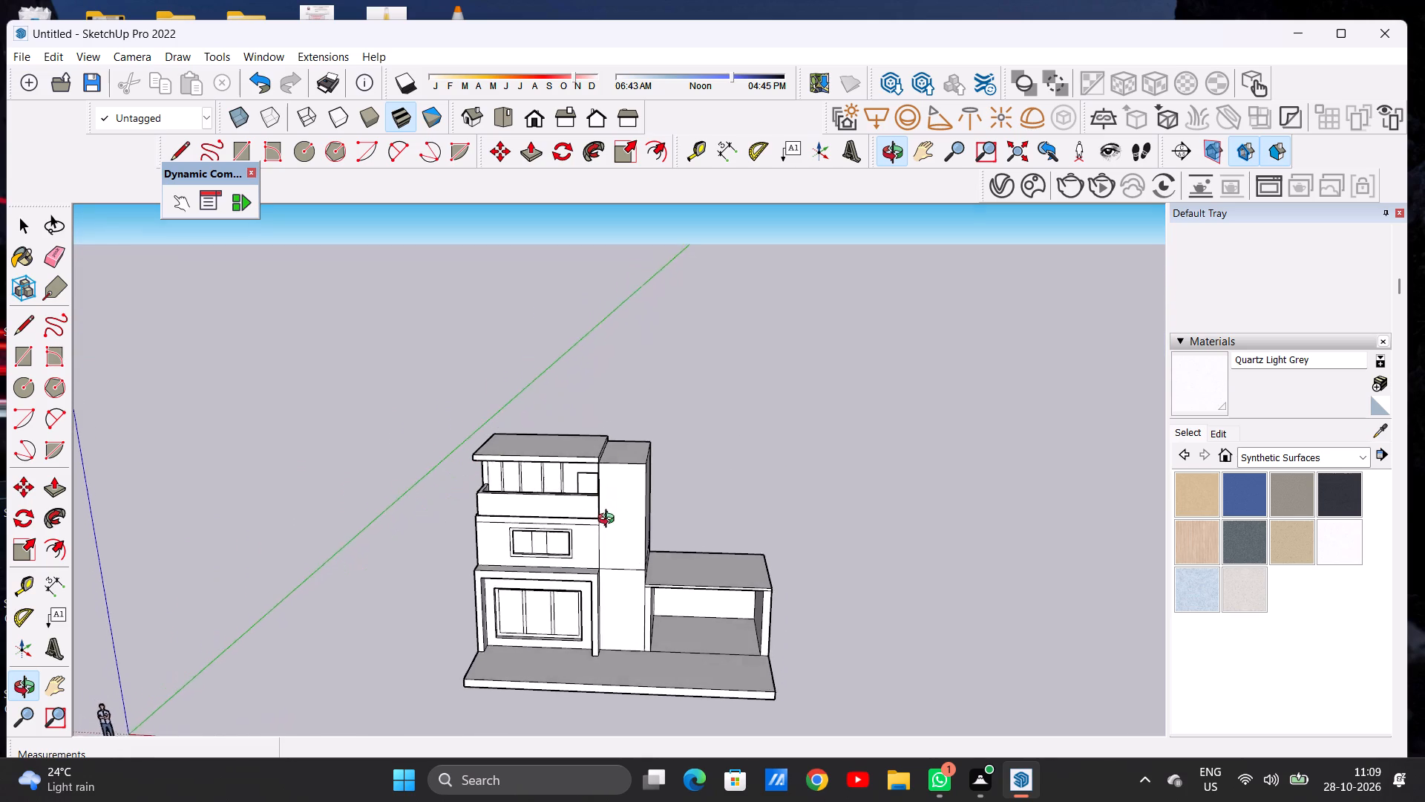
middle_click_drag(609, 521, 611, 537)
scroll(609, 444, "up", 12)
middle_click_drag(618, 481, 612, 451)
scroll(612, 451, "up", 2)
key("p")
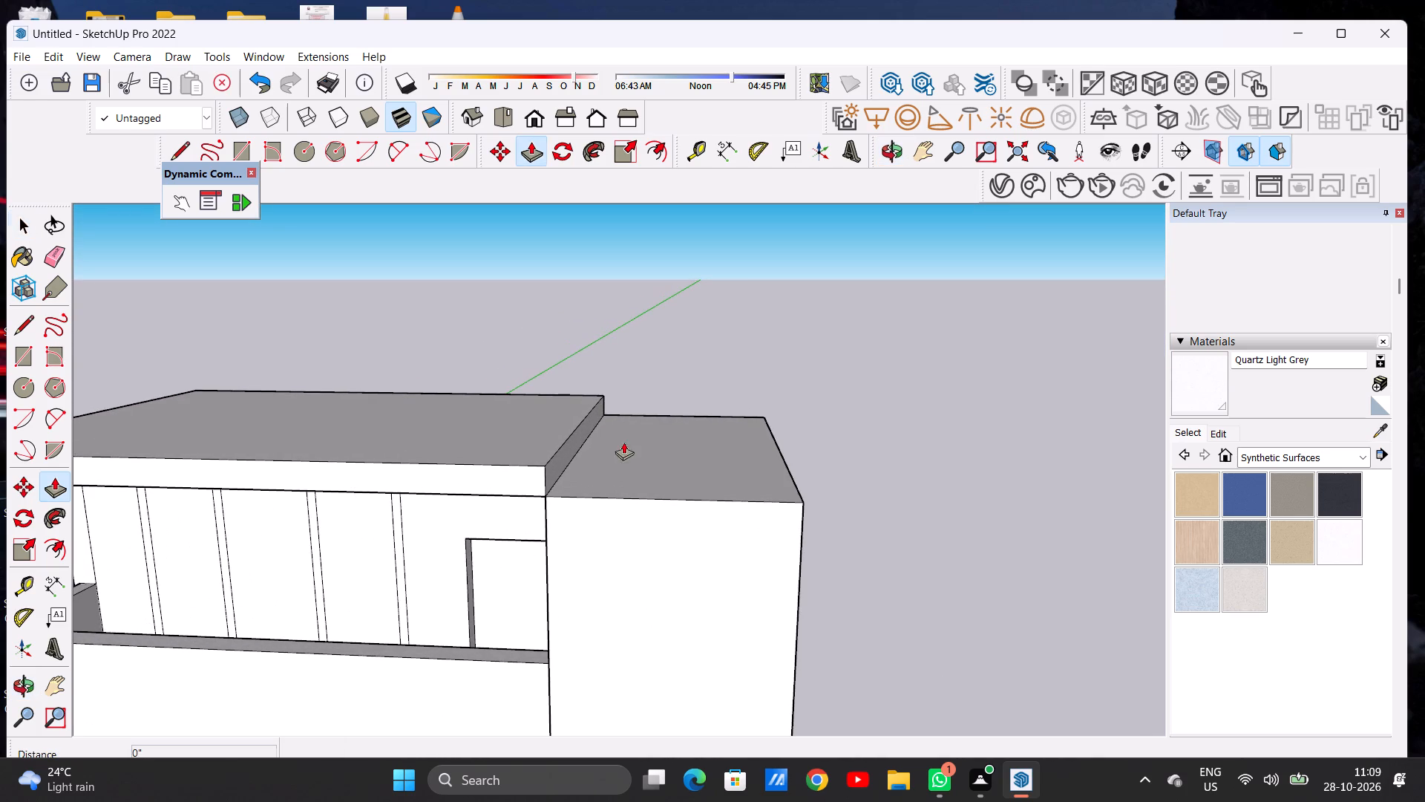
scroll(618, 476, "up", 5)
left_click(617, 477)
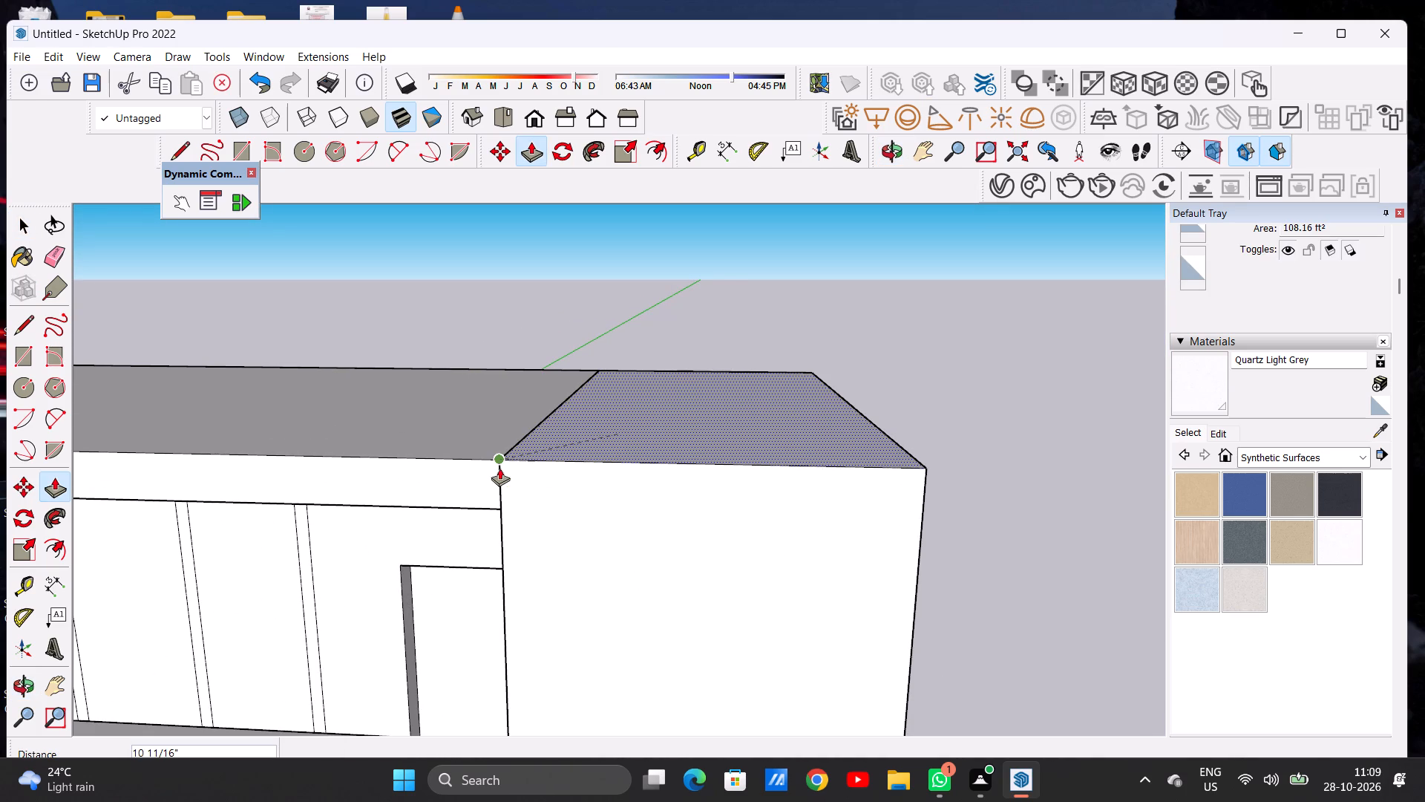
left_click(499, 464)
key("space")
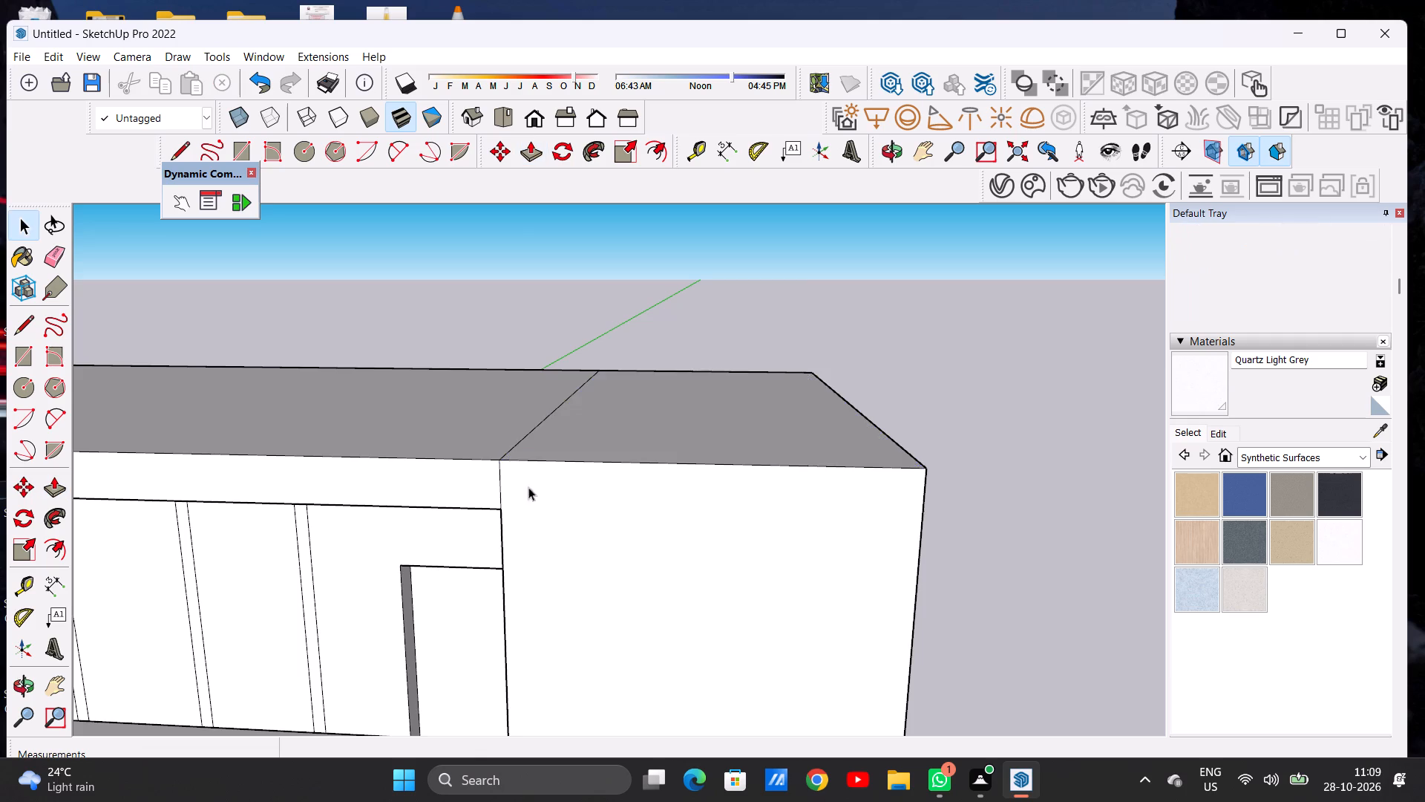
Examine the whole building and how the side tower's top meets the overhanging roof from front and higher viewpoints.
scroll(554, 477, "down", 20)
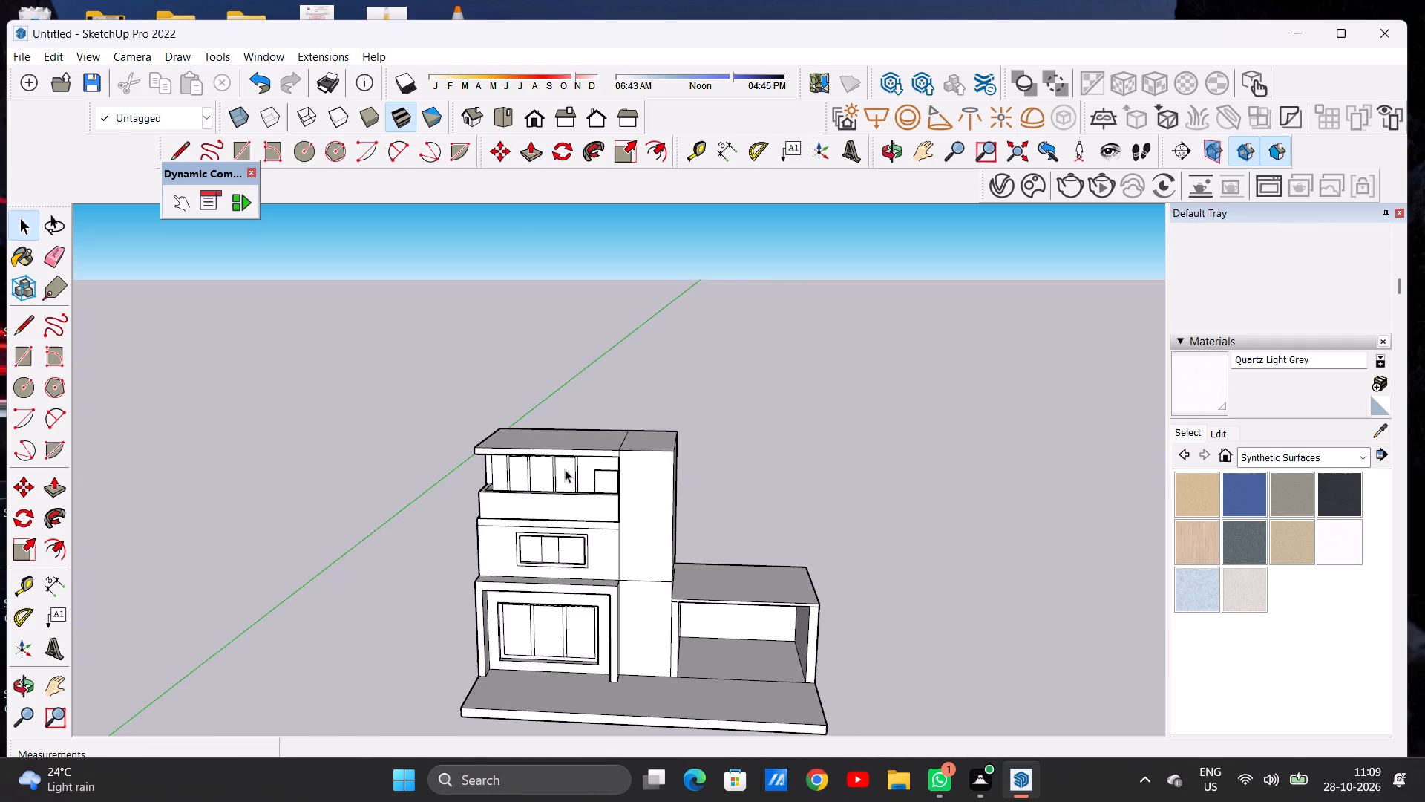
scroll(490, 501, "down", 3)
middle_click_drag(491, 514, 505, 463)
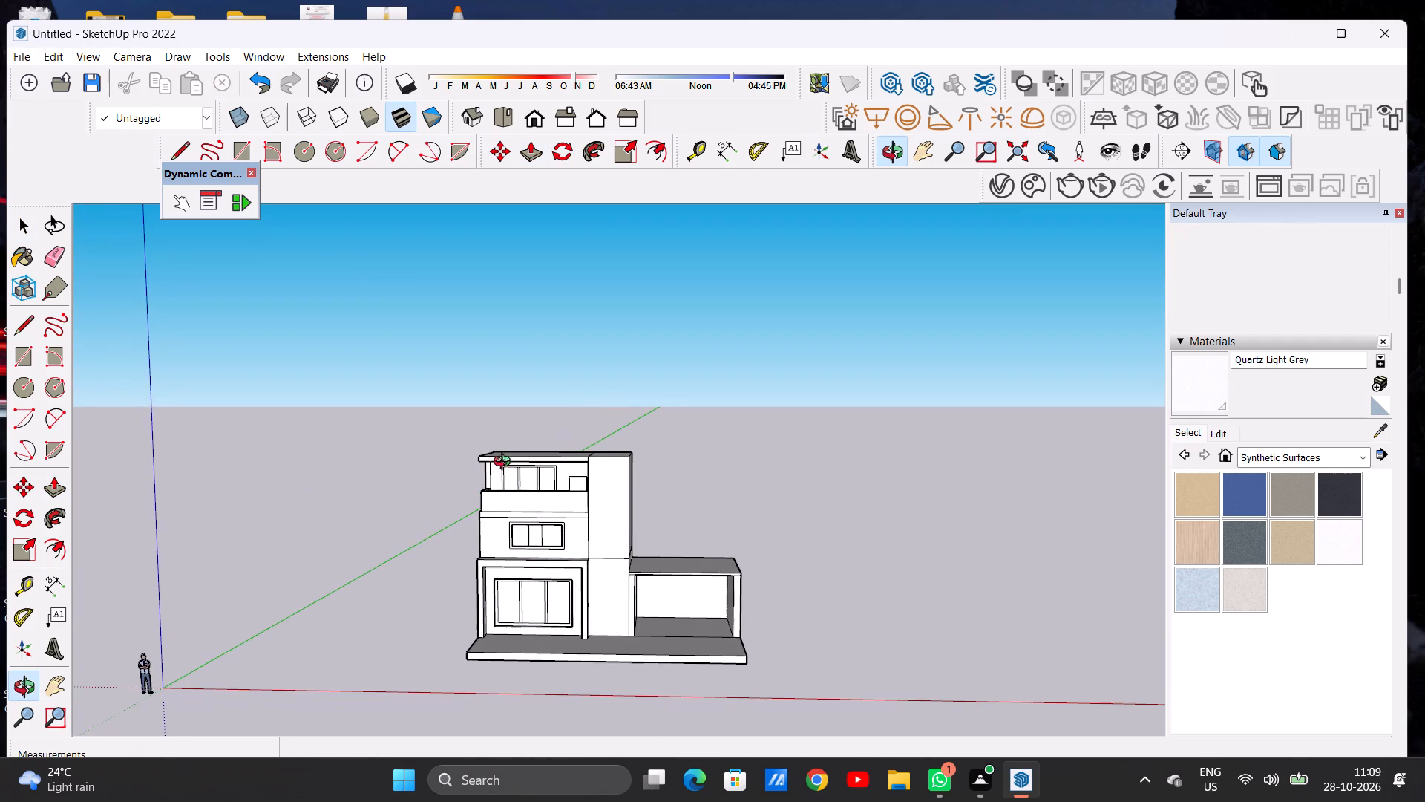
middle_click_drag(505, 463, 494, 473)
scroll(515, 480, "up", 5)
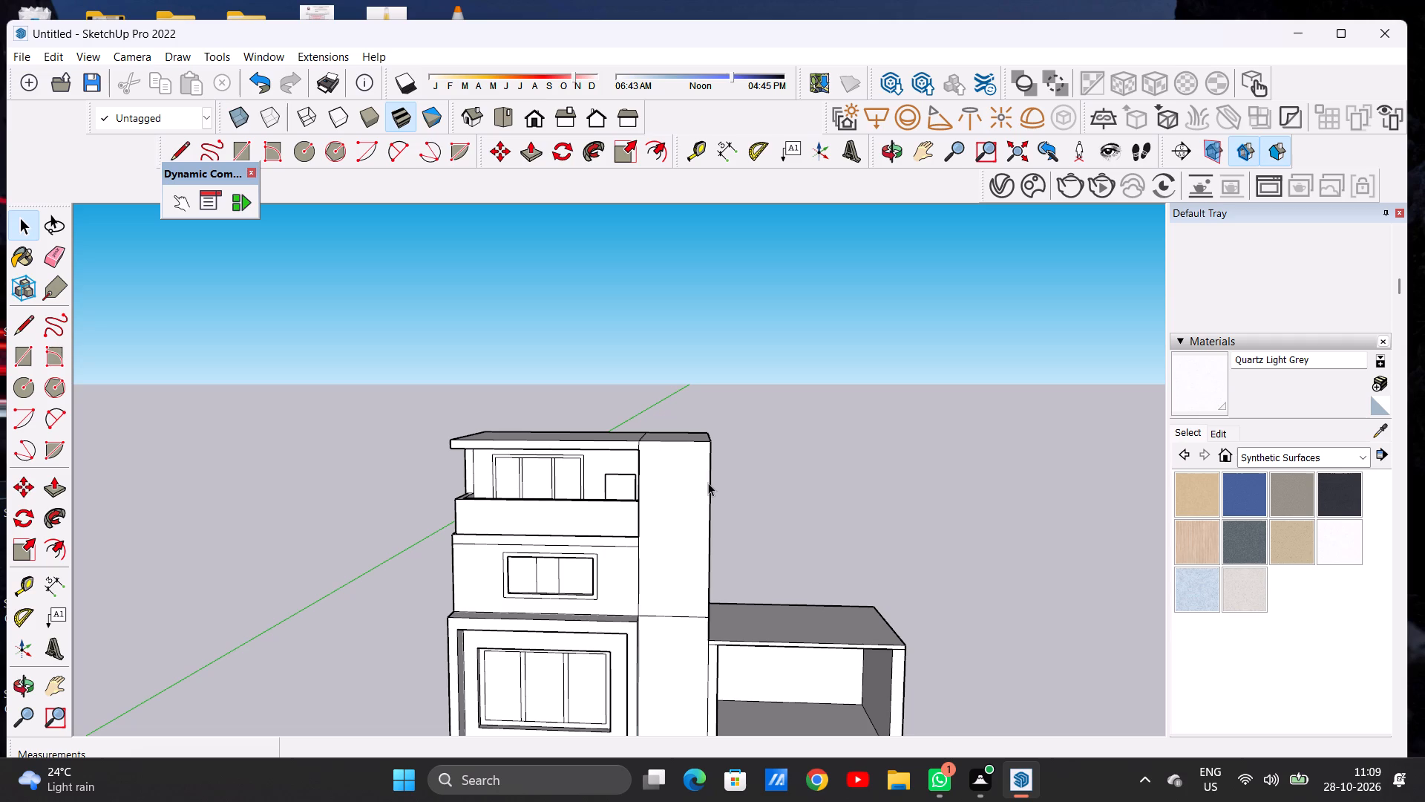
middle_click_drag(675, 454, 640, 584)
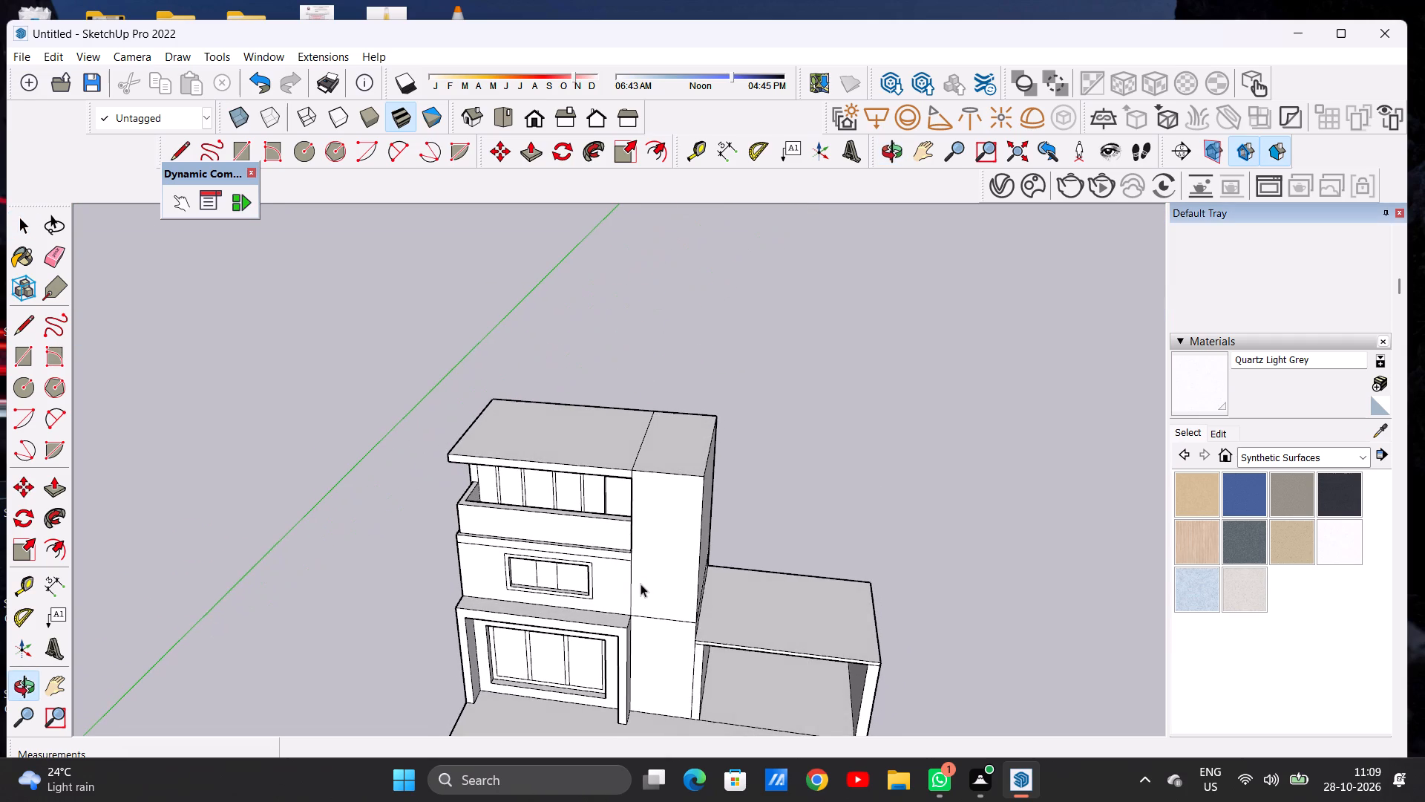
scroll(622, 469, "up", 4)
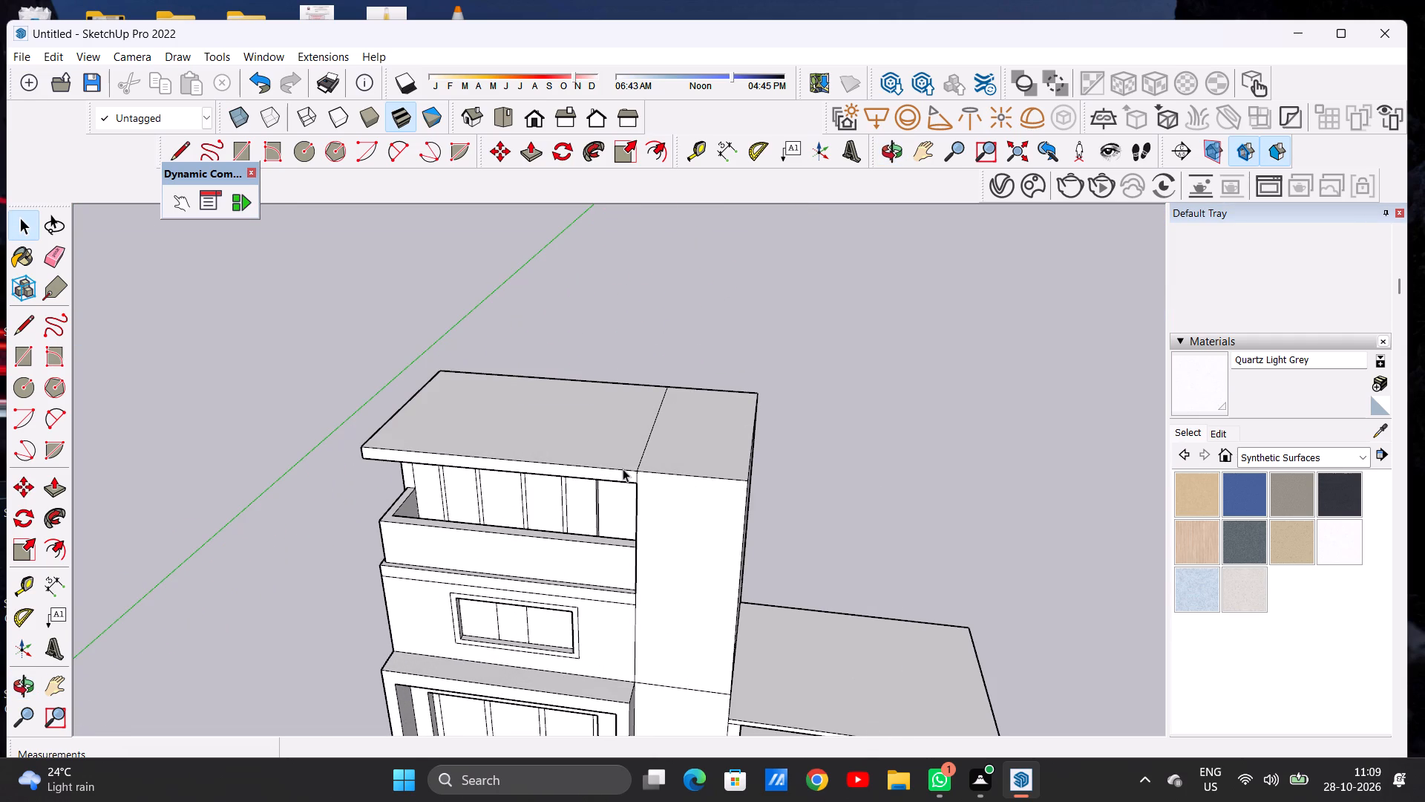
scroll(623, 469, "down", 2)
Offset the main roof slab's top outline inward about 9 11/16", excluding the side tower's top.
middle_click_drag(623, 466, 685, 502)
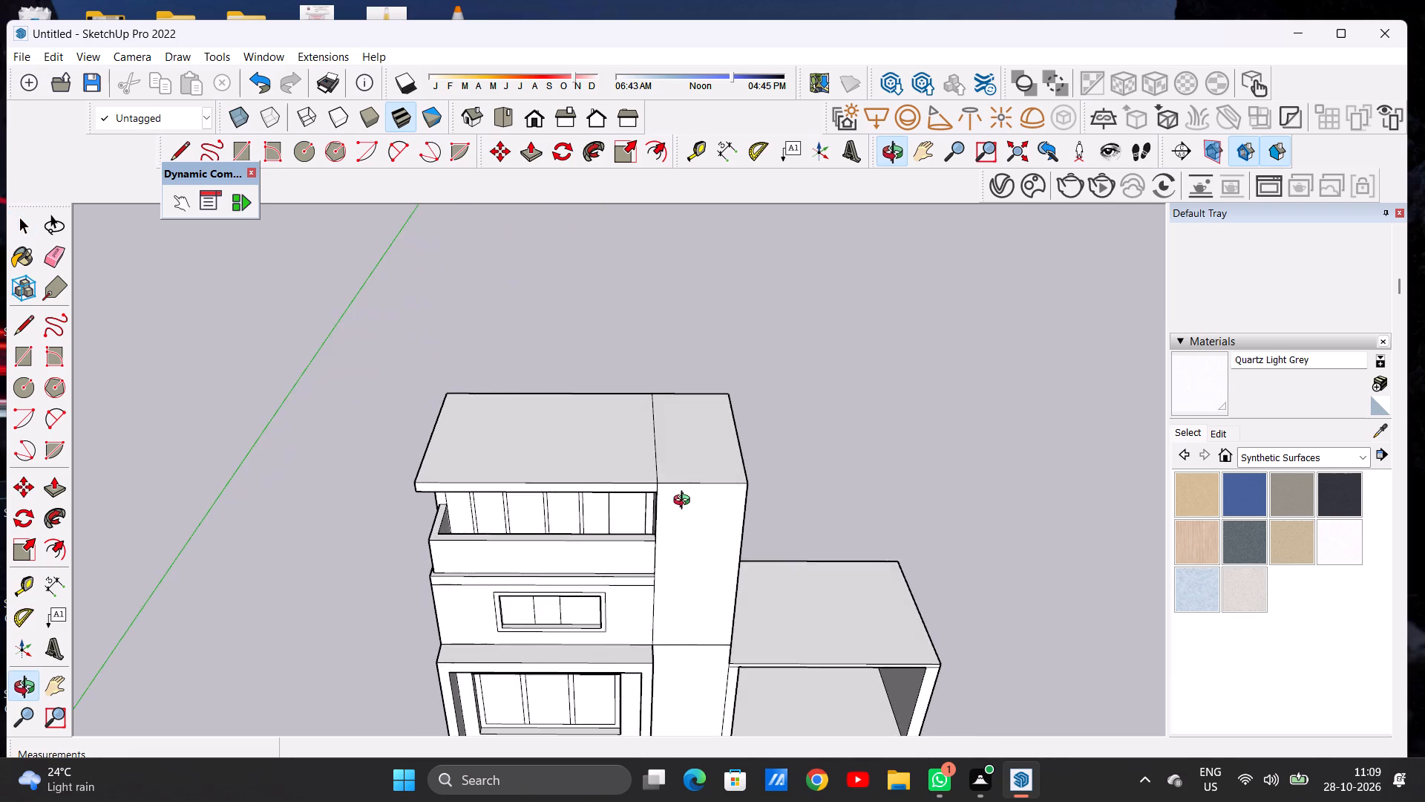
middle_click_drag(685, 502, 665, 519)
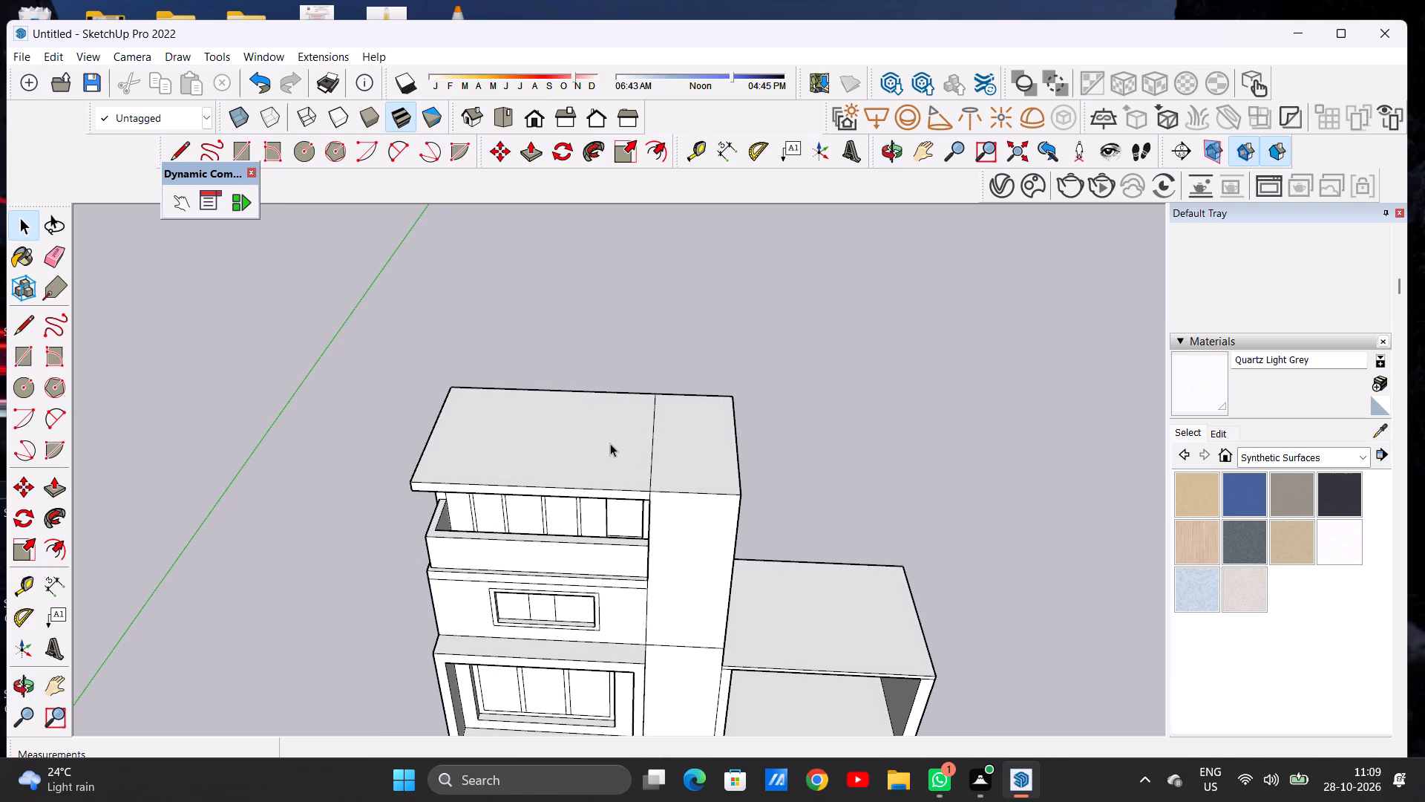
middle_click_drag(589, 415, 594, 489)
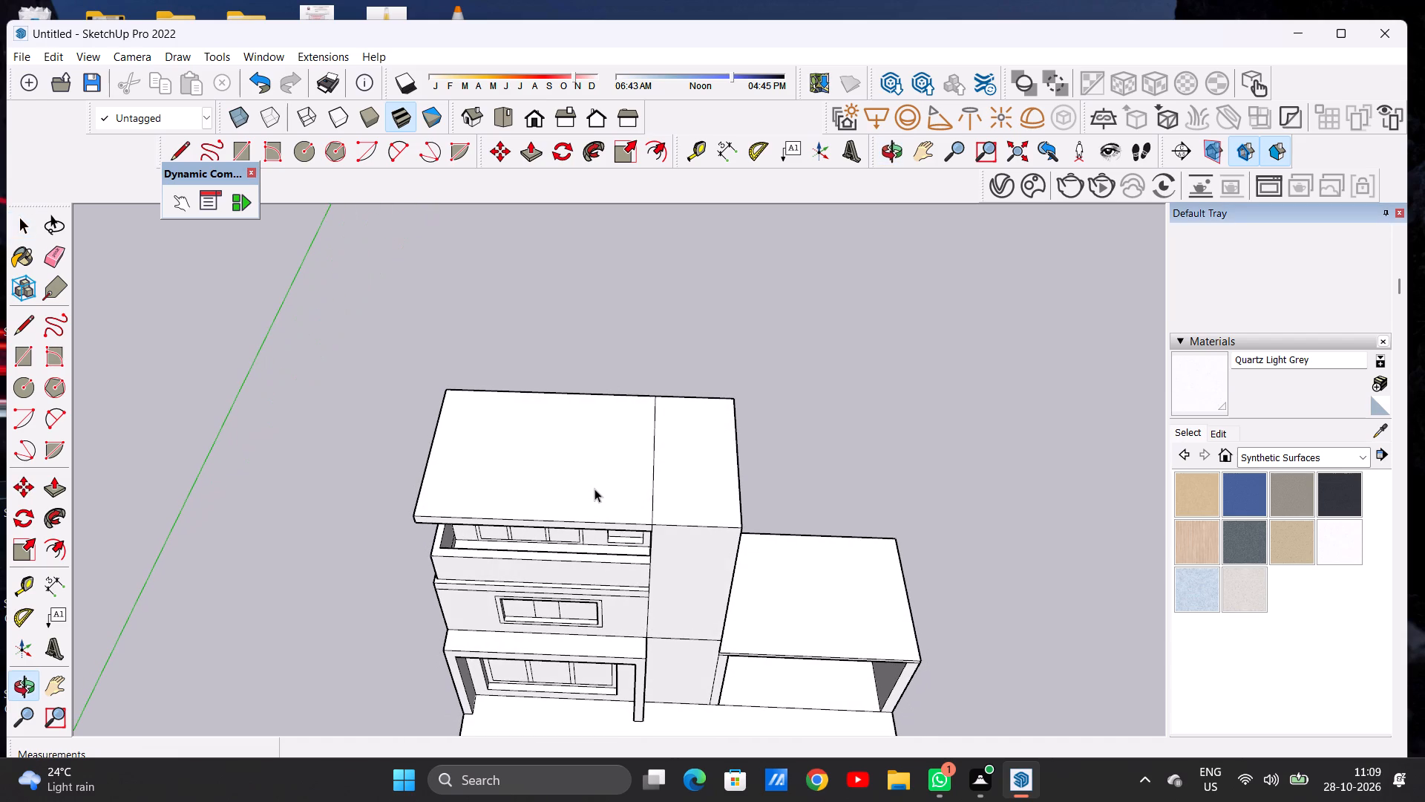
type("OF")
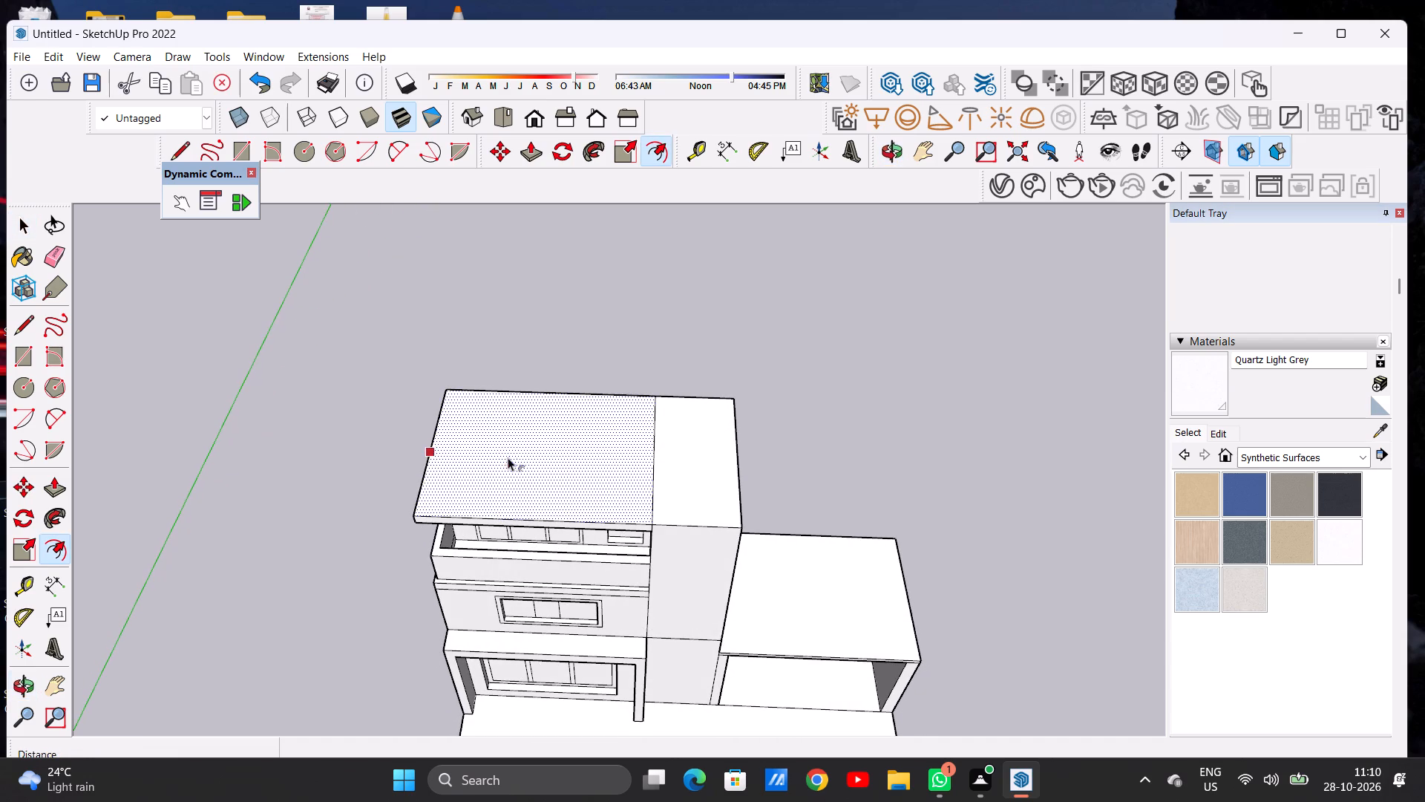
middle_click_drag(509, 458, 530, 552)
scroll(565, 457, "up", 5)
left_click(562, 436)
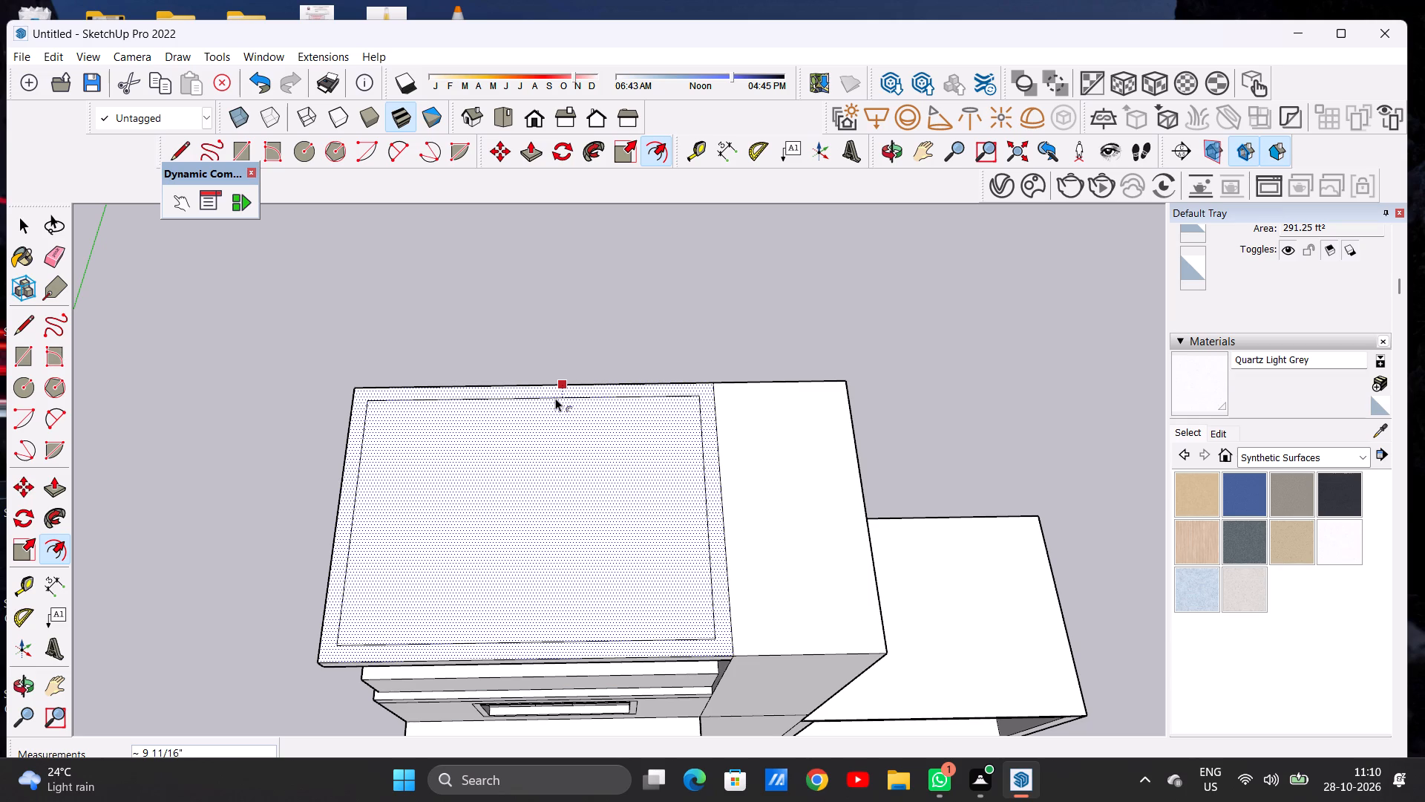
left_click(563, 398)
key("space")
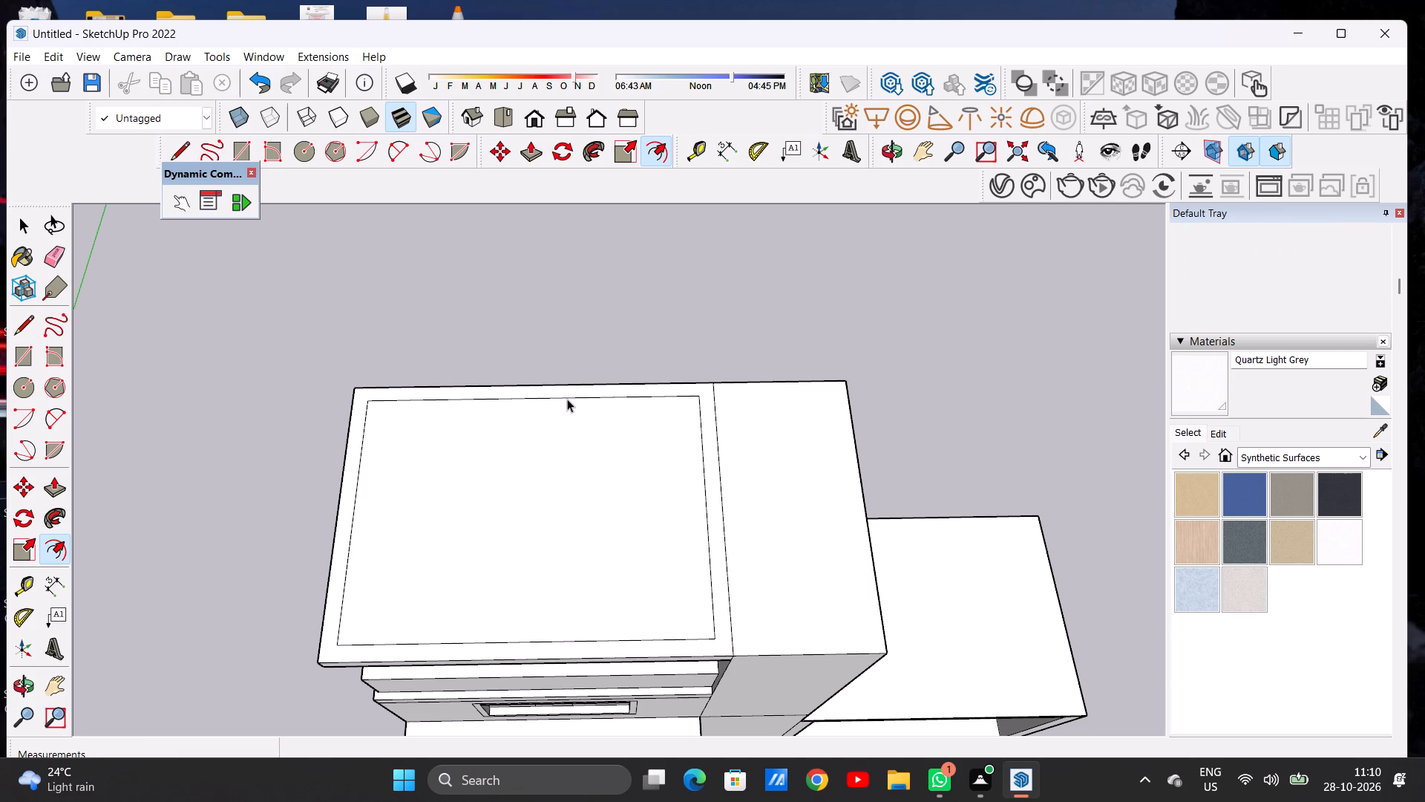
Draw two lines about 9 3/4" long from the offset outline's front corners to the roof's front edge.
scroll(681, 484, "down", 4)
middle_click_drag(492, 564, 495, 535)
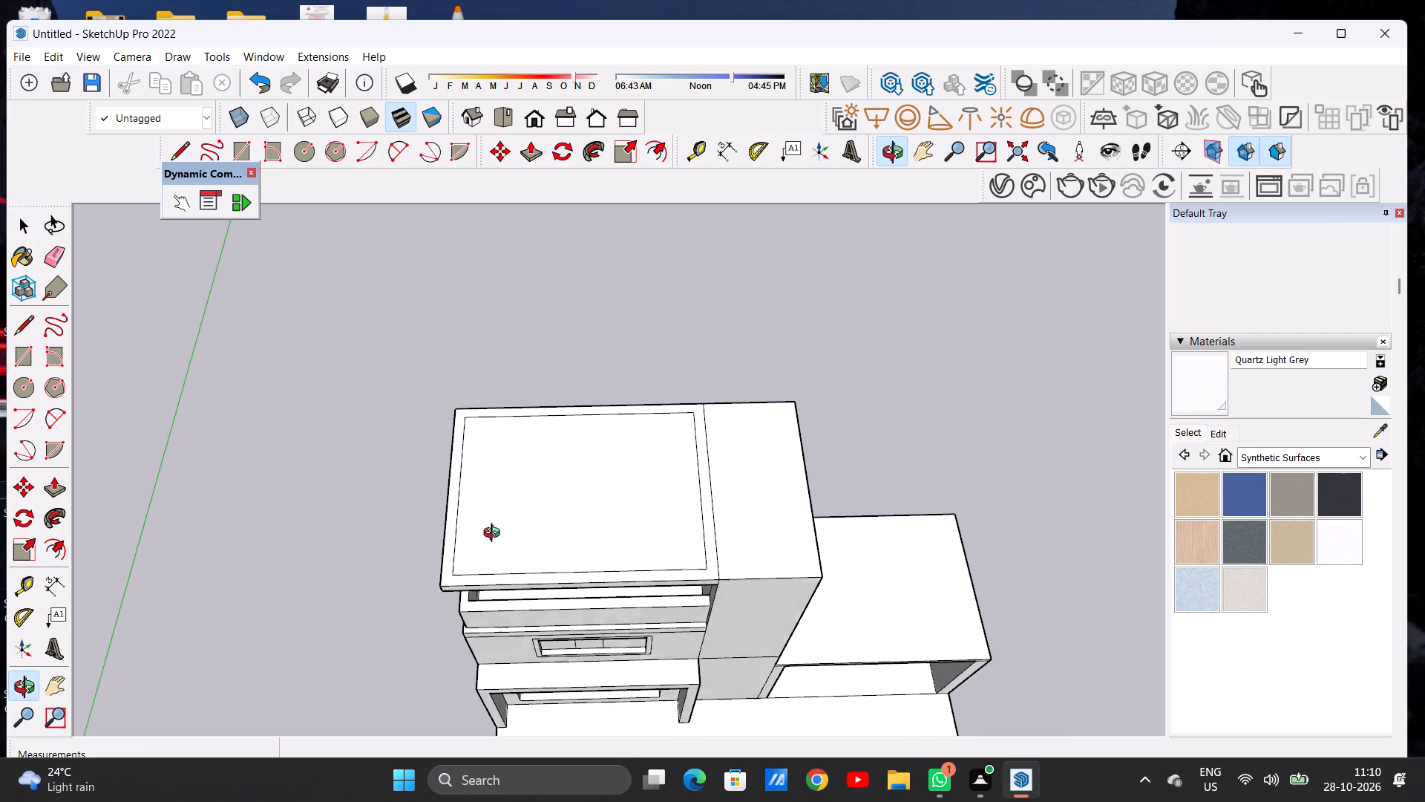
middle_click_drag(495, 535, 491, 510)
scroll(479, 570, "up", 9)
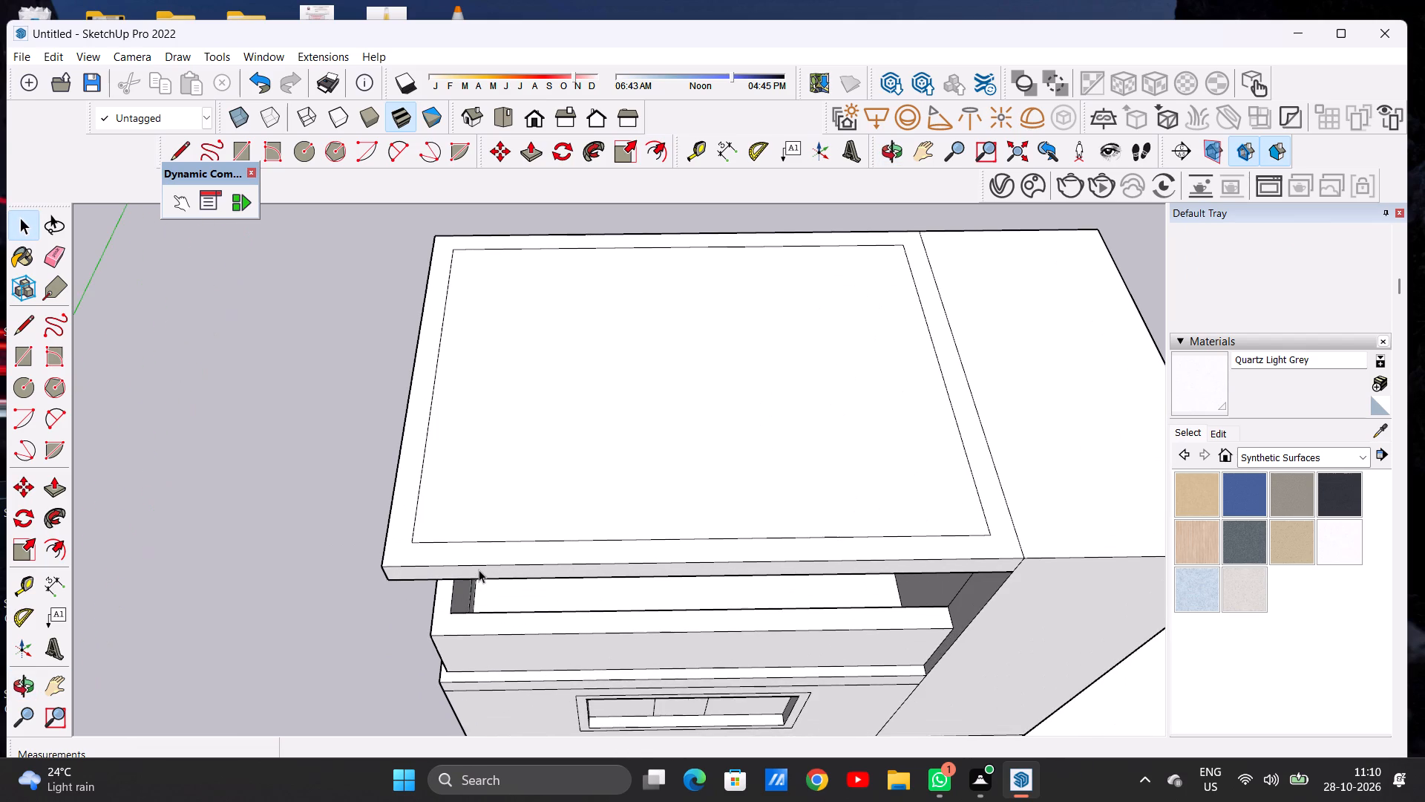
key("l")
scroll(414, 556, "up", 4)
scroll(414, 556, "down", 1)
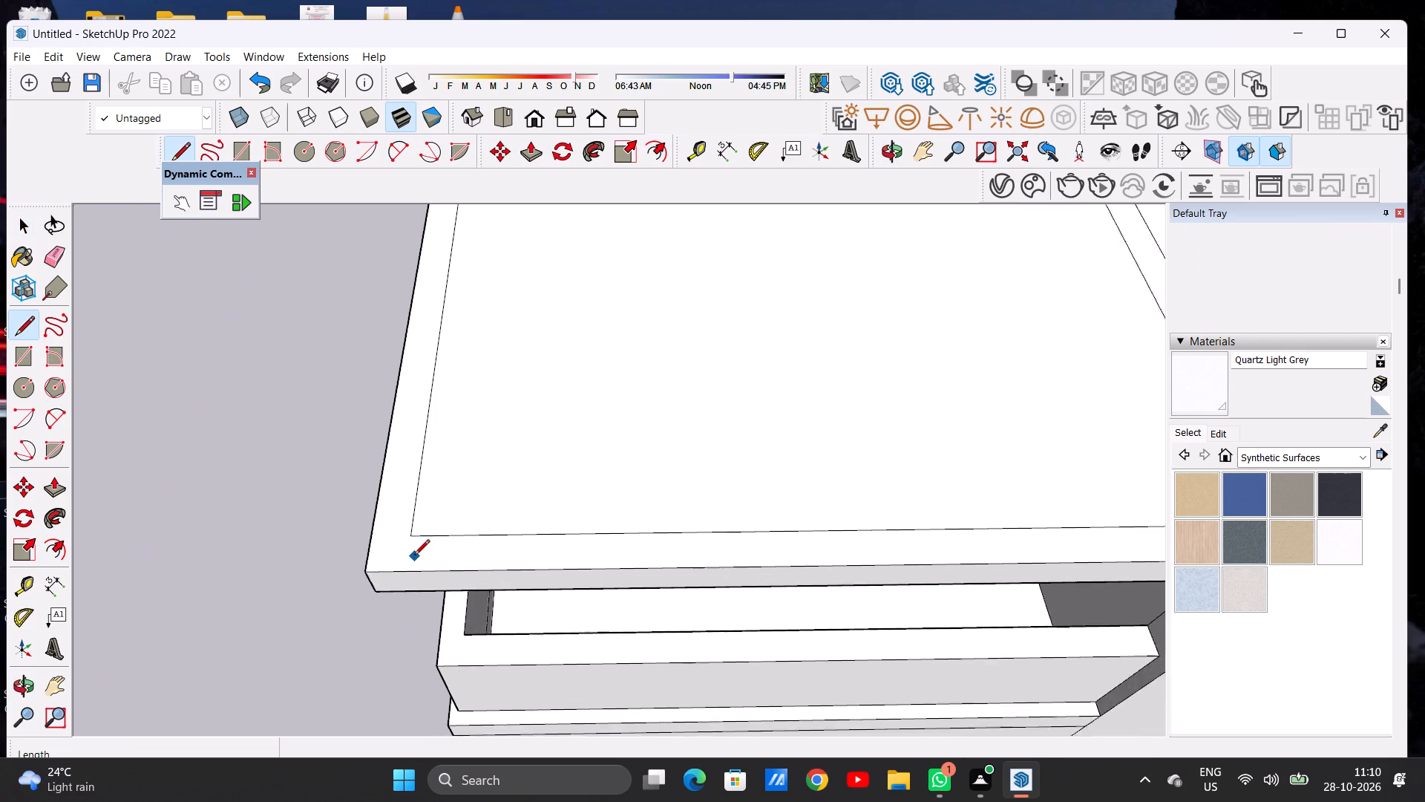
scroll(414, 556, "up", 1)
left_click(417, 541)
left_click(404, 572)
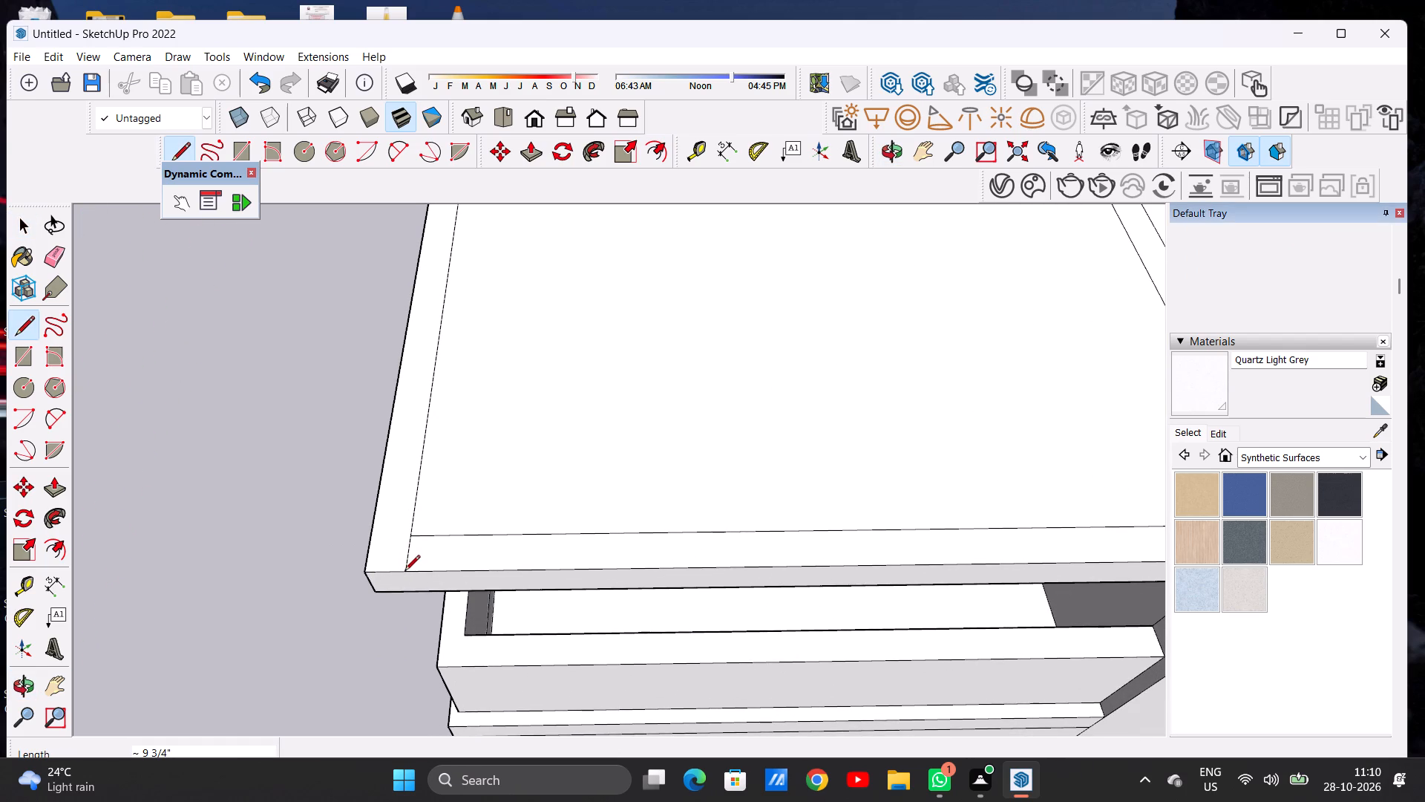
scroll(405, 567, "down", 8)
scroll(857, 553, "up", 1)
scroll(857, 553, "down", 1)
scroll(857, 553, "up", 4)
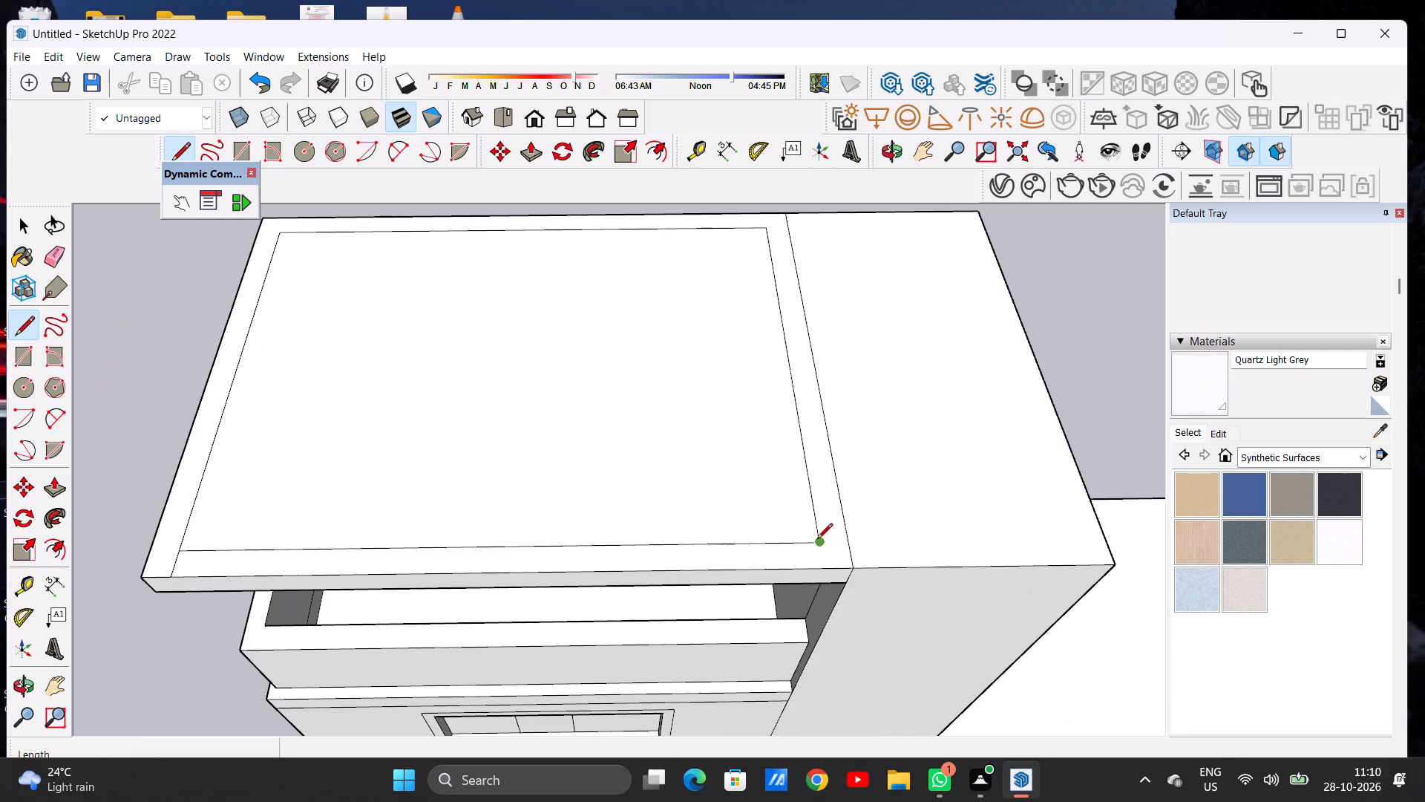
left_click(817, 540)
left_click(814, 561)
key("space")
Push/Pull the U-shaped border strip on the main roof slab up 10' to form walls on three sides.
scroll(797, 559, "down", 18)
middle_click_drag(741, 594, 717, 397)
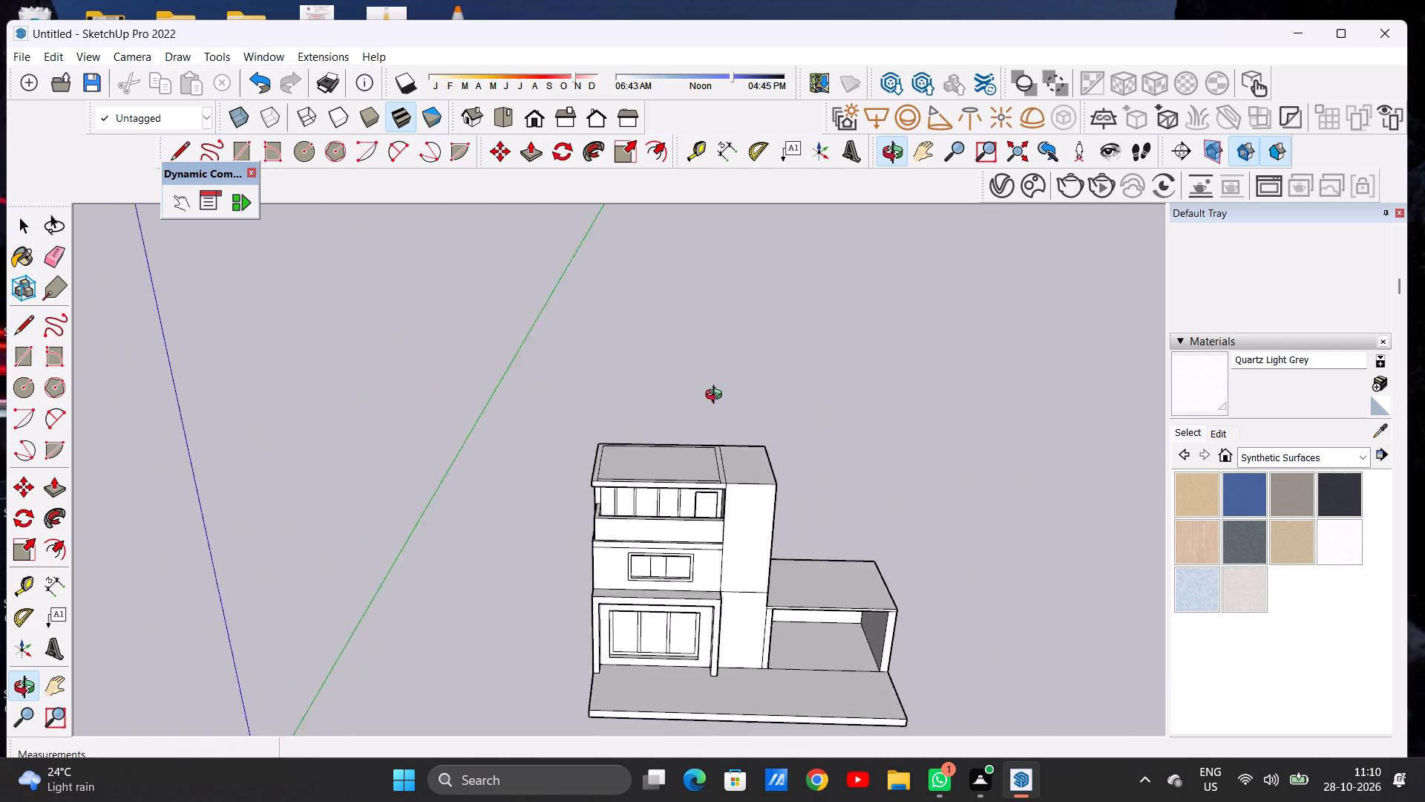
middle_click_drag(717, 397, 621, 385)
scroll(687, 422, "up", 4)
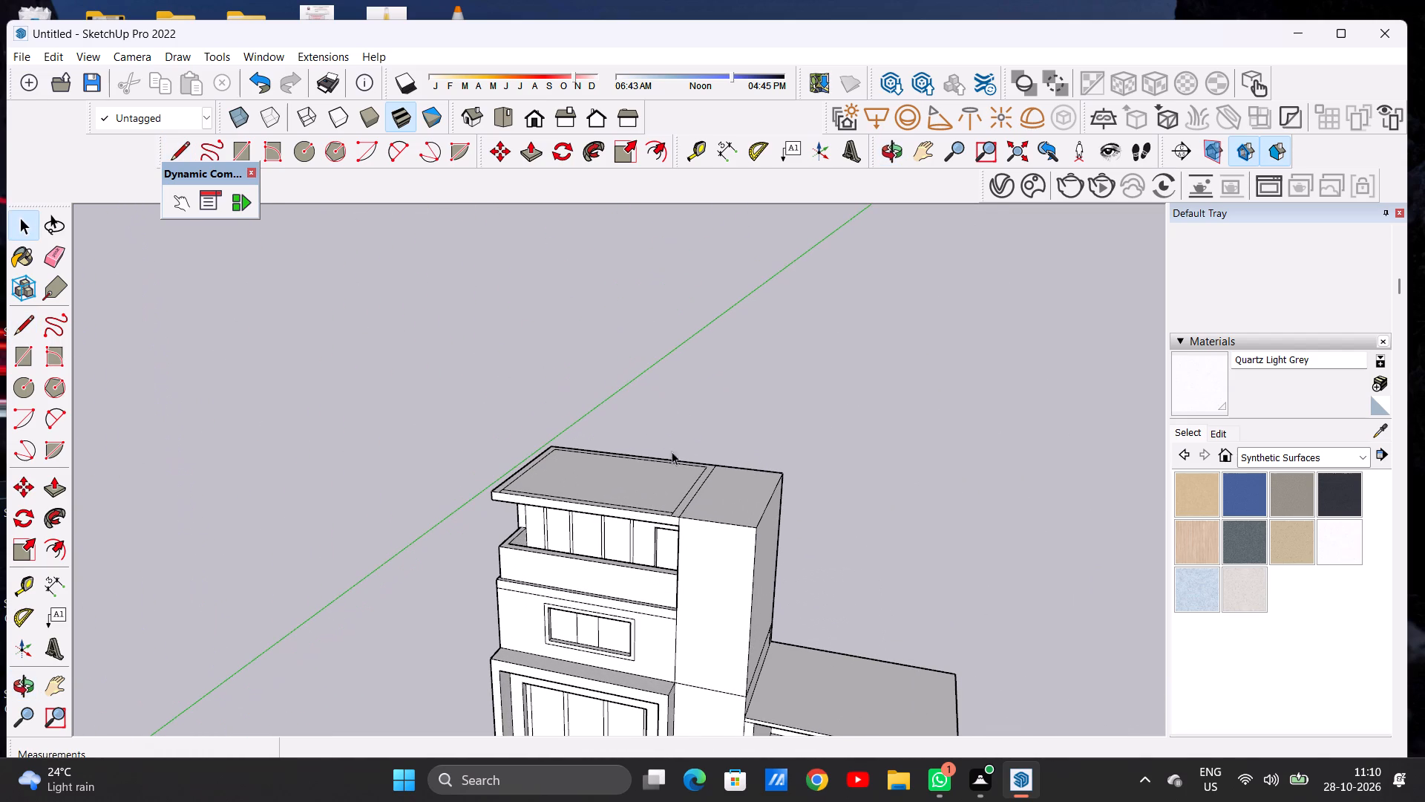
middle_click_drag(648, 461, 643, 538)
scroll(659, 525, "up", 3)
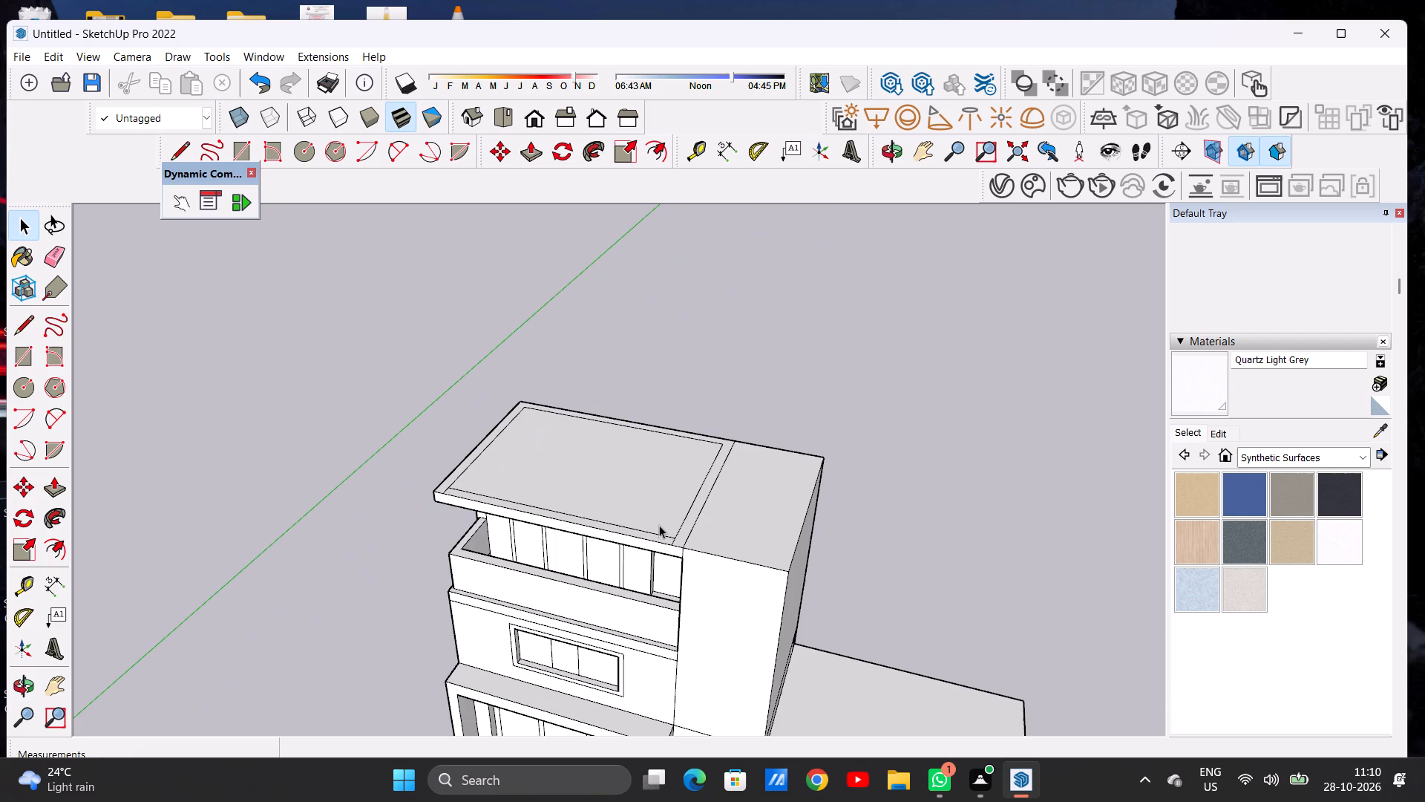
key("p")
scroll(688, 518, "up", 8)
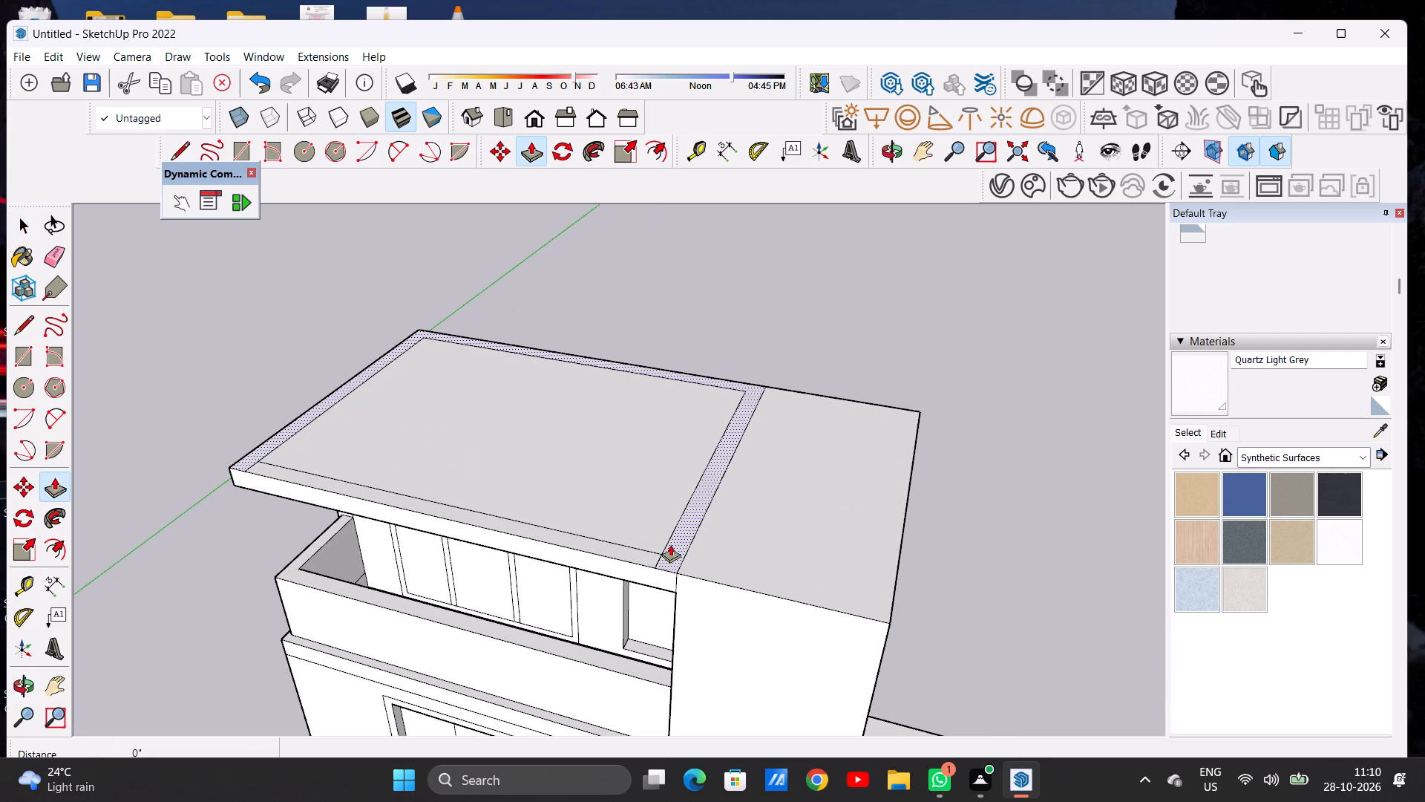
left_click(670, 544)
scroll(708, 486, "down", 4)
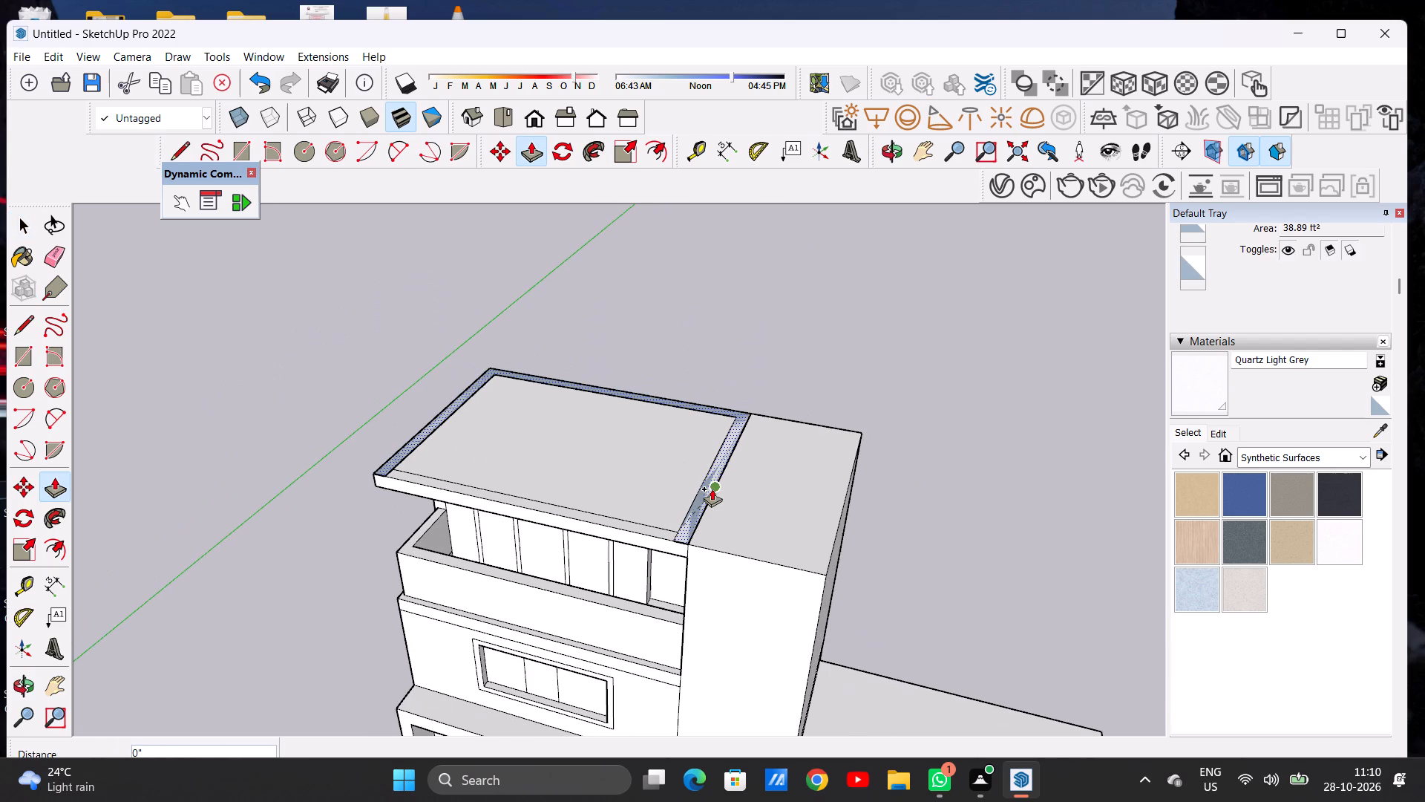
scroll(712, 489, "down", 3)
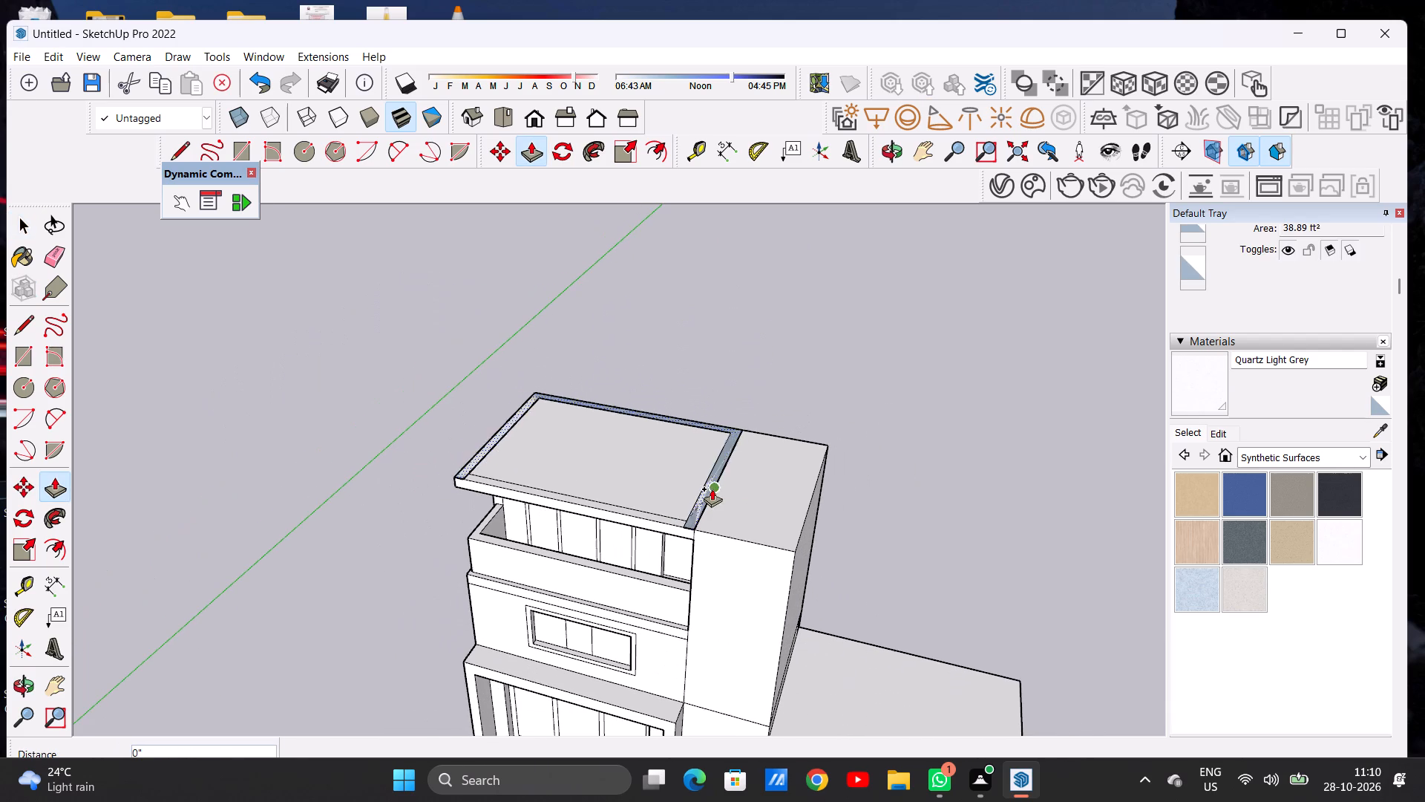
scroll(689, 431, "up", 4)
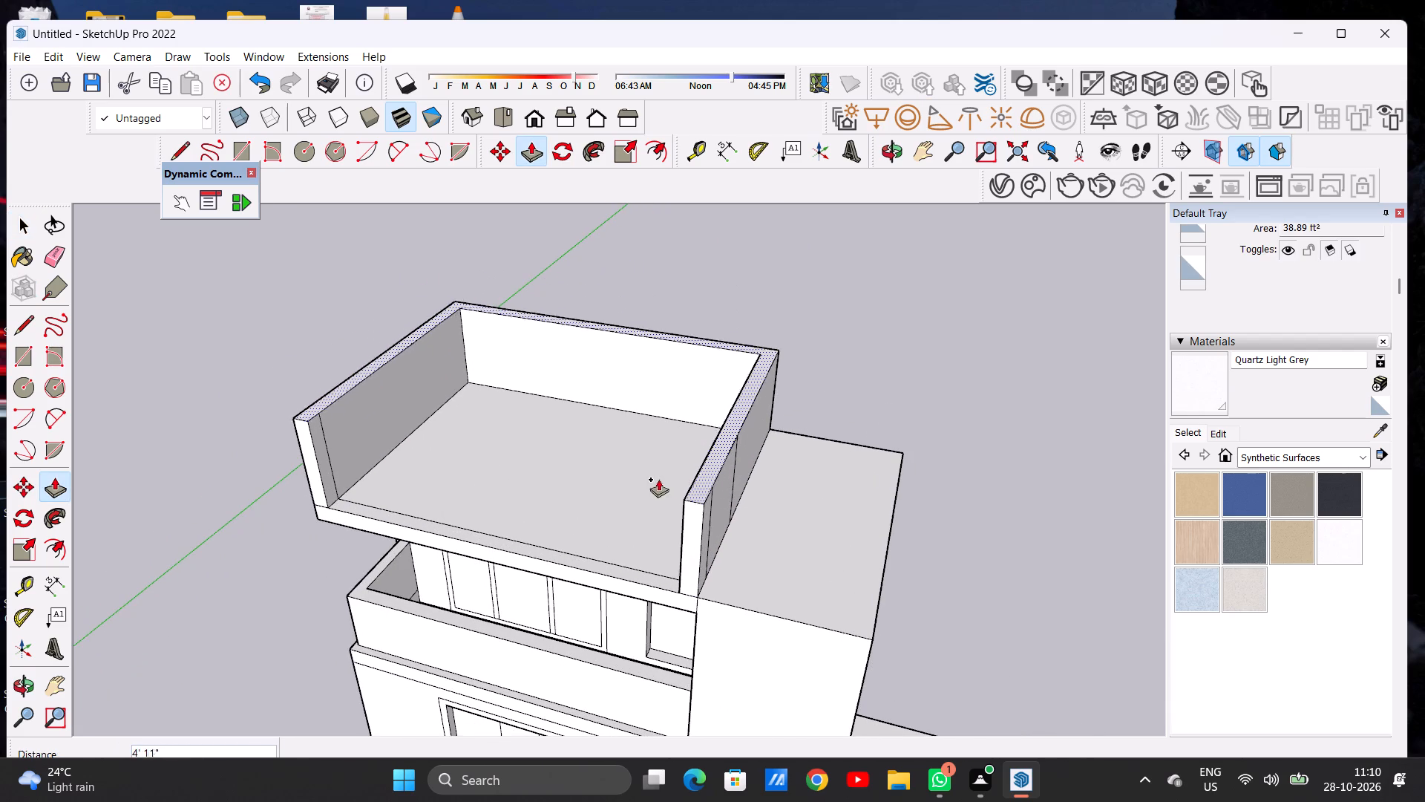
middle_click_drag(652, 467, 704, 441)
scroll(716, 434, "down", 14)
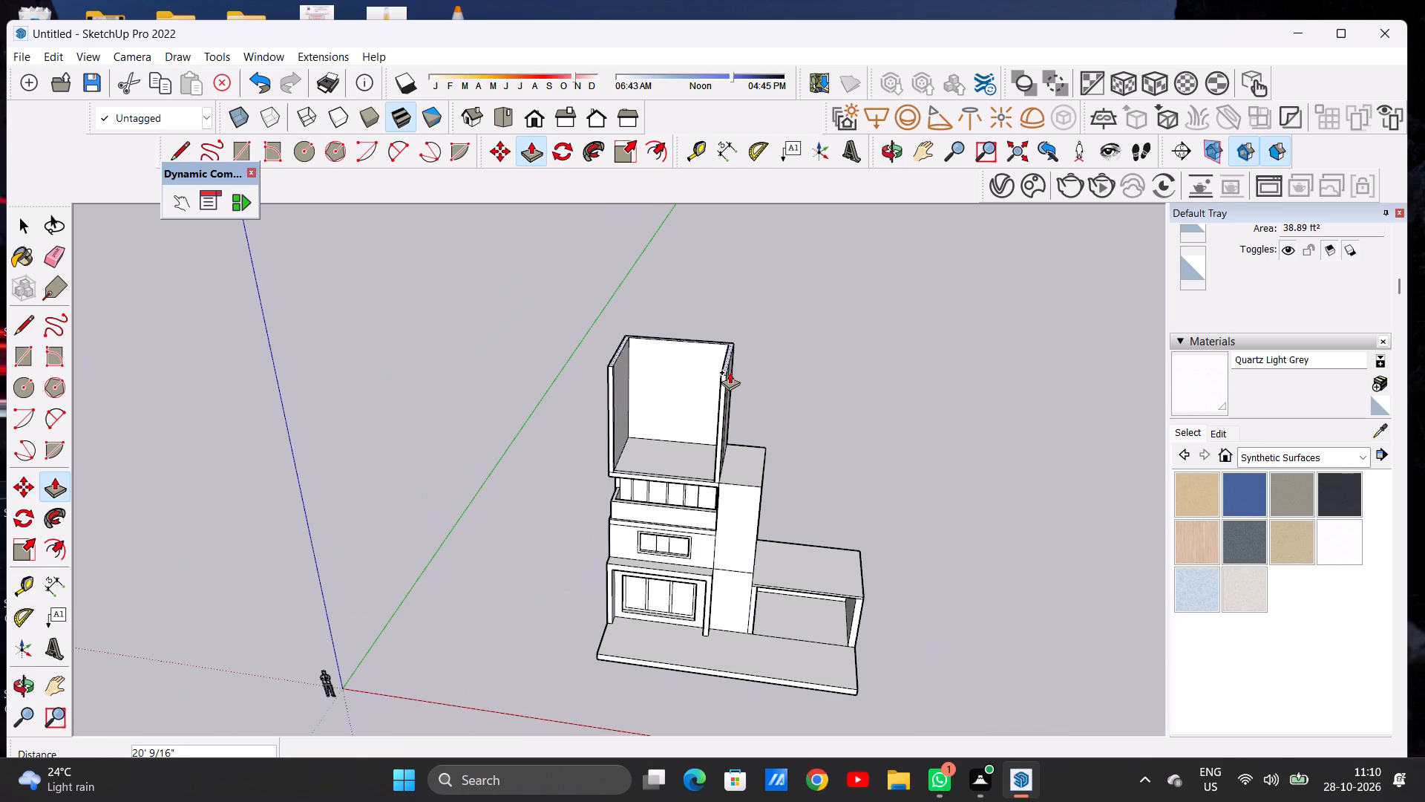
scroll(730, 372, "up", 5)
type("10'")
key("Return")
key("space")
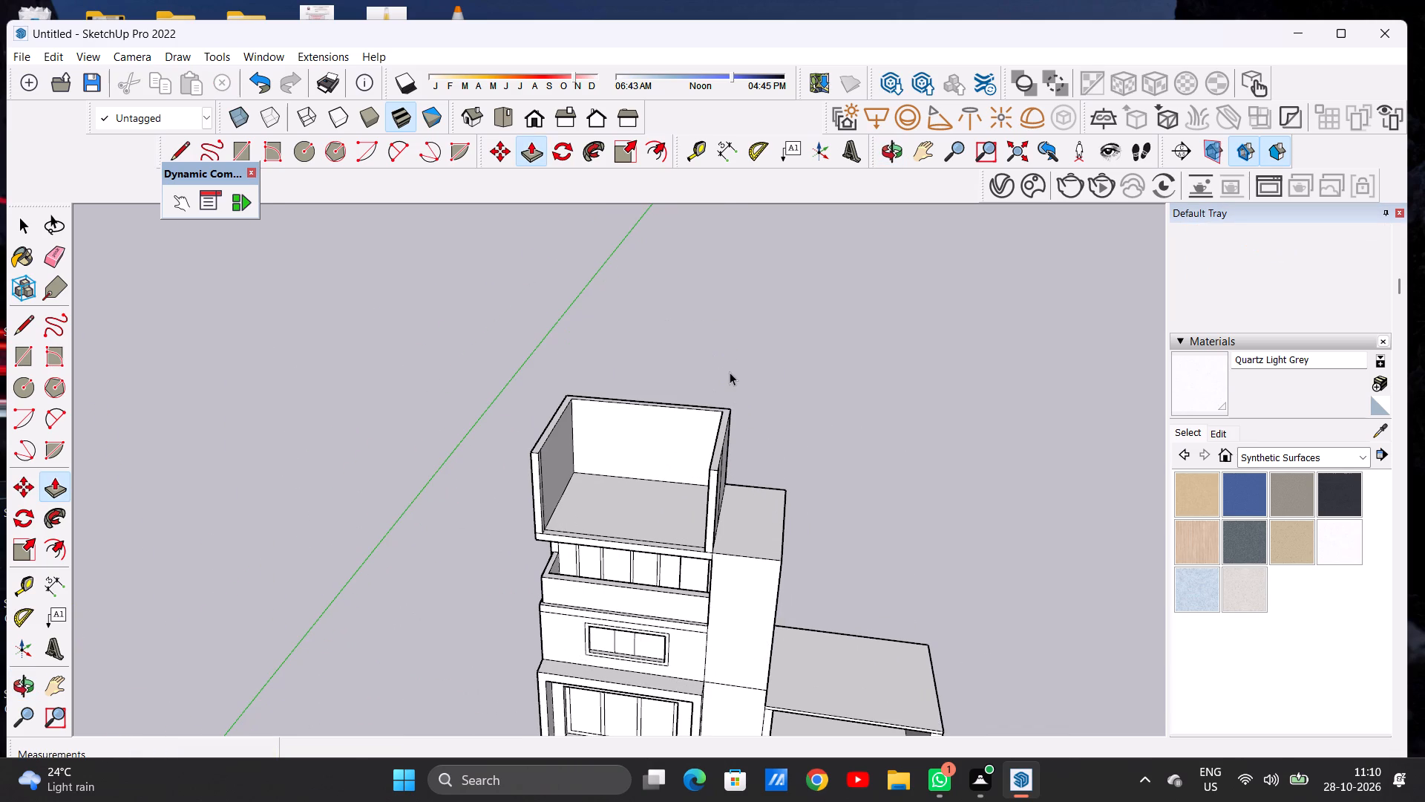
Erase the two vertical seam lines on the outer face of the new wall beside the side tower.
middle_click_drag(733, 508, 483, 433)
scroll(612, 468, "up", 5)
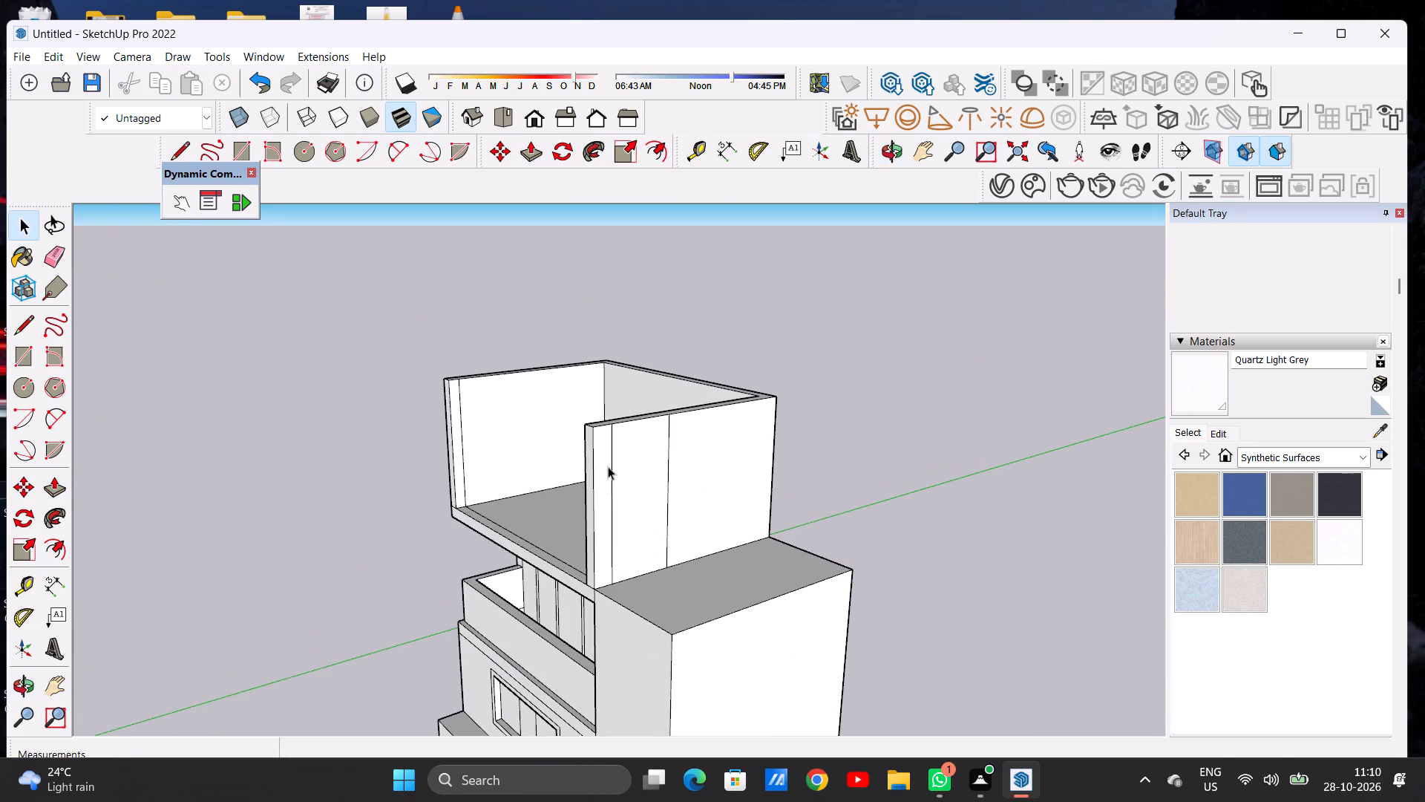
key("e")
scroll(621, 479, "up", 7)
left_click(596, 497)
left_click(601, 497)
left_click_drag(606, 496, 607, 496)
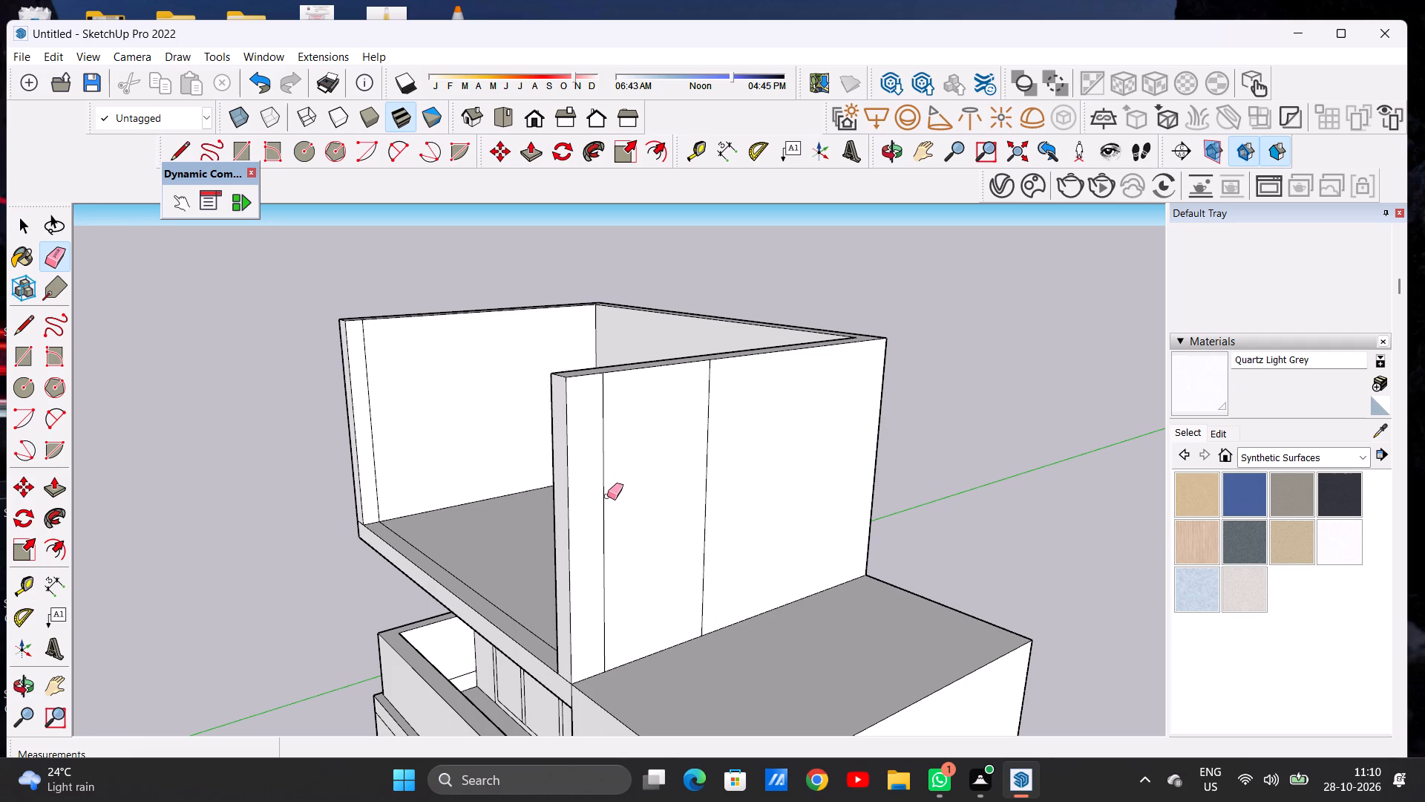
left_click_drag(607, 496, 595, 514)
left_click_drag(715, 408, 702, 432)
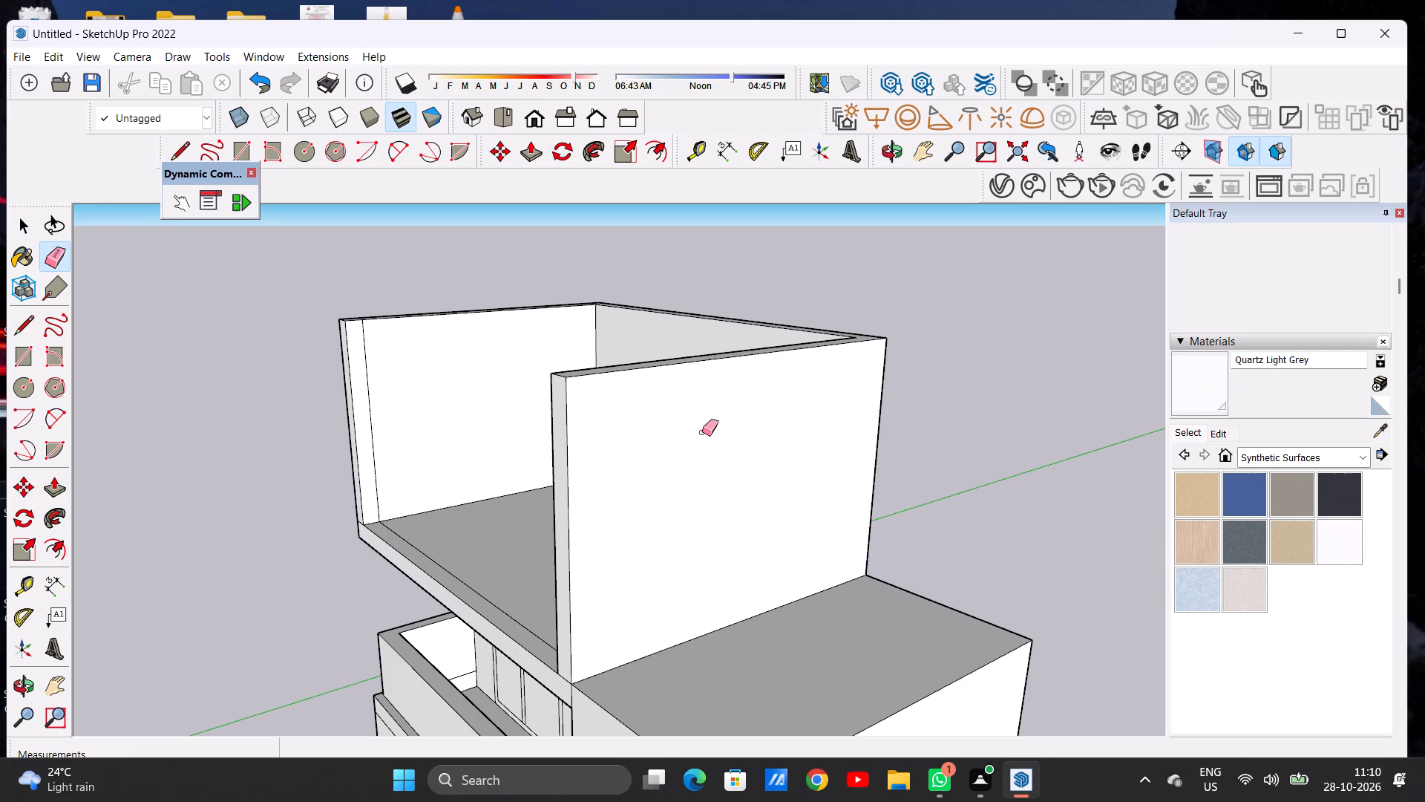
key("space")
Draw a line about 17' 10 7/8" long across the roof floor, from the tower-side wall's seam to the opposite wall.
scroll(733, 405, "down", 7)
middle_click_drag(716, 440, 973, 443)
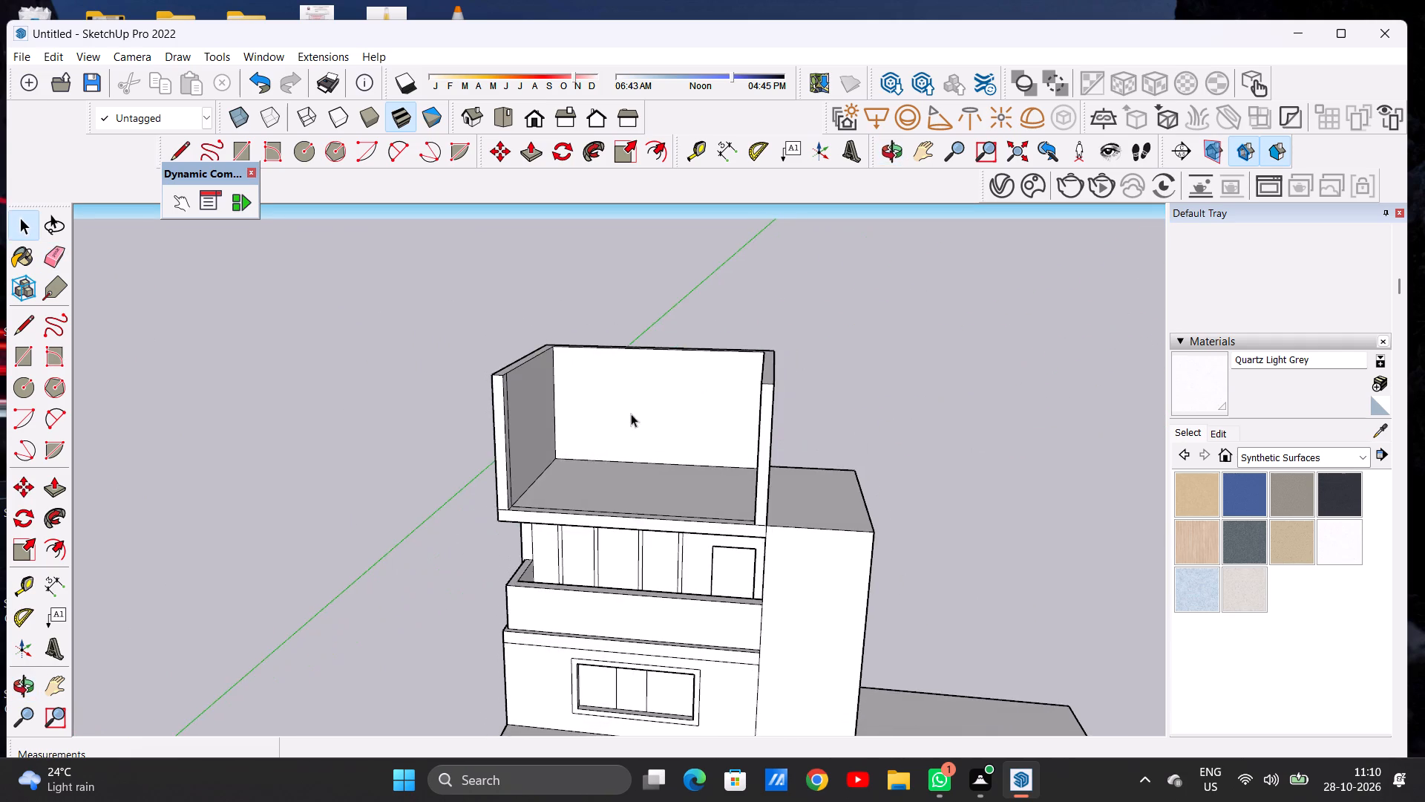
middle_click_drag(632, 414, 704, 558)
middle_click_drag(706, 528, 687, 581)
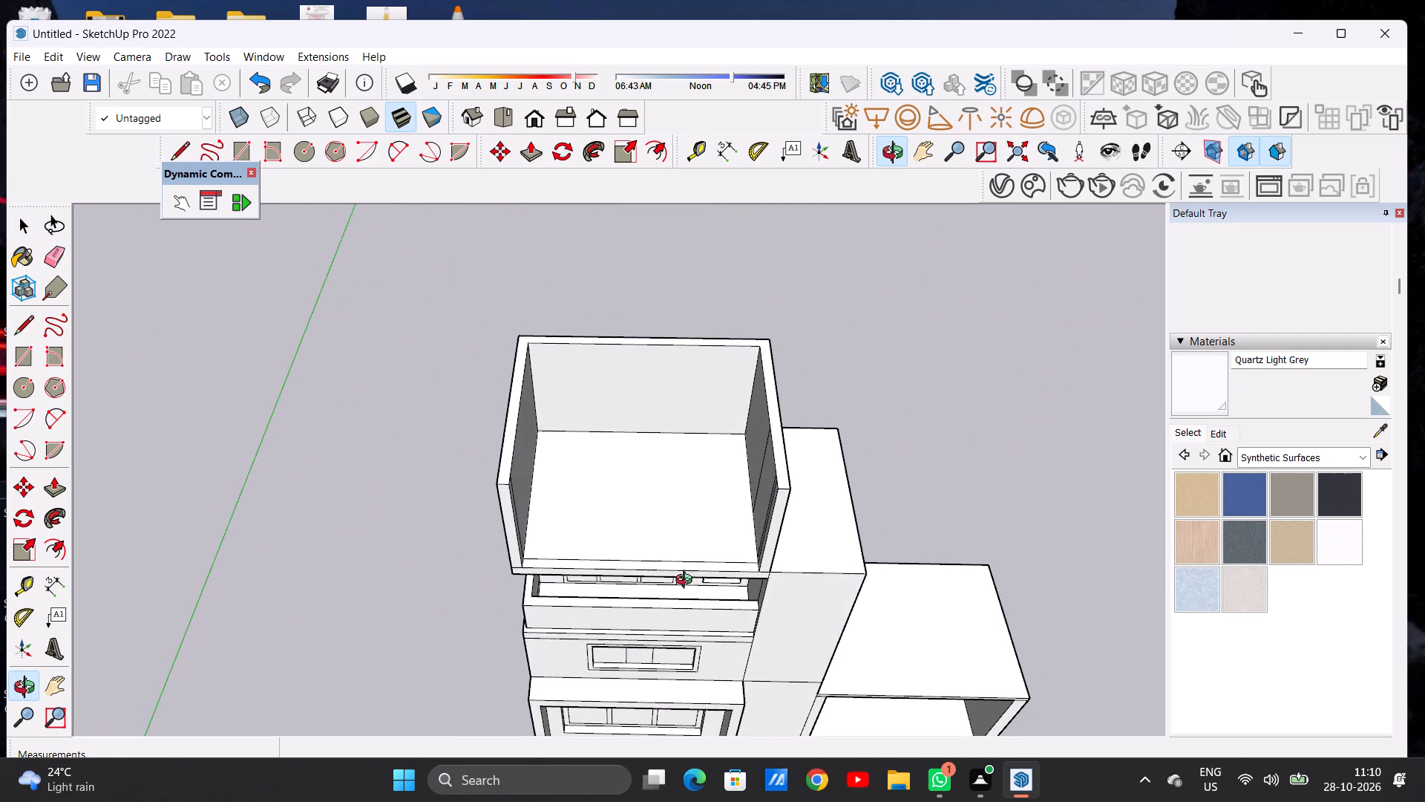
middle_click_drag(687, 581, 686, 580)
scroll(710, 526, "up", 4)
scroll(710, 526, "down", 1)
scroll(710, 526, "up", 2)
key("l")
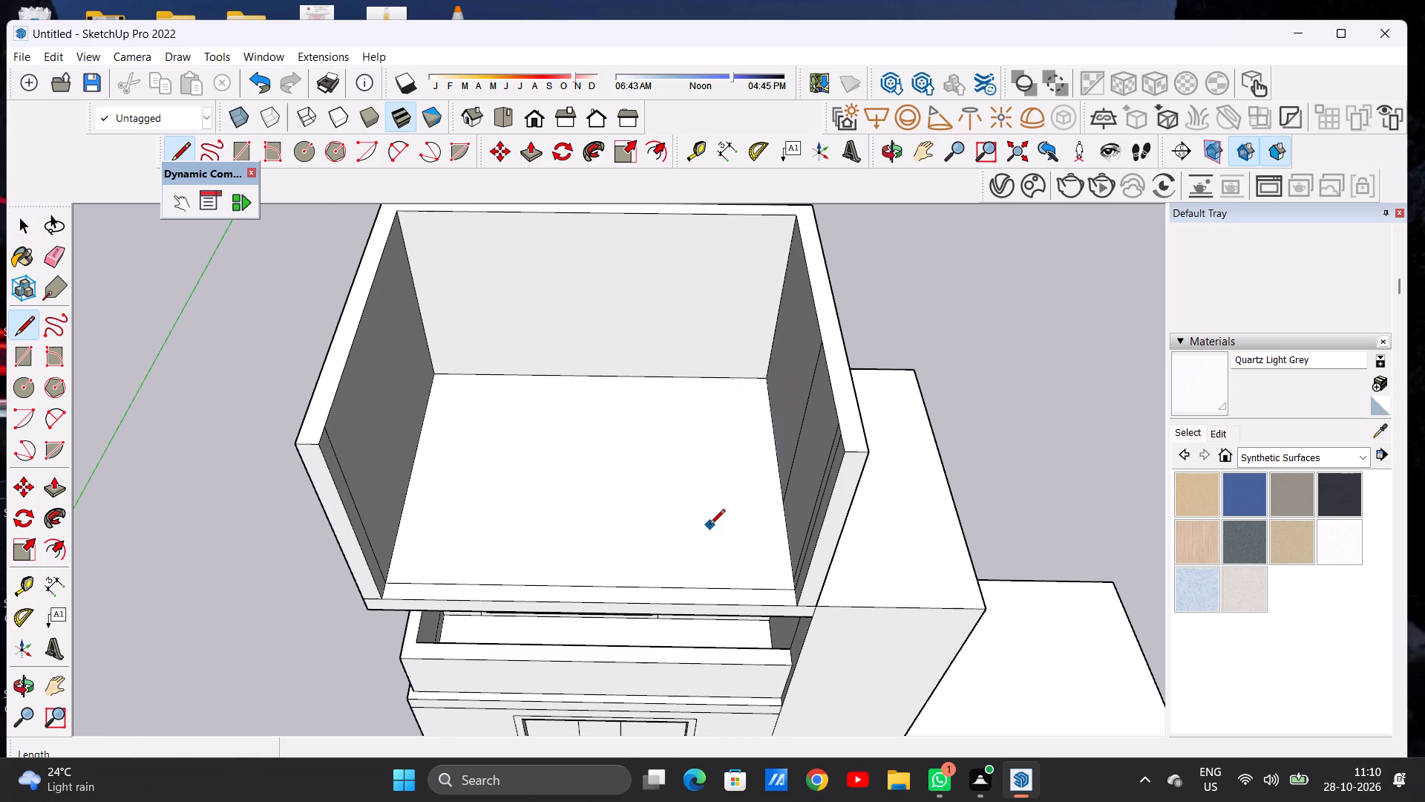
scroll(738, 514, "up", 6)
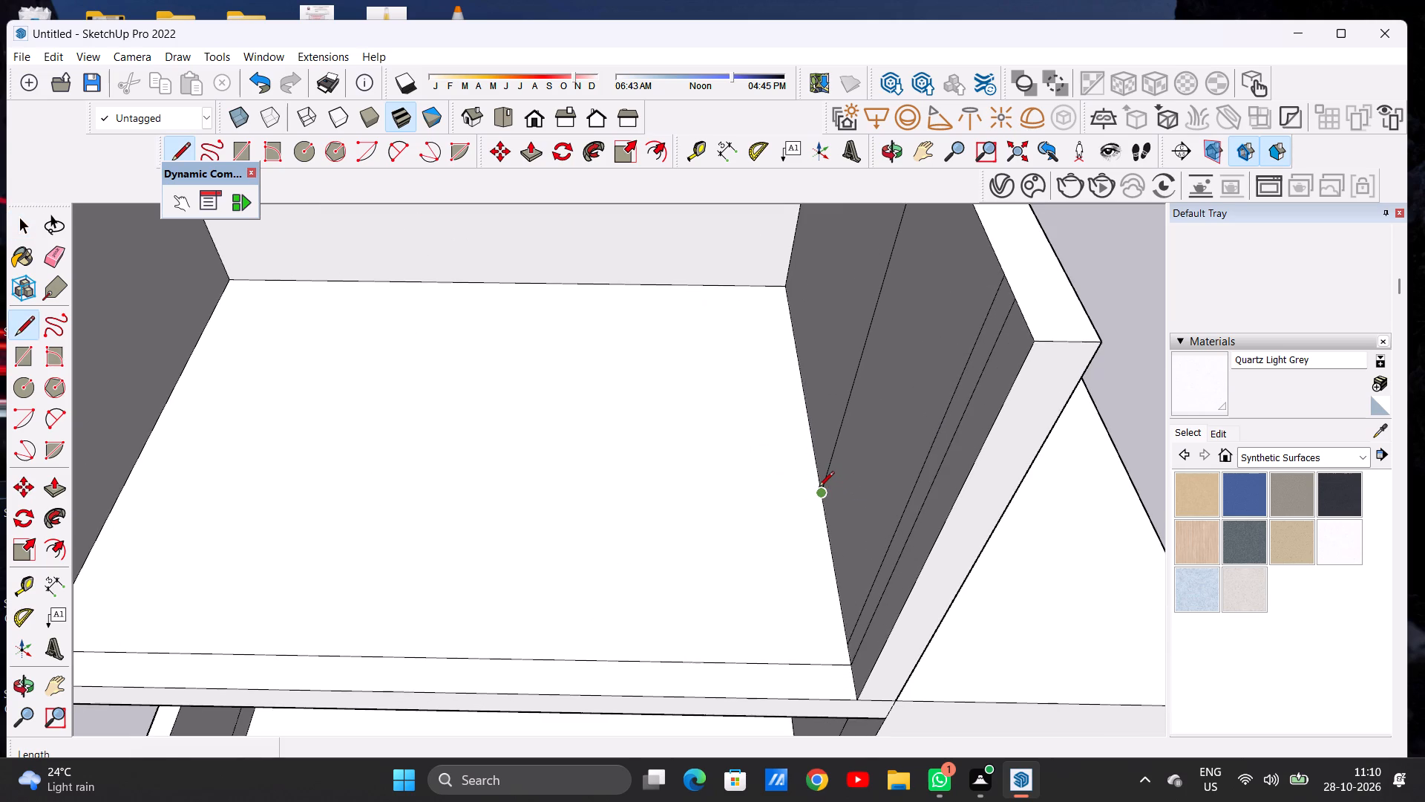
left_click(819, 488)
scroll(784, 488, "down", 6)
scroll(413, 466, "up", 4)
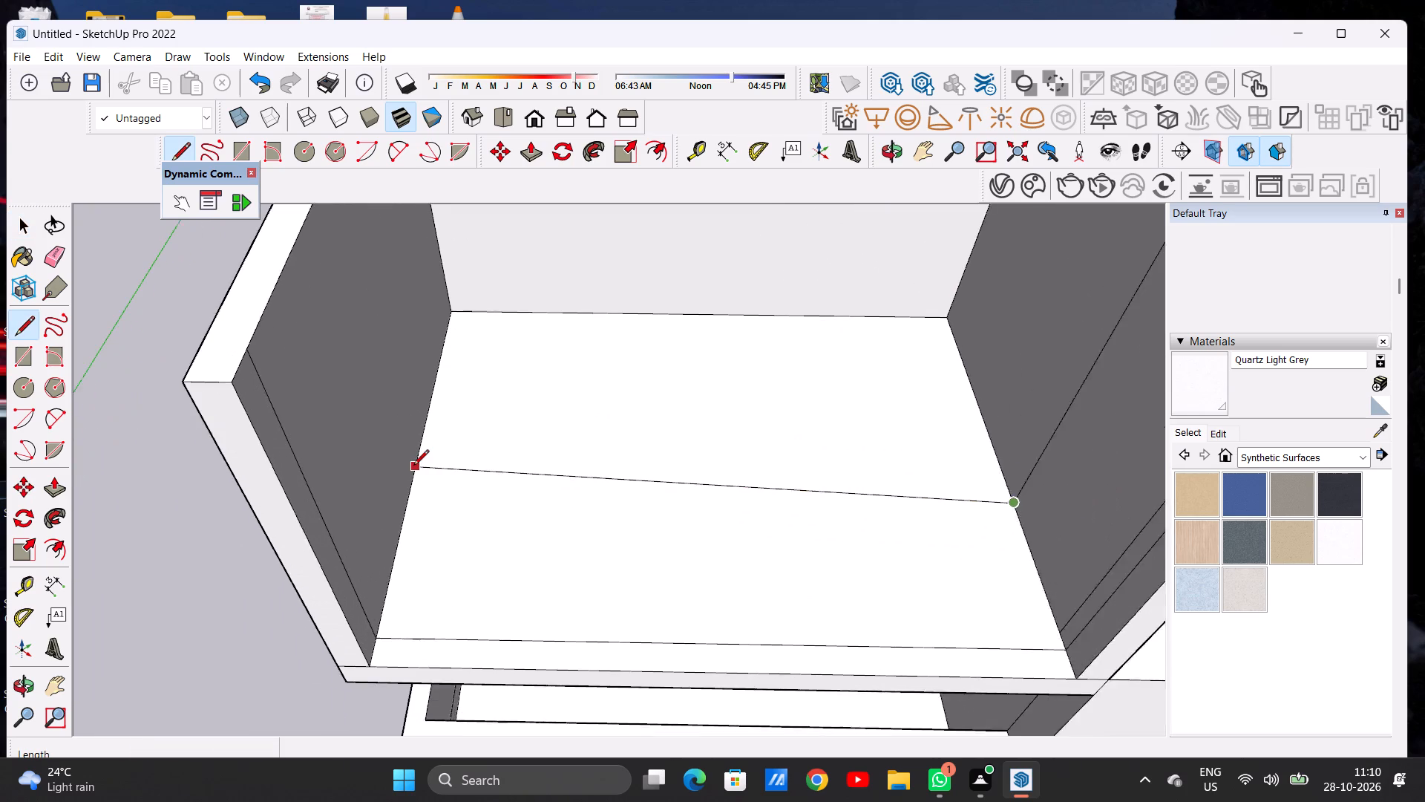
scroll(413, 466, "up", 1)
left_click(407, 497)
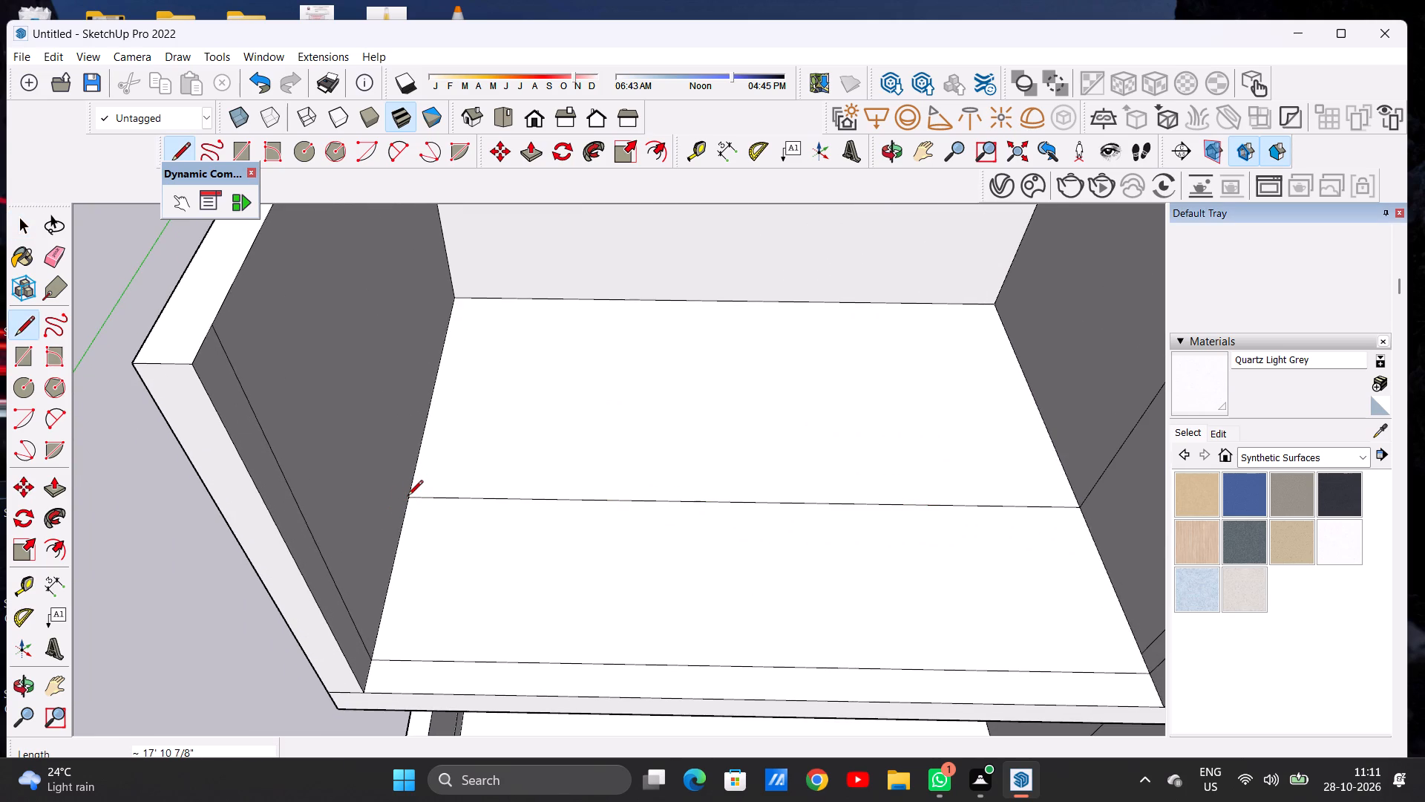
key("space")
Push/Pull the rear part of the divided roof floor up 10', level with the surrounding wall tops.
scroll(560, 532, "down", 3)
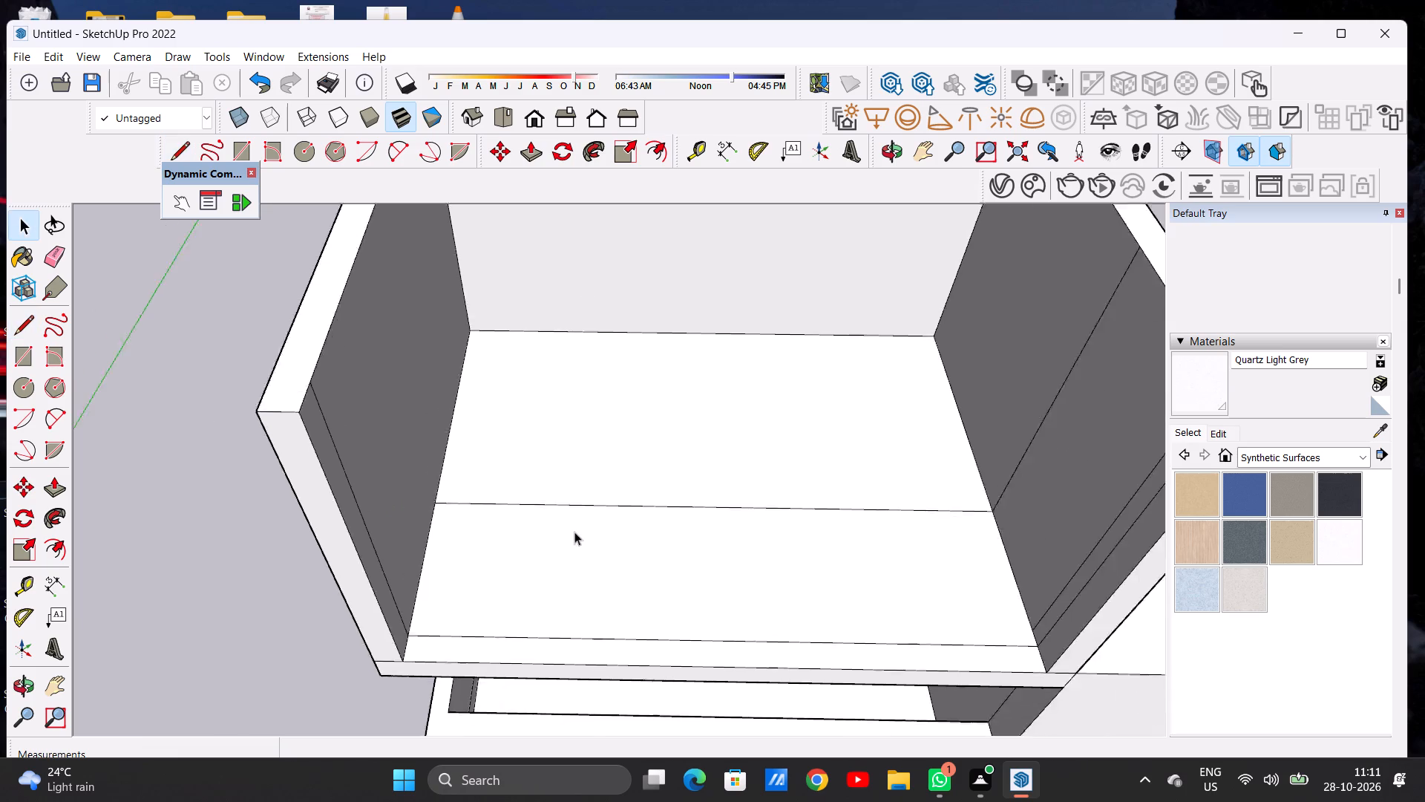
scroll(574, 532, "down", 9)
middle_click_drag(592, 501, 578, 458)
scroll(658, 441, "up", 5)
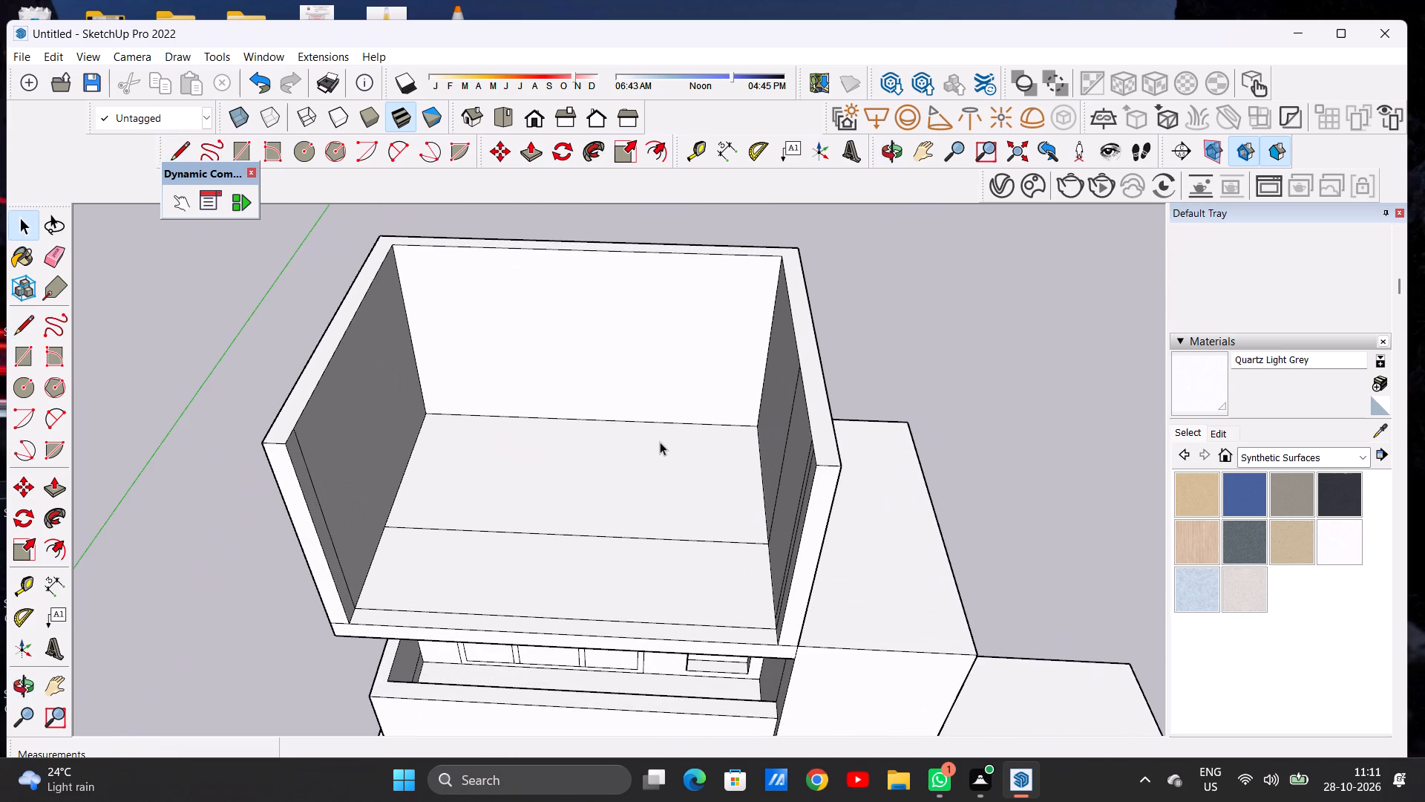
key("p")
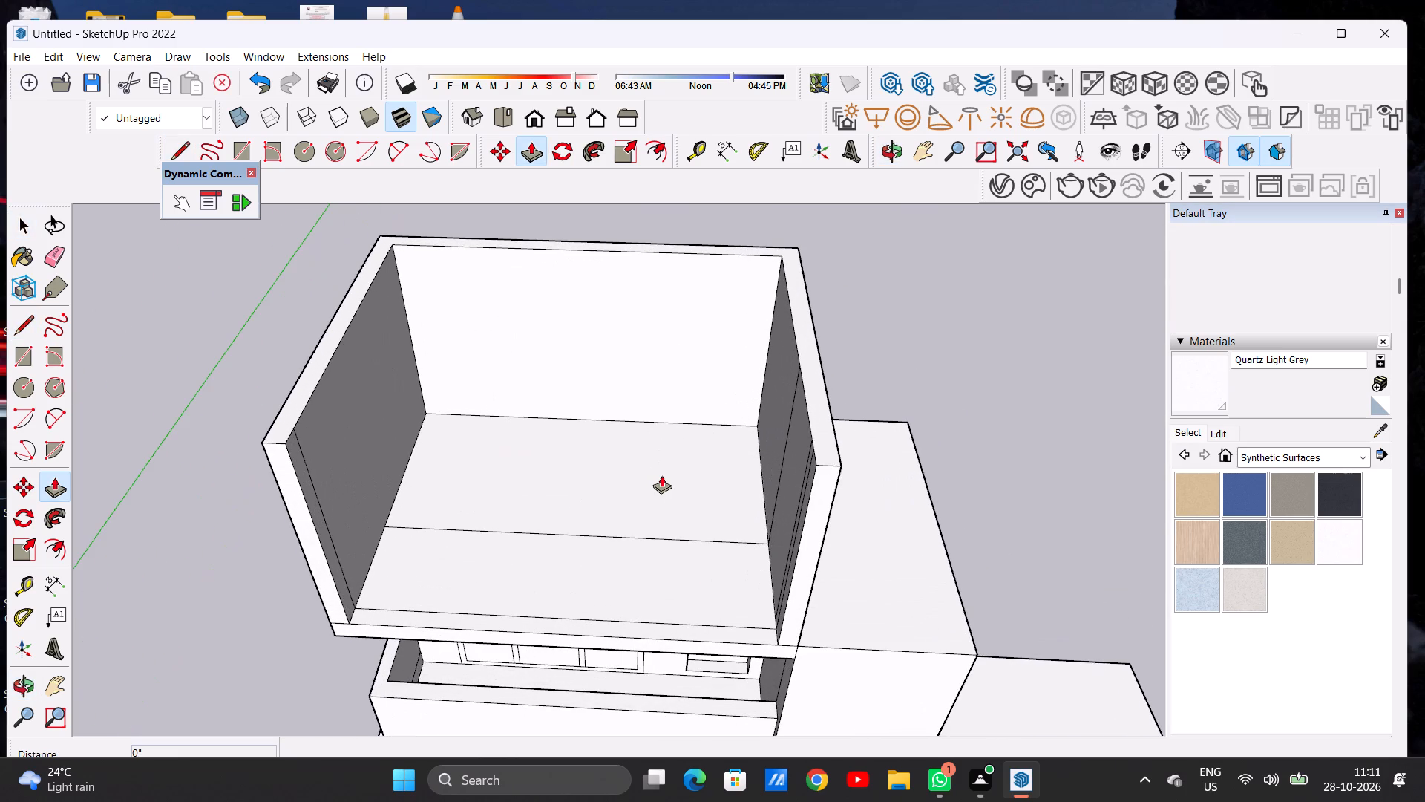
left_click(661, 475)
scroll(687, 388, "down", 6)
scroll(718, 350, "up", 2)
scroll(718, 350, "down", 1)
scroll(718, 350, "up", 3)
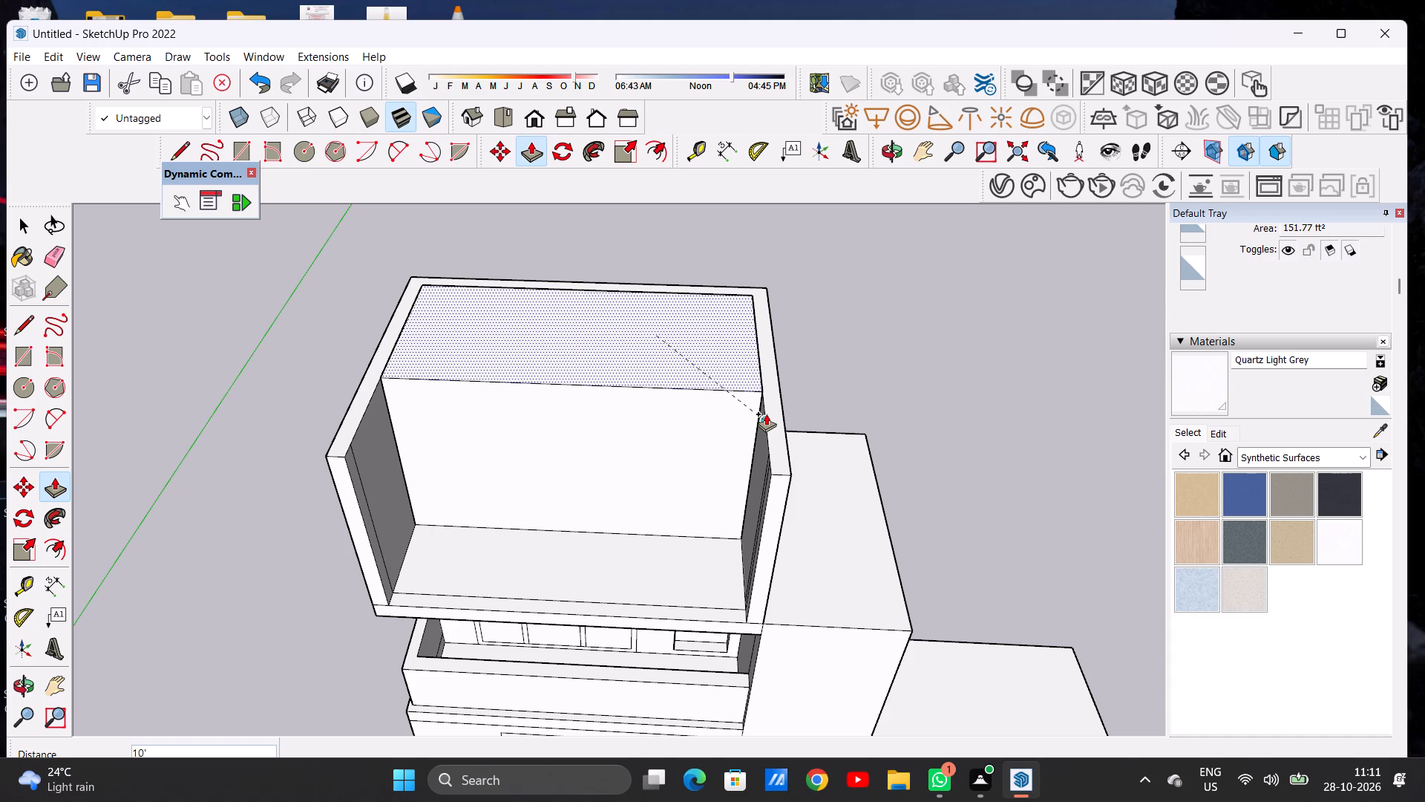
left_click(766, 414)
key("space")
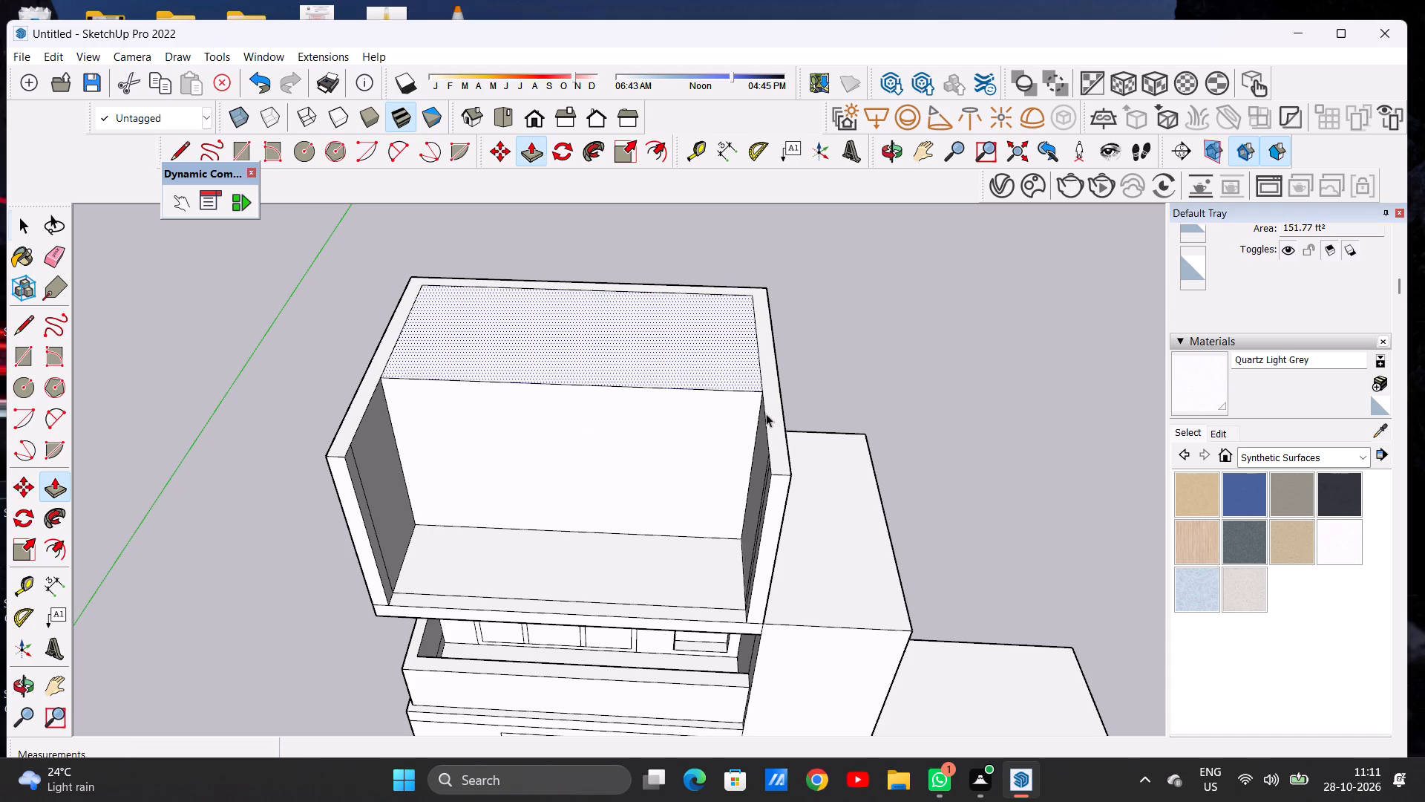
Erase the seam line between the tower-side wall's front end and the roof slab's front edge.
scroll(597, 426, "down", 6)
middle_click_drag(587, 483, 595, 356)
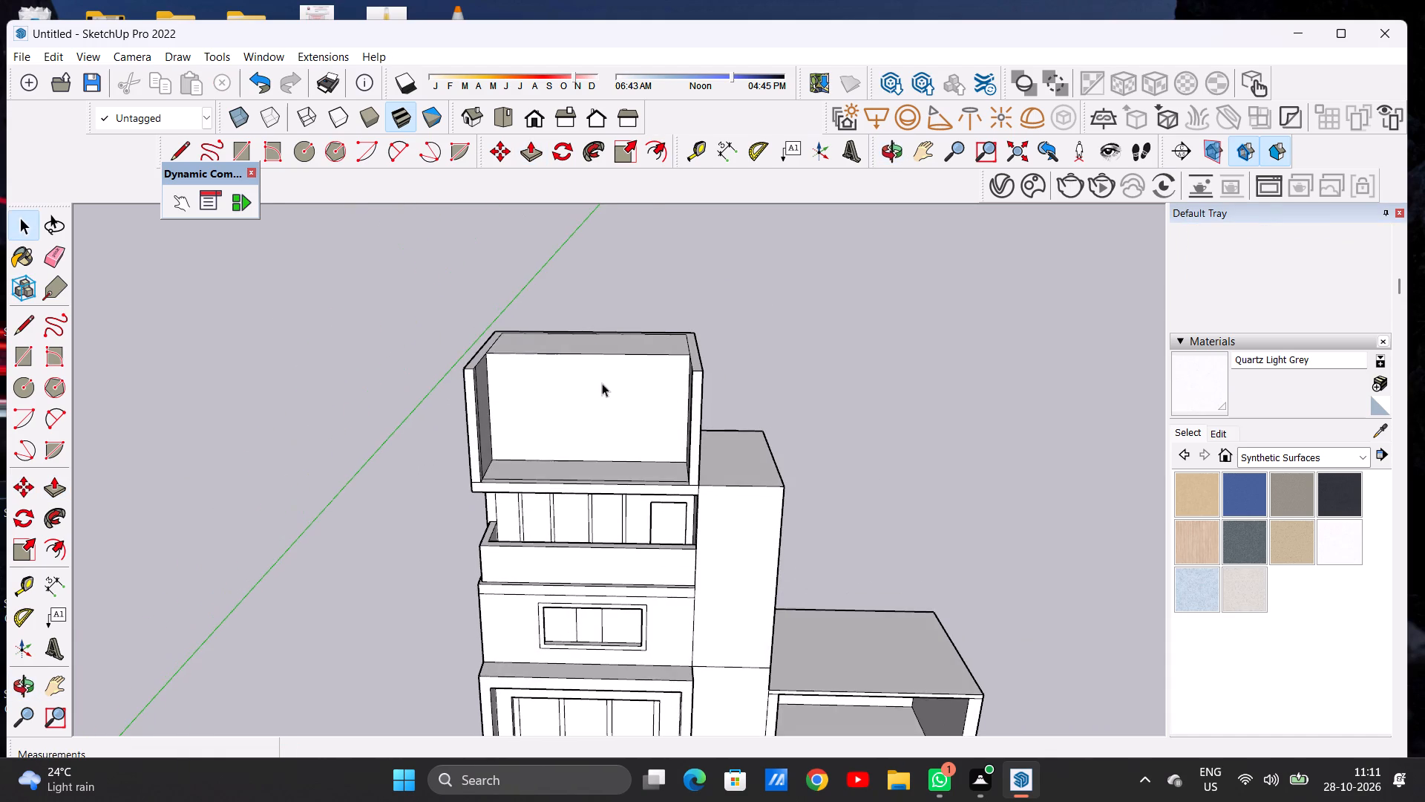
scroll(607, 434, "down", 6)
scroll(567, 387, "up", 8)
middle_click_drag(591, 450, 592, 373)
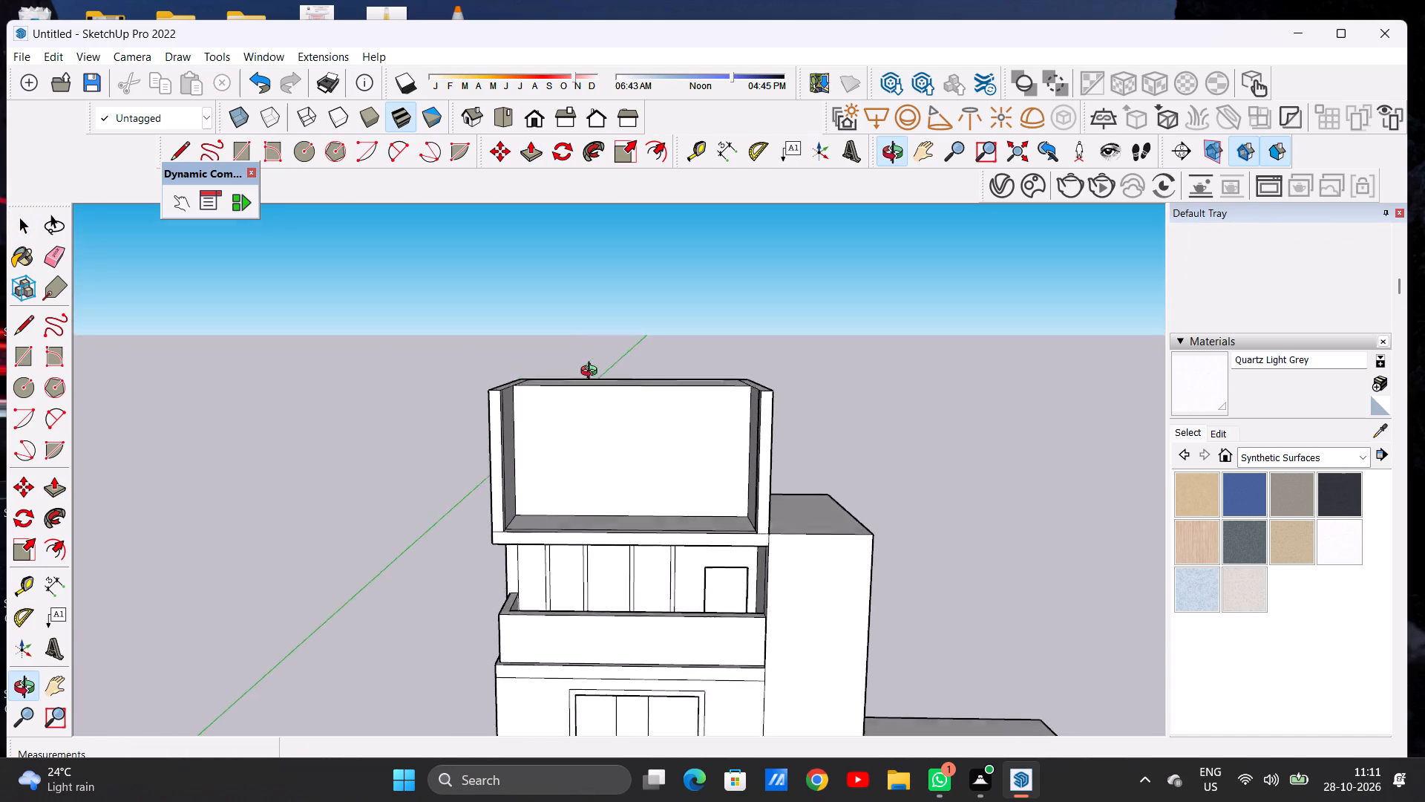
middle_click_drag(592, 373, 592, 369)
scroll(756, 543, "up", 4)
scroll(754, 539, "down", 1)
scroll(754, 536, "up", 7)
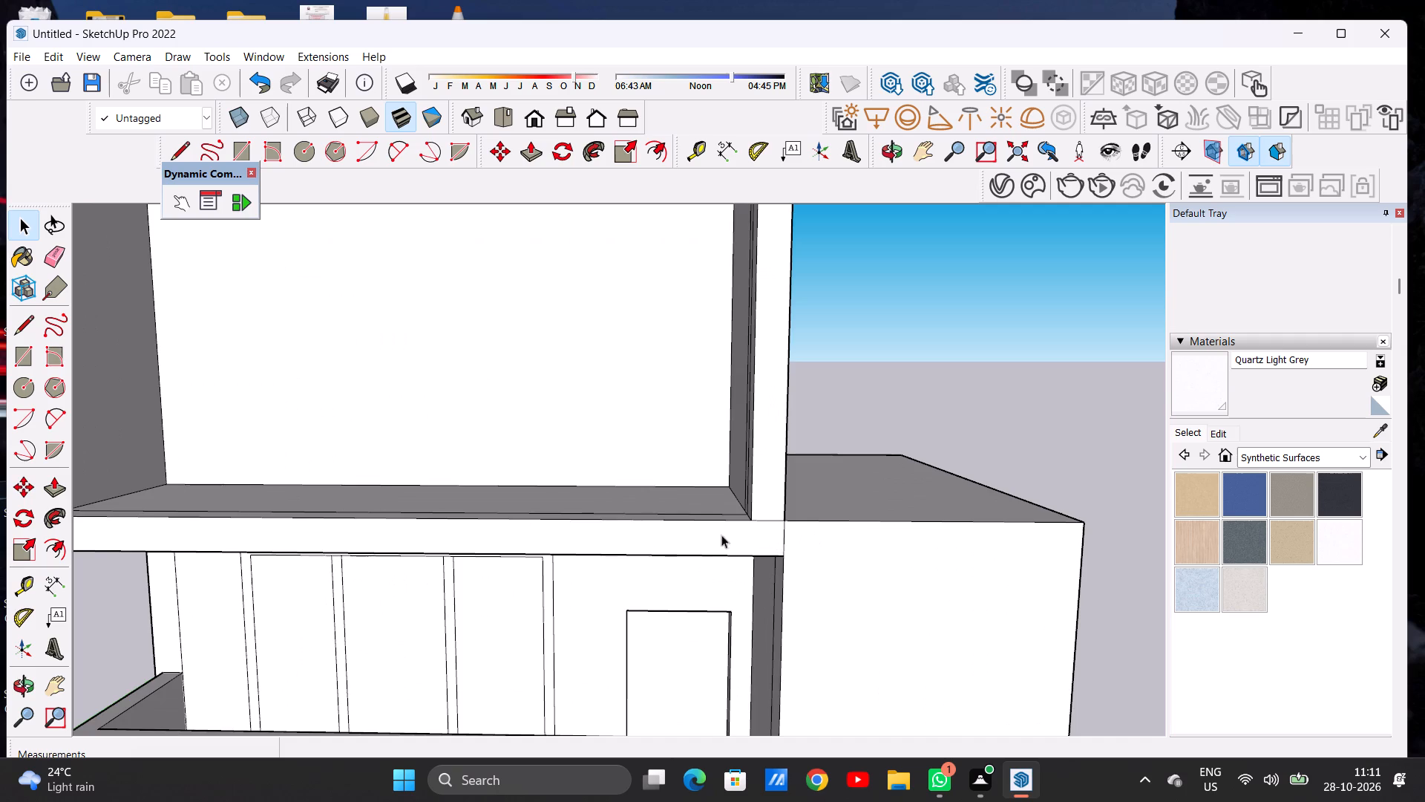
middle_click_drag(646, 528, 620, 550)
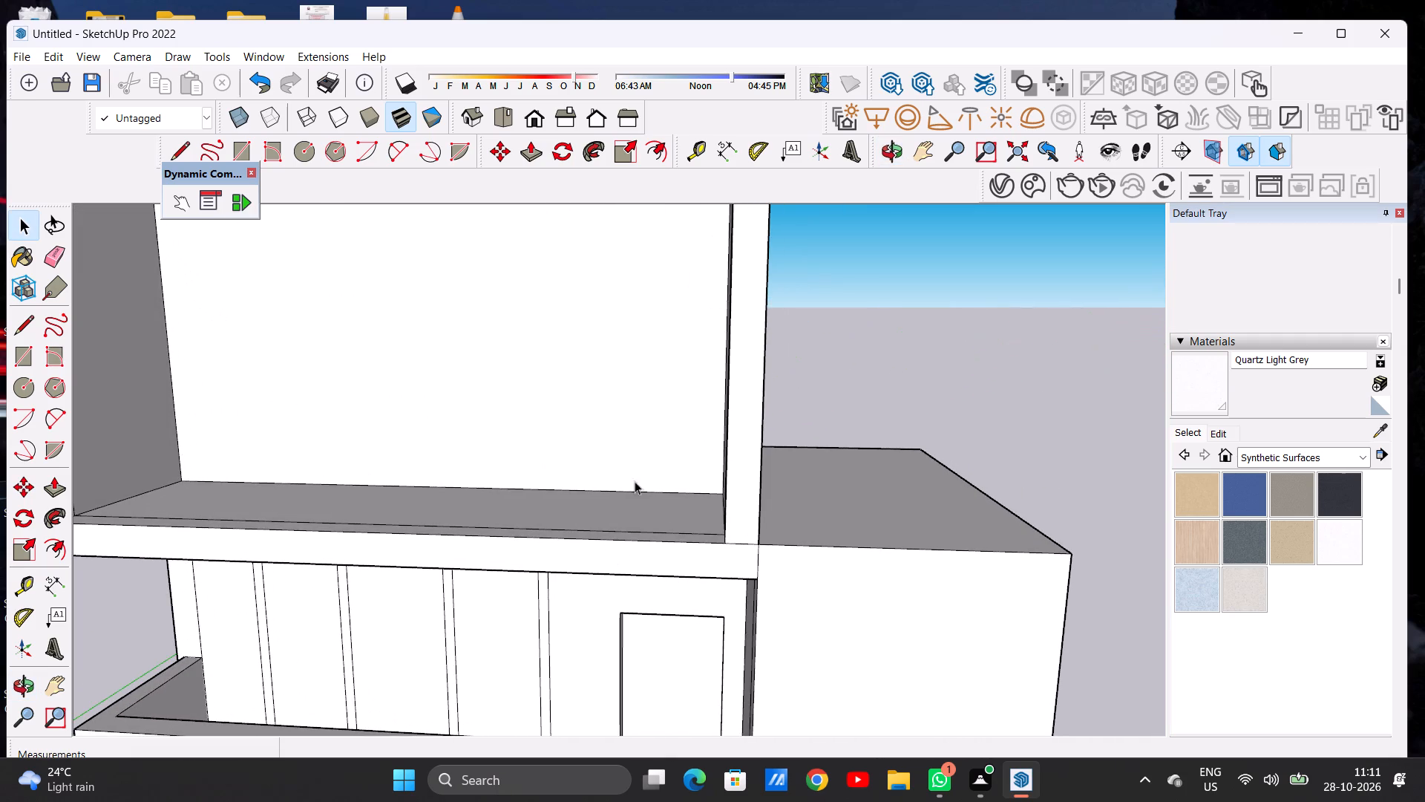
scroll(643, 478, "down", 4)
scroll(703, 509, "up", 14)
key("e")
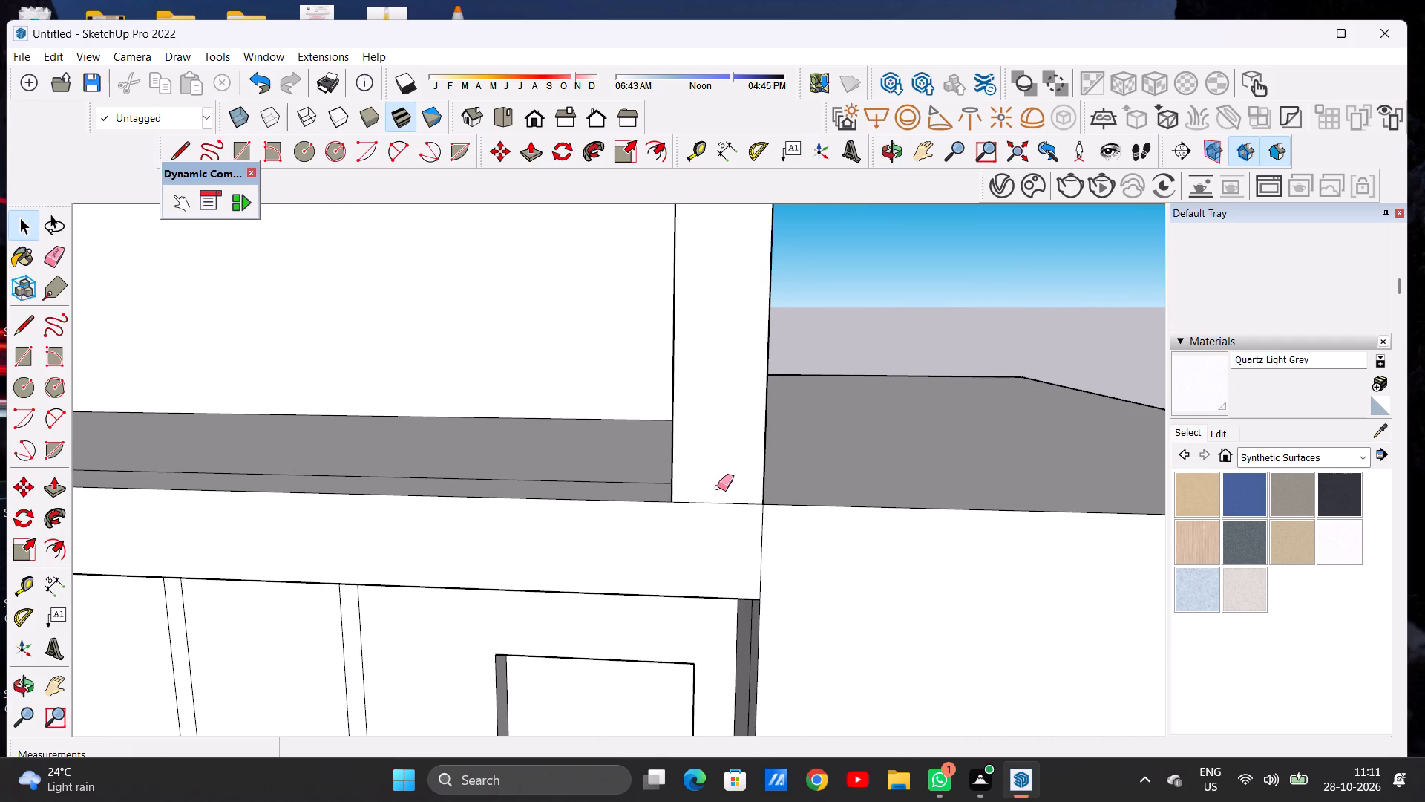
left_click_drag(718, 485, 722, 504)
Erase the matching seam line where the opposite wall's front end meets the roof slab's front edge.
scroll(705, 536, "down", 4)
scroll(710, 543, "up", 1)
scroll(711, 544, "down", 7)
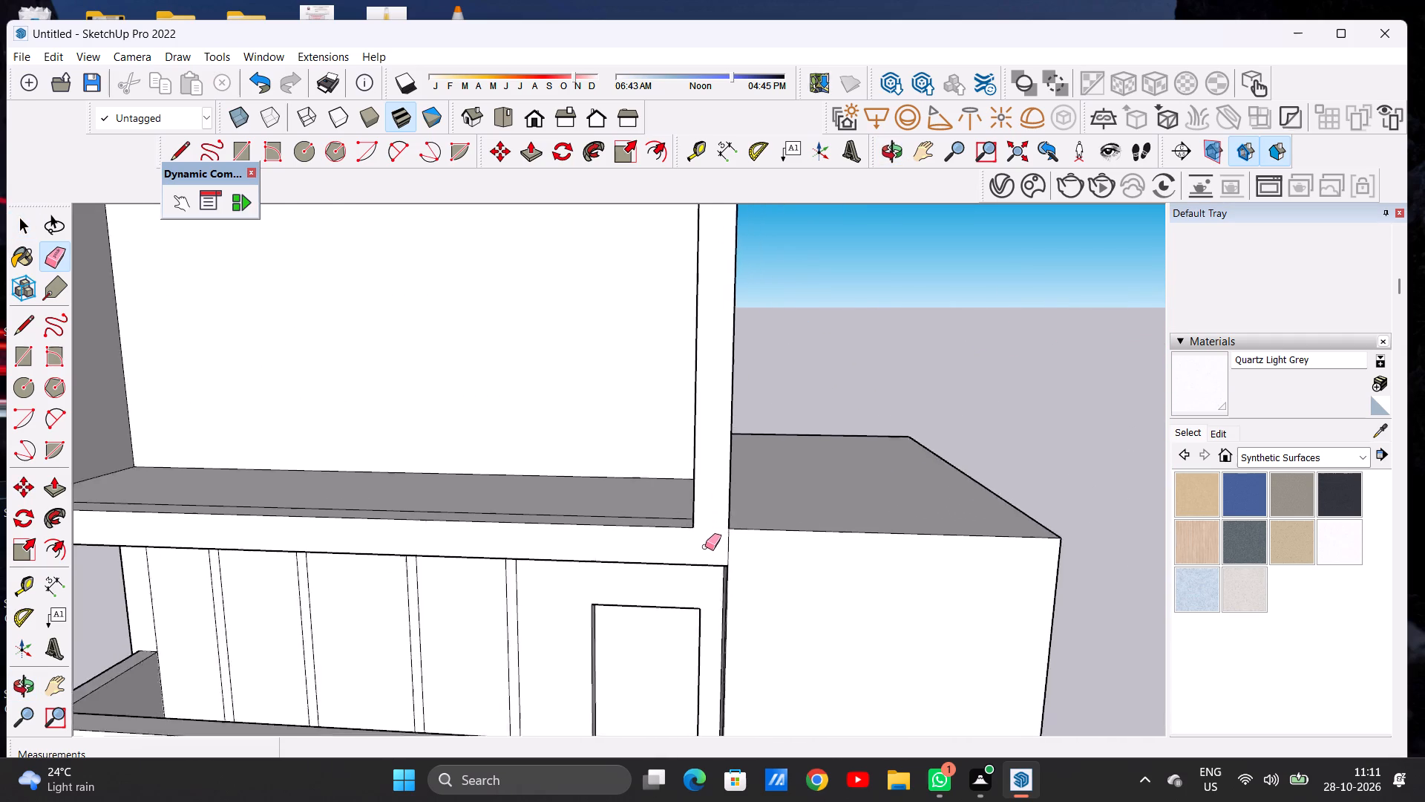
scroll(705, 547, "down", 2)
scroll(705, 547, "up", 1)
scroll(705, 546, "down", 9)
scroll(321, 532, "up", 4)
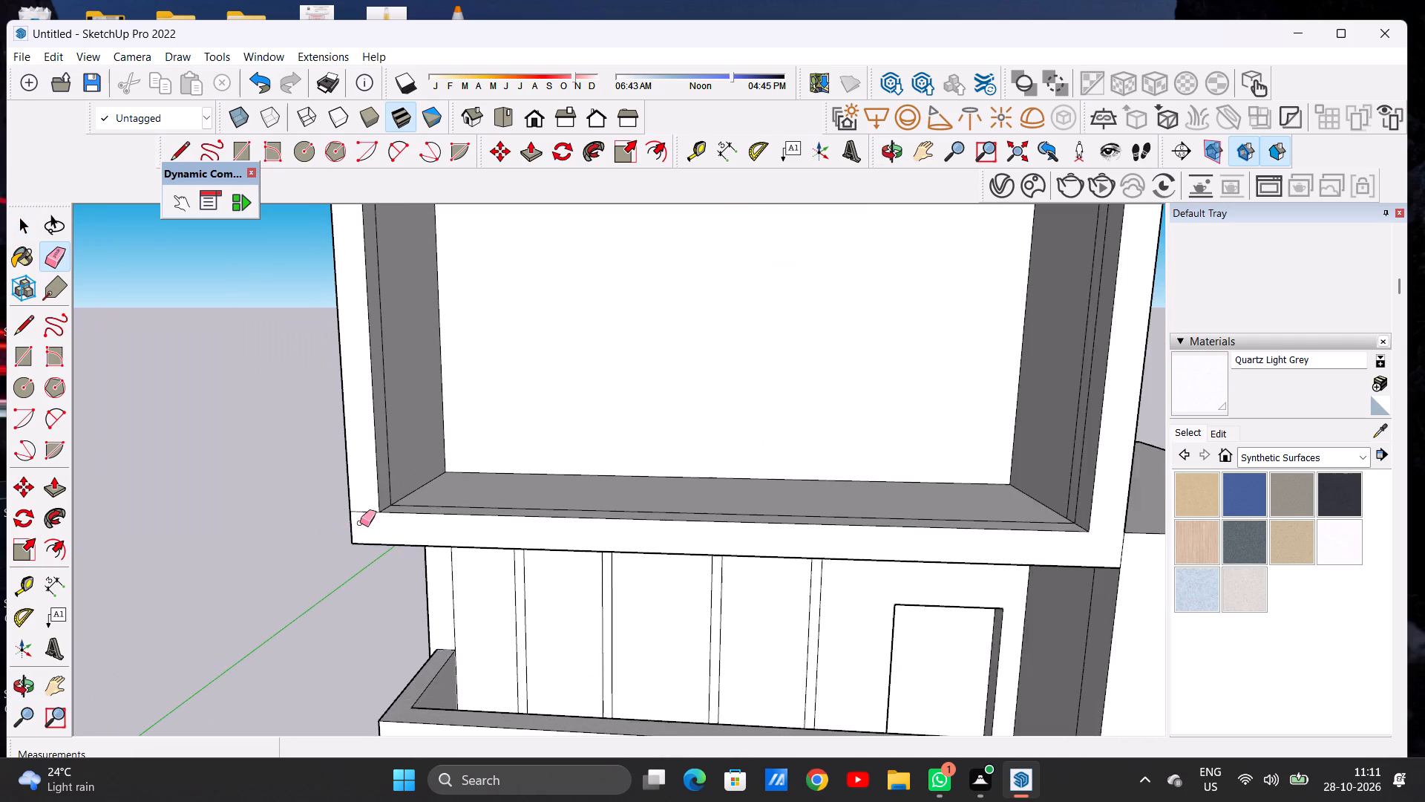
scroll(360, 523, "up", 3)
scroll(374, 522, "down", 1)
scroll(374, 522, "up", 3)
left_click_drag(365, 499, 368, 515)
key("space")
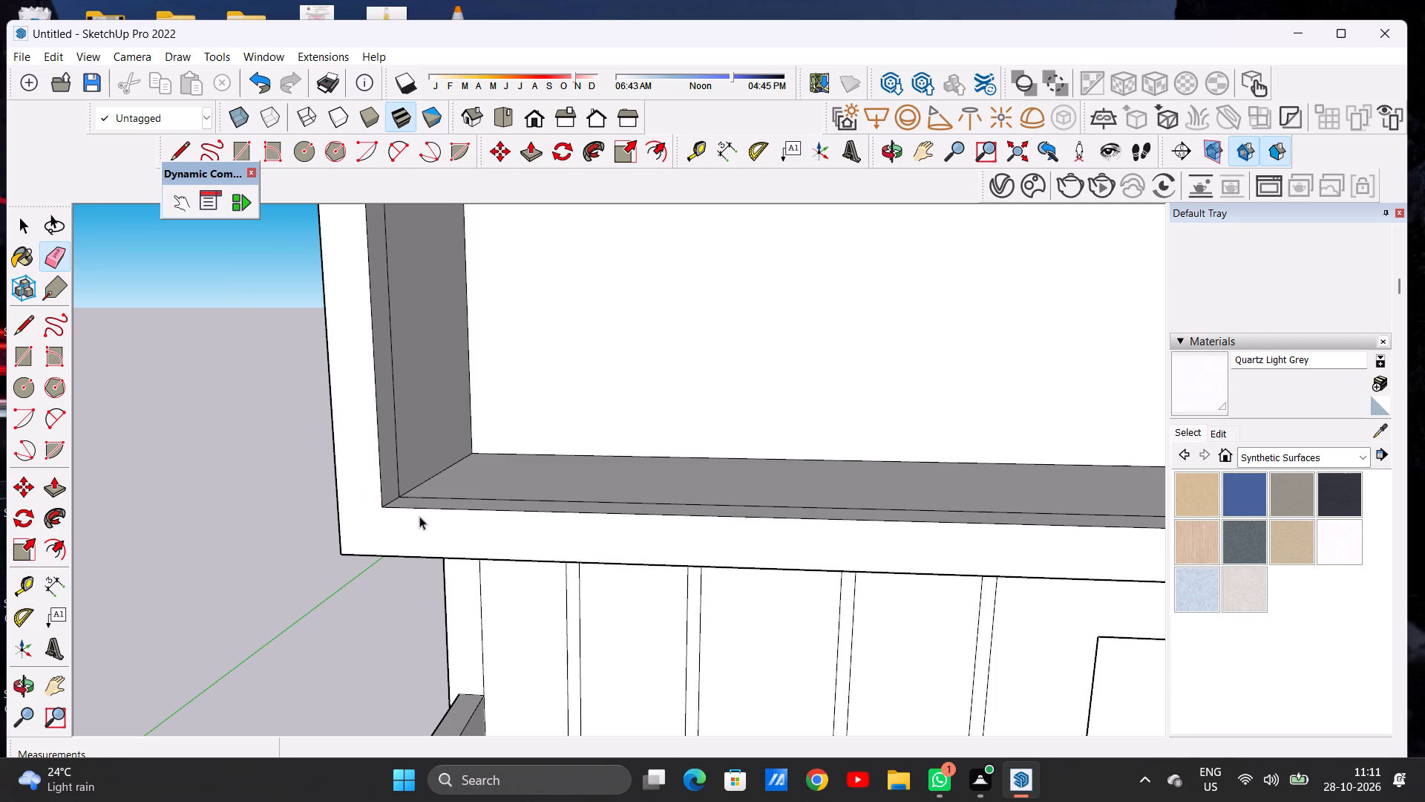
Examine the new top storey's recessed front and side walls from higher and eye-level front viewpoints.
scroll(439, 508, "down", 16)
middle_click_drag(450, 508, 489, 555)
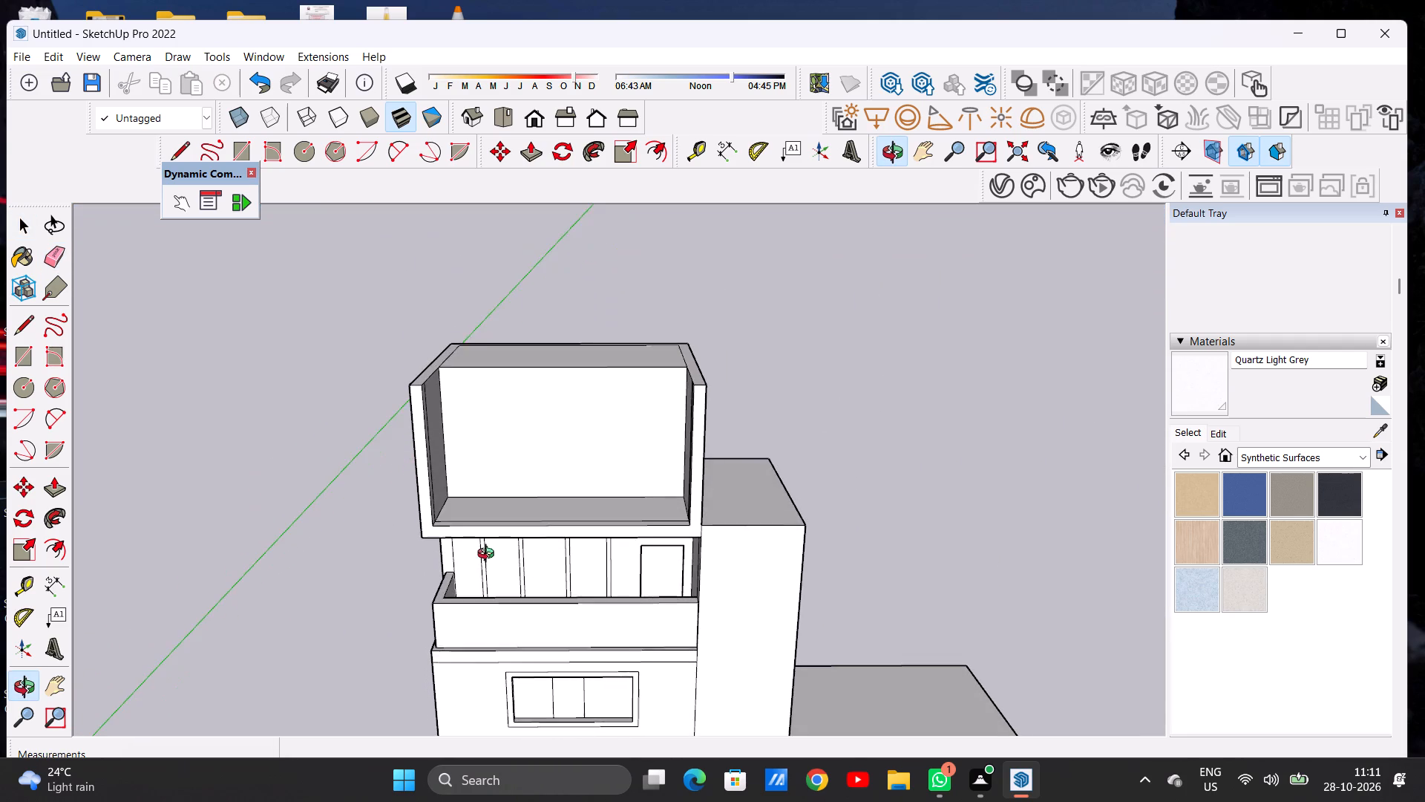
middle_click_drag(489, 555, 488, 554)
middle_click_drag(493, 529, 489, 477)
scroll(554, 408, "up", 4)
middle_click_drag(554, 466, 525, 432)
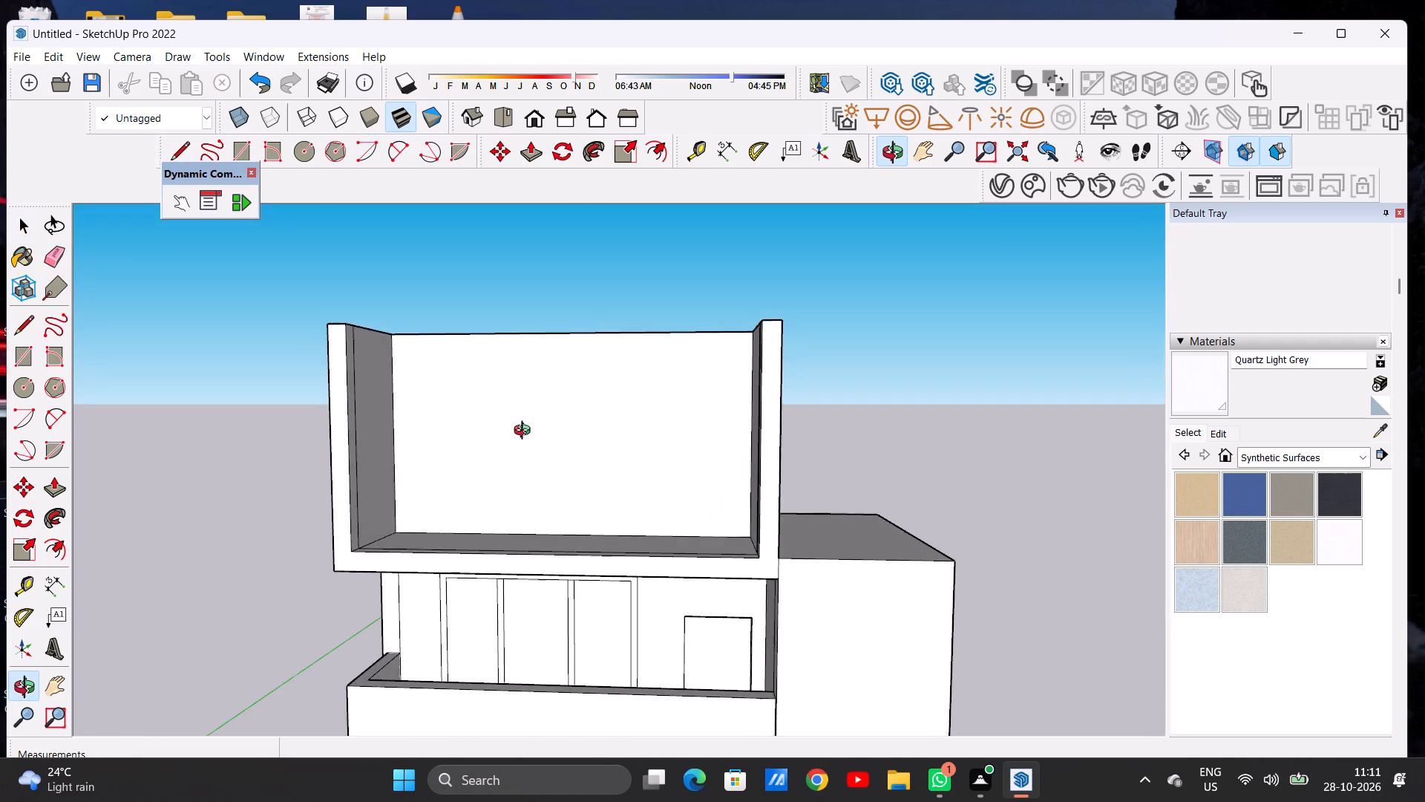
middle_click_drag(525, 432, 533, 472)
scroll(642, 469, "down", 5)
middle_click_drag(557, 470, 576, 443)
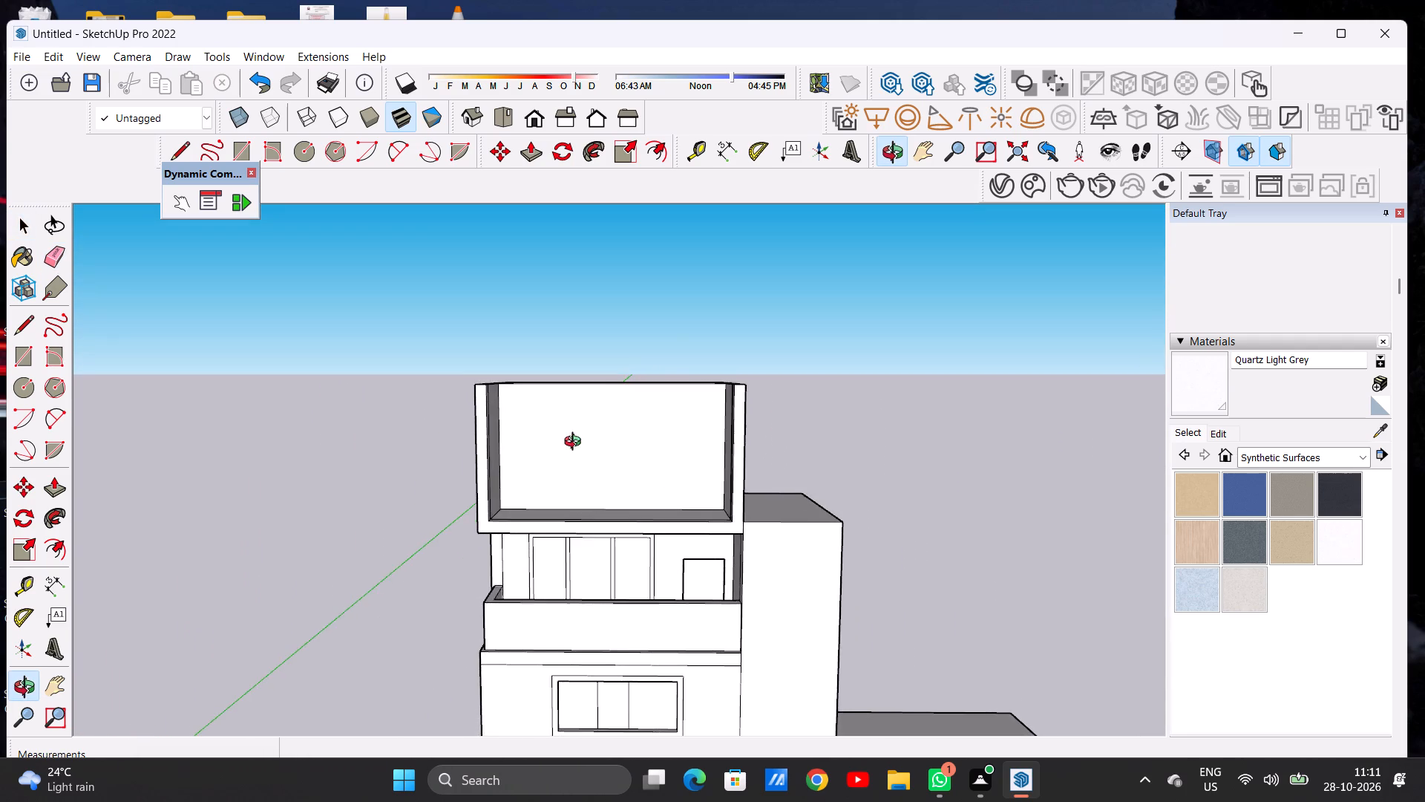
middle_click_drag(576, 443, 557, 444)
scroll(613, 436, "up", 6)
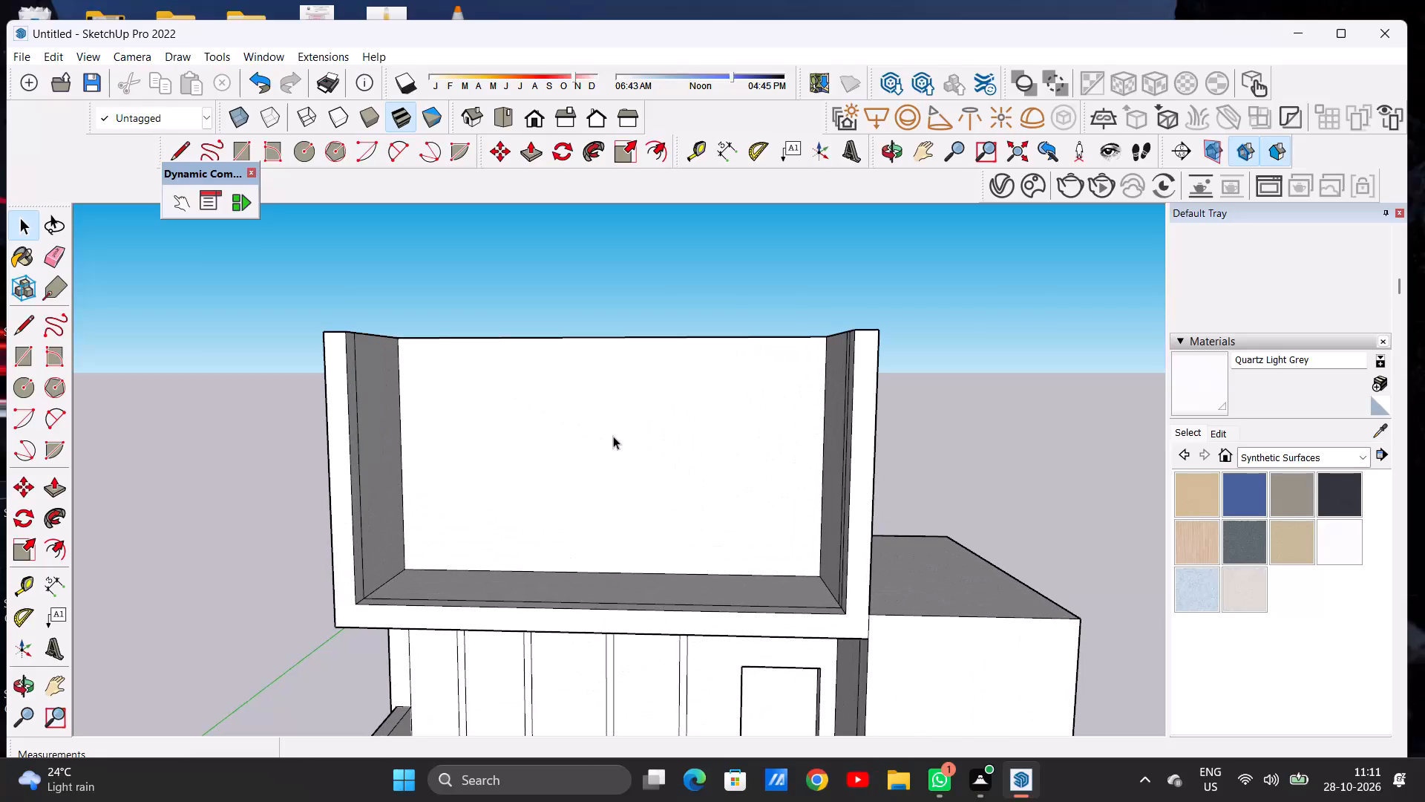
Draw a rectangle about 11' wide and 8' 7" high on the top storey's recessed front wall for the main window.
key("r")
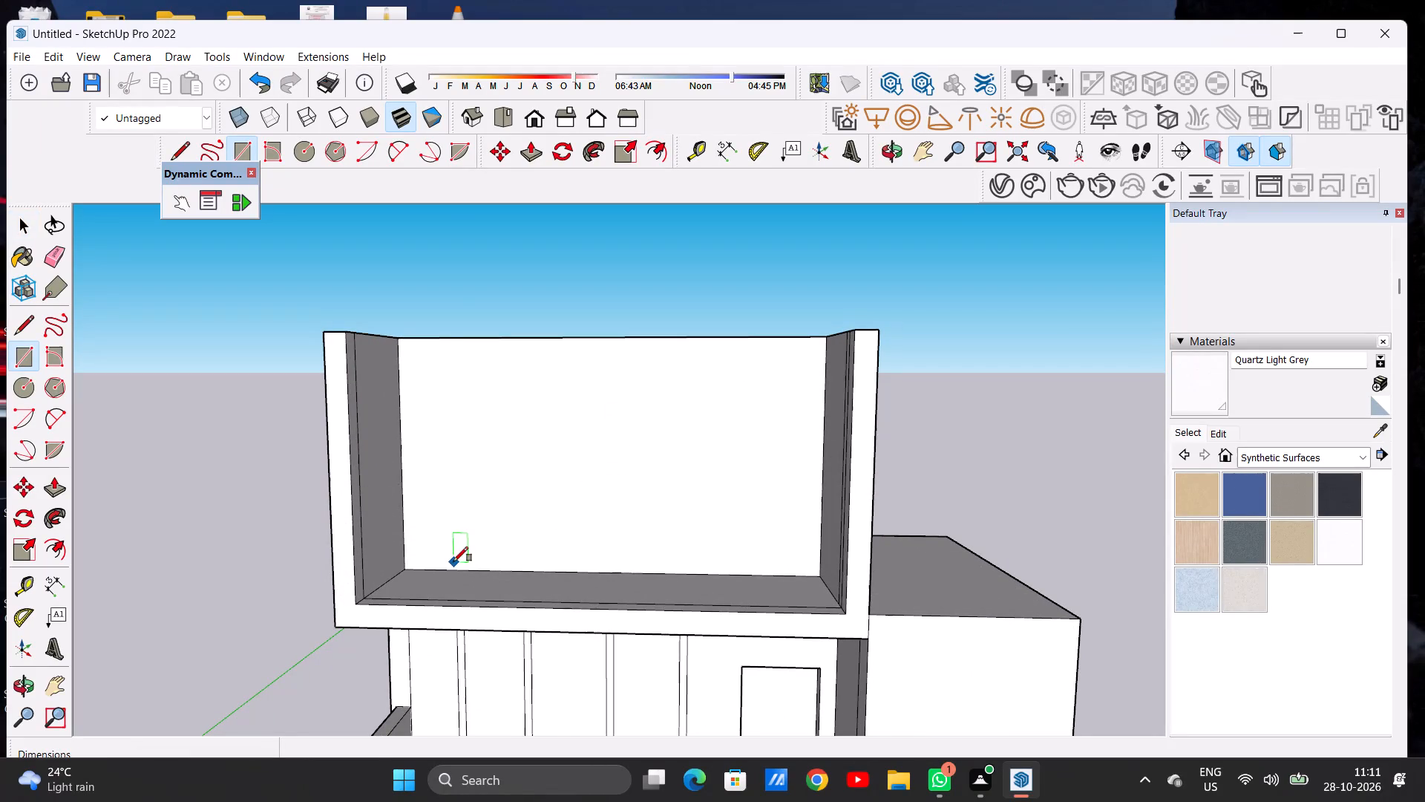
scroll(488, 402, "down", 5)
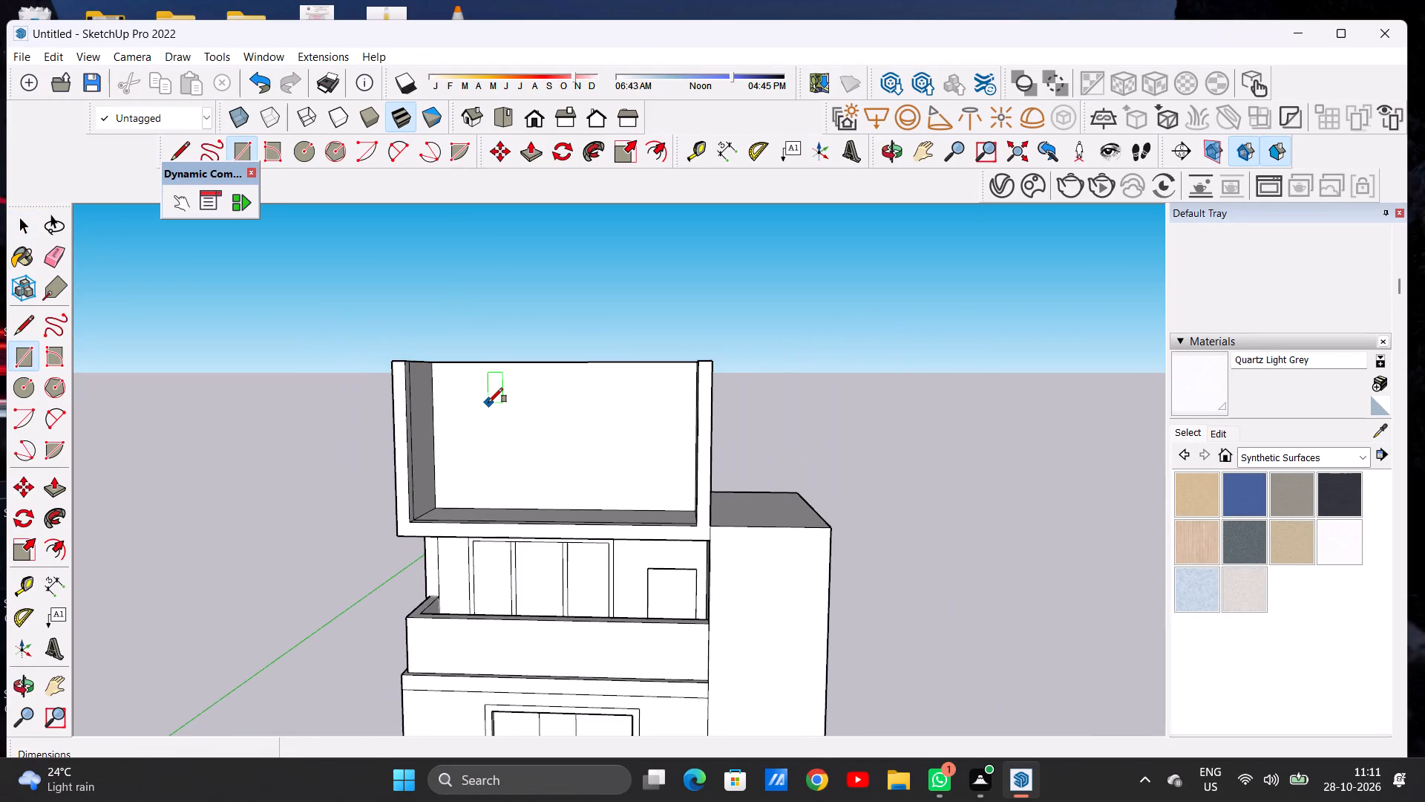
scroll(480, 381, "up", 2)
scroll(480, 381, "down", 1)
scroll(480, 381, "up", 6)
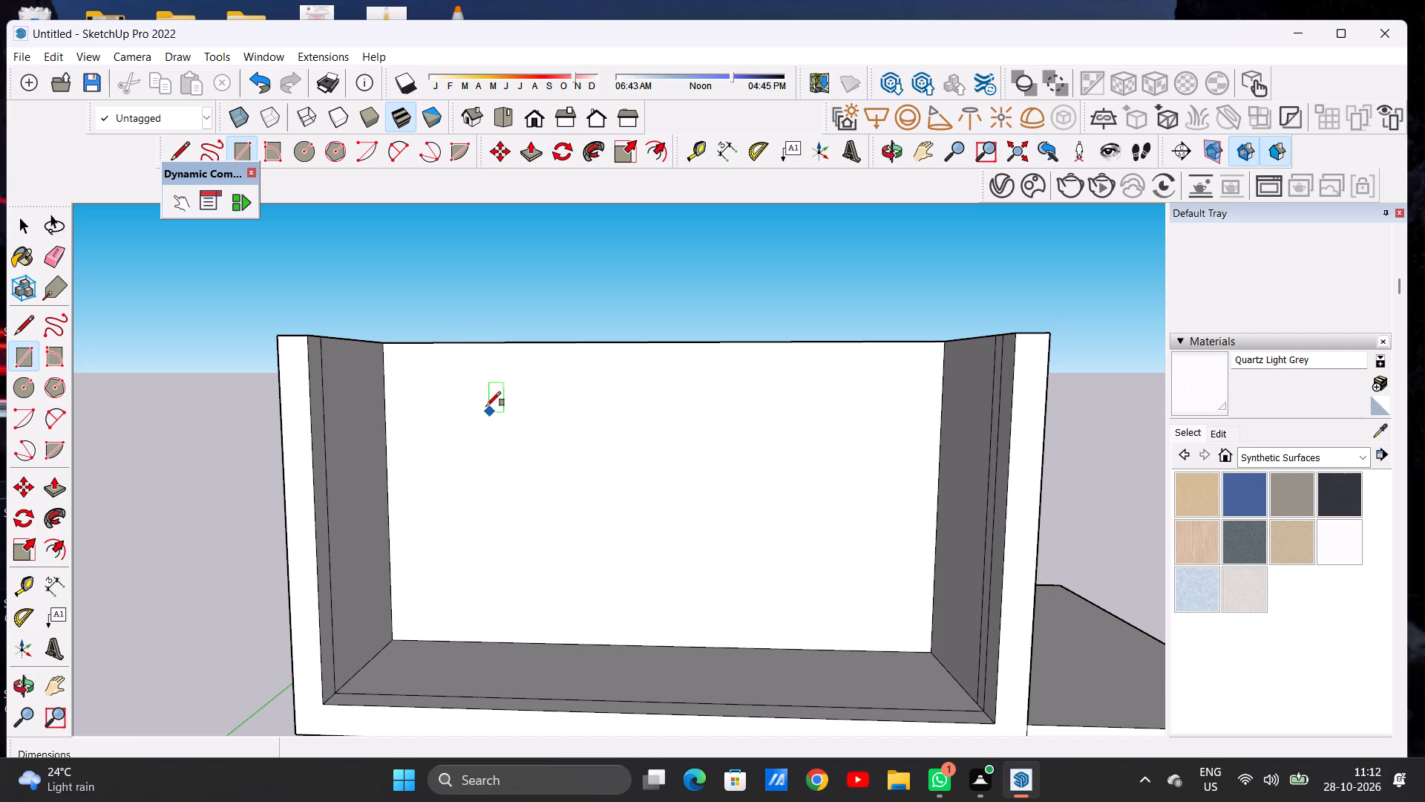
left_click(459, 372)
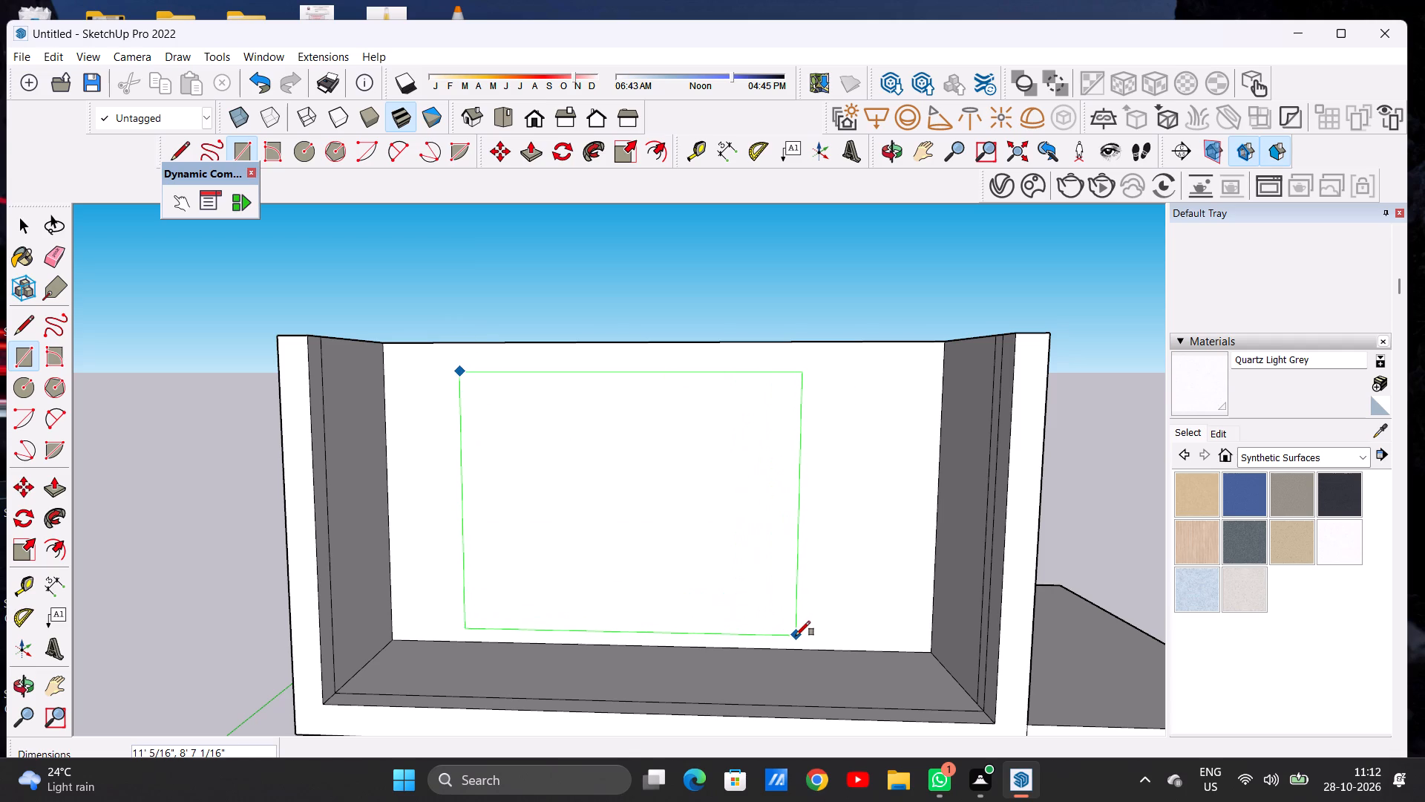
left_click(796, 636)
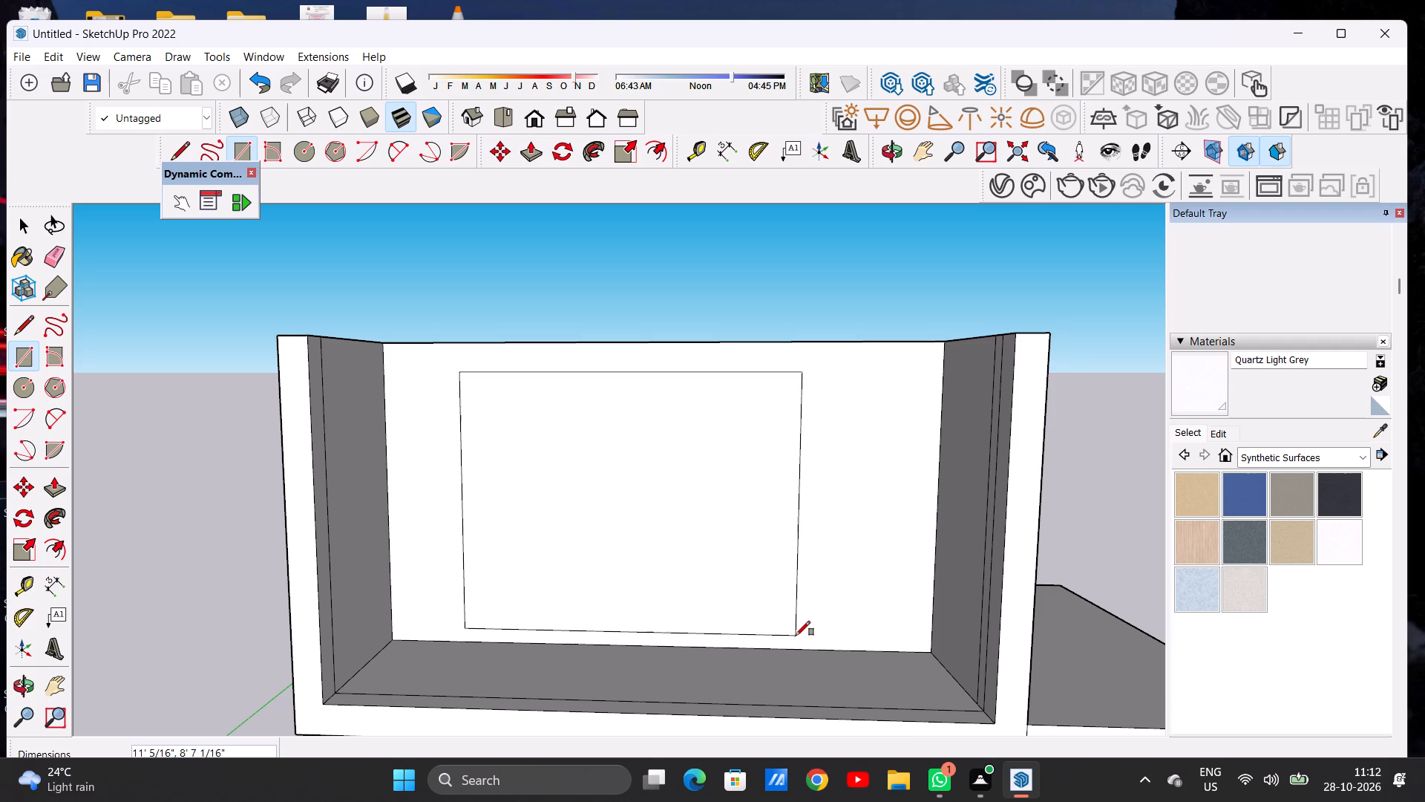
Move the large window rectangle slightly along the wall, away from the tower side.
key("space")
double_click(623, 589)
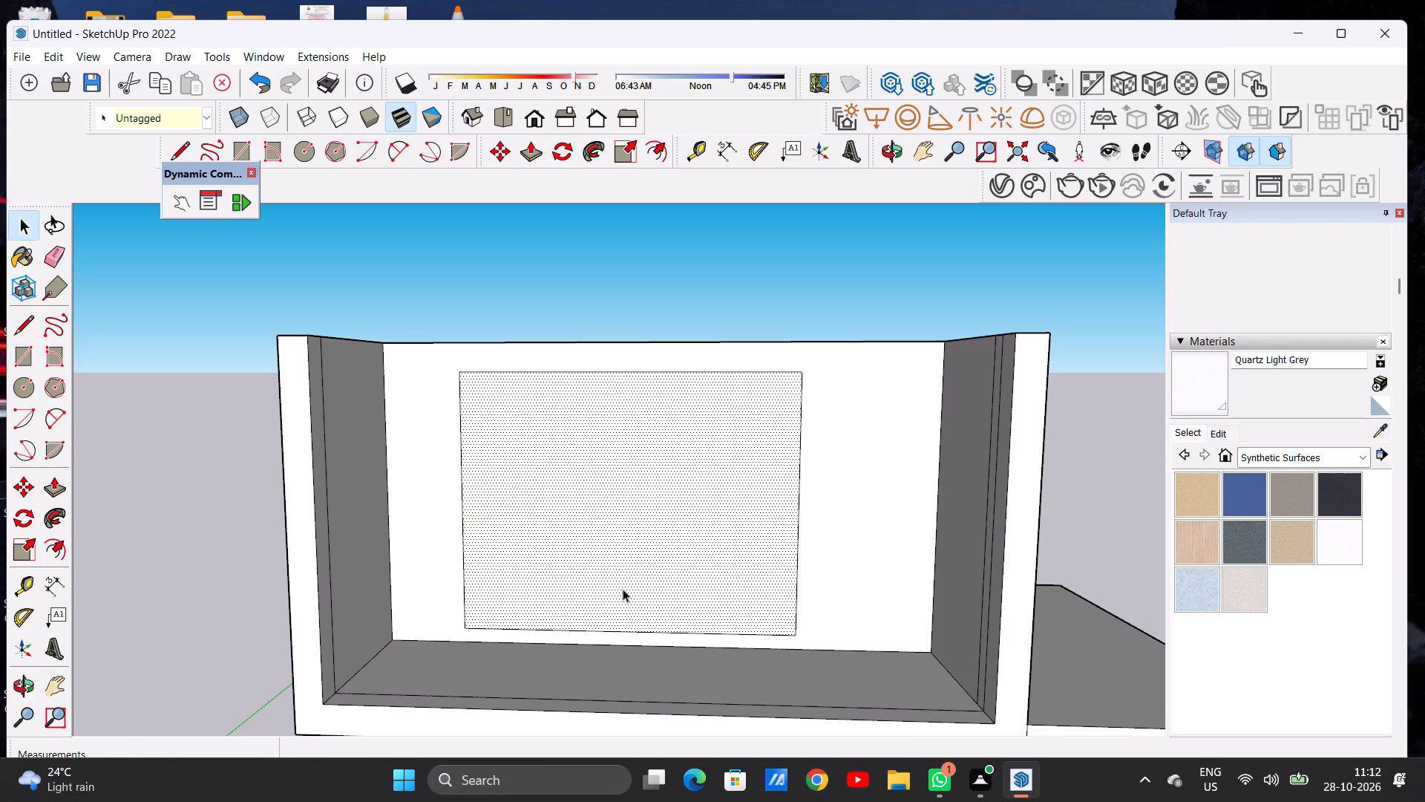
key("m")
left_click(464, 628)
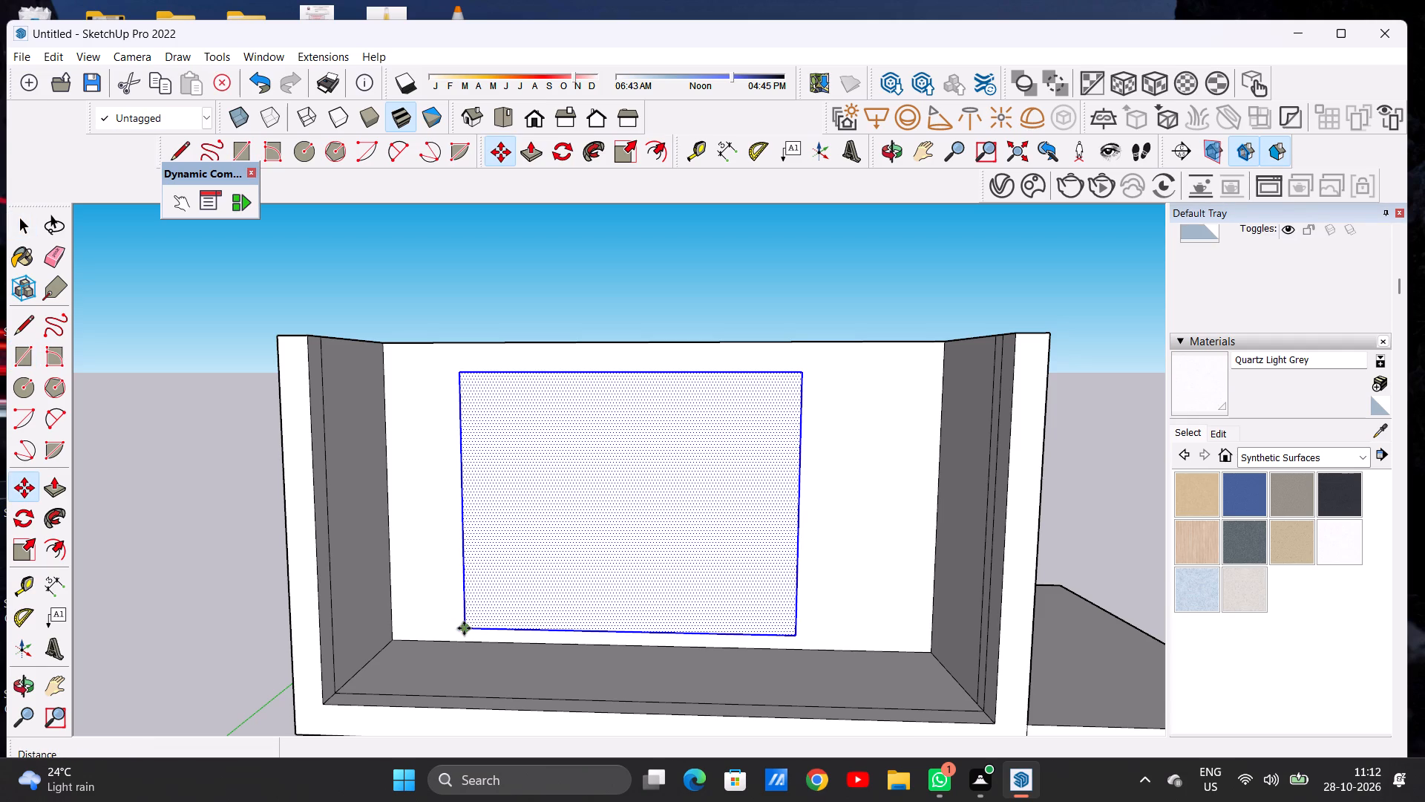
left_click(443, 630)
key("space")
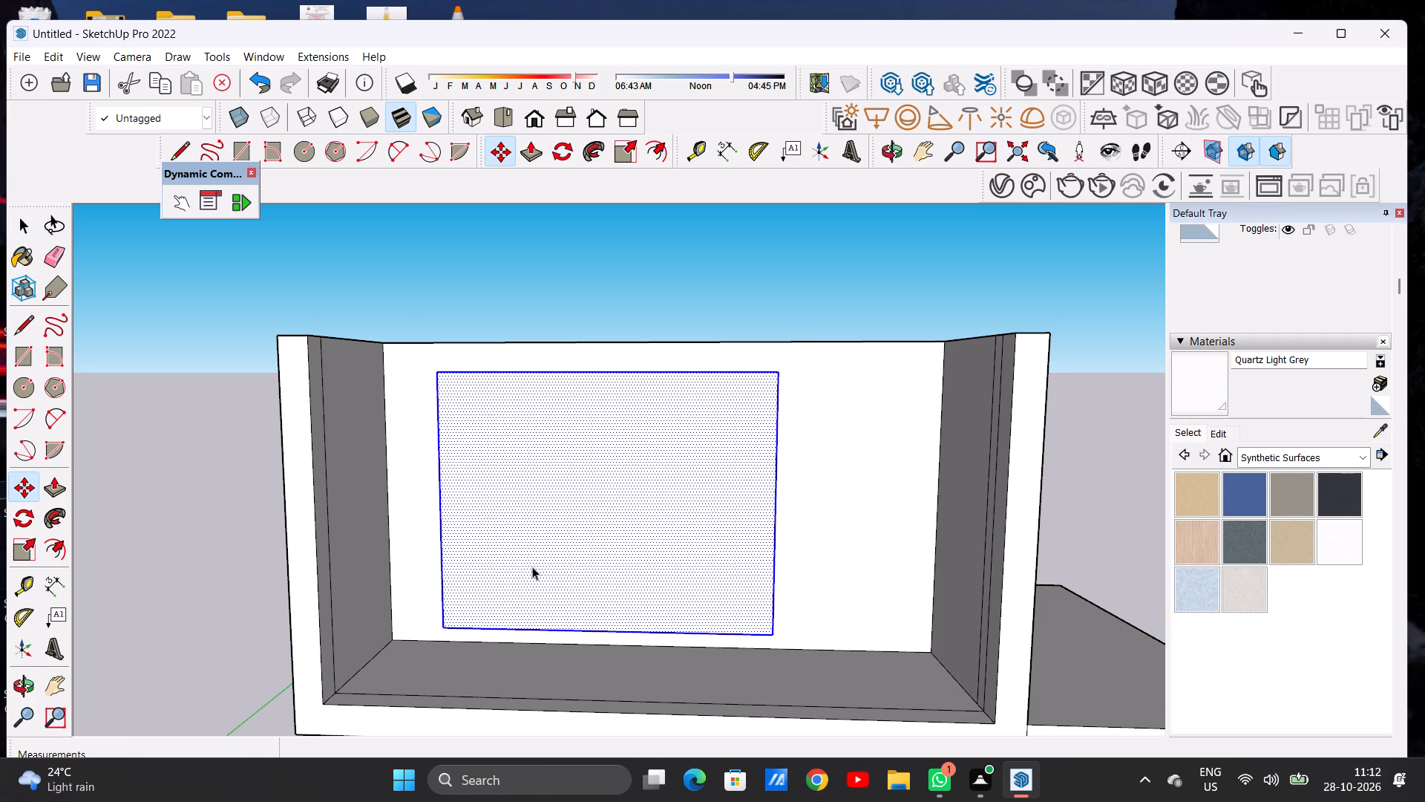
left_click(707, 314)
Offset the large window rectangle's outline inward by about 5 3/16" to make the frame.
scroll(731, 433, "down", 4)
scroll(731, 433, "up", 1)
scroll(731, 433, "down", 4)
middle_click_drag(682, 477, 681, 449)
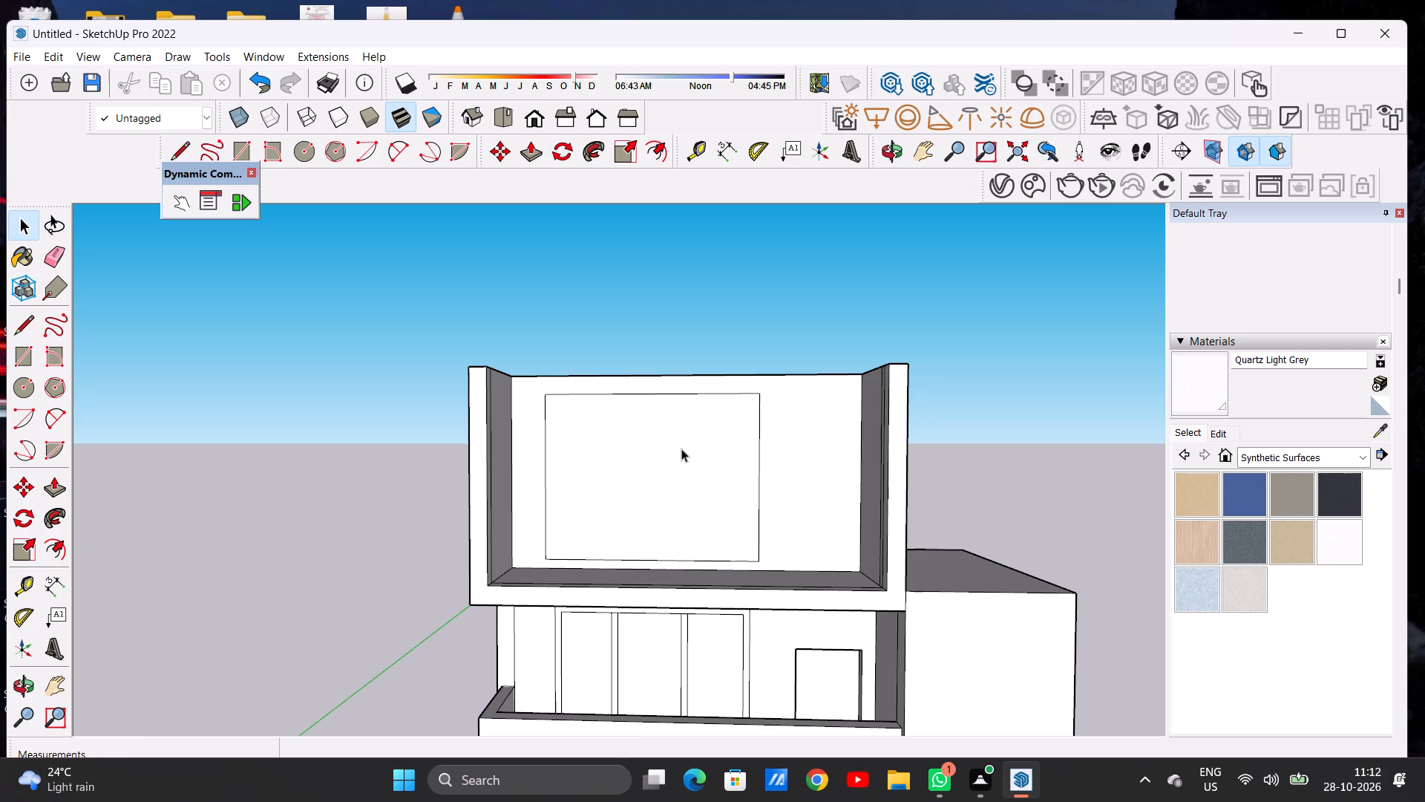
scroll(681, 449, "up", 3)
scroll(597, 468, "down", 6)
scroll(597, 466, "up", 1)
scroll(597, 466, "down", 1)
scroll(597, 466, "up", 1)
scroll(597, 466, "down", 1)
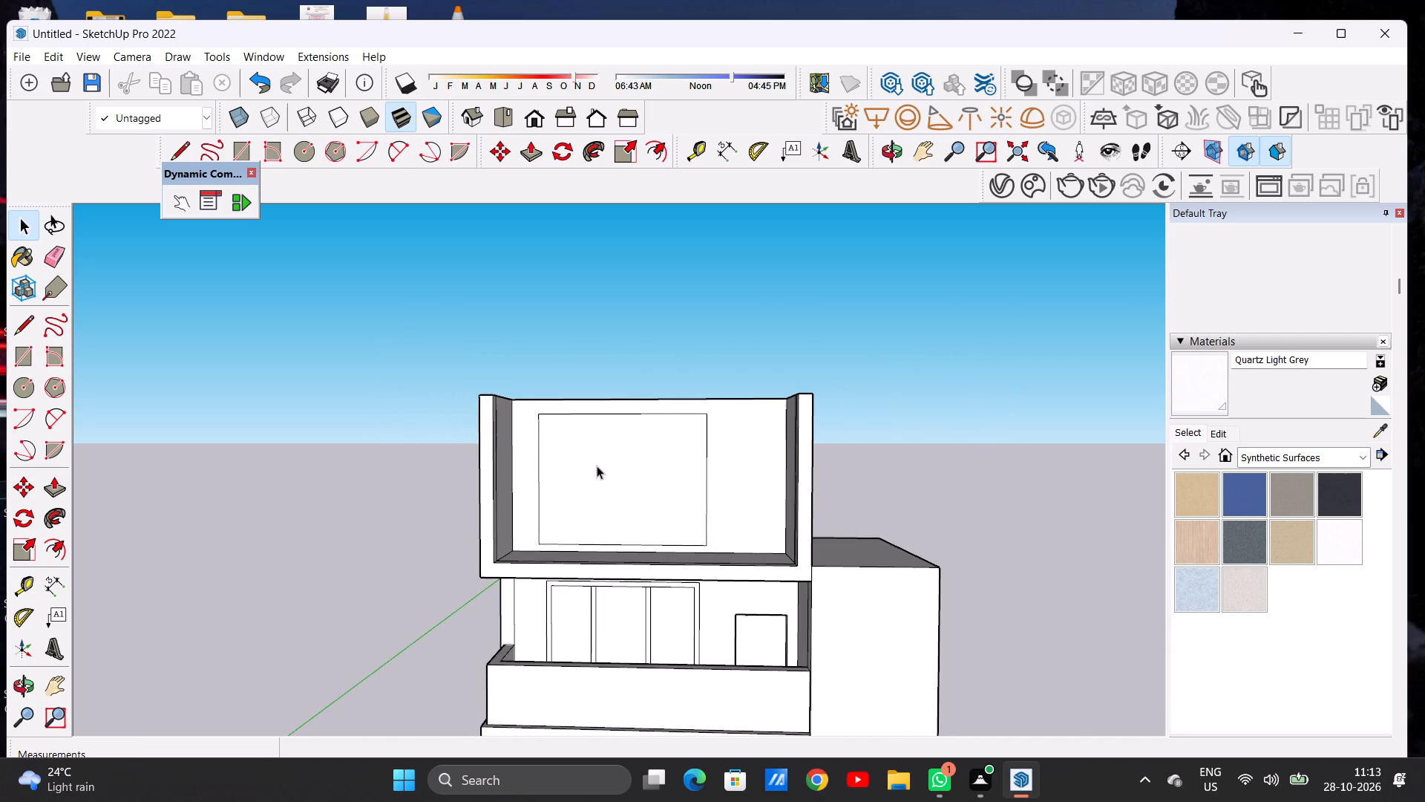
type("OF")
left_click(589, 426)
scroll(590, 426, "up", 7)
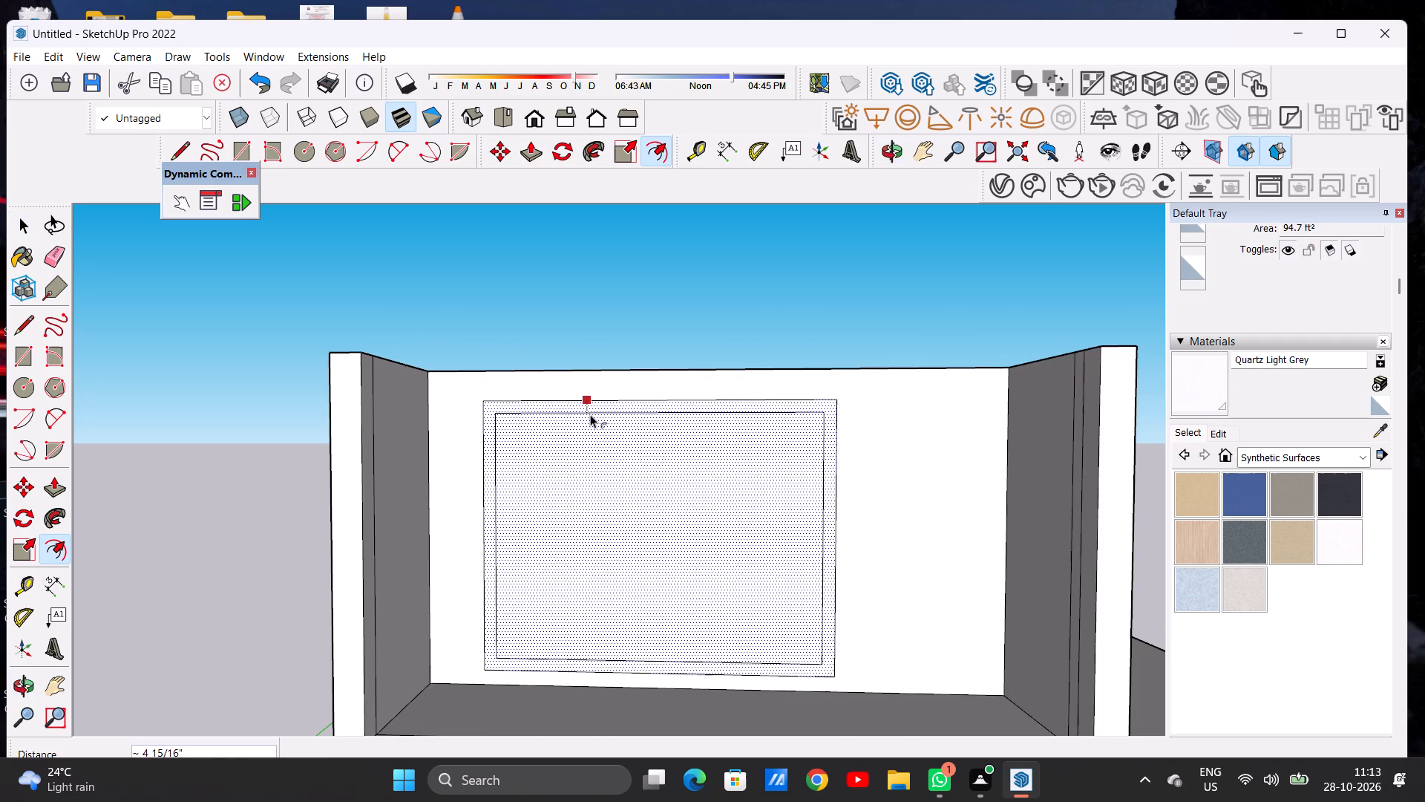
left_click(590, 414)
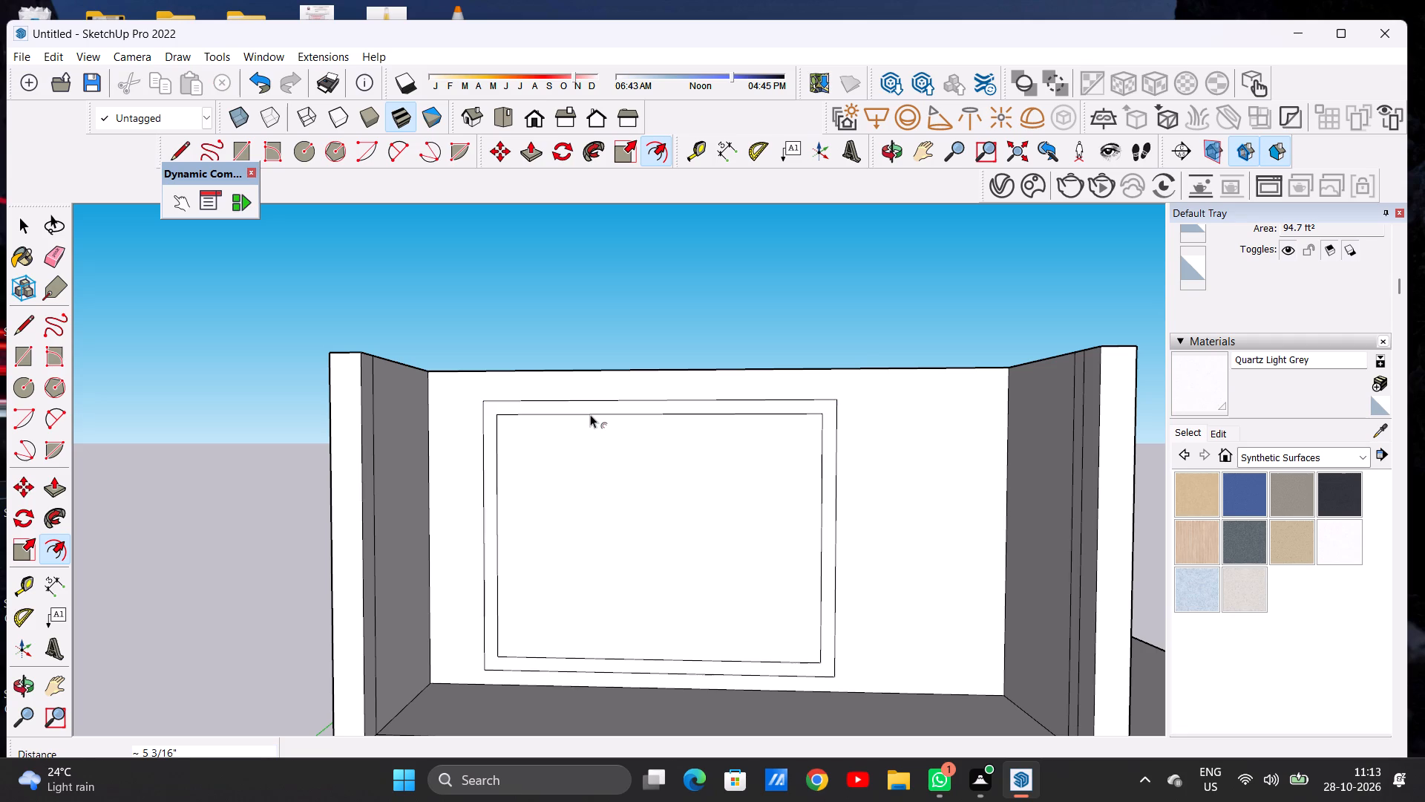
key("space")
Draw two closely spaced vertical lines, each about 7' 9" long, inside the frame to form the first mullion.
scroll(592, 395, "down", 6)
scroll(592, 393, "up", 1)
scroll(592, 391, "down", 3)
middle_click_drag(605, 434, 607, 453)
scroll(612, 439, "up", 5)
key("l")
scroll(613, 439, "up", 5)
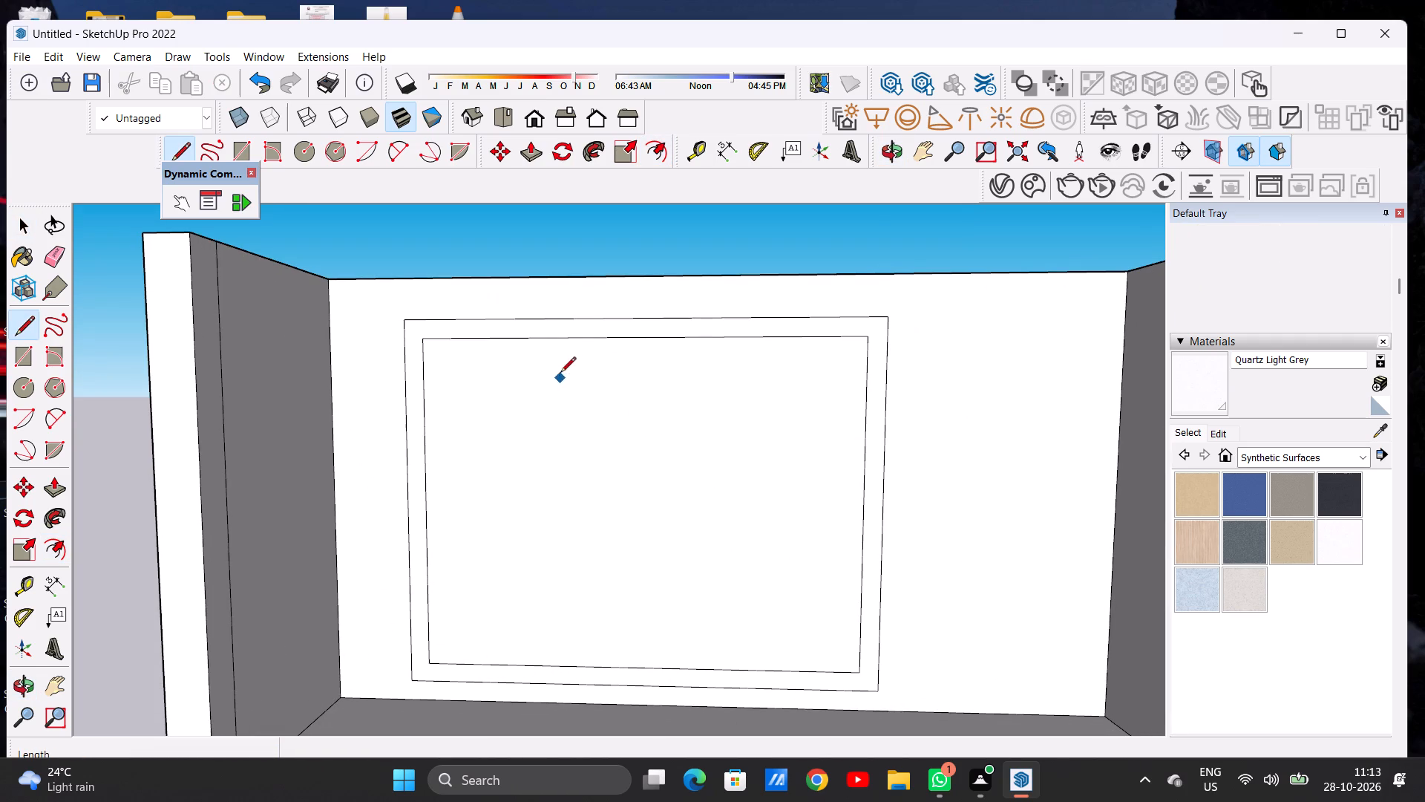
left_click(559, 341)
left_click(561, 665)
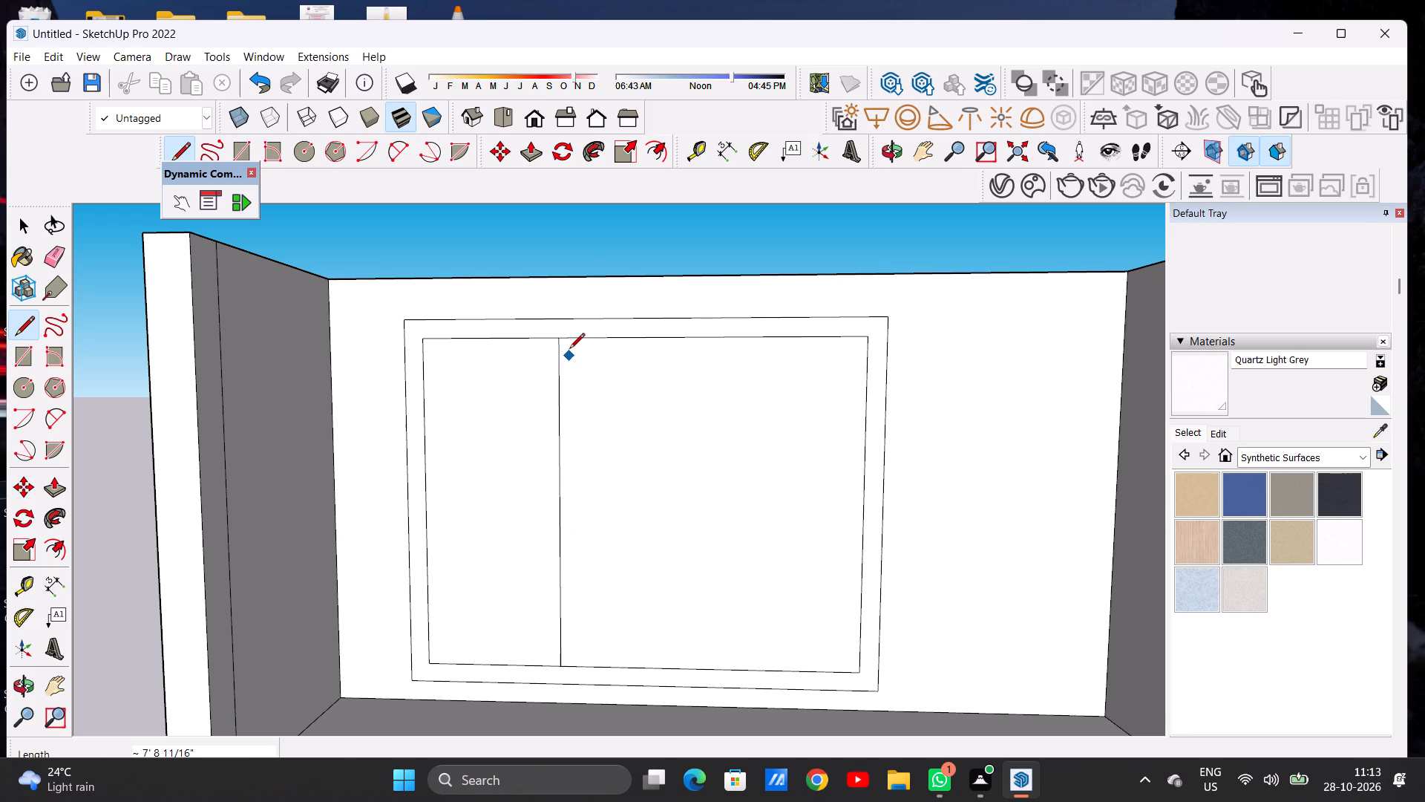
left_click(579, 339)
left_click(583, 661)
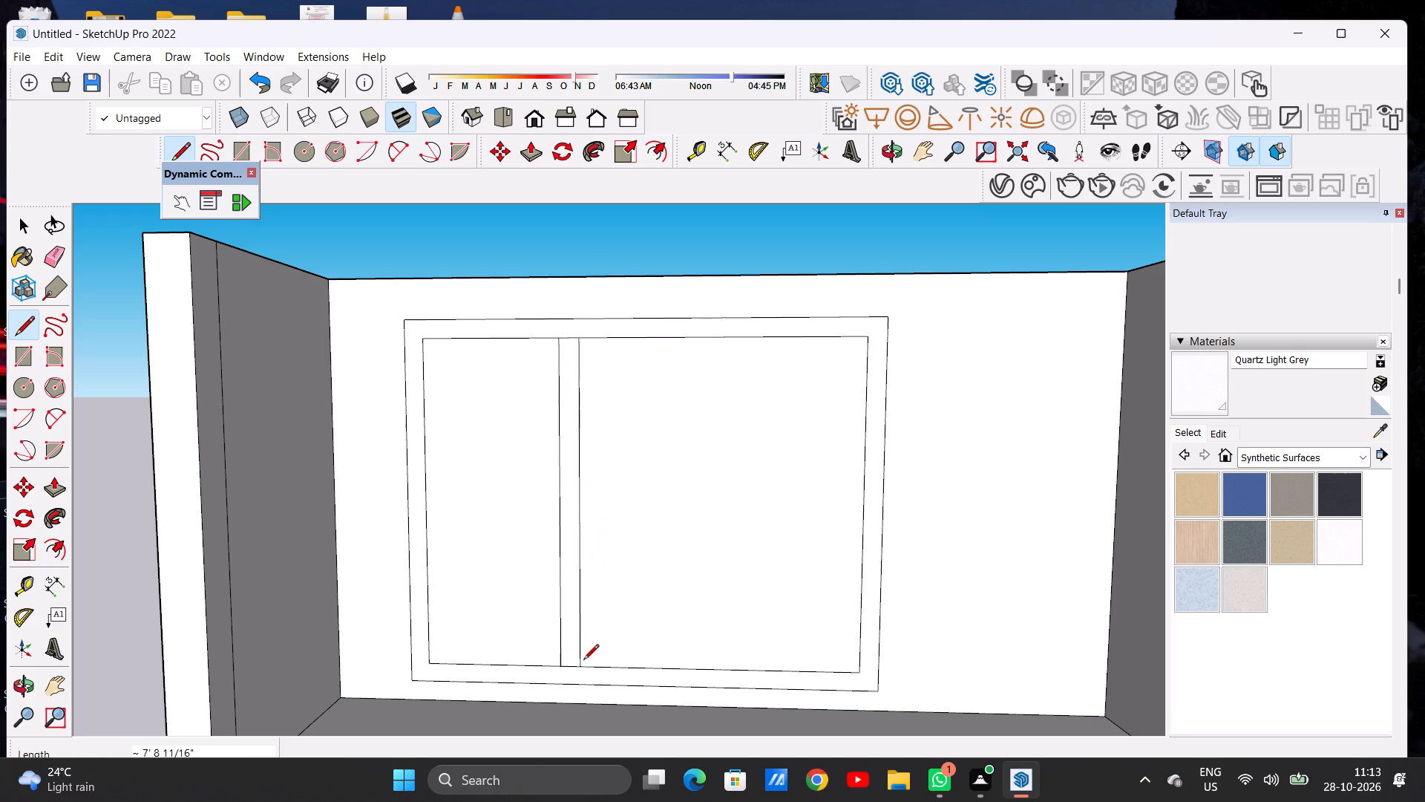
Copy the mullion strip about 3' 6 11/16" towards the tower side, dividing the window into three panes.
key("space")
scroll(571, 456, "down", 7)
scroll(569, 554, "up", 5)
double_click(572, 554)
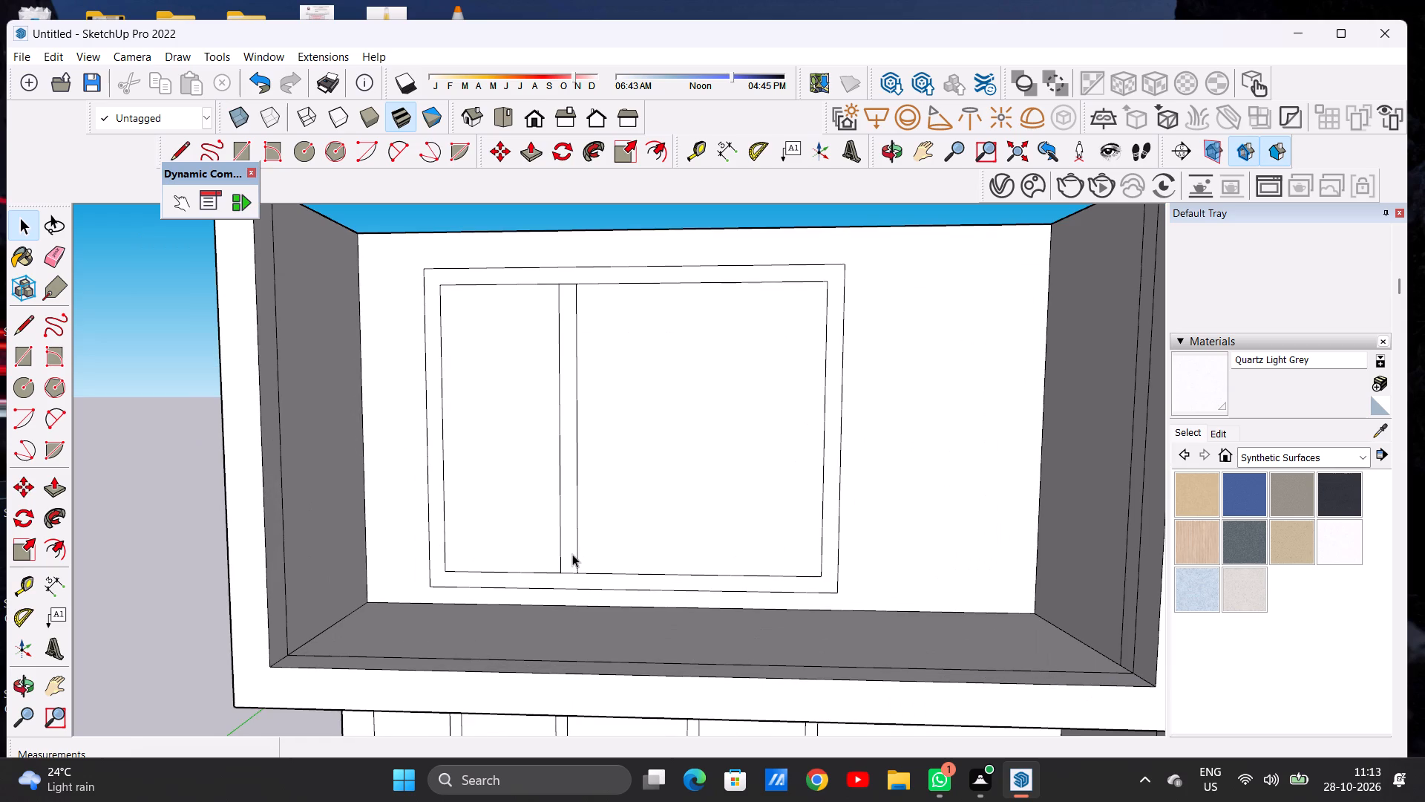
key("m")
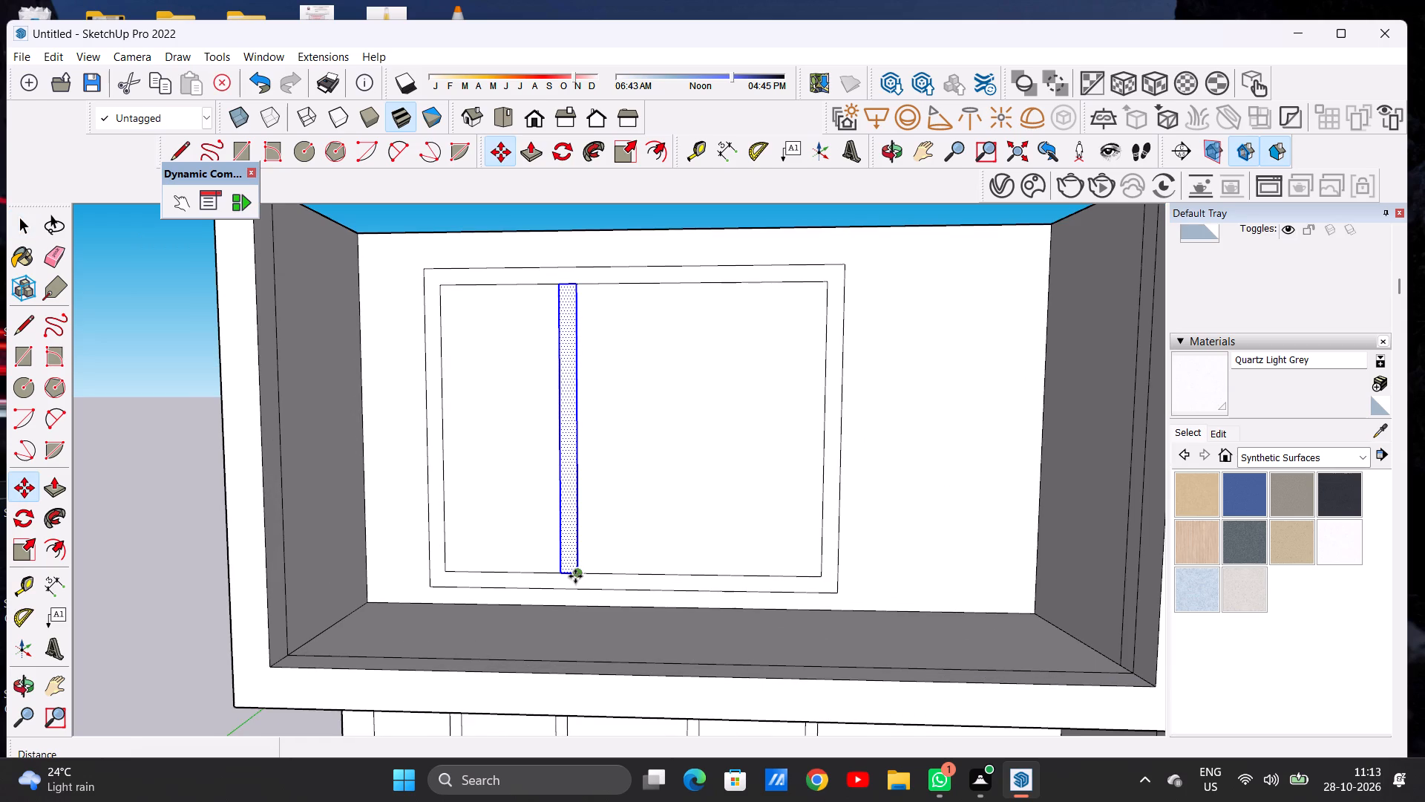
left_click(575, 576)
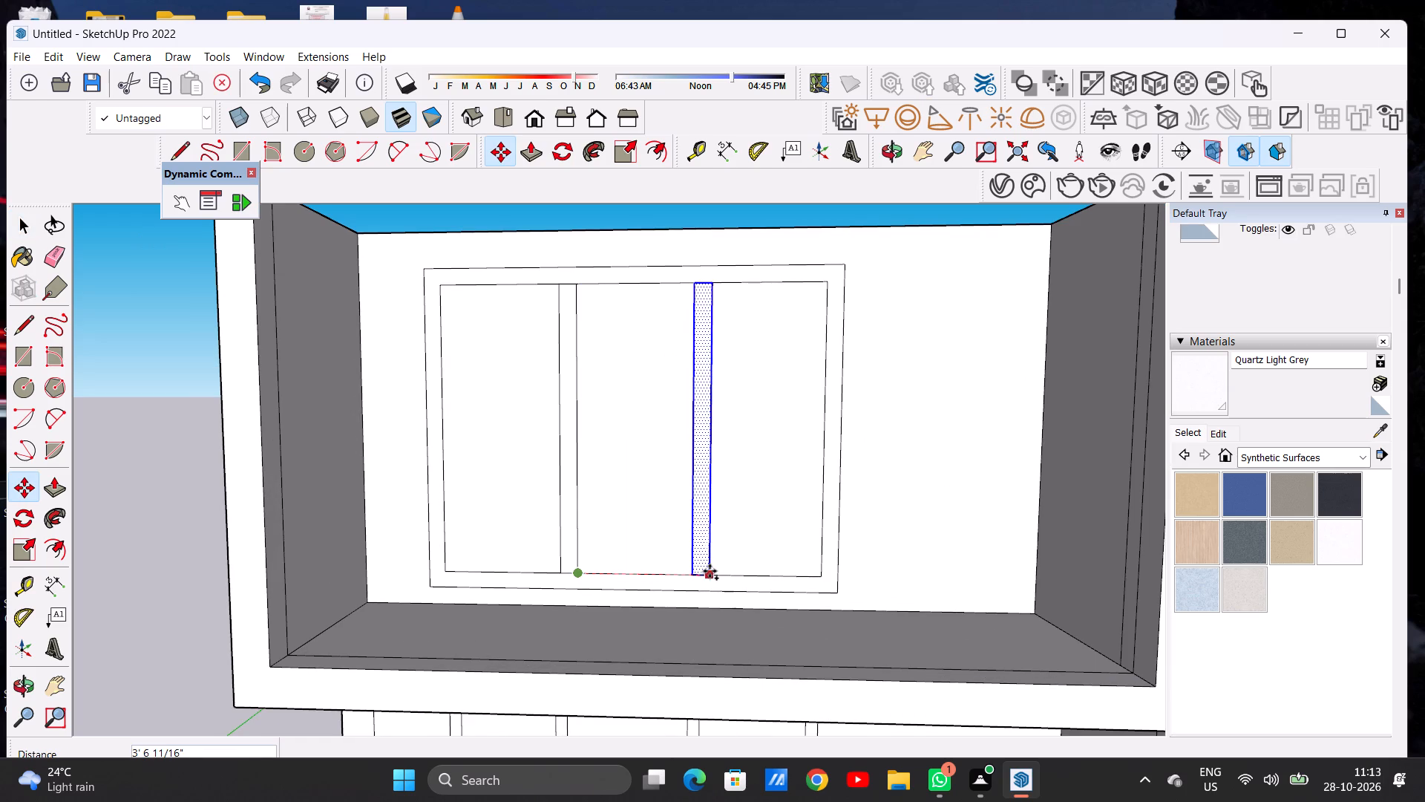
left_click(710, 571)
key("space")
scroll(520, 540, "down", 5)
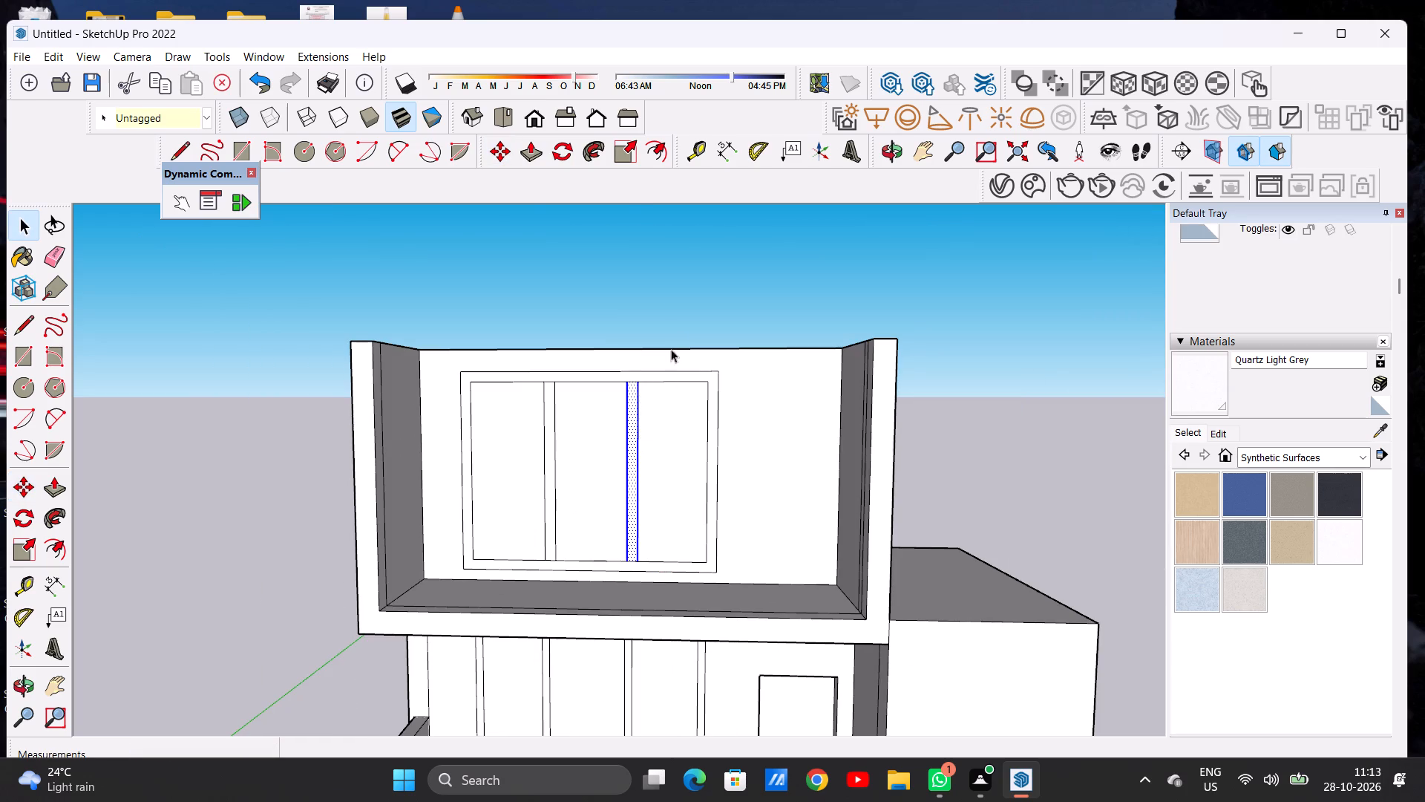
left_click(669, 308)
Draw a rectangle about 5' 7" high and 3' 2" wide on the recessed wall between the three-pane window and the tower-side wall.
scroll(667, 393, "down", 8)
middle_click_drag(688, 435, 660, 431)
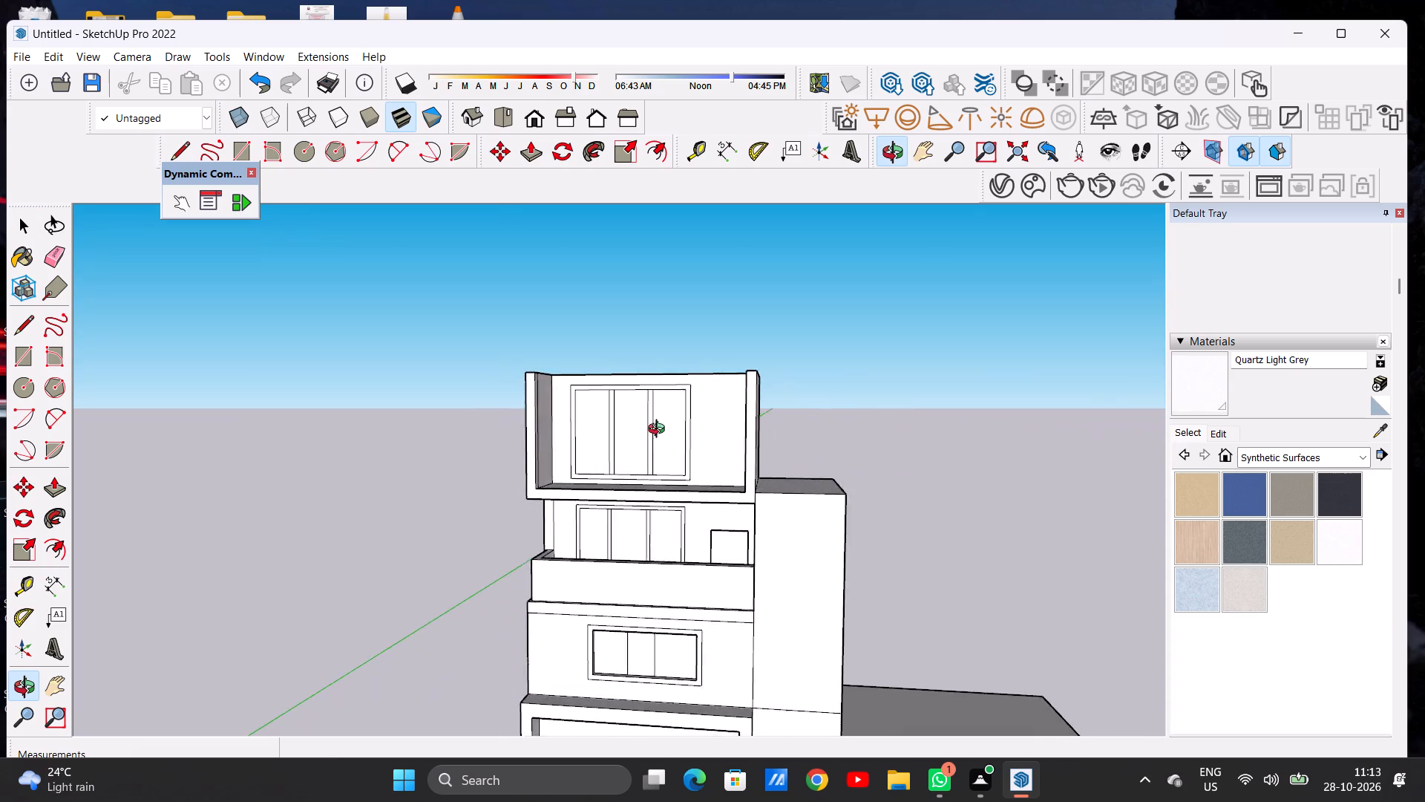
middle_click_drag(660, 431, 703, 430)
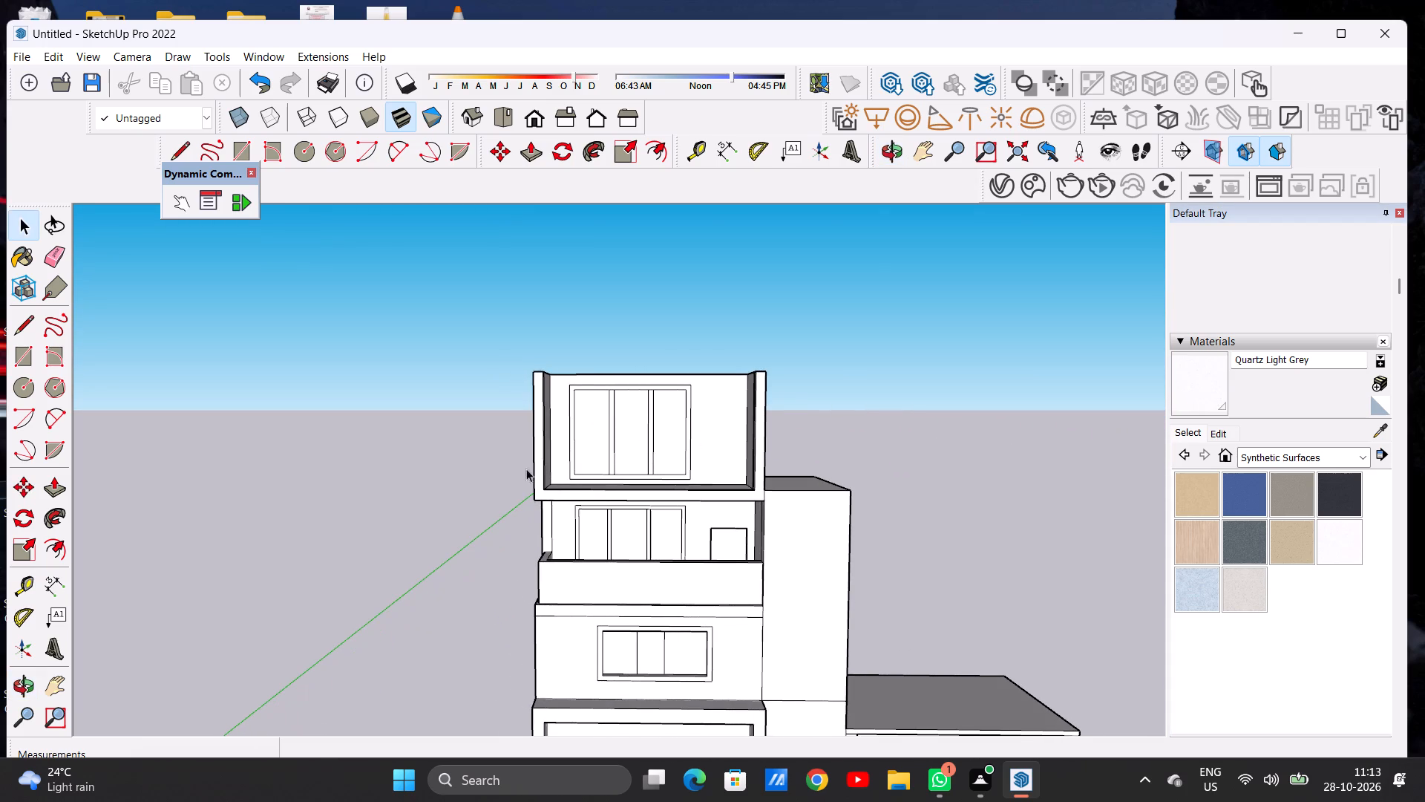
scroll(523, 471, "down", 3)
scroll(640, 434, "up", 4)
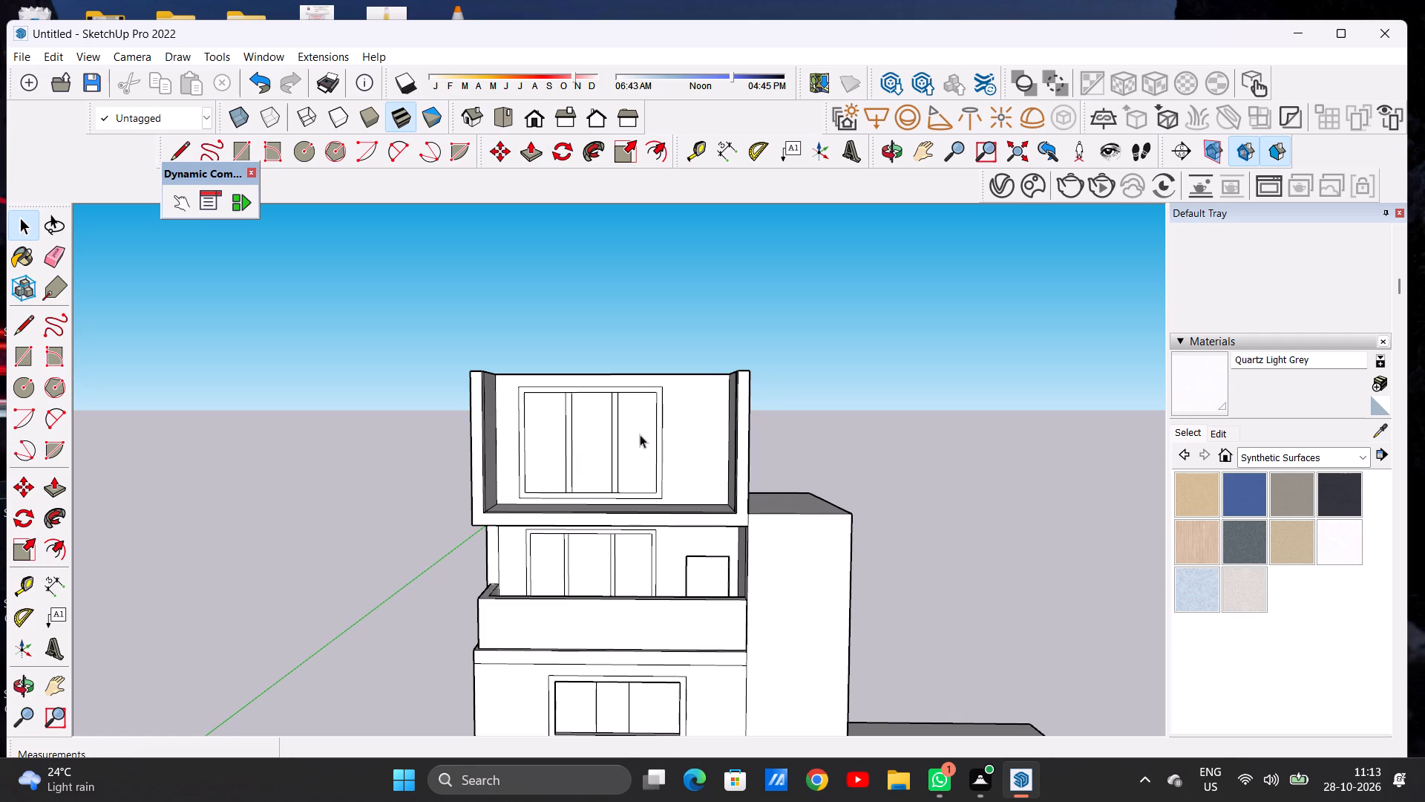
scroll(592, 433, "down", 5)
scroll(642, 434, "up", 3)
scroll(642, 434, "down", 1)
scroll(642, 434, "up", 8)
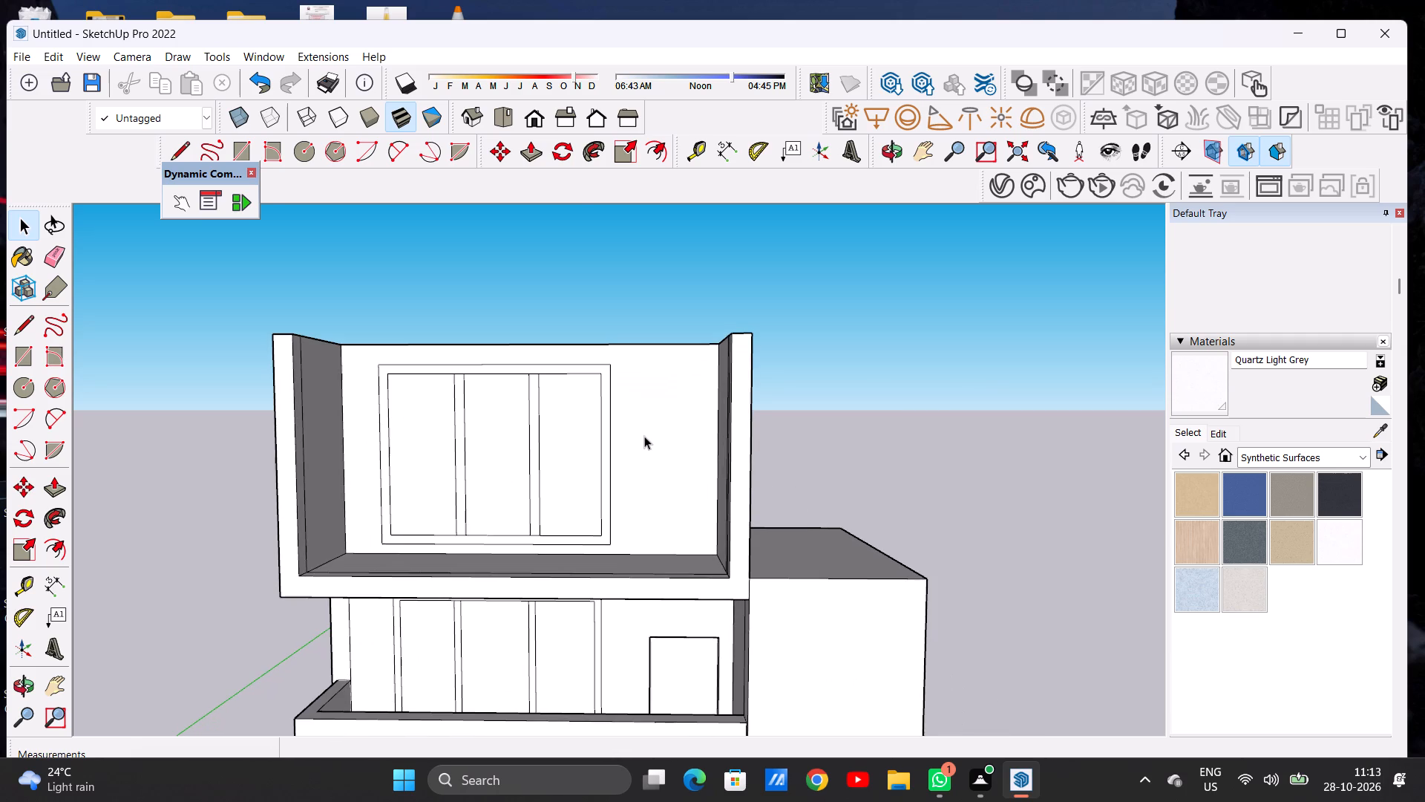
key("r")
scroll(644, 436, "up", 3)
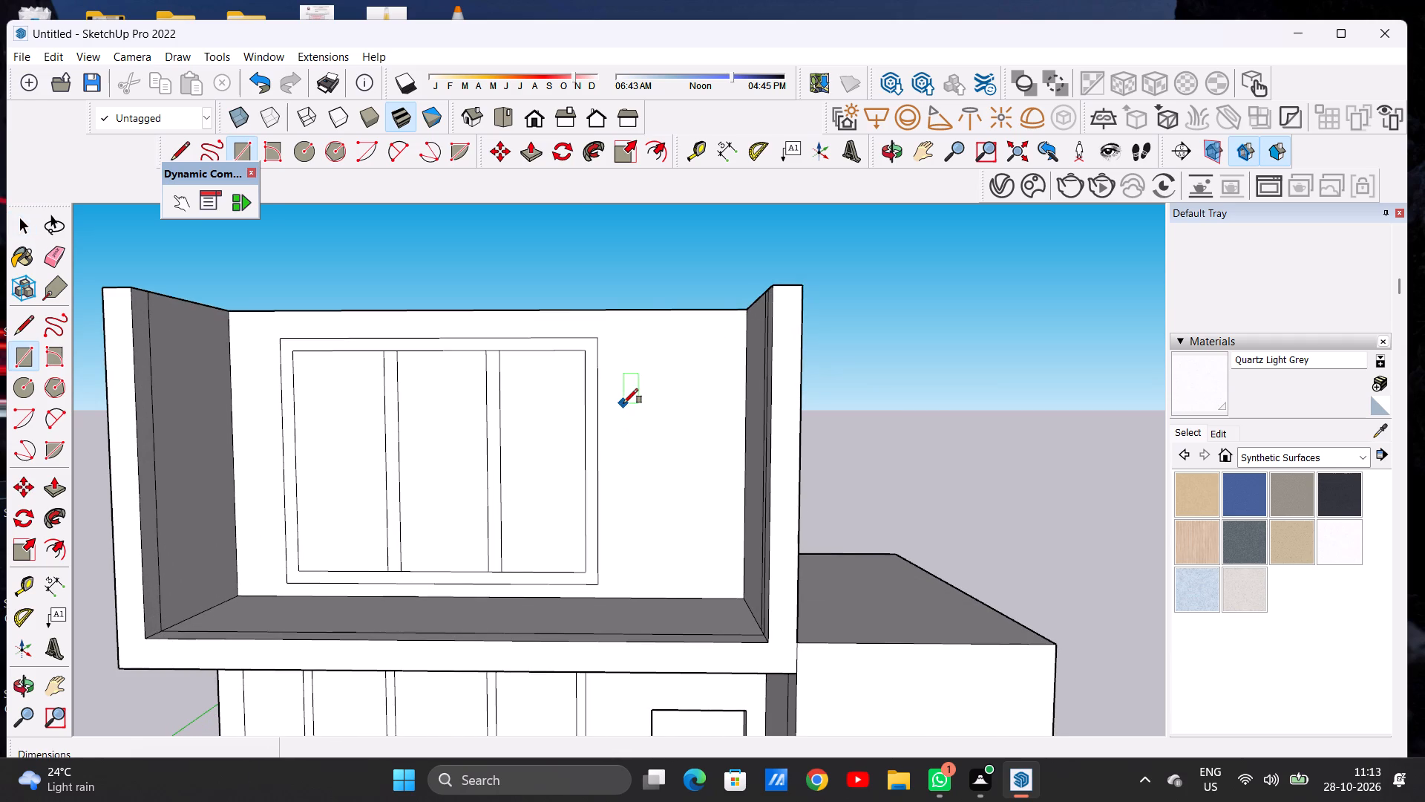
left_click(623, 403)
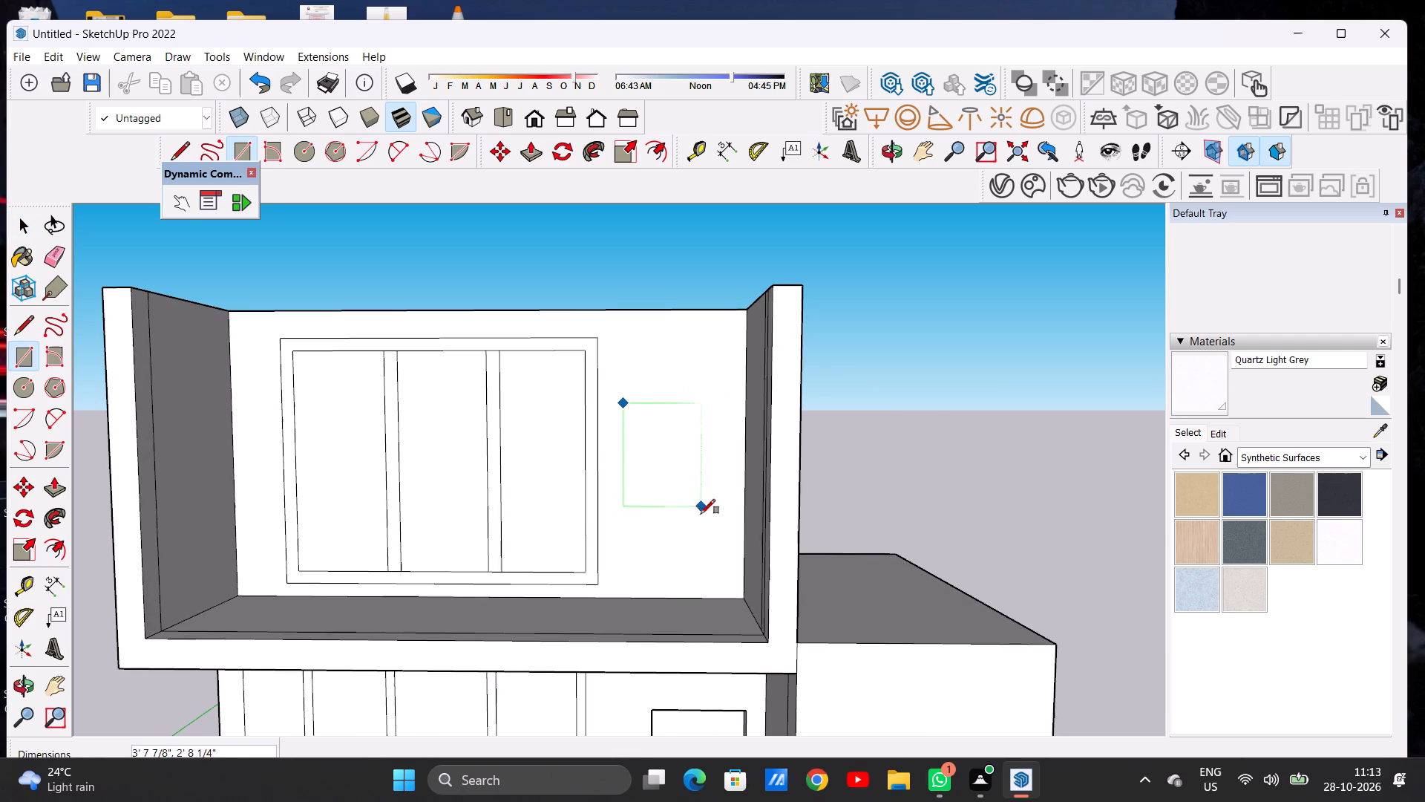
left_click(714, 564)
key("space")
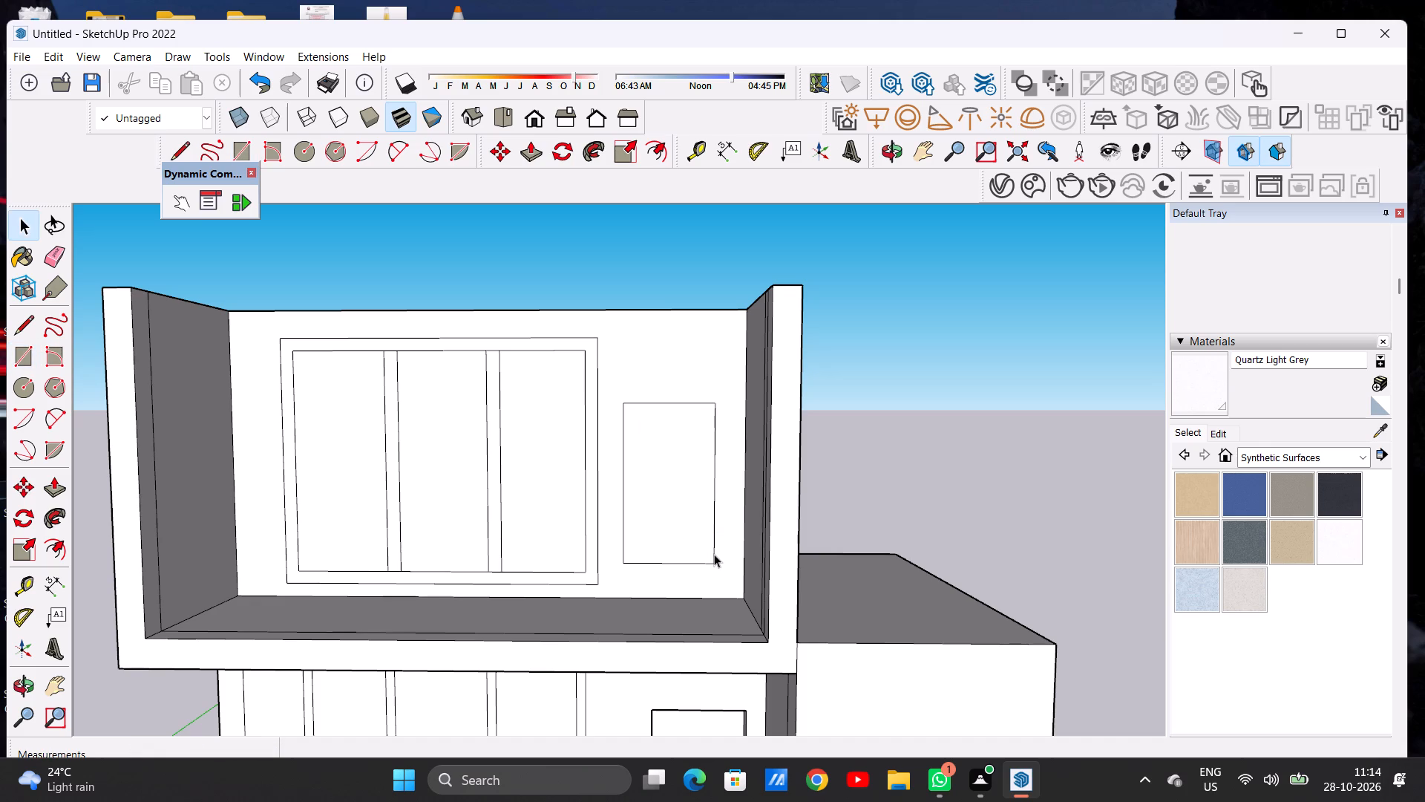
Push/Pull the small rectangle beside the window inward by about 9 1/4" to form a recess.
scroll(701, 506, "up", 2)
key("p")
middle_click_drag(674, 470, 678, 477)
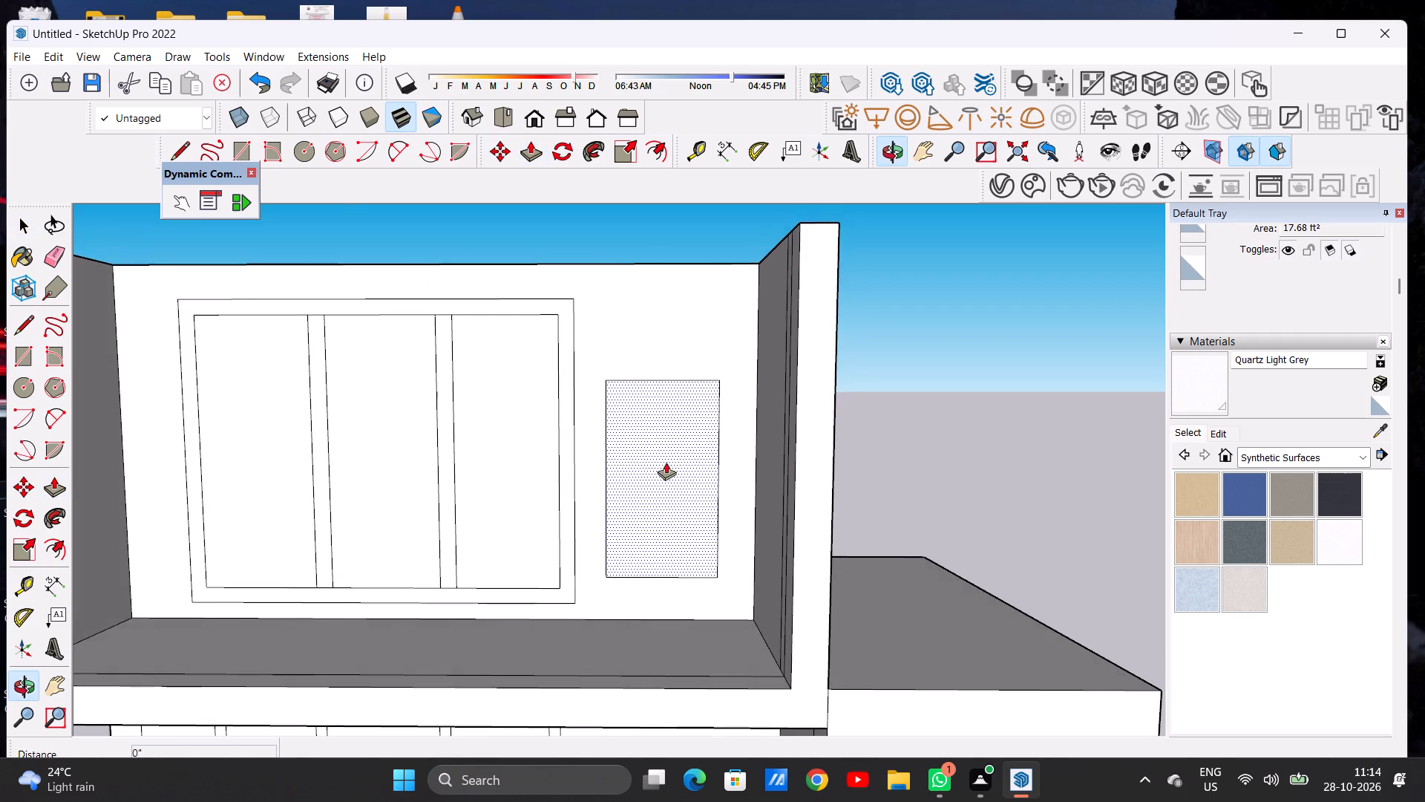
scroll(660, 457, "up", 7)
left_click(652, 457)
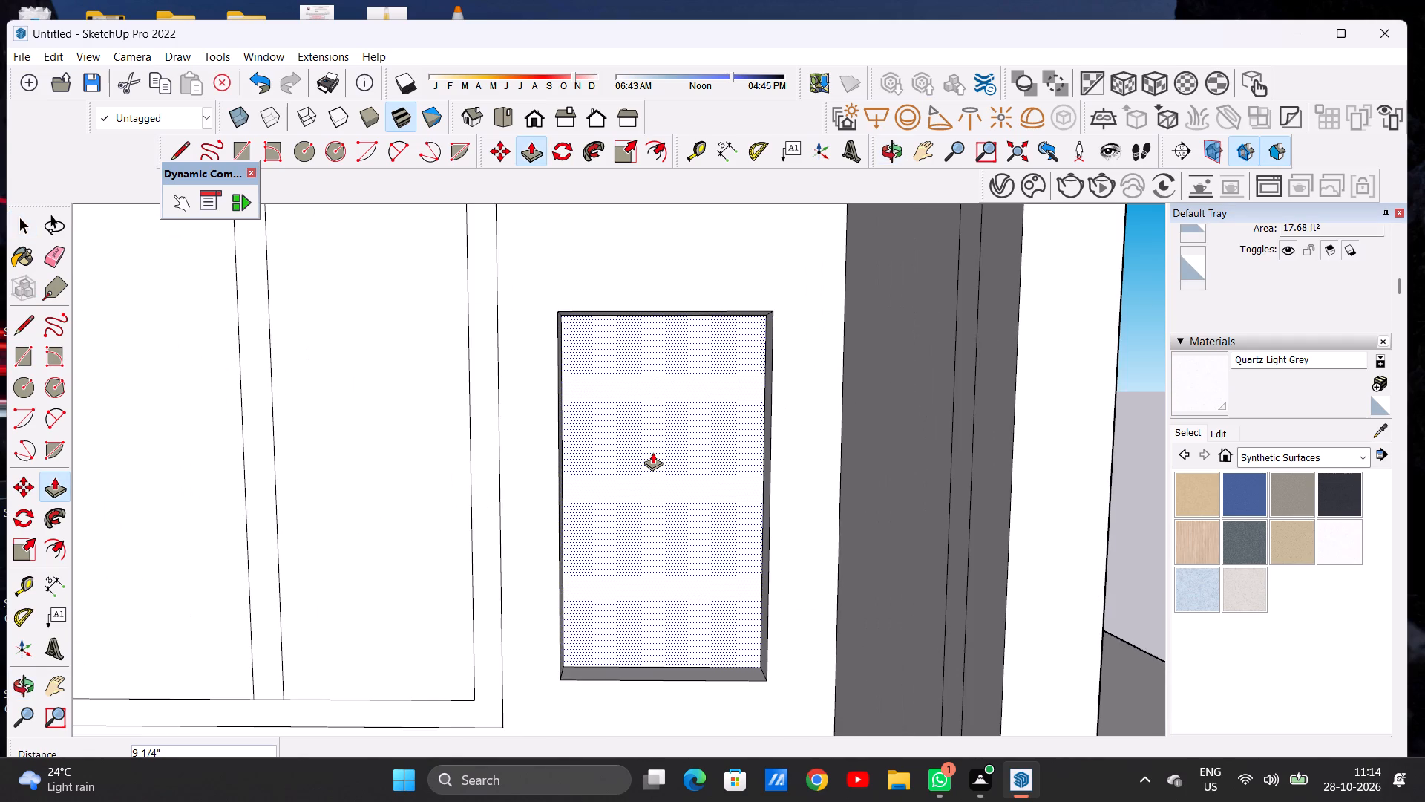
left_click(652, 452)
key("space")
Erase the four outer border lines of the three-pane window frame on the recessed top-storey wall.
scroll(679, 456, "down", 12)
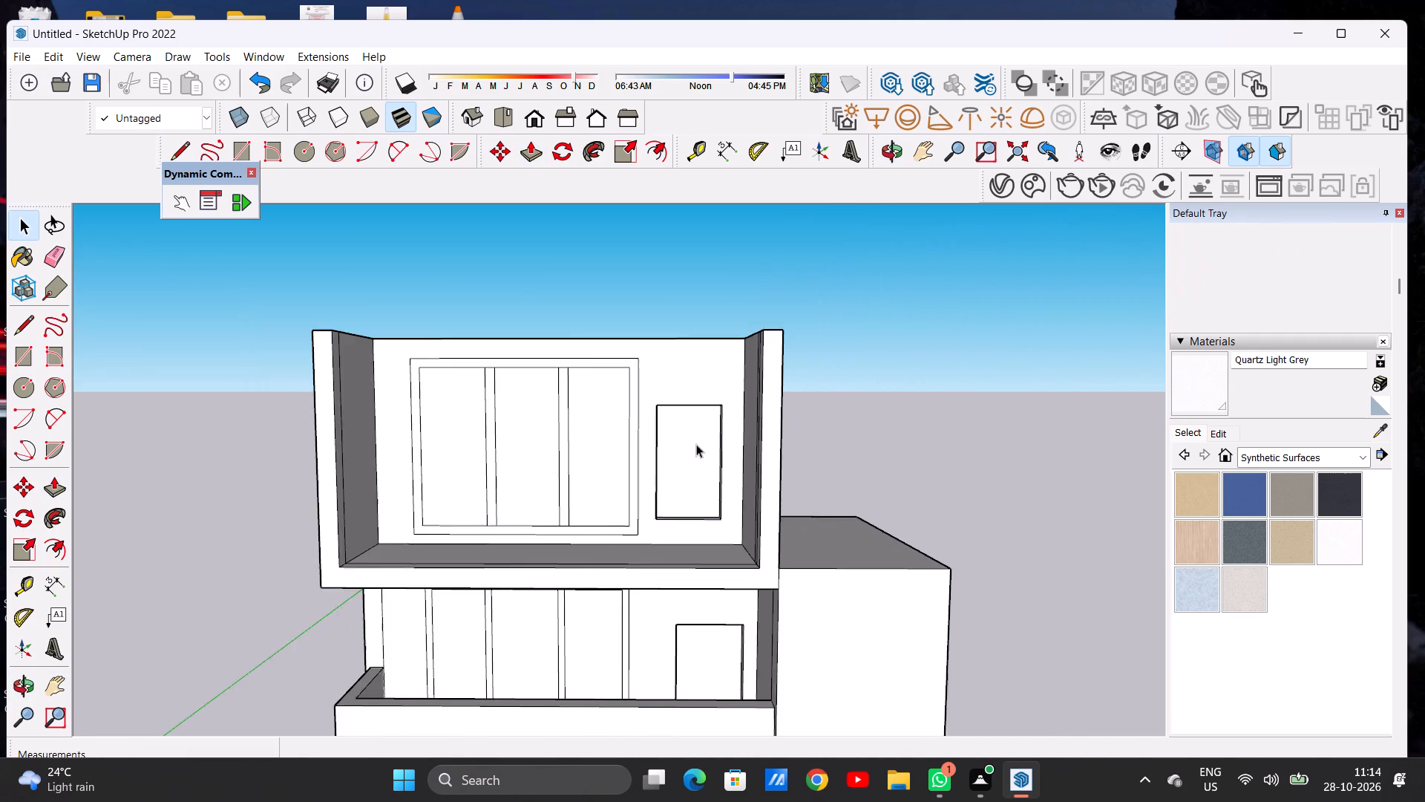
middle_click_drag(674, 455, 663, 448)
scroll(695, 458, "down", 10)
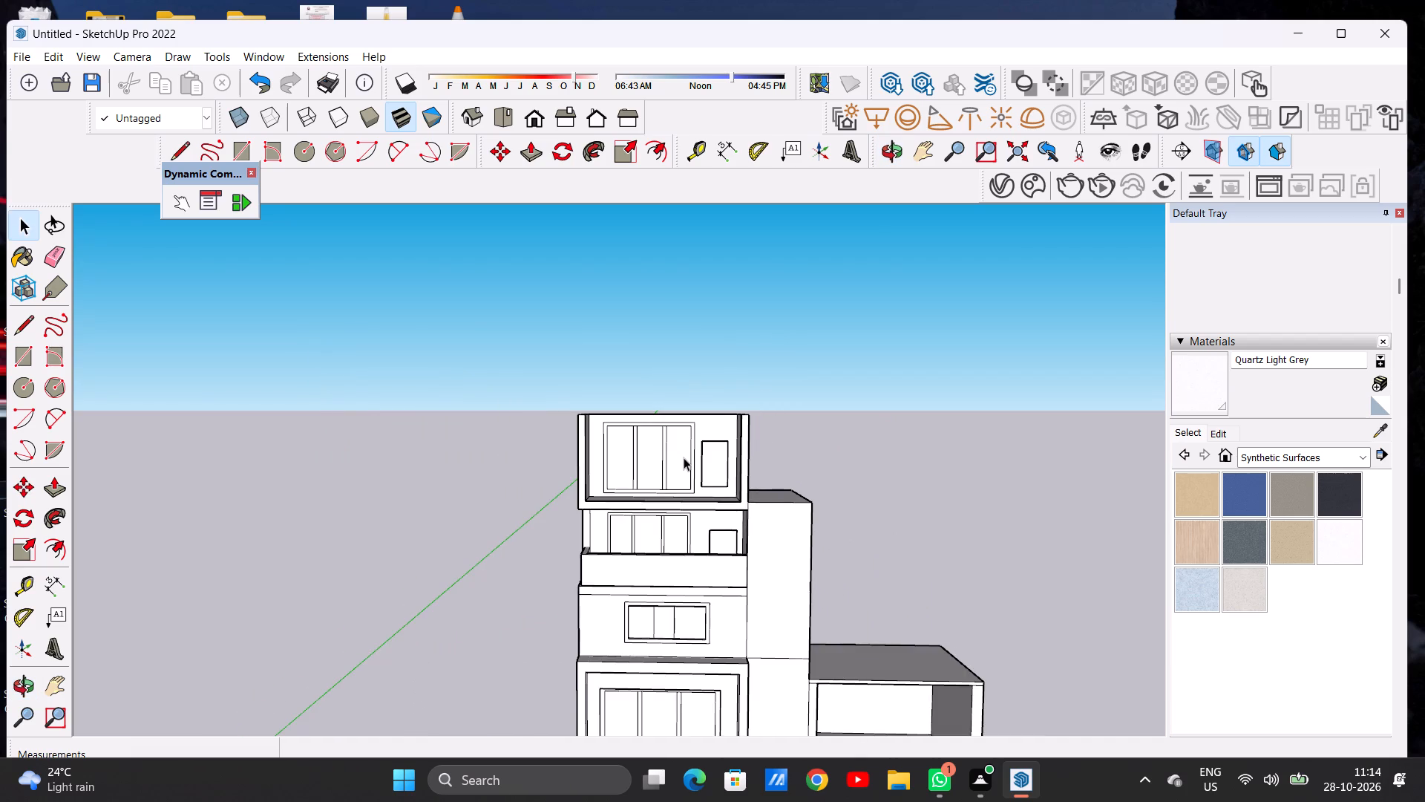
scroll(679, 454, "up", 8)
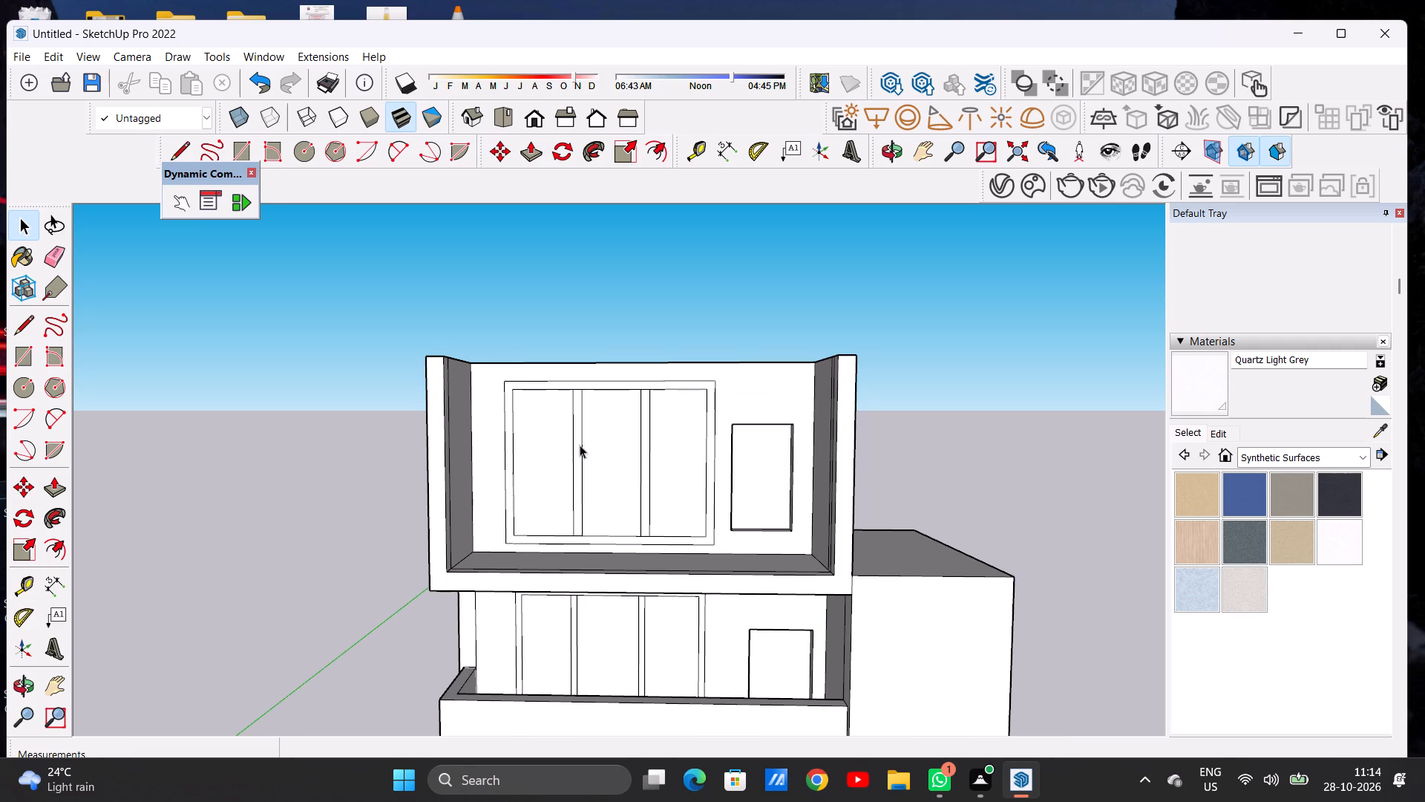
scroll(581, 445, "down", 2)
scroll(603, 461, "up", 2)
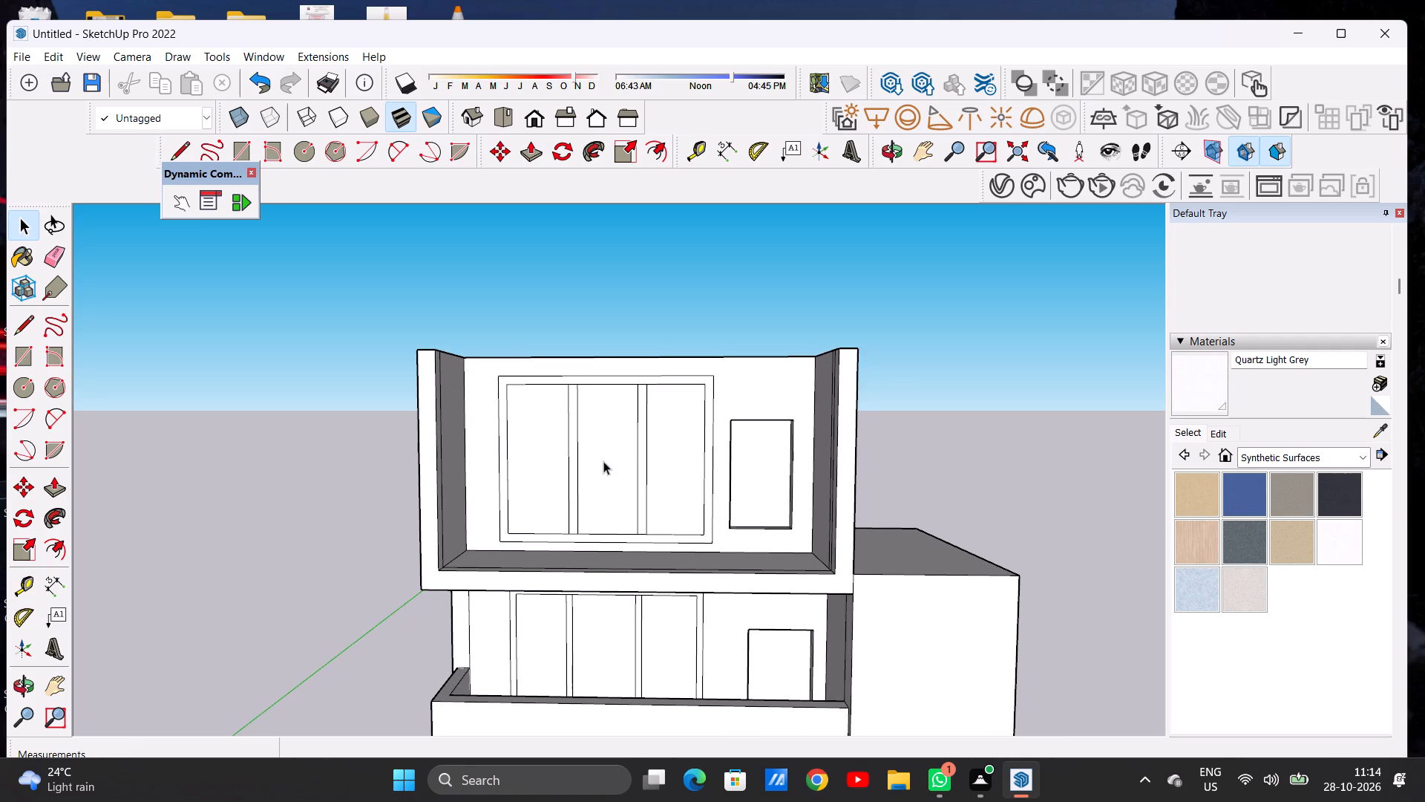
key("e")
scroll(603, 461, "up", 3)
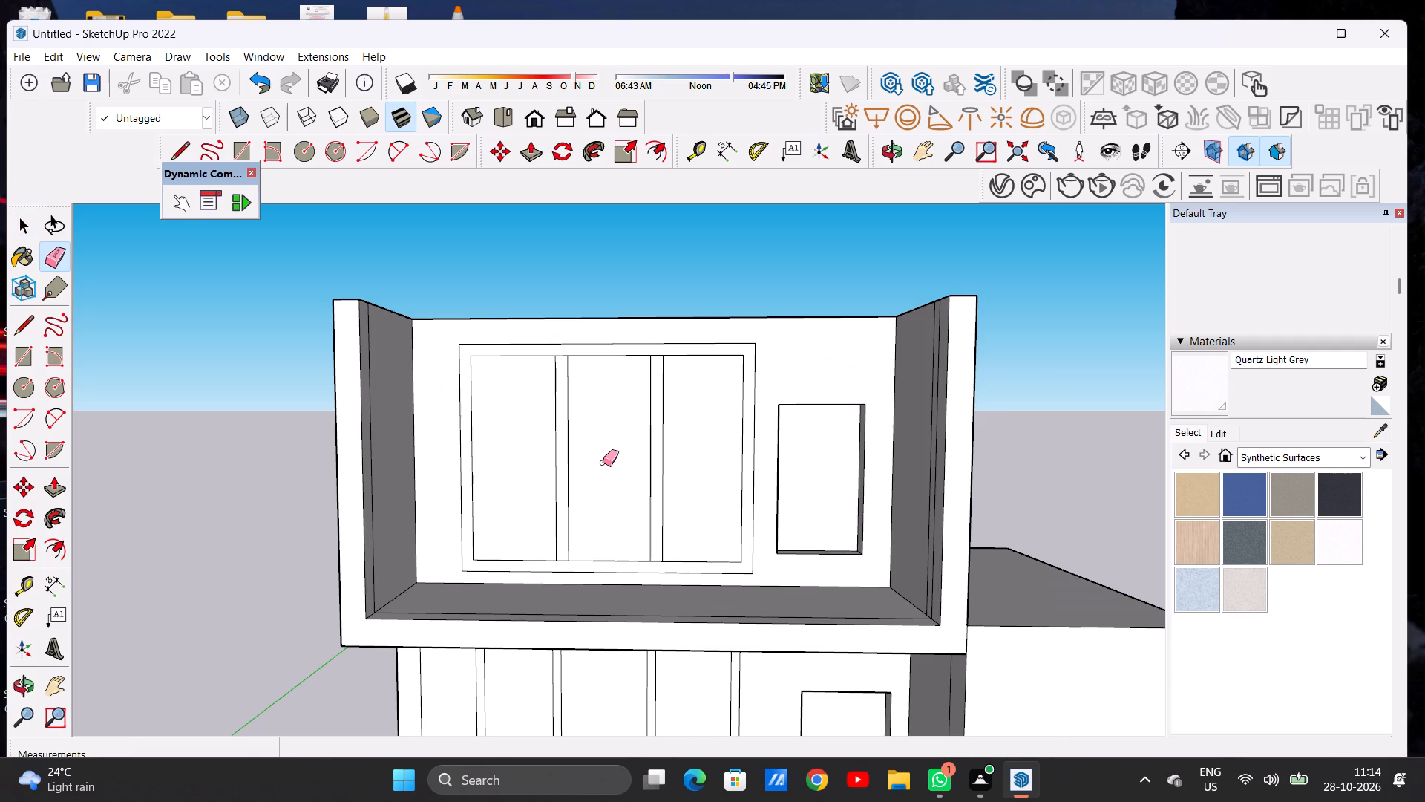
scroll(603, 463, "up", 2)
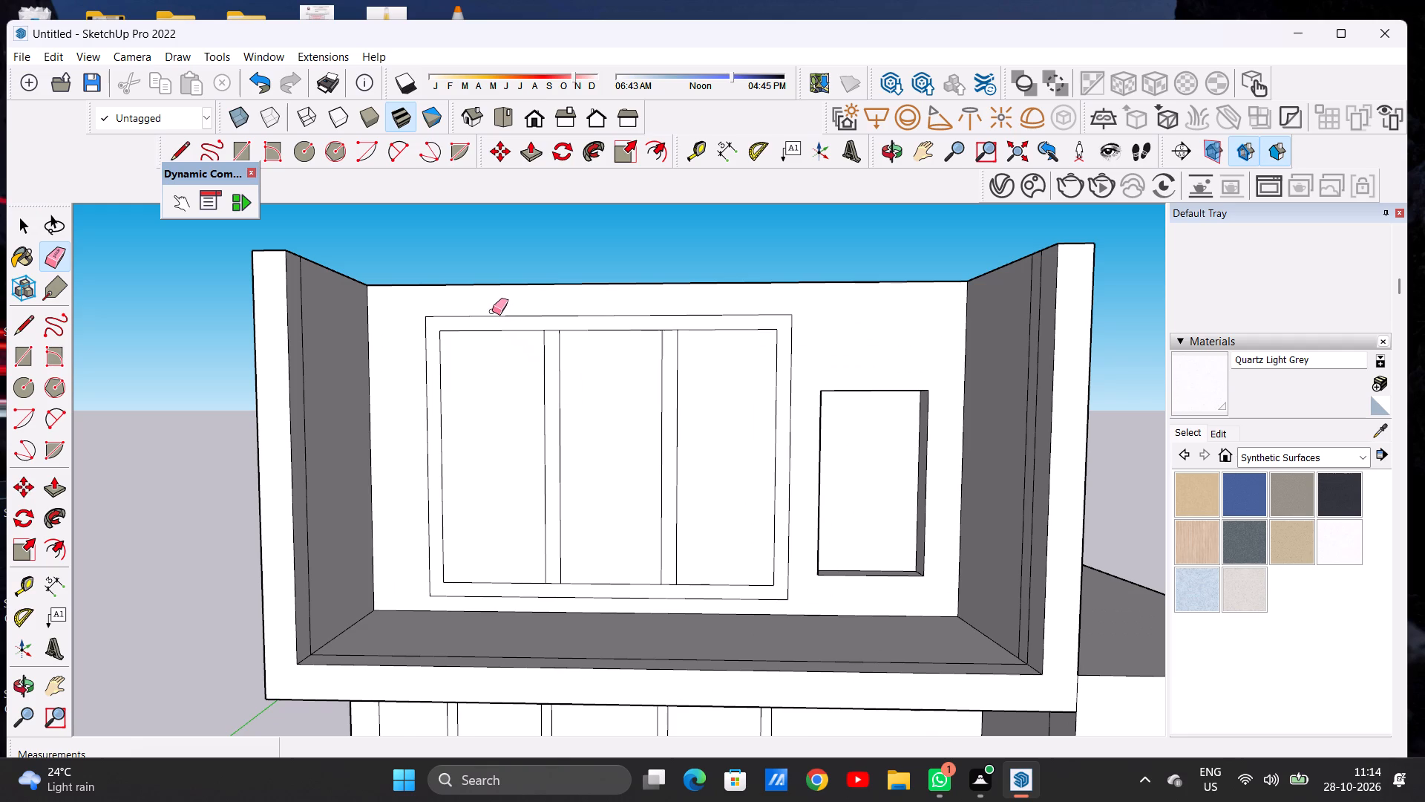
left_click(514, 314)
left_click(425, 322)
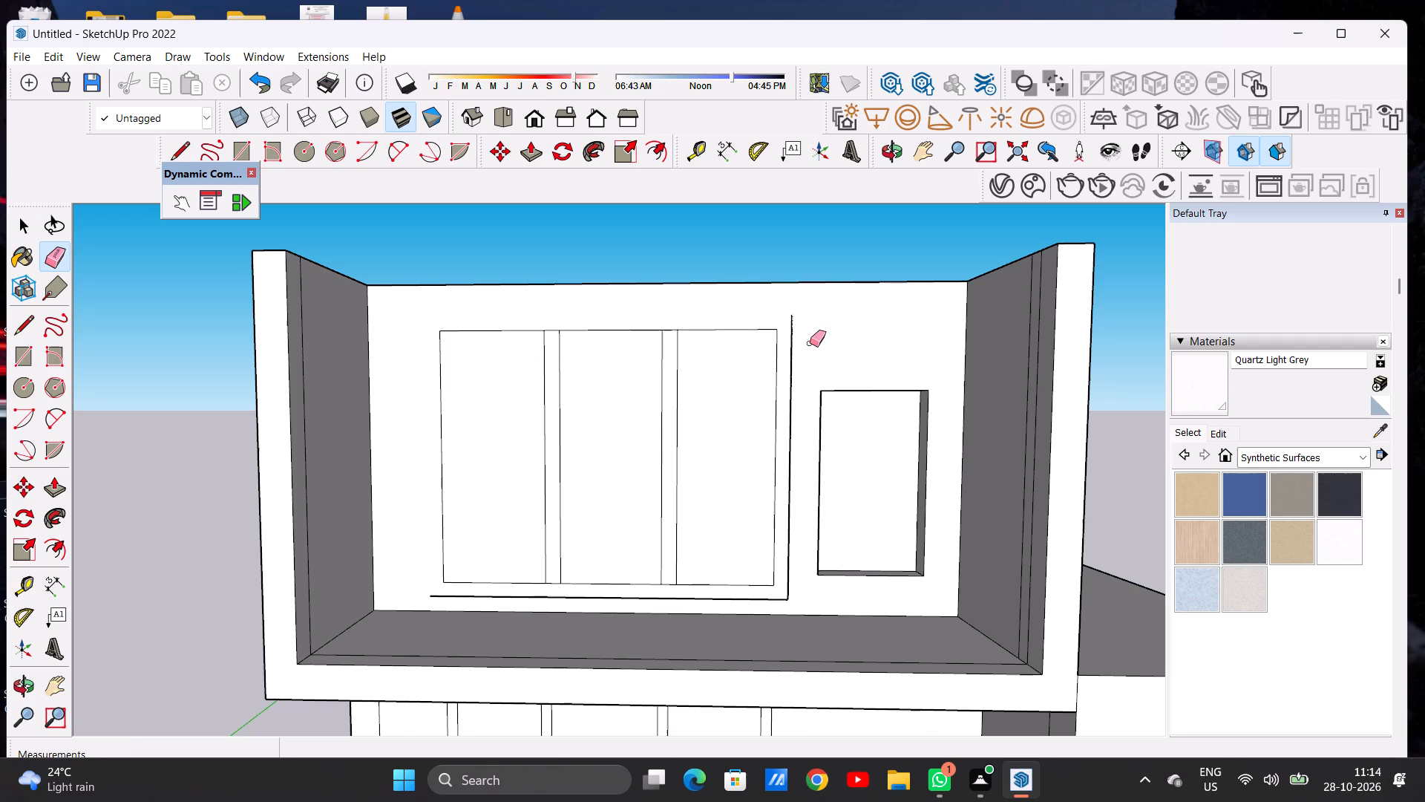
left_click(793, 336)
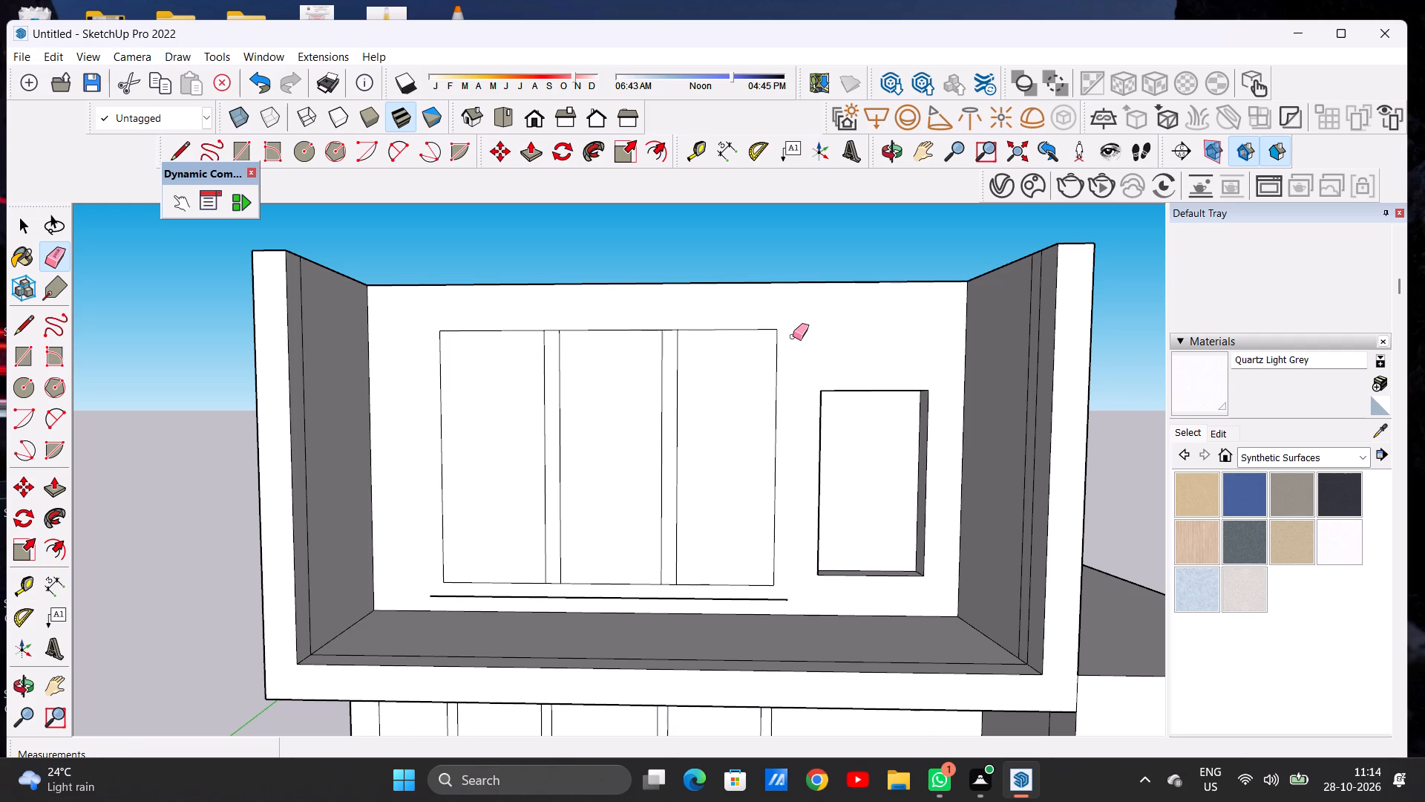
scroll(782, 330, "down", 6)
scroll(749, 506, "up", 6)
scroll(782, 479, "down", 1)
scroll(782, 479, "up", 3)
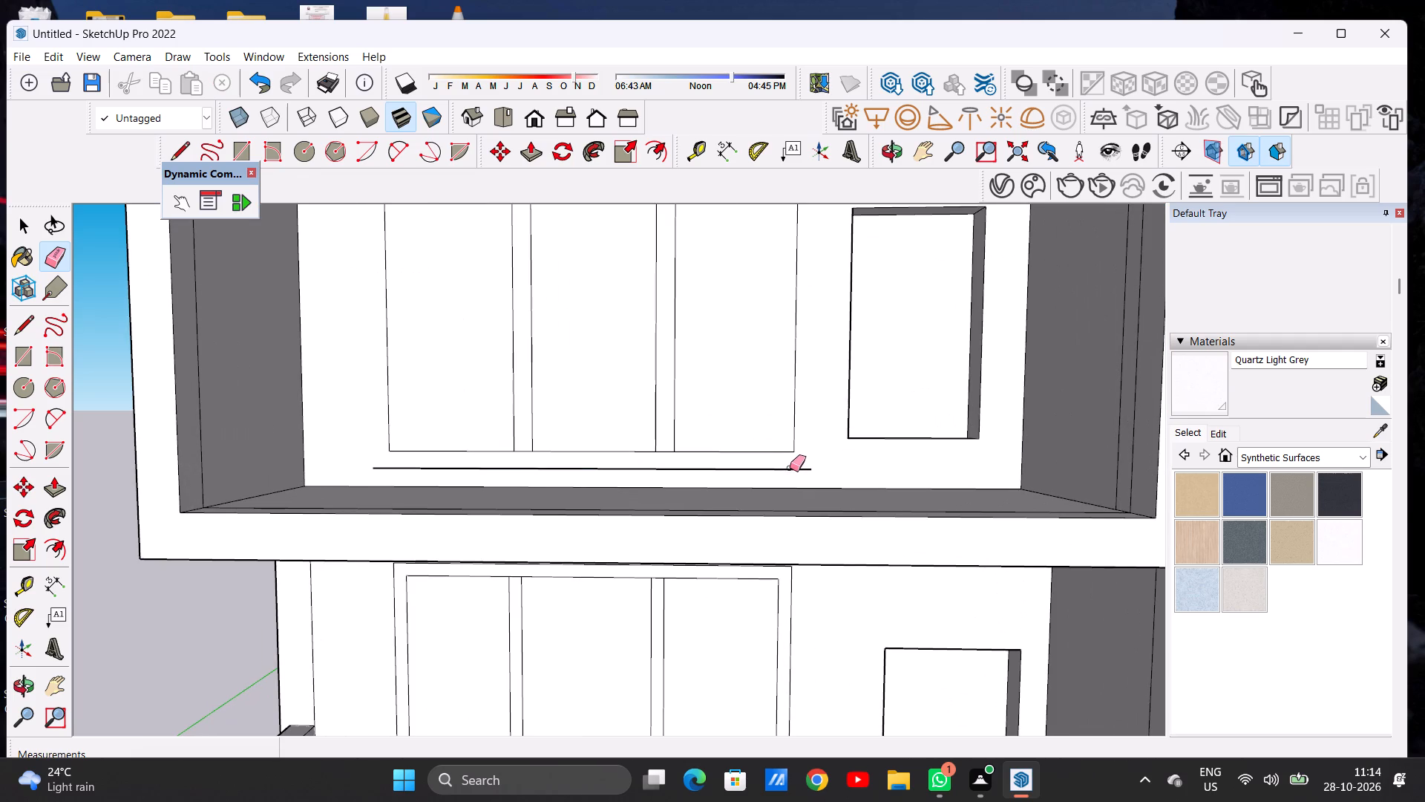
left_click(790, 468)
key("space")
Erase the lines of both mullions inside the top-storey window, leaving one plain rectangle.
scroll(669, 430, "down", 4)
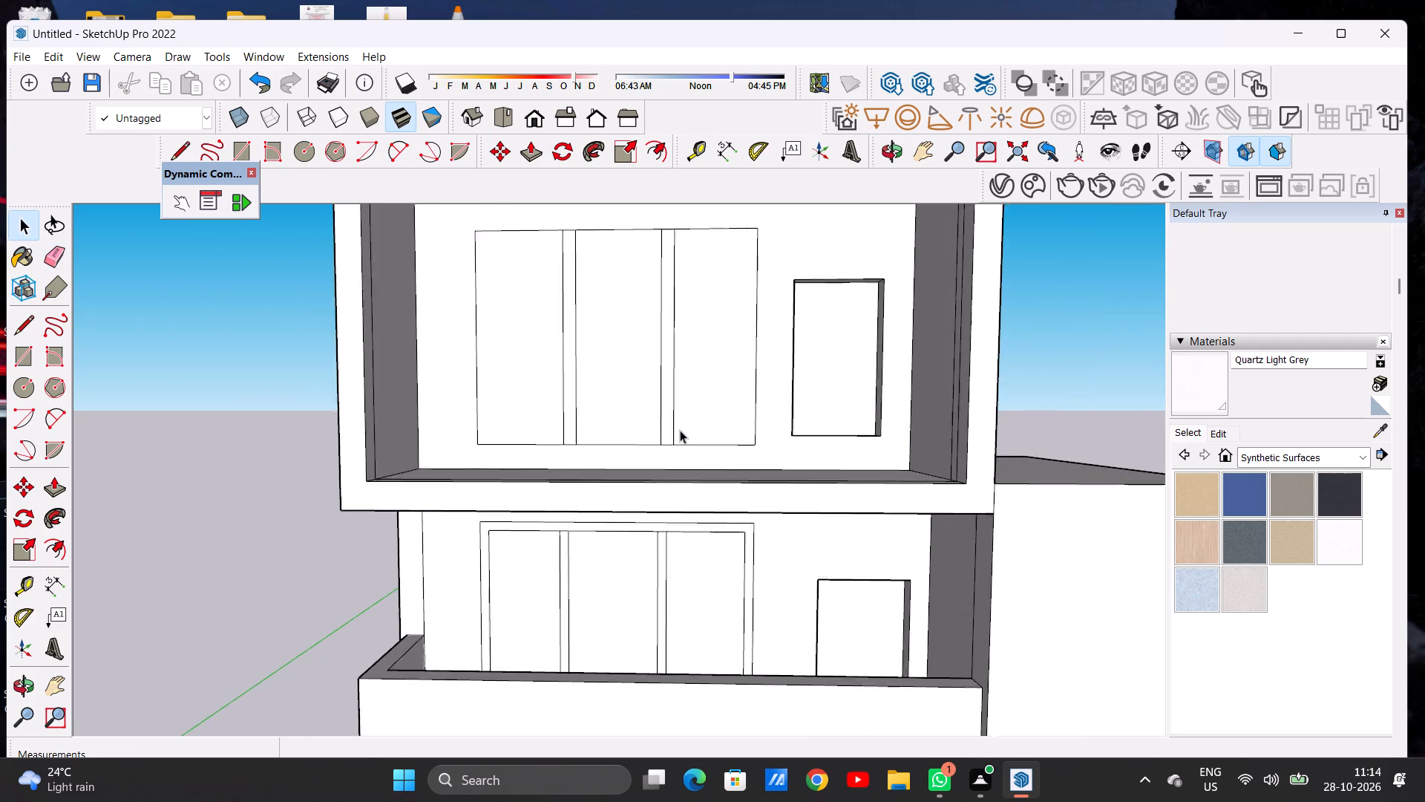
scroll(680, 430, "down", 4)
scroll(692, 387, "up", 4)
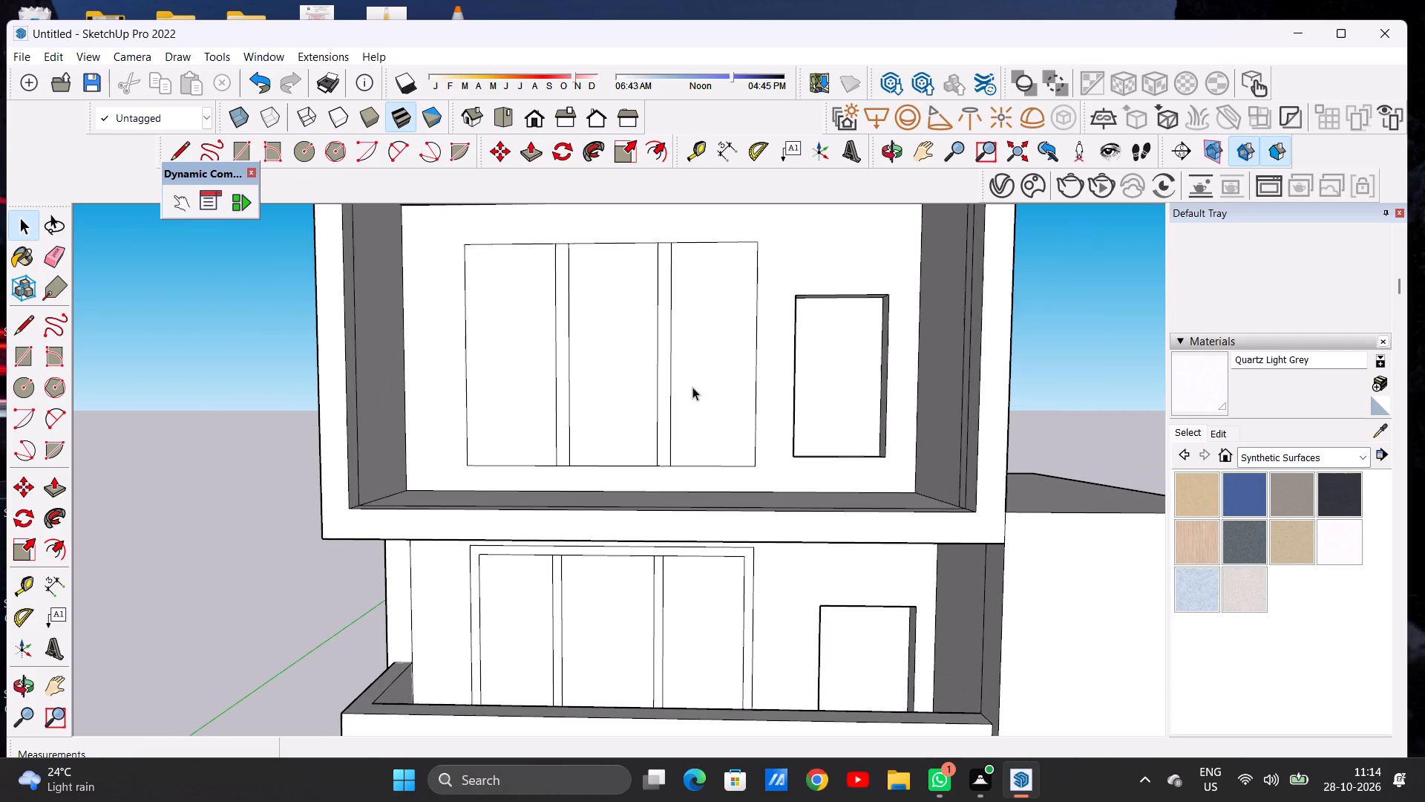
key("e")
left_click_drag(561, 373, 571, 383)
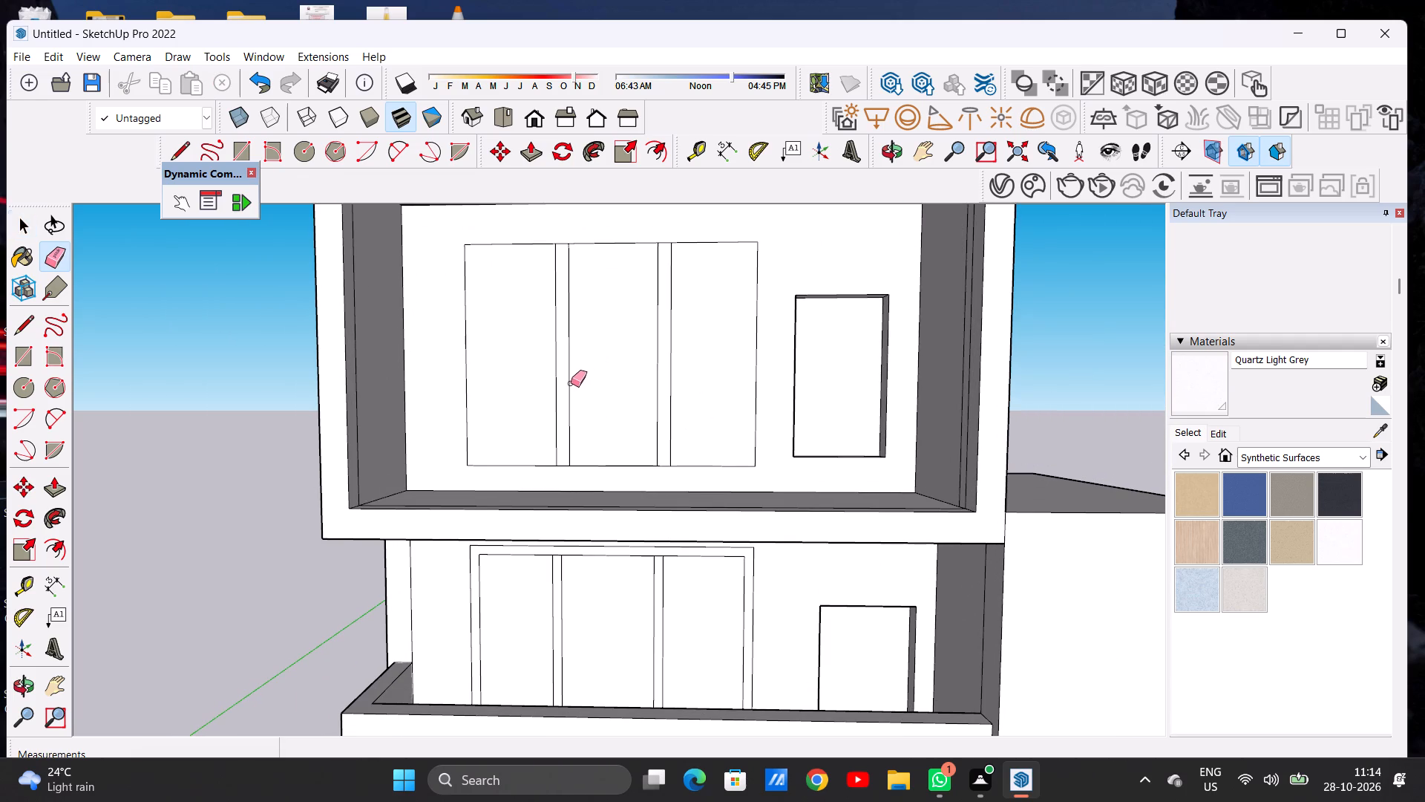
left_click_drag(571, 383, 571, 385)
left_click_drag(551, 374, 558, 376)
left_click_drag(674, 360, 651, 370)
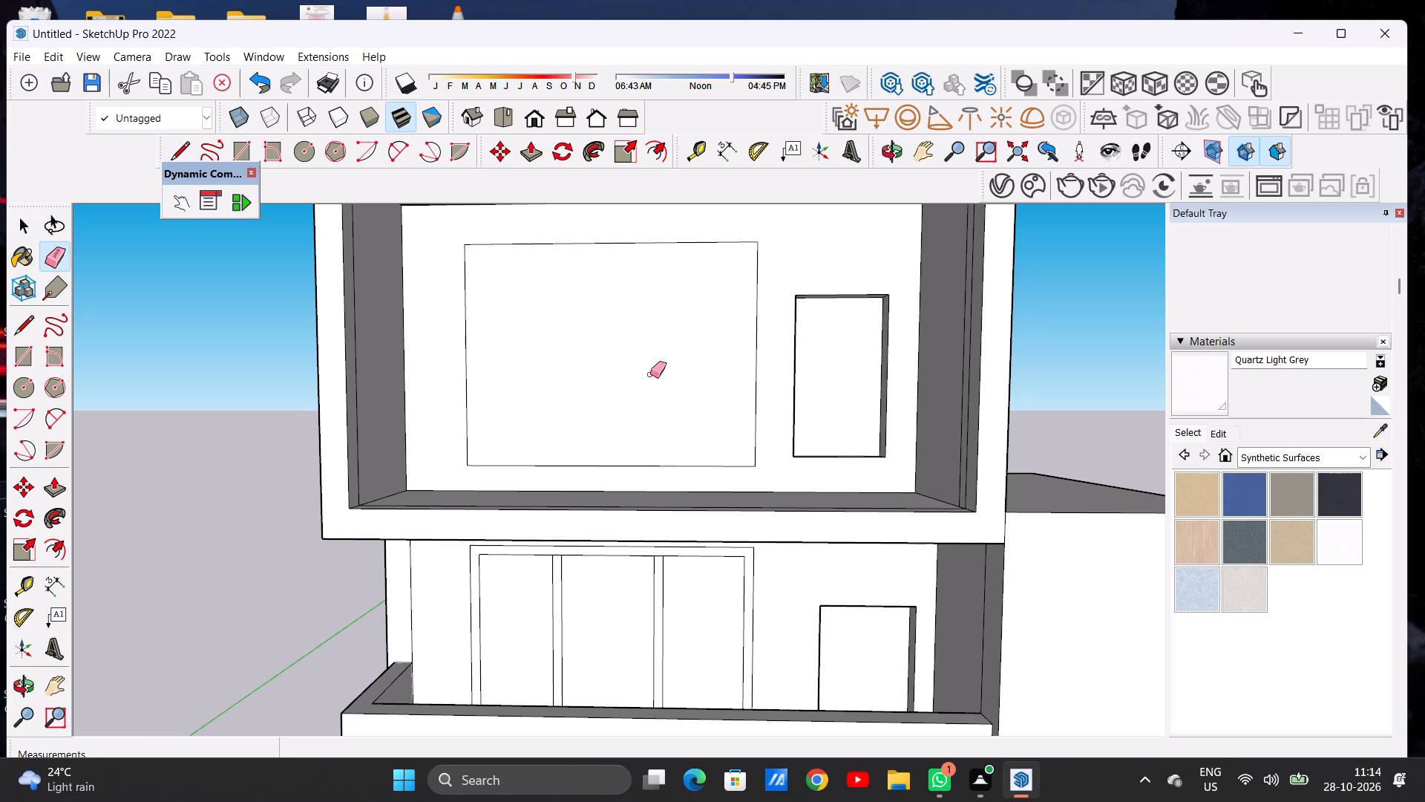
key("space")
Offset the top-storey window rectangle inward by about 4 1/8" to form a new frame.
scroll(649, 431, "down", 10)
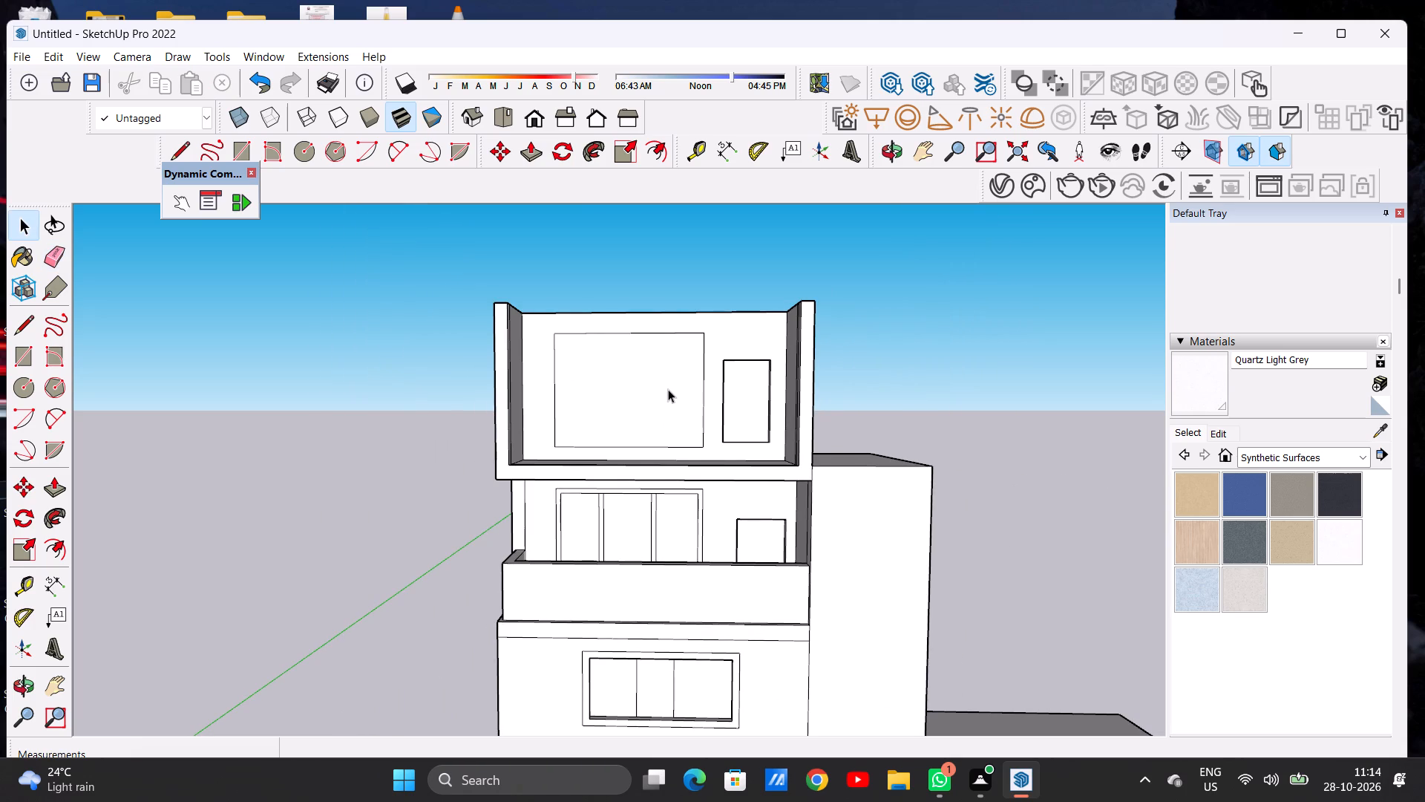
scroll(668, 389, "up", 5)
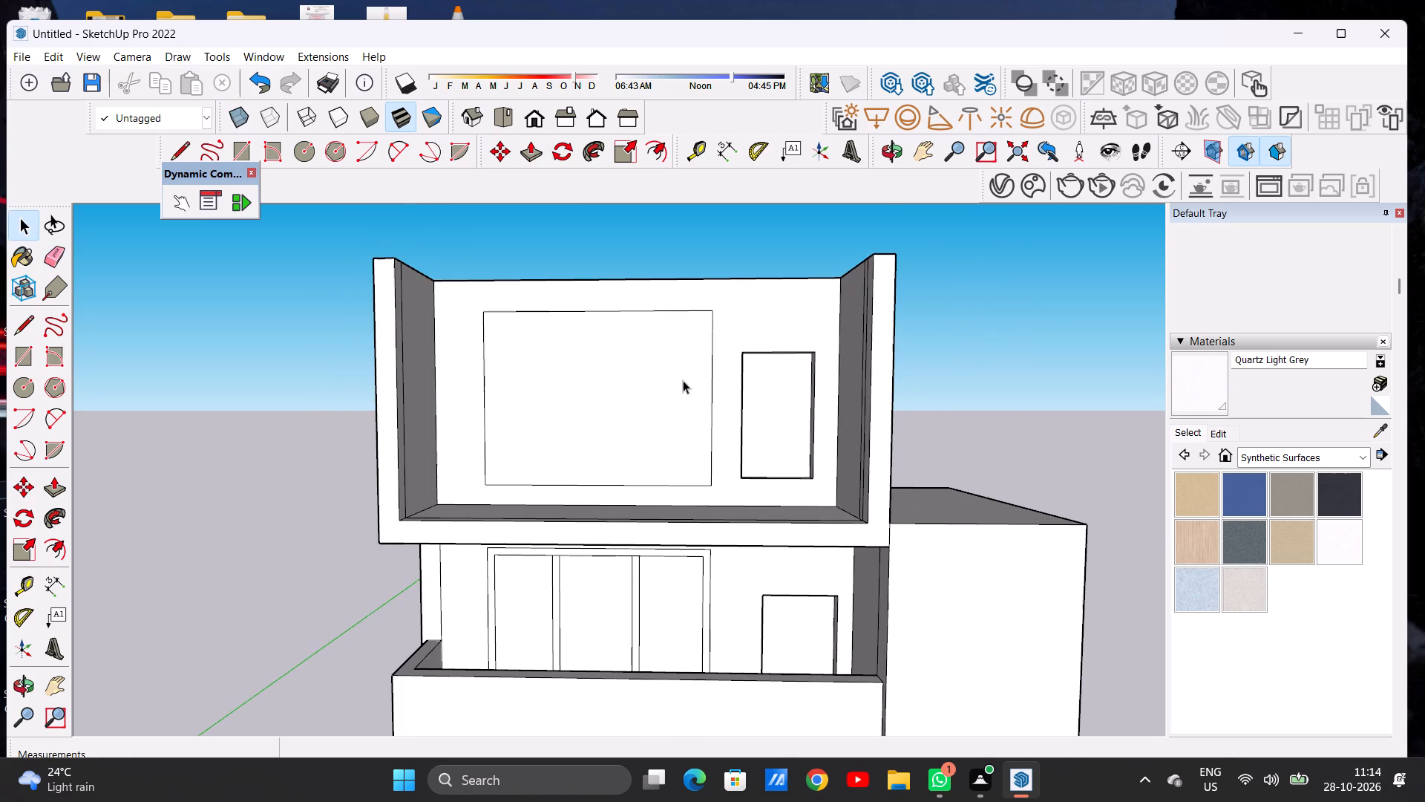
type("OF")
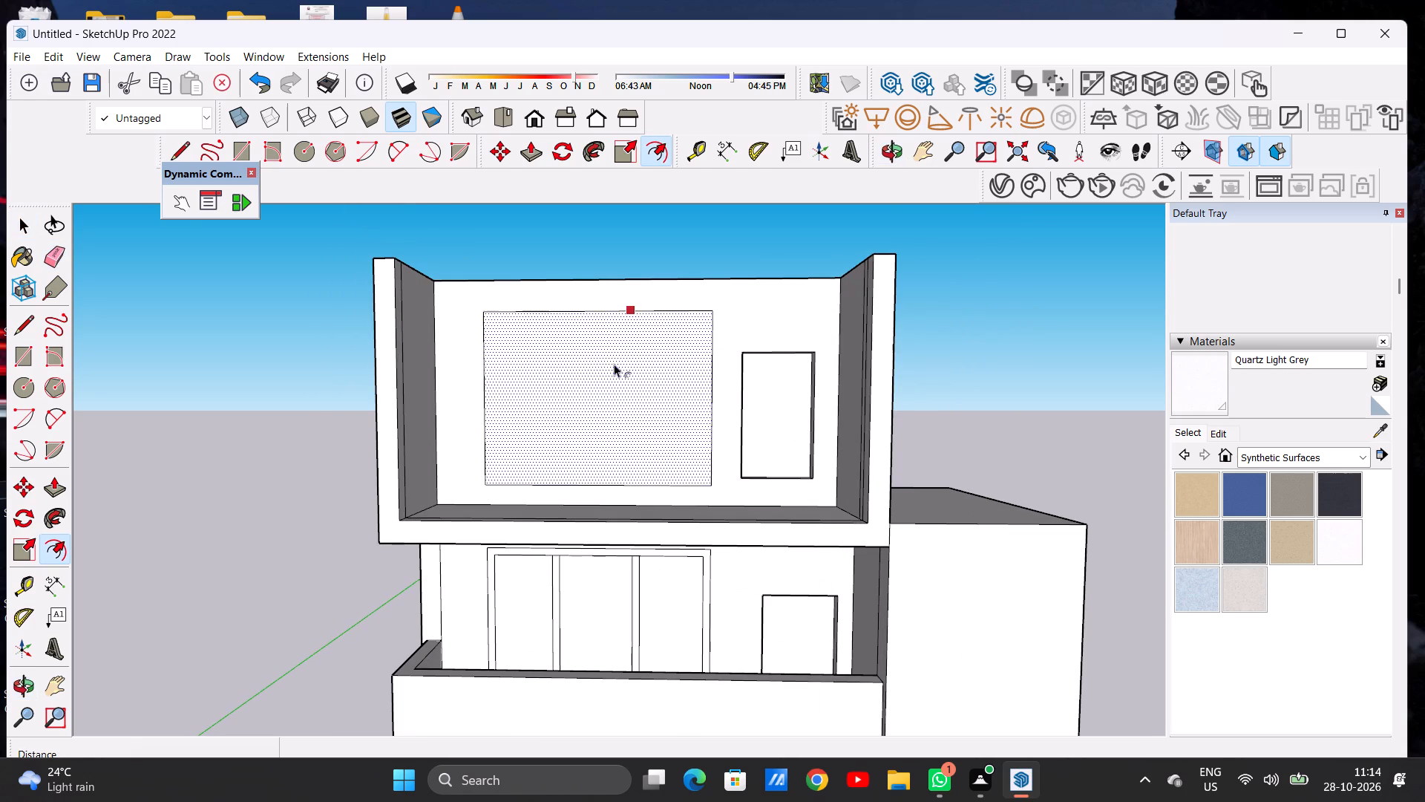
scroll(571, 361, "up", 6)
left_click(571, 361)
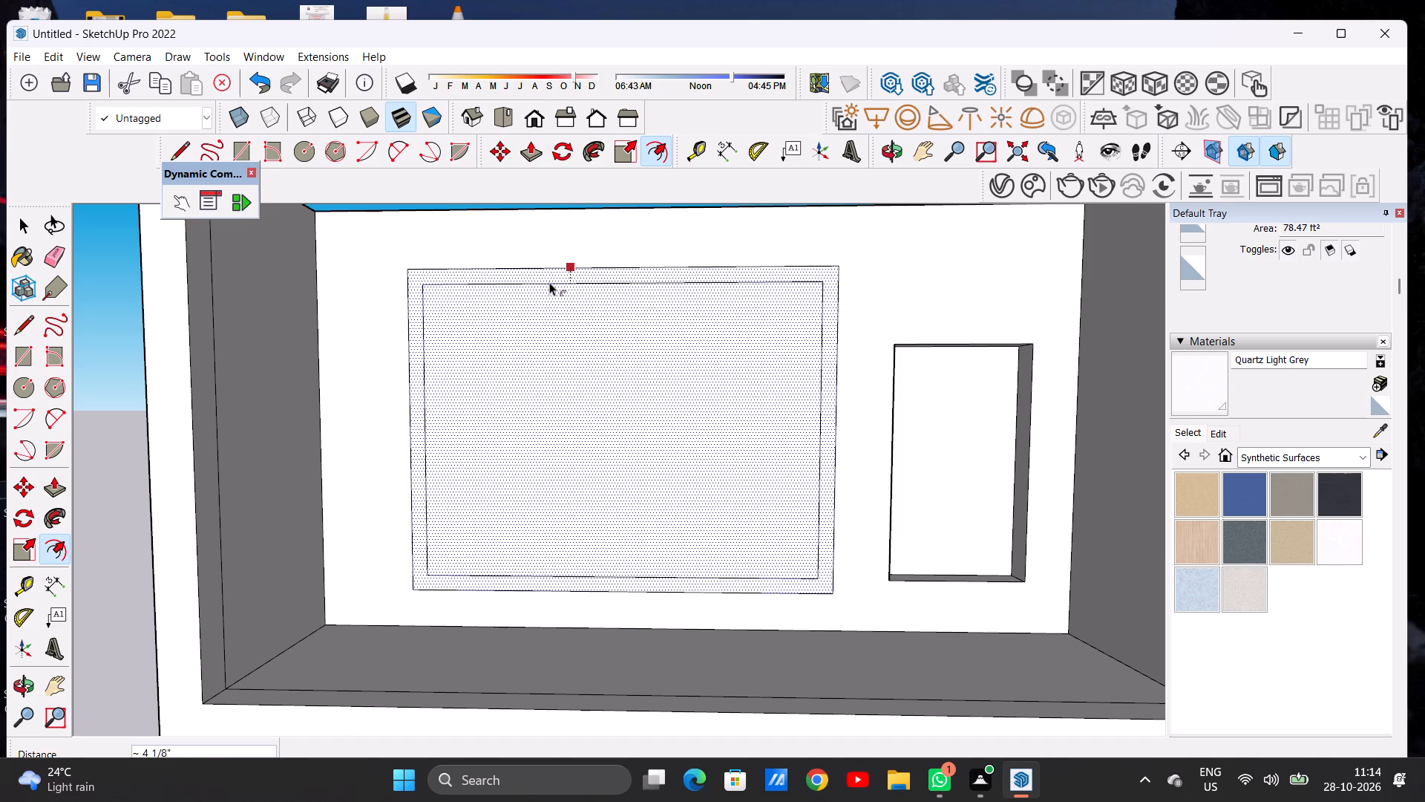
left_click(549, 282)
key("space")
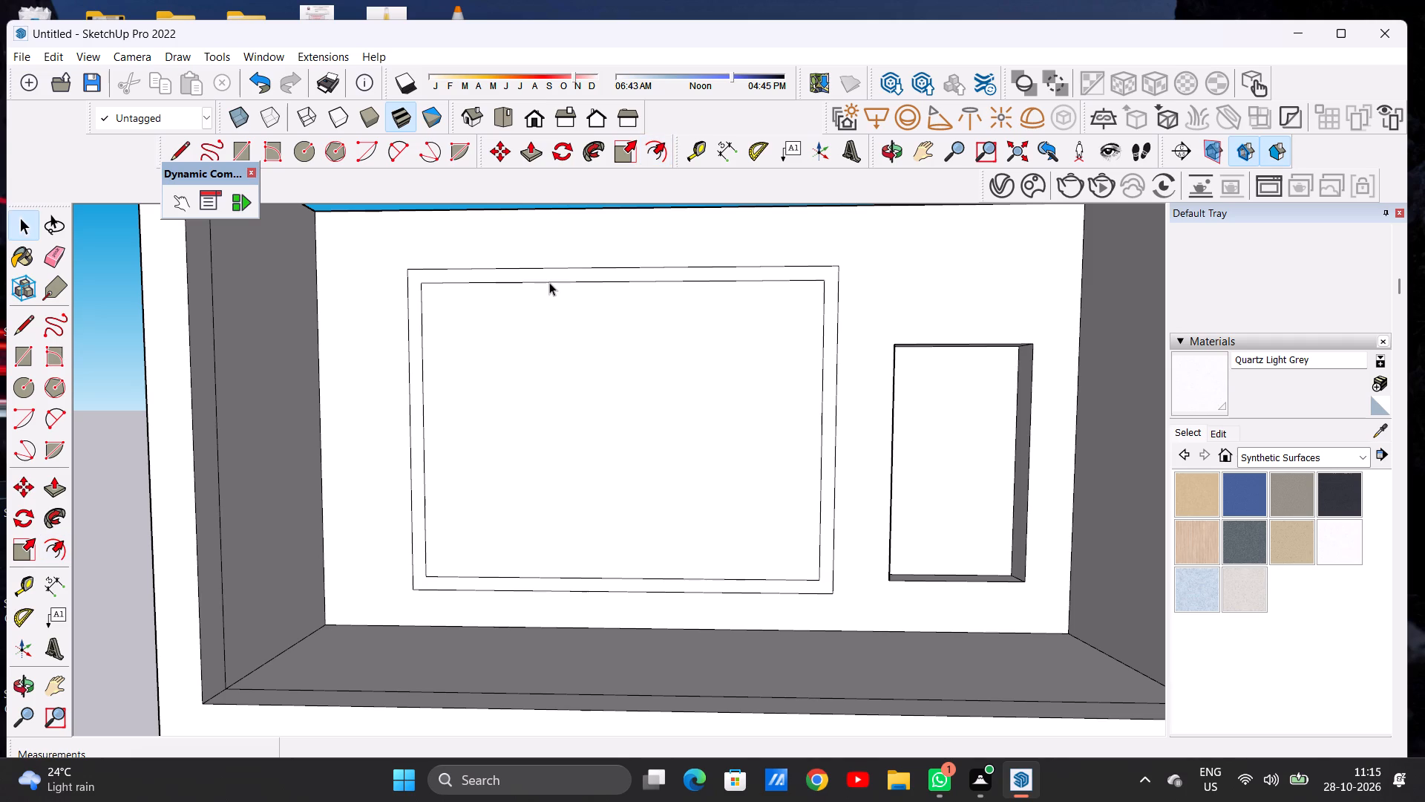
Draw two closely spaced vertical lines, each about 7' 7/8" long, inside the new frame to form the first mullion.
key("l")
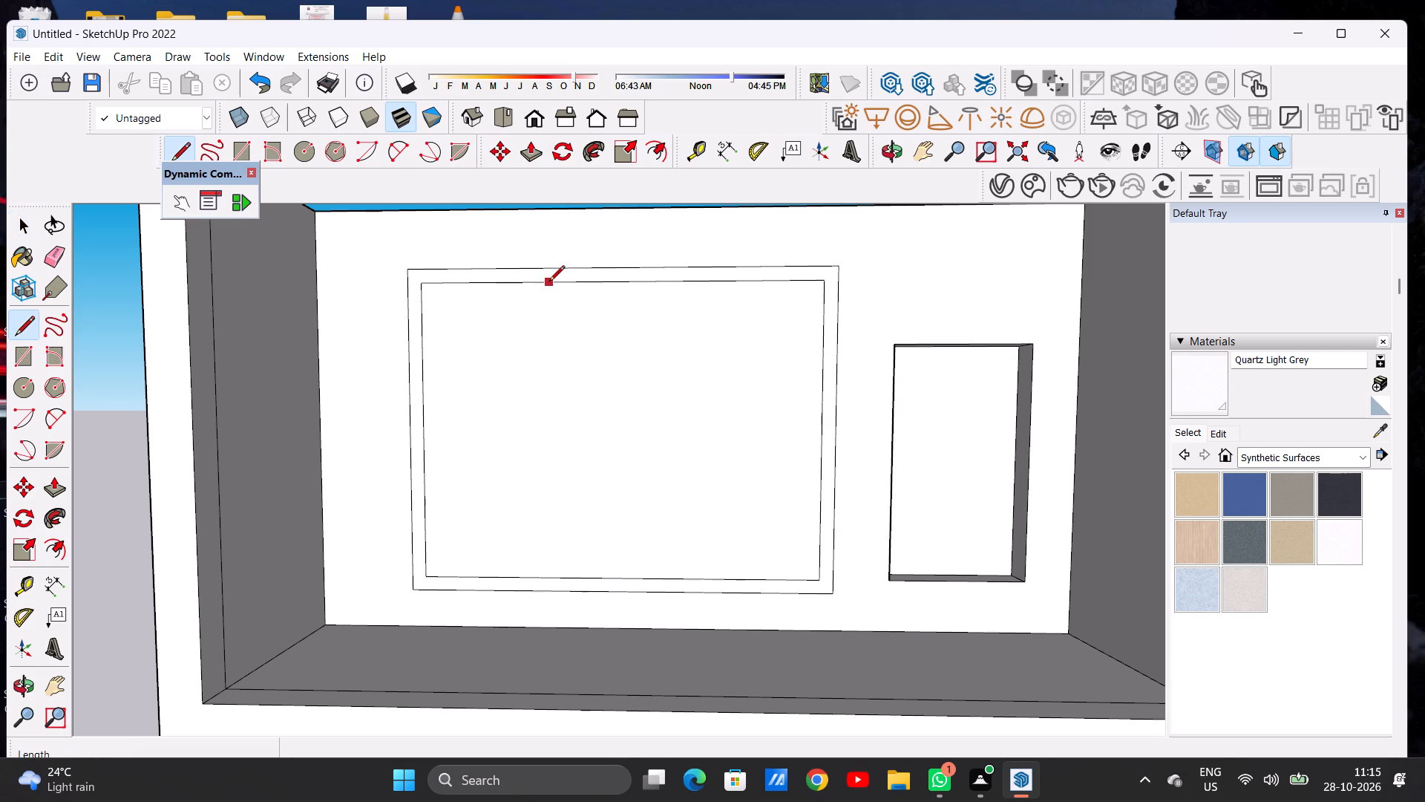
scroll(545, 289, "down", 6)
scroll(558, 312, "up", 3)
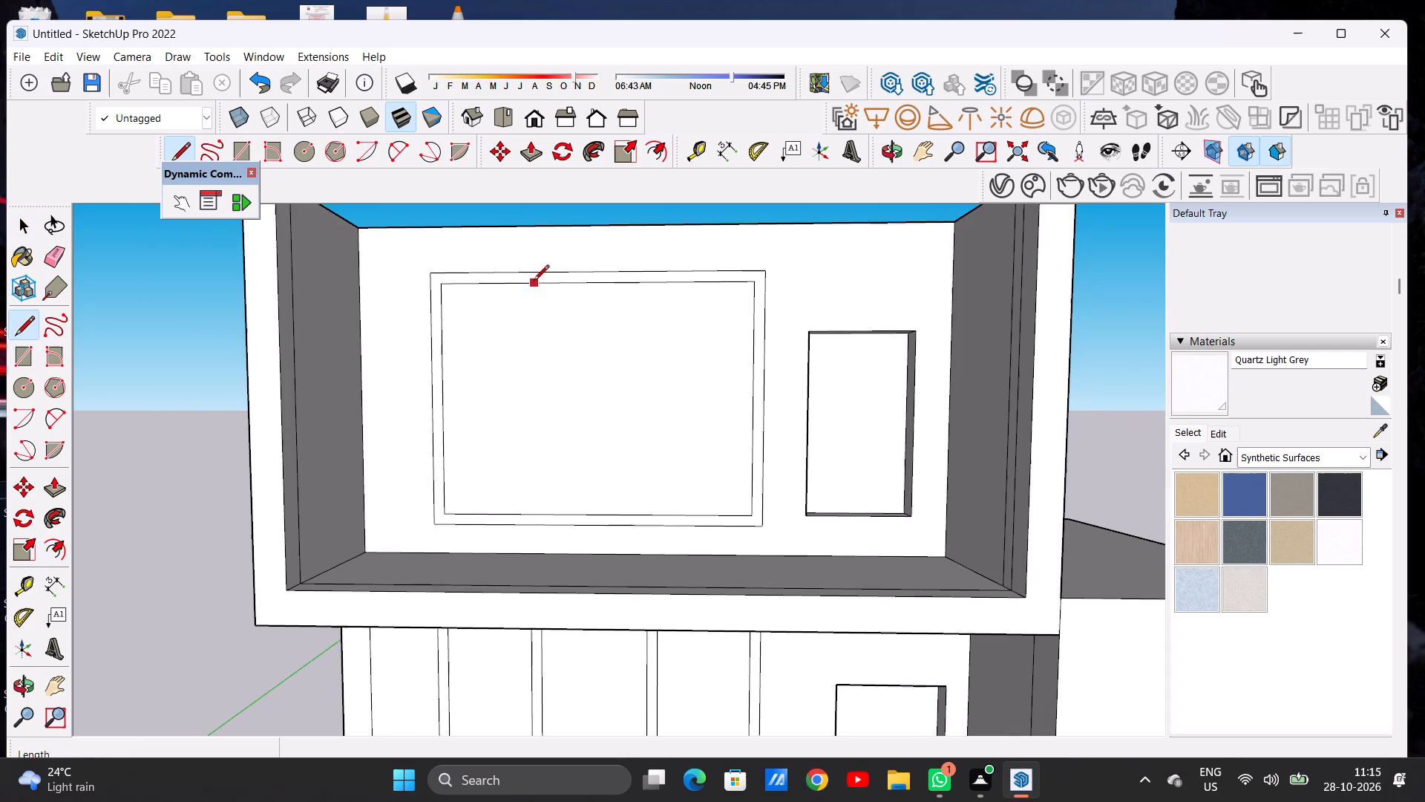
left_click(541, 287)
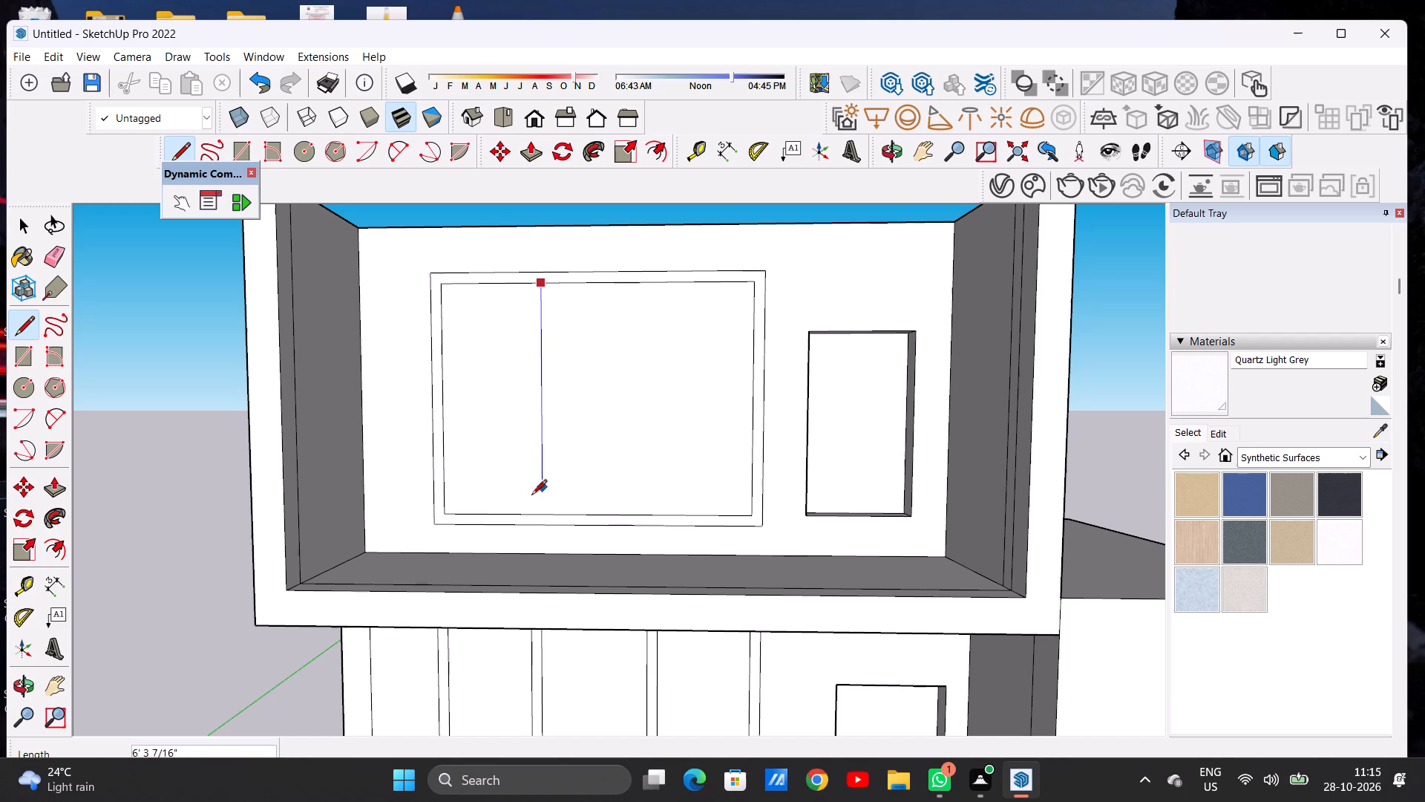
left_click(543, 509)
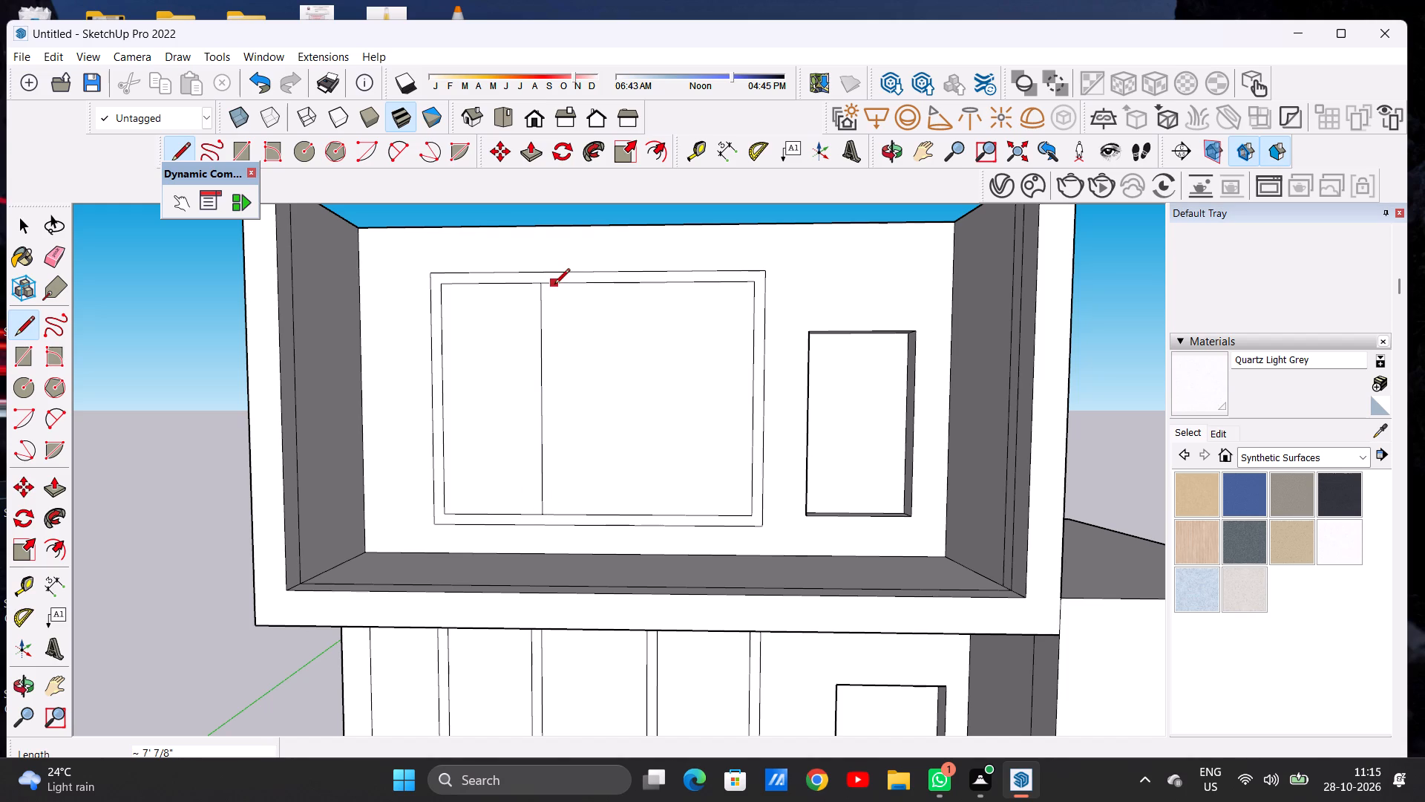
left_click(554, 285)
left_click(554, 515)
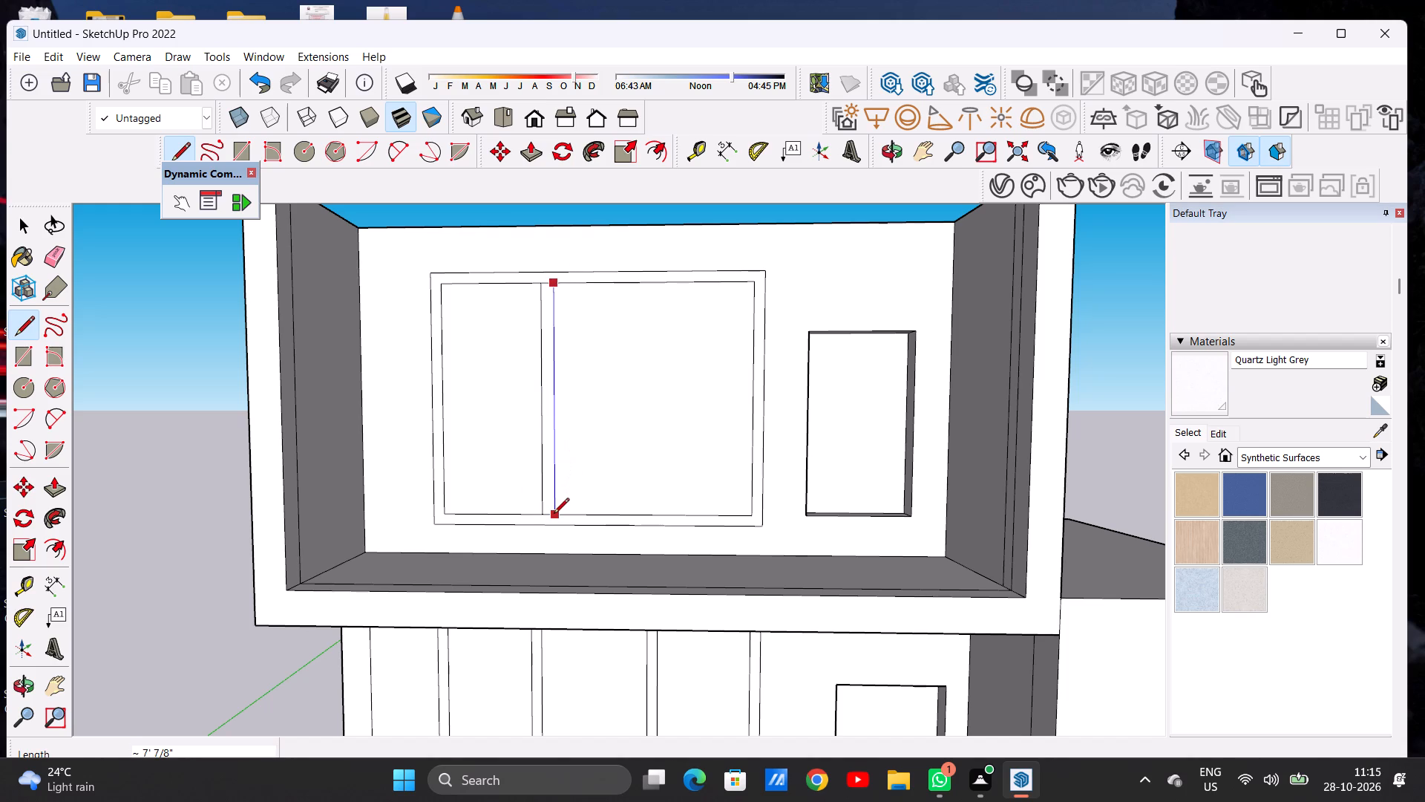
key("space")
Copy the mullion strip about 3' 5 1/4" towards the tower side within the top-storey window frame.
scroll(551, 514, "down", 4)
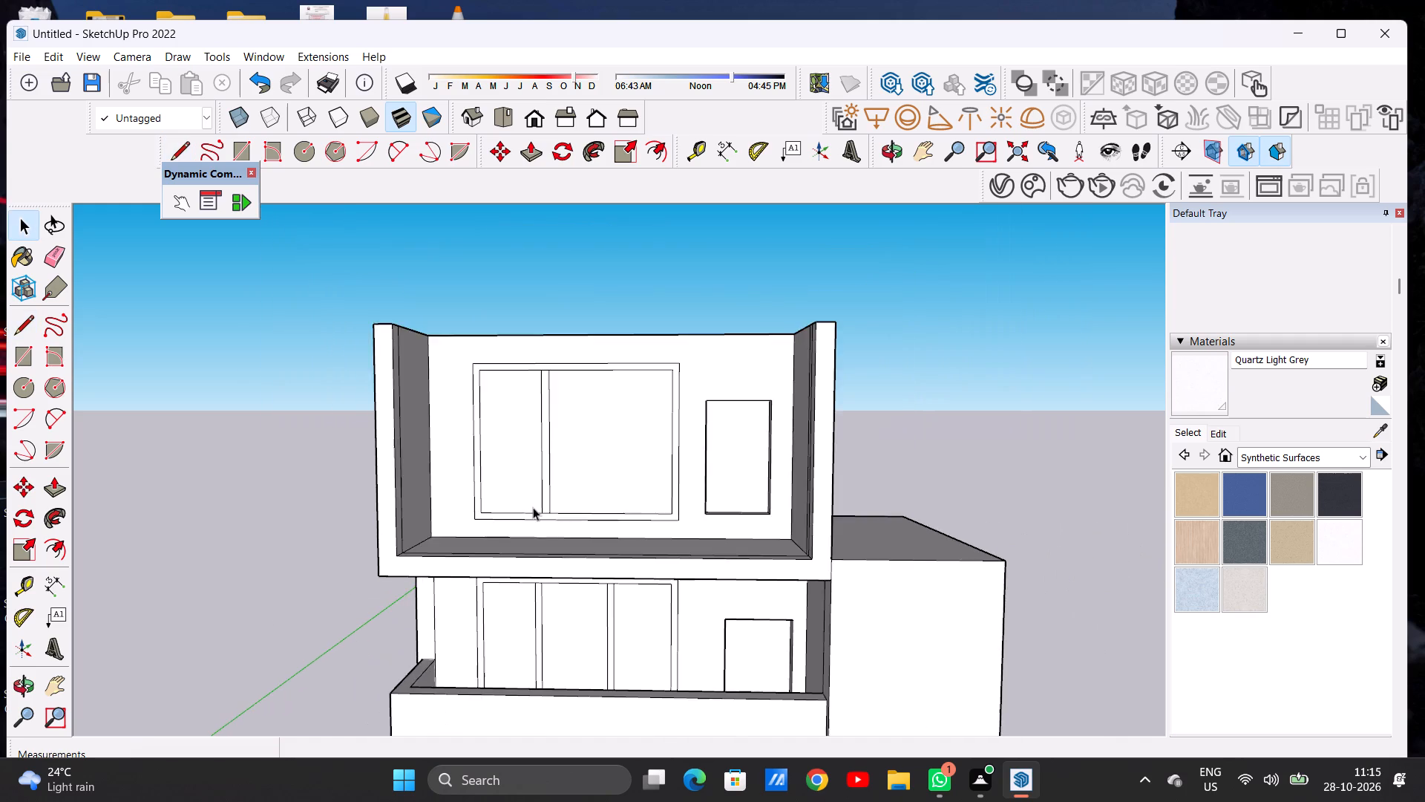
scroll(533, 507, "down", 6)
scroll(540, 495, "up", 11)
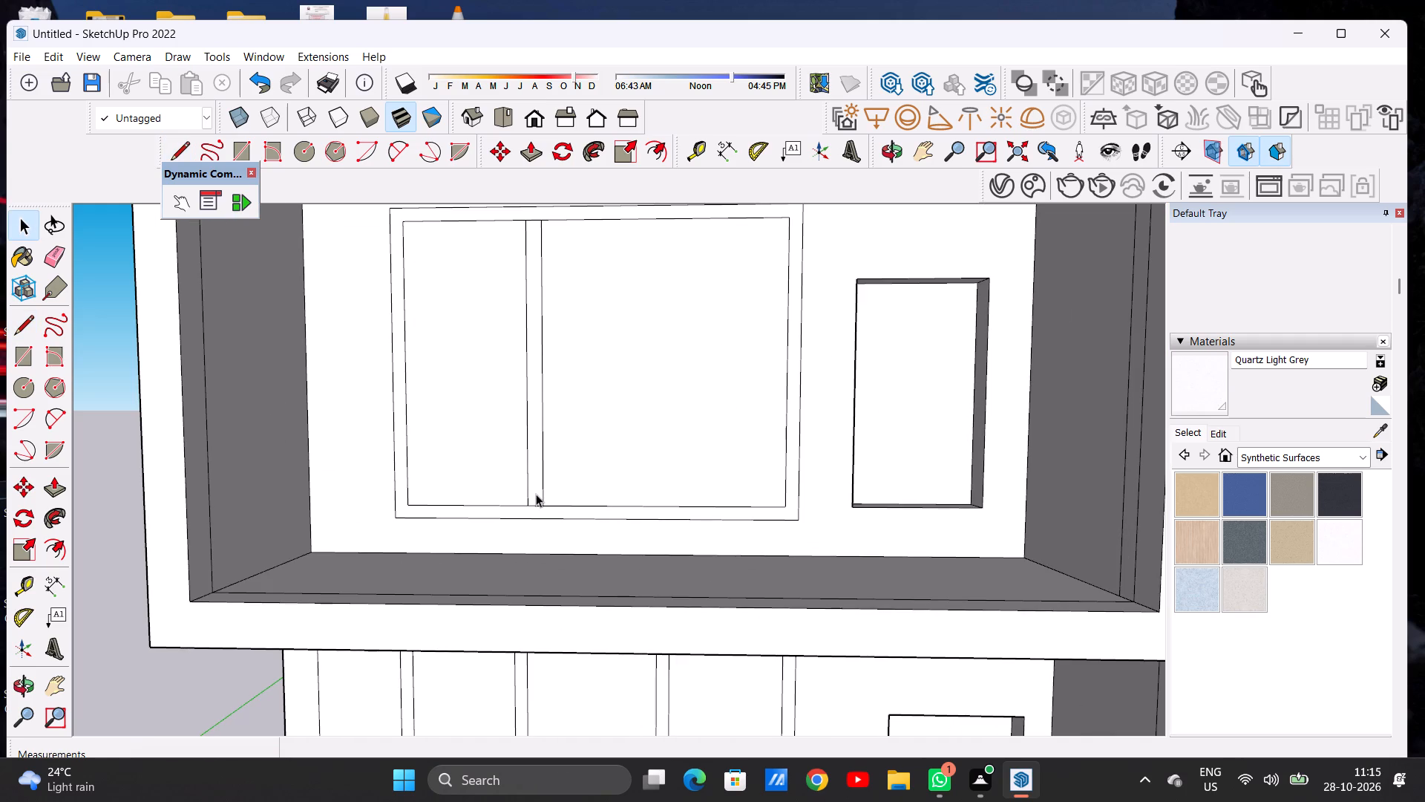
double_click(535, 493)
key("m")
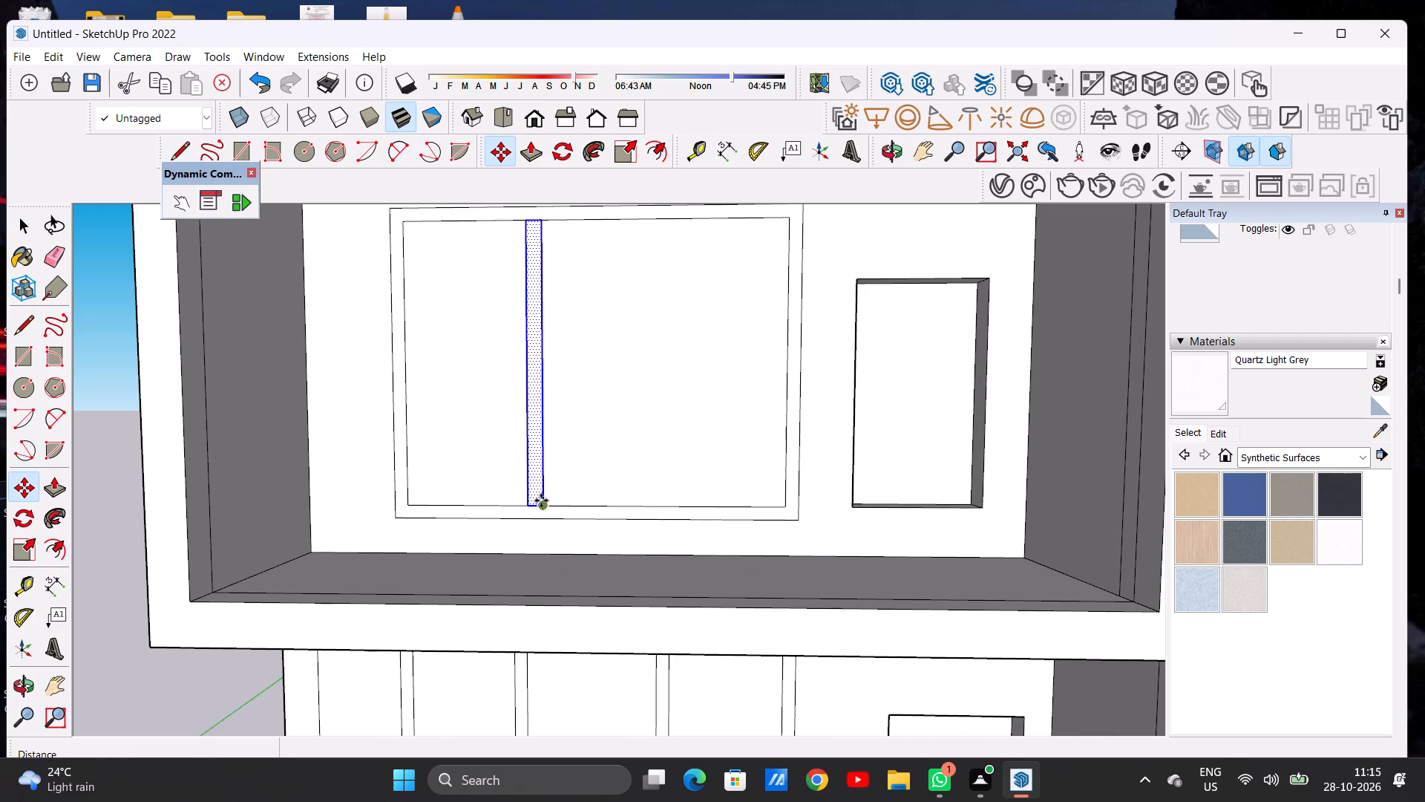
left_click(541, 502)
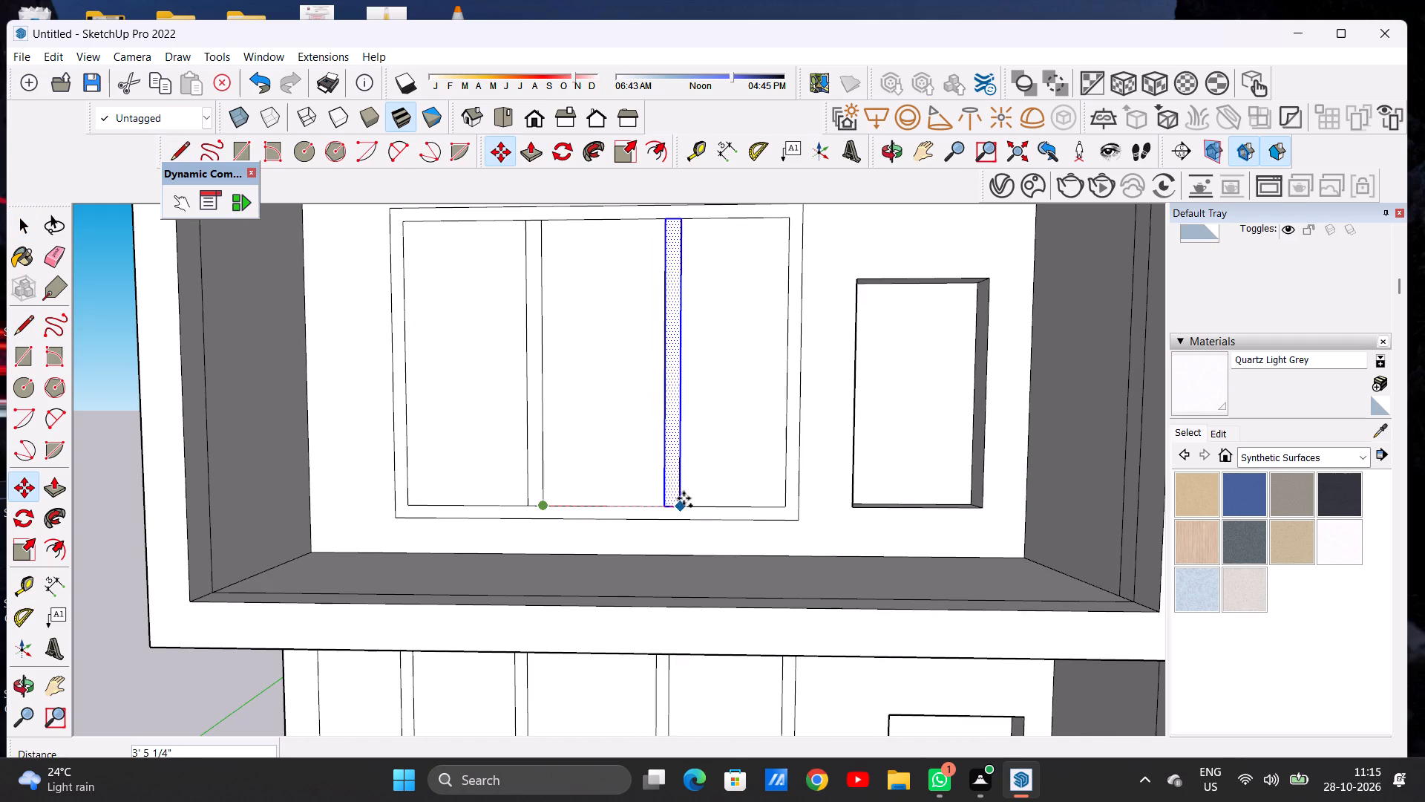
left_click(684, 498)
key("space")
Move the copied mullion about 4 7/16" back towards the first mullion to even out the panes.
scroll(605, 454, "down", 5)
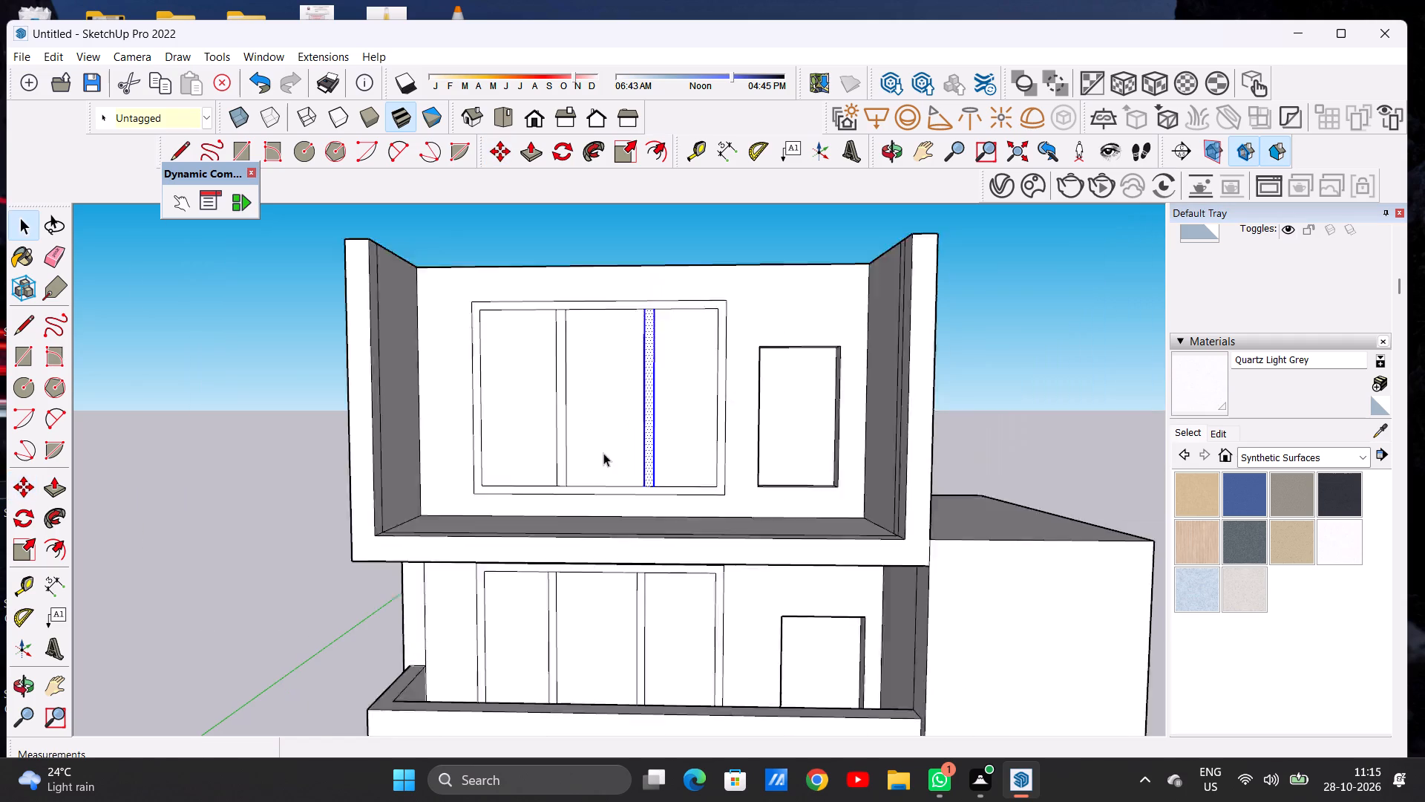
scroll(603, 453, "down", 8)
scroll(639, 475, "up", 9)
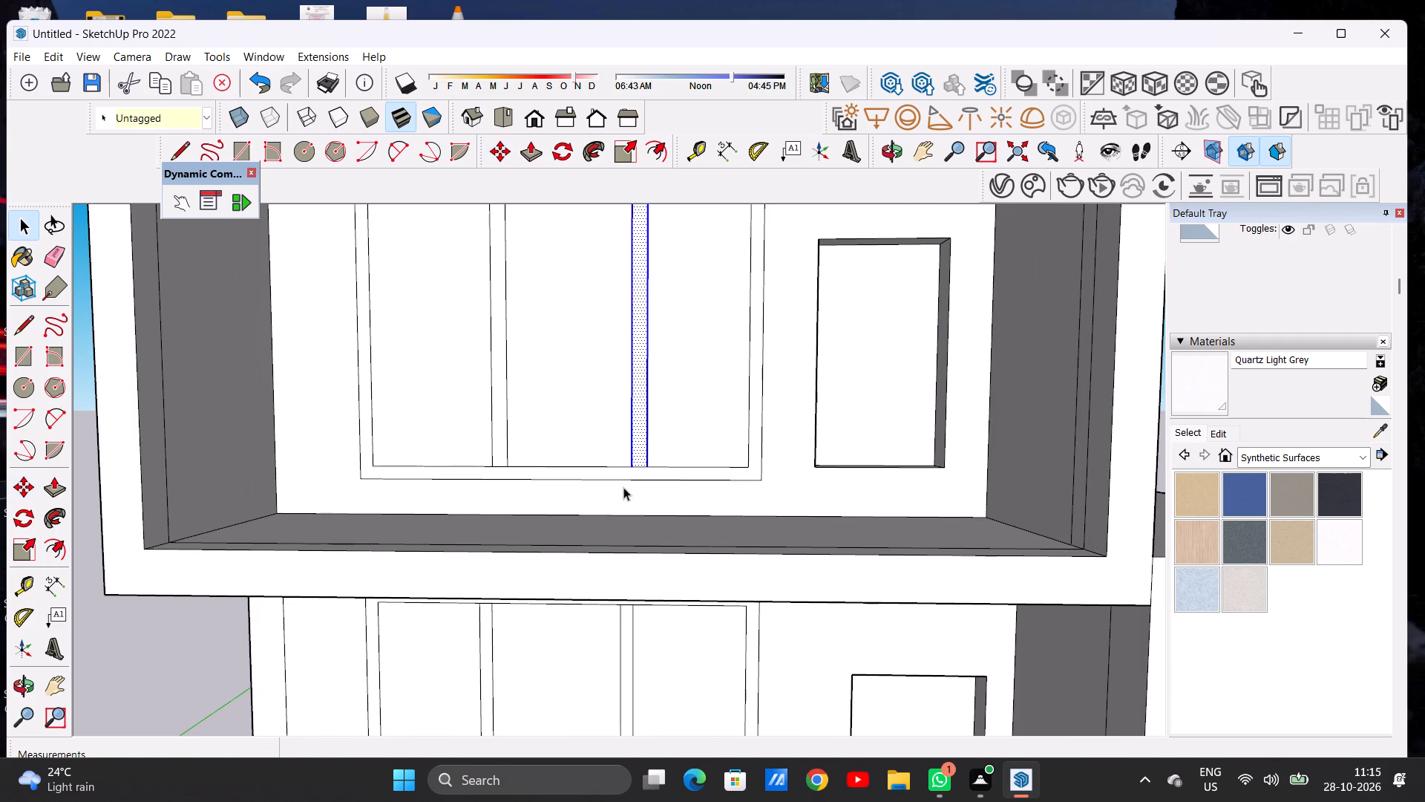
key("m")
scroll(635, 471, "up", 7)
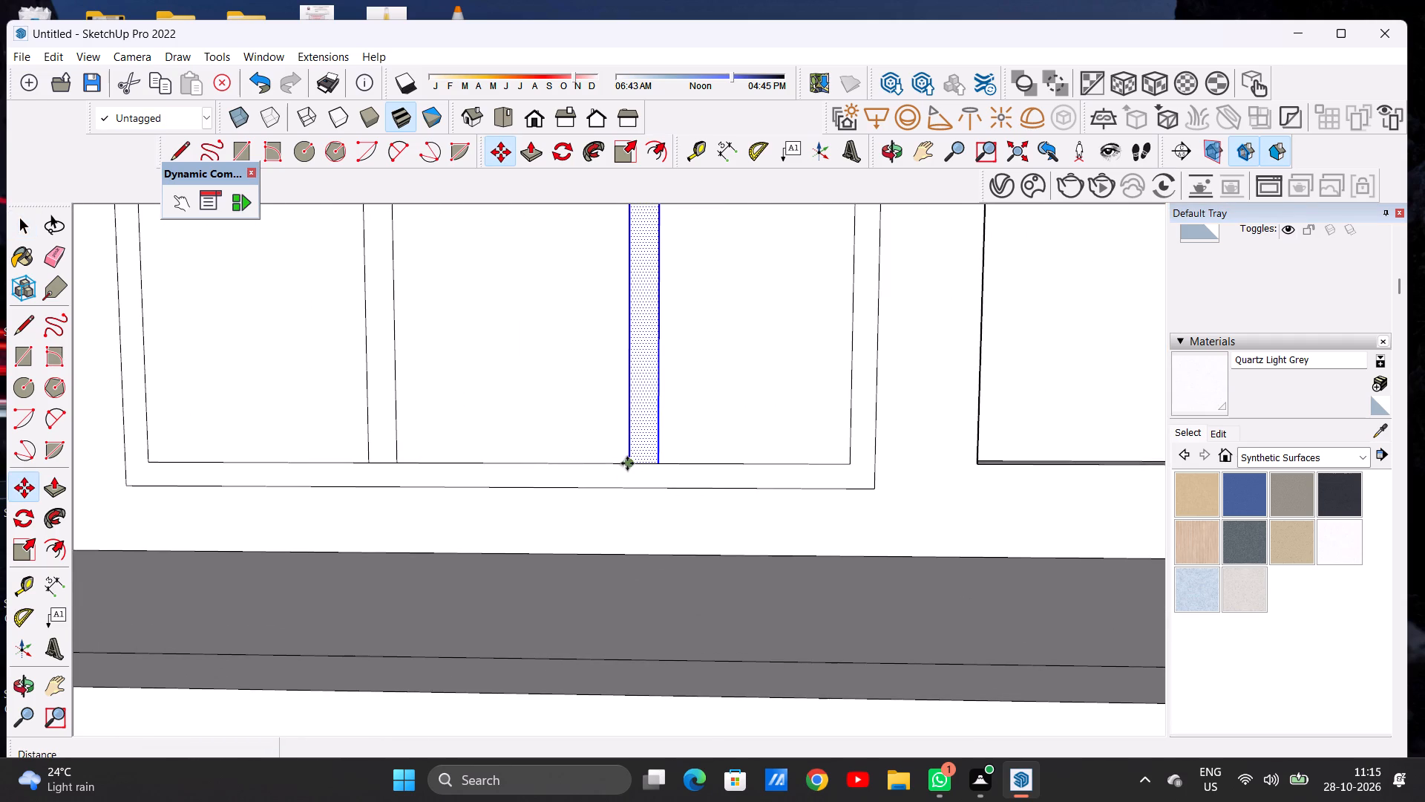
left_click(627, 463)
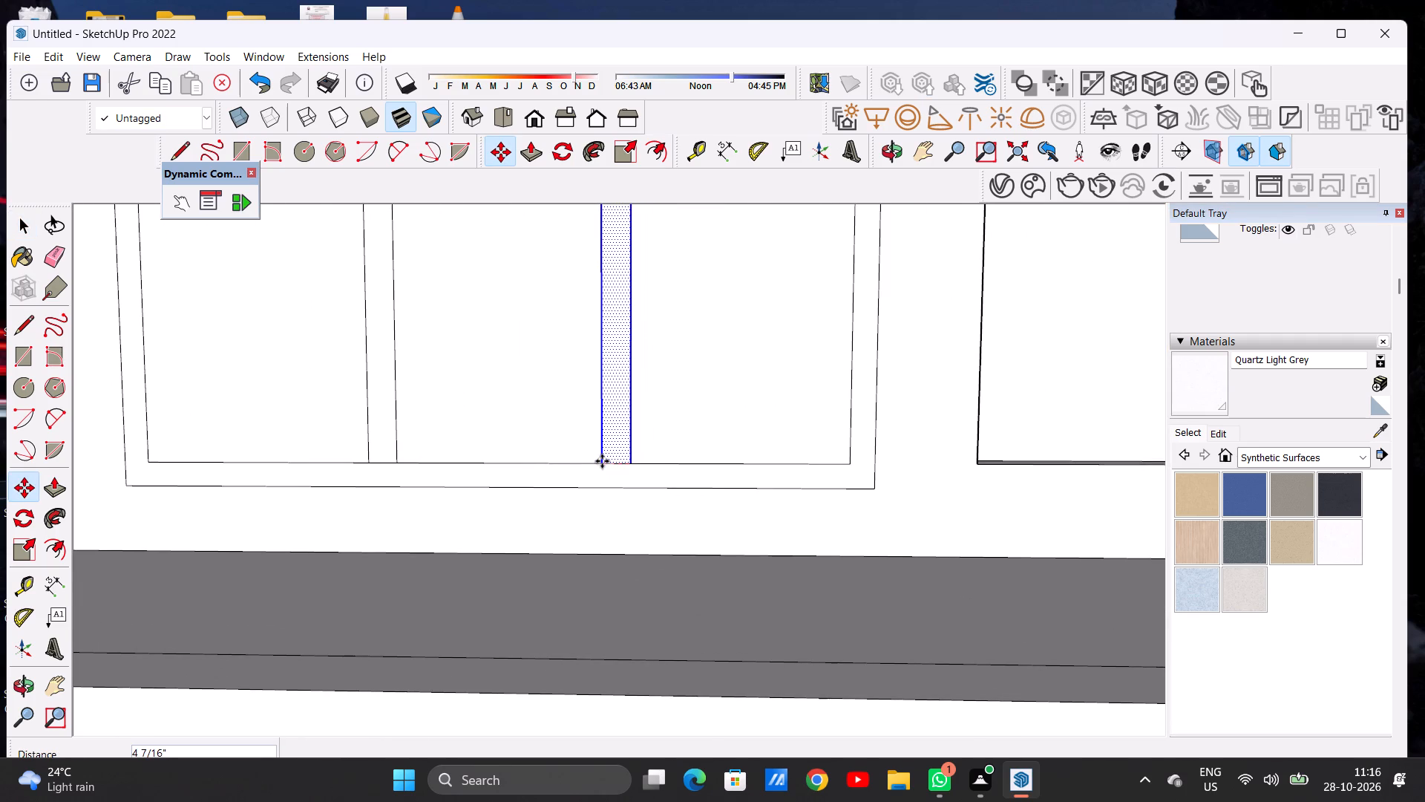
left_click(602, 461)
key("space")
scroll(652, 437, "down", 3)
scroll(652, 437, "up", 1)
scroll(652, 437, "down", 18)
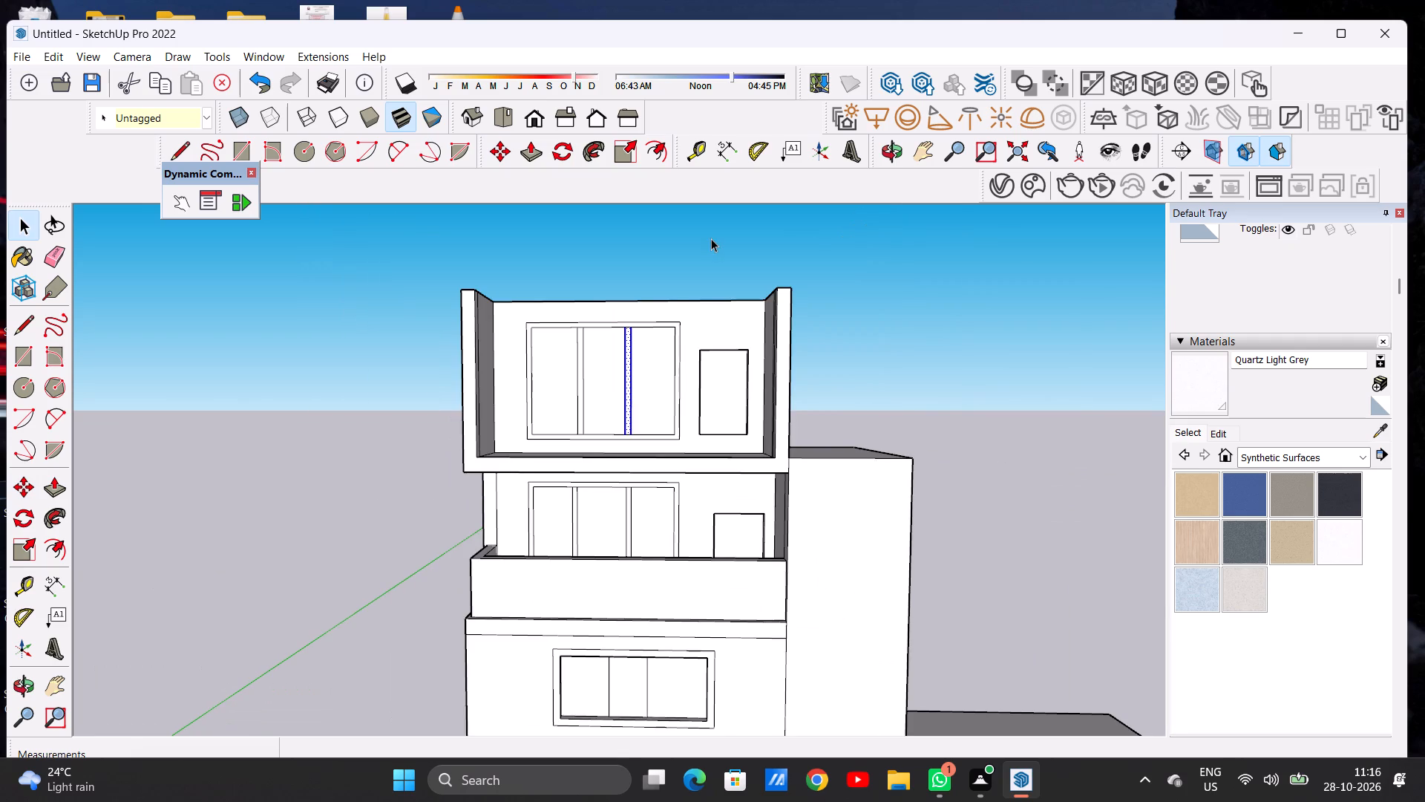
left_click(711, 238)
middle_click_drag(694, 348, 664, 362)
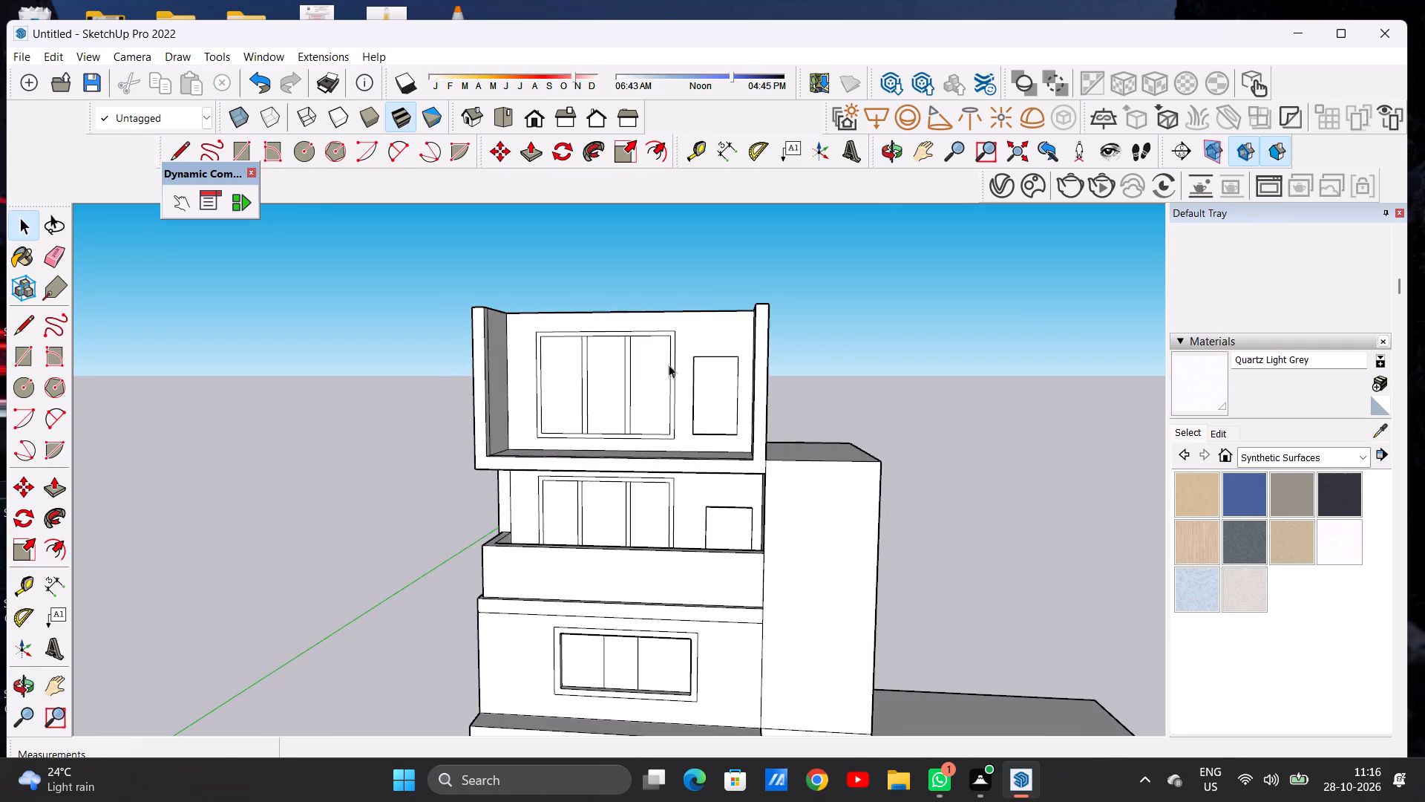
Examine the top-storey and terrace windows and side openings up close and against the whole front elevation.
scroll(709, 375, "down", 4)
scroll(708, 373, "up", 20)
middle_click_drag(725, 365, 724, 337)
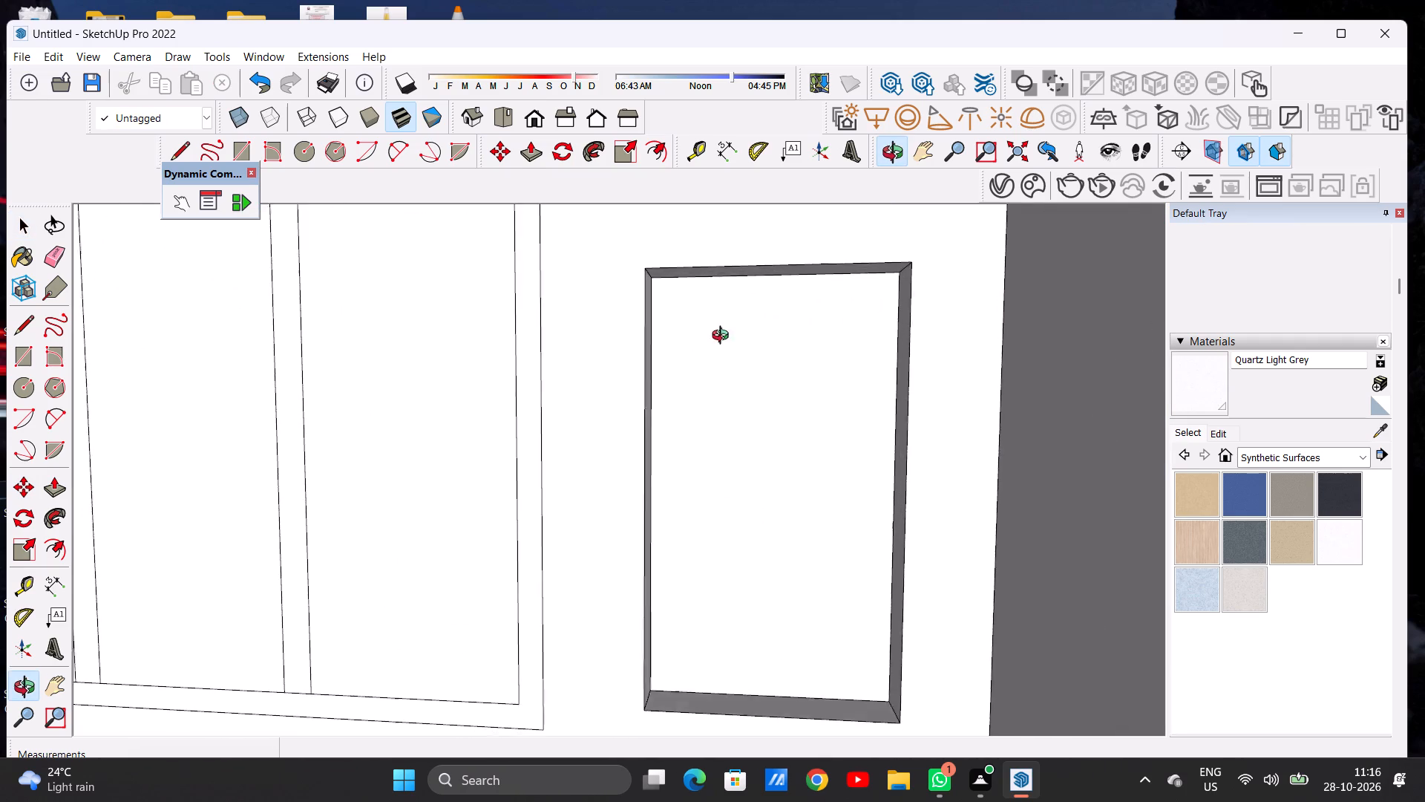
middle_click_drag(724, 337, 730, 281)
middle_click_drag(669, 281, 739, 379)
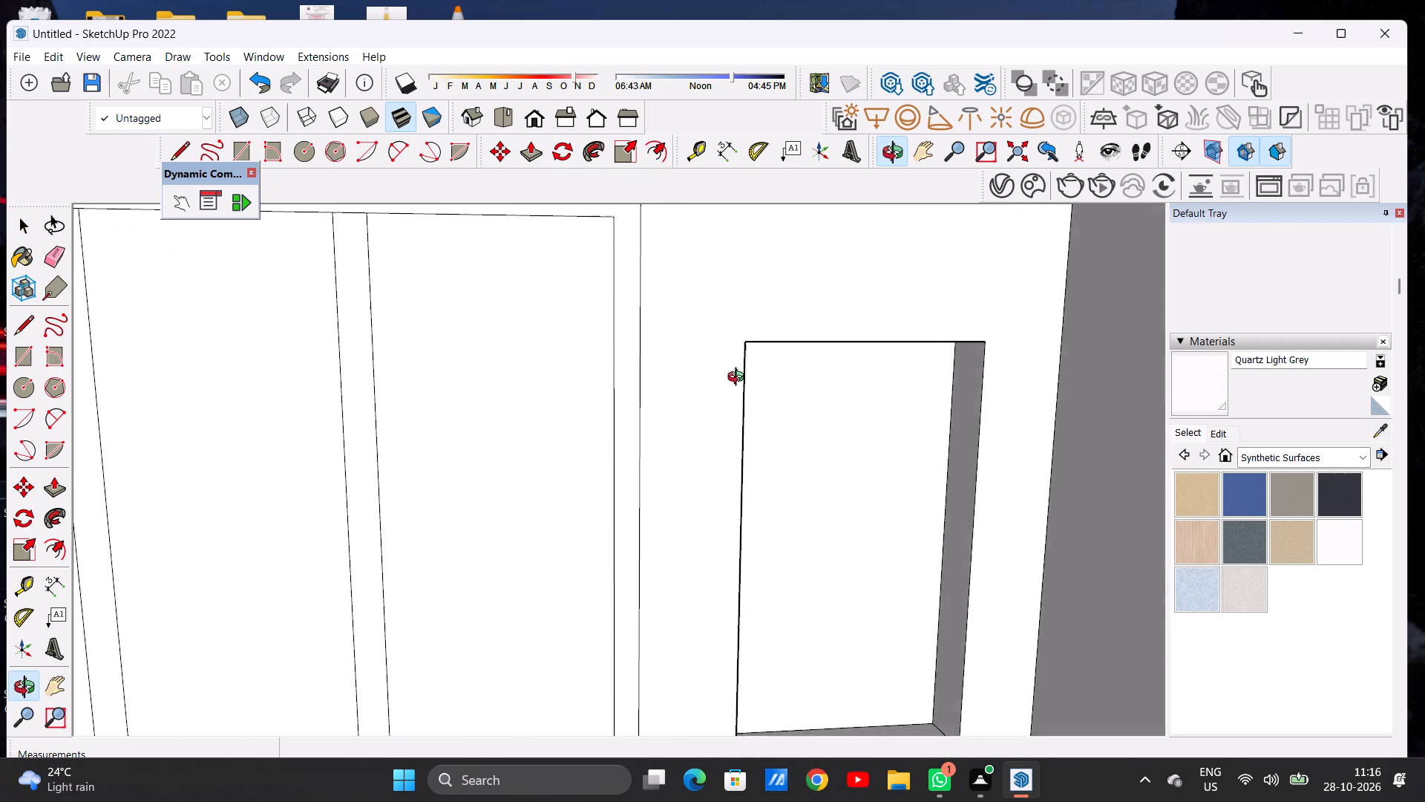
middle_click_drag(739, 379, 653, 366)
scroll(689, 394, "down", 15)
scroll(768, 408, "up", 1)
scroll(768, 408, "down", 10)
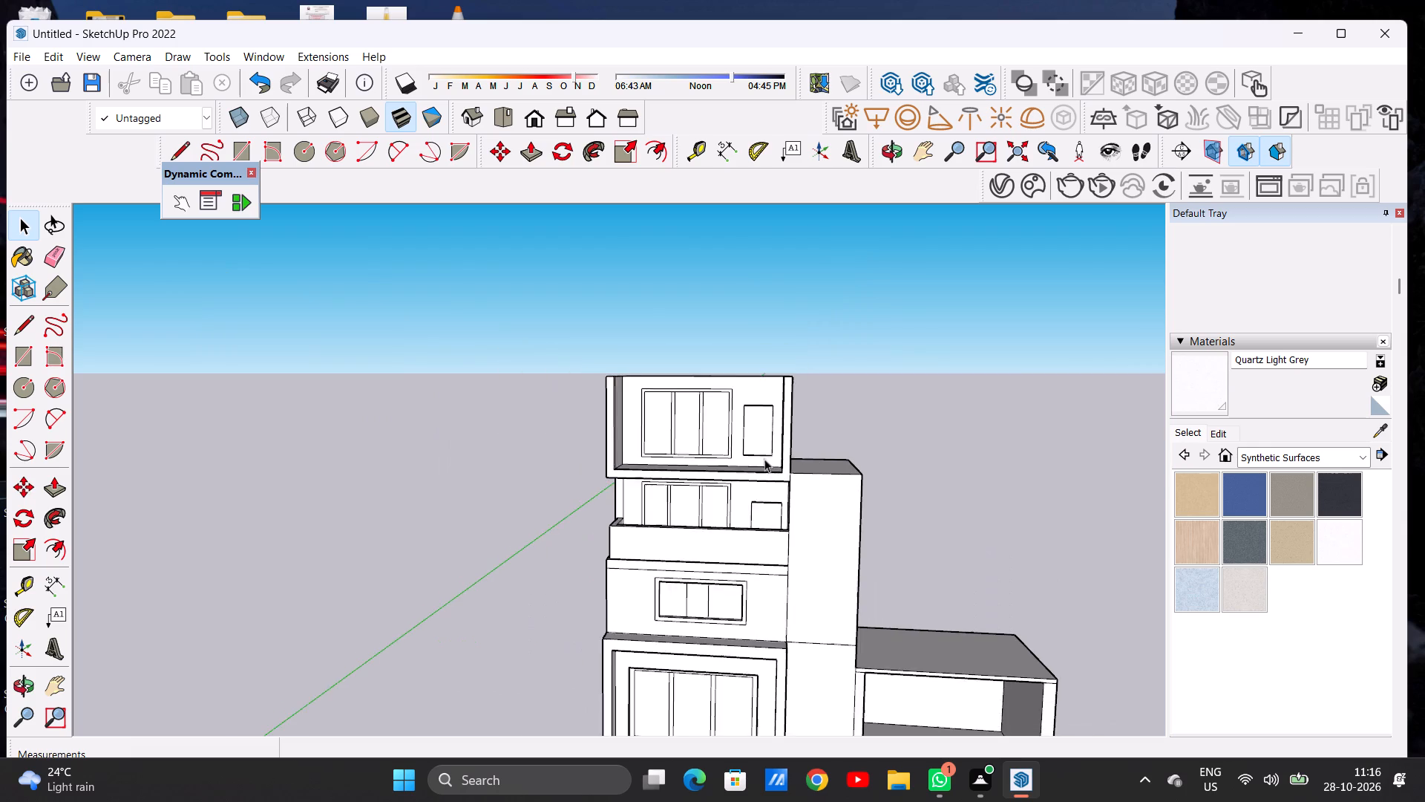
scroll(747, 502, "up", 8)
middle_click_drag(772, 501, 779, 490)
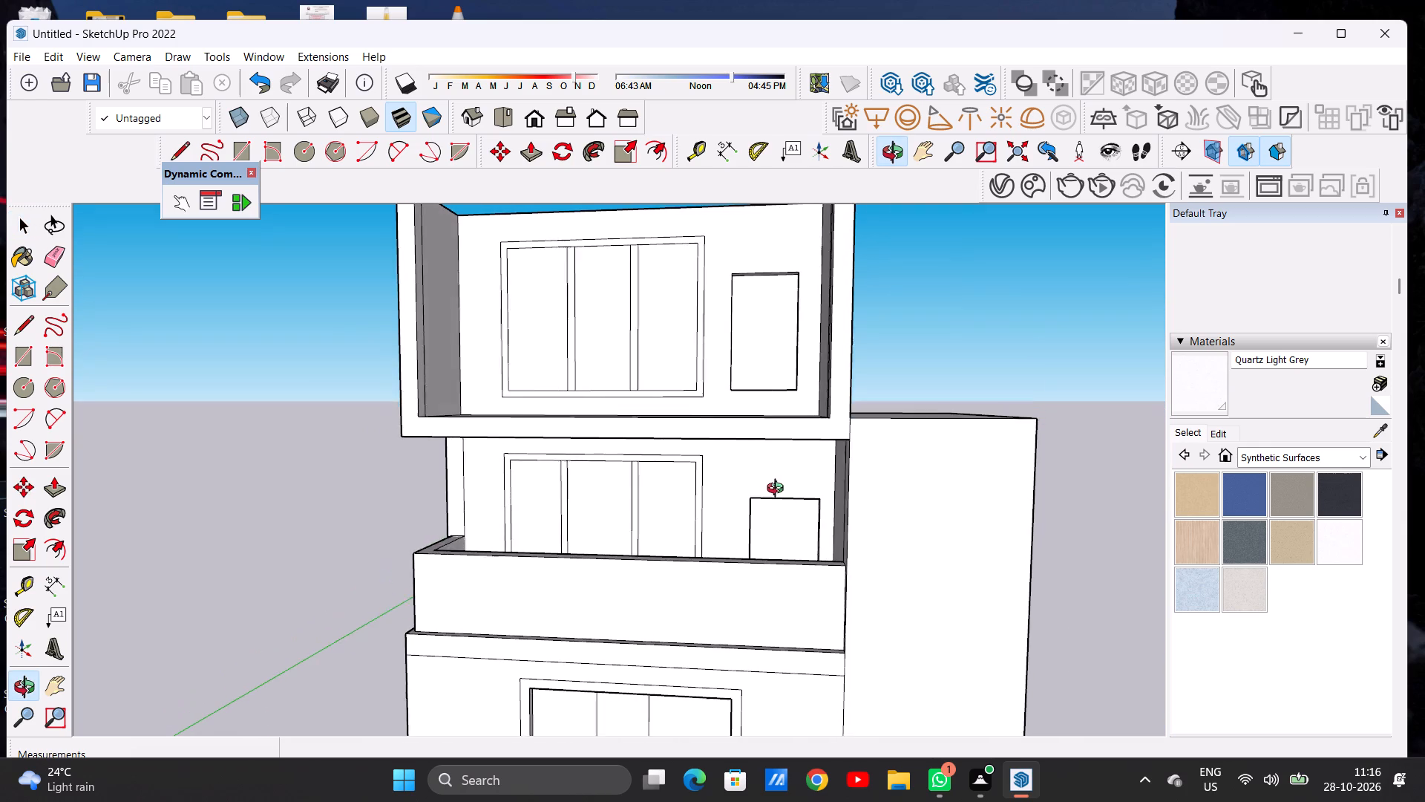
middle_click_drag(779, 490, 790, 494)
scroll(812, 506, "down", 7)
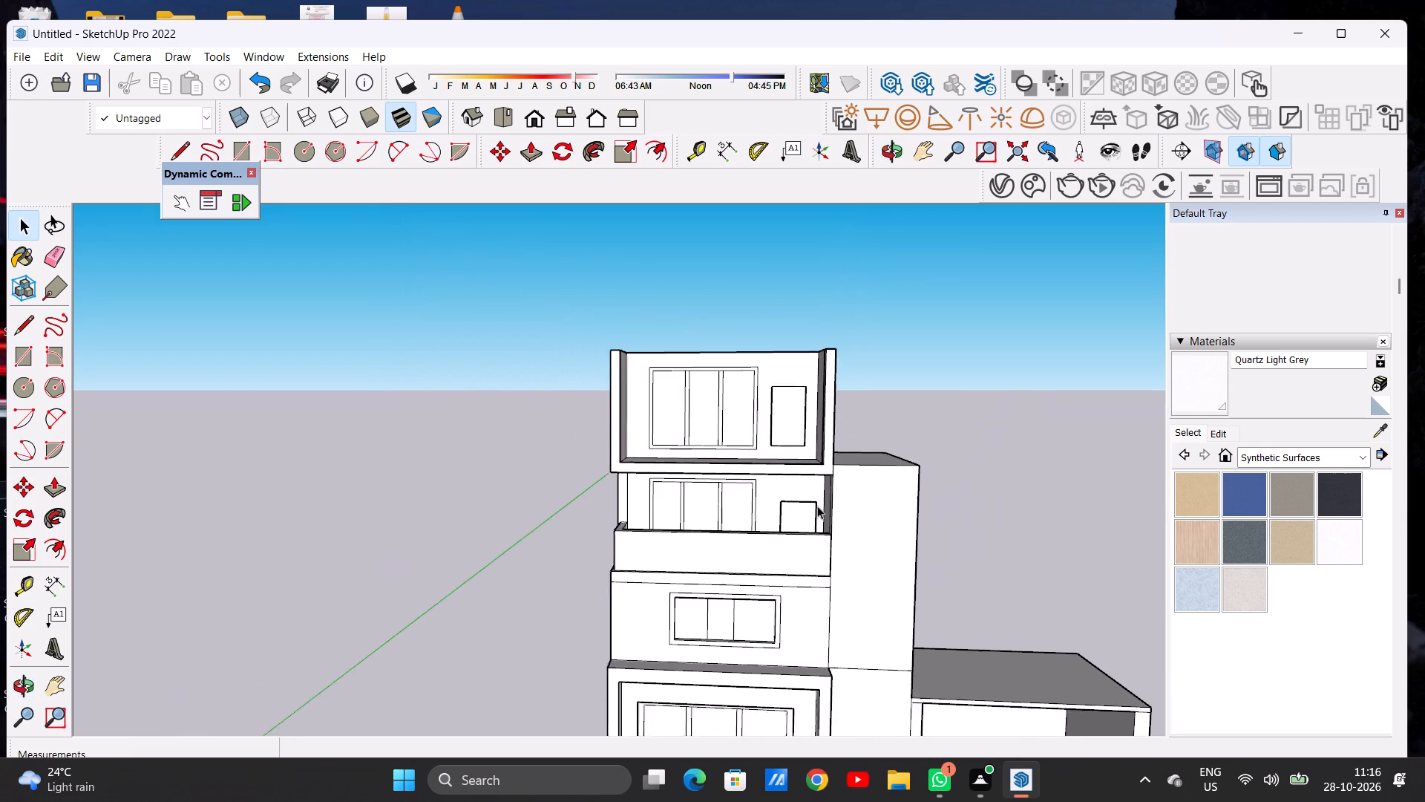
scroll(817, 506, "down", 1)
scroll(779, 424, "up", 6)
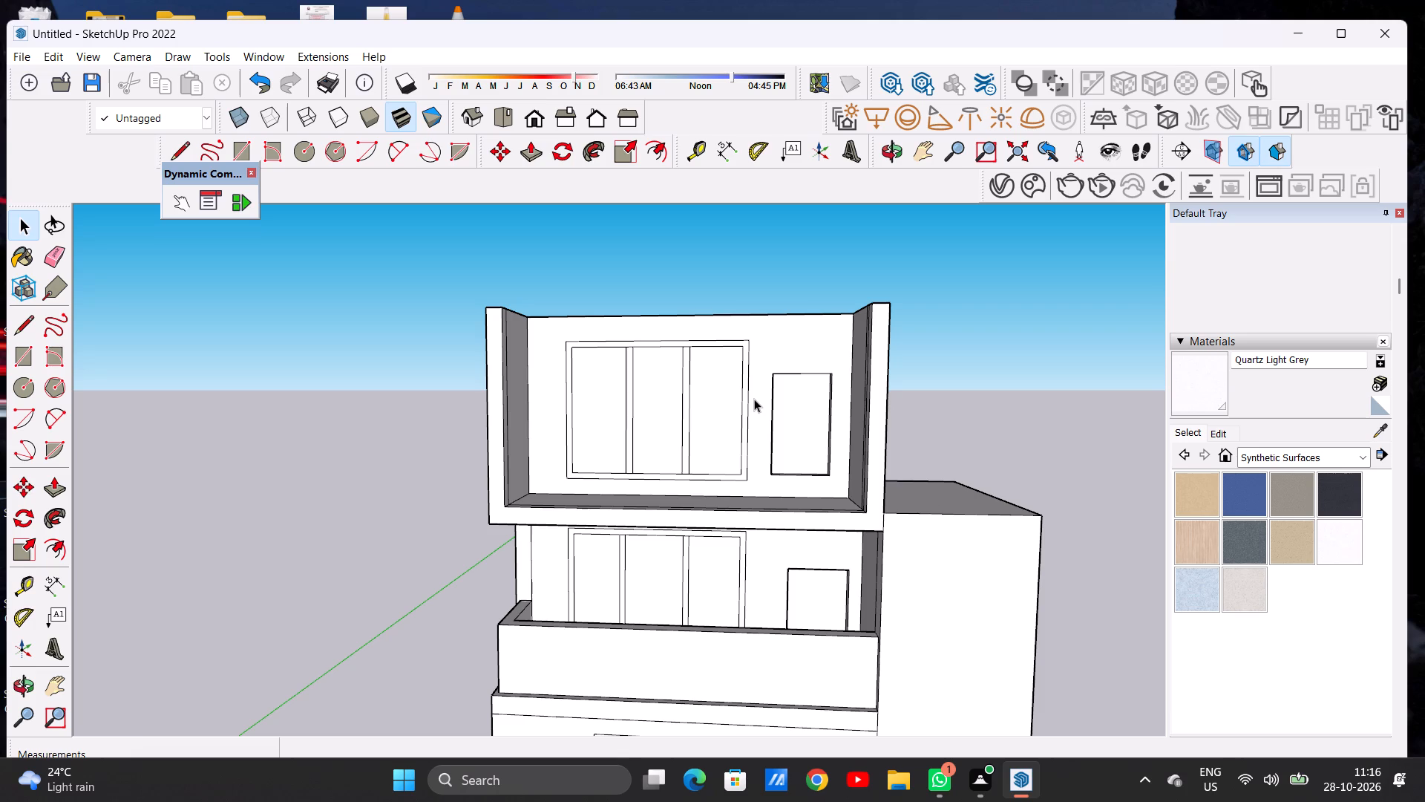
scroll(686, 431, "down", 10)
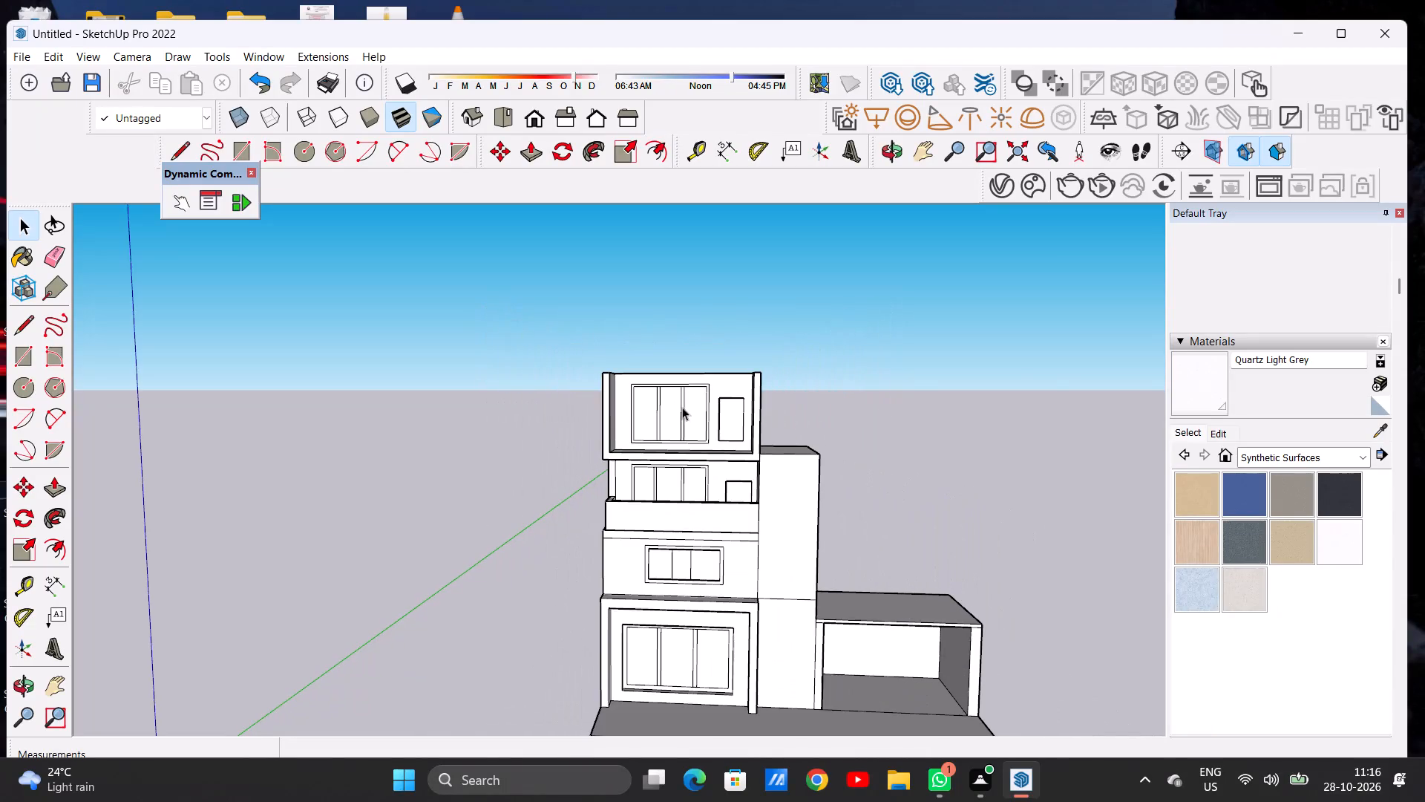
middle_click_drag(725, 434, 702, 423)
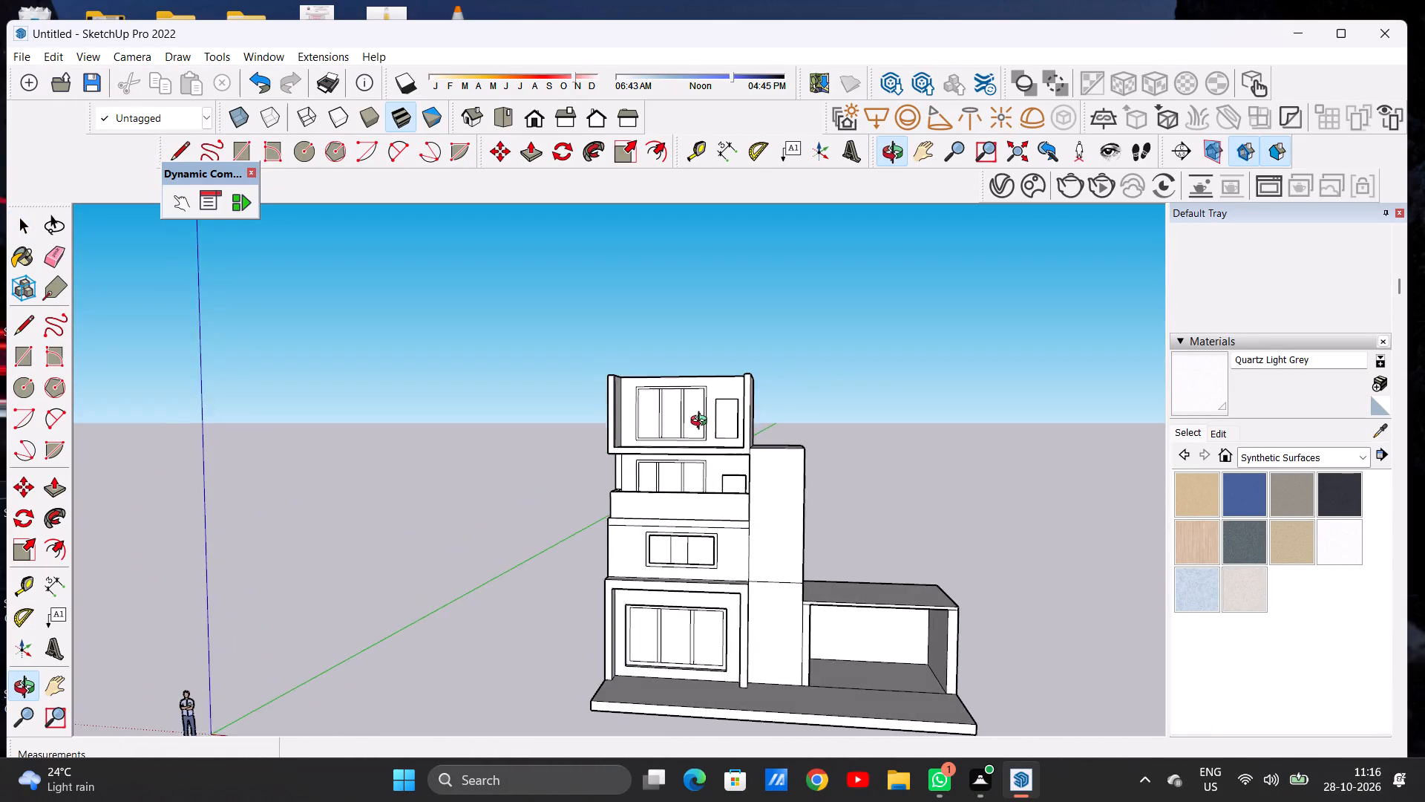
middle_click_drag(702, 423, 716, 437)
Push/Pull the narrow strip along the top-storey balcony floor's front edge up about 4' 3 5/8" to form a parapet.
scroll(702, 430, "up", 8)
middle_click_drag(675, 416, 685, 614)
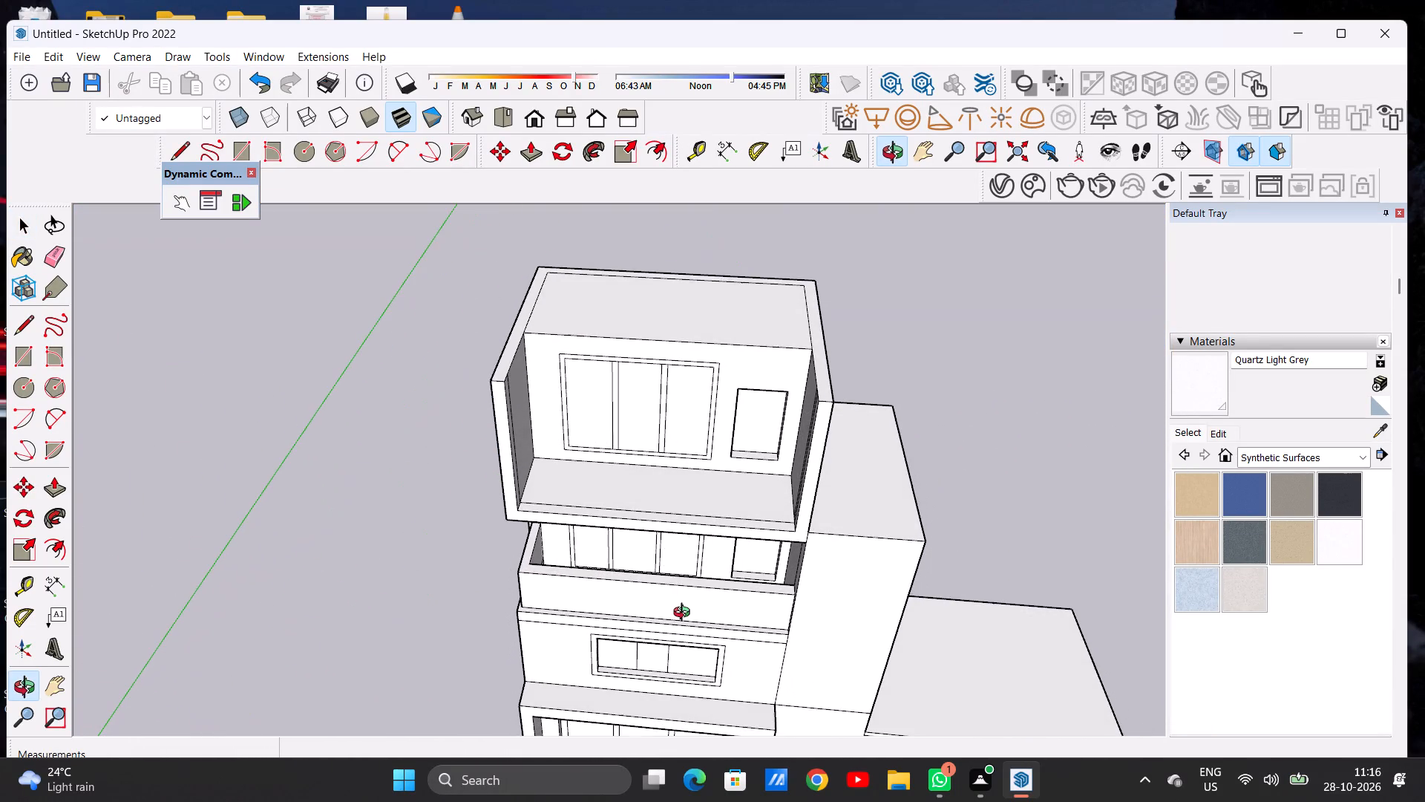
middle_click_drag(685, 614, 712, 591)
scroll(768, 521, "up", 1)
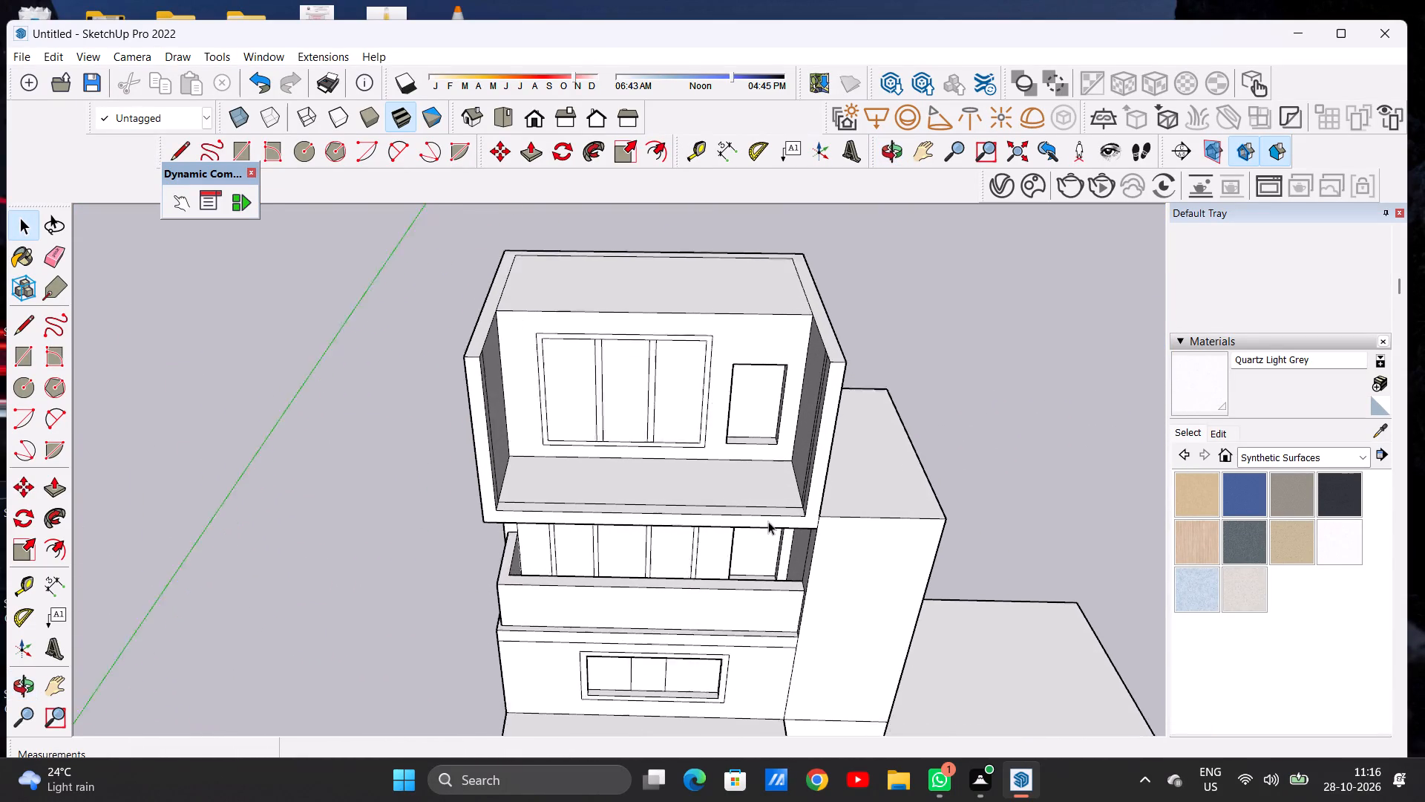
scroll(768, 521, "up", 3)
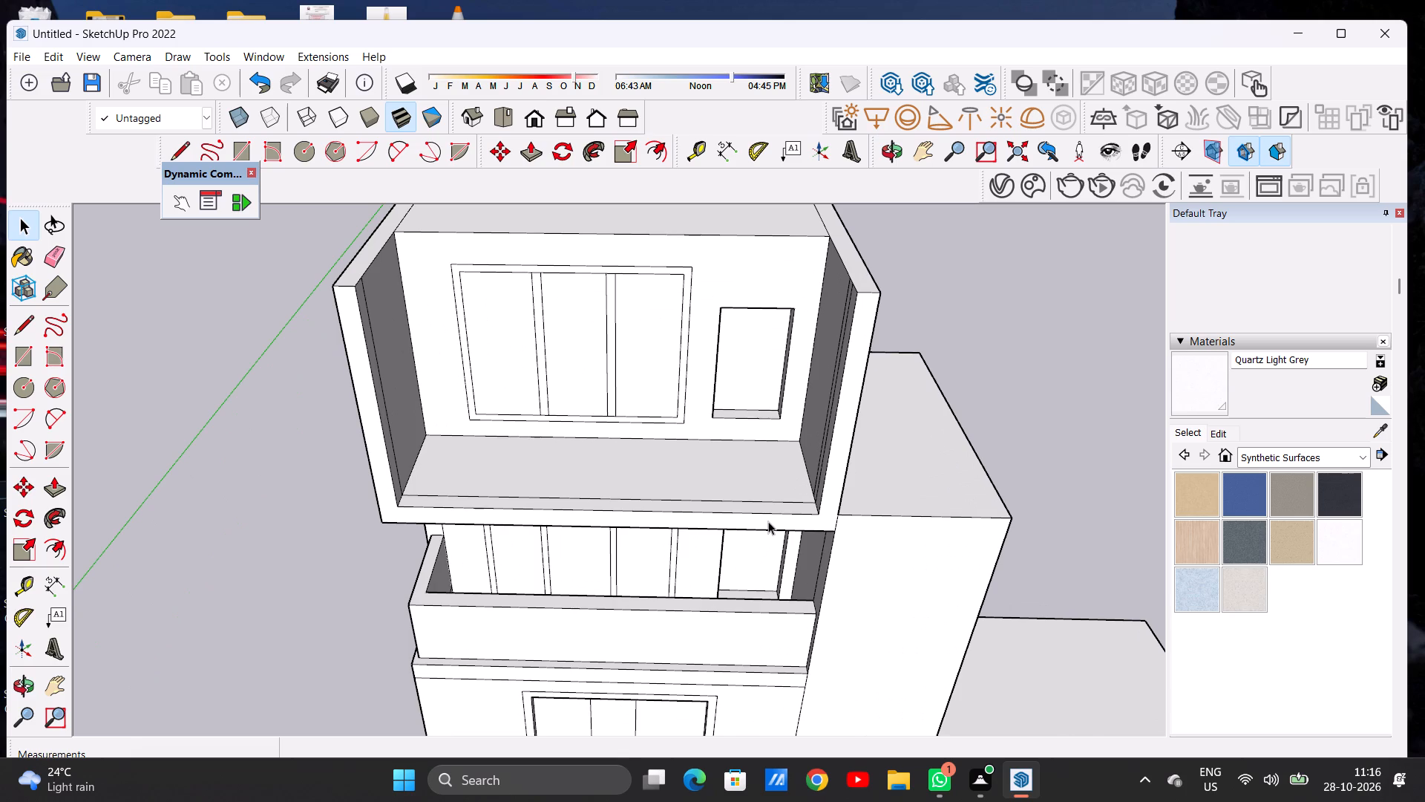
key("p")
scroll(776, 505, "up", 10)
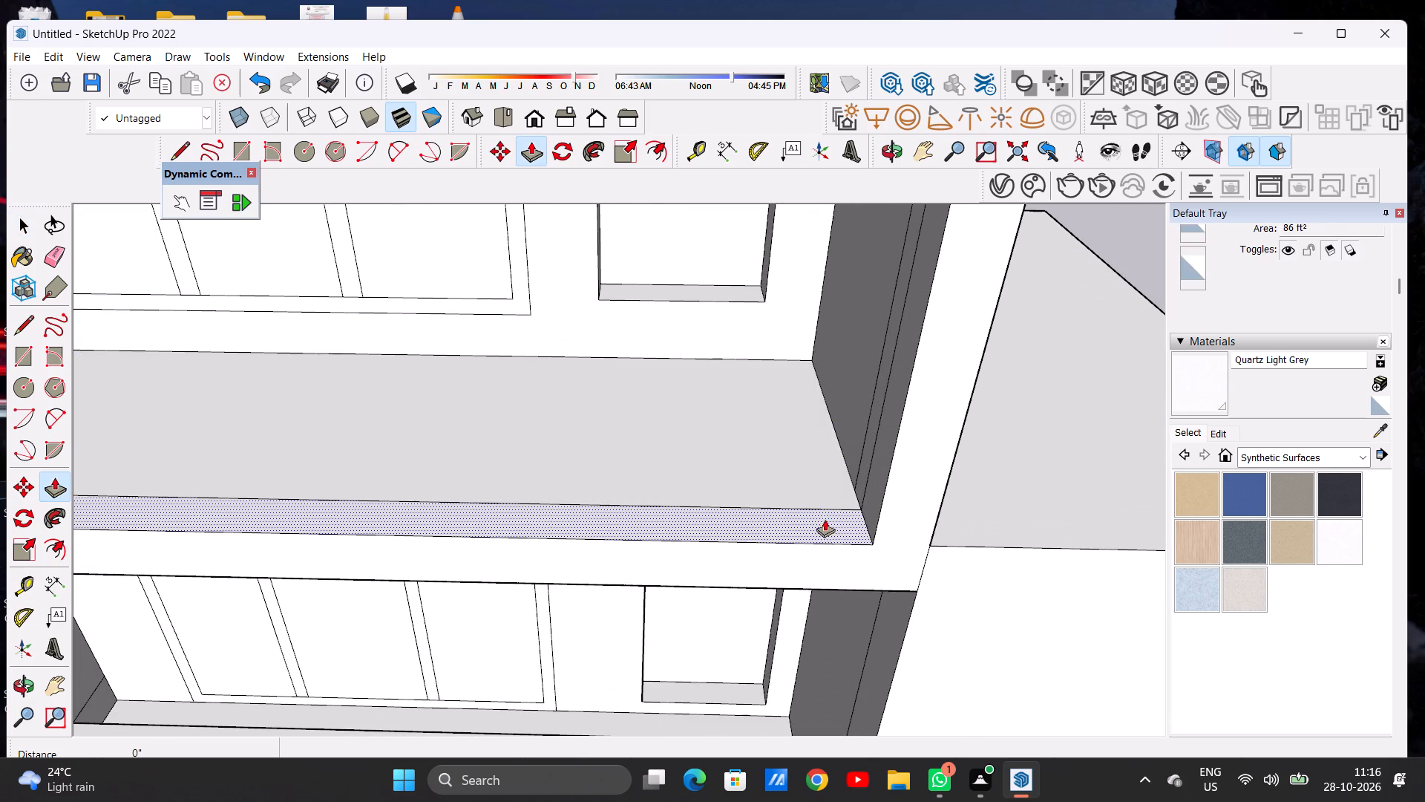
left_click(839, 527)
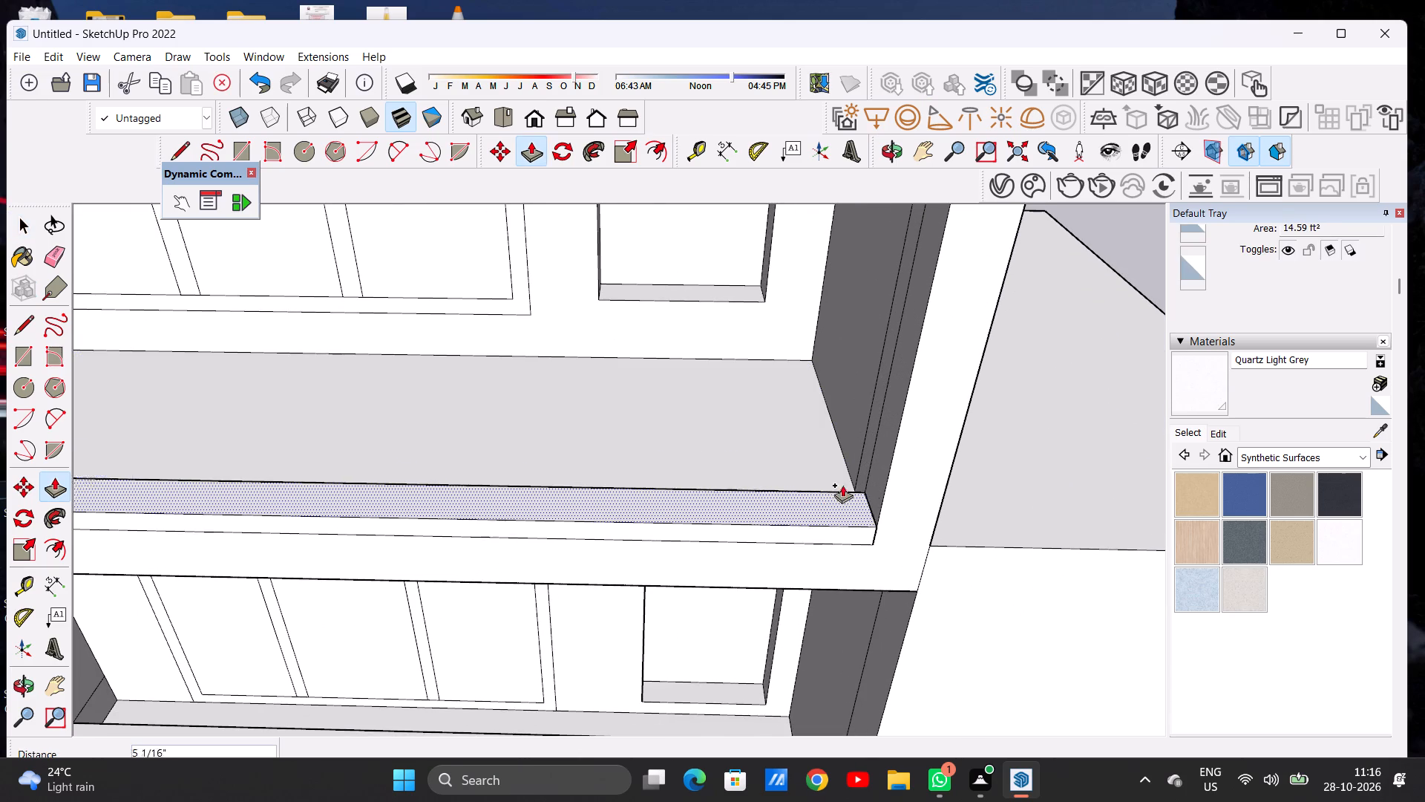
scroll(851, 471, "down", 13)
middle_click_drag(859, 443, 867, 338)
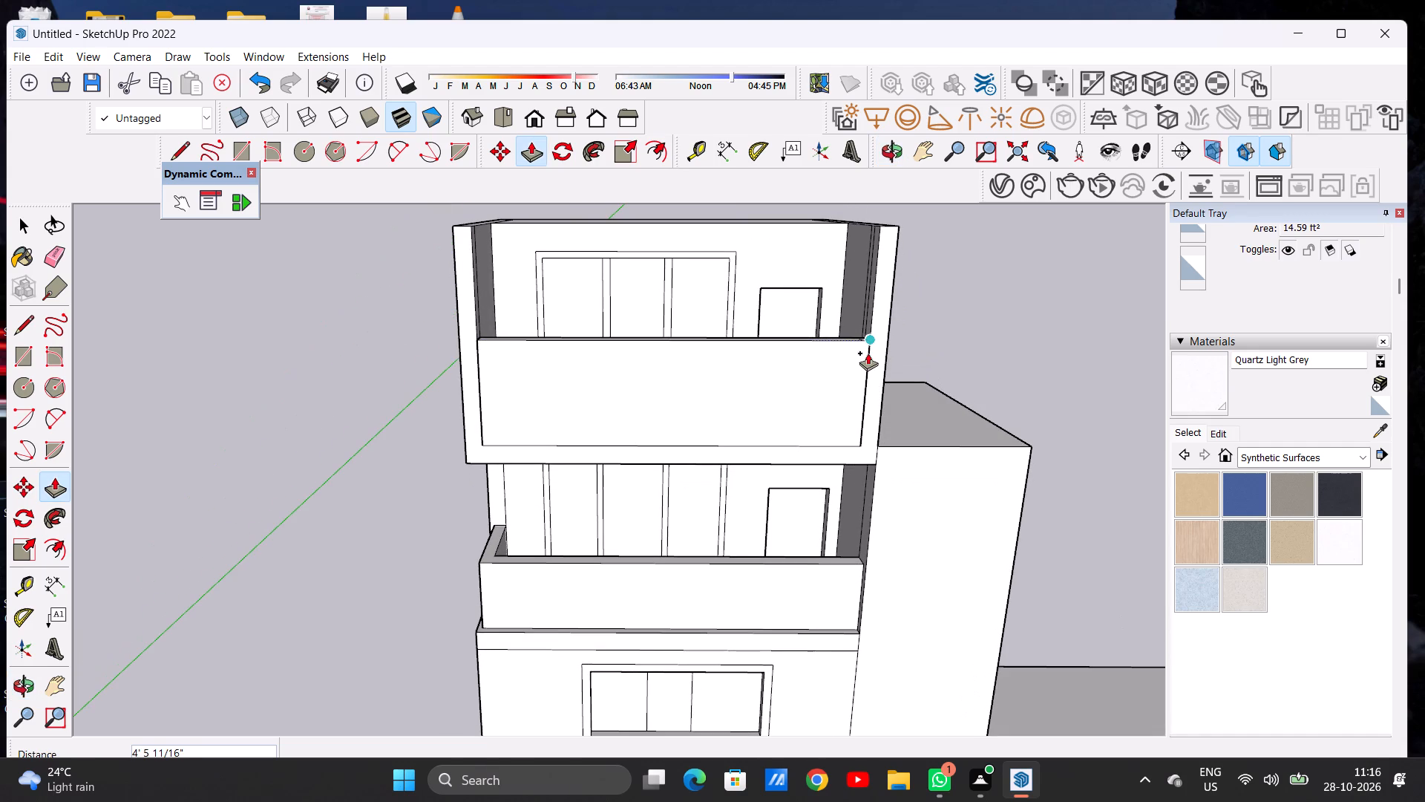
left_click(867, 355)
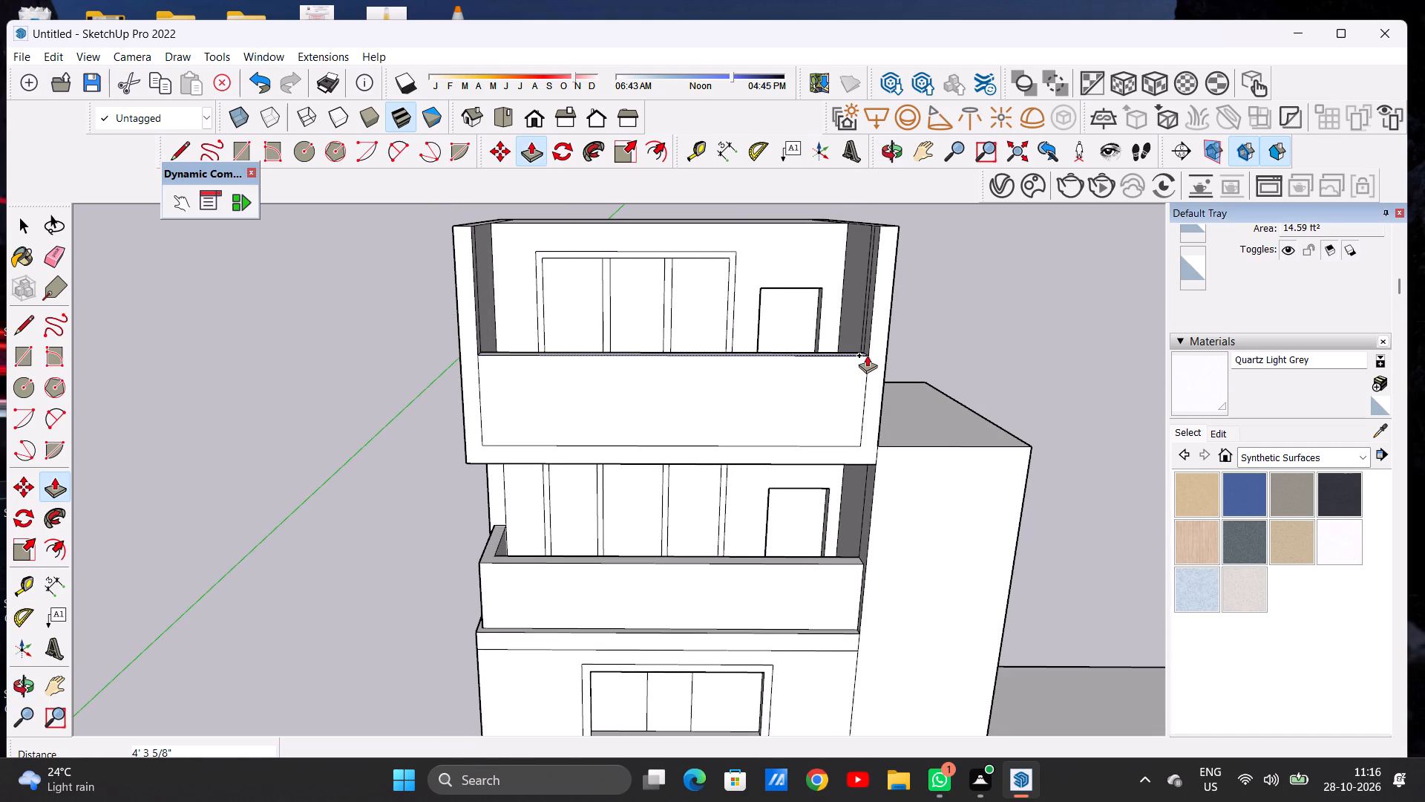
key("space")
Push/Pull the front face of the top-storey surround outward about 7 1/2" beyond the parapet.
middle_click_drag(664, 436, 689, 394)
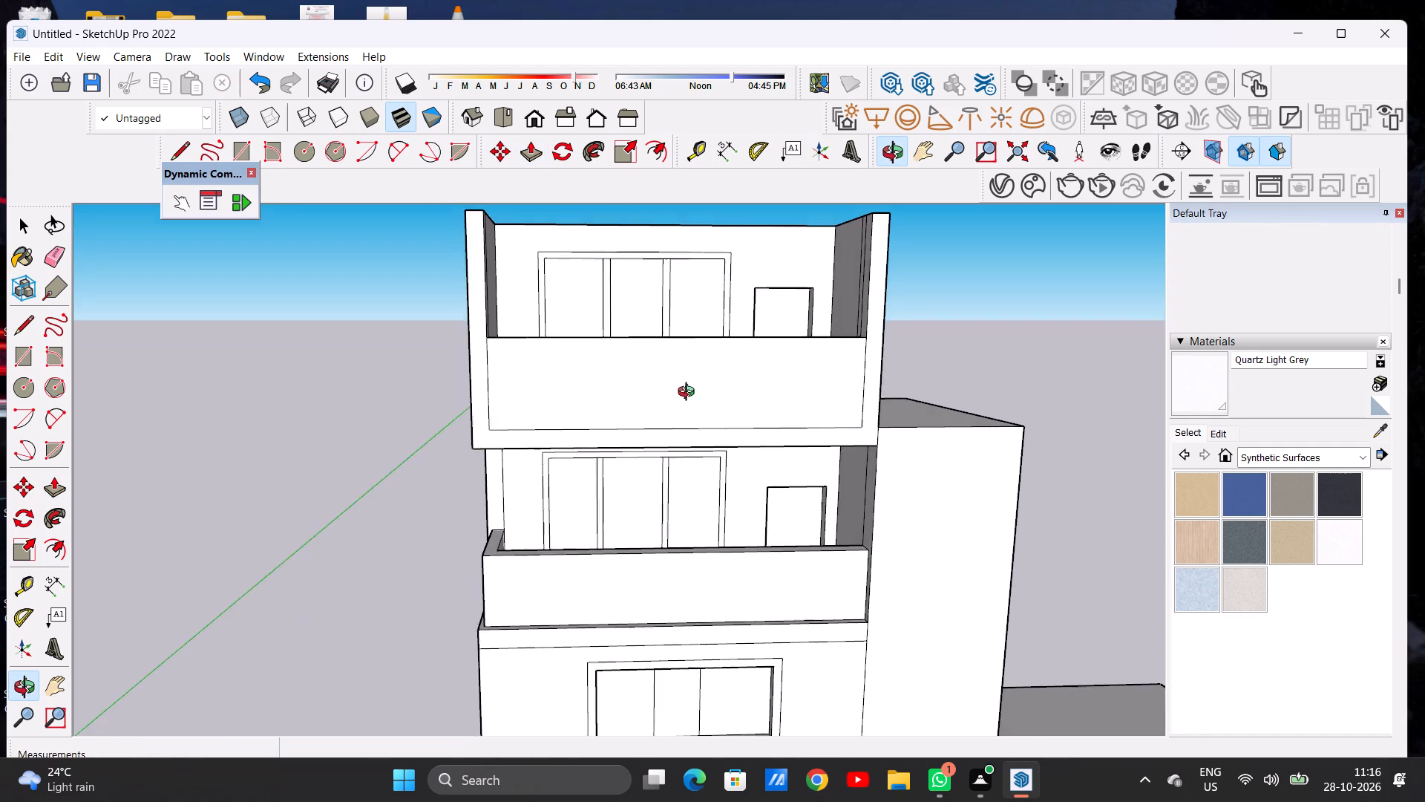
middle_click_drag(689, 394, 644, 396)
scroll(516, 503, "down", 7)
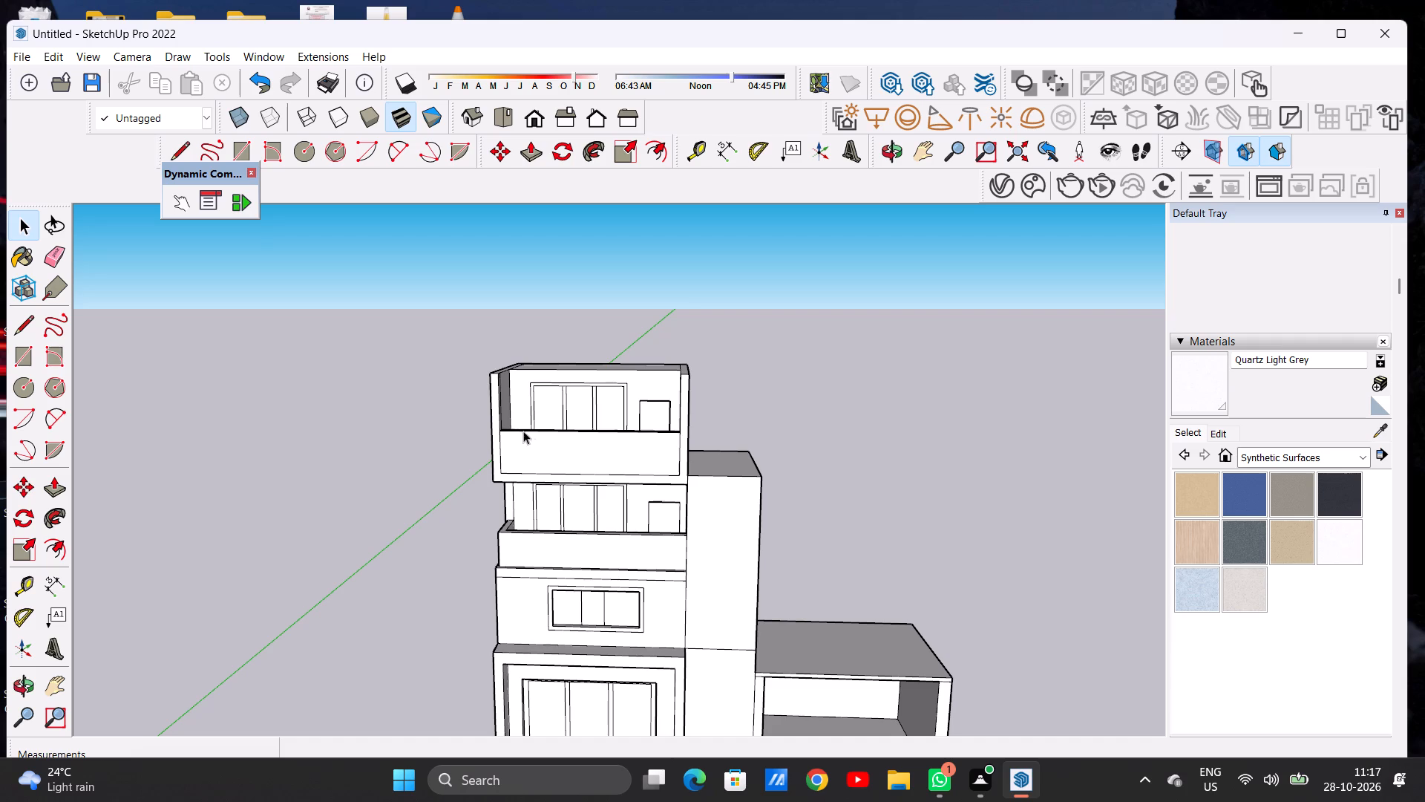
scroll(675, 474, "up", 6)
middle_click_drag(703, 492, 516, 533)
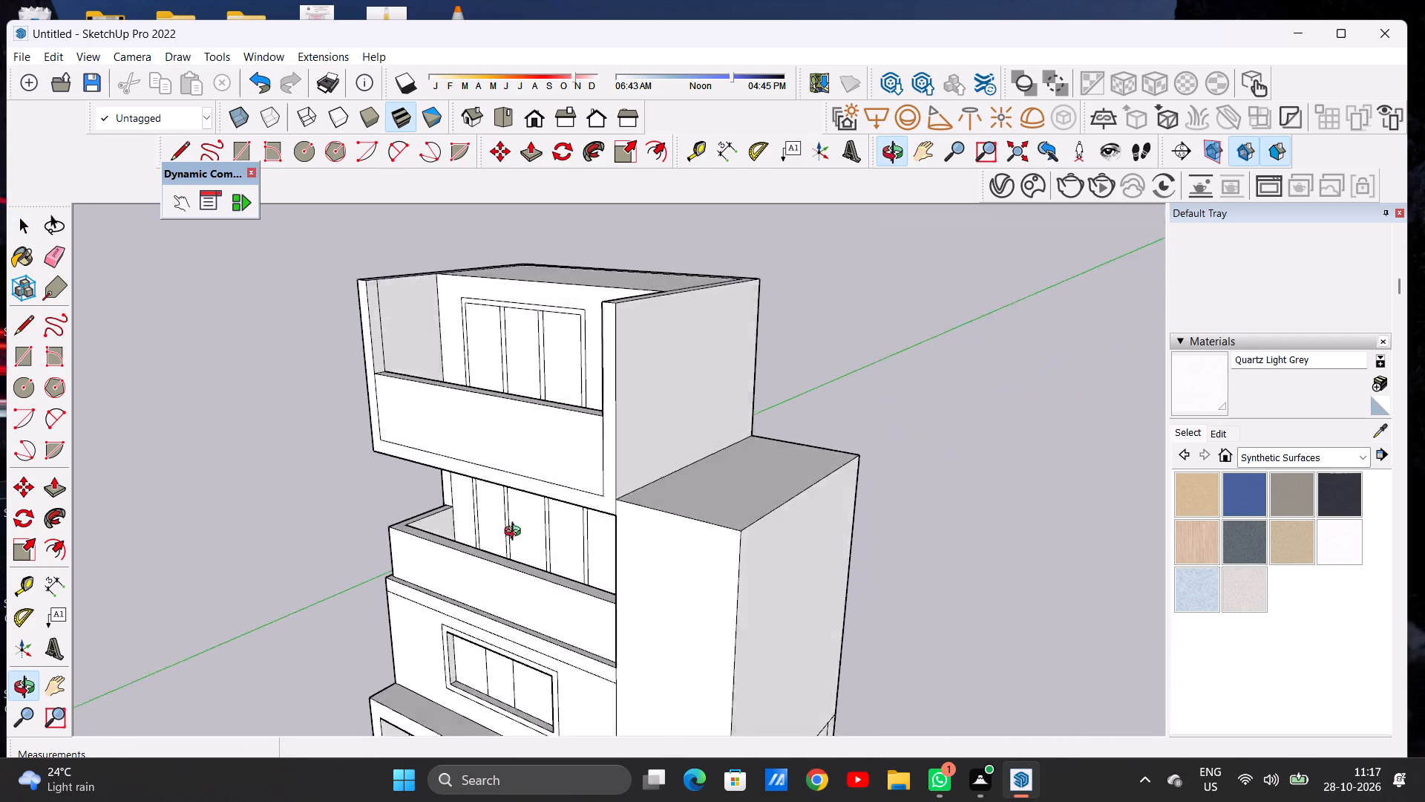
middle_click_drag(516, 533, 648, 504)
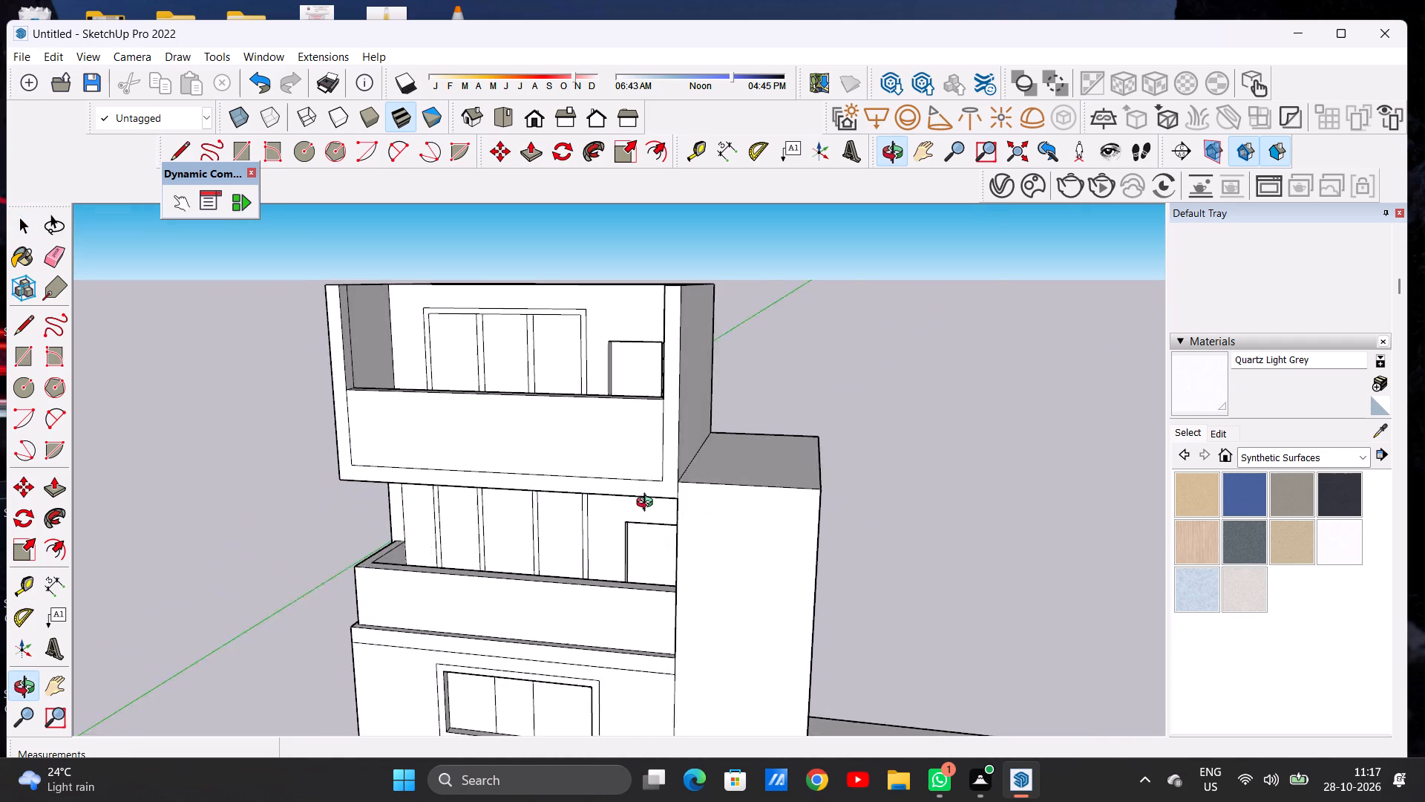
middle_click_drag(648, 504, 484, 529)
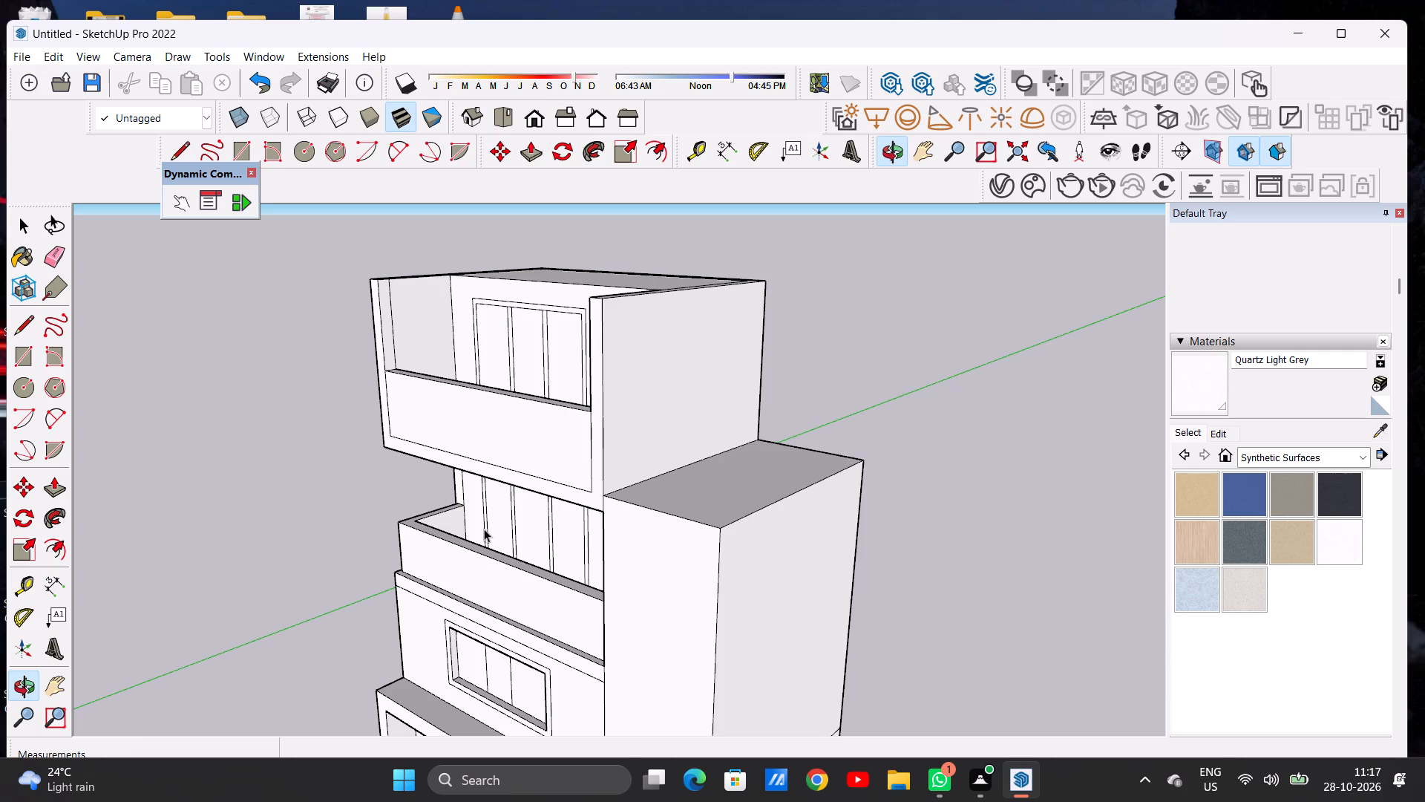
scroll(580, 436, "down", 5)
scroll(600, 498, "up", 6)
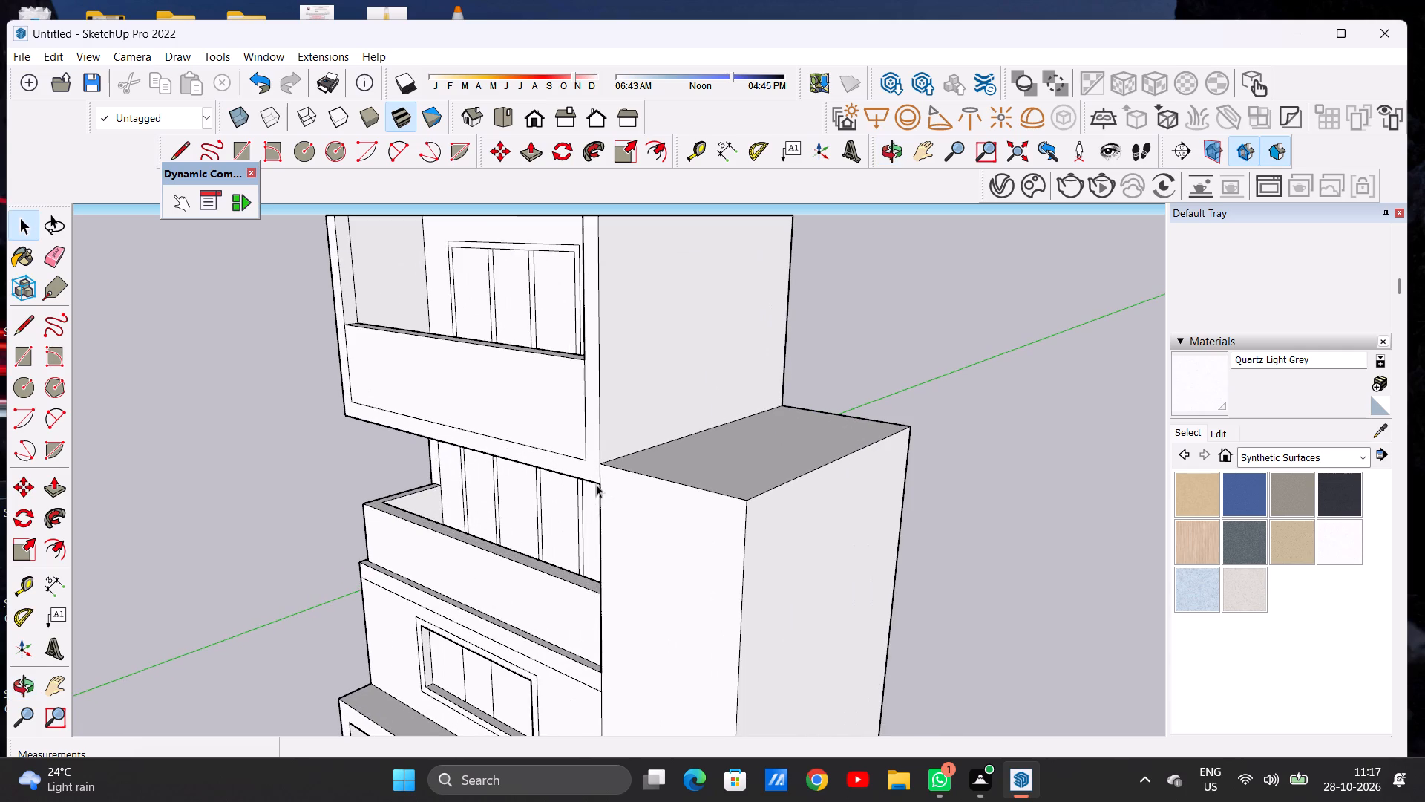
middle_click_drag(583, 478, 562, 494)
key("p")
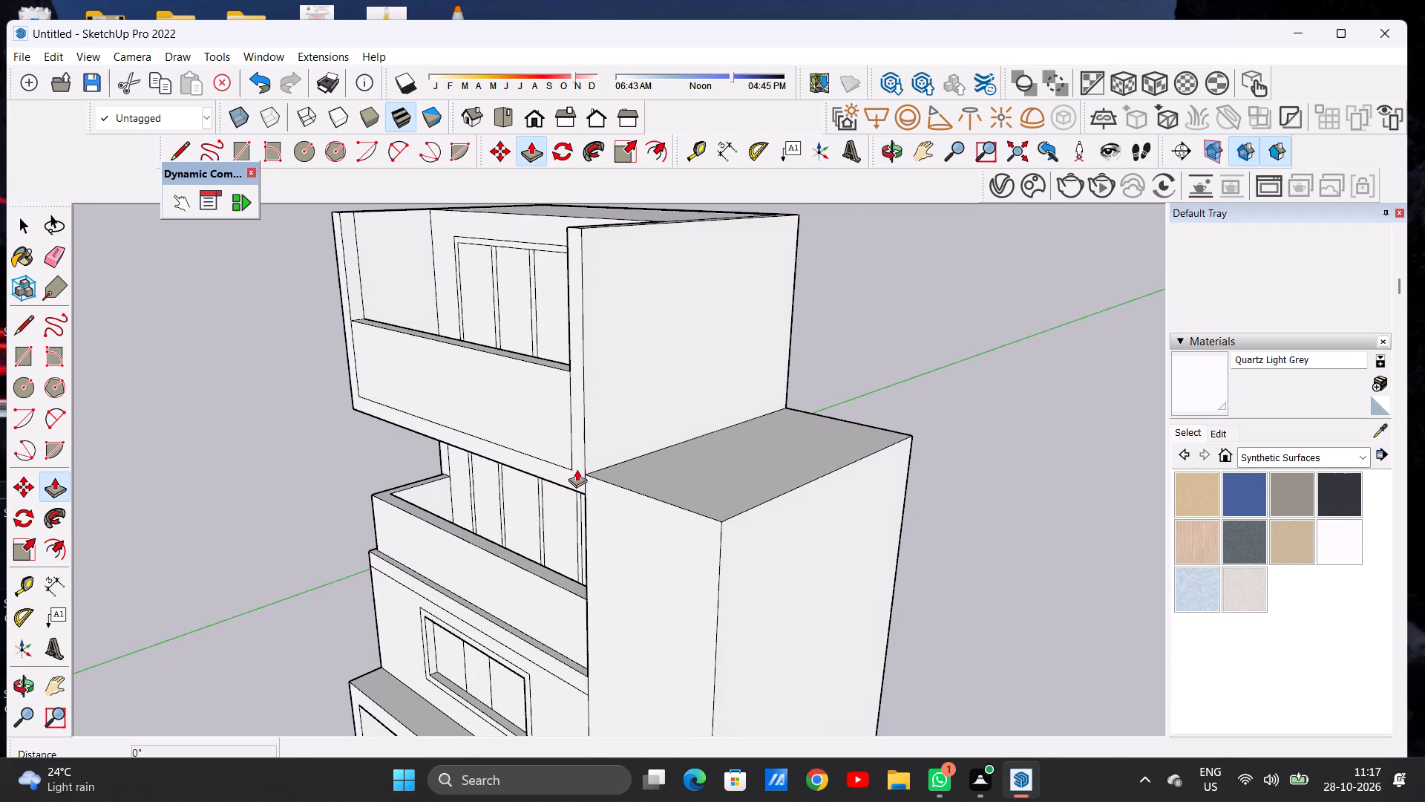
scroll(577, 469, "up", 4)
left_click(577, 469)
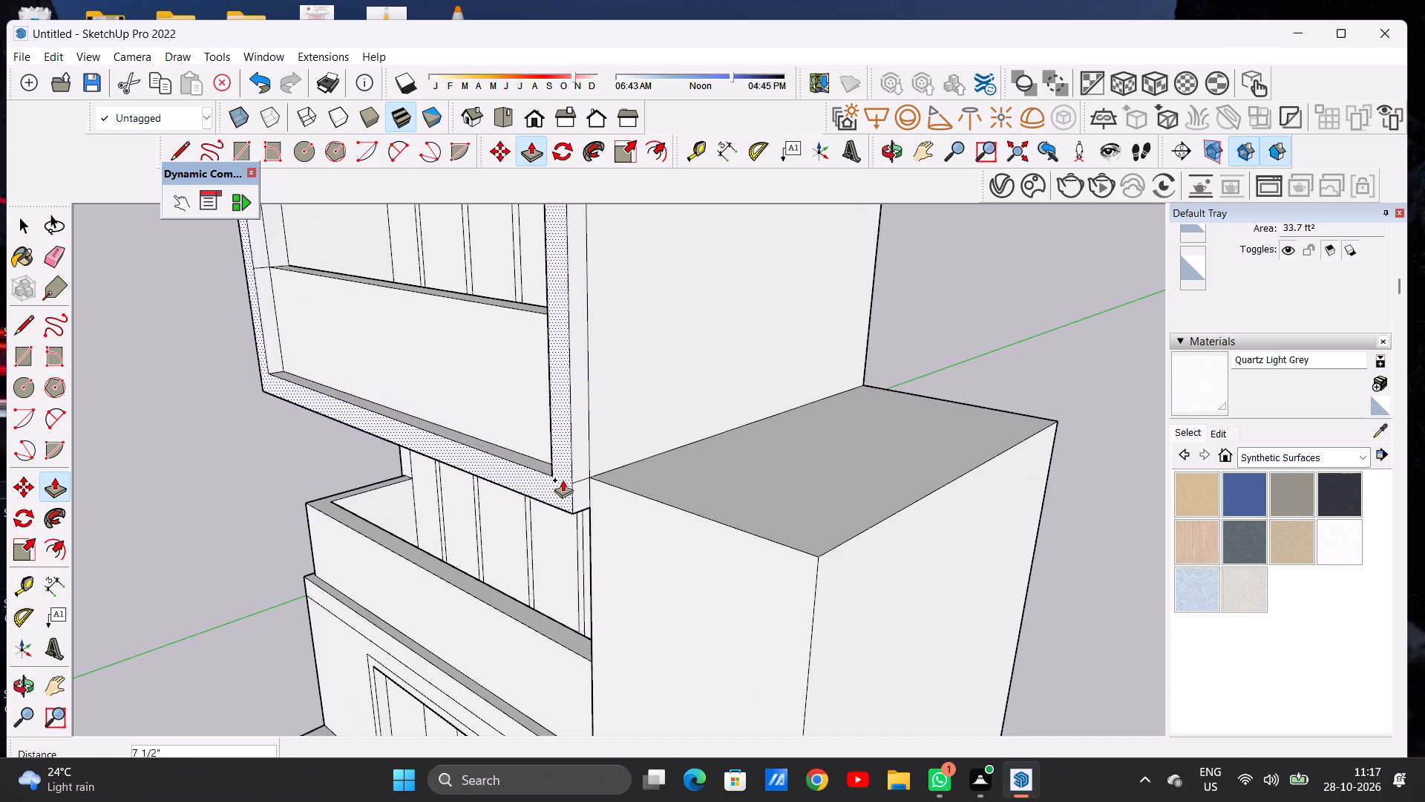
left_click(563, 480)
key("space")
Examine the top-storey balcony, its parapet and projecting surround from the front, above and inside the side wall.
scroll(564, 461, "down", 4)
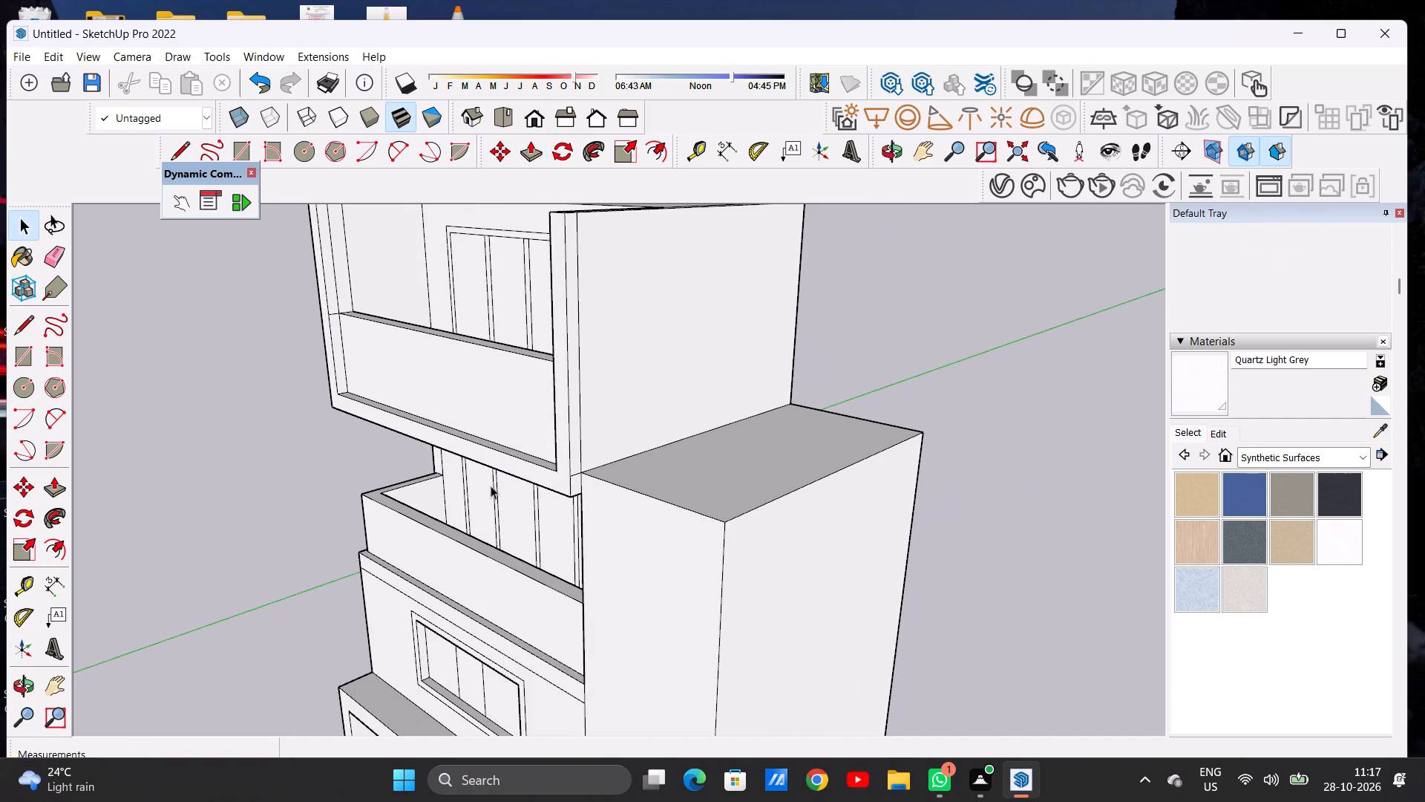
middle_click_drag(491, 486, 787, 476)
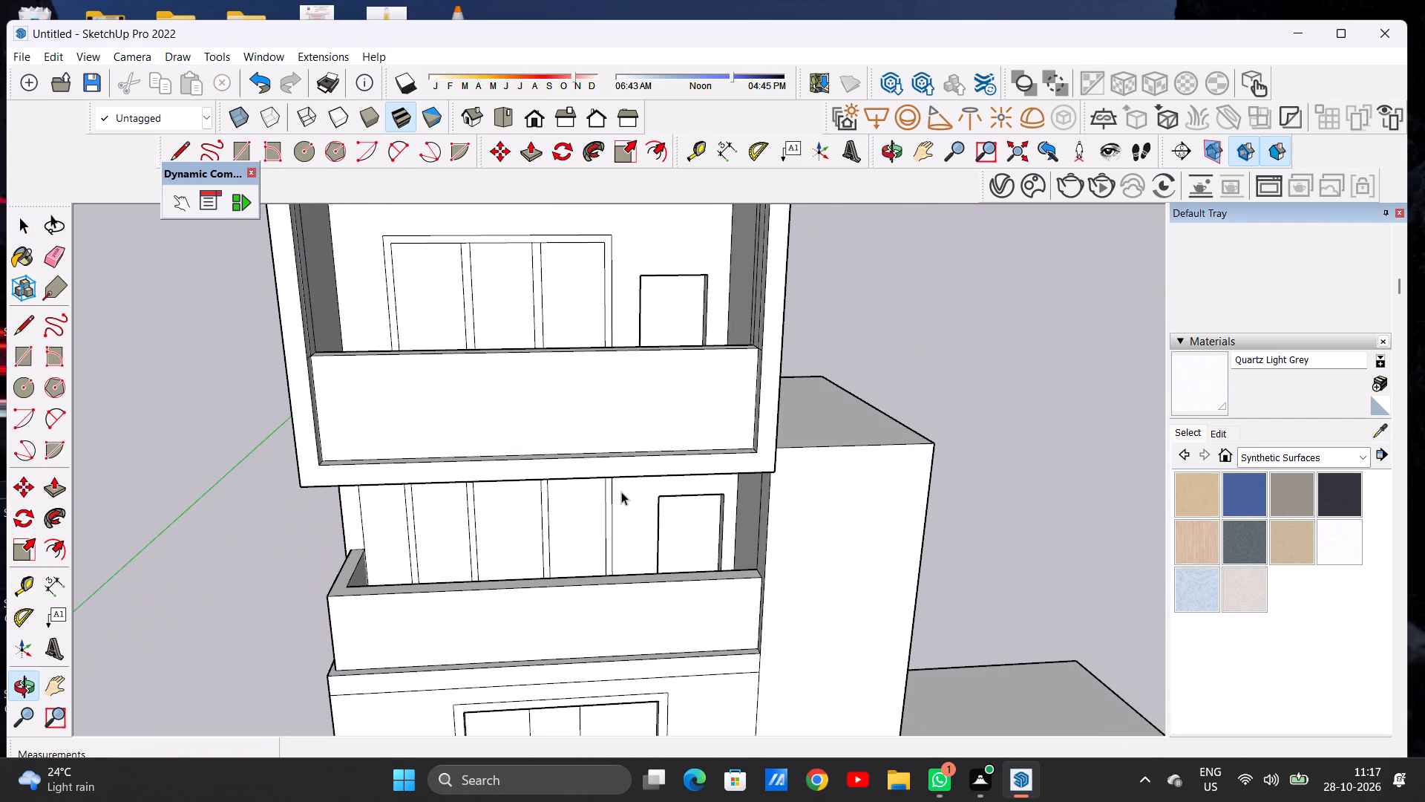
scroll(550, 493, "down", 4)
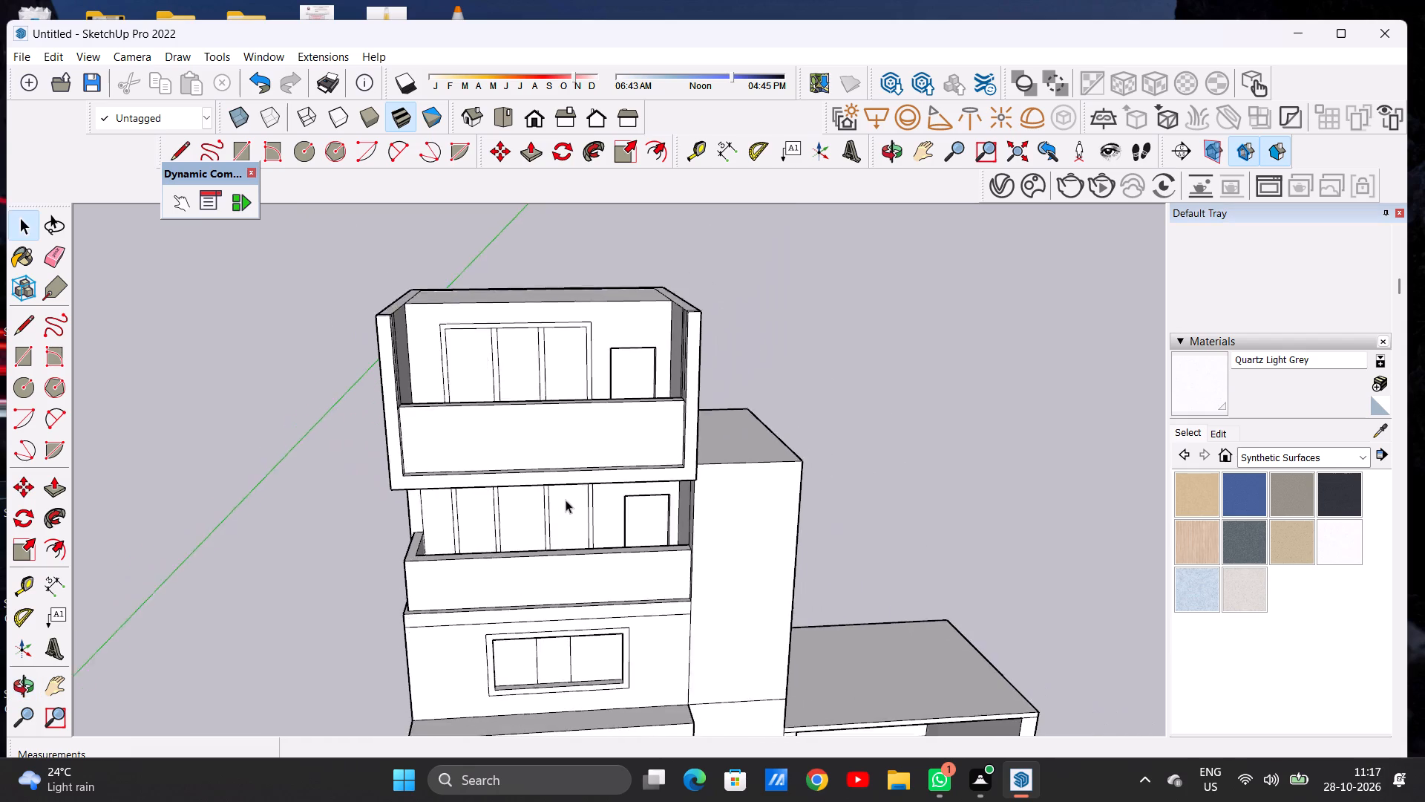
scroll(566, 500, "down", 1)
middle_click_drag(586, 484, 560, 428)
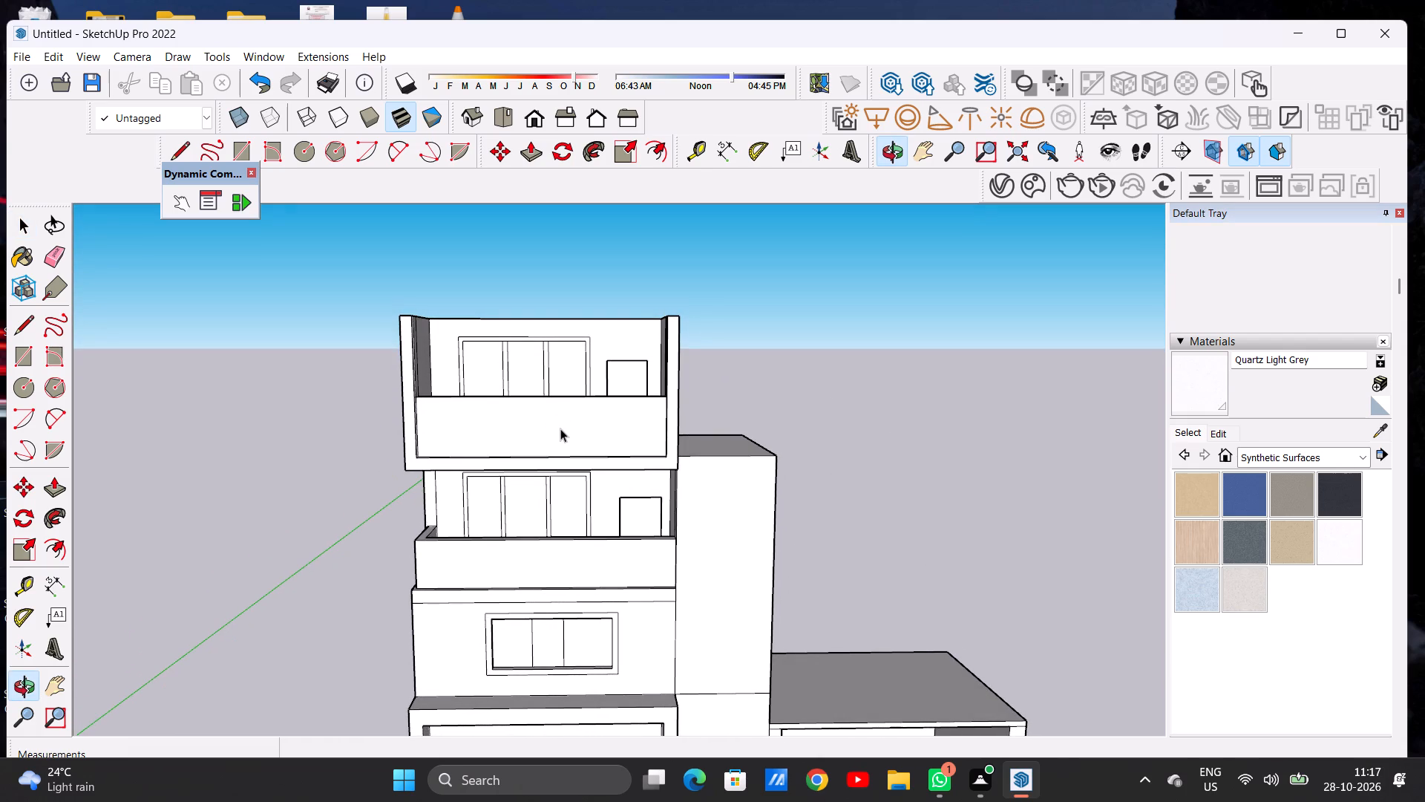
scroll(589, 460, "down", 6)
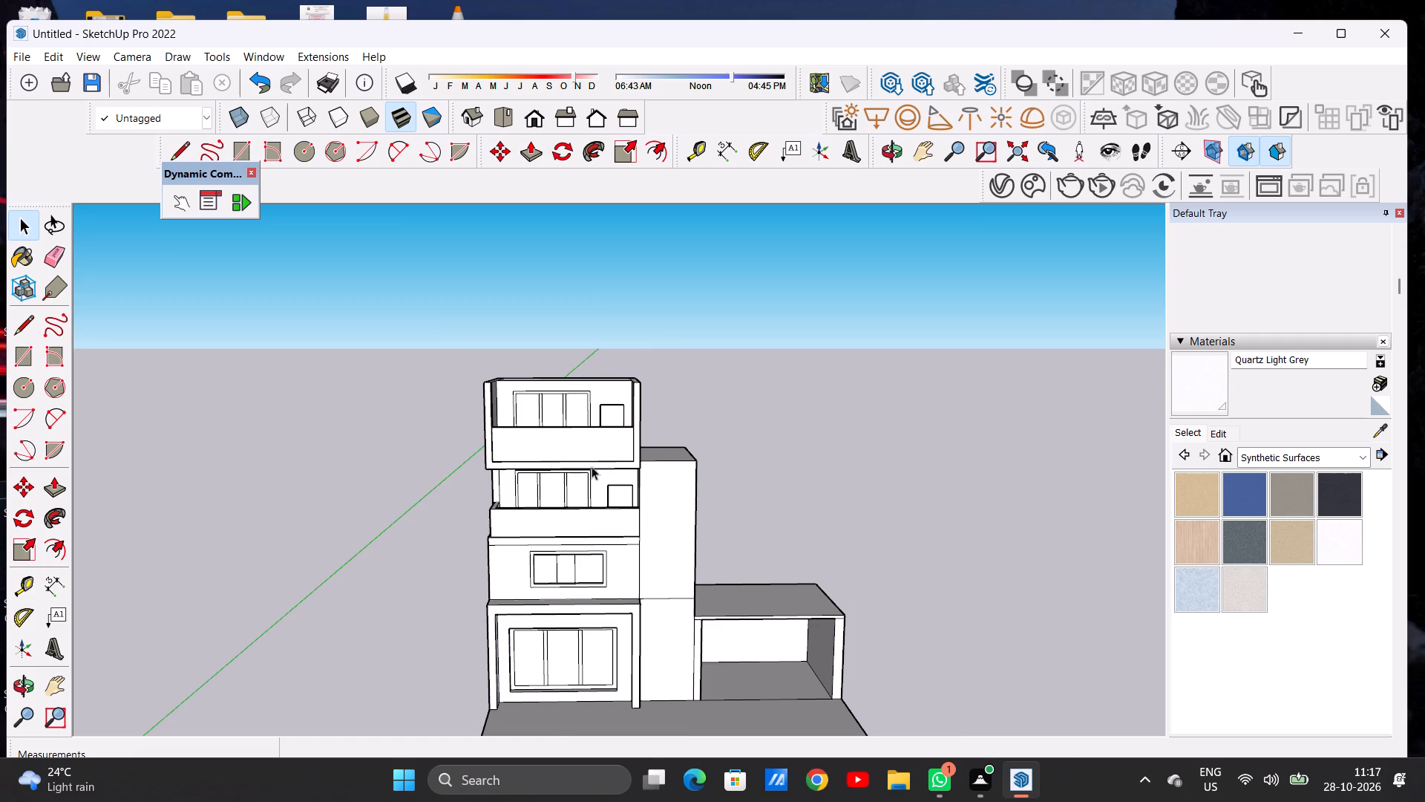
middle_click_drag(586, 443, 440, 573)
scroll(510, 412, "up", 12)
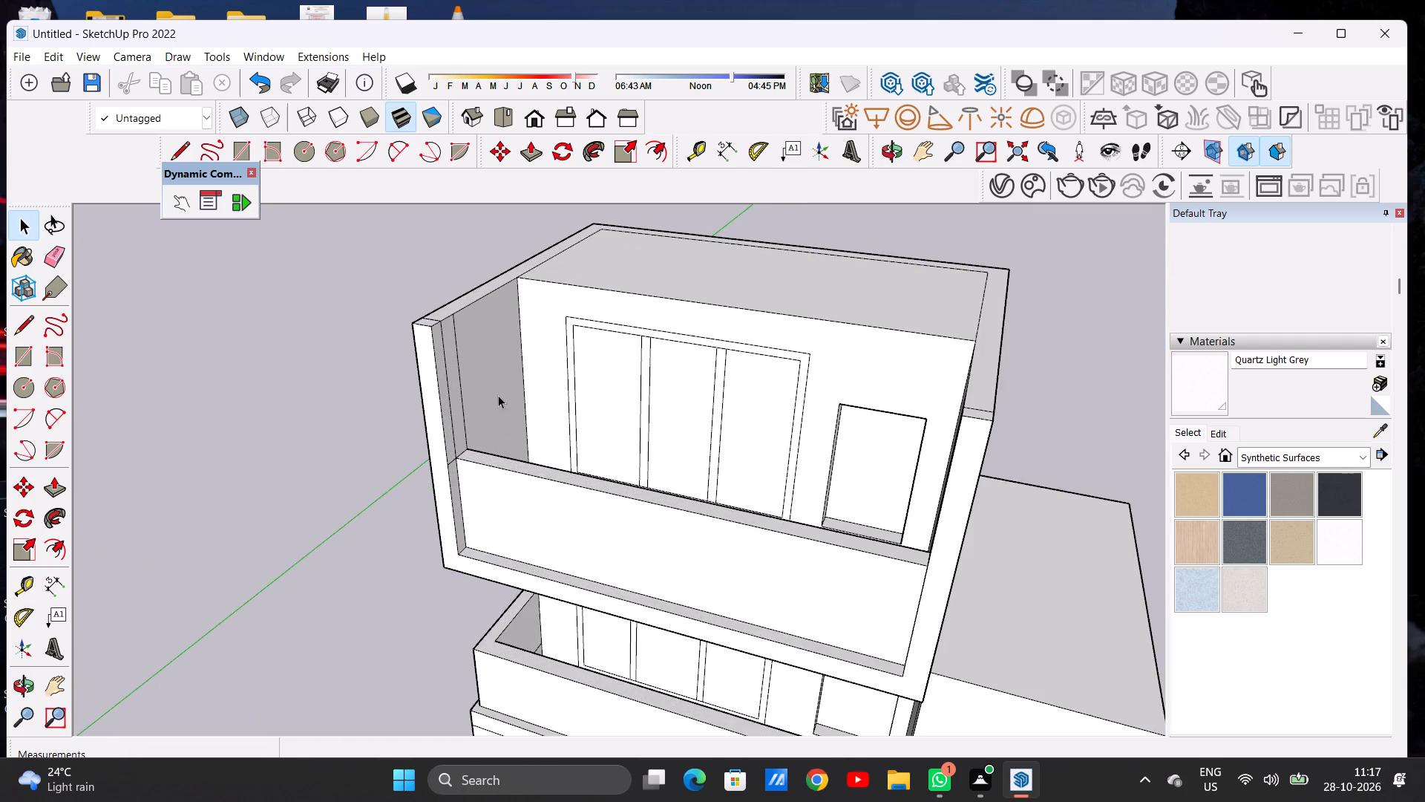
middle_click_drag(508, 390, 448, 438)
scroll(452, 418, "up", 3)
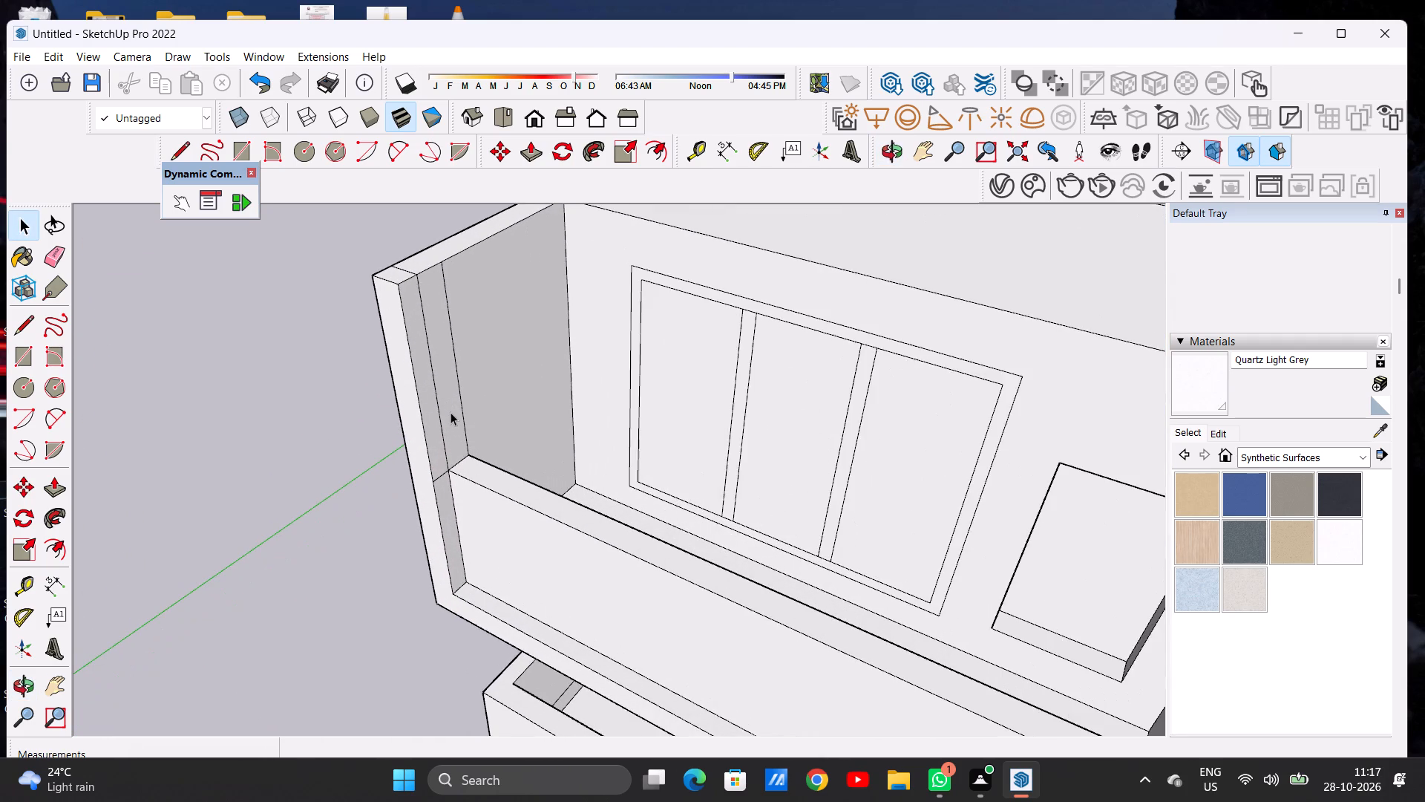
scroll(466, 430, "down", 7)
middle_click_drag(481, 492, 638, 364)
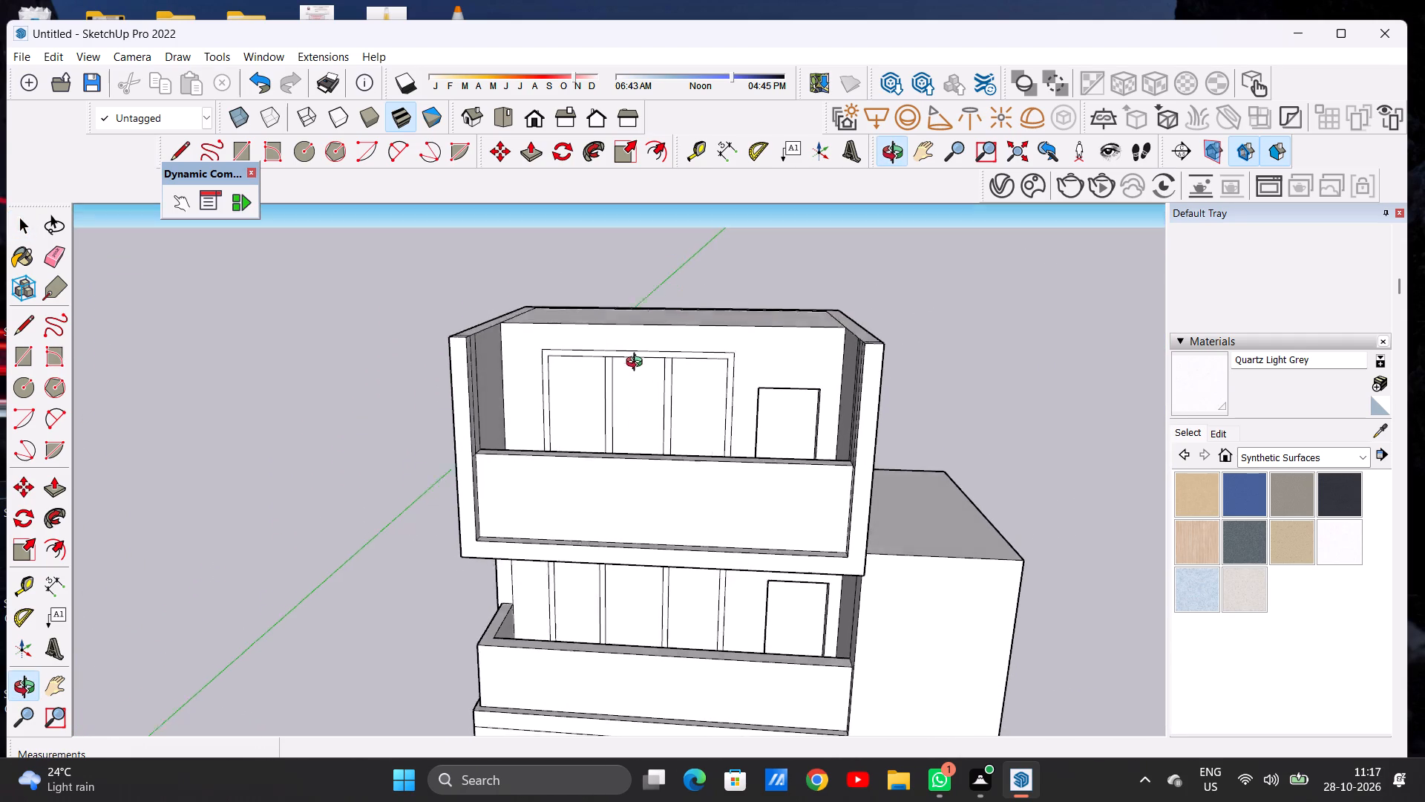
middle_click_drag(638, 364, 643, 350)
scroll(656, 491, "down", 4)
middle_click_drag(652, 506, 652, 428)
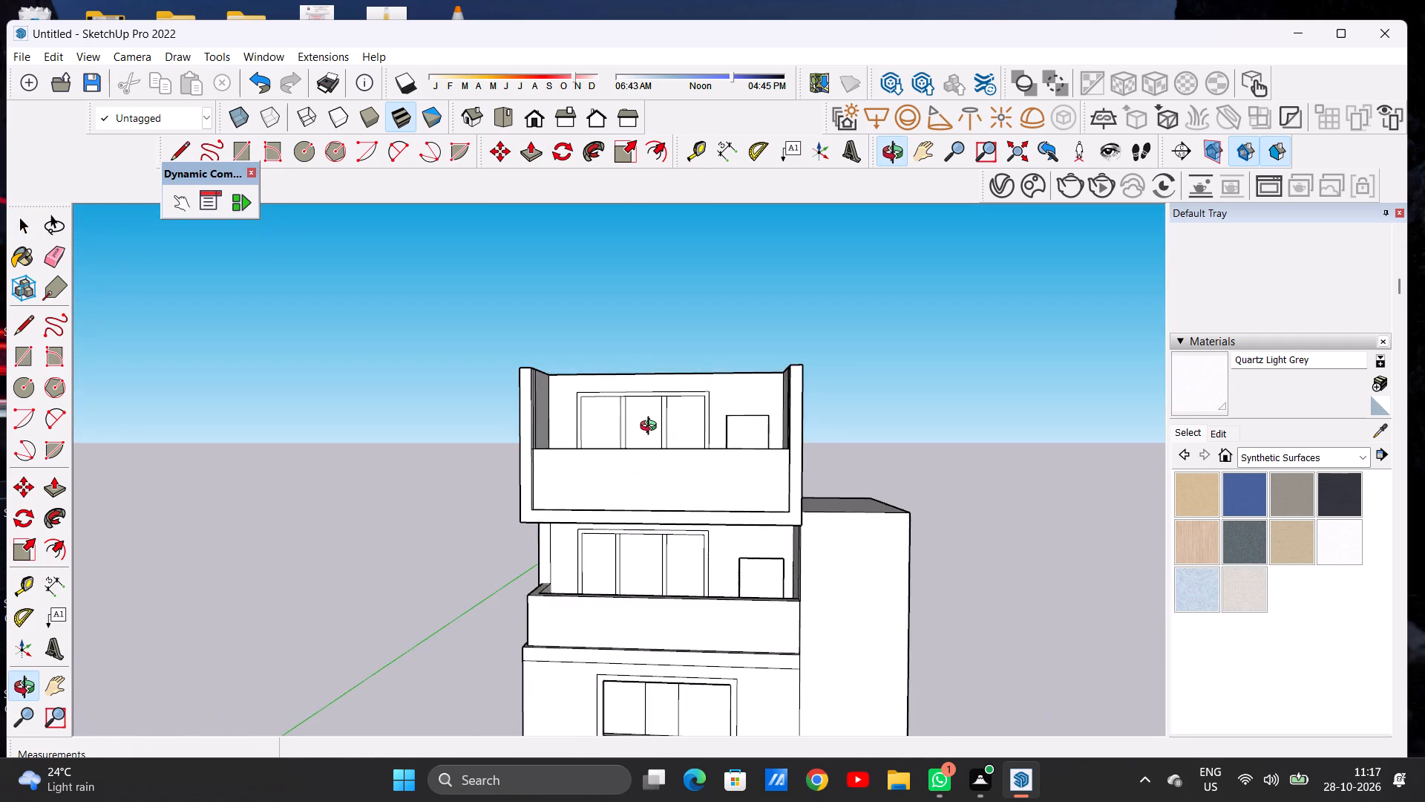
middle_click_drag(652, 428, 655, 482)
scroll(646, 549, "down", 1)
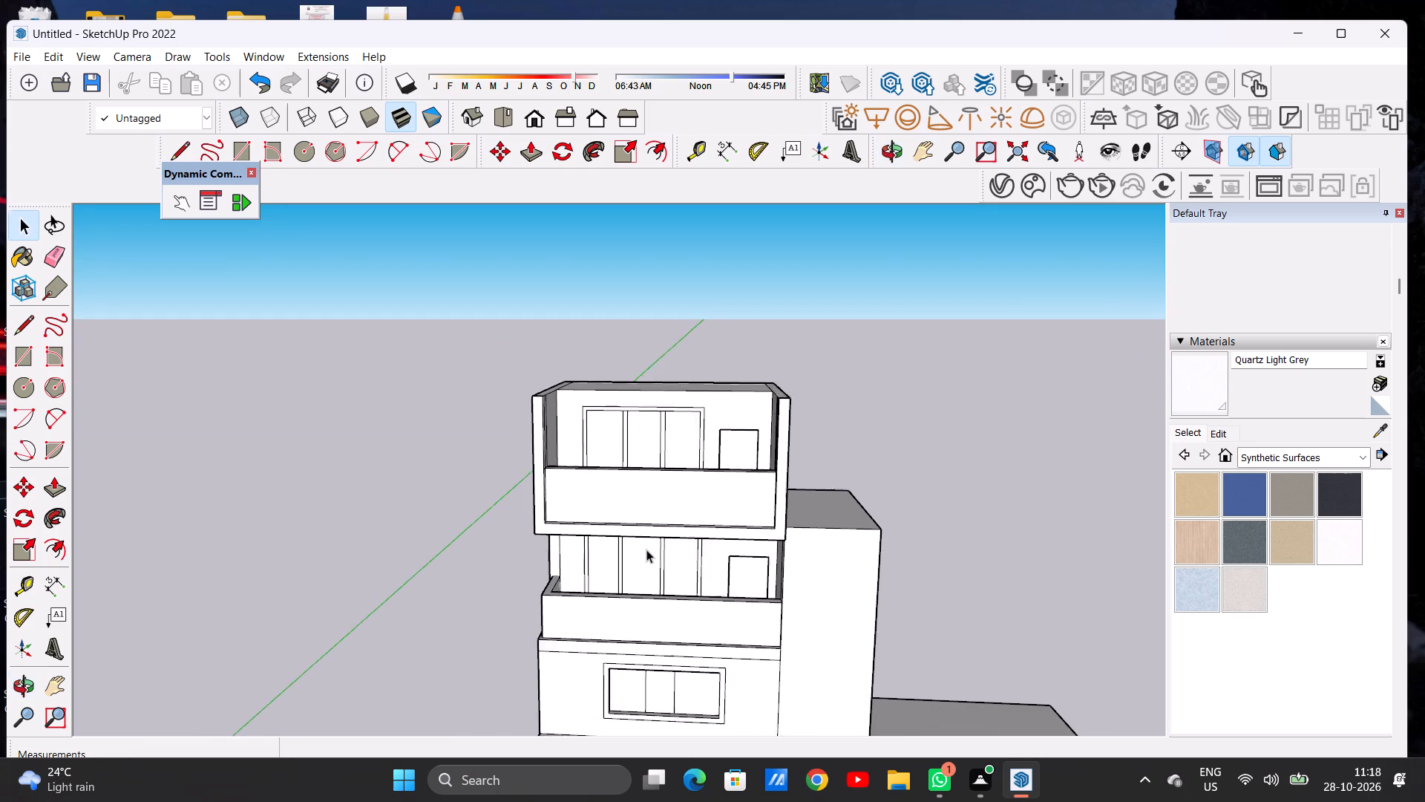
scroll(646, 550, "down", 3)
scroll(704, 428, "up", 6)
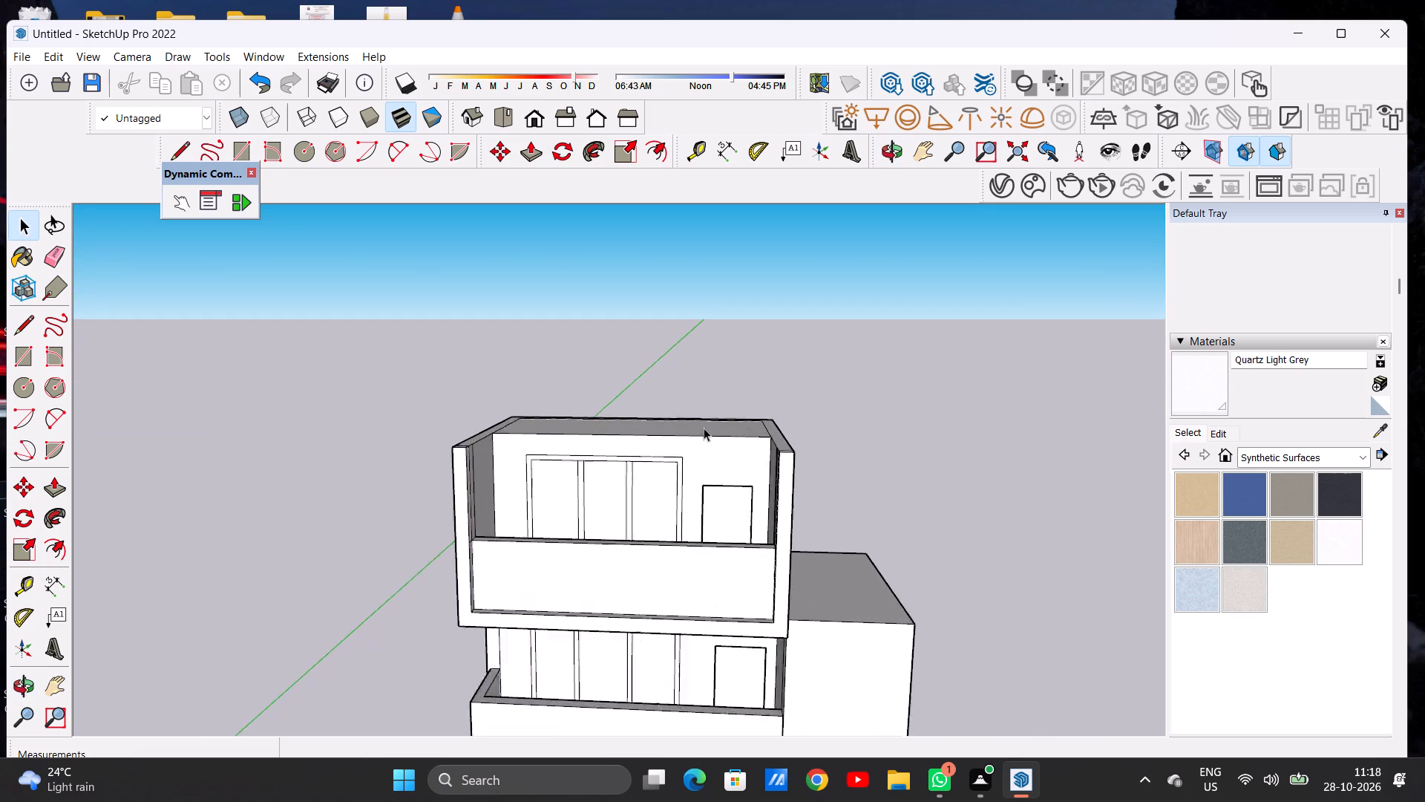
Push/Pull the top-storey roof face within the surround walls up about 7 13/16" to form a slab.
scroll(704, 428, "up", 2)
middle_click_drag(733, 434, 626, 515)
scroll(724, 463, "up", 4)
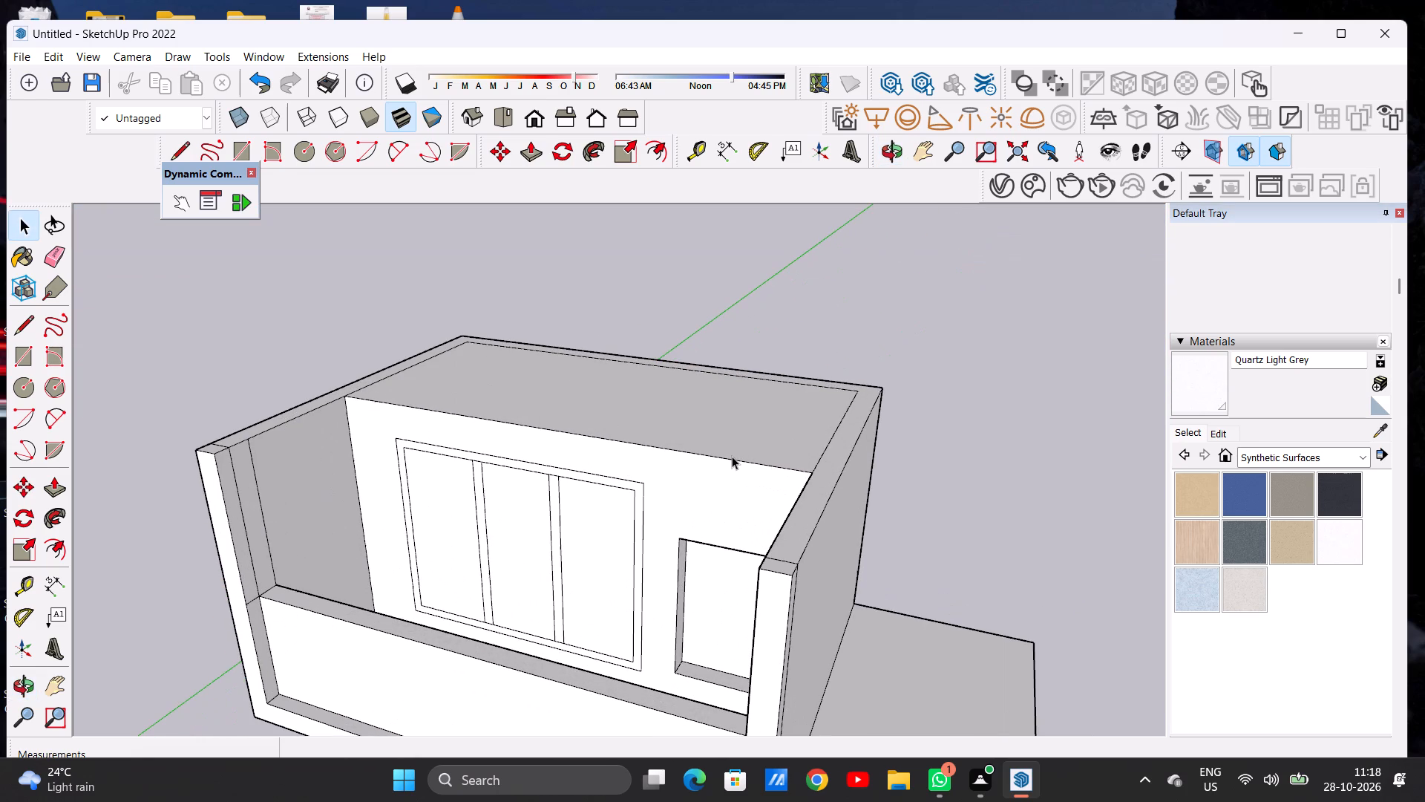
key("p")
scroll(791, 451, "up", 4)
left_click(791, 451)
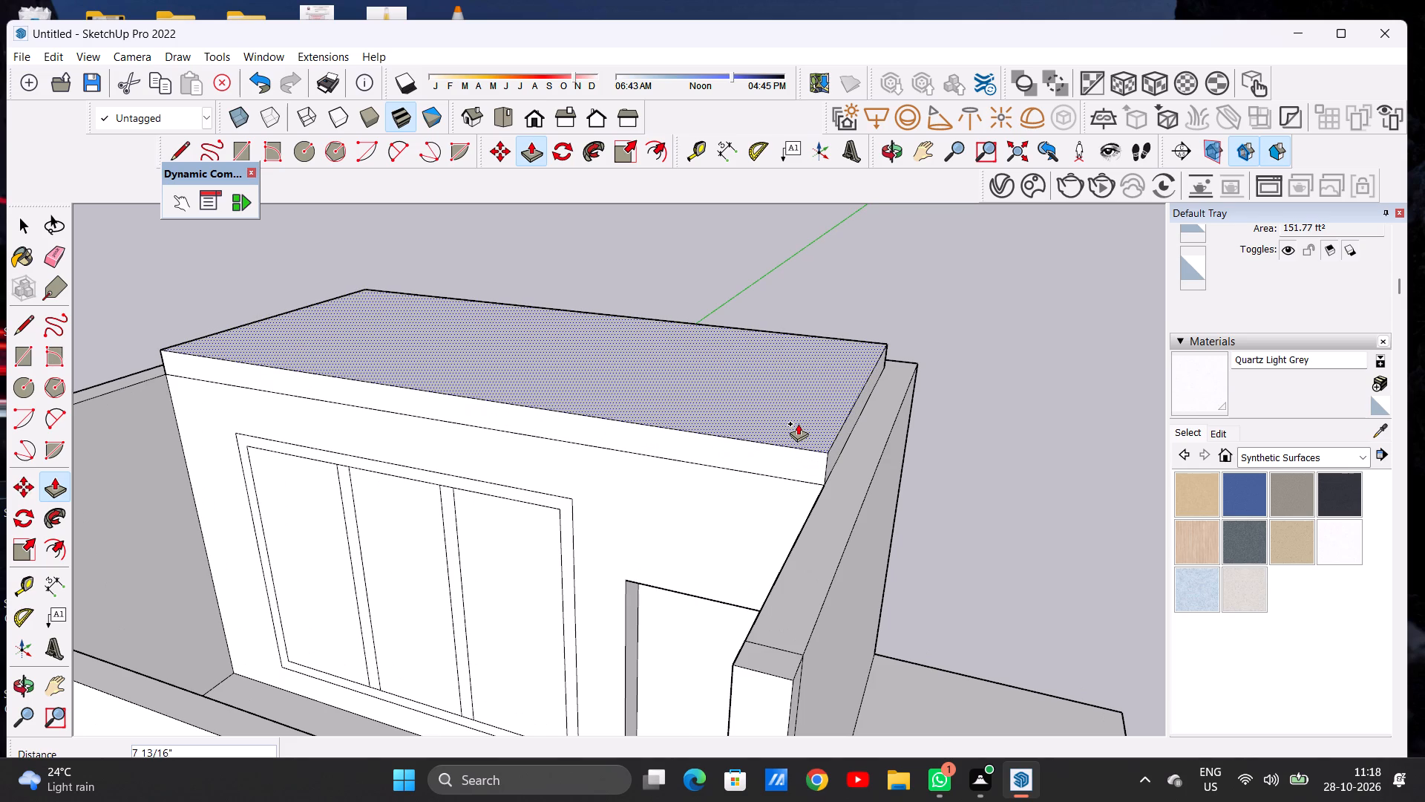
left_click(798, 423)
key("space")
Push/Pull the roof slab's front edge face forward about 6' 2 9/16" to the front of the top-storey surround.
scroll(799, 426, "down", 5)
middle_click_drag(787, 475, 782, 404)
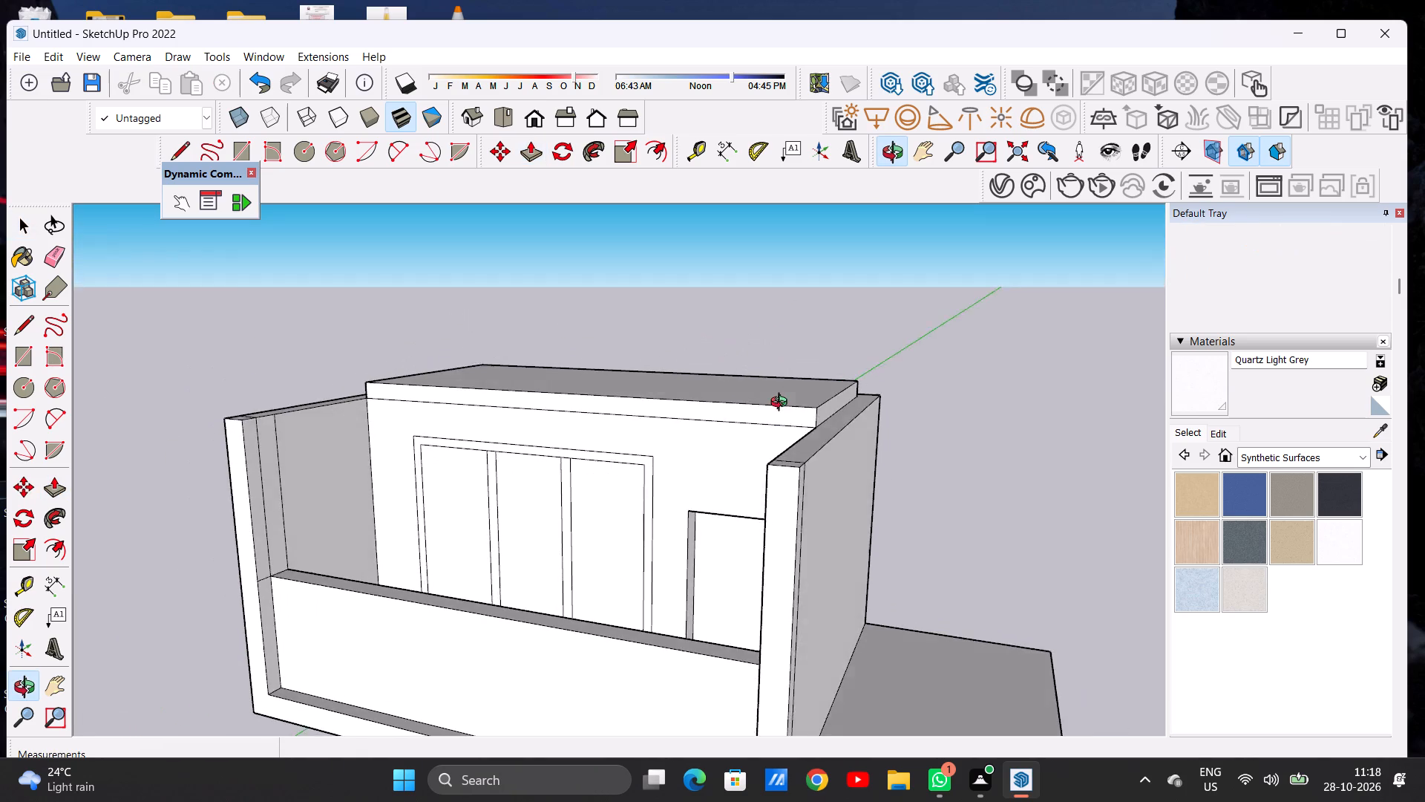
middle_click_drag(782, 404, 755, 426)
scroll(779, 428, "up", 2)
key("p")
scroll(793, 429, "up", 5)
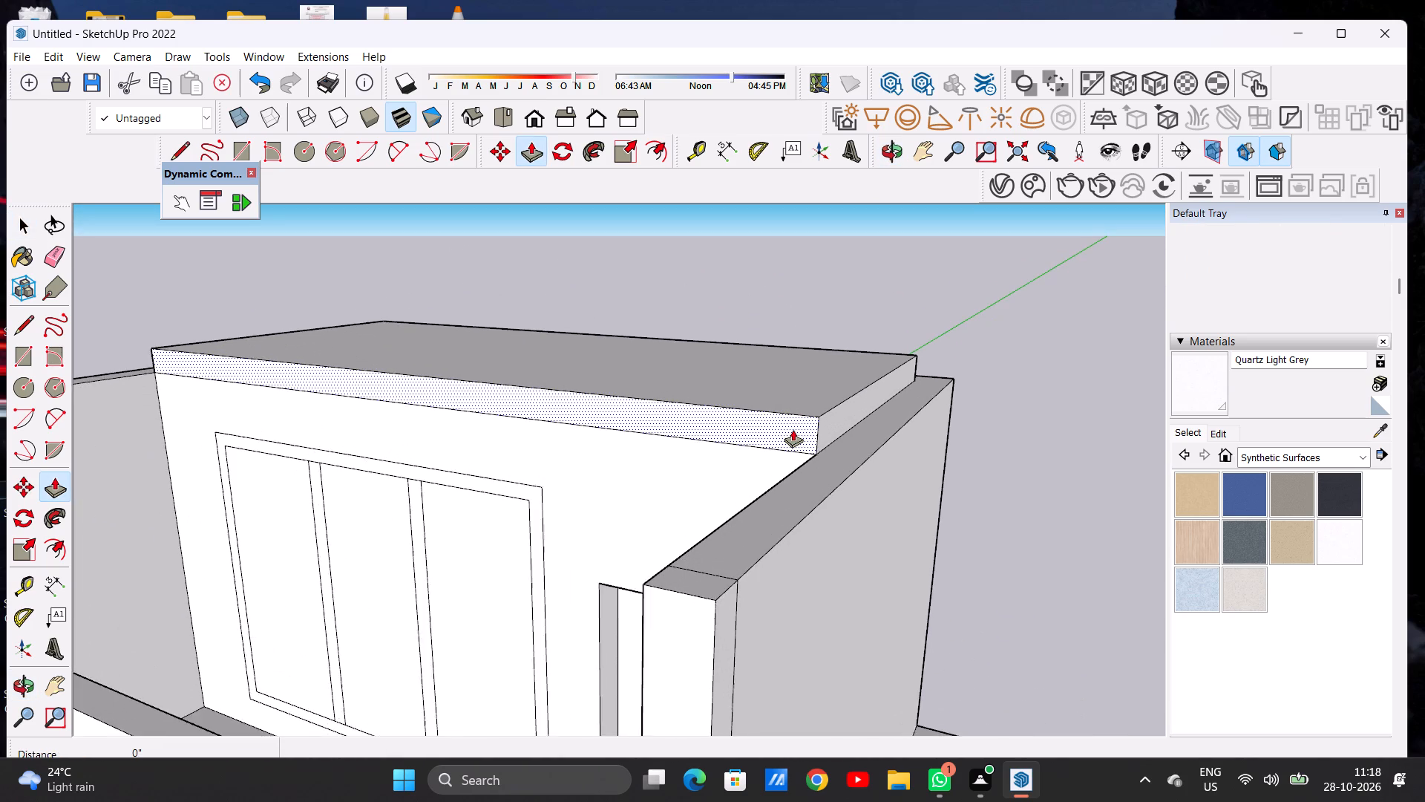
left_click(793, 429)
scroll(703, 463, "down", 8)
scroll(740, 428, "up", 1)
scroll(684, 509, "up", 5)
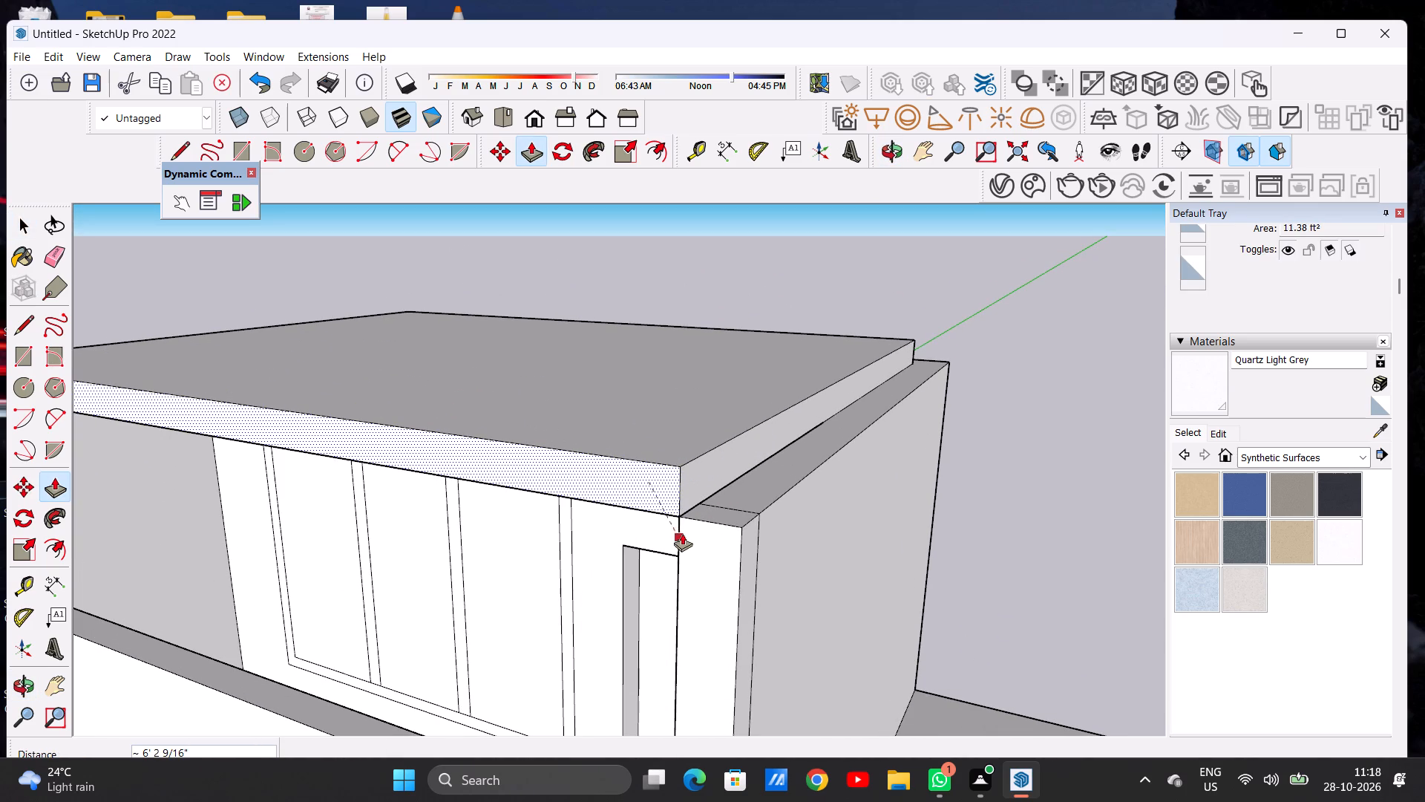
left_click(682, 519)
scroll(710, 474, "down", 5)
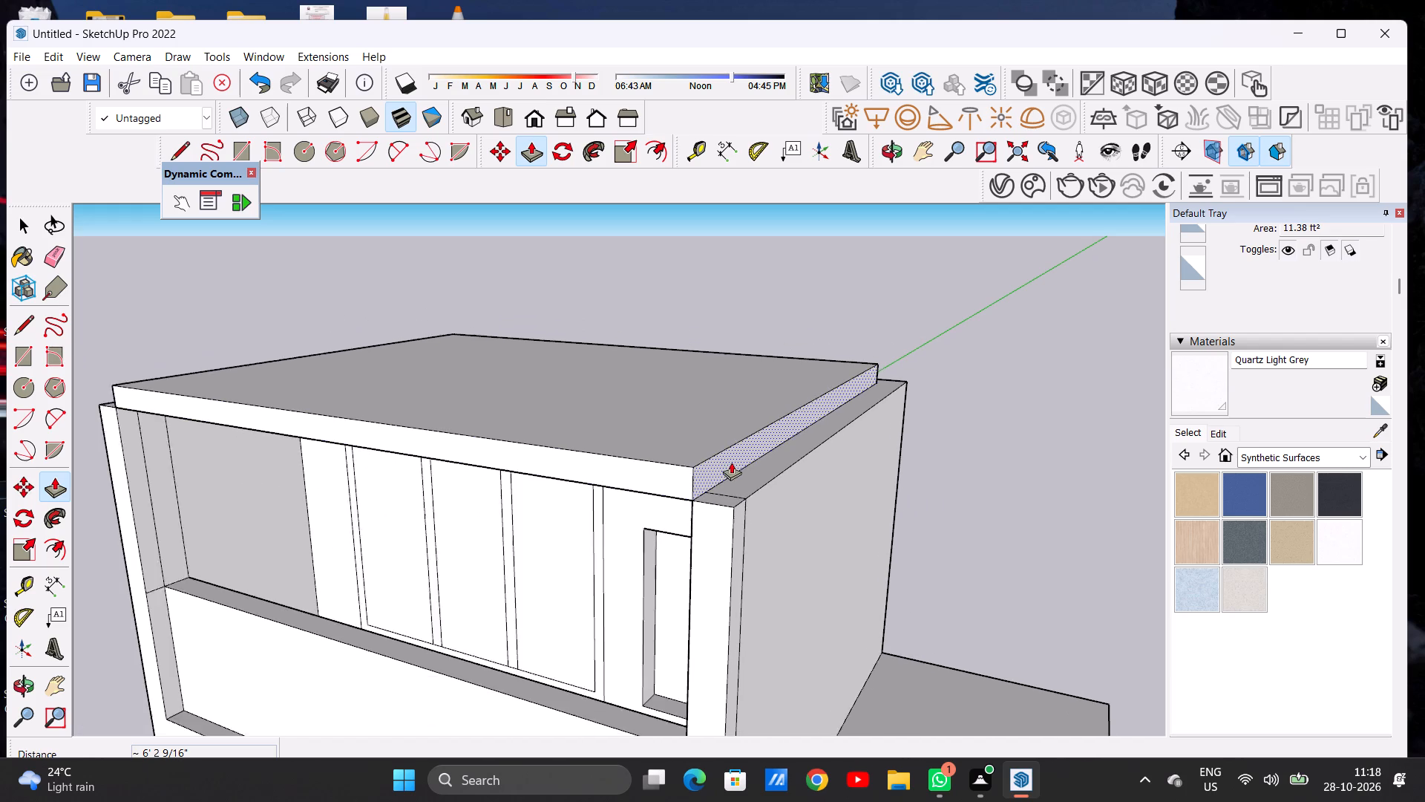
Push/Pull the roof slab's tower-side edge face outward about 9 3/4", flush with the outer wall.
middle_click_drag(718, 479, 744, 486)
scroll(738, 480, "up", 5)
left_click(738, 480)
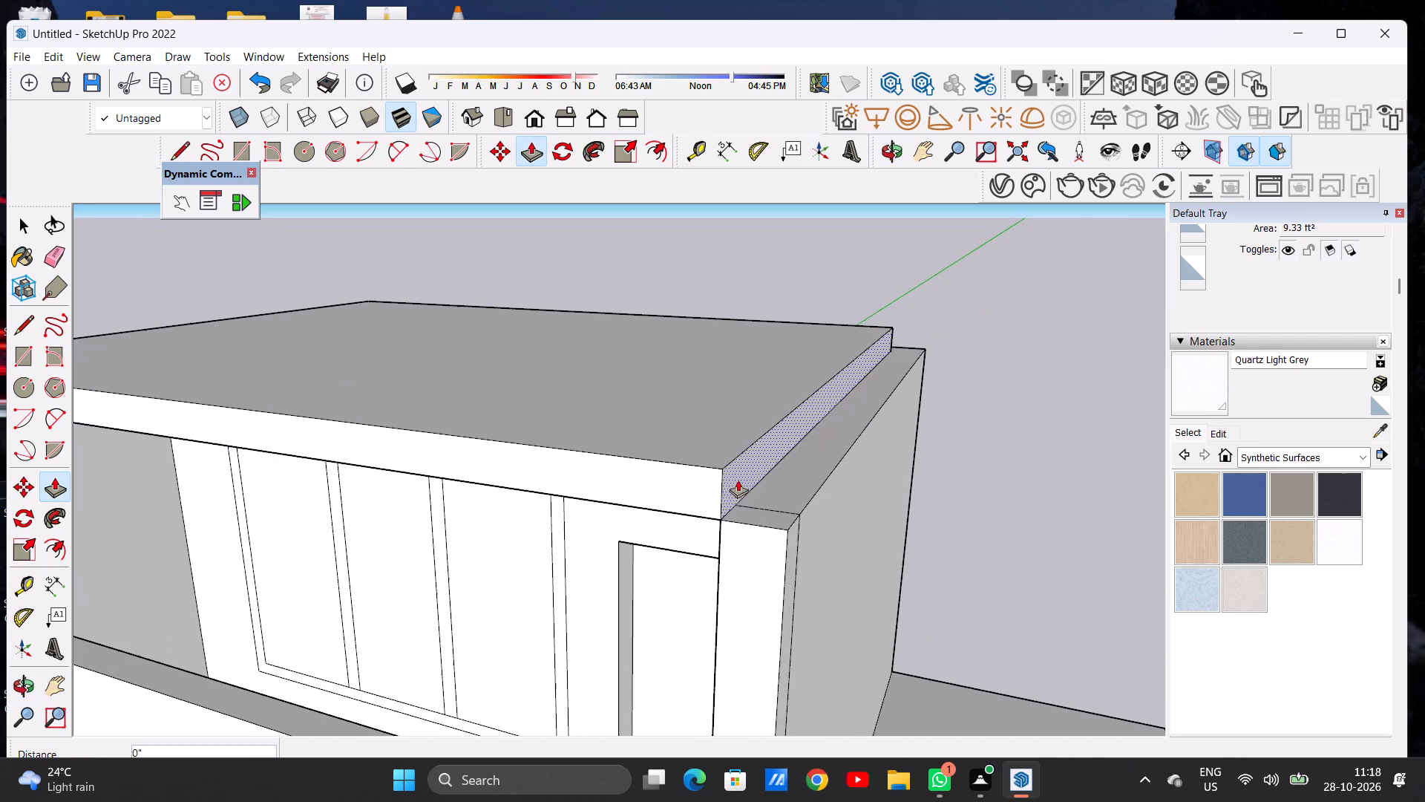
left_click(787, 536)
scroll(811, 512, "down", 10)
scroll(813, 495, "up", 1)
scroll(815, 495, "down", 3)
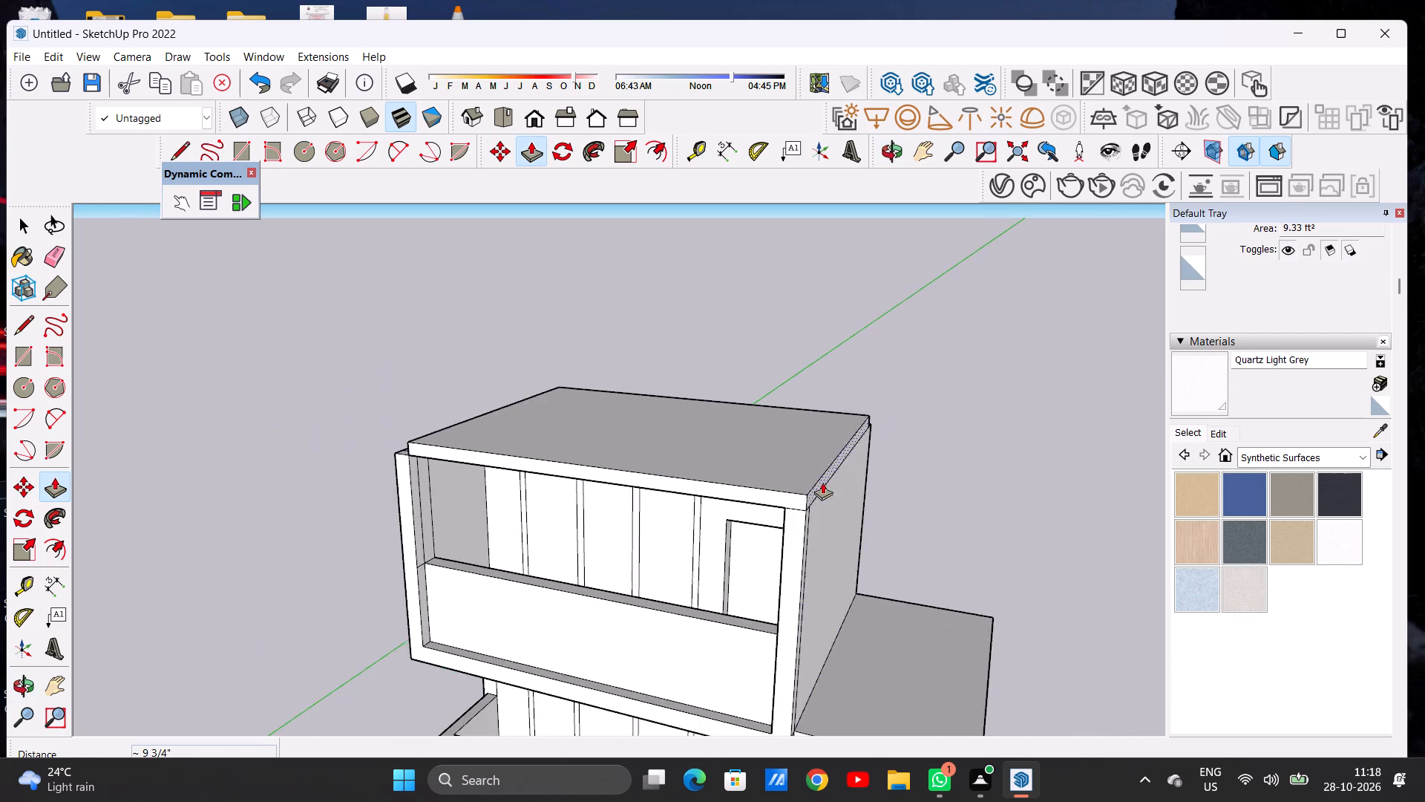
Push/Pull the roof slab's edge face on the side opposite the tower outward about 9 3/4", flush with the outer wall.
scroll(822, 482, "down", 2)
middle_click_drag(451, 497, 828, 524)
scroll(584, 501, "up", 4)
scroll(584, 501, "down", 1)
scroll(584, 501, "up", 1)
scroll(584, 501, "down", 1)
scroll(584, 501, "up", 4)
scroll(584, 501, "down", 1)
scroll(584, 501, "up", 2)
left_click(584, 501)
left_click(560, 528)
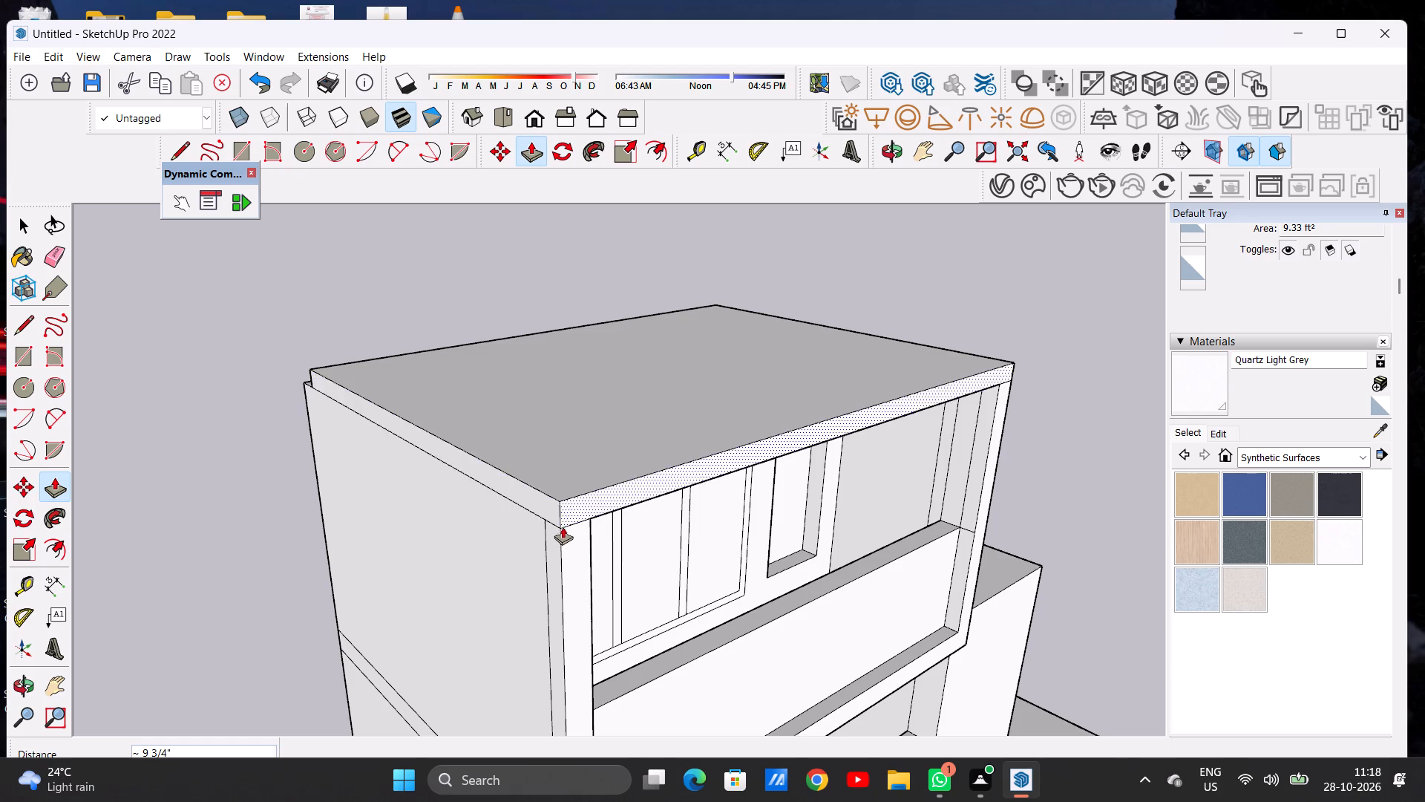
Push/Pull the roof slab's rear edge face outward about 9 3/4", flush with the back wall.
scroll(566, 527, "down", 11)
middle_click_drag(435, 521, 839, 511)
scroll(606, 495, "up", 4)
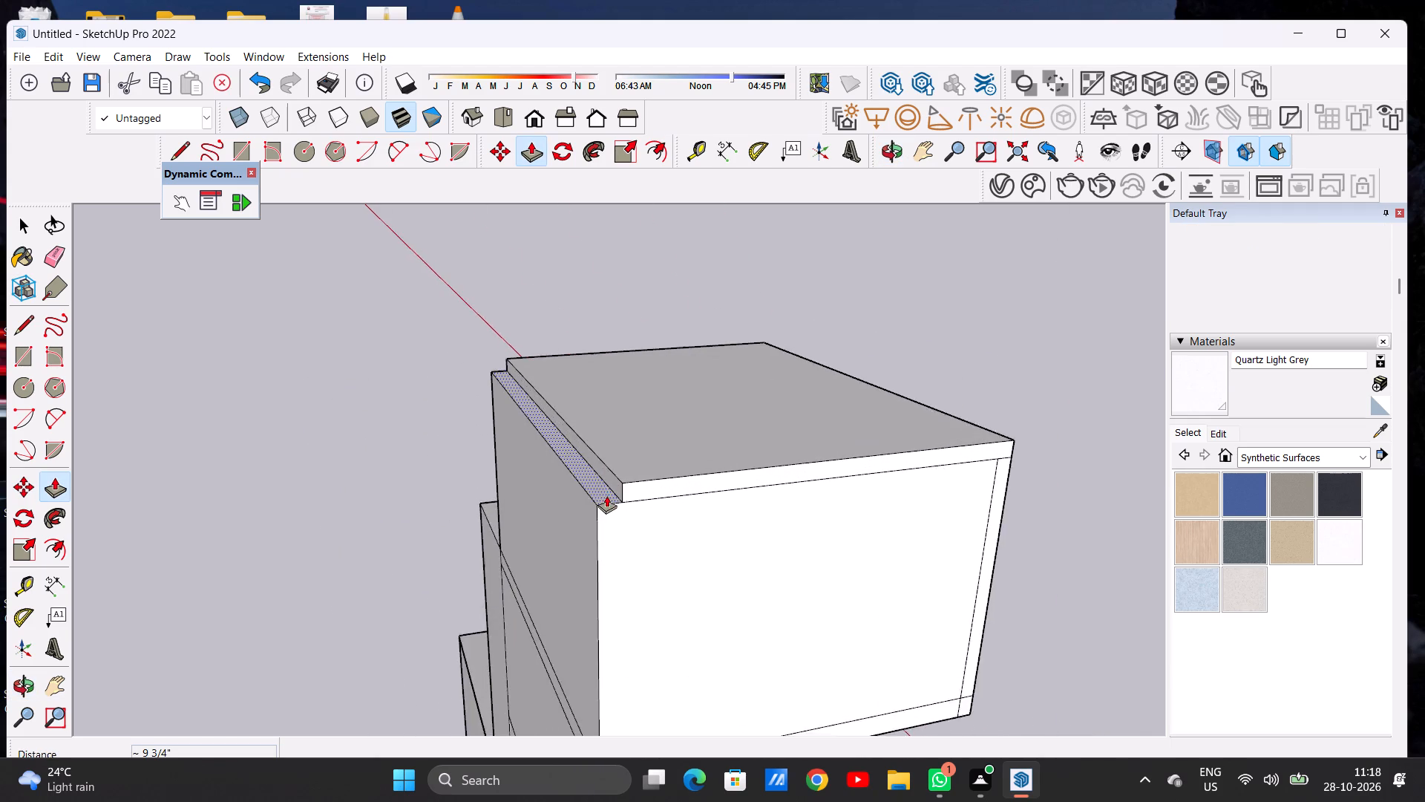
scroll(606, 495, "up", 5)
scroll(613, 489, "down", 1)
scroll(613, 489, "up", 6)
scroll(615, 489, "down", 1)
scroll(615, 489, "up", 3)
left_click(616, 489)
left_click(580, 527)
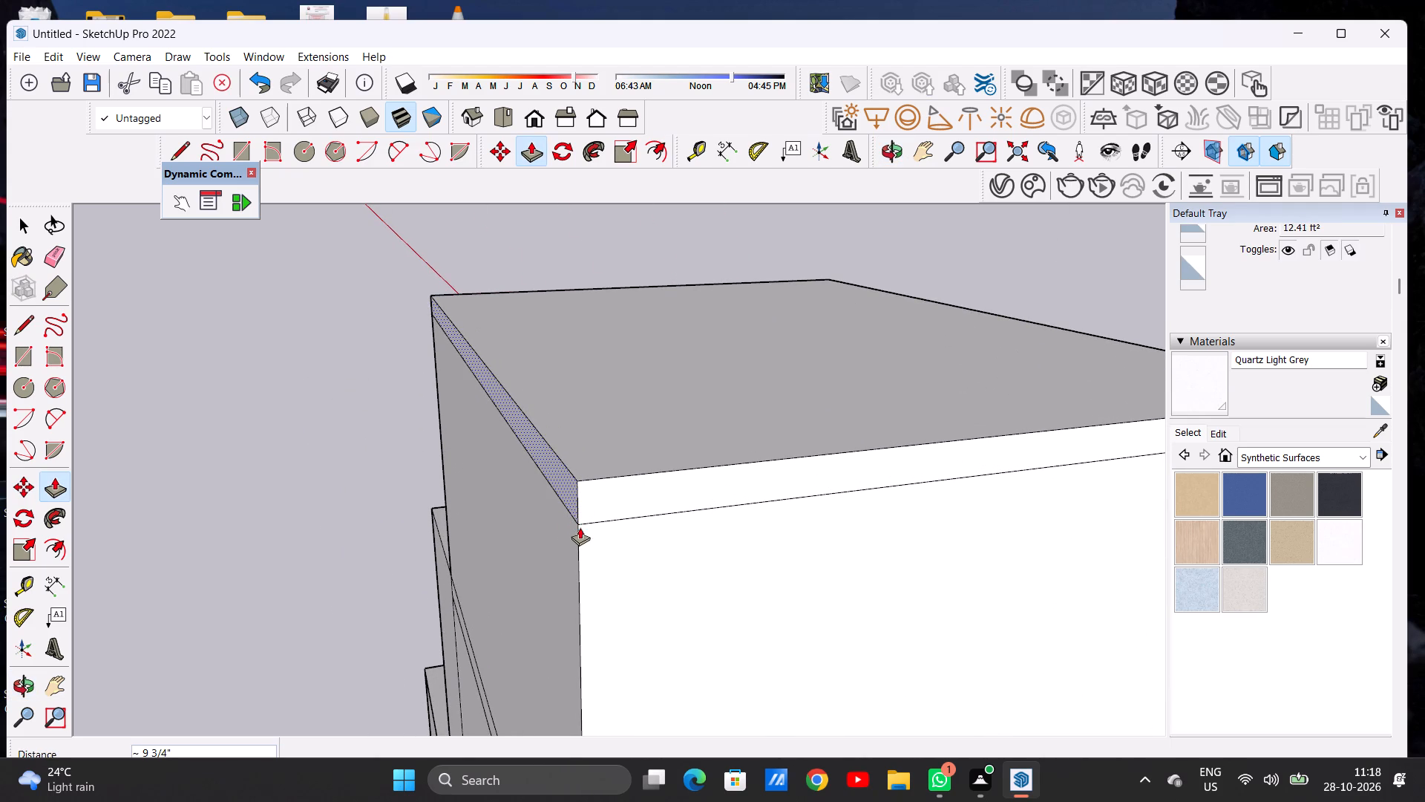
key("space")
Erase the two seam lines between the roof slab and the side walls on the top-storey surround's front face.
scroll(629, 524, "down", 9)
scroll(541, 503, "up", 1)
scroll(541, 503, "down", 4)
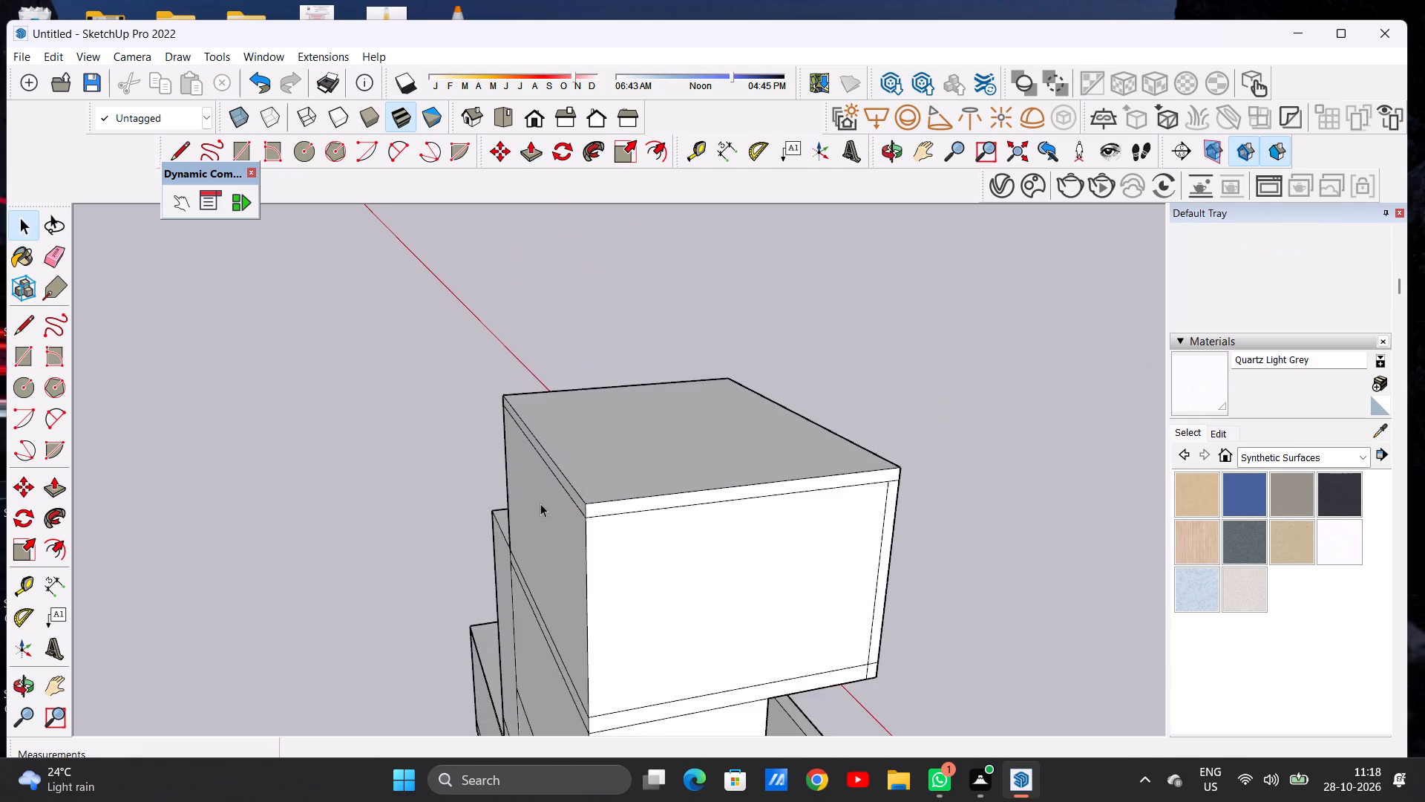
scroll(540, 503, "down", 6)
middle_click_drag(663, 513, 396, 471)
middle_click_drag(413, 509, 793, 503)
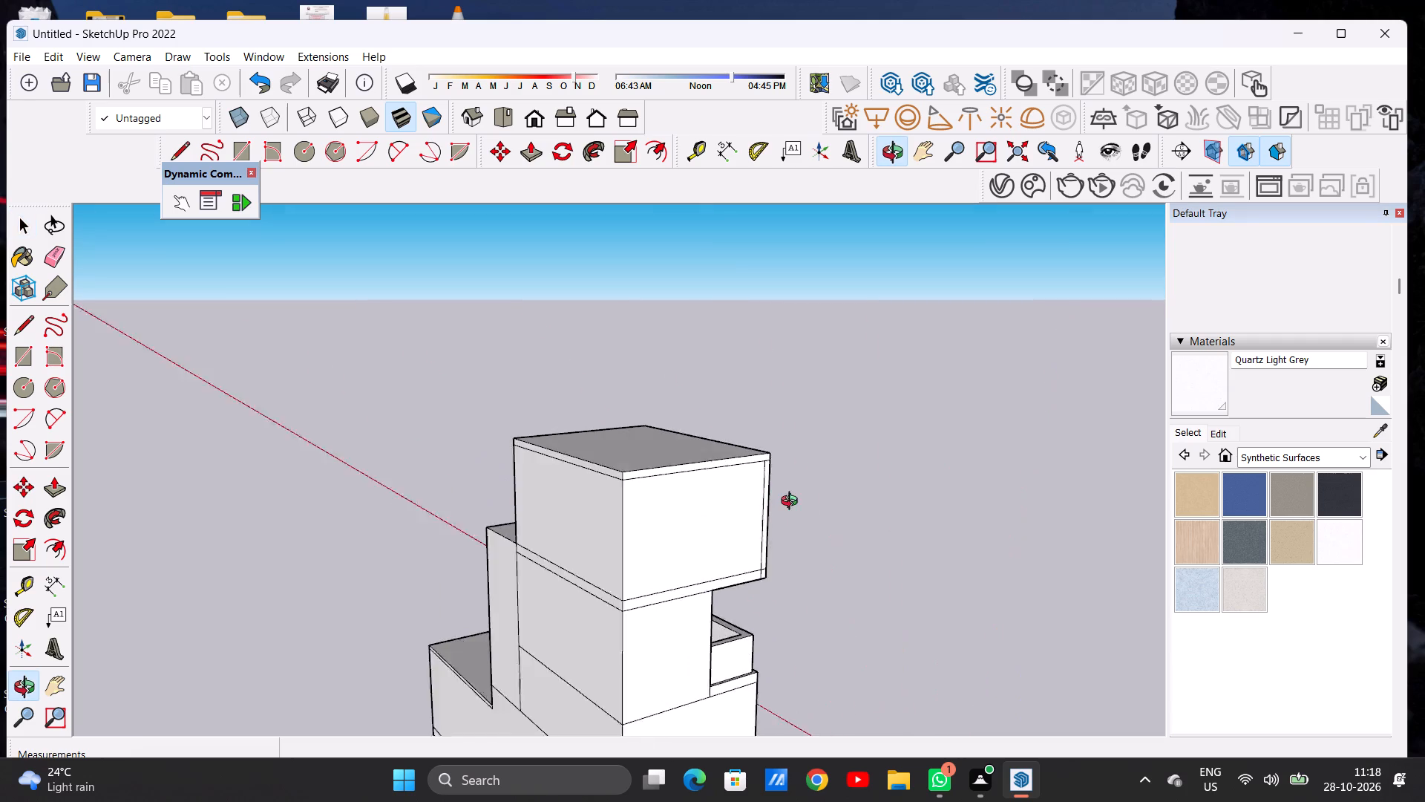
middle_click_drag(793, 503, 514, 522)
middle_click_drag(569, 522, 312, 504)
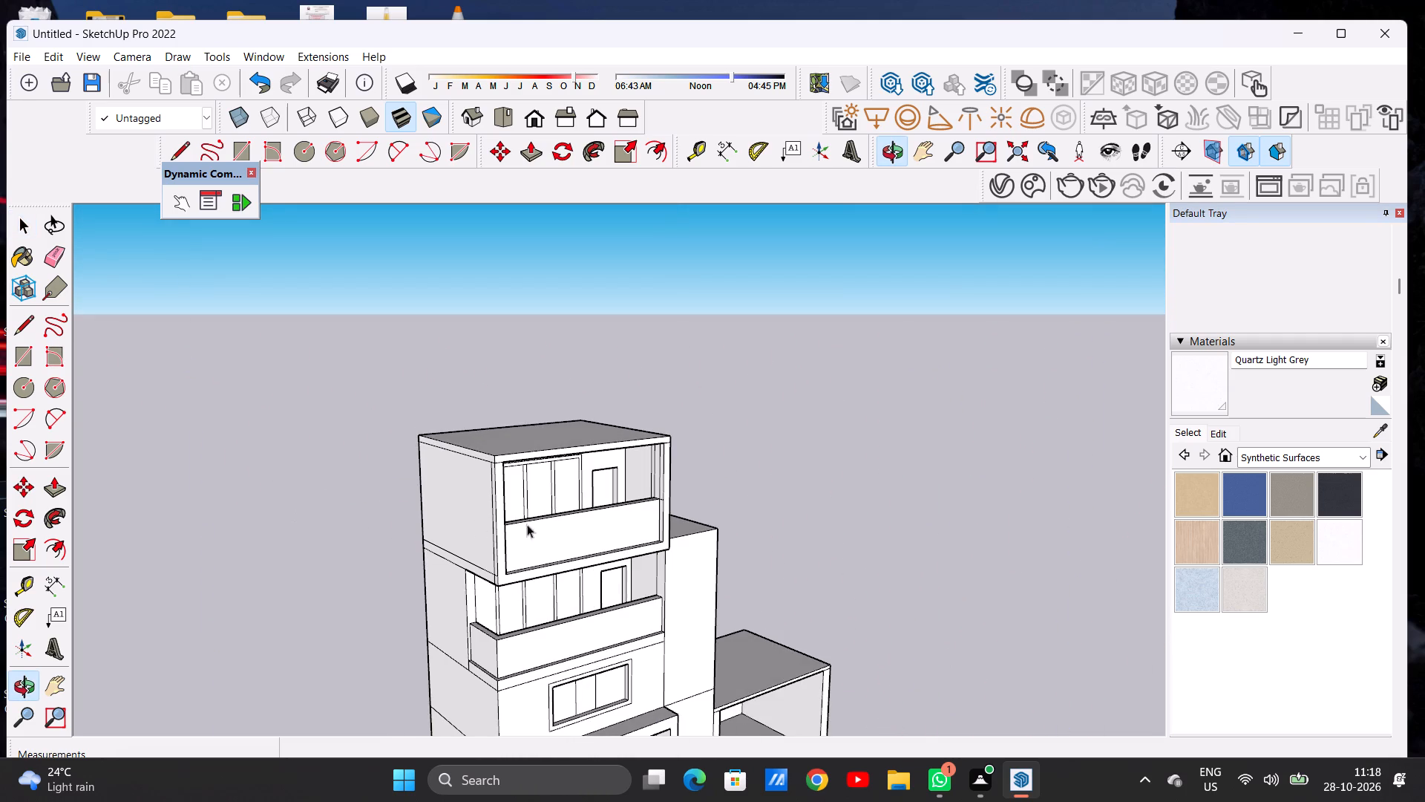
middle_click_drag(554, 515, 328, 469)
scroll(430, 441, "up", 12)
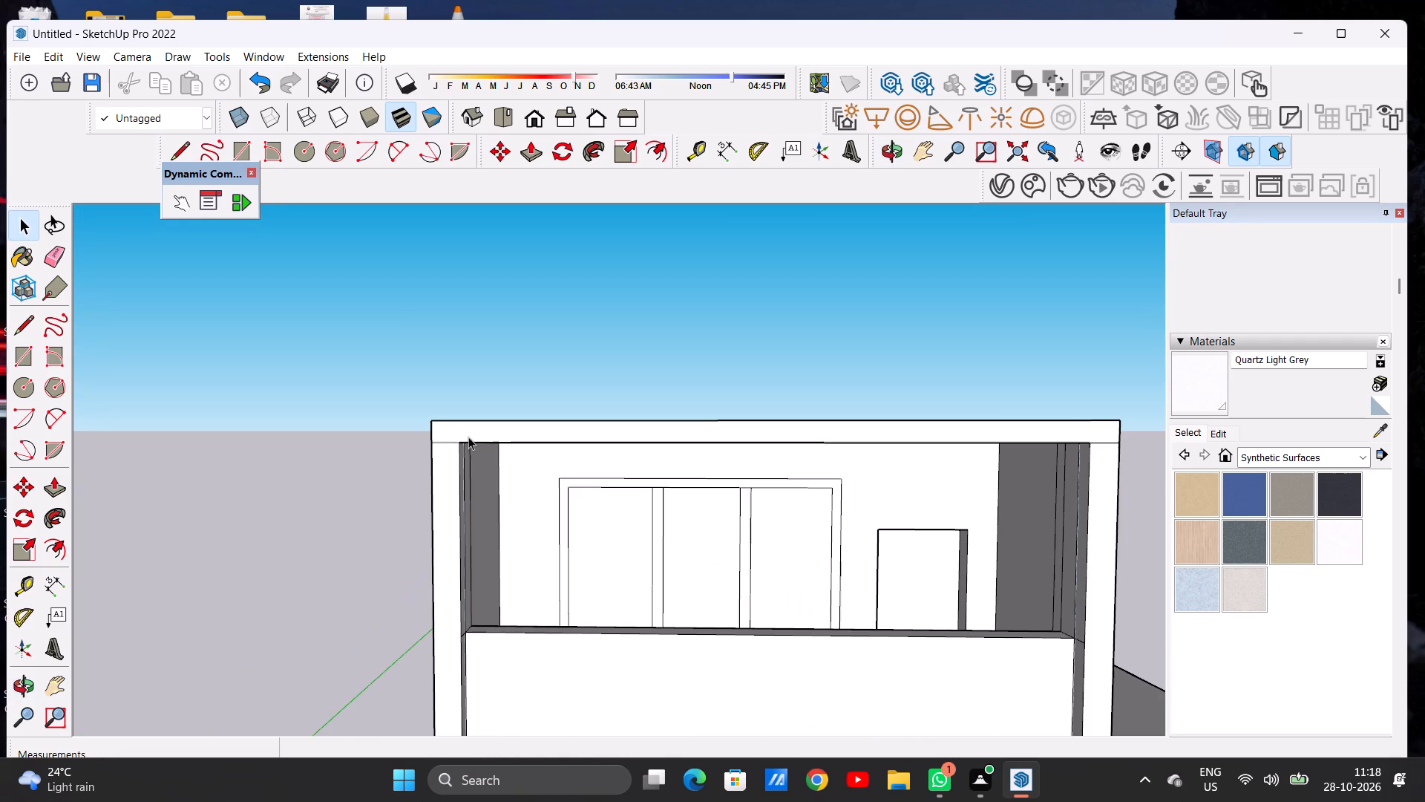
scroll(439, 454, "up", 3)
key("e")
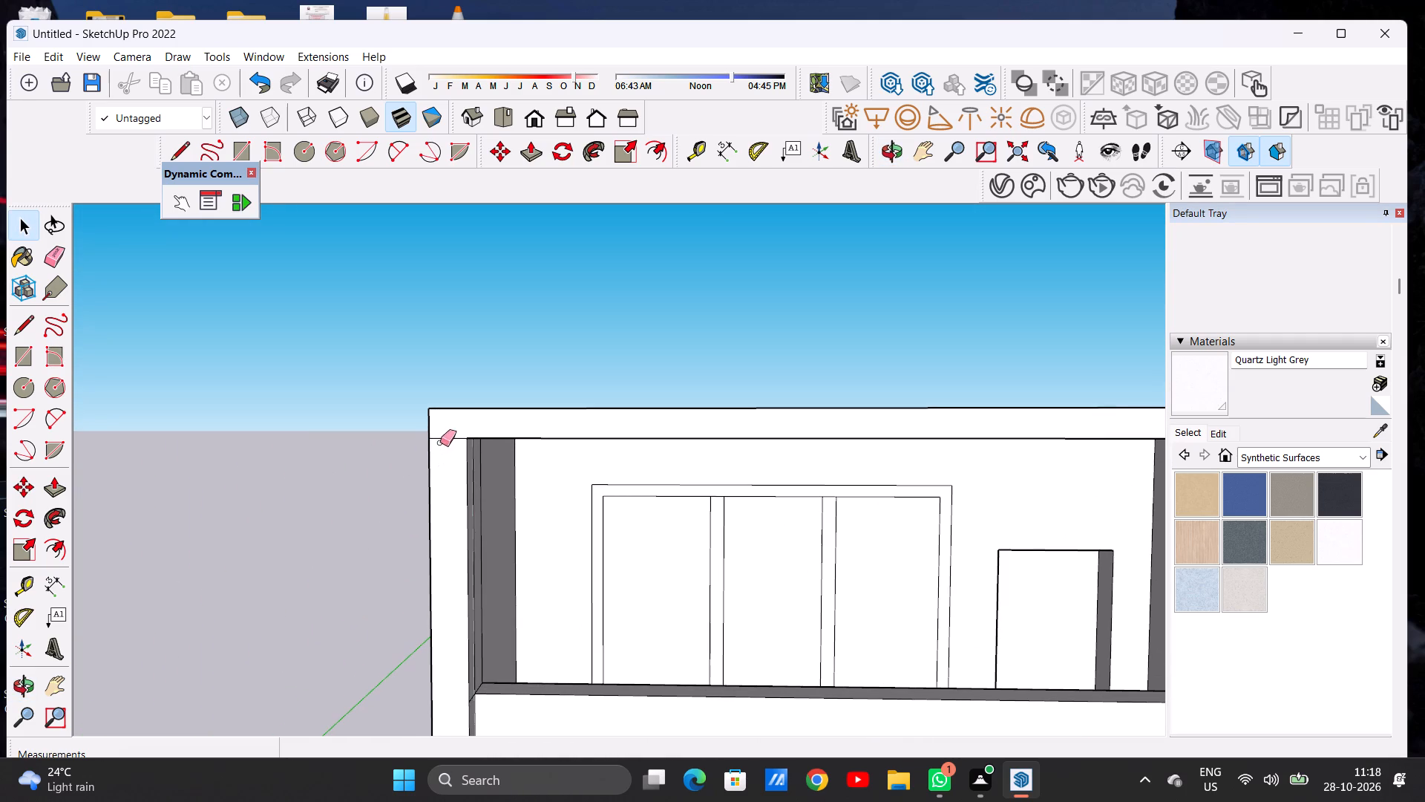
left_click_drag(445, 436, 447, 443)
scroll(453, 469, "down", 15)
scroll(714, 456, "up", 10)
scroll(712, 465, "down", 1)
scroll(712, 465, "up", 1)
left_click_drag(715, 437, 718, 452)
key("space")
Examine the roofed top storey and the whole building massing from the front, the side and above.
scroll(802, 489, "down", 14)
scroll(706, 551, "up", 8)
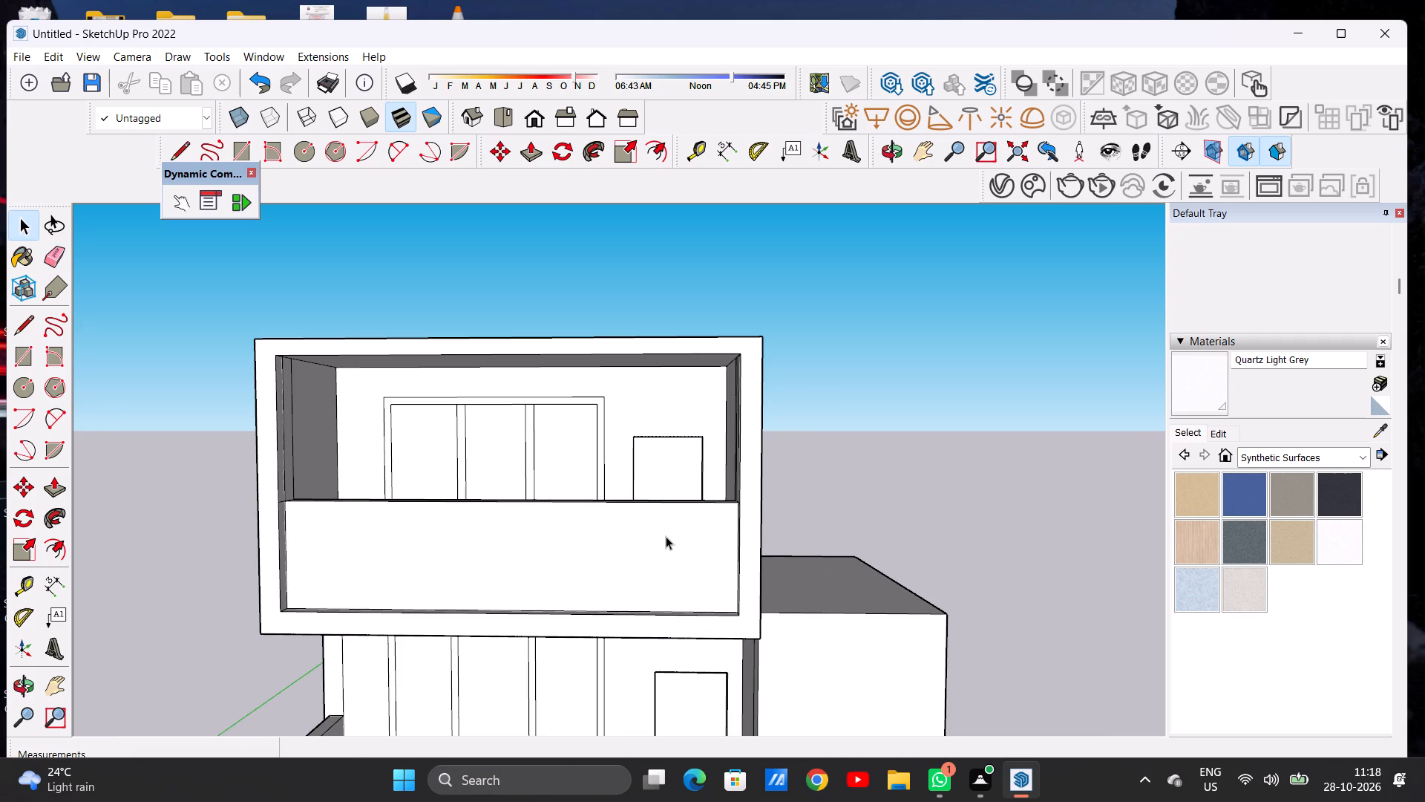
scroll(546, 544, "down", 4)
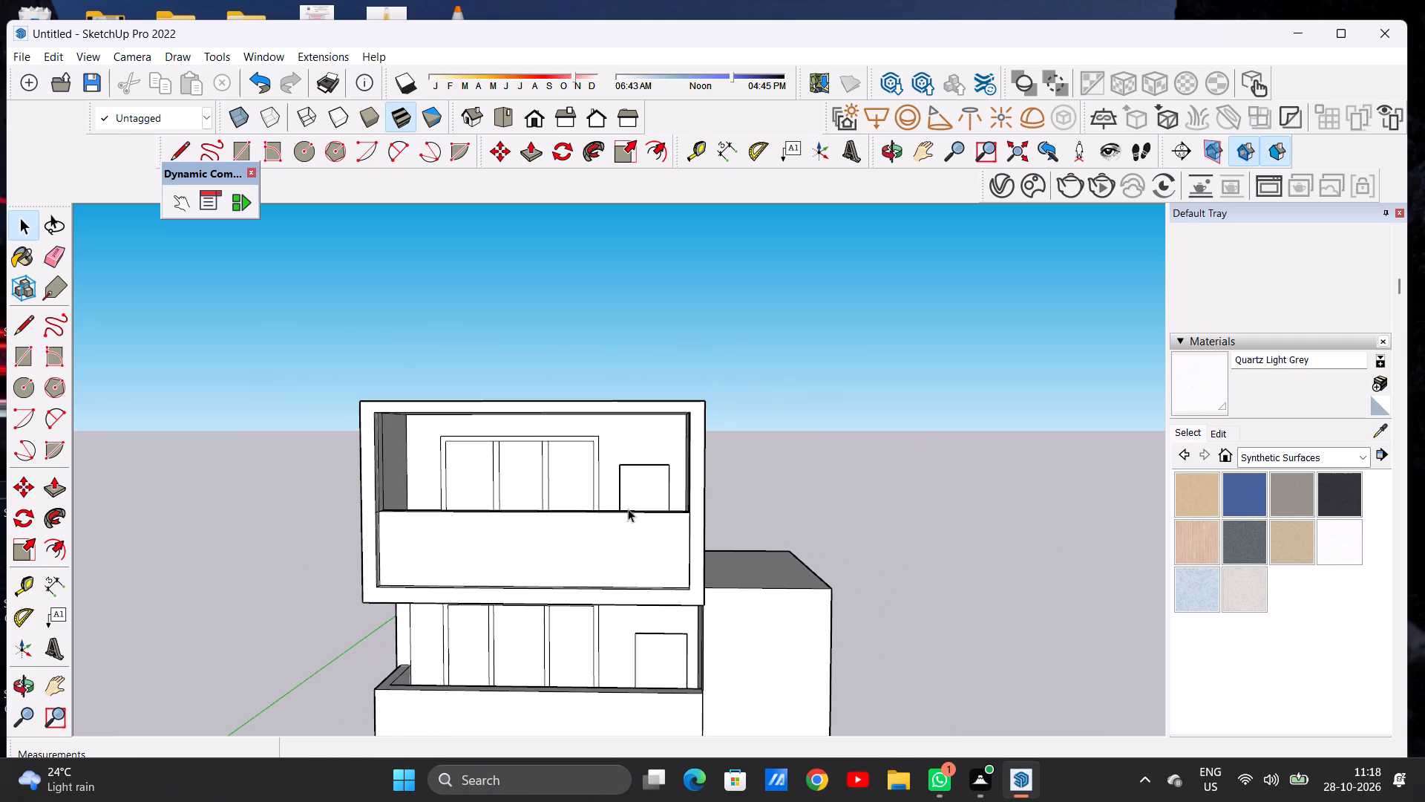
middle_click_drag(597, 507, 429, 528)
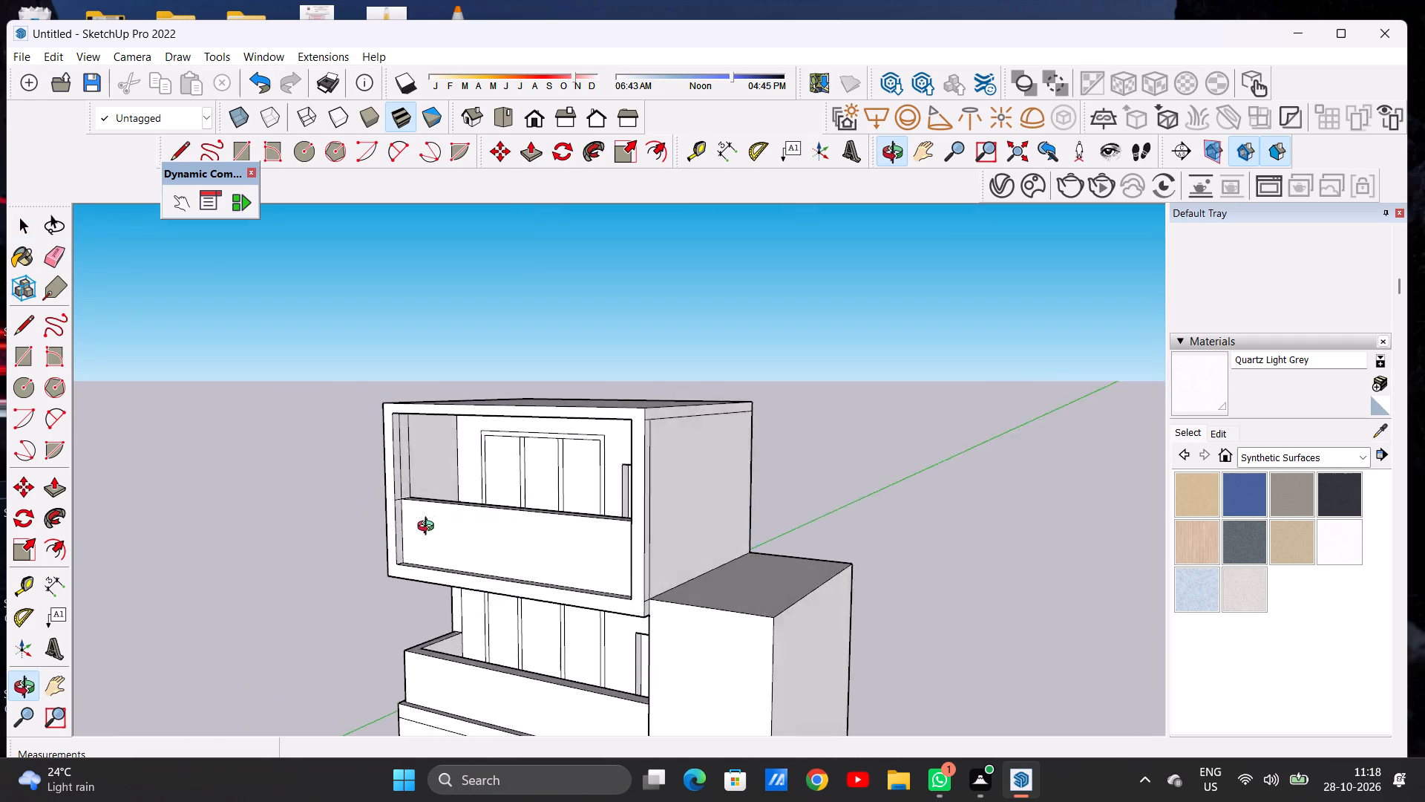
middle_click_drag(429, 528, 609, 506)
scroll(597, 515, "down", 3)
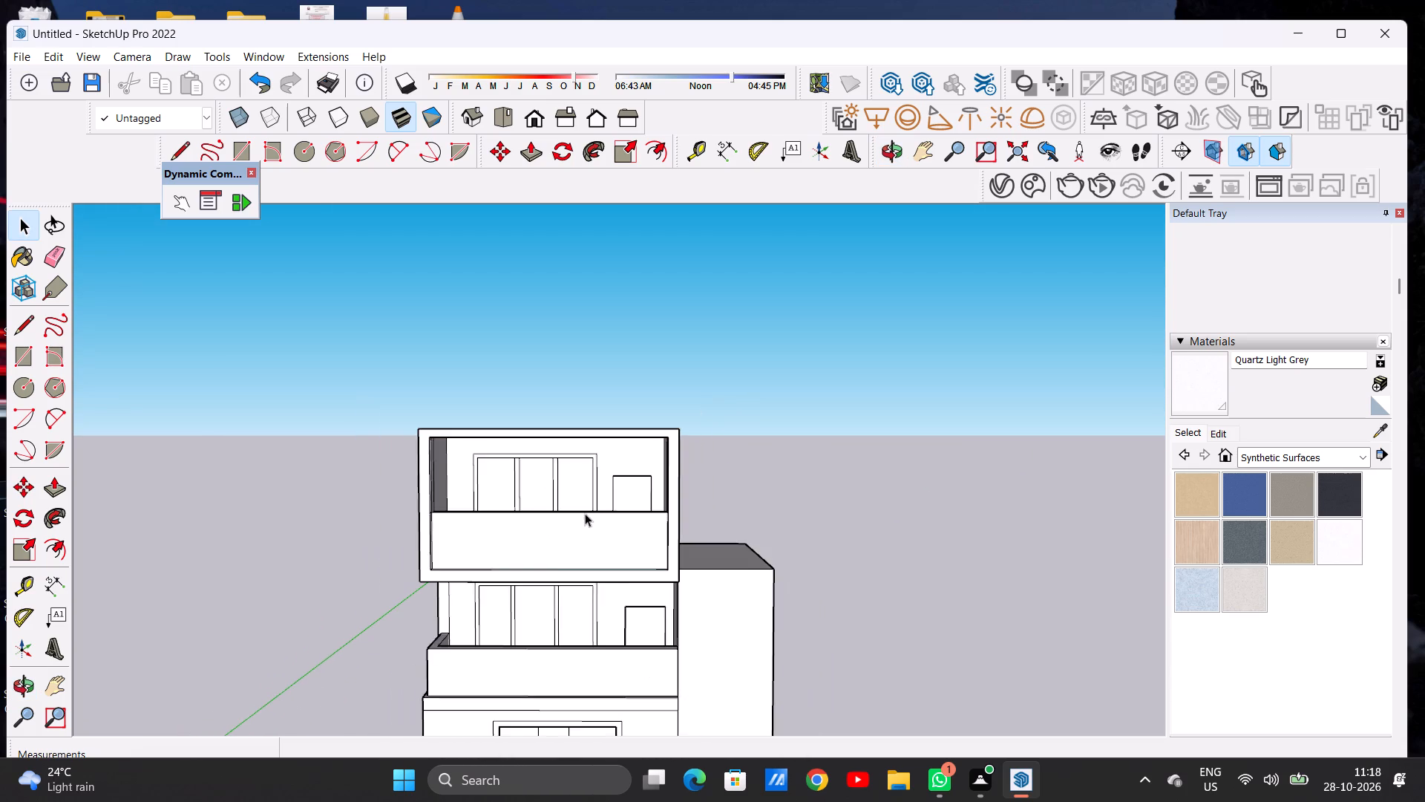
scroll(585, 513, "down", 14)
scroll(630, 563, "up", 6)
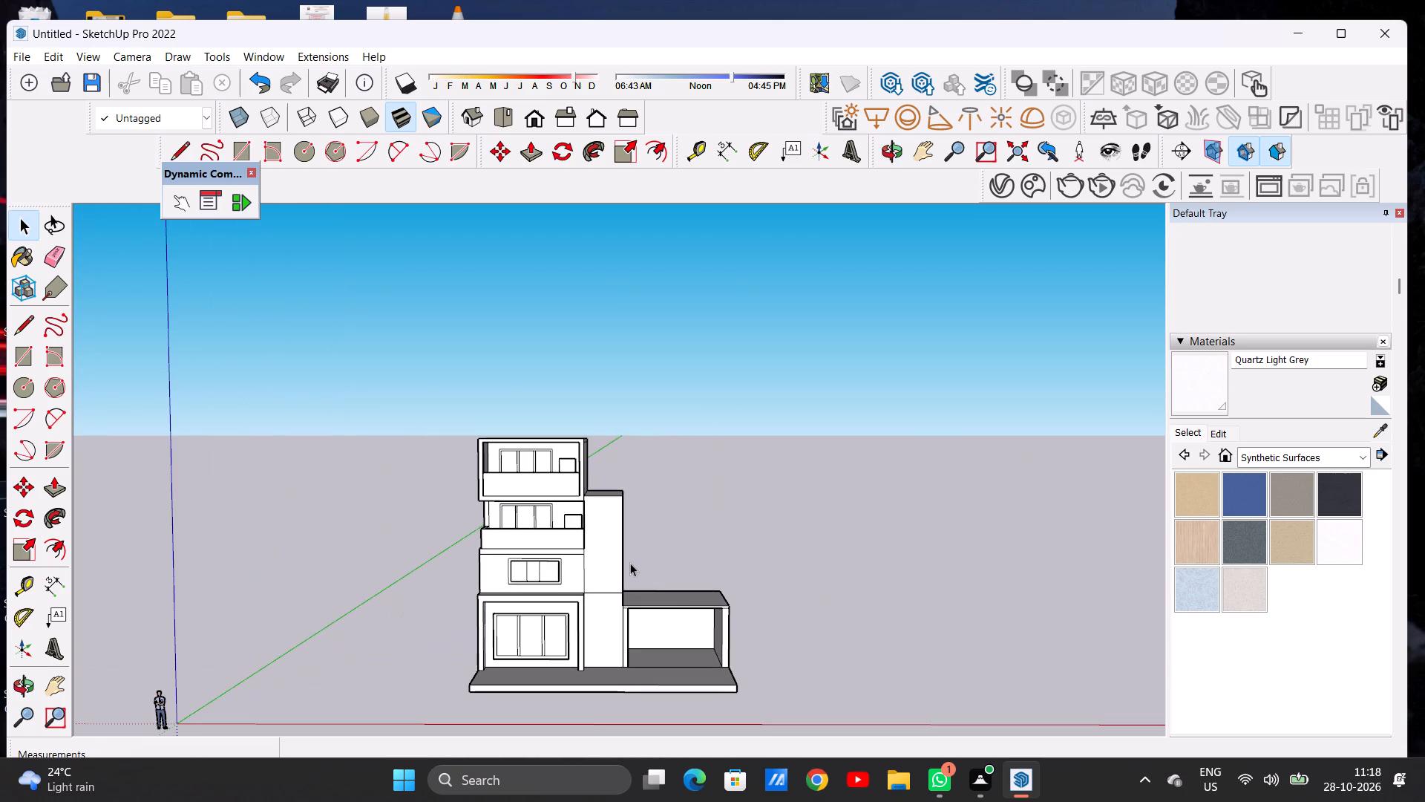
scroll(573, 407, "up", 6)
middle_click_drag(573, 443, 579, 537)
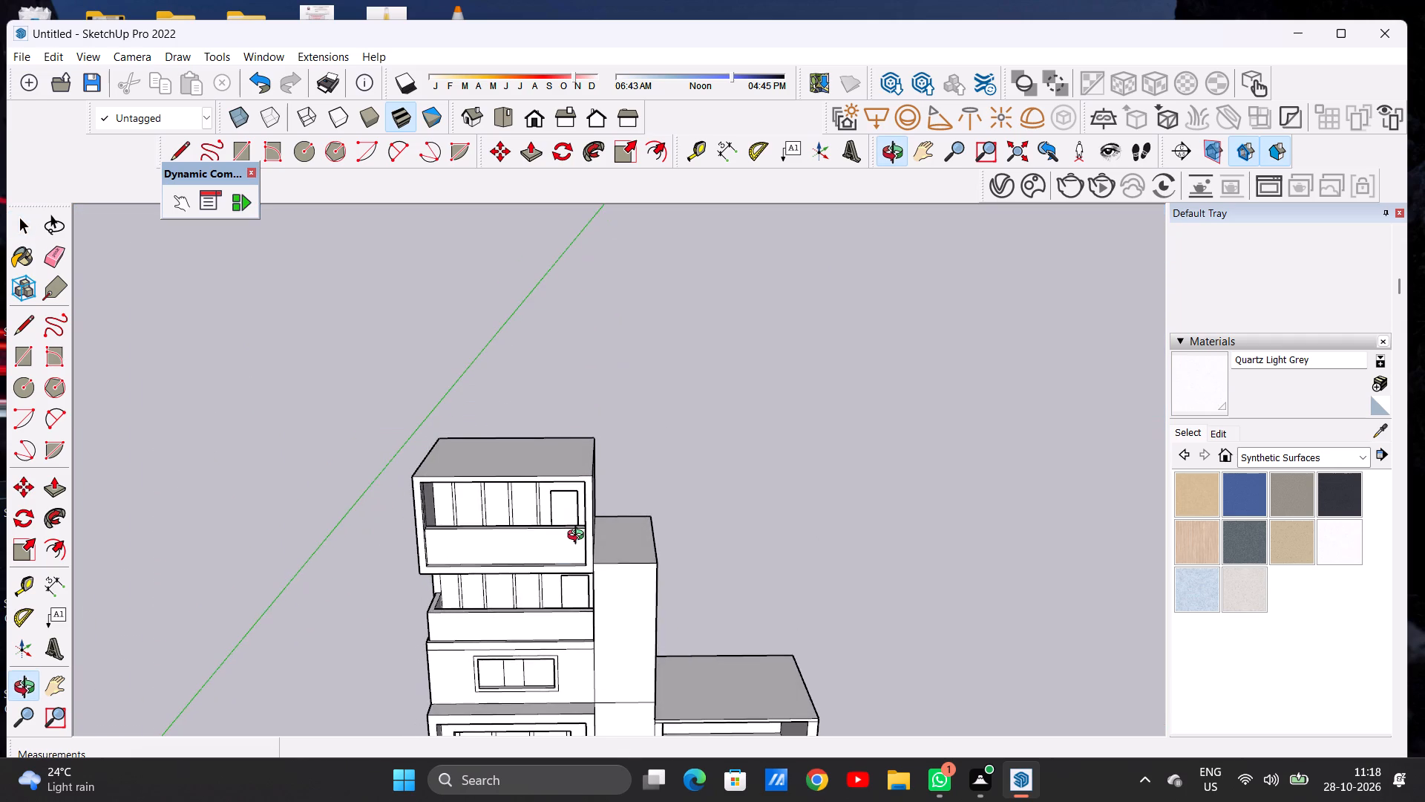
middle_click_drag(579, 537, 577, 536)
scroll(662, 506, "down", 5)
middle_click_drag(571, 472, 551, 521)
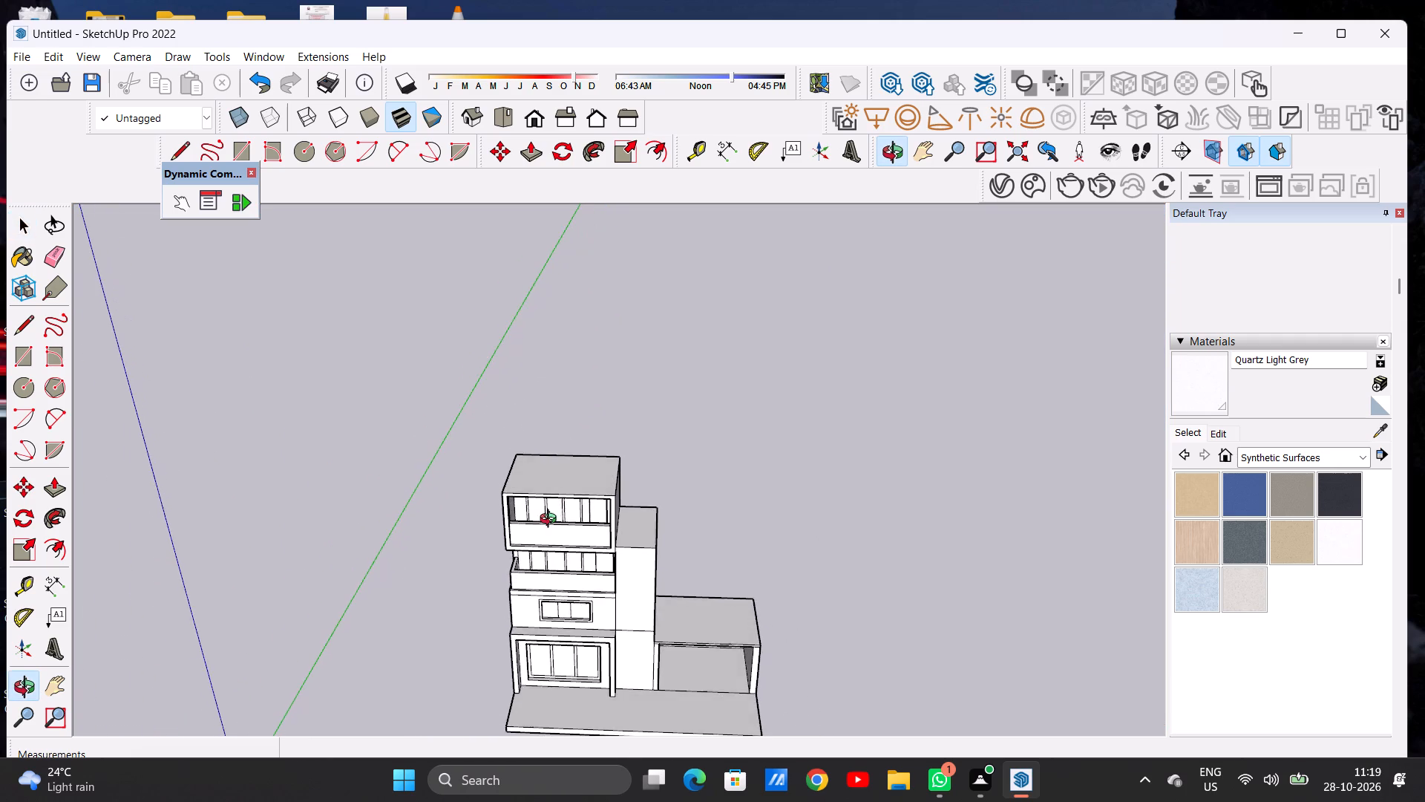
middle_click_drag(551, 521, 557, 426)
scroll(571, 526, "down", 5)
middle_click_drag(601, 549, 593, 521)
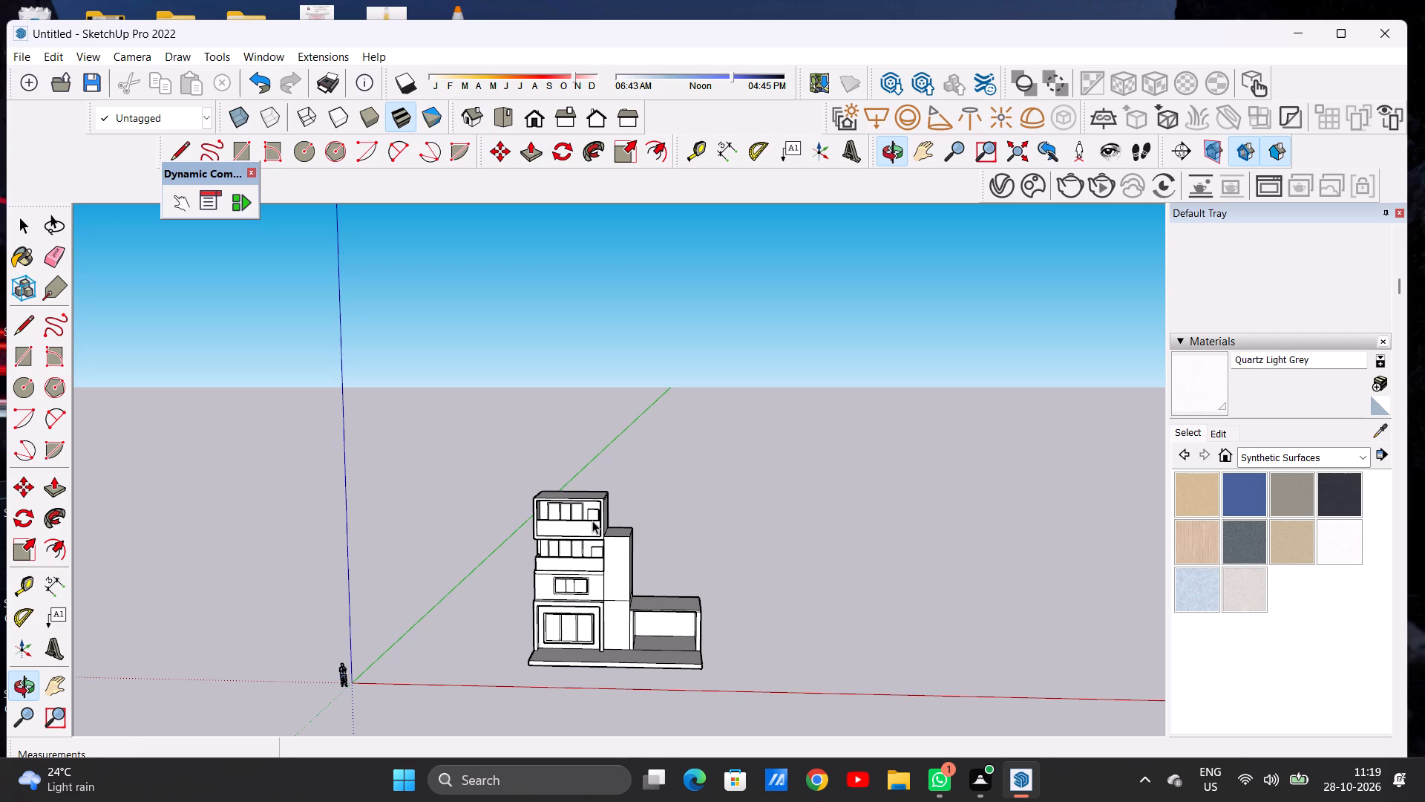
scroll(592, 521, "down", 3)
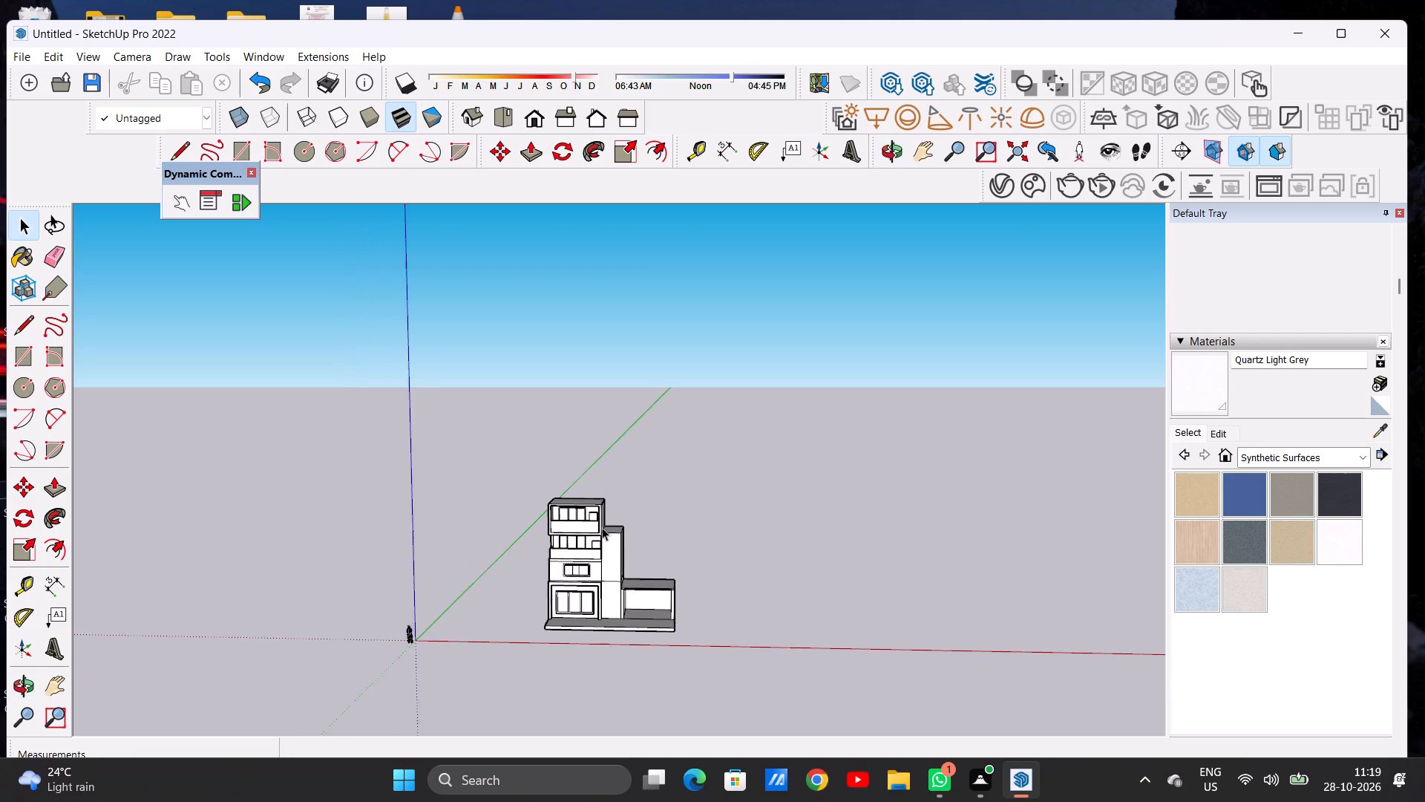
scroll(602, 527, "down", 1)
scroll(609, 544, "up", 1)
scroll(609, 544, "down", 1)
scroll(609, 544, "up", 1)
scroll(609, 544, "down", 1)
scroll(609, 544, "up", 13)
middle_click(610, 543)
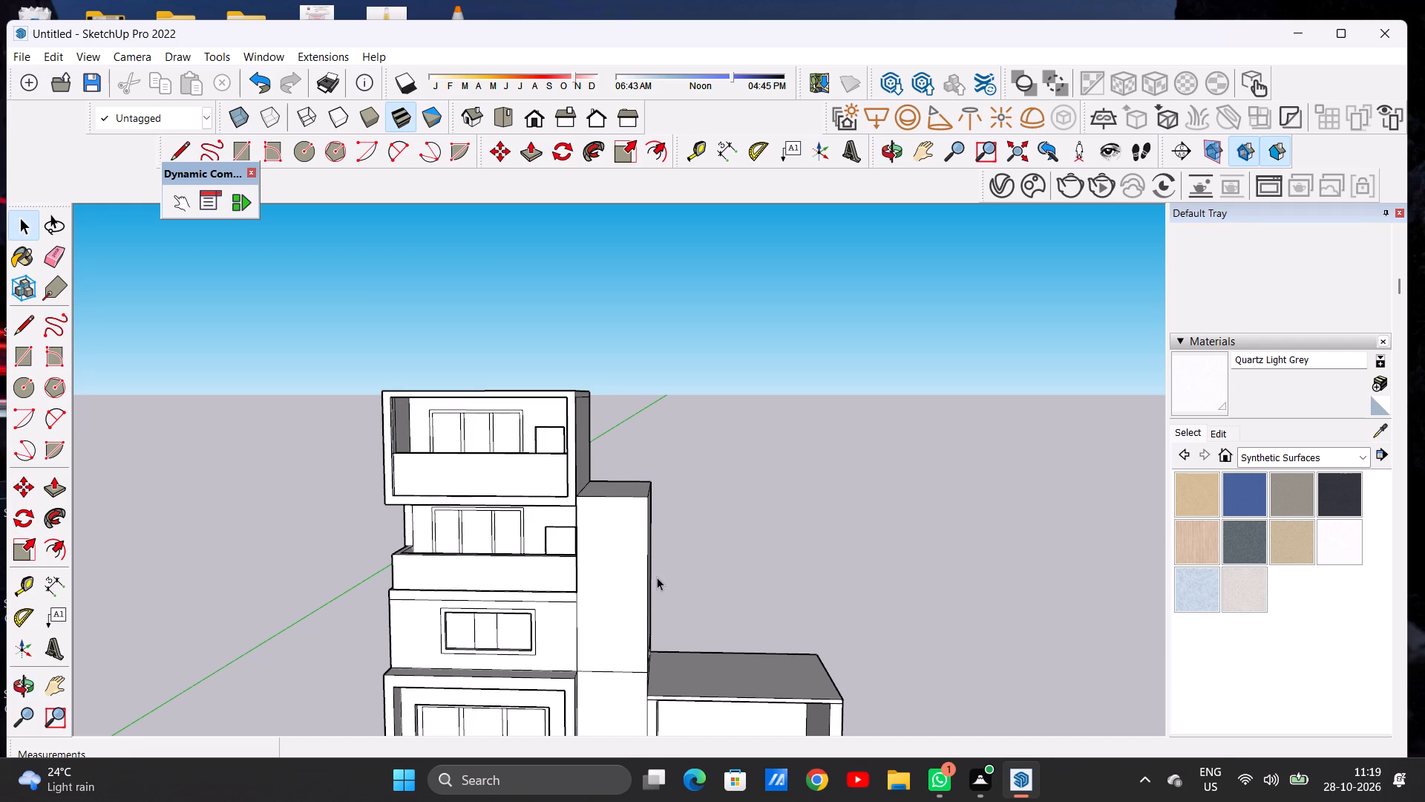
Push/Pull the side tower's top face up 10' to the underside level of the top-storey roof slab.
scroll(684, 584, "down", 6)
middle_click_drag(633, 564, 633, 541)
scroll(681, 520, "up", 5)
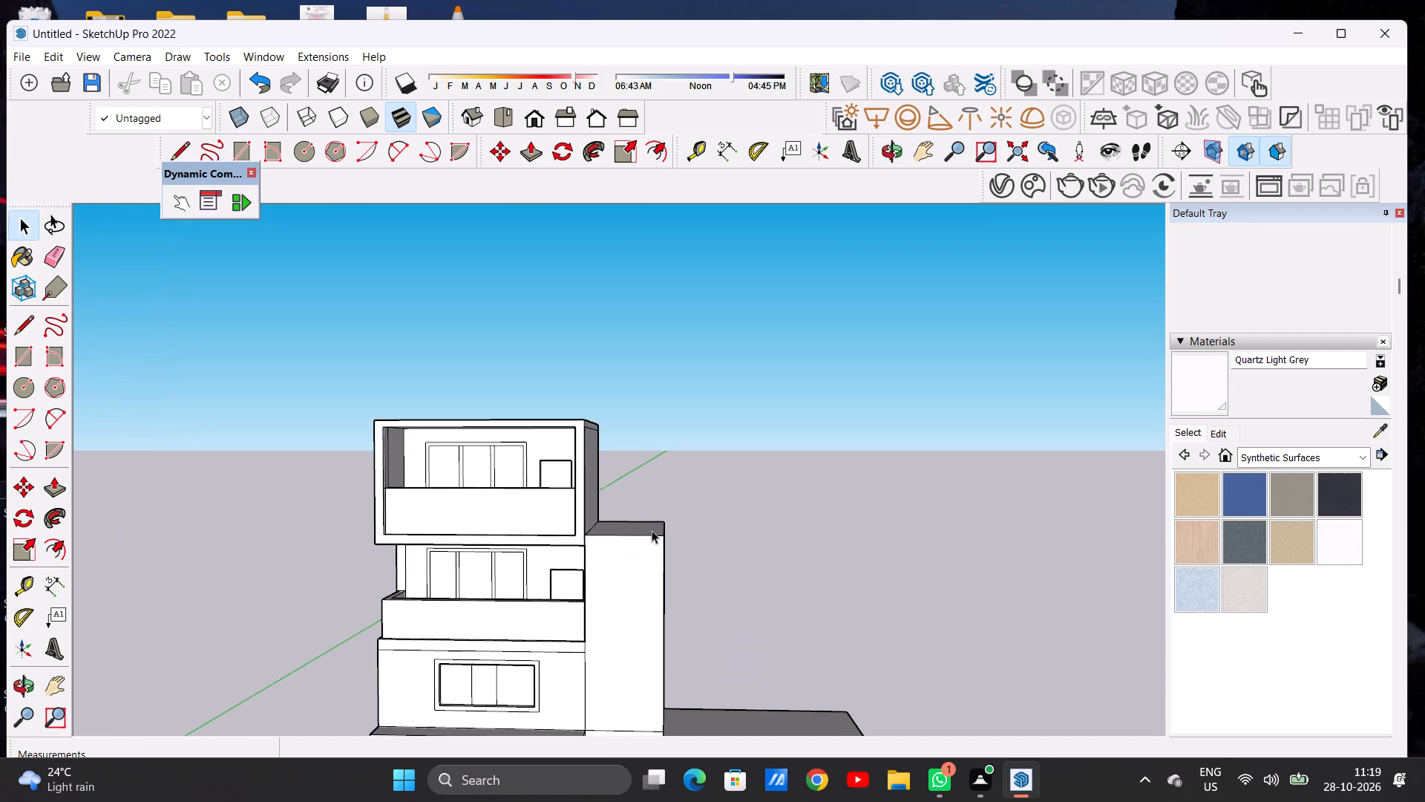
scroll(652, 530, "up", 5)
key("p")
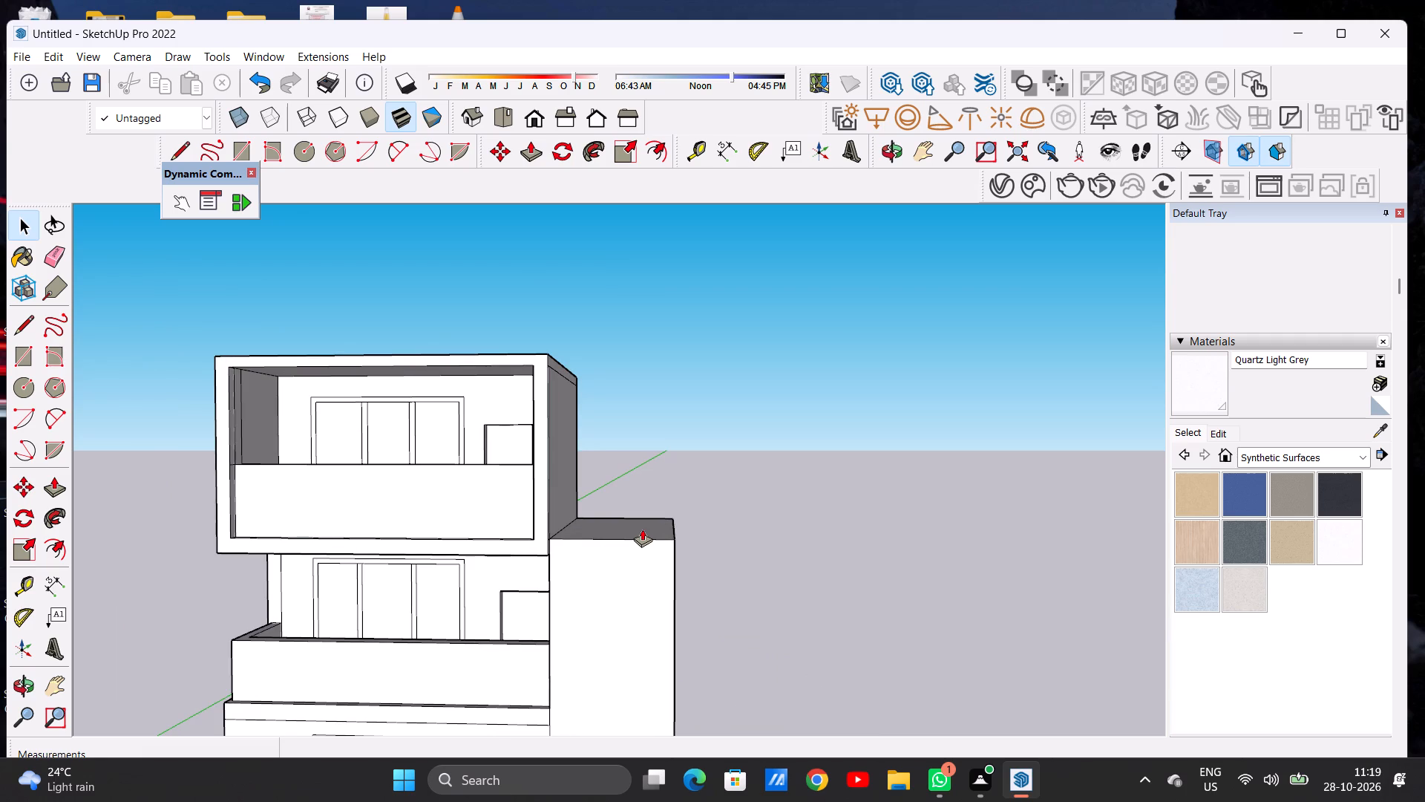
scroll(640, 528, "up", 5)
scroll(640, 528, "down", 1)
scroll(640, 528, "up", 2)
left_click(638, 526)
scroll(665, 449, "down", 4)
scroll(666, 449, "up", 1)
scroll(668, 451, "down", 5)
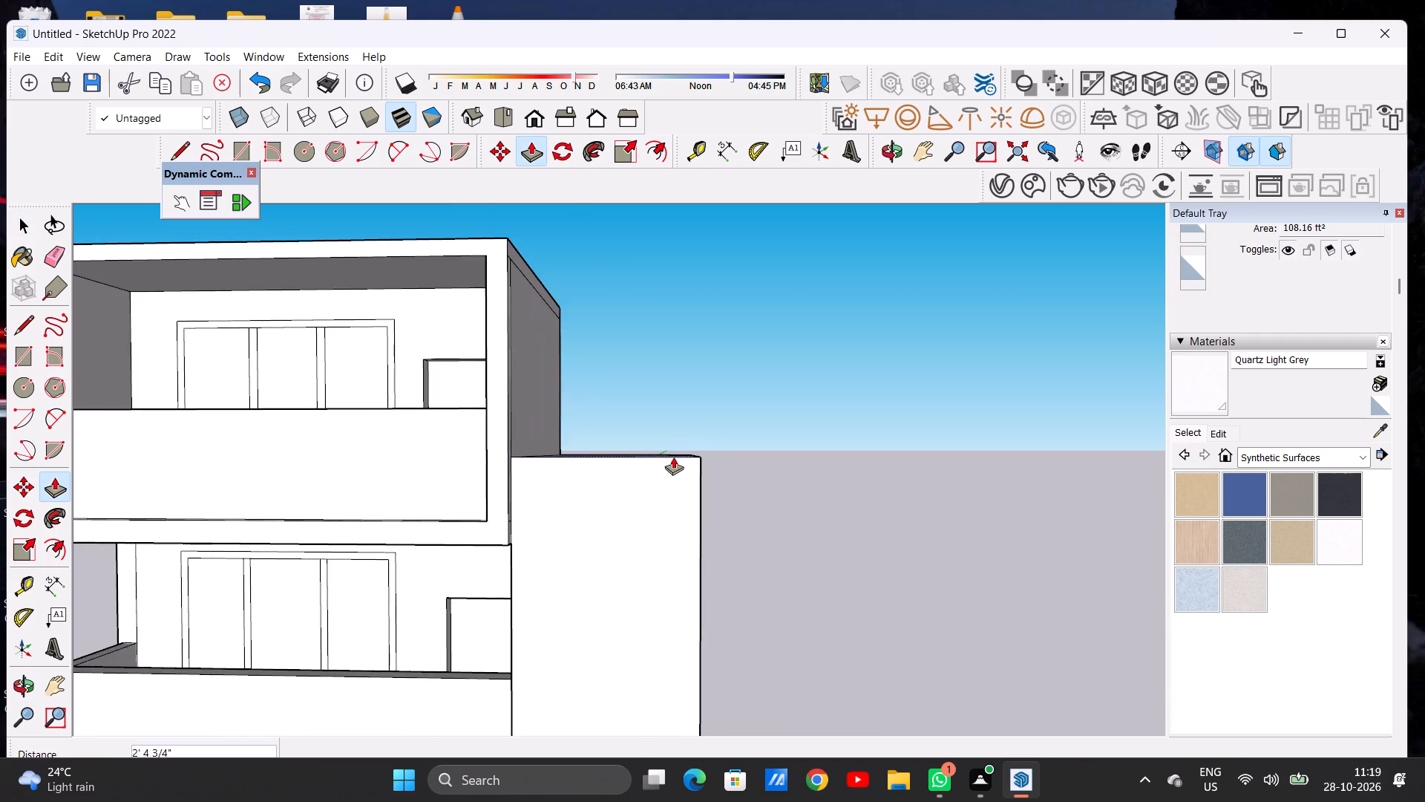
scroll(673, 457, "down", 6)
scroll(650, 371, "up", 8)
left_click(594, 385)
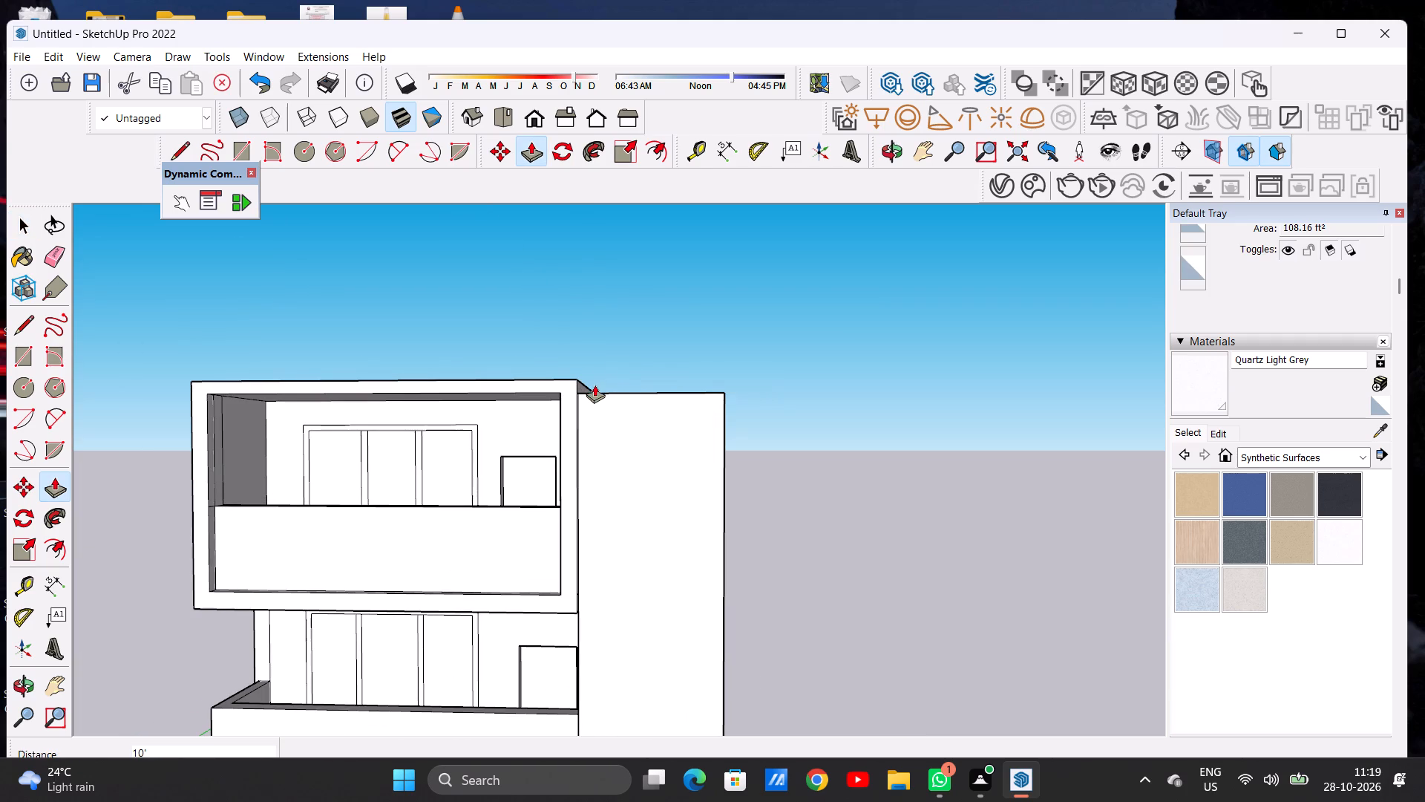
Push/Pull the side tower's top face up another 7 5/8", flush with the top of the main roof slab.
middle_click_drag(616, 386, 611, 479)
scroll(586, 397, "up", 3)
scroll(586, 397, "down", 1)
scroll(586, 397, "up", 8)
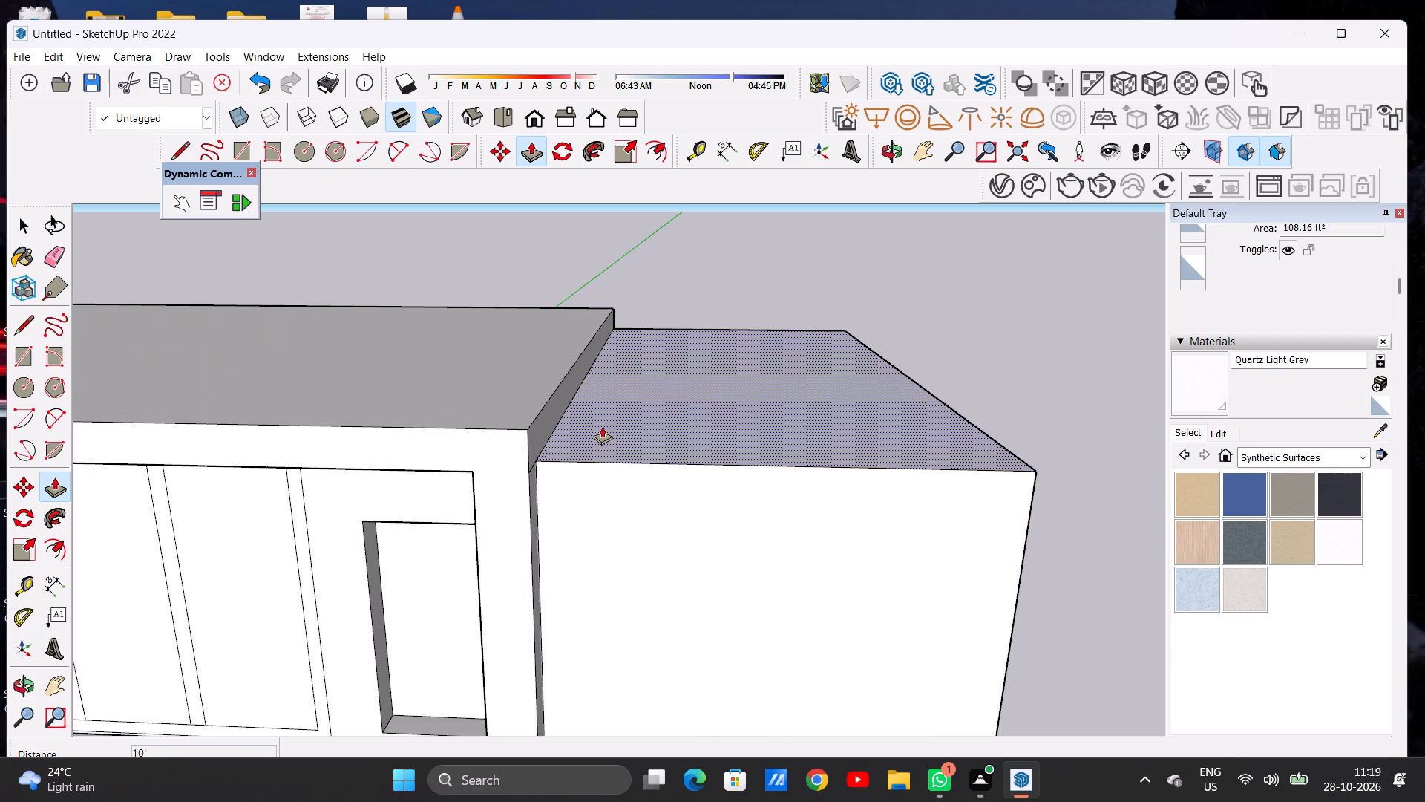
left_click(602, 426)
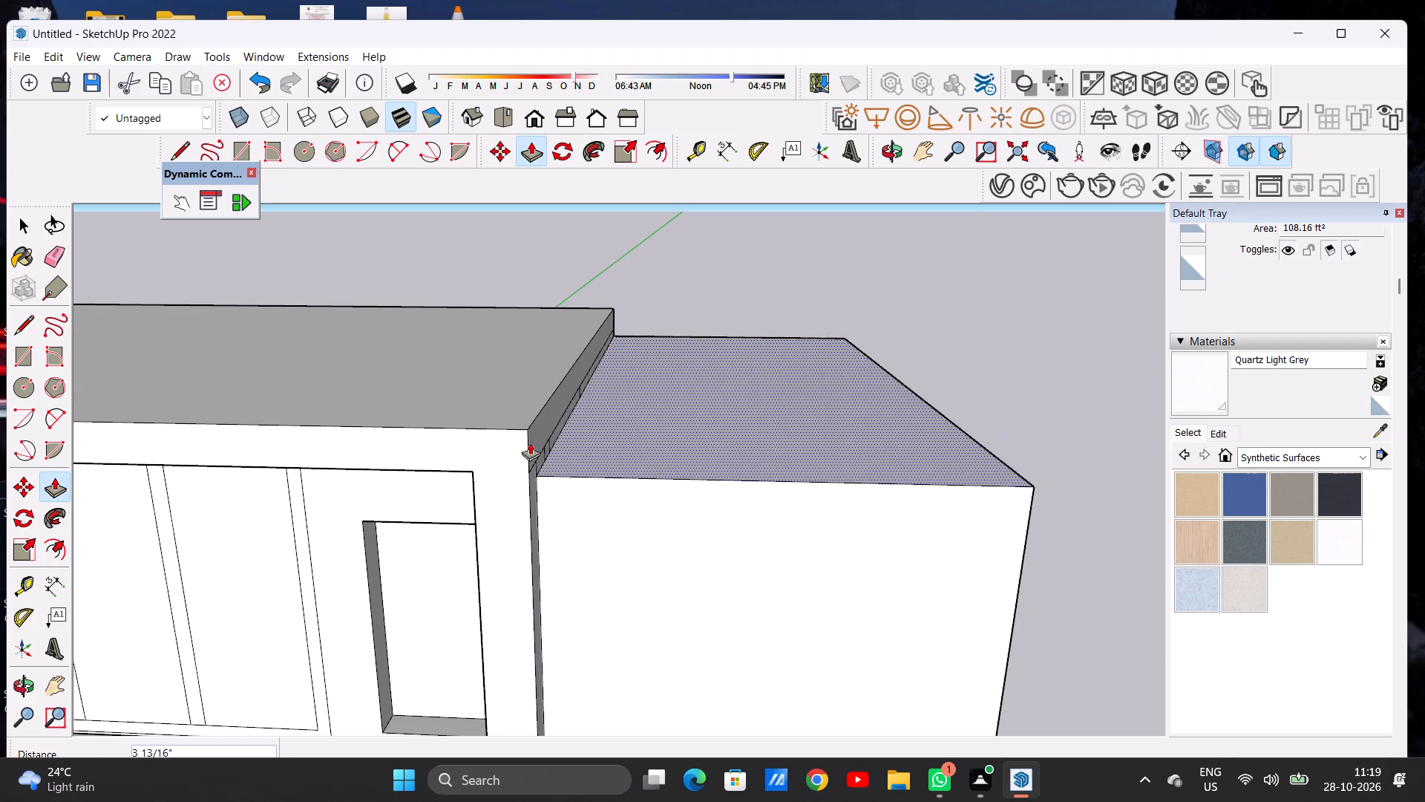
left_click(526, 428)
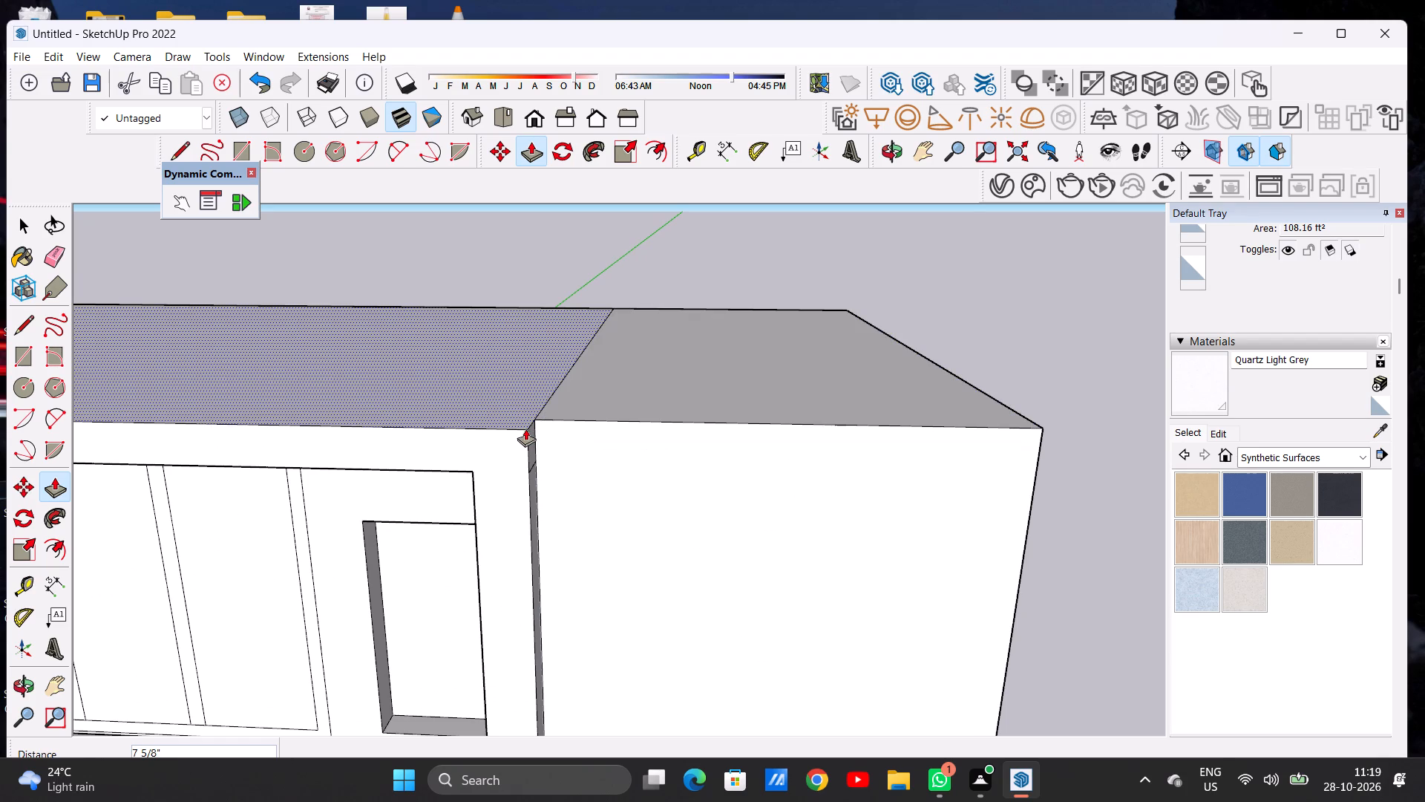
key("space")
Examine the raised side tower and main roof close up and against the whole front elevation.
scroll(647, 472, "down", 7)
scroll(658, 468, "up", 1)
scroll(658, 468, "down", 3)
scroll(658, 468, "up", 1)
scroll(658, 468, "down", 9)
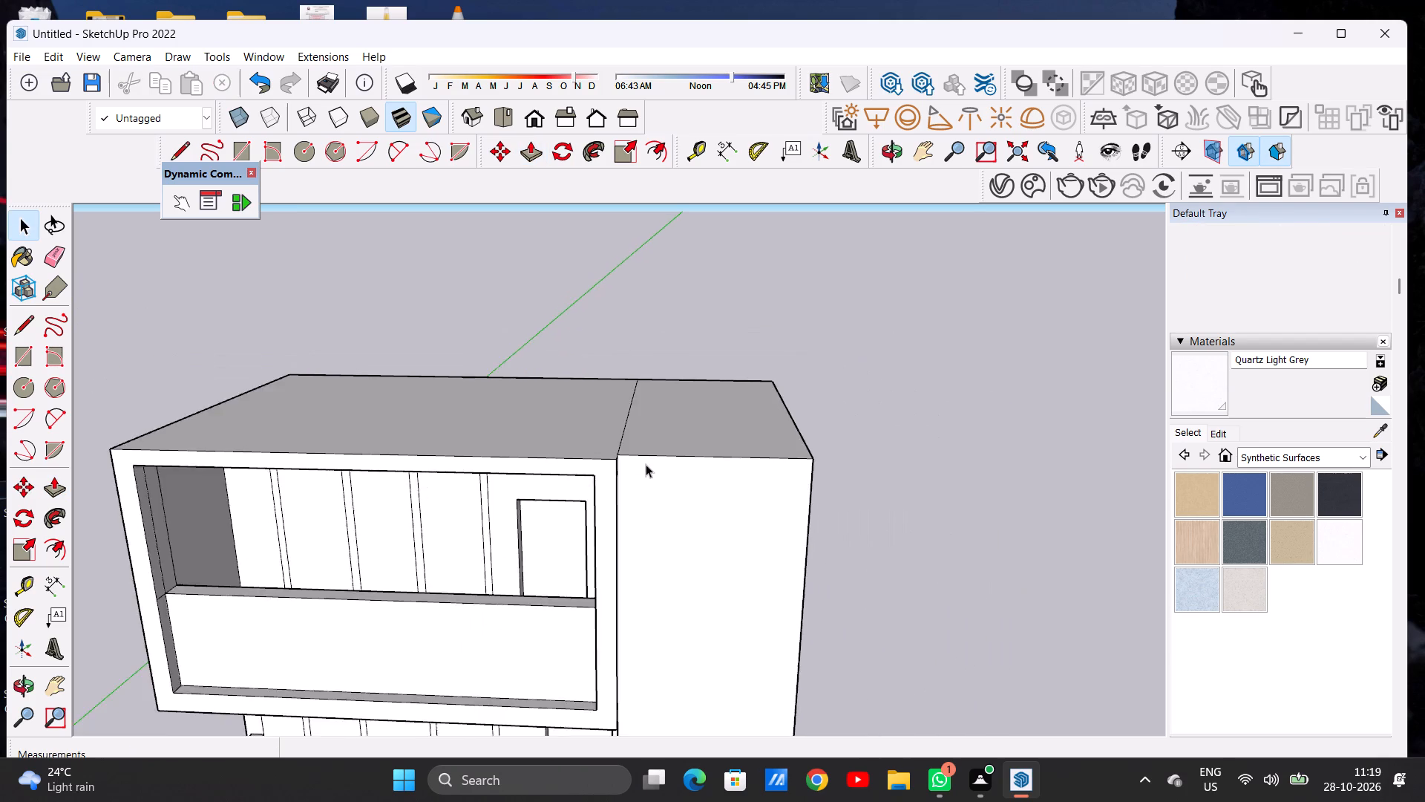
scroll(646, 464, "down", 5)
scroll(646, 472, "up", 1)
scroll(643, 460, "down", 5)
scroll(643, 460, "up", 1)
scroll(642, 460, "down", 7)
middle_click_drag(635, 526, 629, 457)
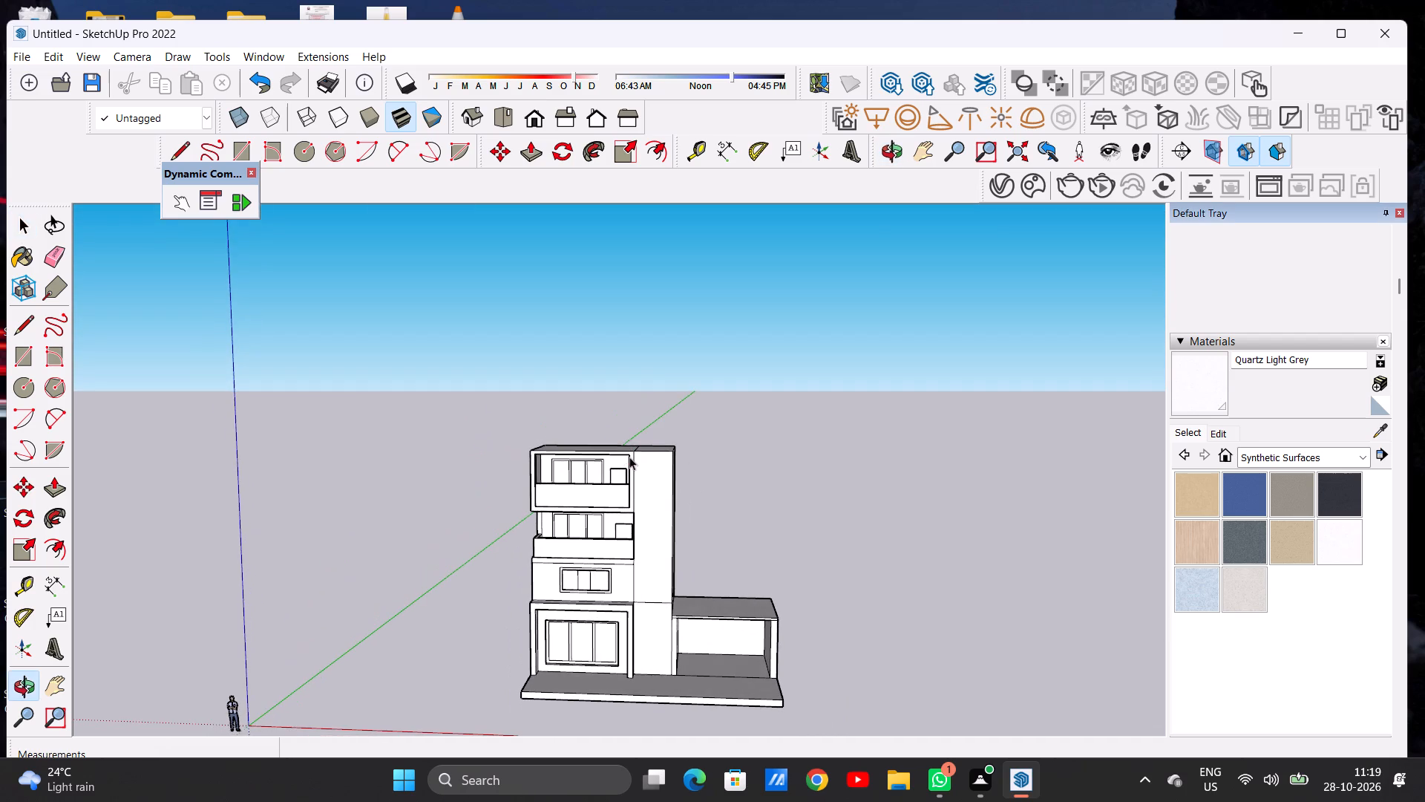
Examine the junction between the side tower and the roofed lower bay, close up and against the whole front elevation.
scroll(596, 480, "down", 6)
scroll(678, 544, "up", 7)
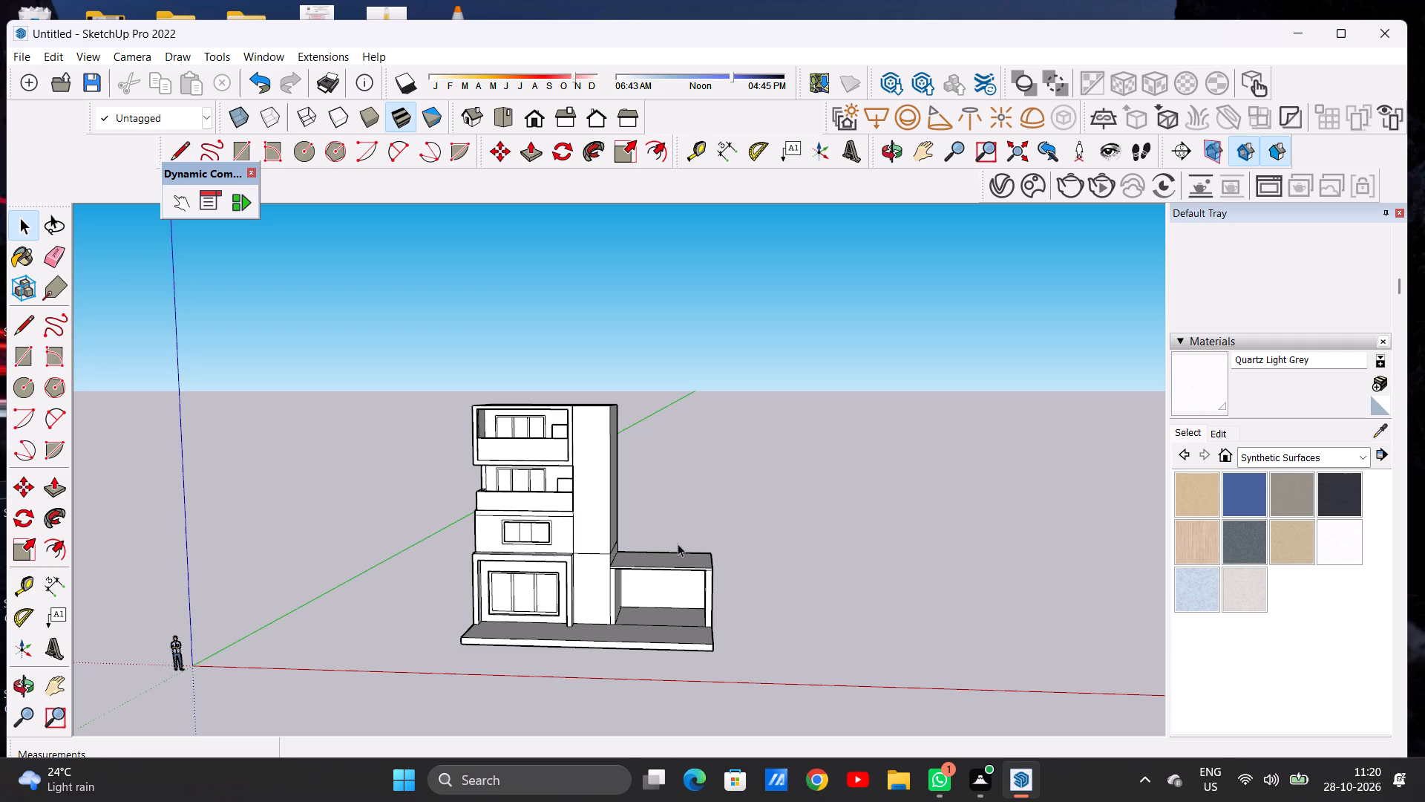
scroll(681, 517, "down", 6)
scroll(674, 544, "up", 7)
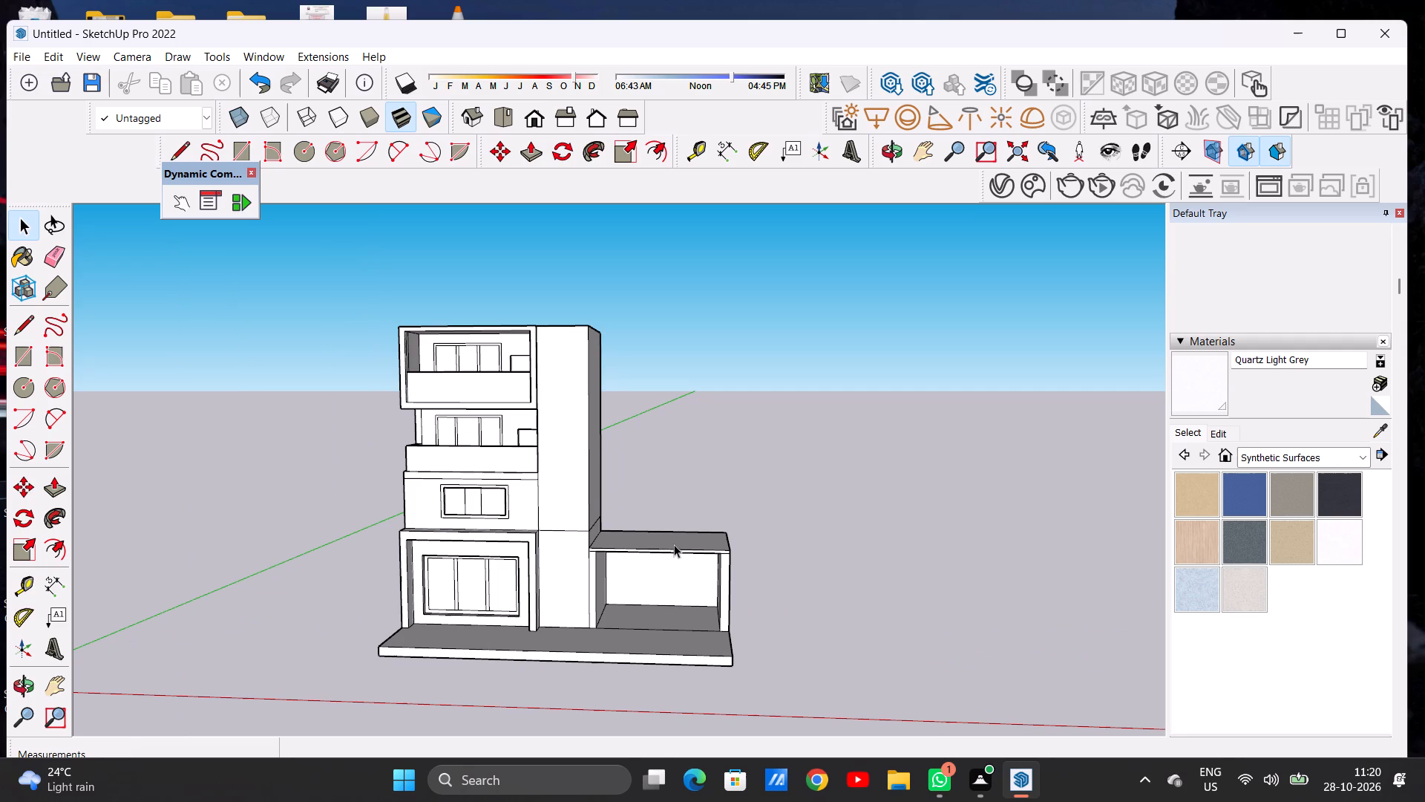
scroll(605, 564, "down", 5)
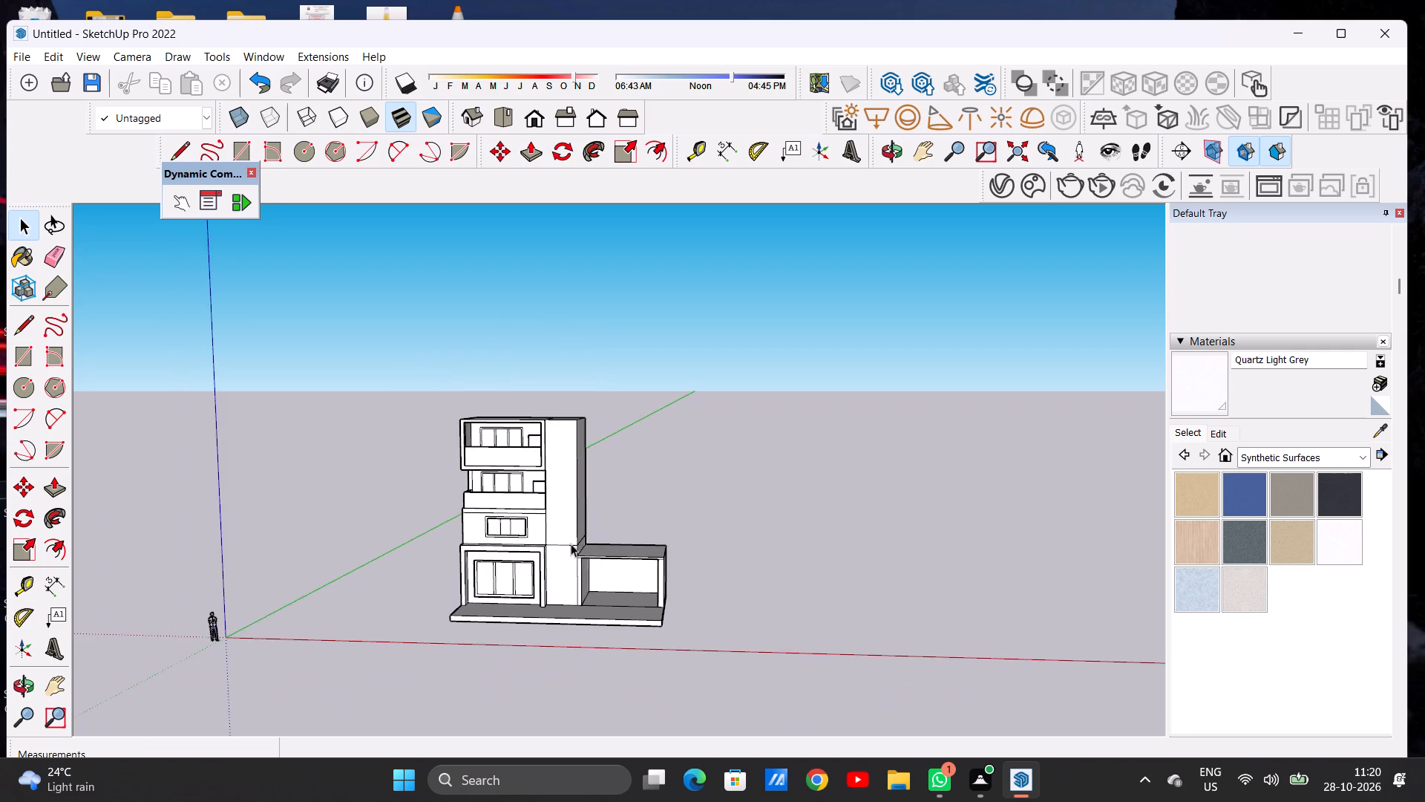
scroll(571, 544, "up", 5)
scroll(649, 540, "up", 5)
scroll(649, 540, "down", 1)
middle_click_drag(650, 514, 628, 579)
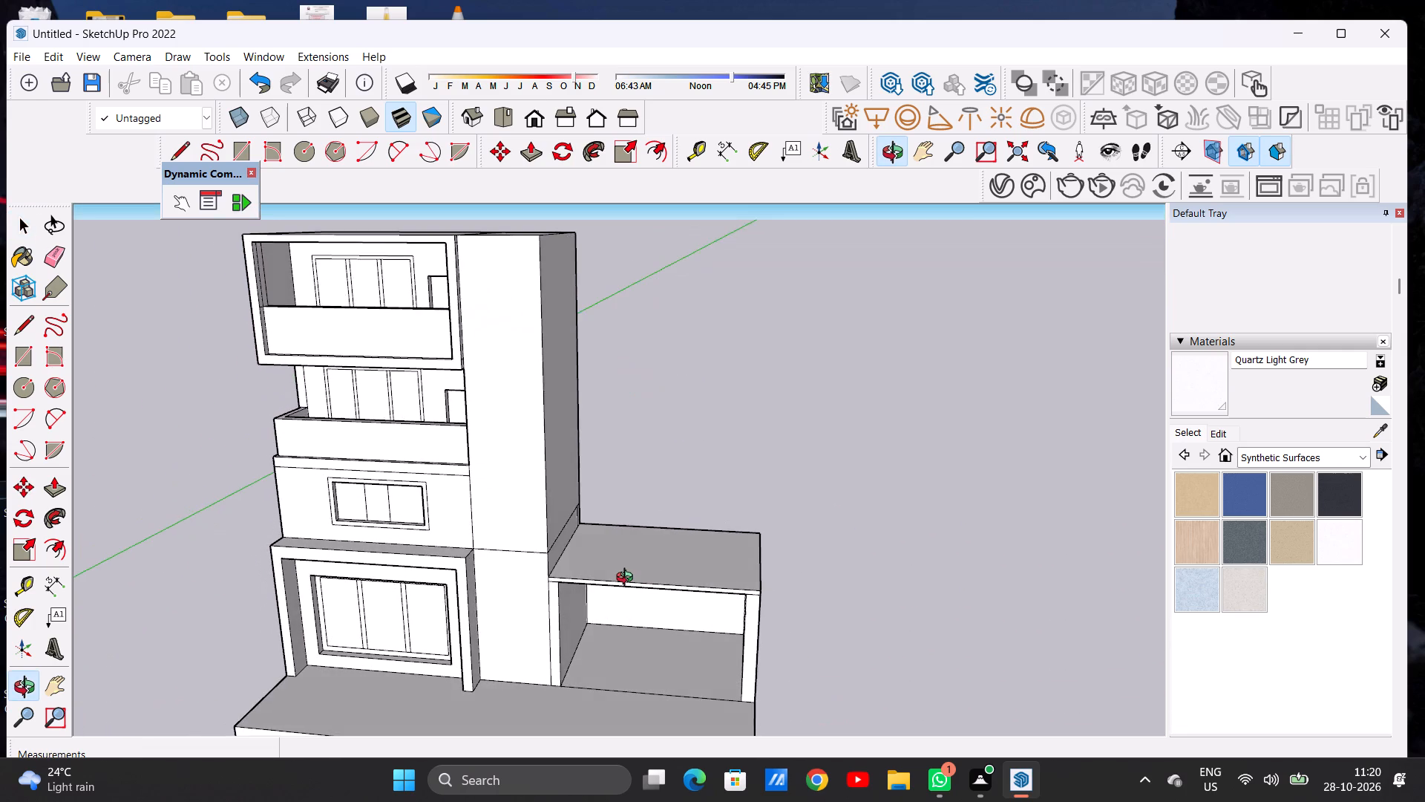
middle_click_drag(628, 579, 451, 563)
scroll(566, 524, "up", 5)
middle_click_drag(554, 549, 674, 524)
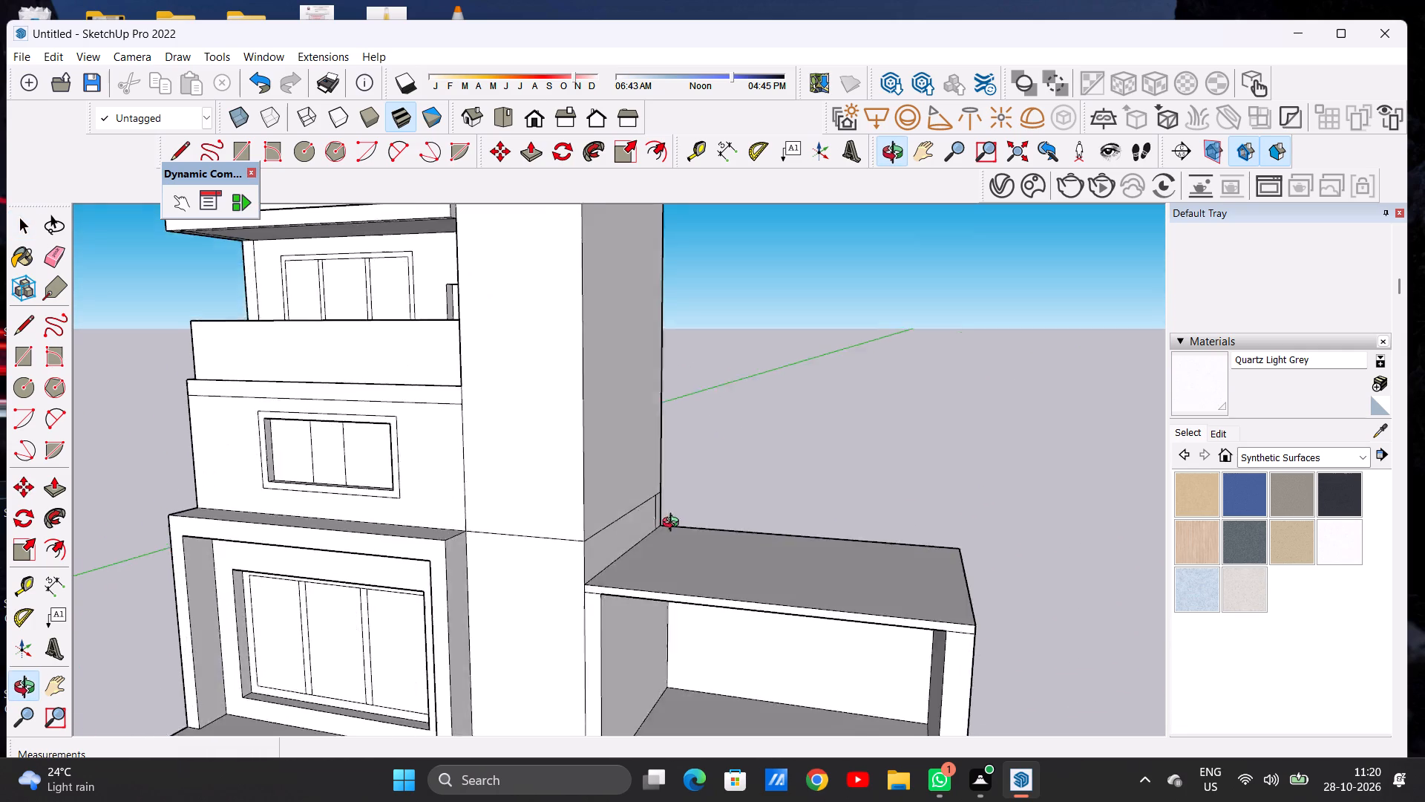
middle_click_drag(674, 524, 733, 515)
scroll(594, 547, "down", 13)
scroll(551, 552, "up", 13)
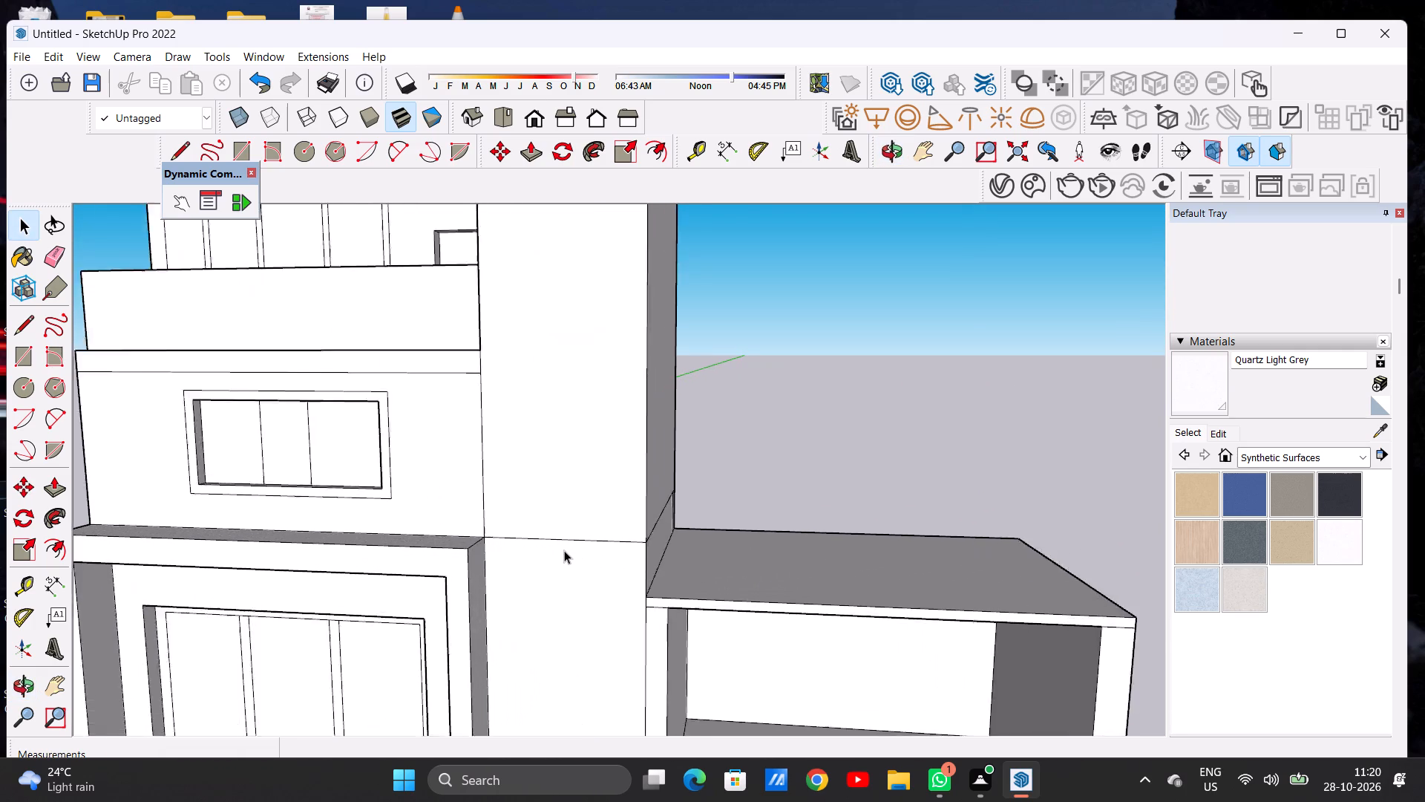
scroll(564, 550, "up", 2)
scroll(563, 548, "down", 6)
scroll(554, 544, "up", 1)
scroll(548, 529, "down", 7)
middle_click_drag(641, 548, 648, 530)
scroll(650, 534, "up", 4)
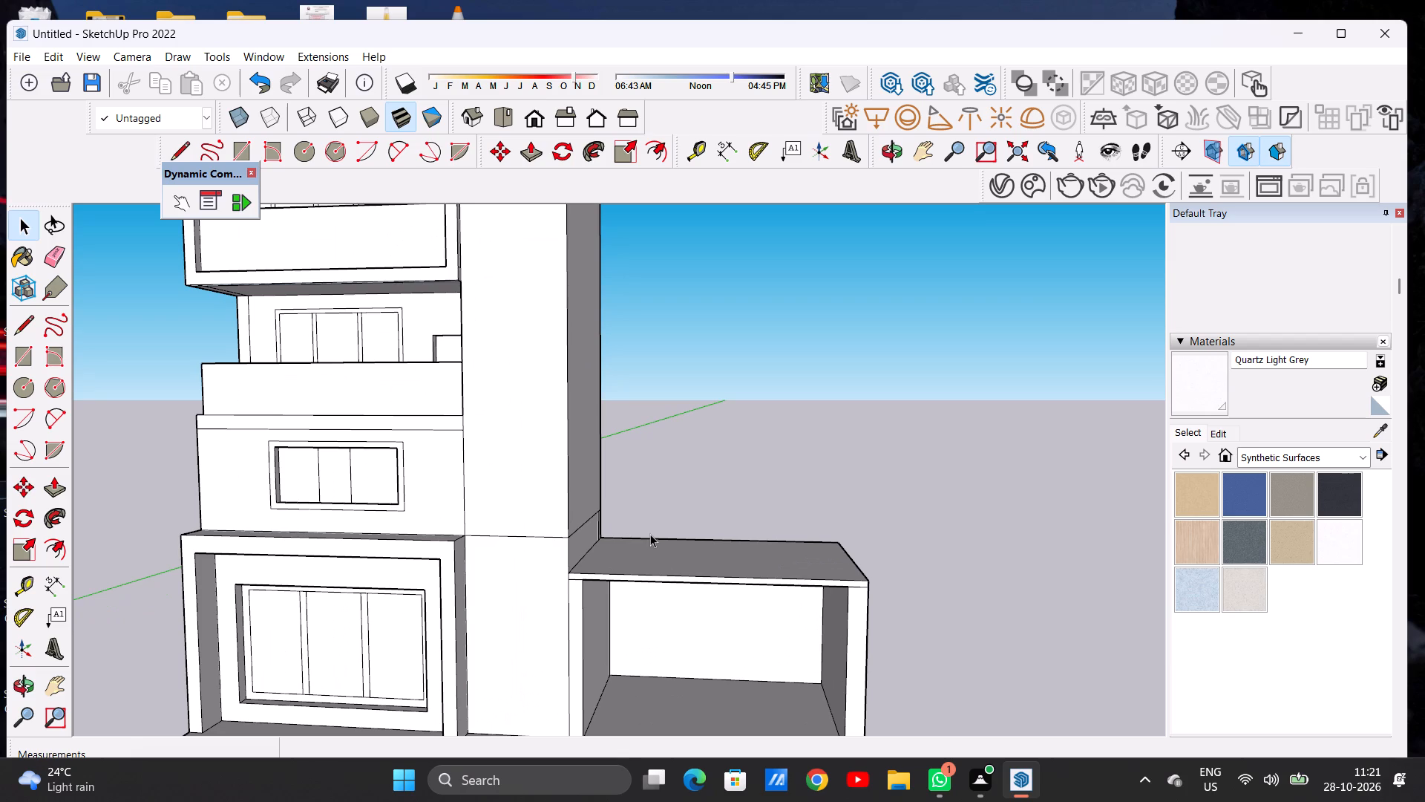
scroll(689, 567, "down", 15)
scroll(644, 561, "up", 1)
scroll(645, 561, "down", 2)
scroll(646, 562, "up", 3)
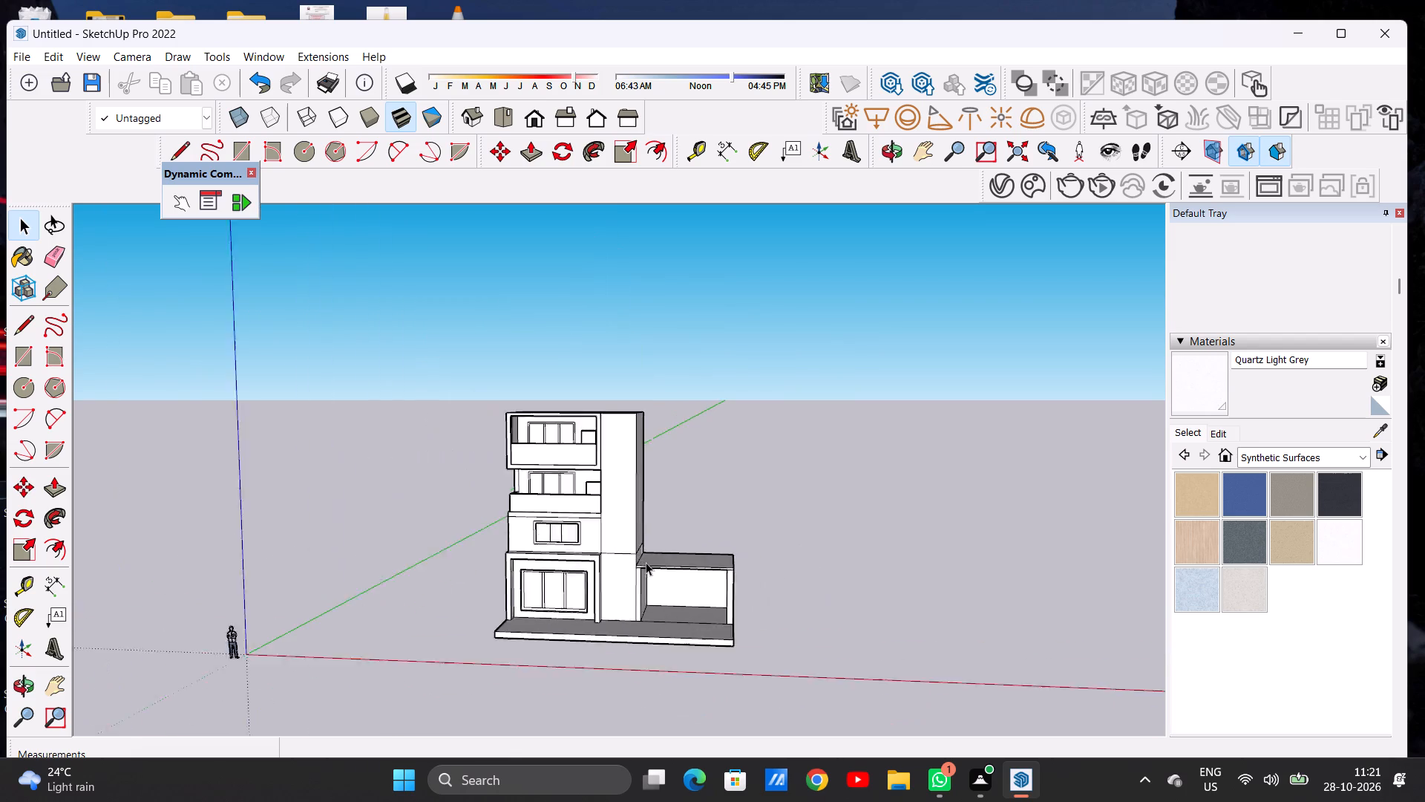
scroll(646, 562, "up", 11)
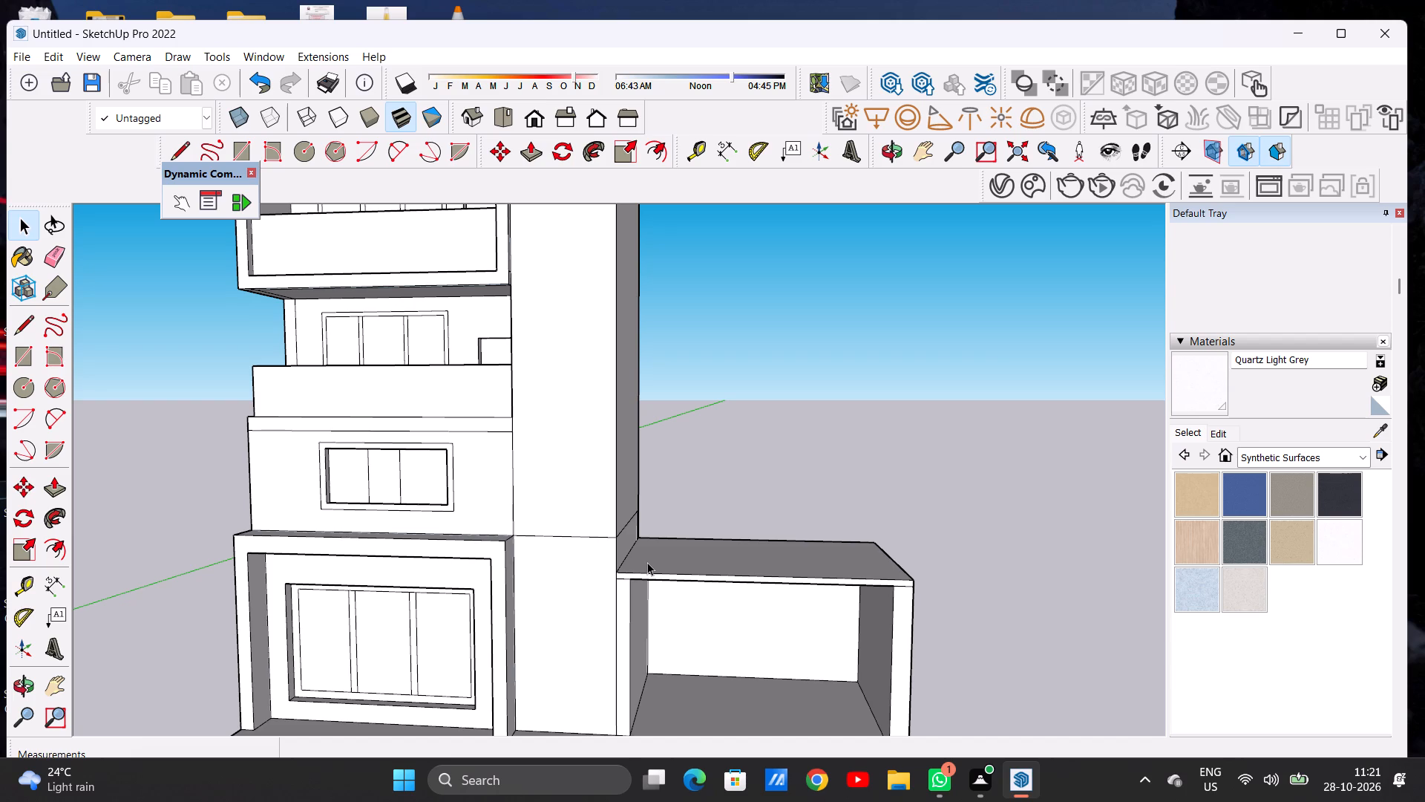
scroll(629, 560, "down", 8)
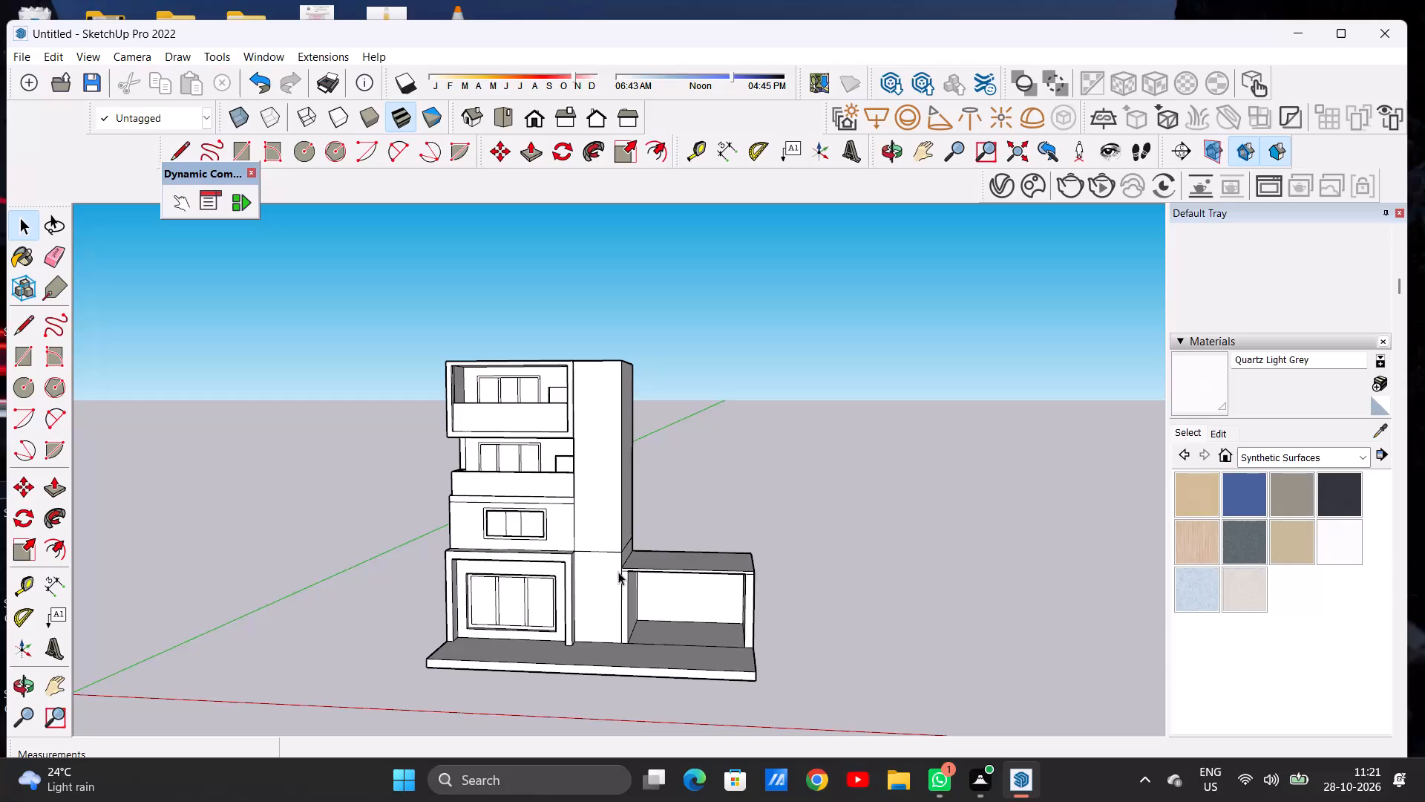
scroll(606, 587, "down", 7)
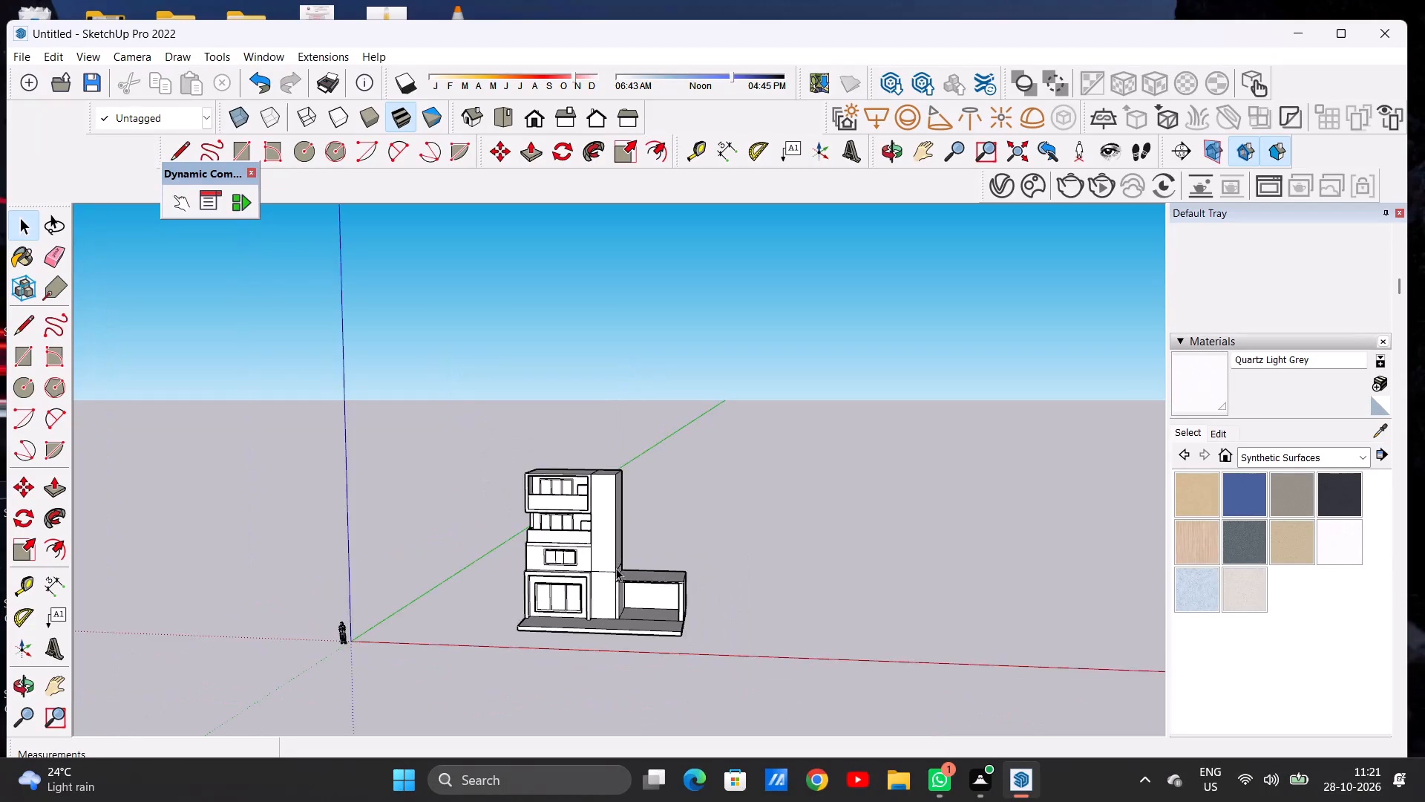
Push/Pull the lower bay's roof face up 31' 2 13/16", flush with the top of the side tower.
scroll(617, 558, "up", 14)
middle_click(608, 611)
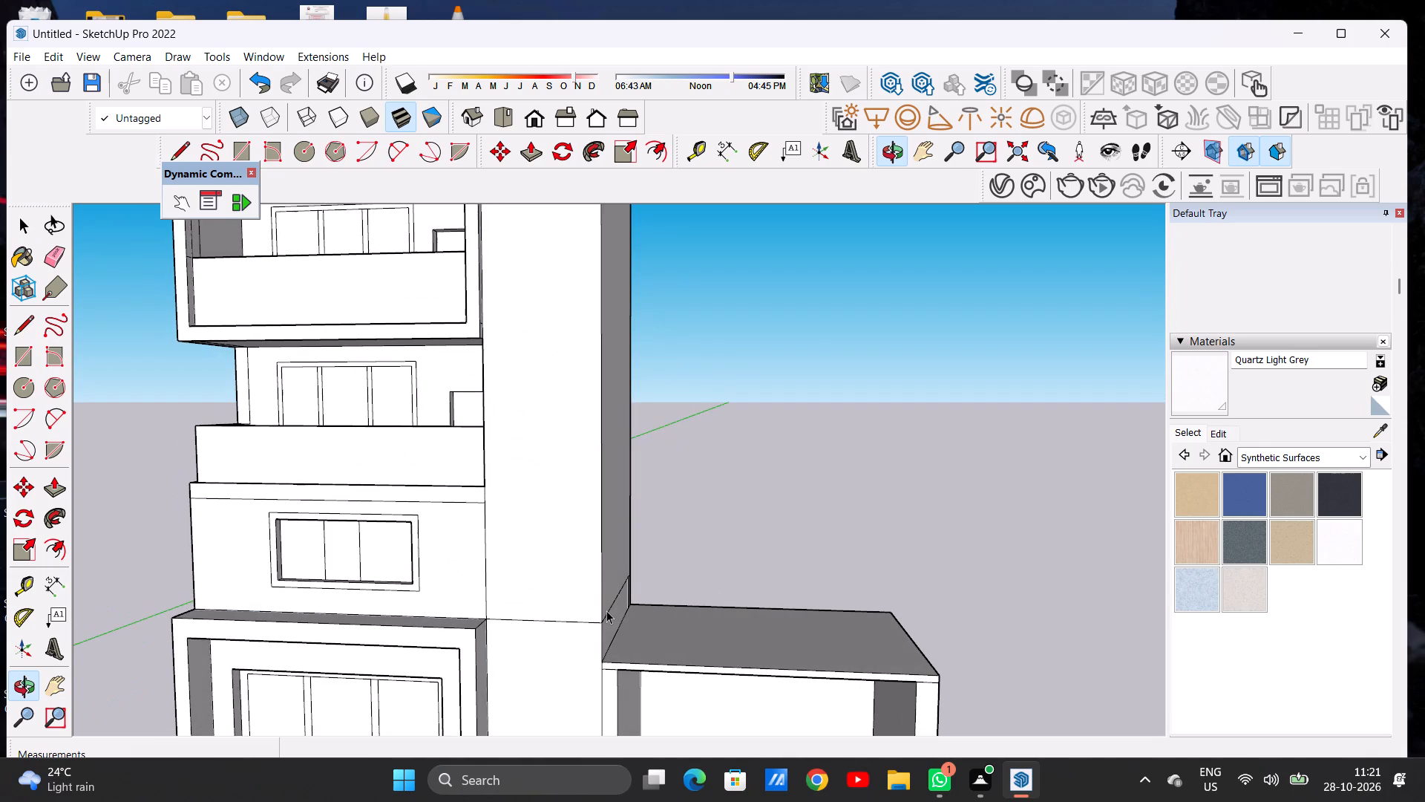
scroll(529, 623, "down", 6)
middle_click_drag(606, 578, 612, 610)
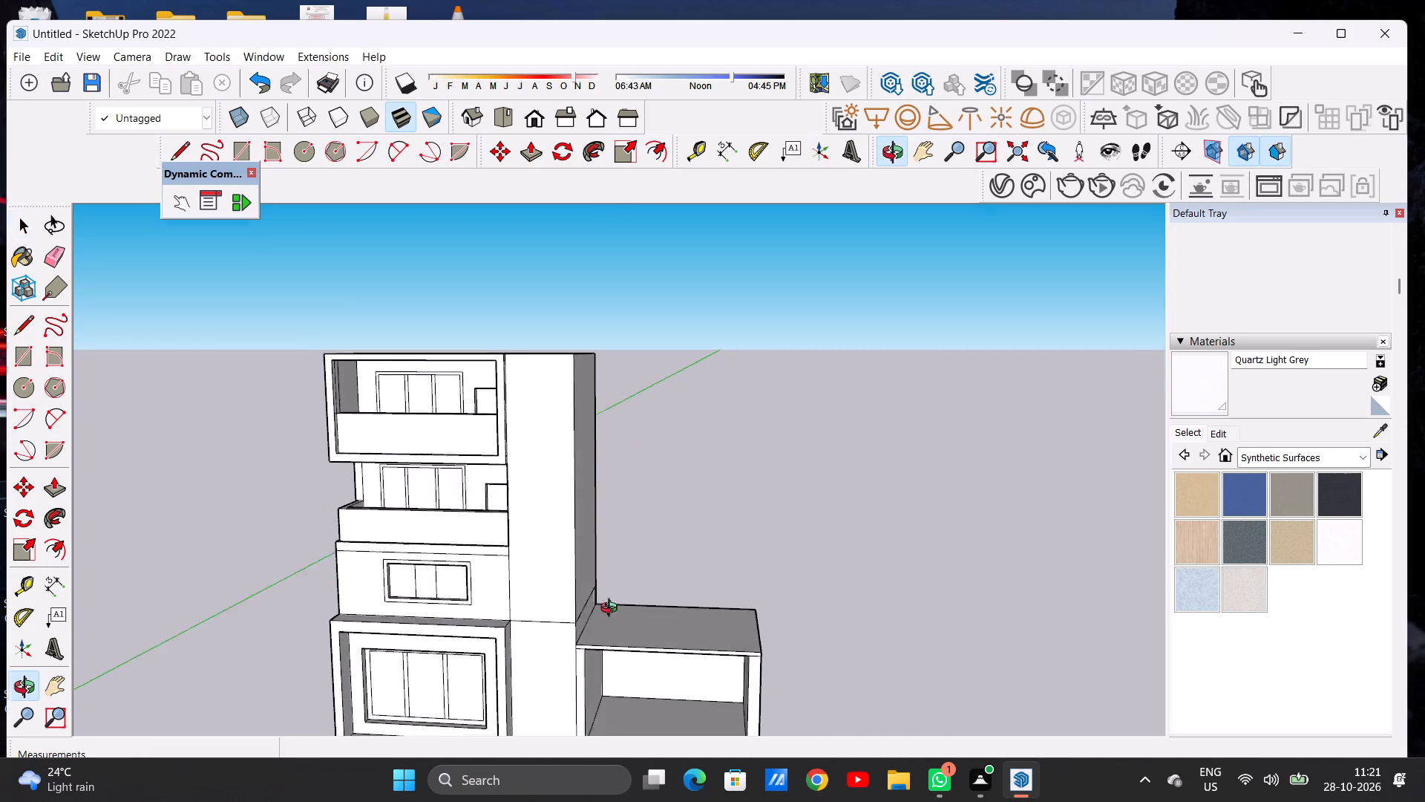
middle_click_drag(612, 610, 621, 634)
scroll(673, 628, "up", 4)
key("p")
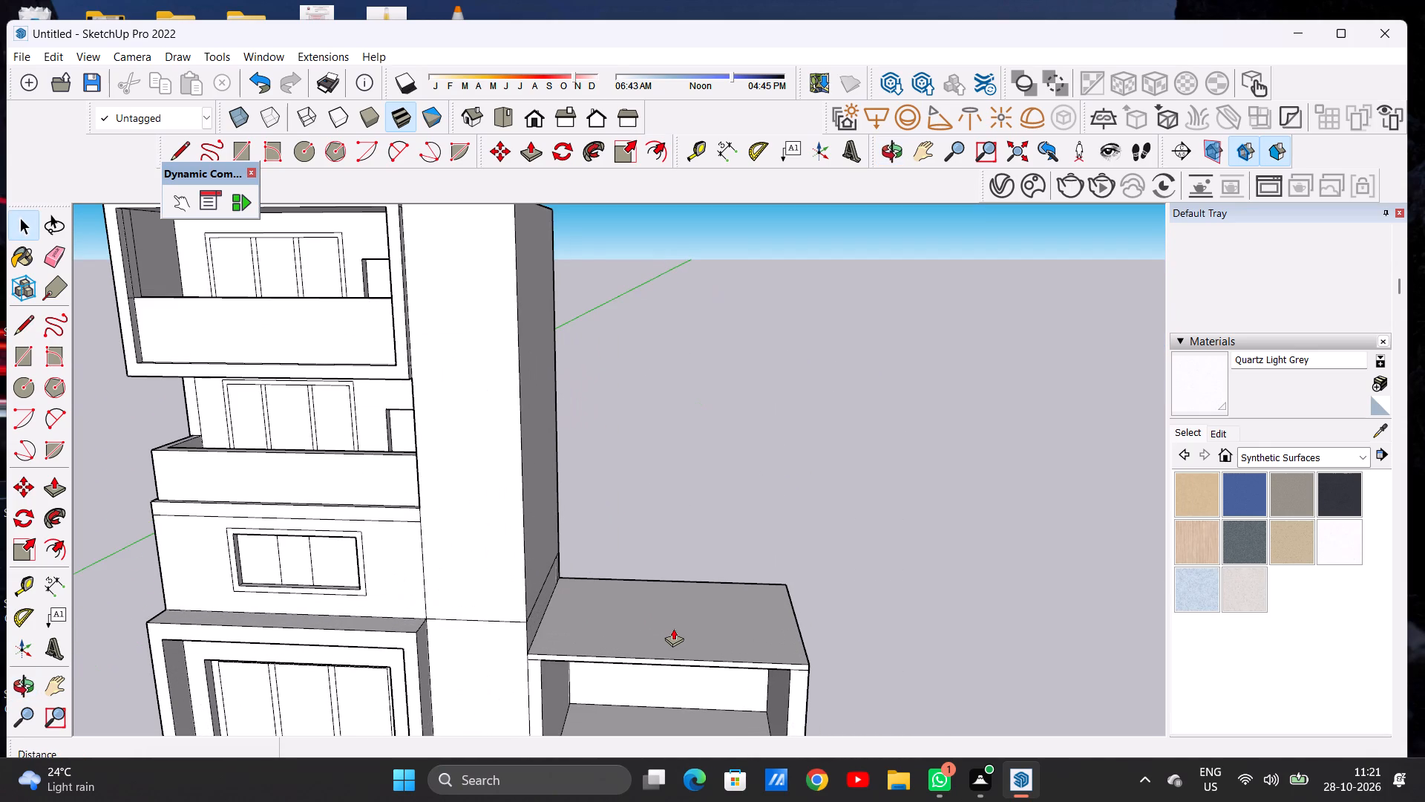
scroll(754, 636, "up", 4)
left_click(759, 636)
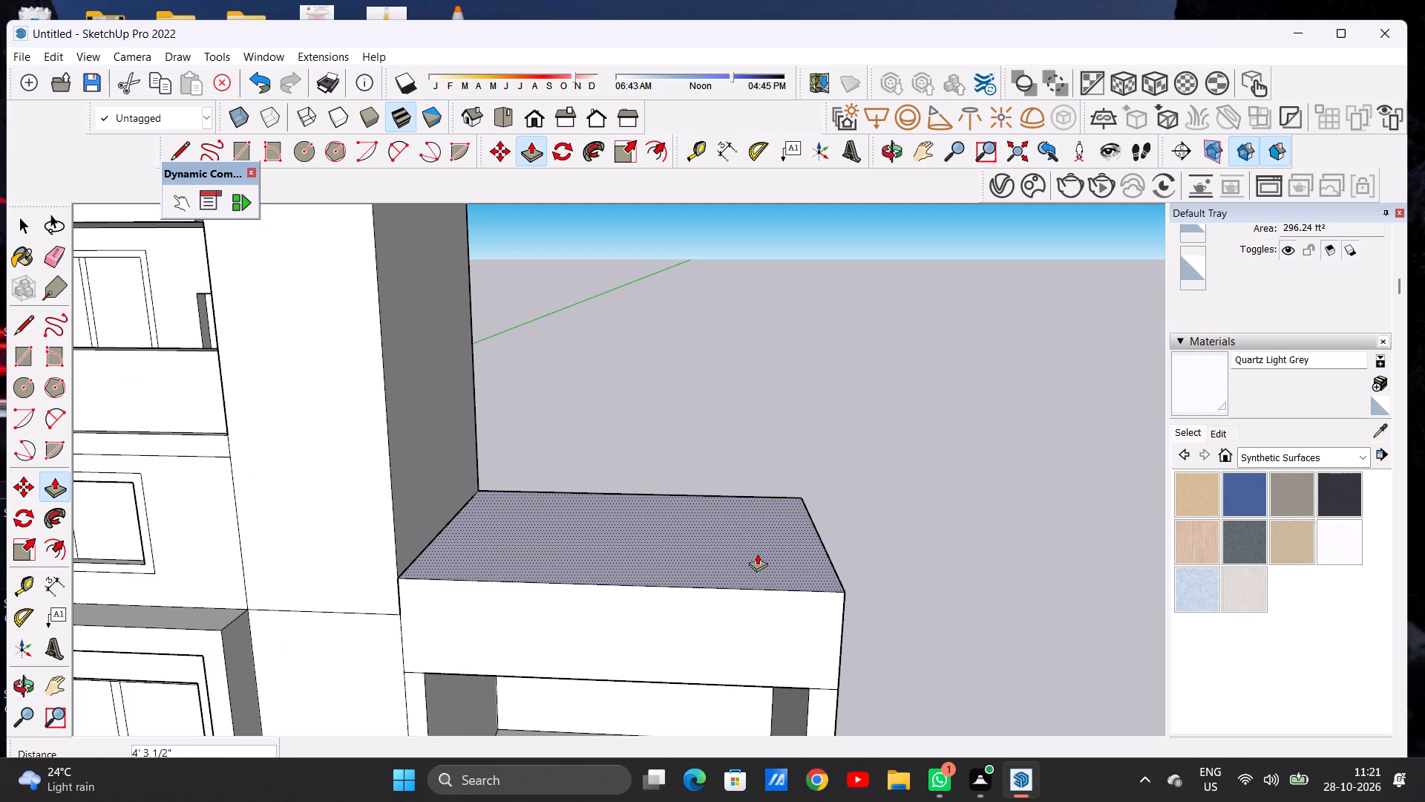
scroll(727, 550, "down", 1)
scroll(727, 550, "up", 1)
scroll(727, 550, "down", 5)
scroll(701, 570, "up", 1)
scroll(701, 571, "down", 13)
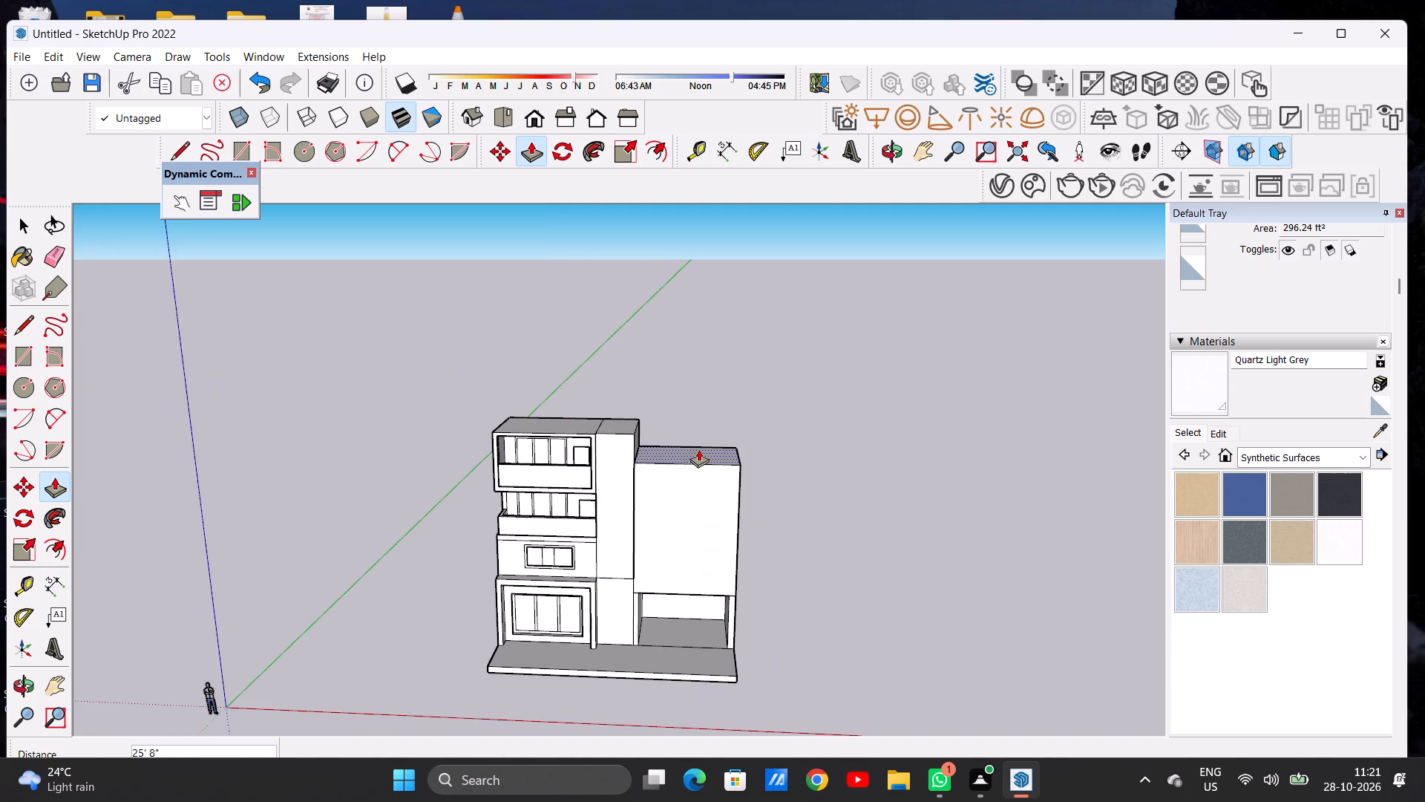
scroll(698, 449, "down", 1)
scroll(695, 444, "up", 10)
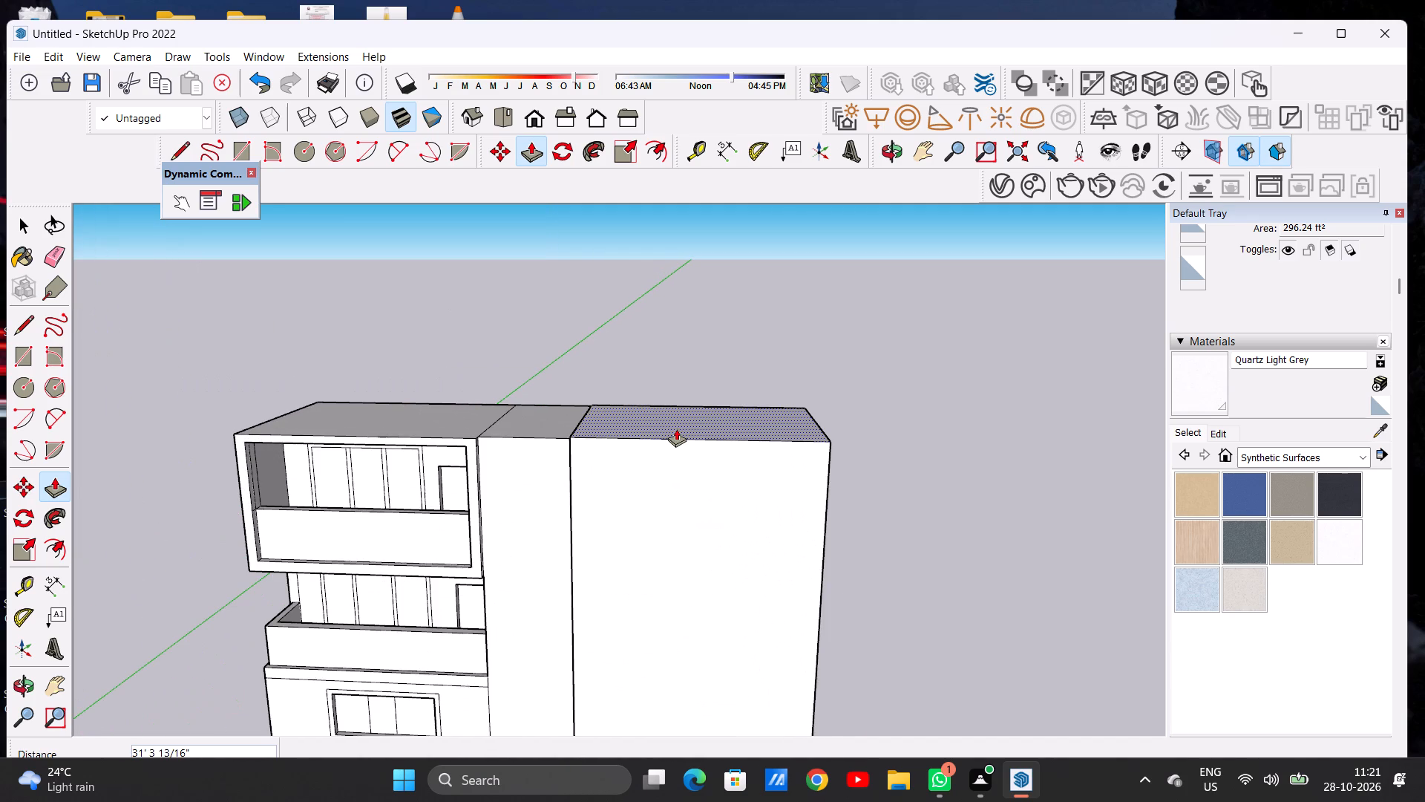
left_click(557, 443)
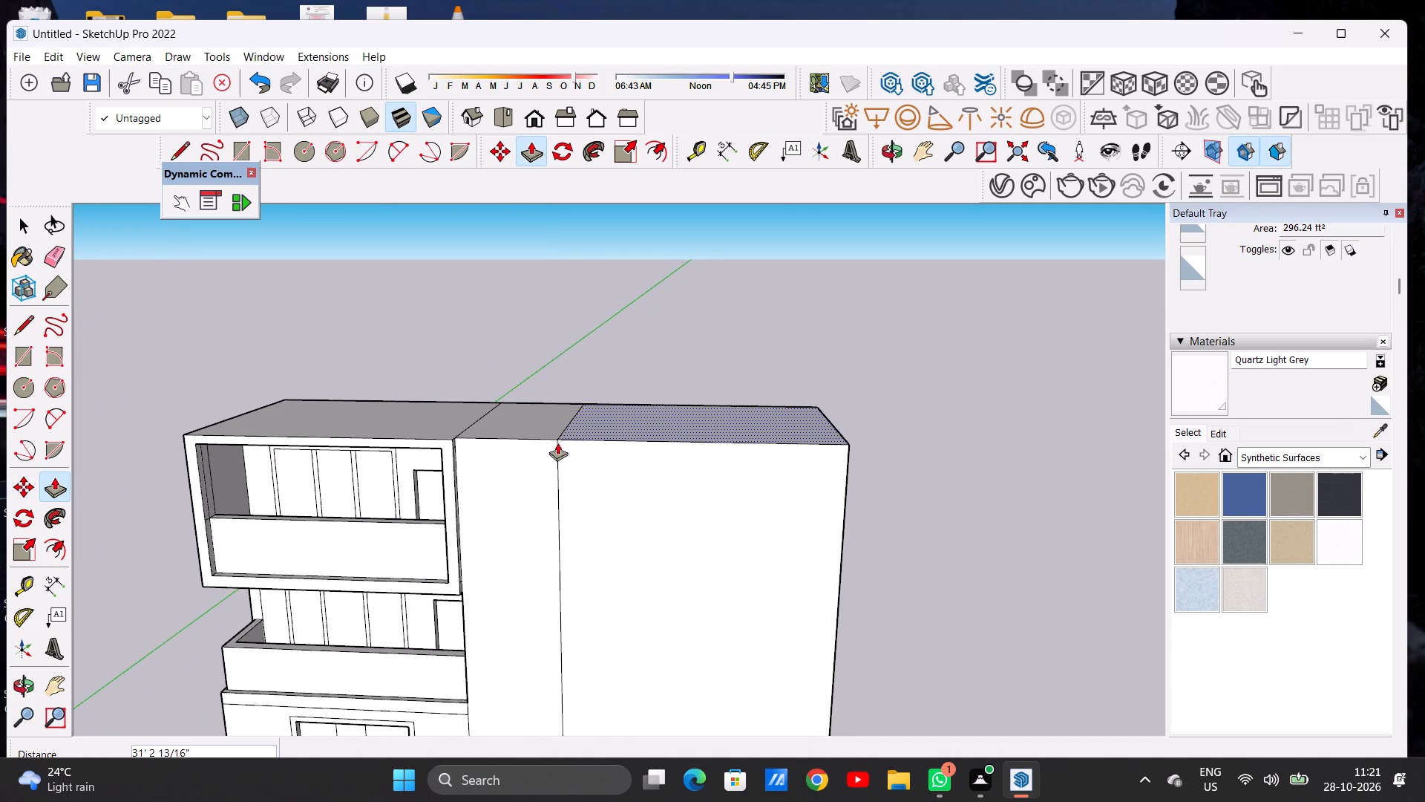
key("space")
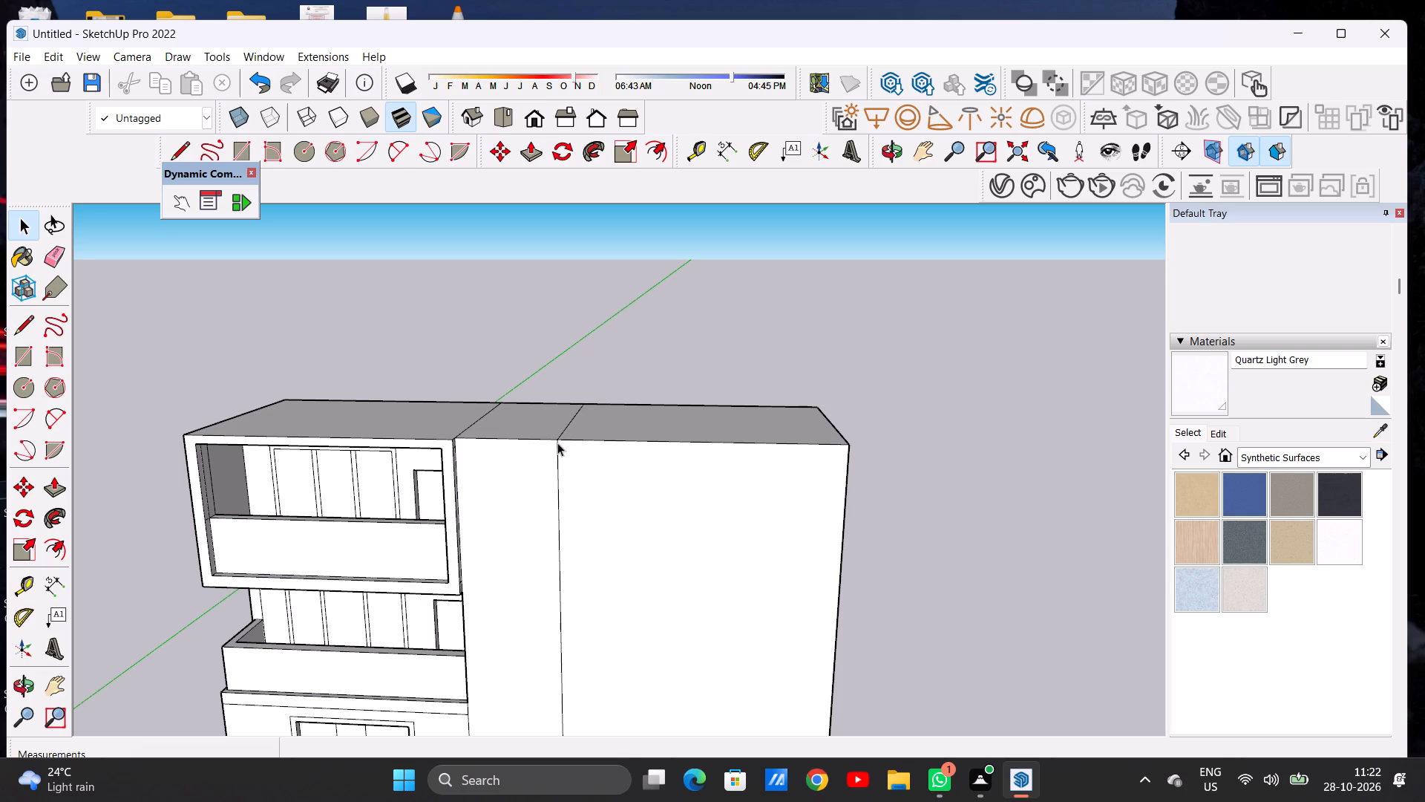
Examine the raised bay block against the side tower and the whole front elevation.
scroll(580, 438, "down", 16)
middle_click_drag(569, 485, 575, 476)
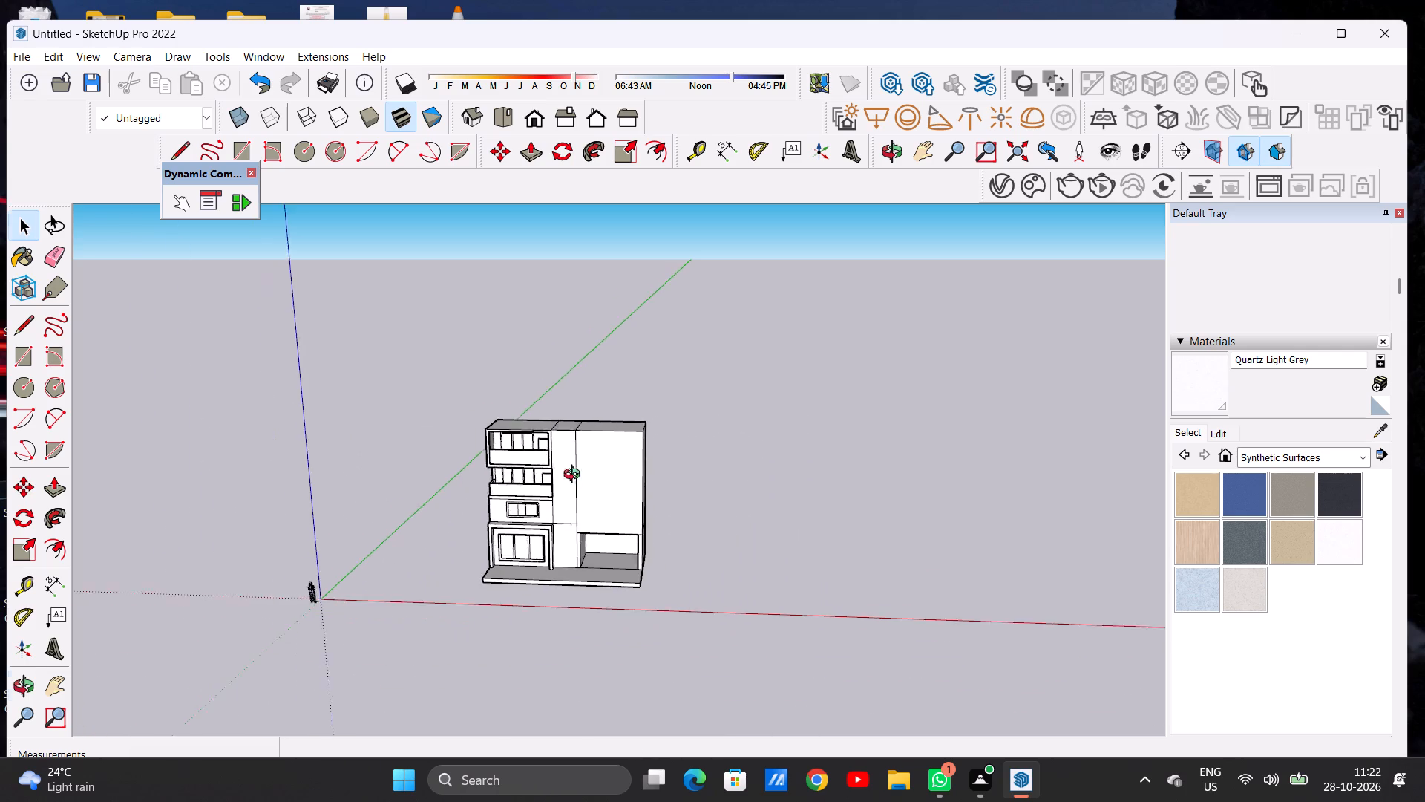
middle_click_drag(575, 476, 588, 446)
scroll(558, 437, "up", 5)
scroll(558, 437, "down", 1)
scroll(558, 437, "up", 1)
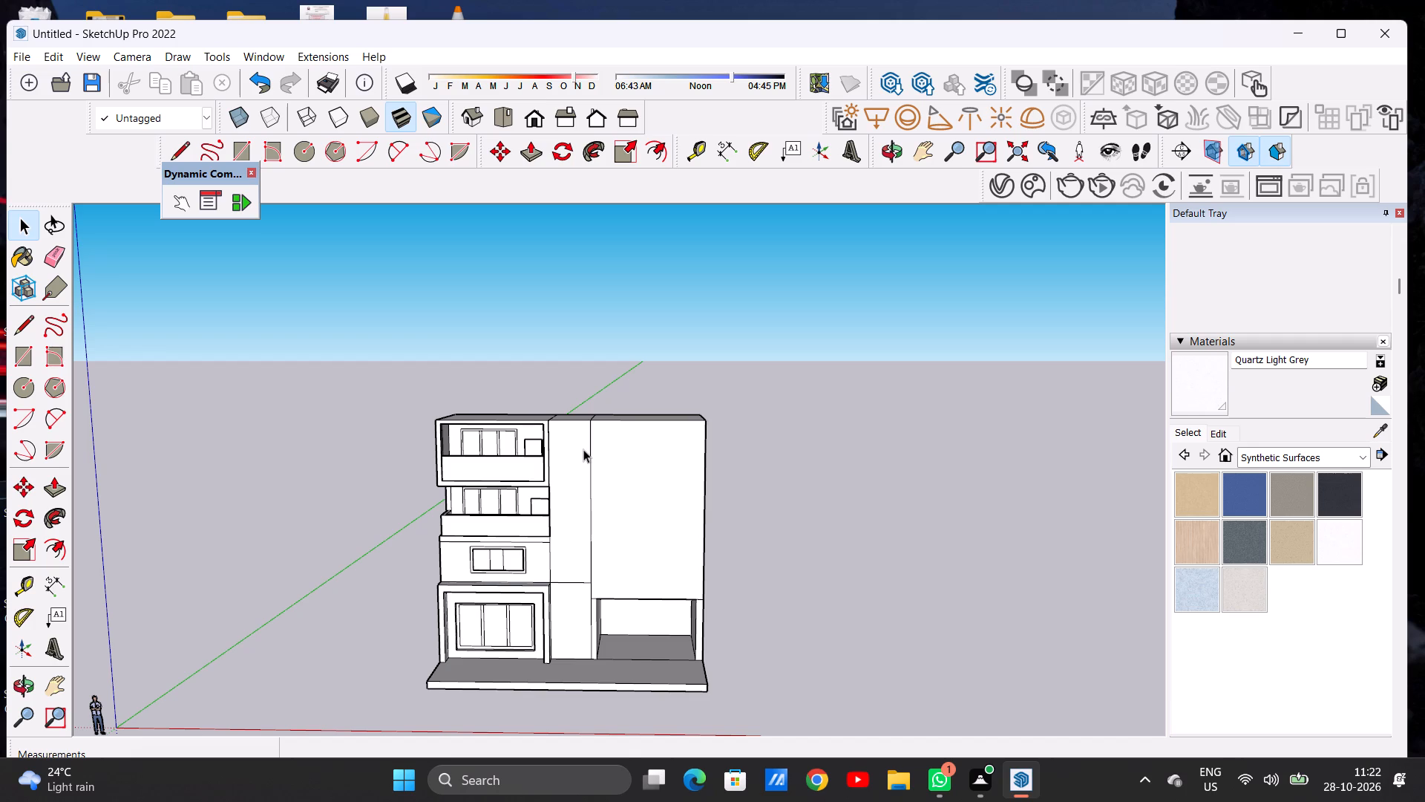
scroll(583, 449, "down", 7)
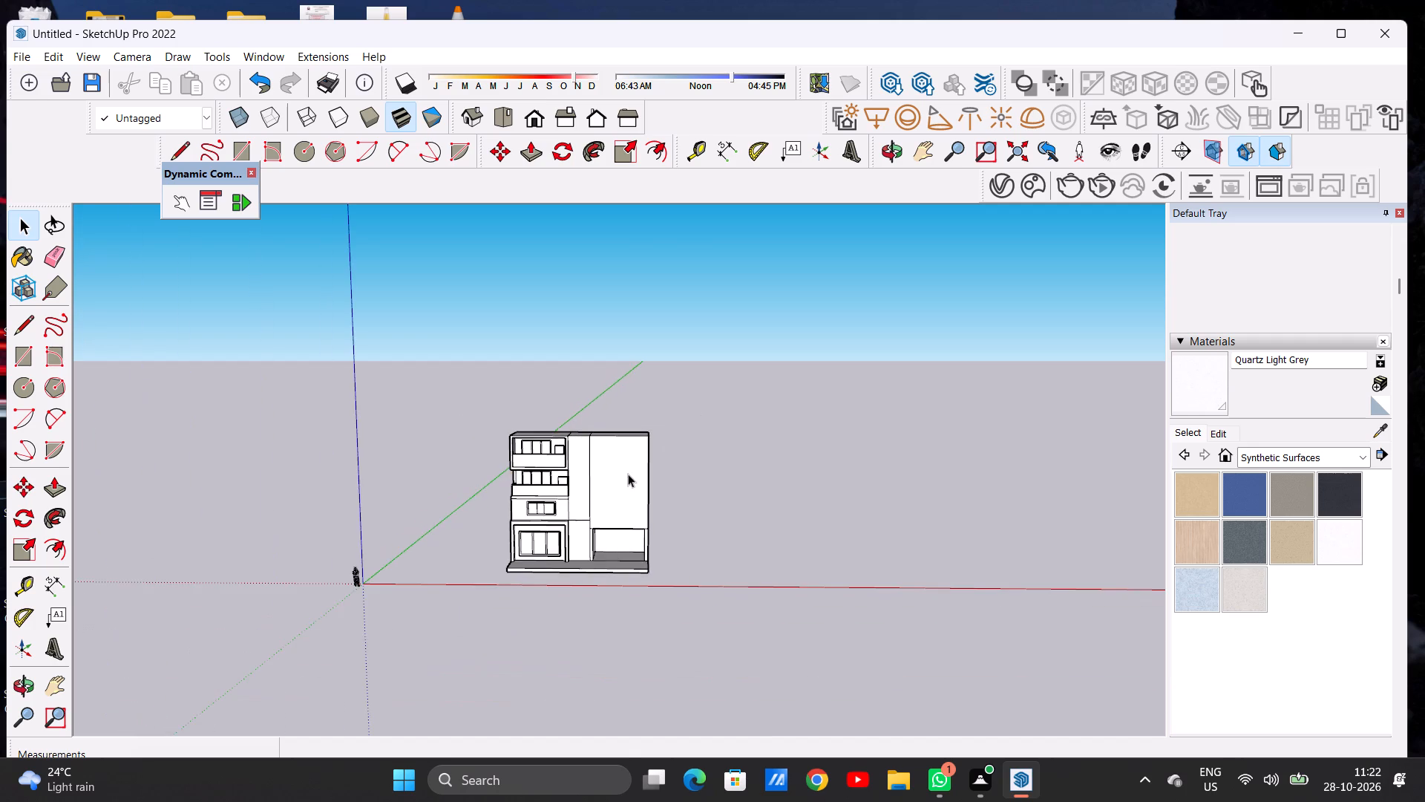
middle_click_drag(625, 474, 618, 454)
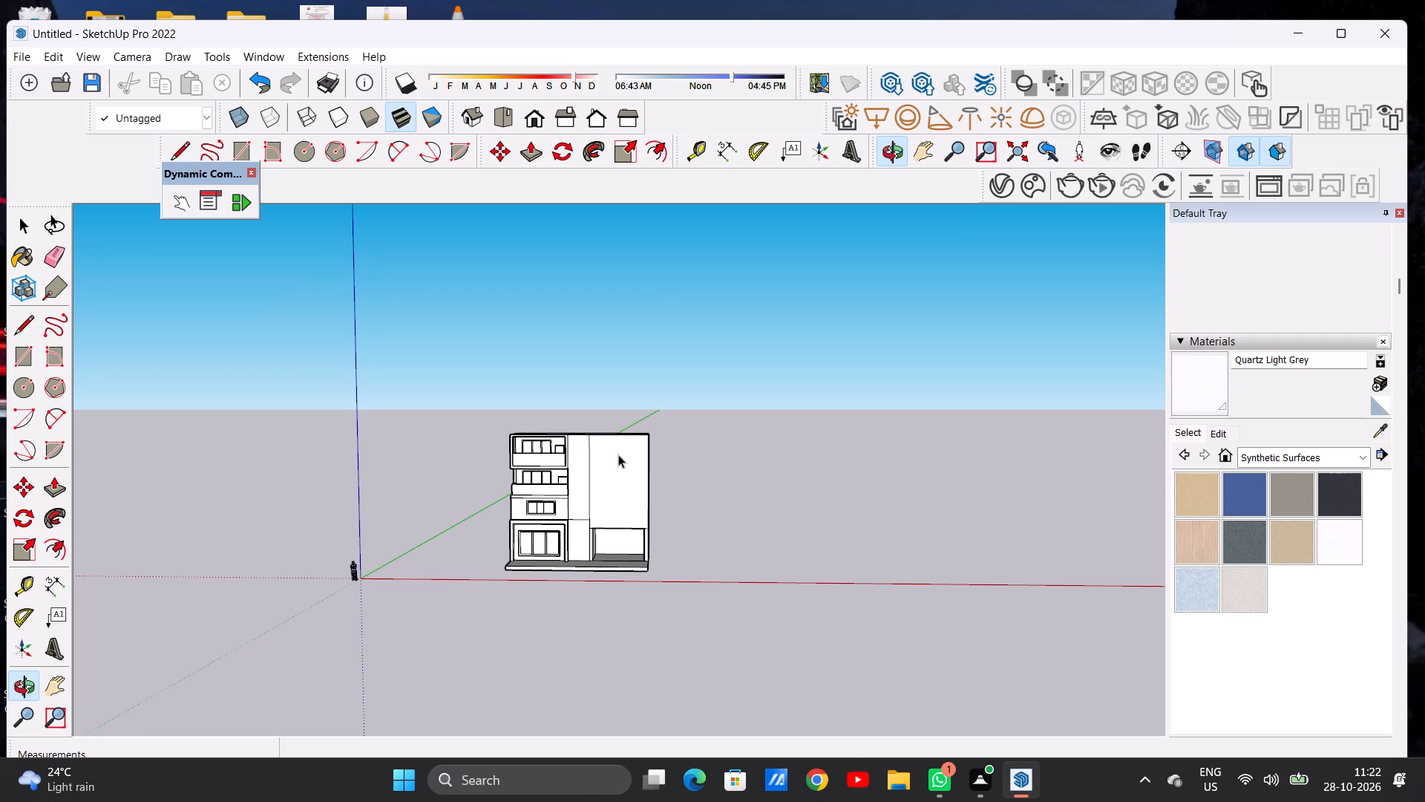
scroll(618, 454, "up", 7, "ctrl")
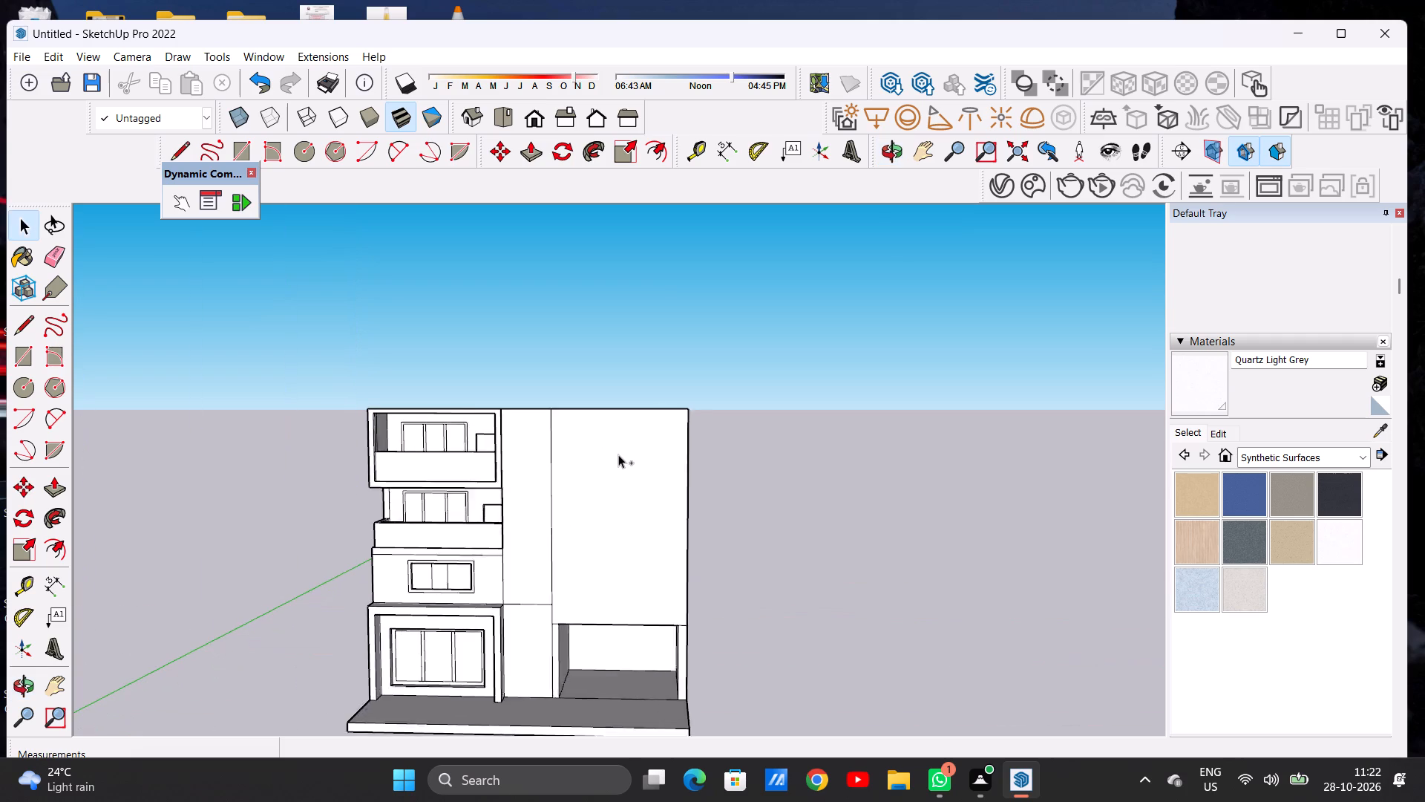
scroll(618, 454, "up", 2, "ctrl")
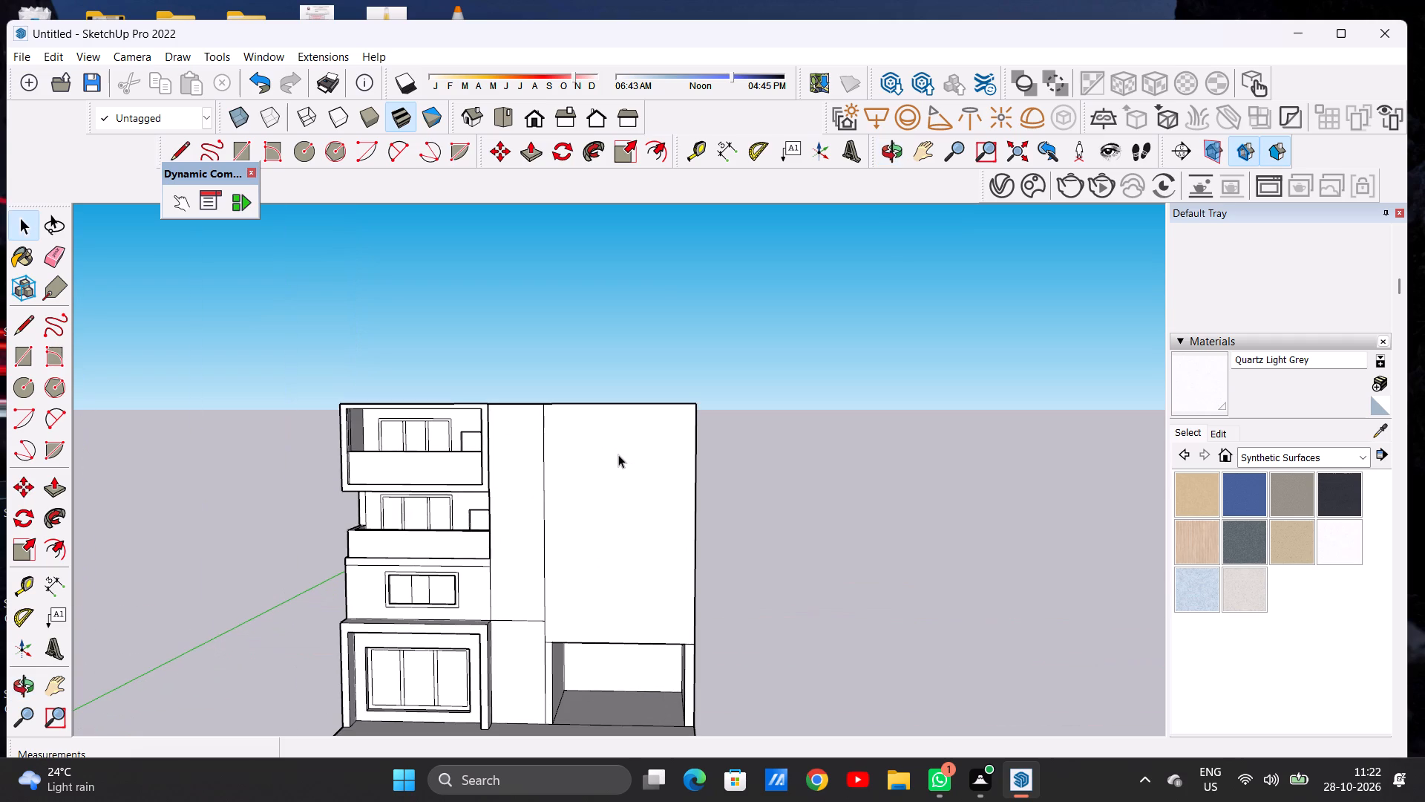
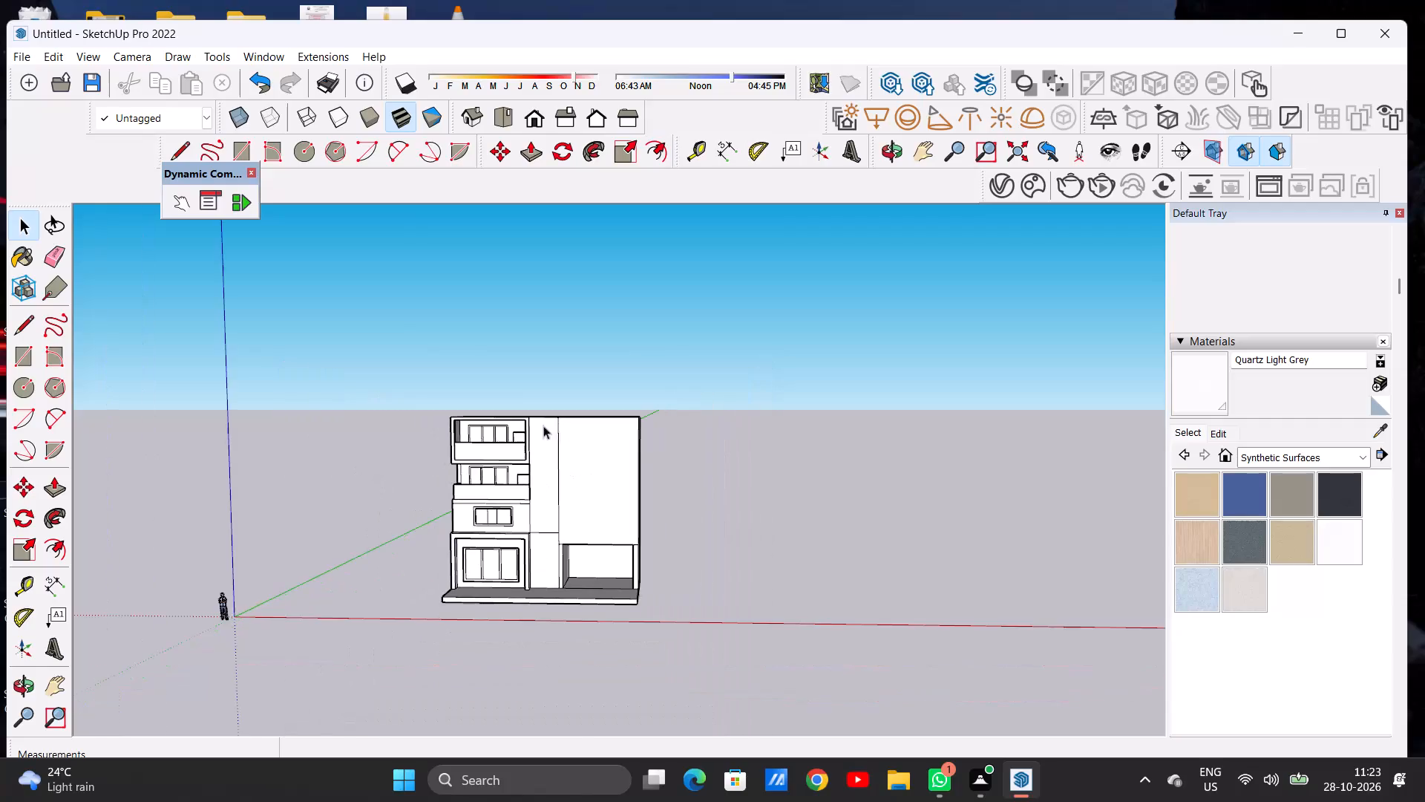
Examine the front facade of the four-storey building, including the ground-floor recessed opening and the base platform.
scroll(595, 460, "up", 13)
middle_click_drag(594, 532, 583, 501)
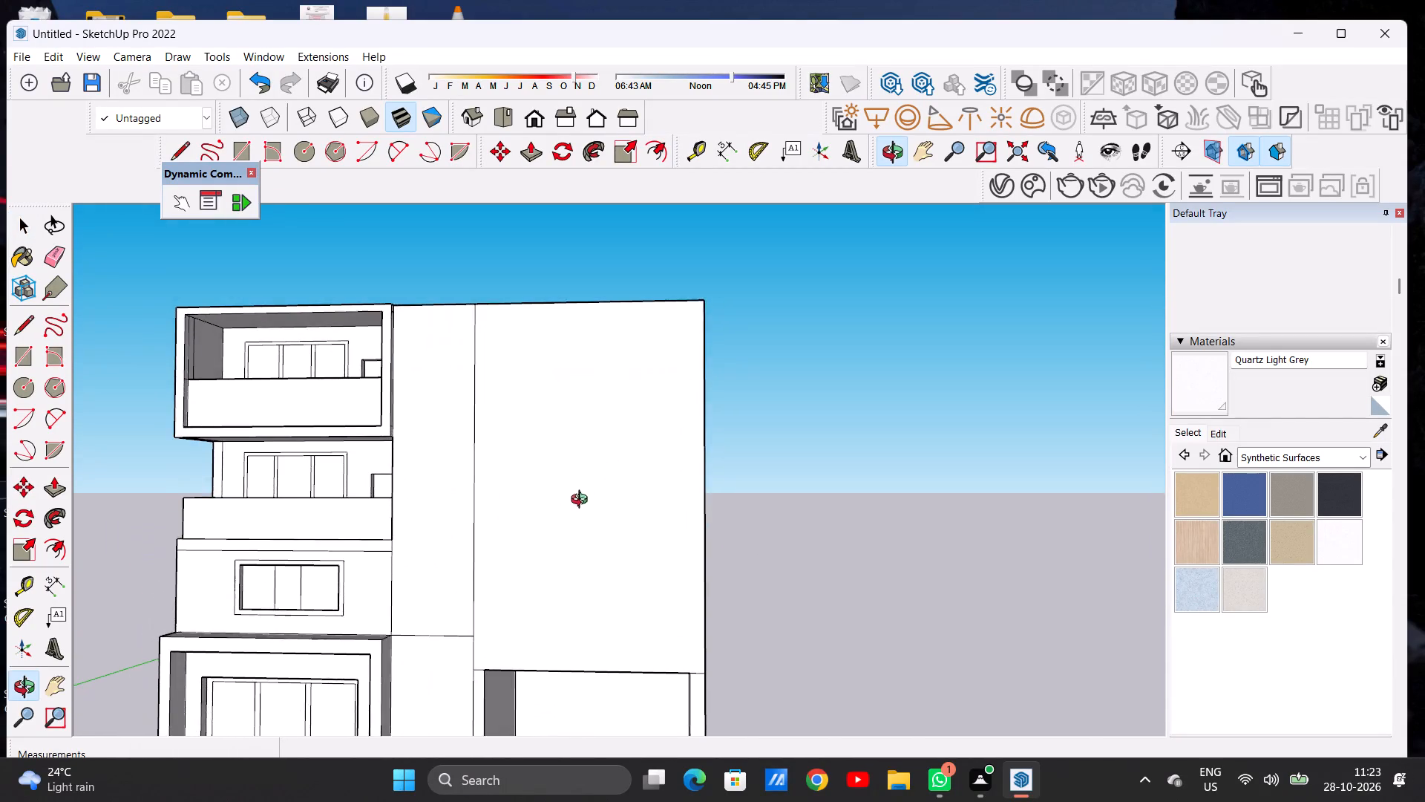
middle_click_drag(583, 501, 582, 502)
scroll(755, 492, "down", 16)
scroll(741, 581, "up", 15)
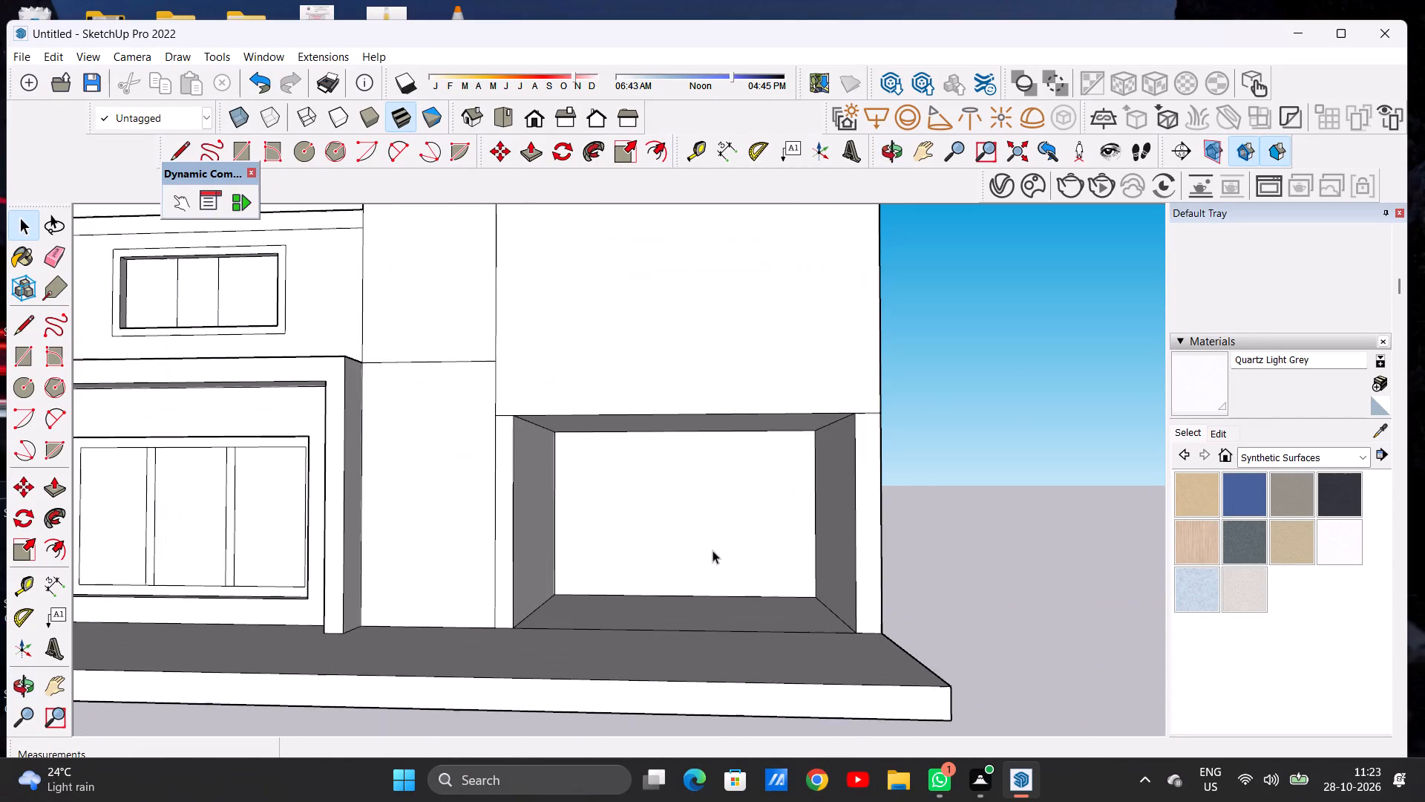
middle_click_drag(676, 520, 685, 587)
scroll(699, 568, "down", 4)
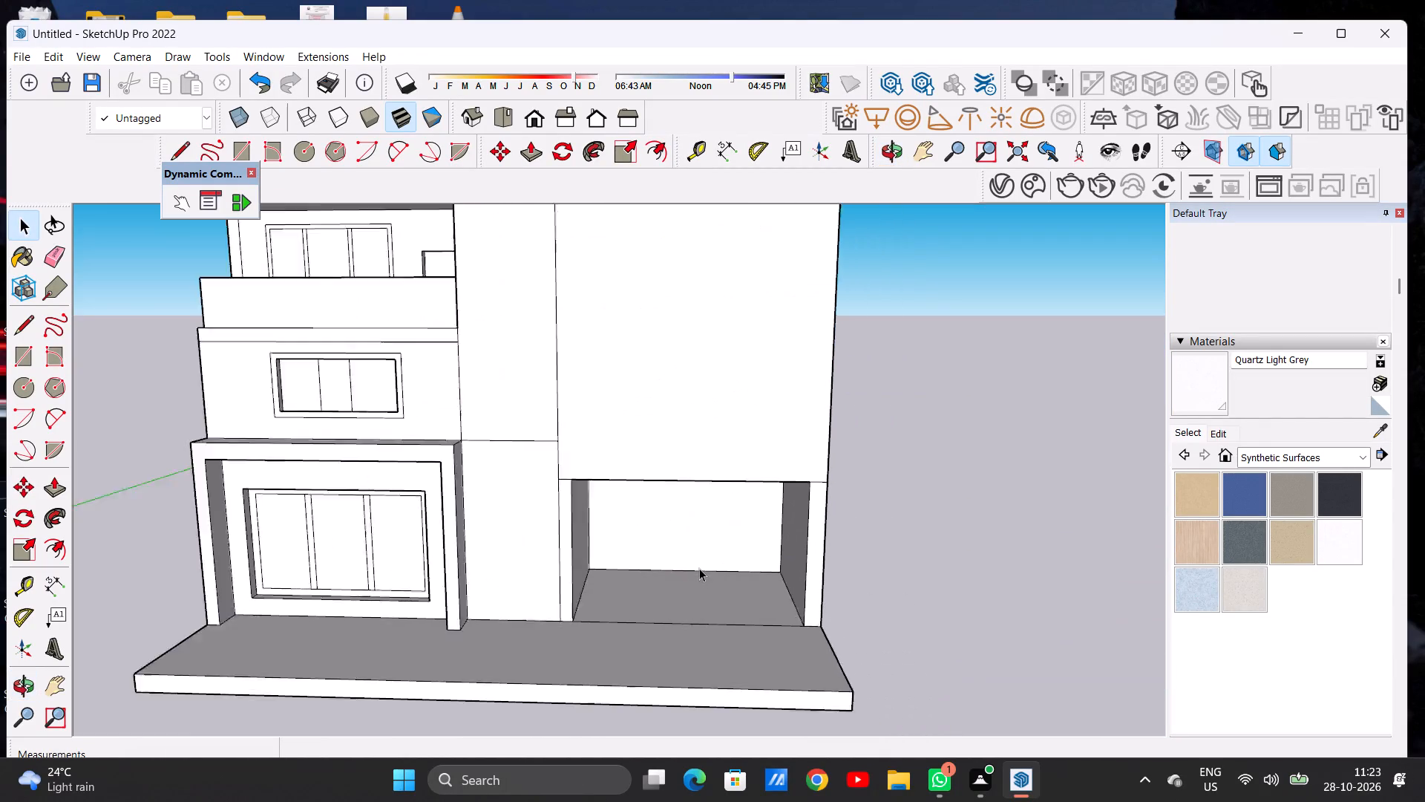
scroll(699, 568, "down", 3)
scroll(688, 554, "up", 1)
scroll(688, 554, "down", 4)
scroll(710, 522, "up", 5)
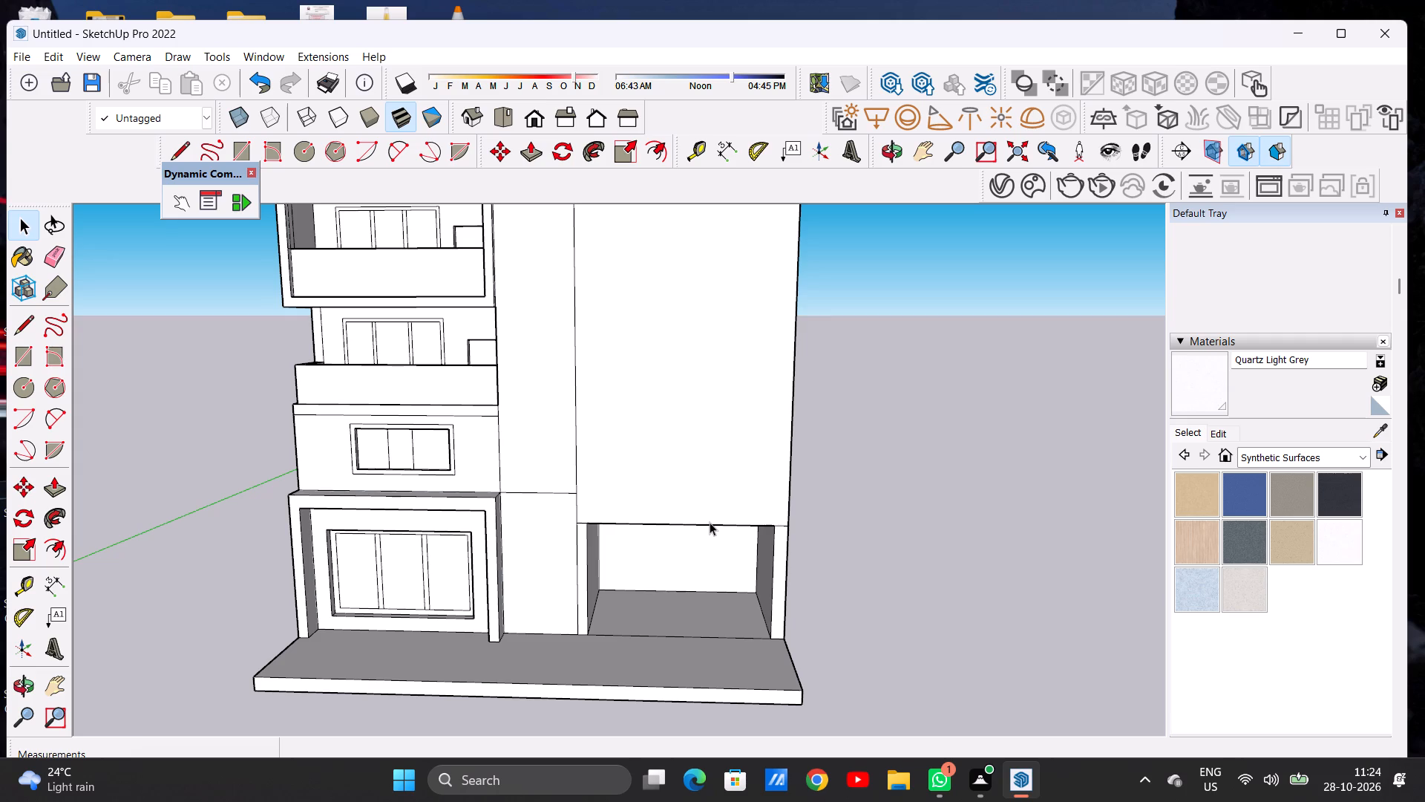
Inspect the whole building's massing from the front and at an angle, including the tall blank wall and side wall.
scroll(639, 492, "down", 17)
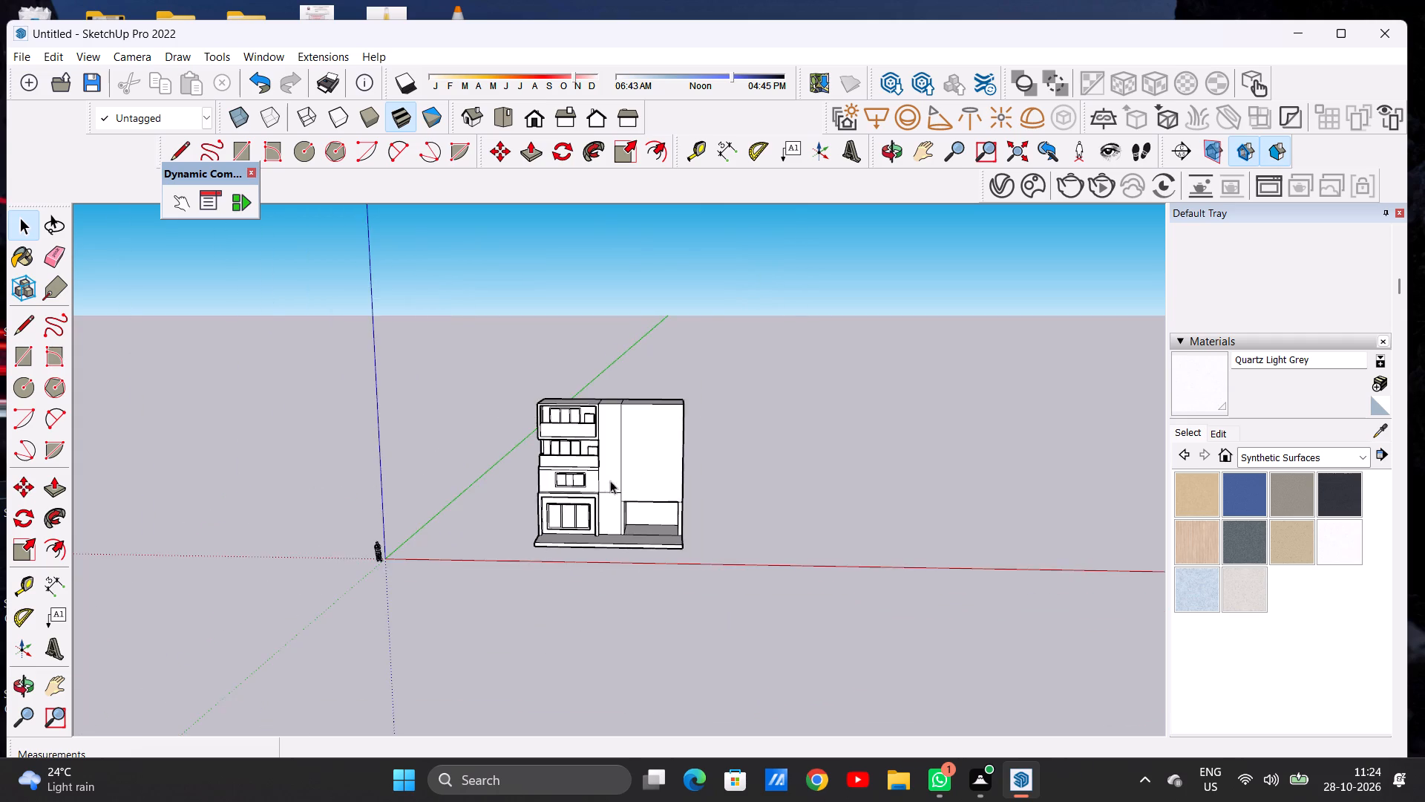
scroll(632, 466, "down", 1)
scroll(632, 466, "up", 12)
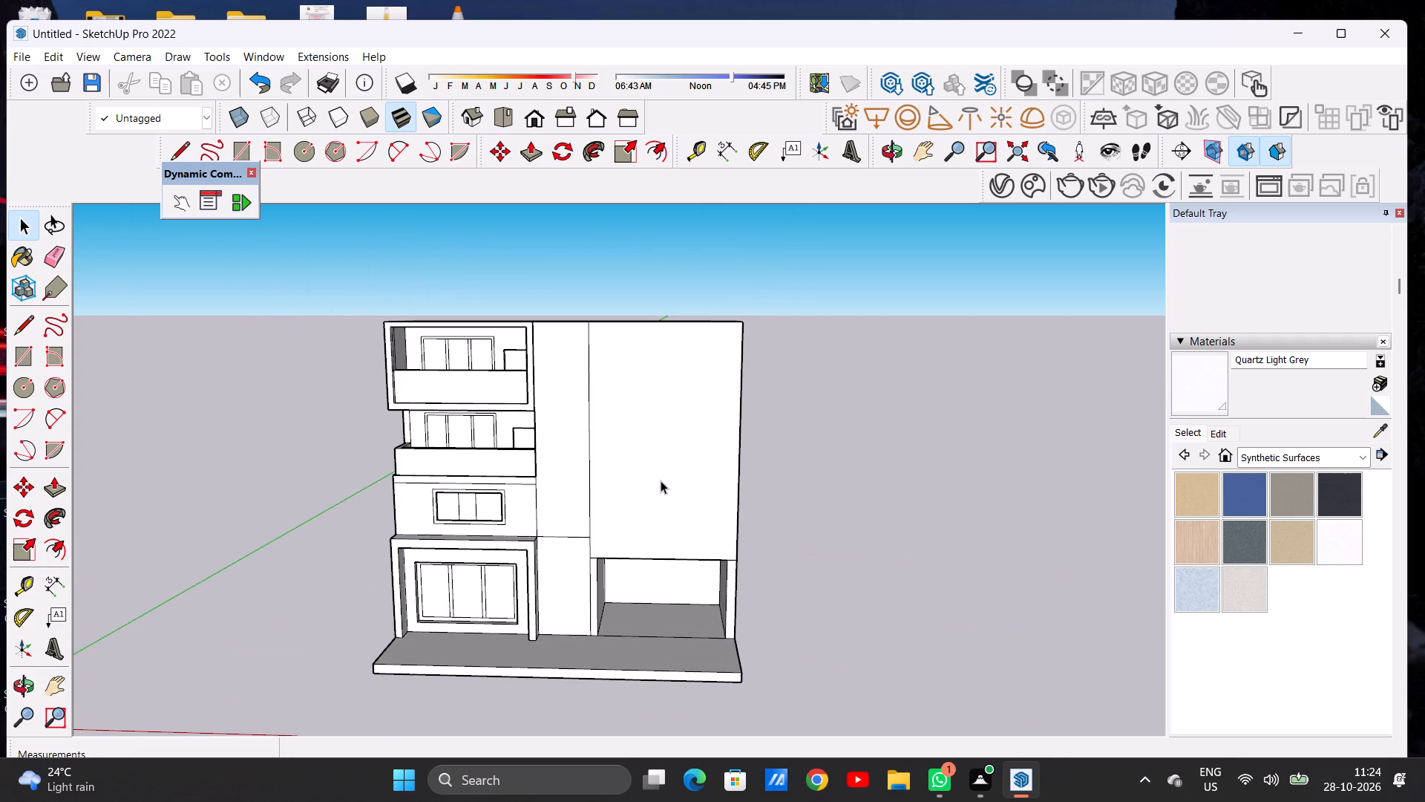
scroll(617, 470, "down", 7)
middle_click_drag(658, 513, 656, 473)
scroll(655, 451, "up", 8)
middle_click_drag(662, 480, 723, 501)
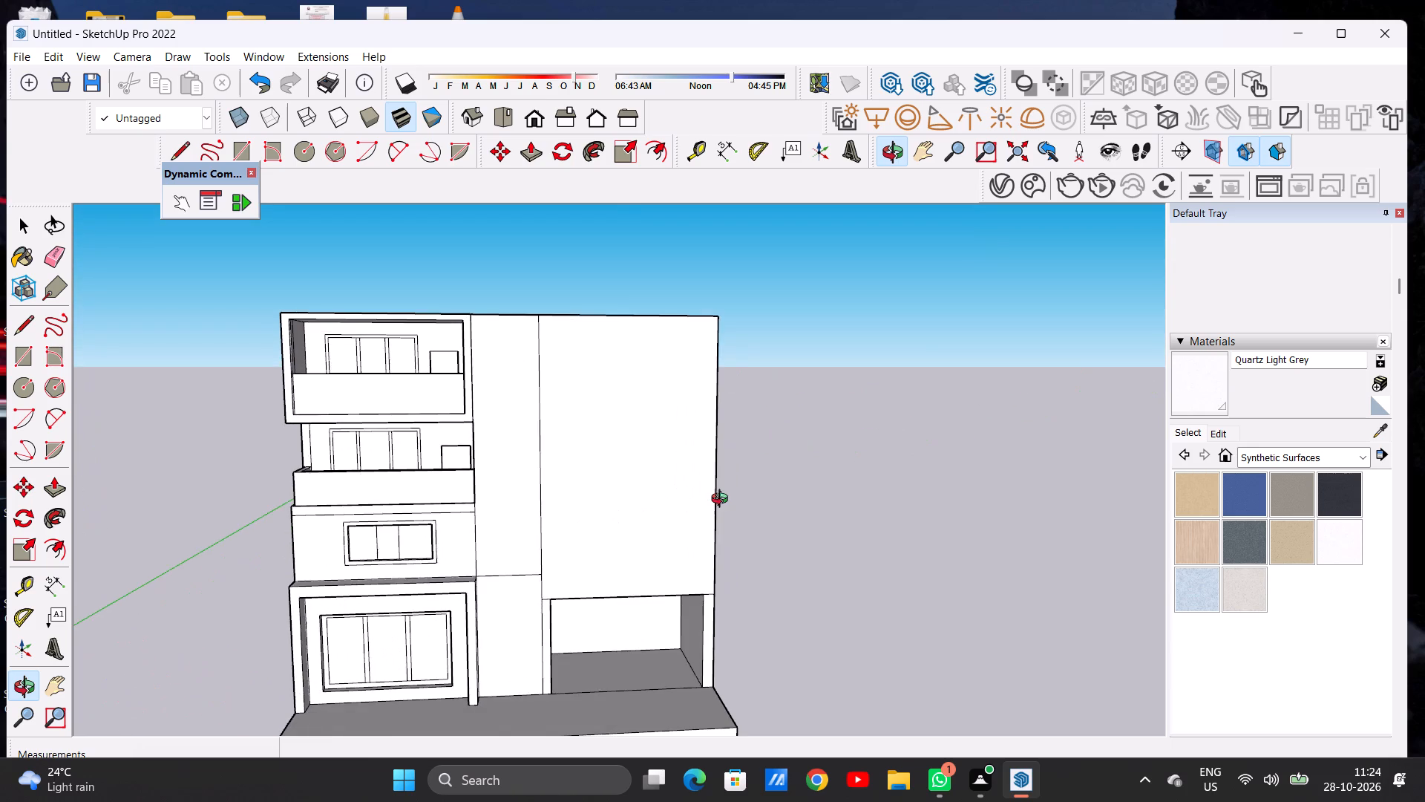
middle_click_drag(723, 501, 637, 513)
scroll(643, 490, "up", 5)
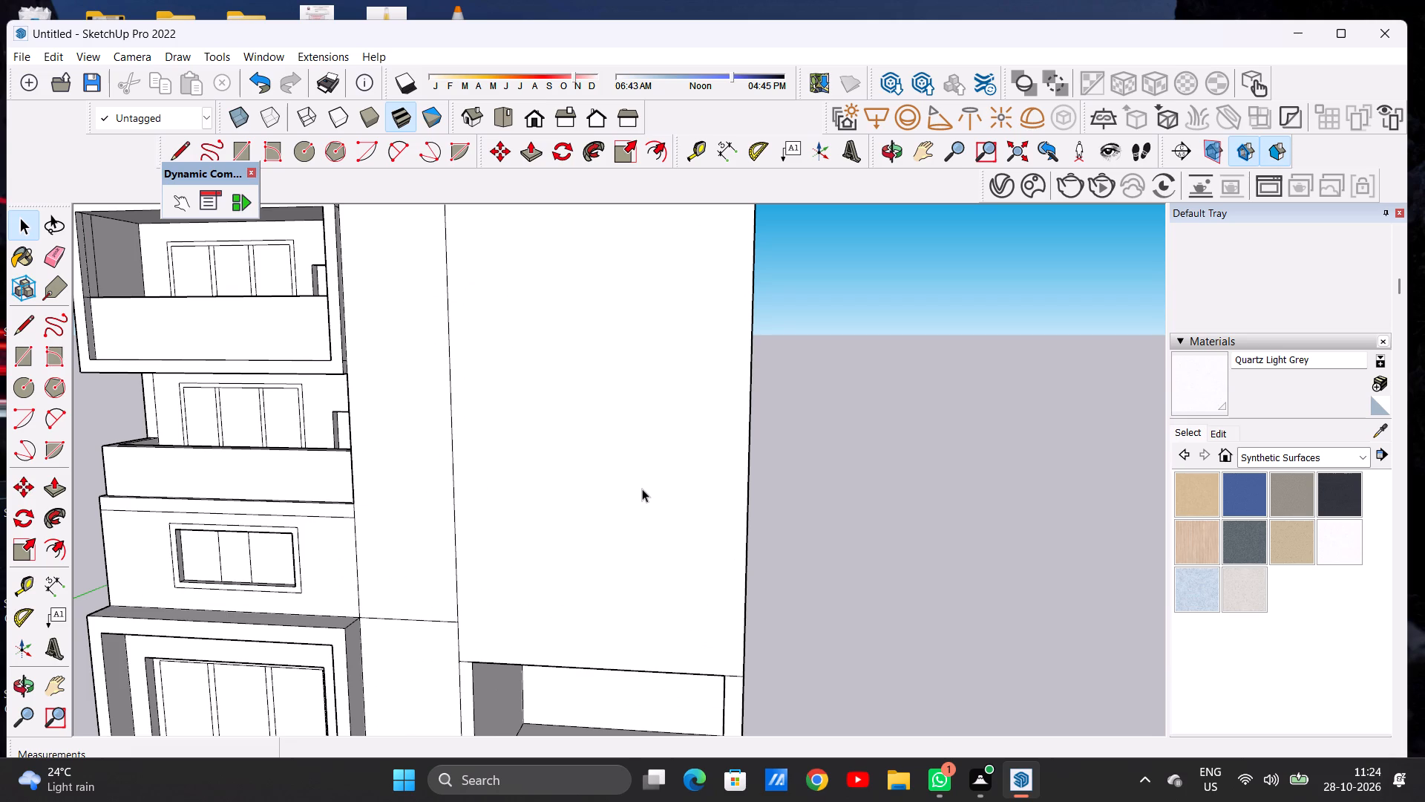
scroll(623, 484, "down", 6)
middle_click_drag(586, 583, 629, 562)
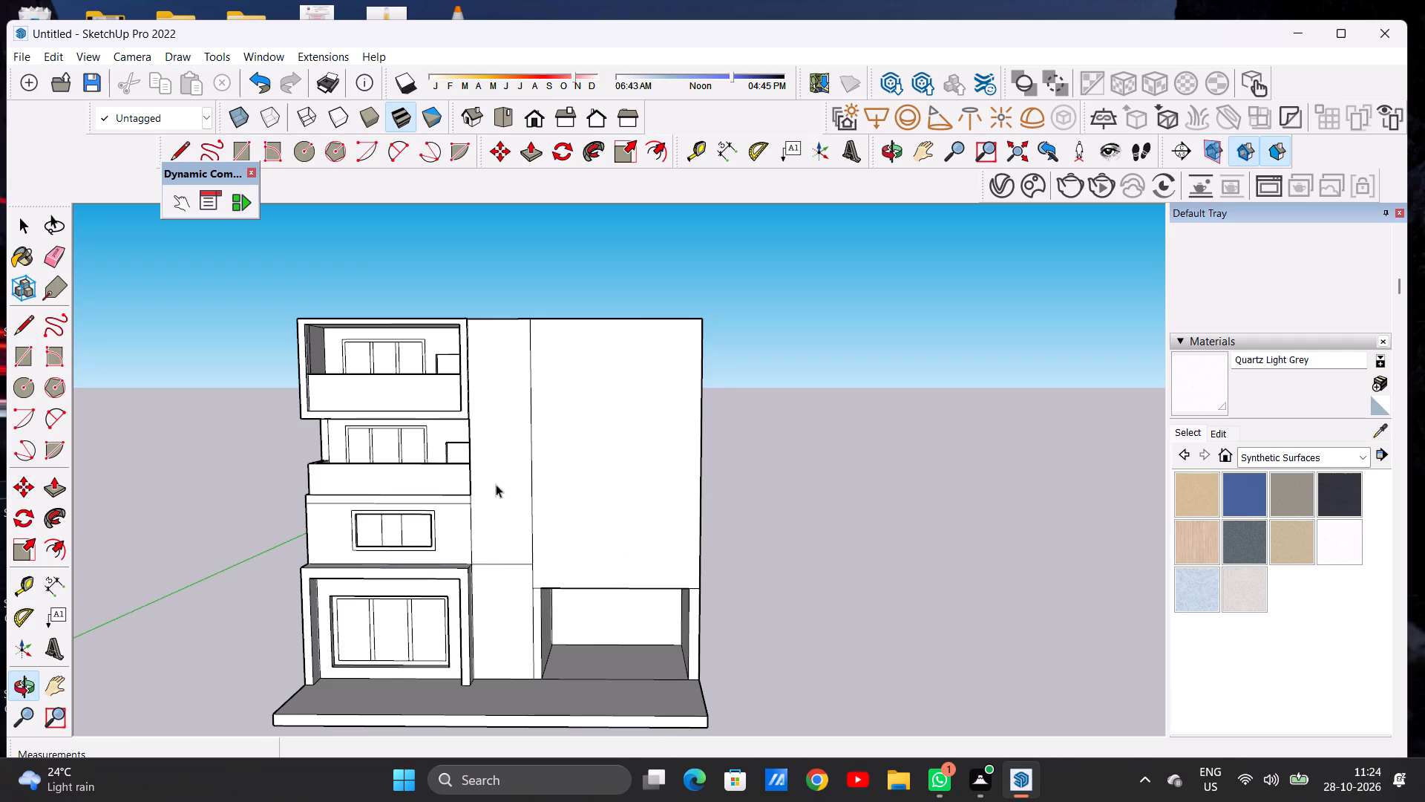
scroll(551, 428, "down", 6)
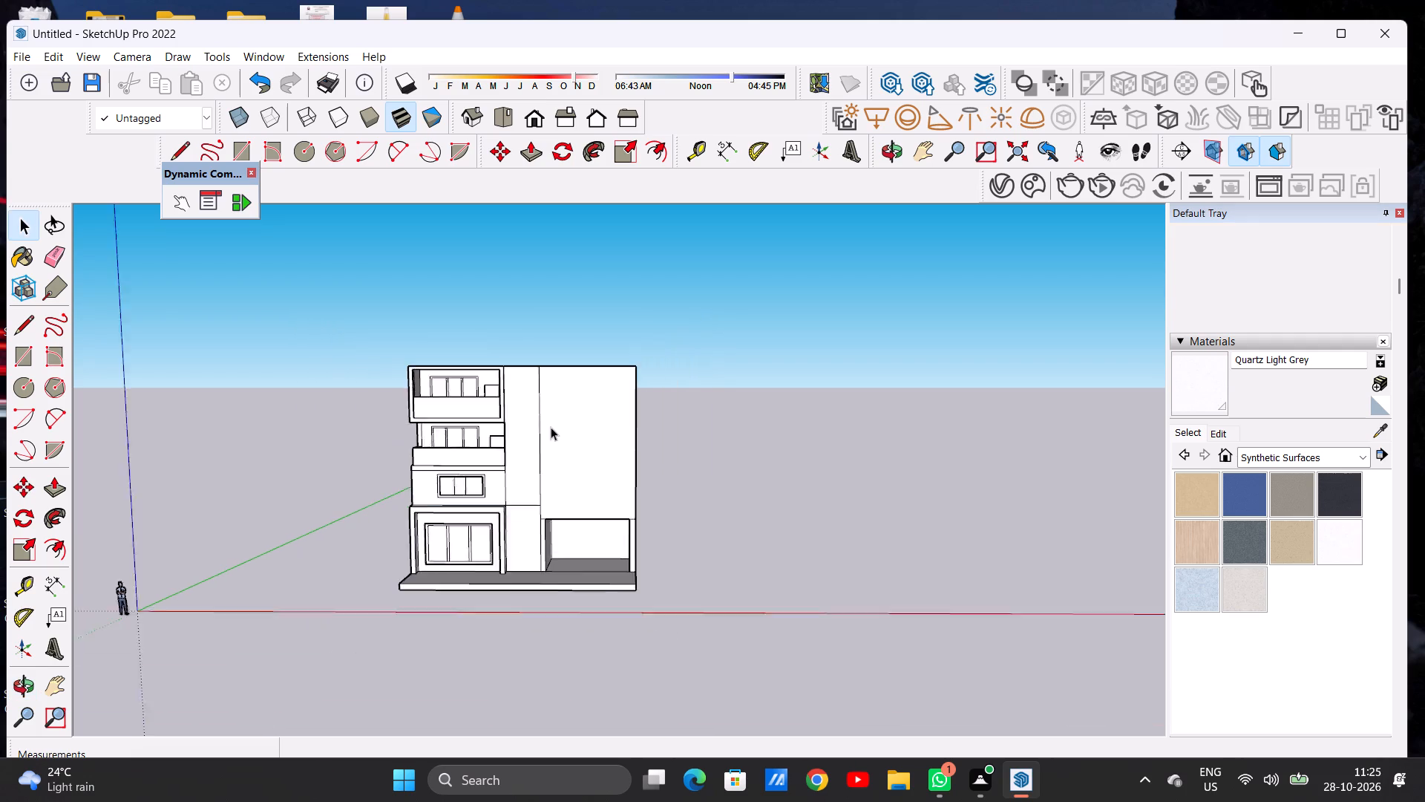
scroll(551, 427, "down", 2)
scroll(554, 490, "up", 7)
middle_click_drag(564, 492, 590, 498)
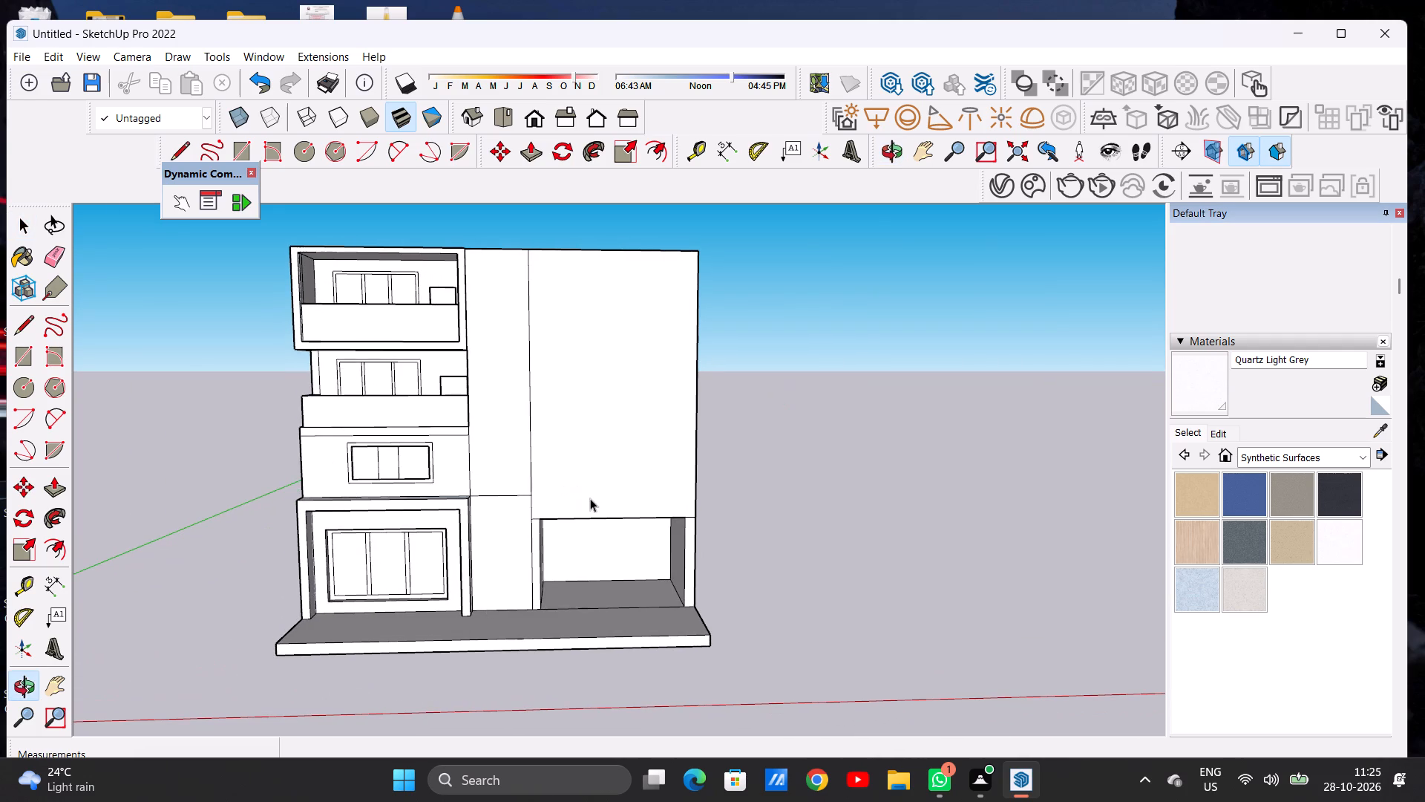
scroll(591, 464, "down", 6)
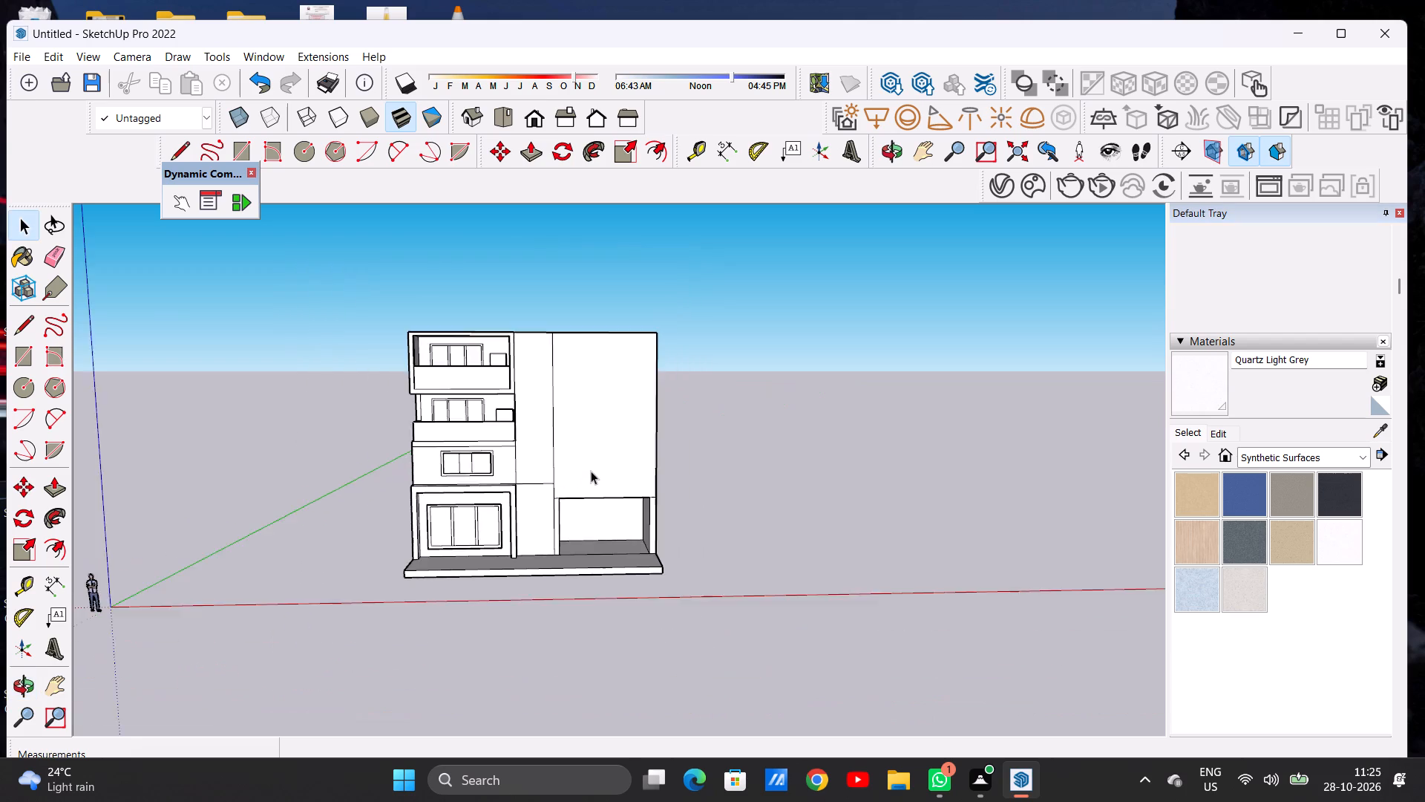
middle_click_drag(584, 478, 571, 469)
scroll(590, 446, "up", 10)
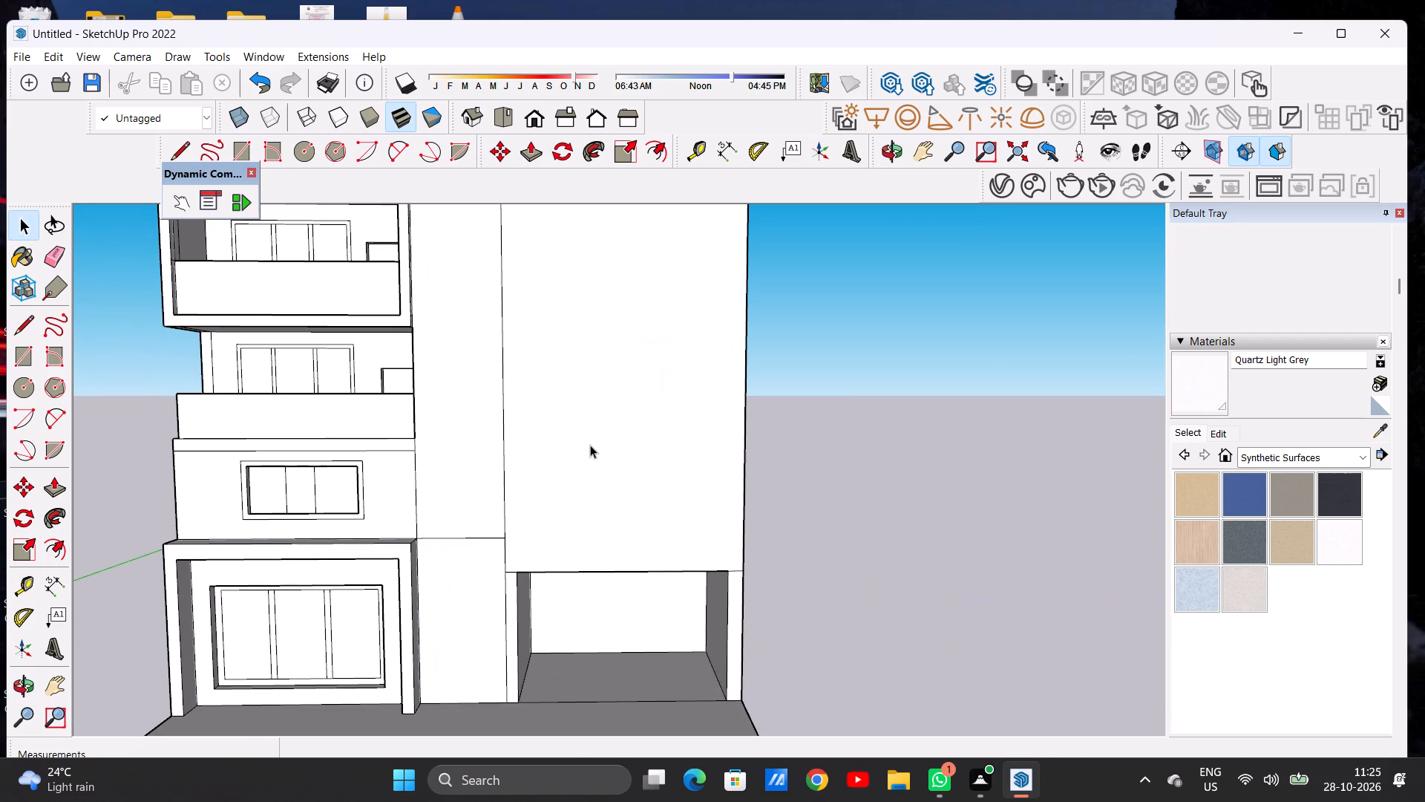
scroll(574, 460, "down", 5)
scroll(579, 471, "up", 5)
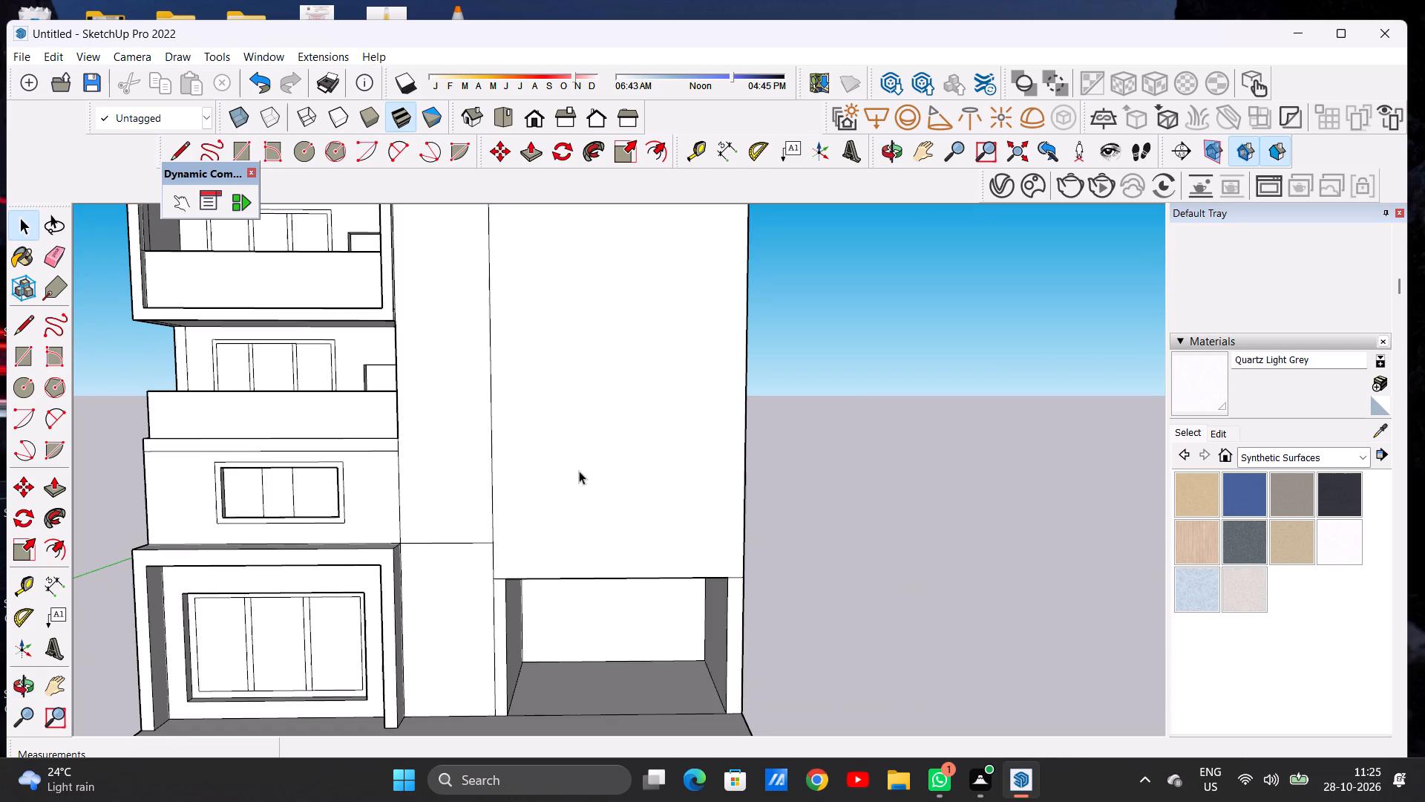
middle_click_drag(579, 471, 575, 463)
scroll(573, 478, "down", 13)
scroll(586, 475, "up", 5)
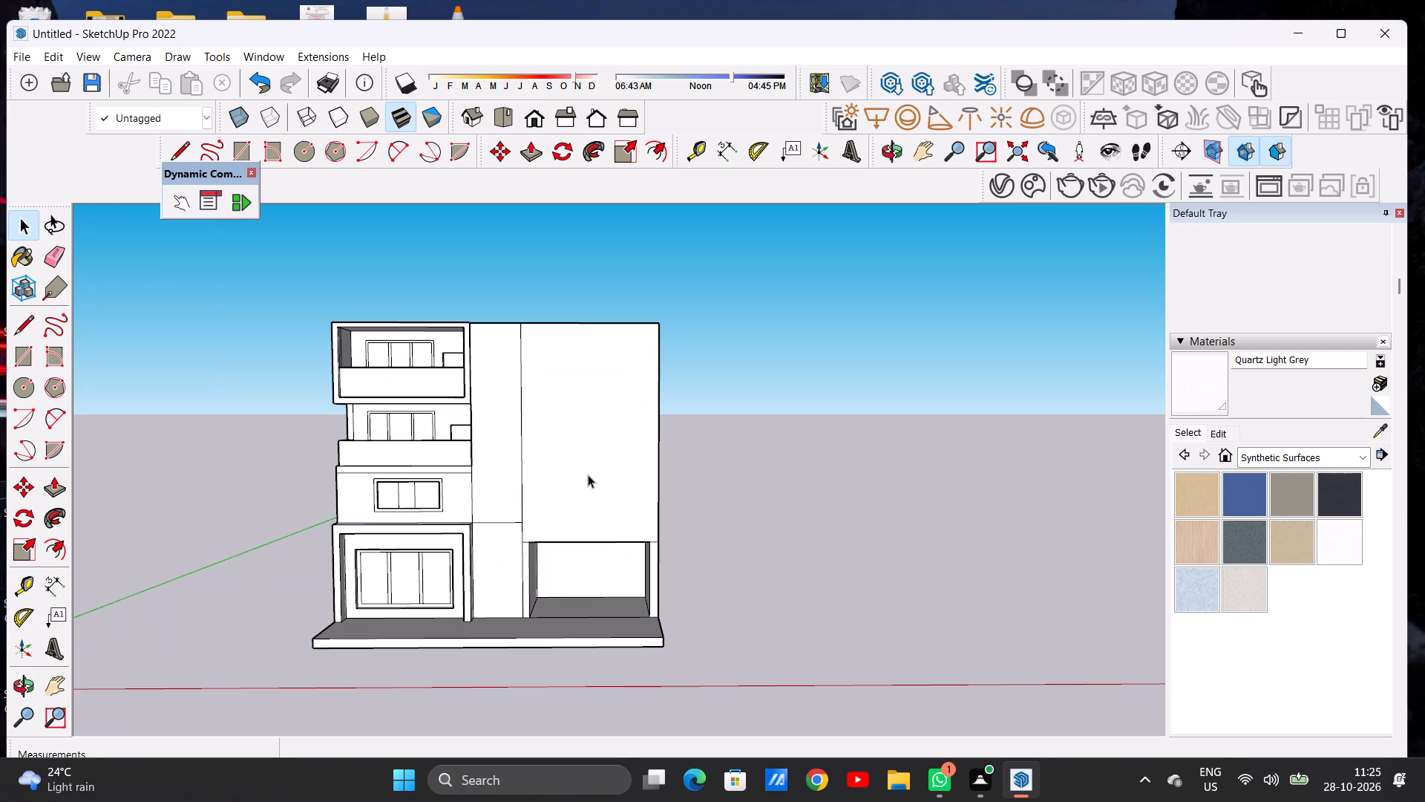
scroll(588, 475, "down", 3)
scroll(588, 472, "up", 2)
scroll(588, 472, "down", 1)
middle_click_drag(586, 510, 431, 502)
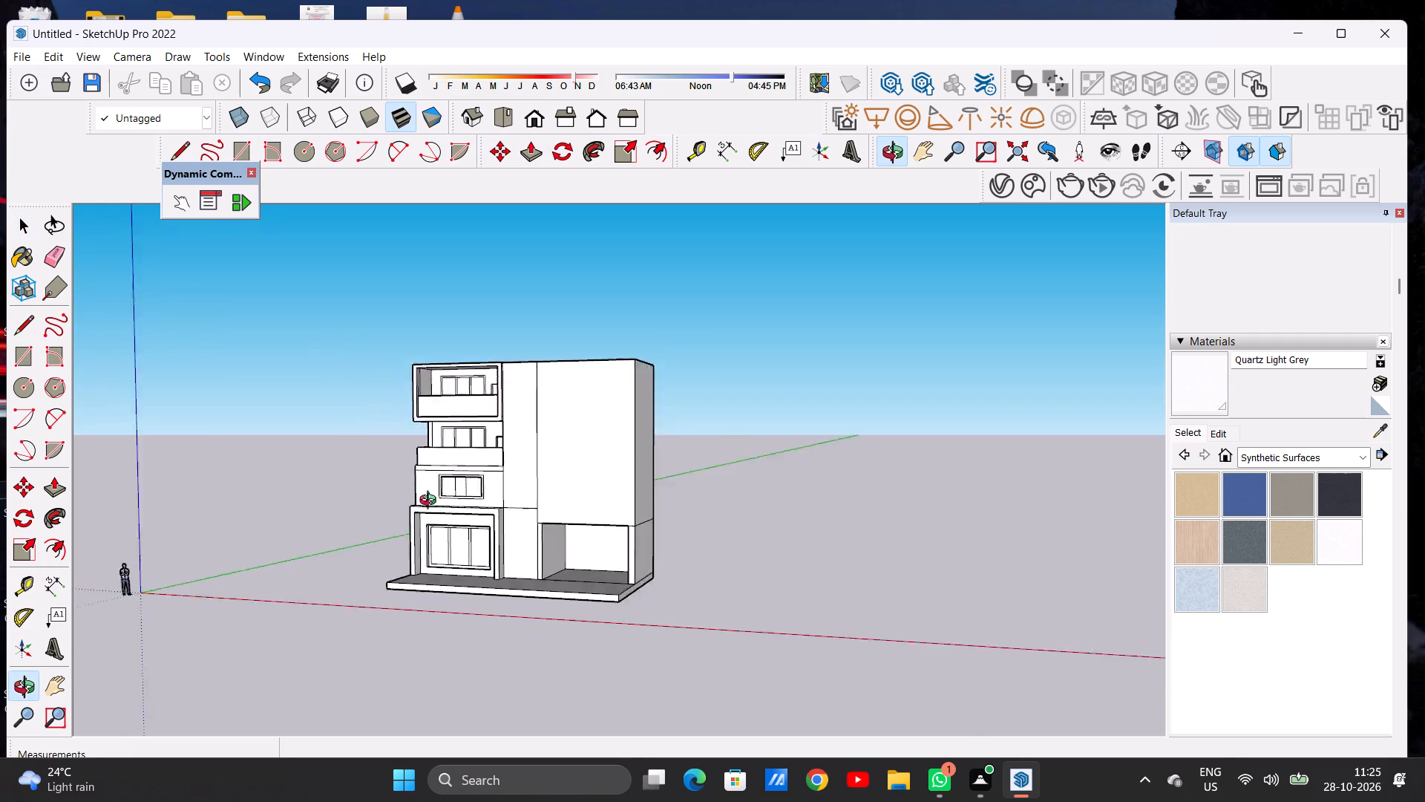
middle_click_drag(431, 502, 598, 507)
scroll(580, 492, "up", 7)
scroll(657, 473, "down", 6)
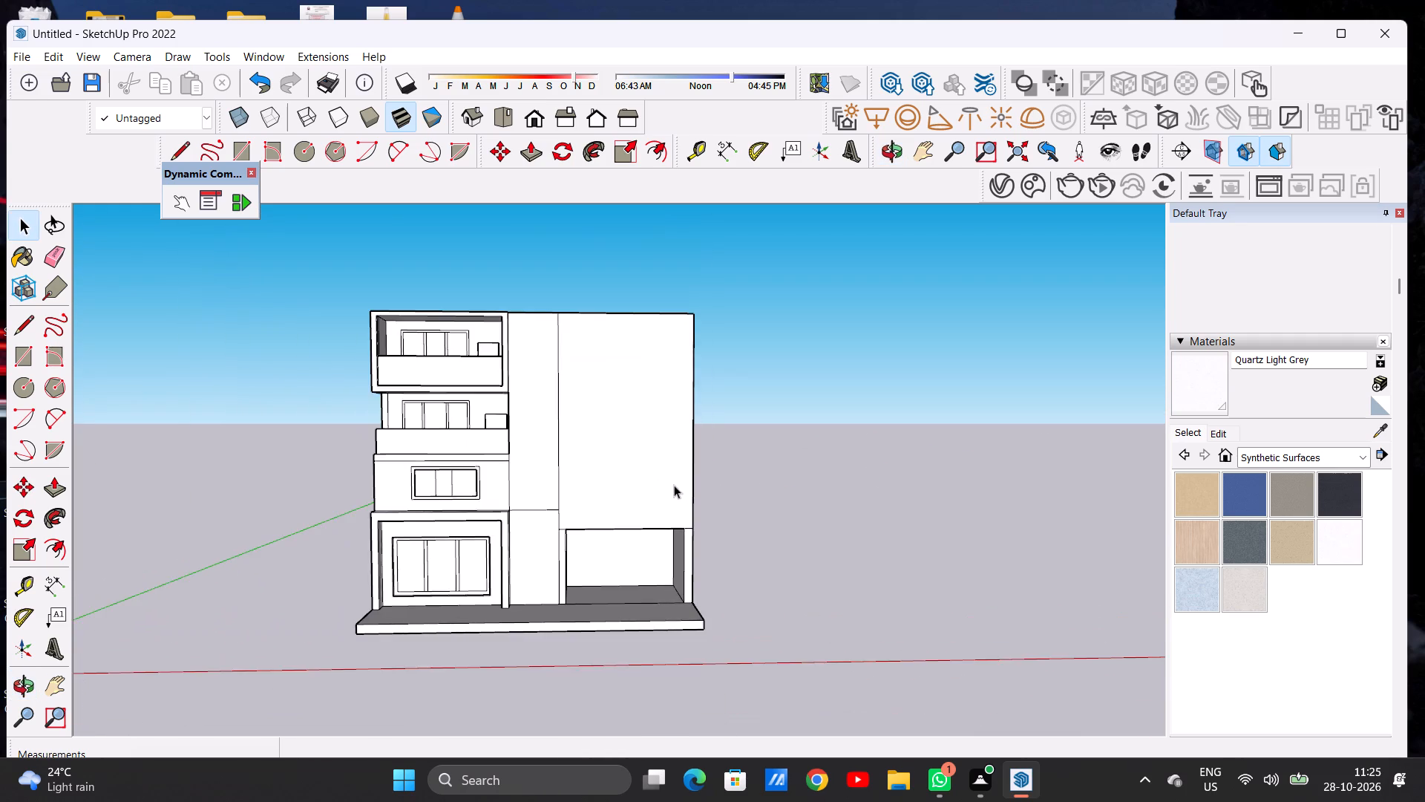
middle_click_drag(648, 483, 626, 467)
scroll(615, 457, "up", 4)
middle_click_drag(615, 458, 620, 498)
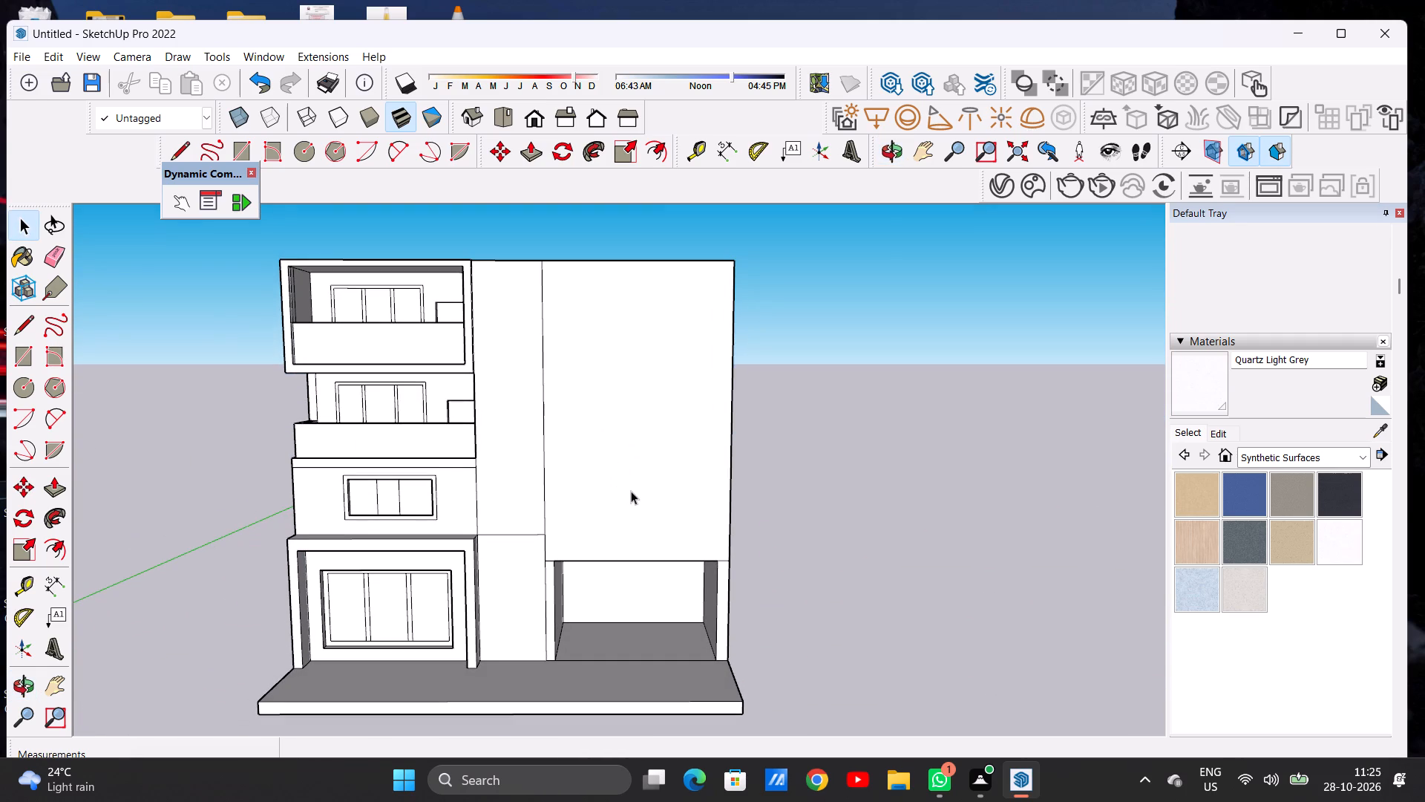
scroll(628, 461, "down", 7)
middle_click_drag(617, 495, 603, 478)
scroll(606, 457, "up", 5)
middle_click_drag(586, 463, 592, 494)
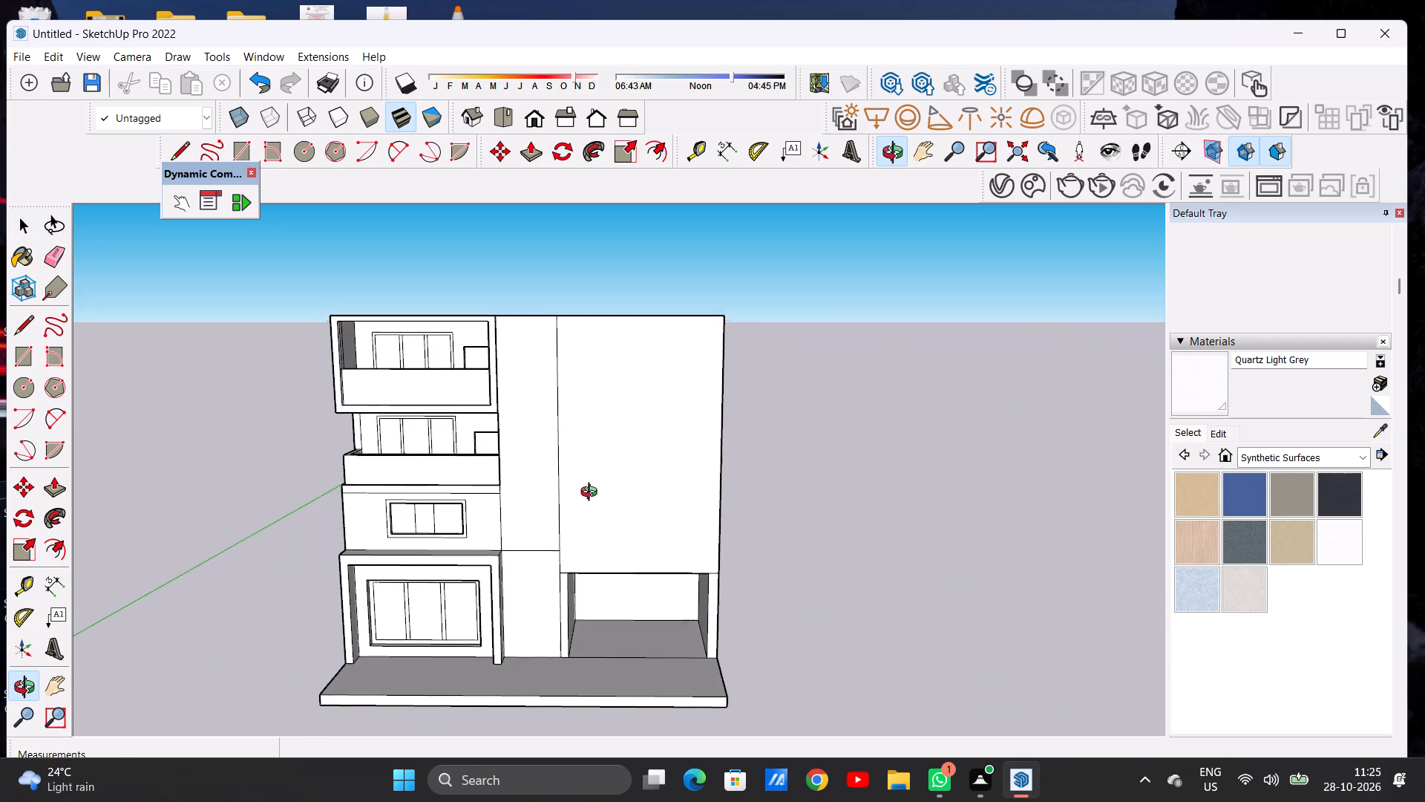
middle_click_drag(592, 494, 590, 501)
scroll(589, 500, "up", 1)
scroll(615, 500, "down", 7)
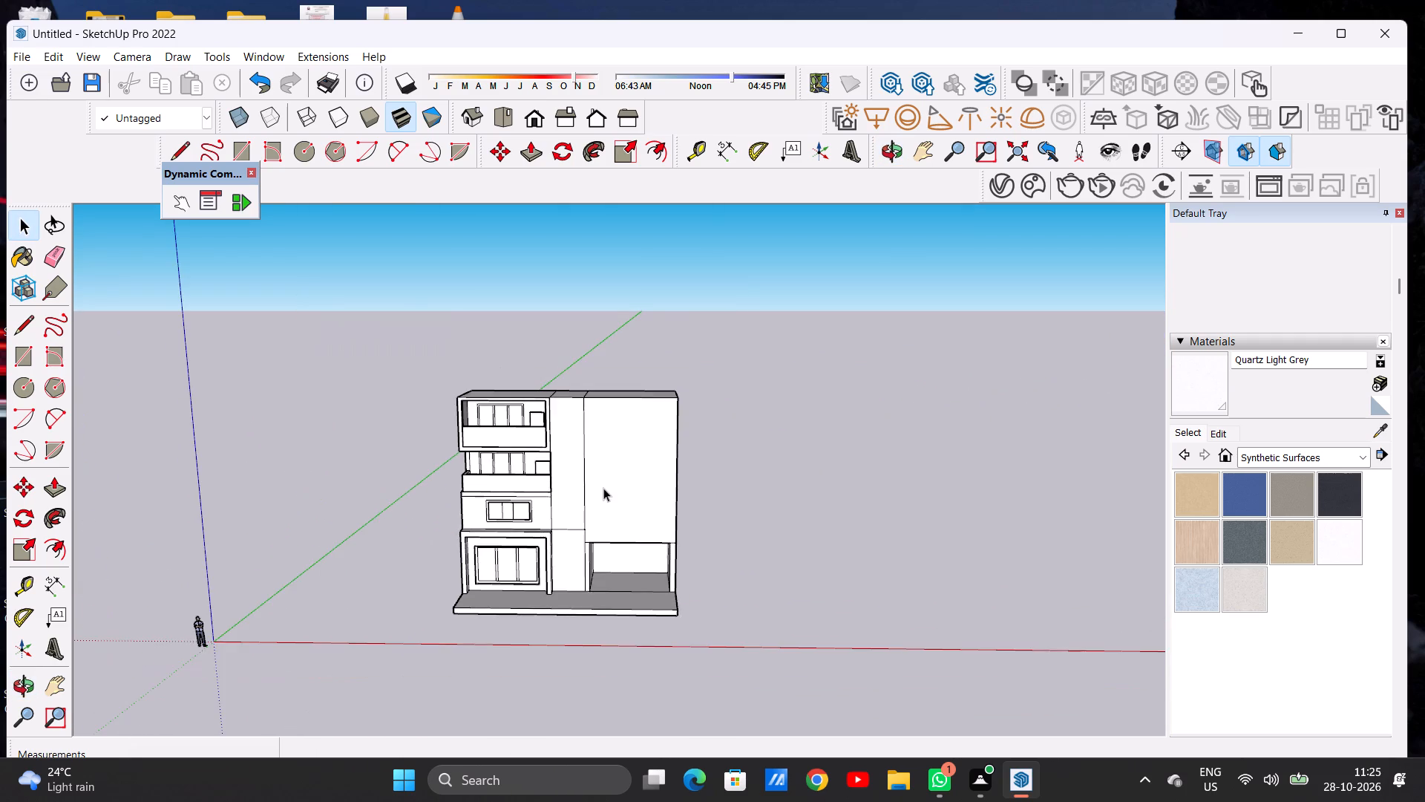
Examine the balconies, windows and small openings on the upper floors of the front facade up close.
scroll(603, 488, "up", 6)
middle_click(635, 503)
scroll(633, 498, "up", 1)
scroll(712, 460, "down", 10)
scroll(623, 472, "up", 7)
middle_click_drag(513, 472, 513, 443)
scroll(526, 423, "up", 7)
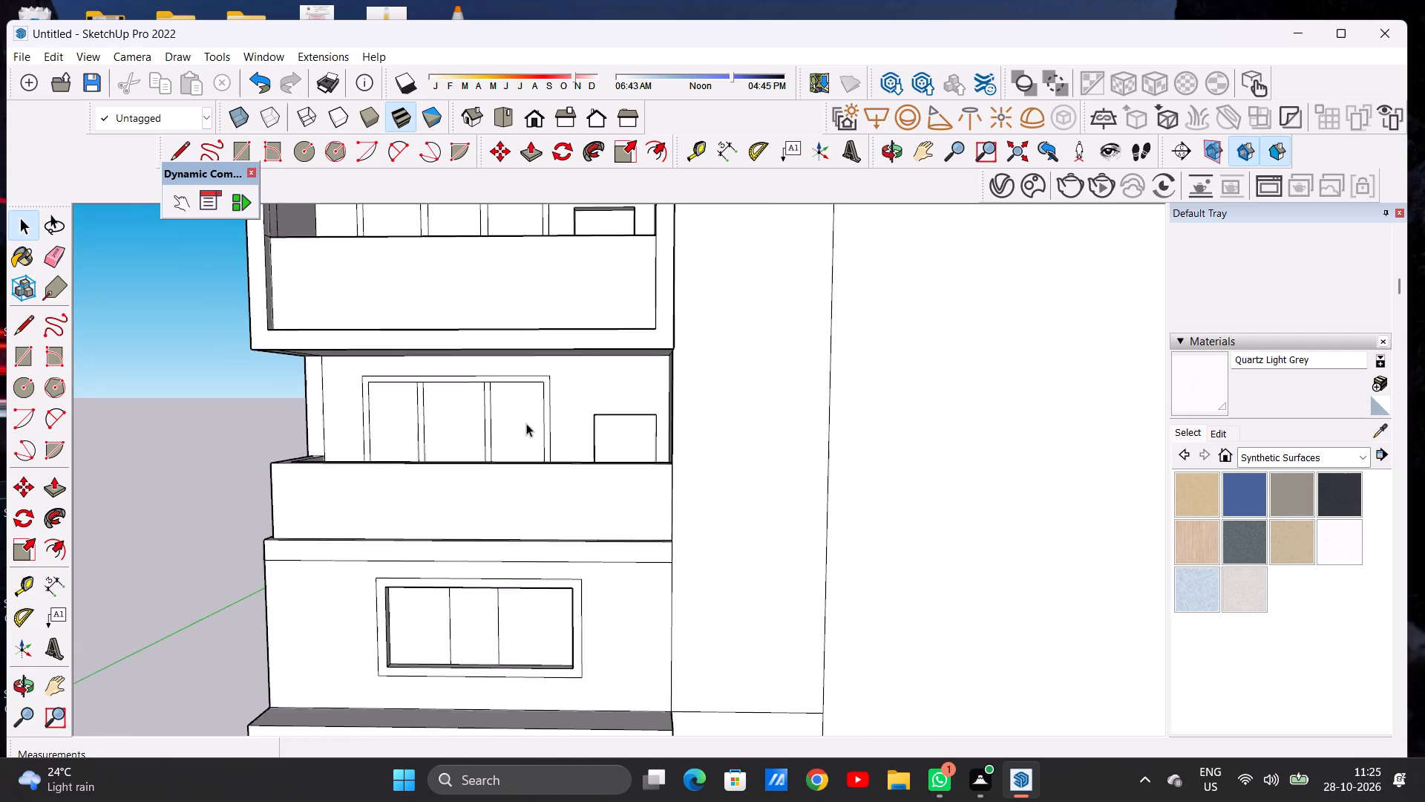
scroll(526, 423, "up", 2)
scroll(526, 423, "down", 1)
scroll(526, 423, "up", 4)
middle_click_drag(526, 423, 532, 446)
scroll(549, 451, "down", 2)
scroll(552, 452, "up", 1)
scroll(554, 453, "down", 2)
scroll(554, 453, "up", 1)
scroll(554, 453, "down", 4)
scroll(546, 429, "up", 1)
scroll(546, 429, "down", 18)
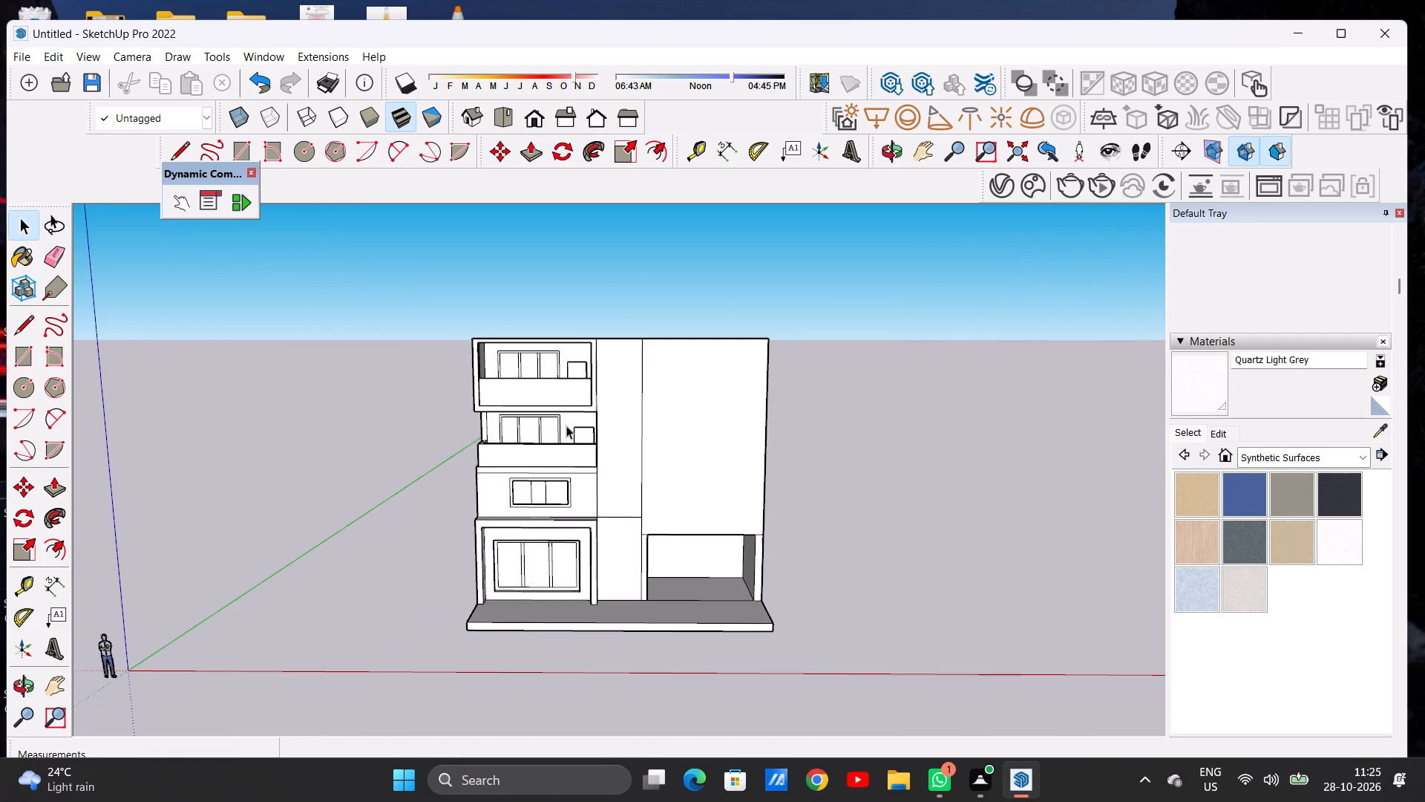
Examine the ground-floor window frame and the recessed opening beneath the tall blank wall.
scroll(566, 426, "down", 1)
scroll(576, 550, "up", 4)
scroll(576, 550, "down", 1)
scroll(576, 550, "up", 3)
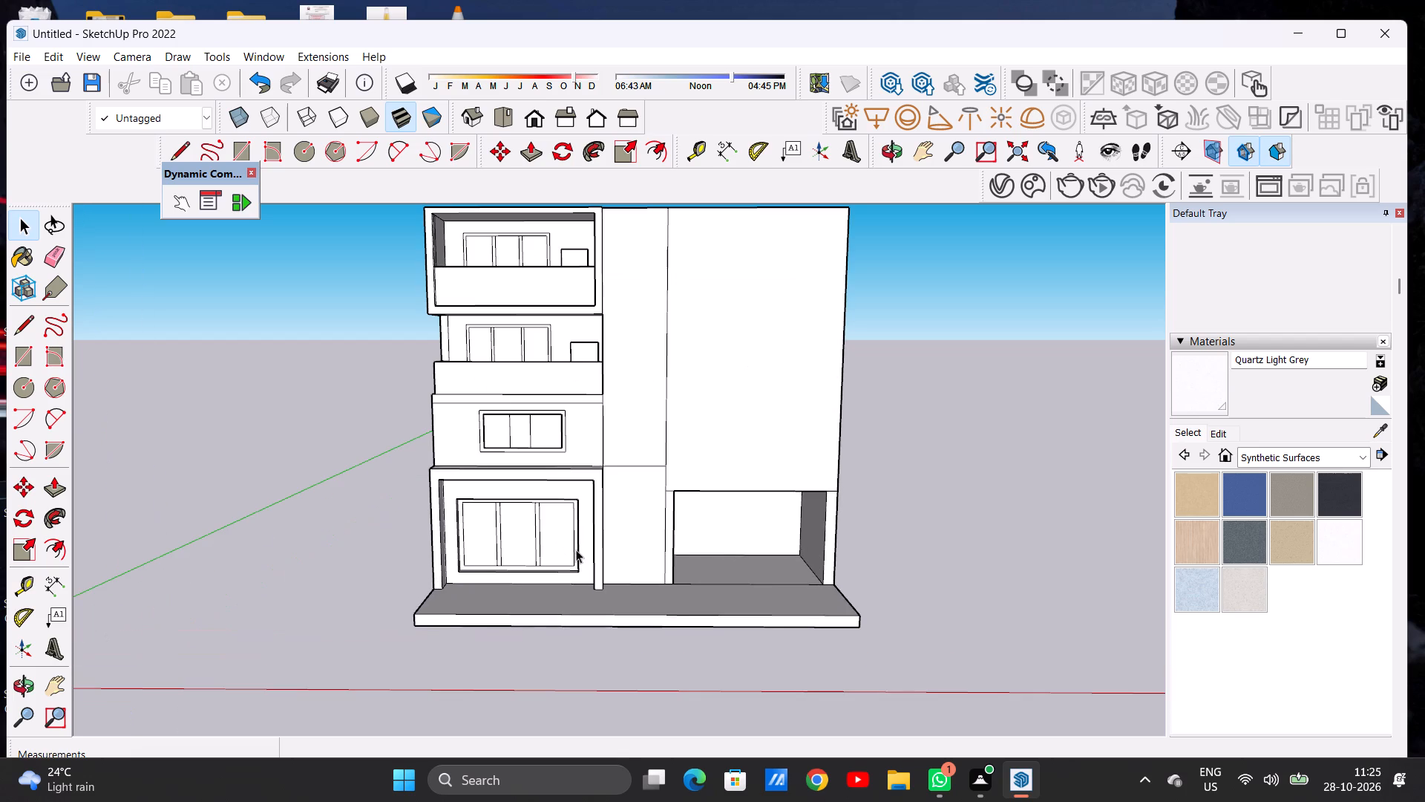
scroll(609, 470, "down", 4)
scroll(608, 469, "up", 1)
scroll(608, 469, "down", 2)
middle_click_drag(632, 498, 611, 483)
scroll(652, 497, "up", 6)
scroll(689, 489, "down", 1)
scroll(689, 489, "up", 6)
middle_click_drag(699, 501, 717, 492)
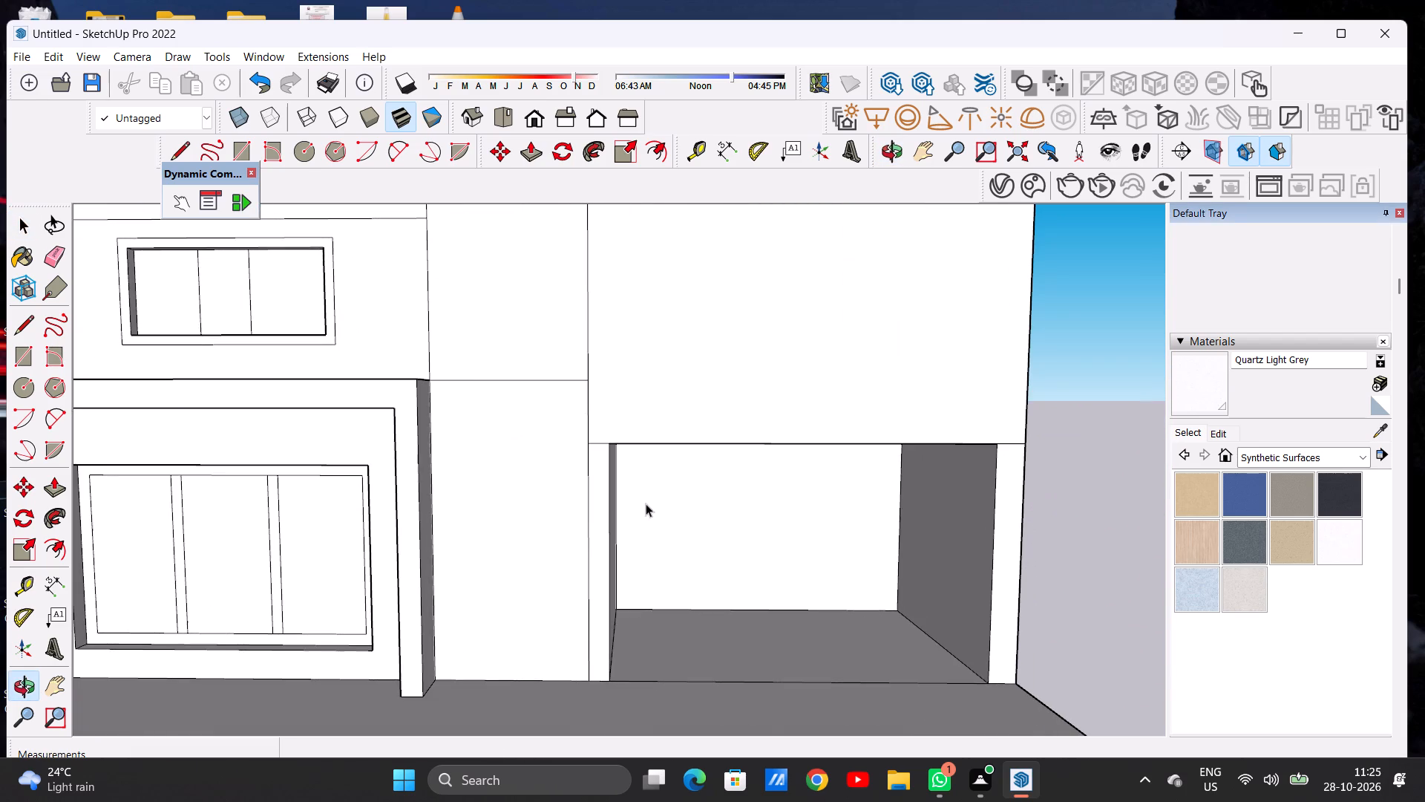
scroll(646, 500, "down", 14)
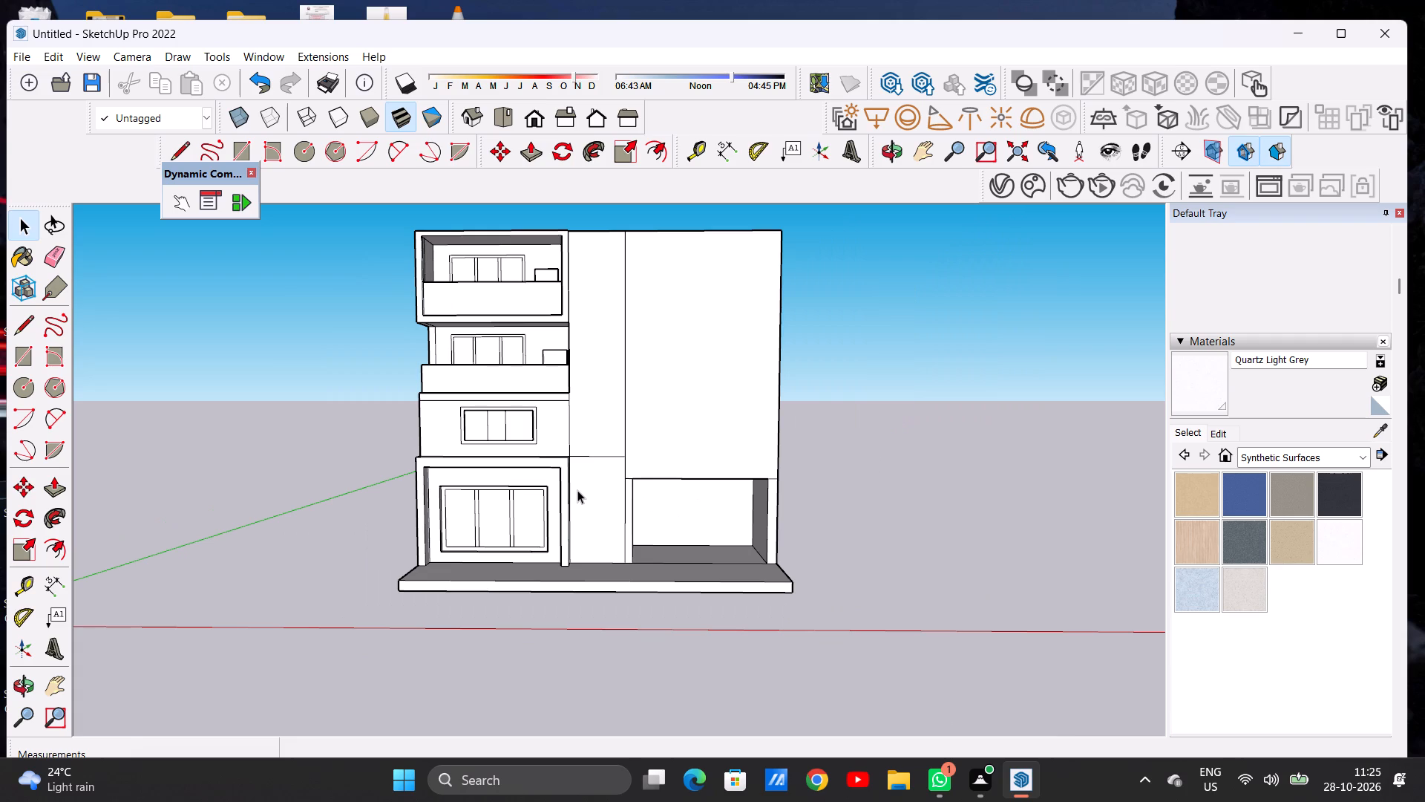
Inspect the narrow vertical wall strip and its junction with the ground-floor recessed opening, from the front and at an angle.
type("C")
key("space")
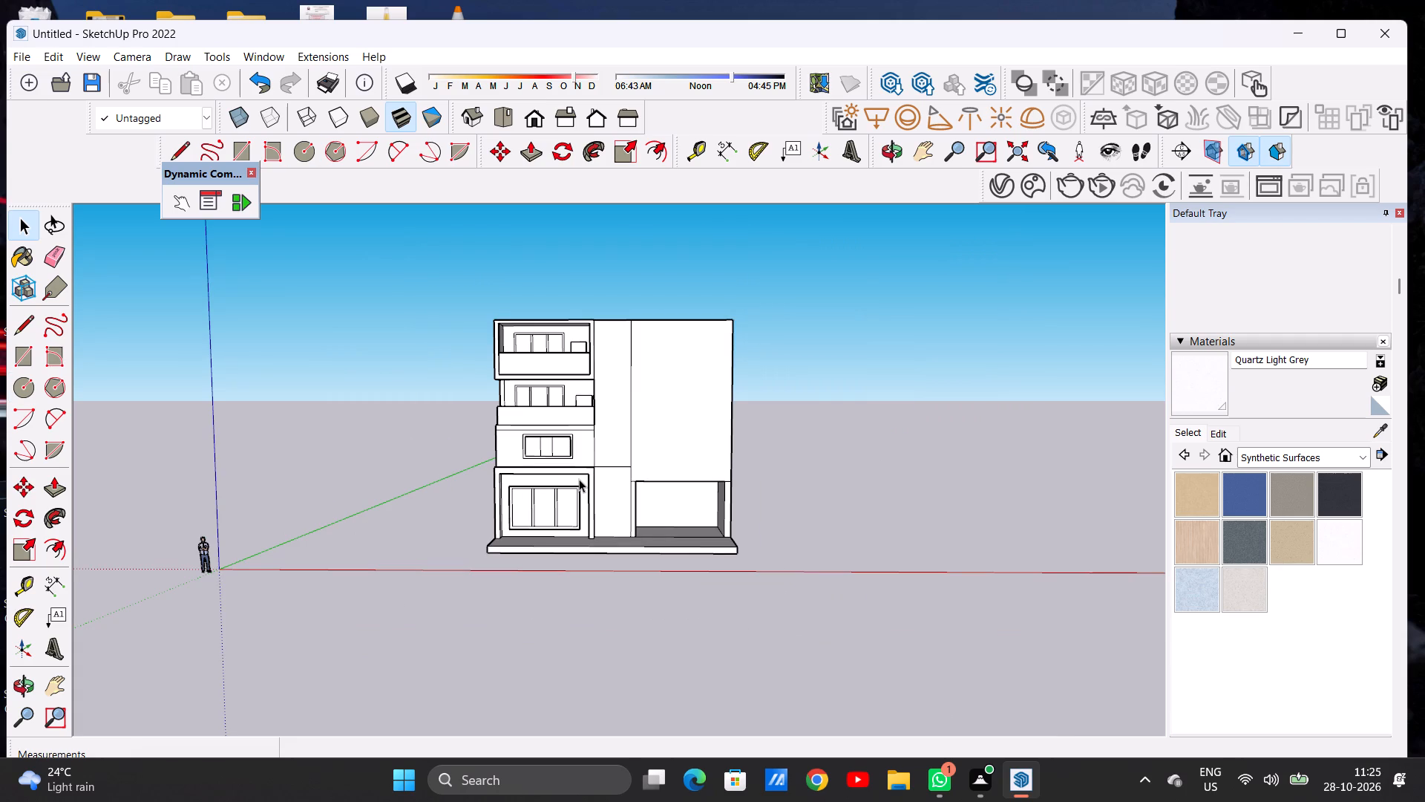
scroll(568, 457, "down", 7)
scroll(594, 457, "up", 12)
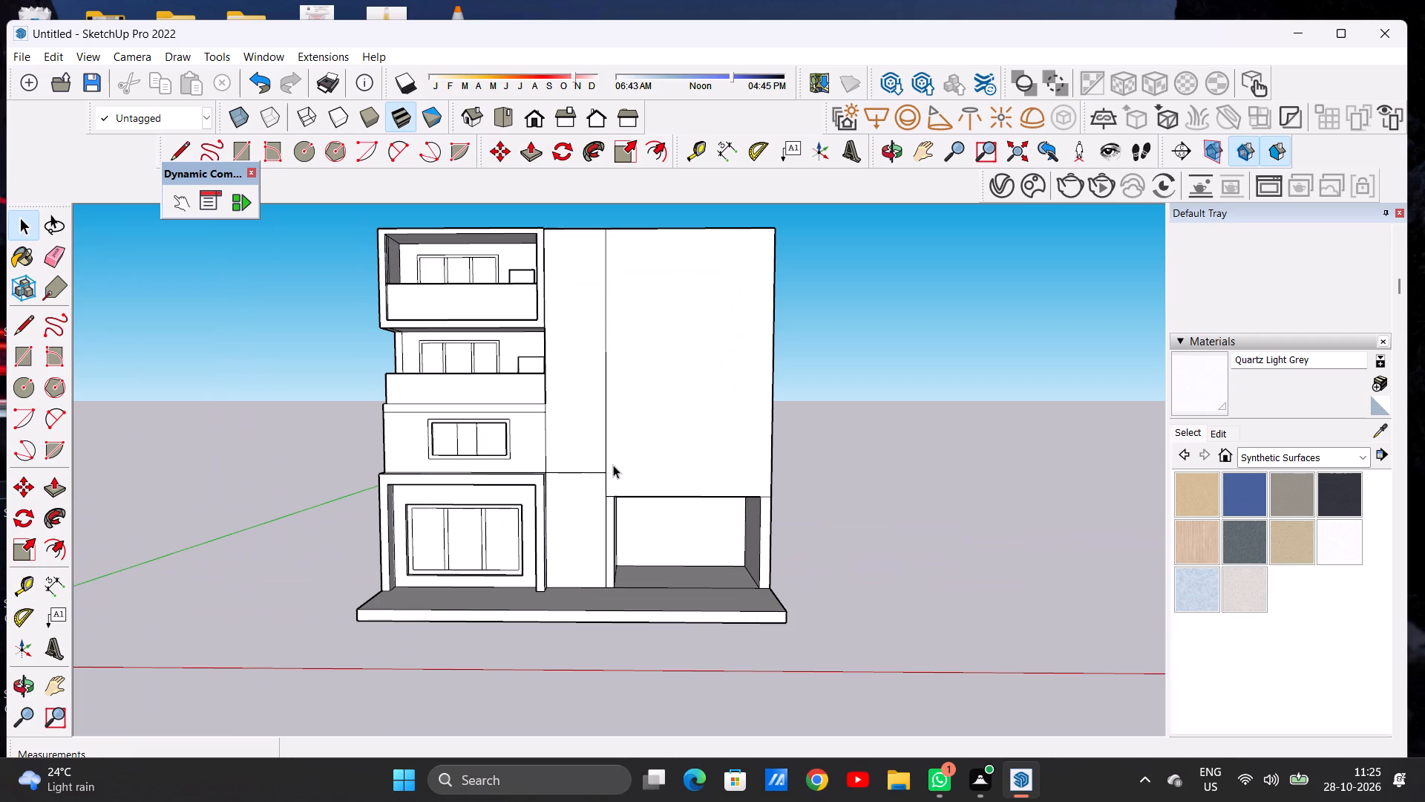
scroll(607, 430, "down", 2)
scroll(607, 430, "up", 1)
scroll(607, 430, "down", 3)
scroll(620, 466, "up", 2)
scroll(620, 466, "down", 1)
scroll(620, 468, "up", 7)
scroll(588, 477, "down", 1)
scroll(588, 477, "up", 3)
middle_click_drag(622, 463, 529, 484)
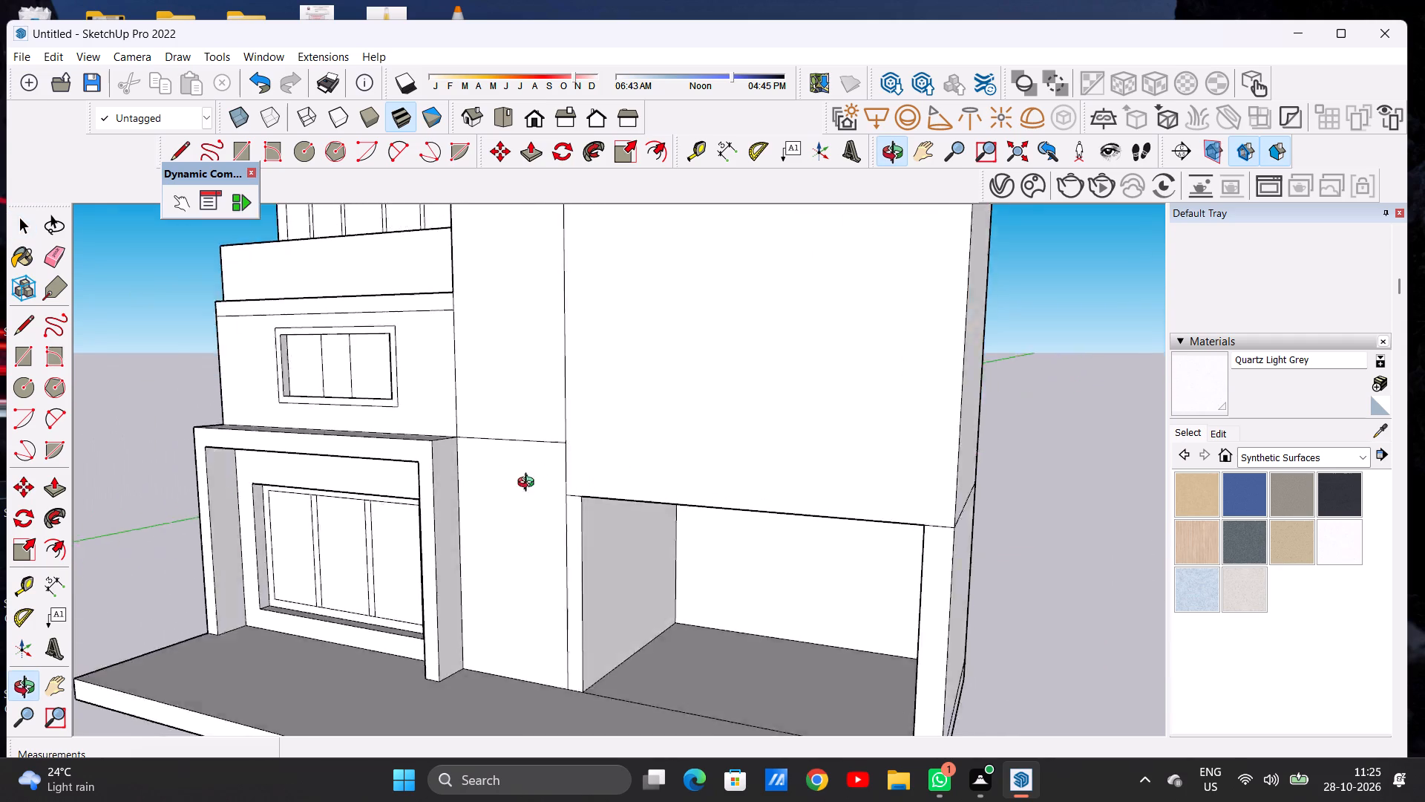
middle_click_drag(529, 484, 600, 480)
scroll(620, 471, "down", 1)
scroll(623, 471, "up", 1)
scroll(626, 471, "down", 1)
scroll(630, 471, "up", 1)
scroll(634, 471, "down", 1)
scroll(624, 465, "up", 4)
scroll(645, 469, "down", 1)
scroll(645, 469, "up", 1)
scroll(645, 469, "down", 9)
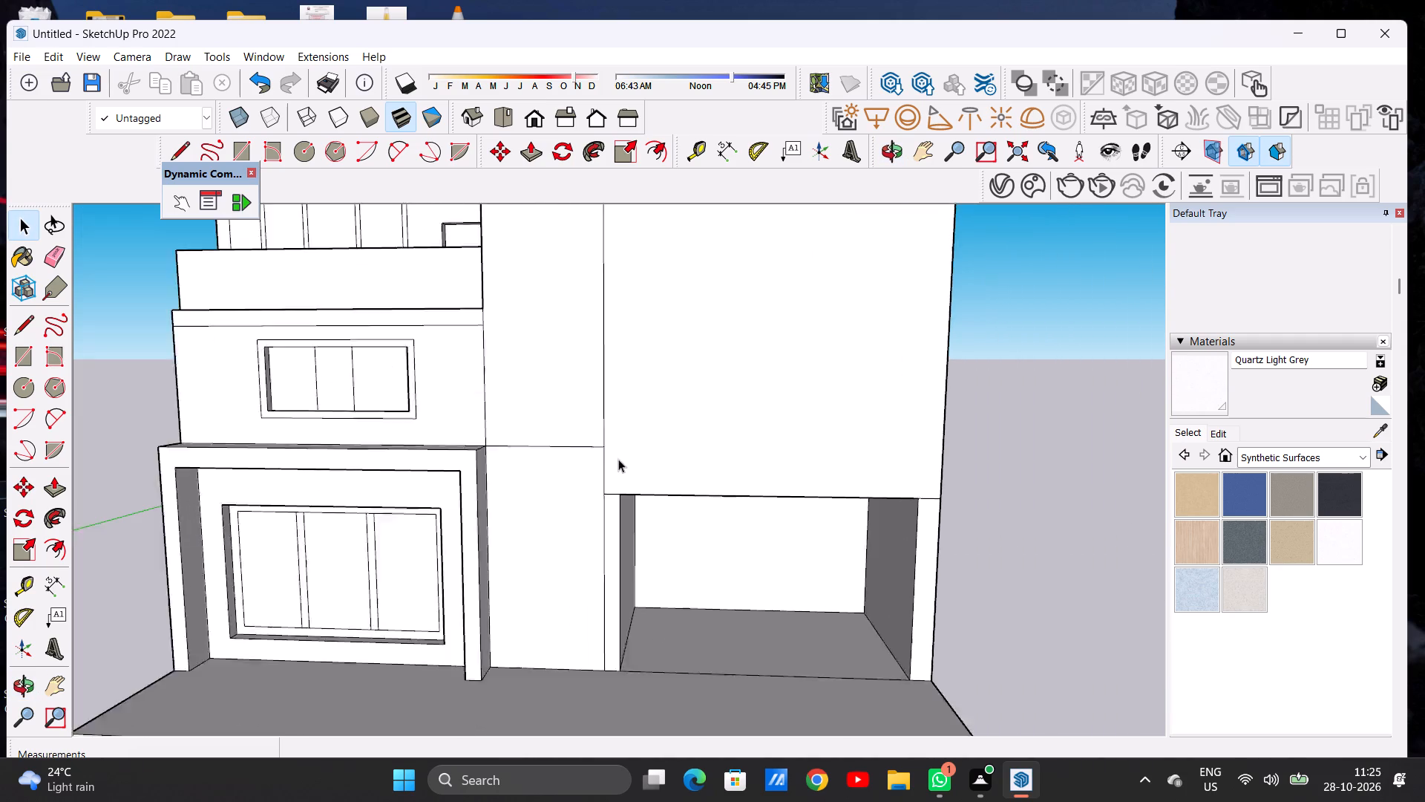
scroll(618, 459, "down", 2)
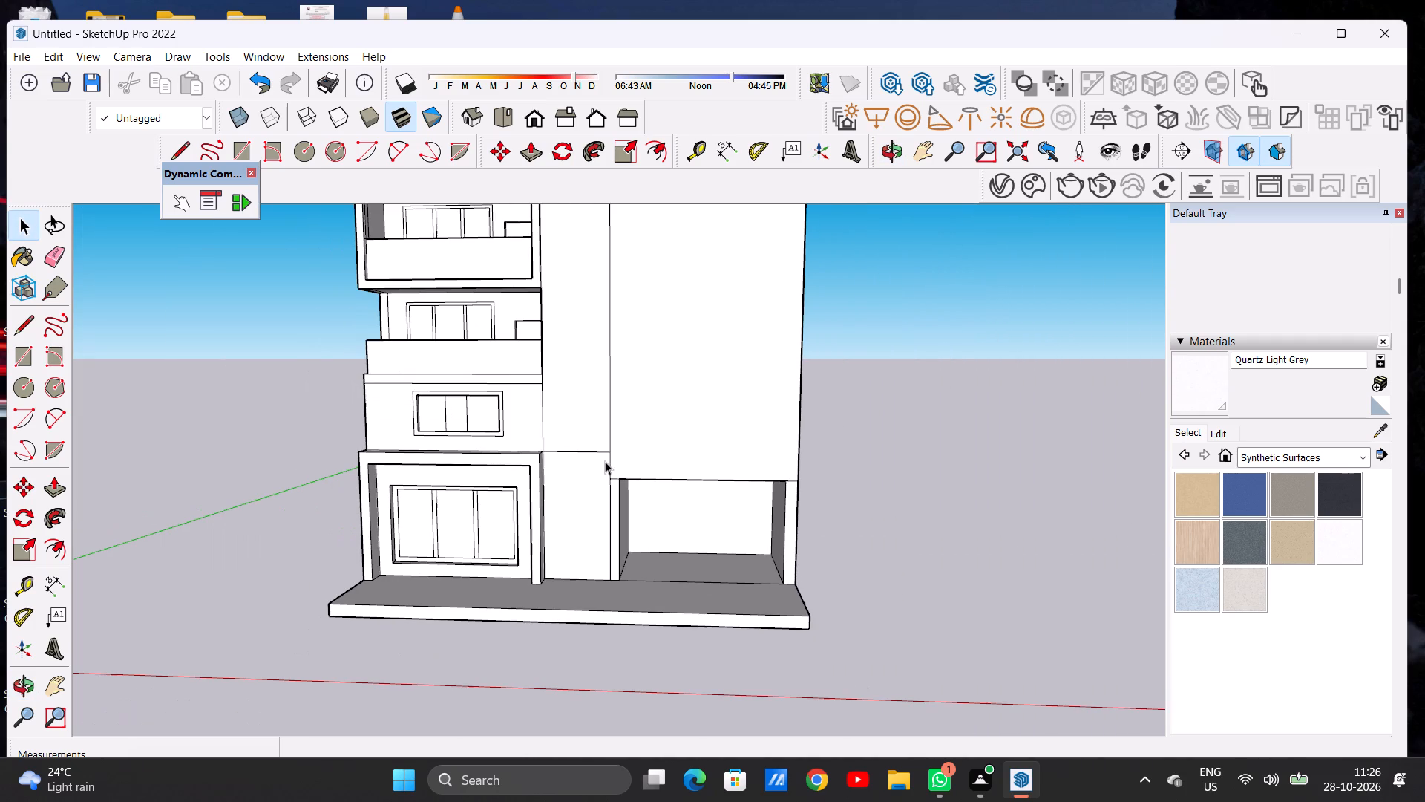
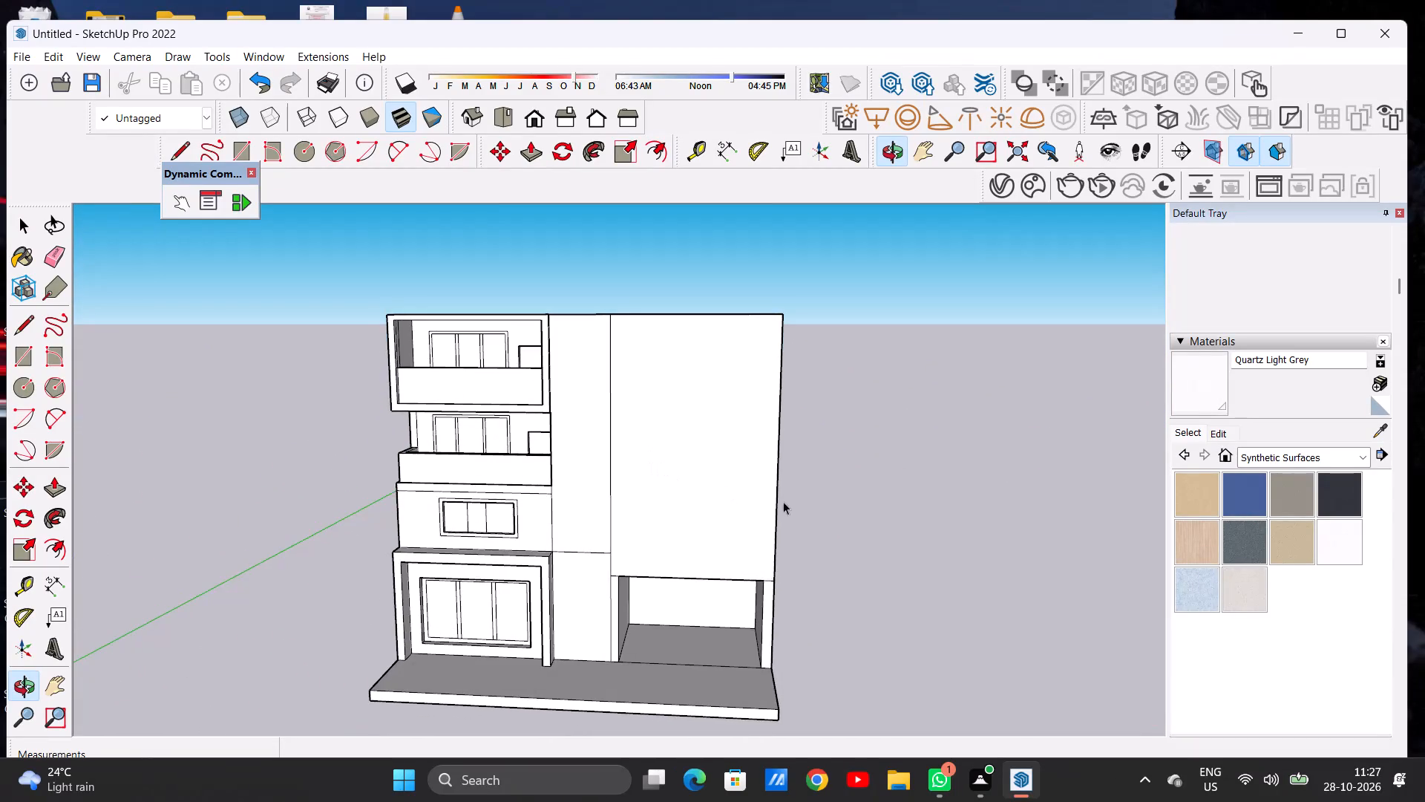
Inspect the whole building from above, from the front and around the side wall beside the ground-floor recess.
scroll(807, 500, "down", 11)
scroll(732, 483, "up", 8)
middle_click(718, 475)
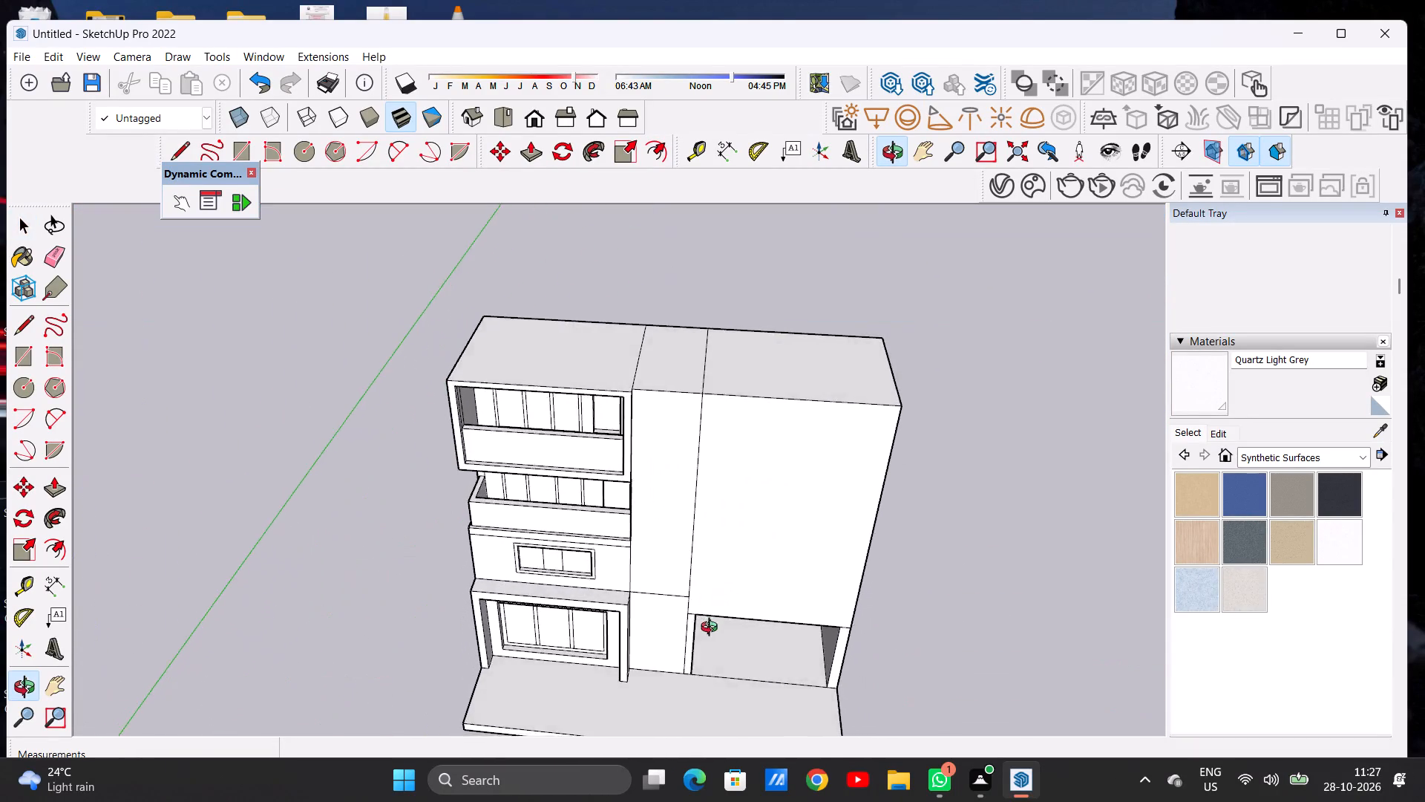
scroll(727, 441, "down", 1)
scroll(727, 441, "up", 1)
scroll(727, 441, "down", 4)
scroll(712, 642, "up", 9)
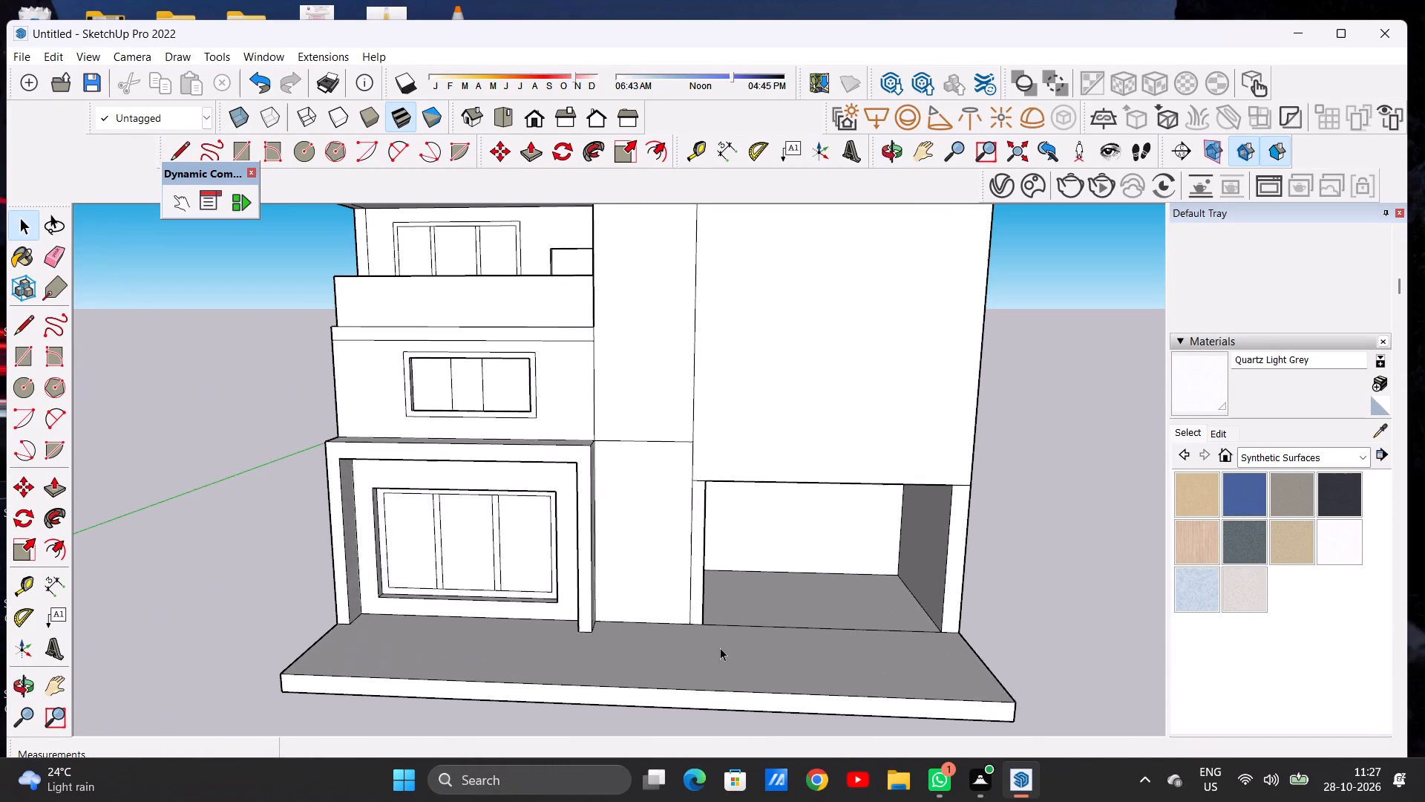
middle_click_drag(790, 616, 465, 607)
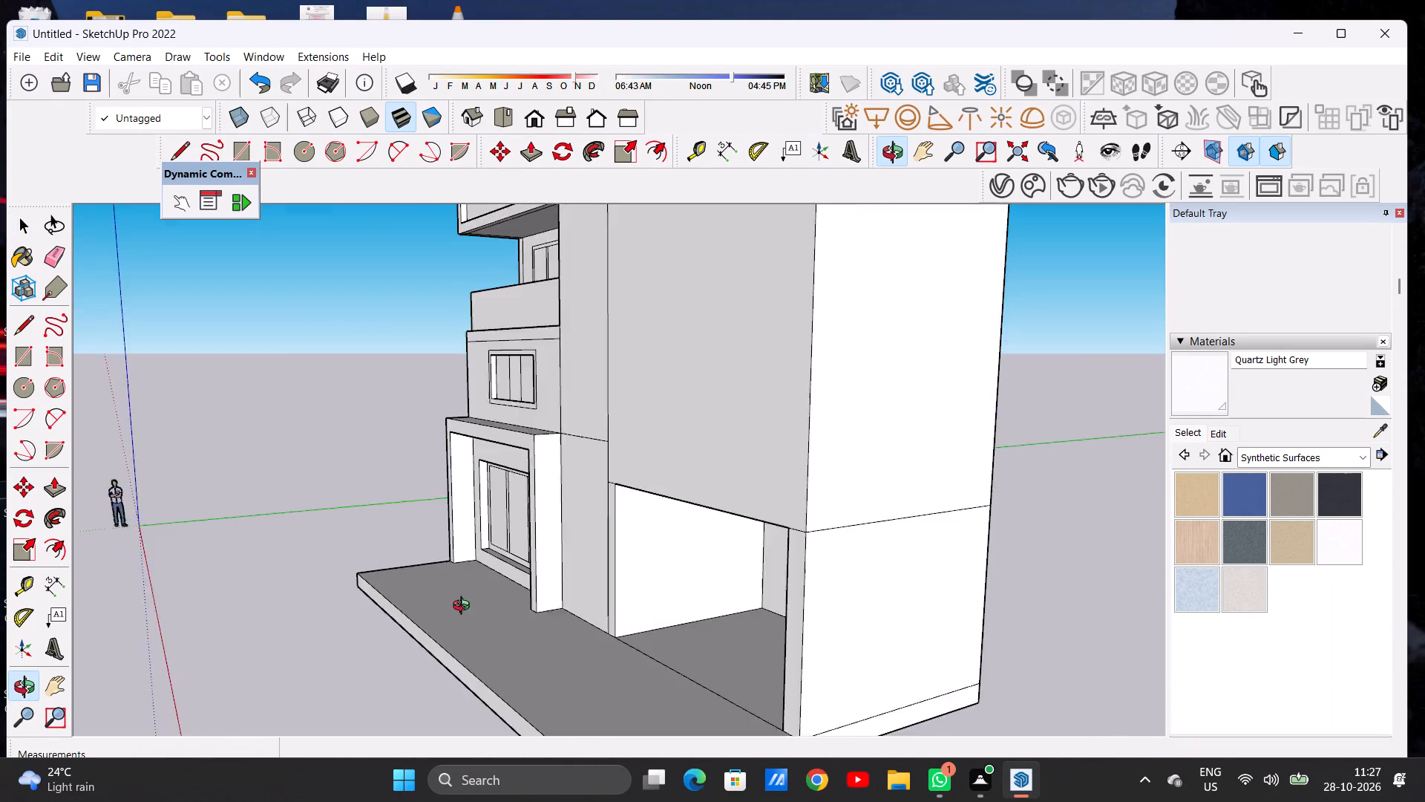
middle_click_drag(465, 607, 799, 472)
middle_click_drag(794, 459, 784, 599)
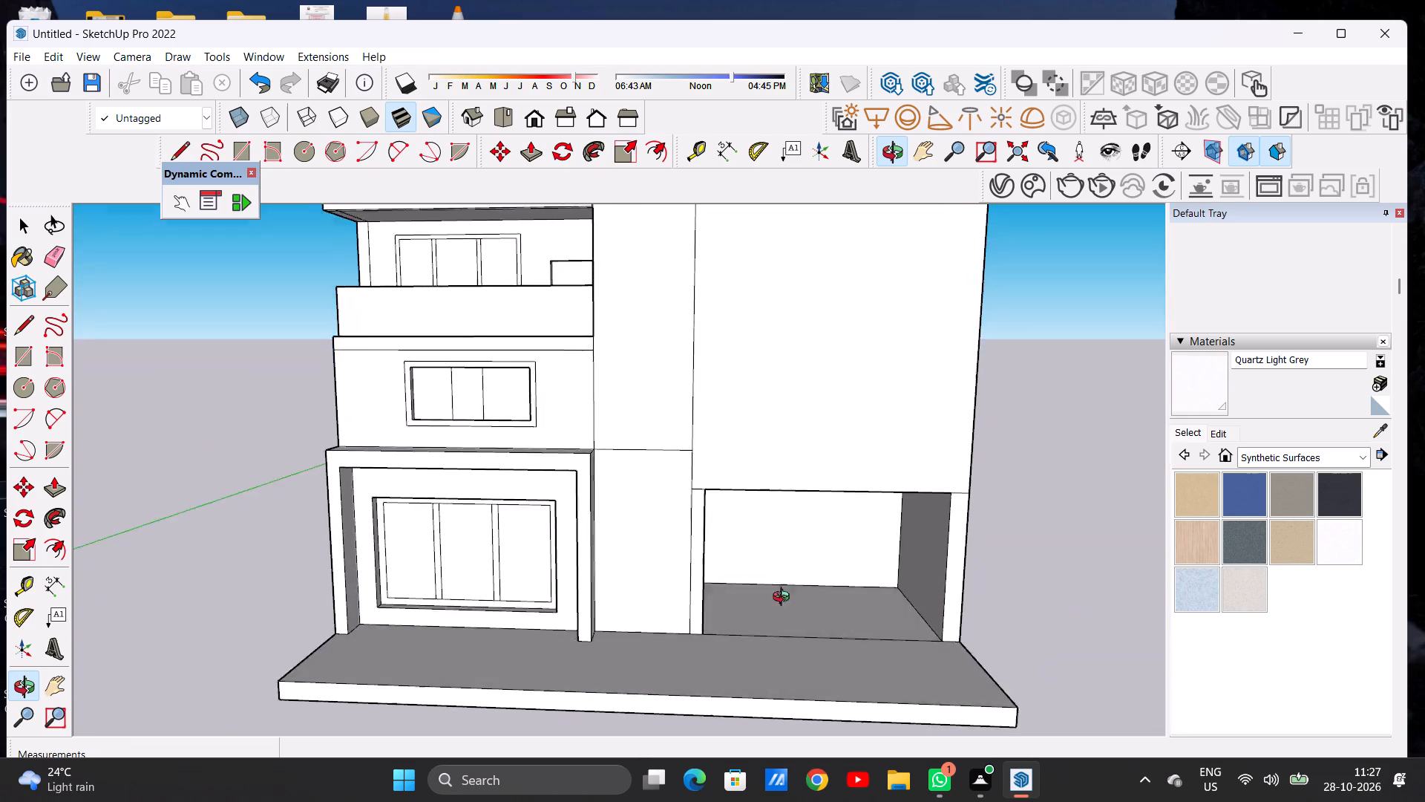
middle_click_drag(784, 599, 809, 653)
scroll(810, 653, "up", 1)
scroll(660, 622, "down", 11)
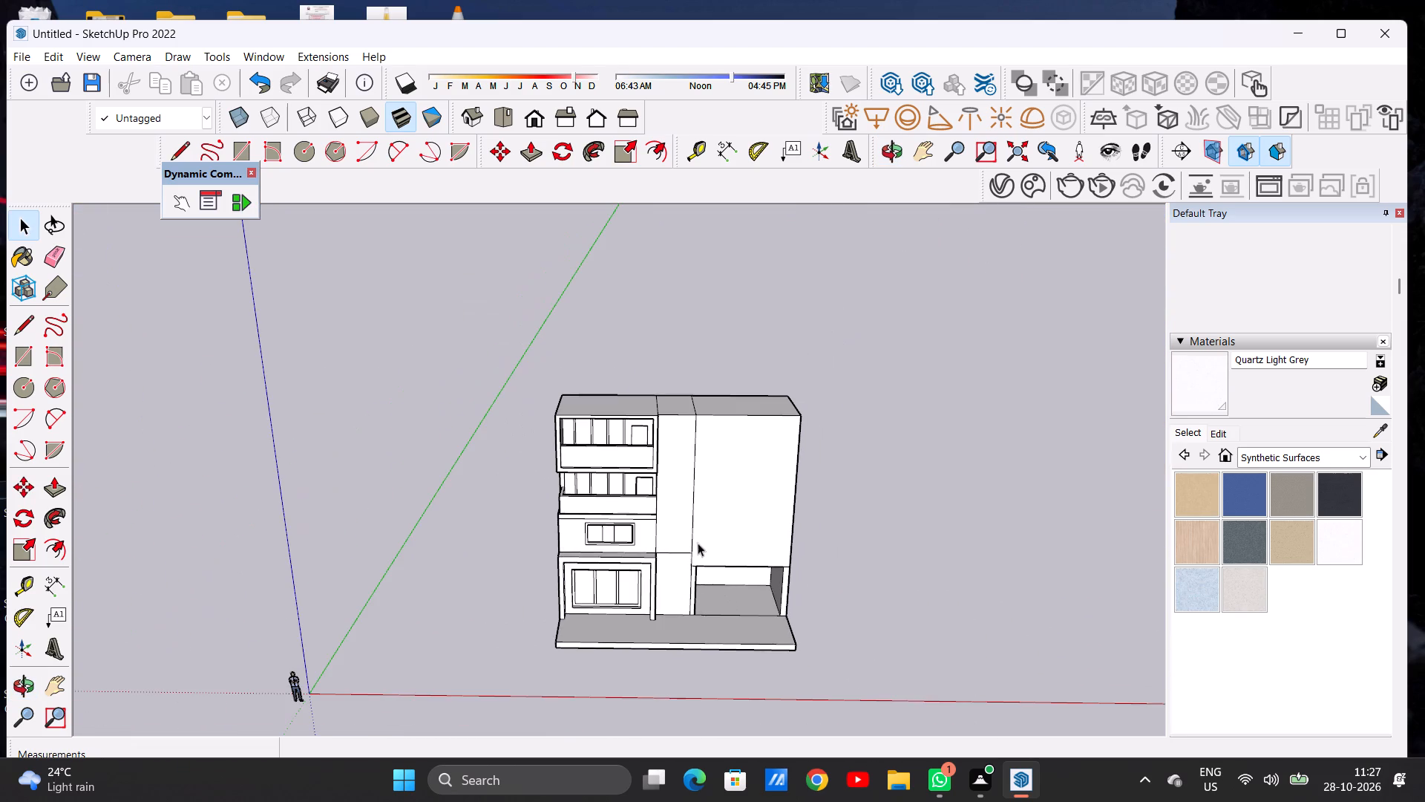
Examine the flat roof and its dividing lines where they meet the top-floor balcony, narrow wall strip and tall blank wall.
scroll(689, 428, "up", 12)
middle_click_drag(746, 417, 646, 594)
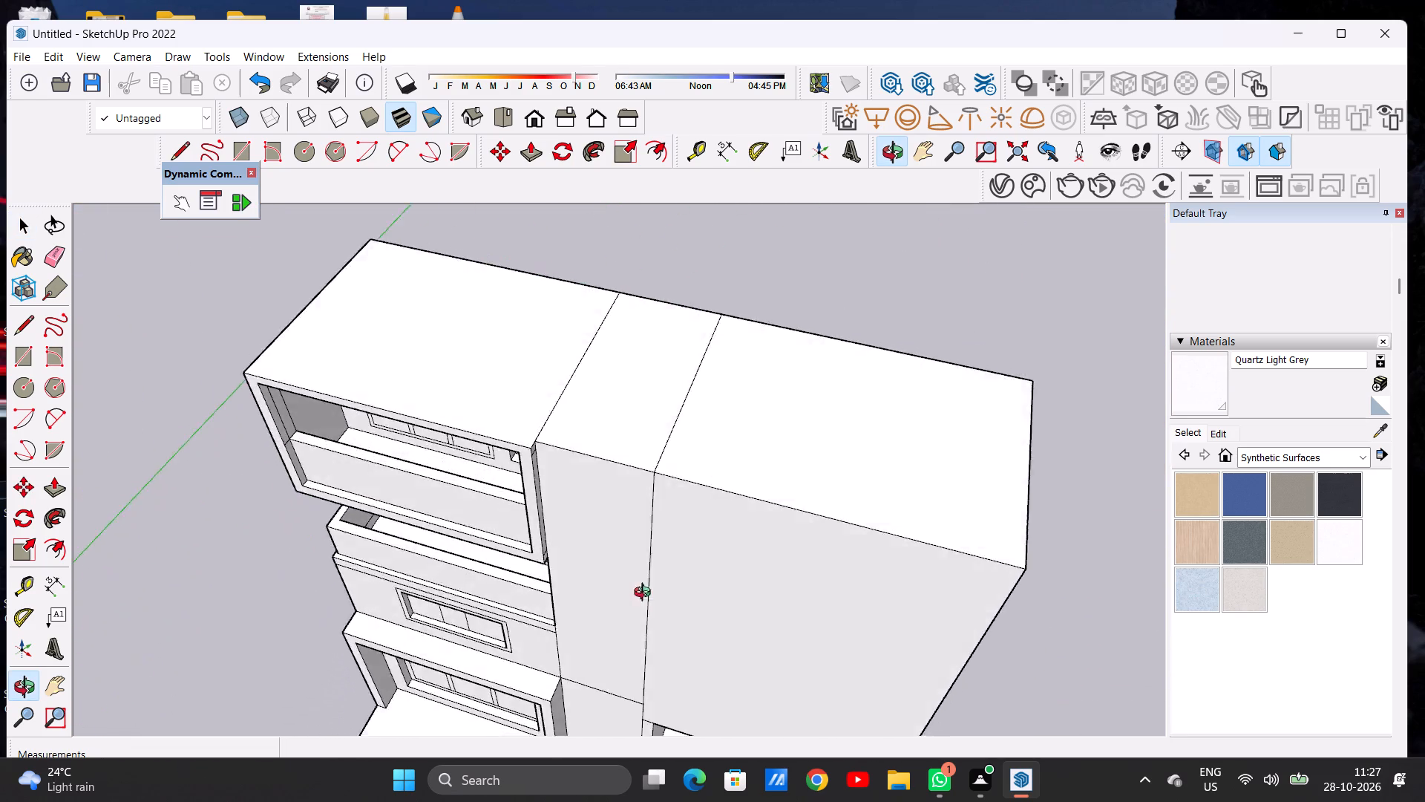
middle_click_drag(646, 594, 731, 503)
scroll(779, 510, "down", 4)
scroll(809, 512, "up", 1)
scroll(832, 520, "down", 1)
middle_click_drag(743, 529, 740, 490)
scroll(654, 502, "down", 5)
middle_click_drag(676, 554, 675, 471)
scroll(668, 431, "up", 6)
scroll(686, 437, "down", 1)
scroll(687, 437, "up", 3)
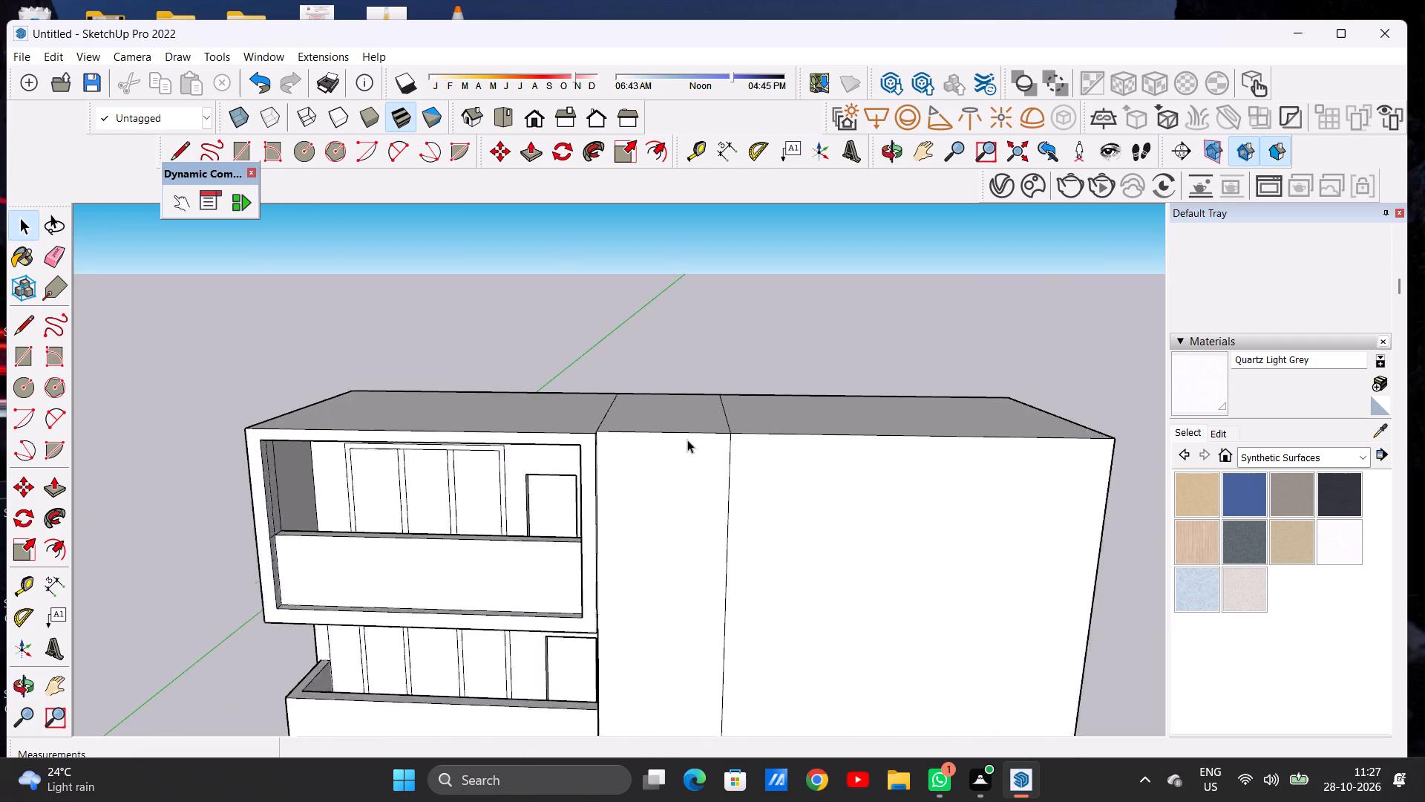
scroll(687, 440, "up", 3)
scroll(596, 451, "down", 7)
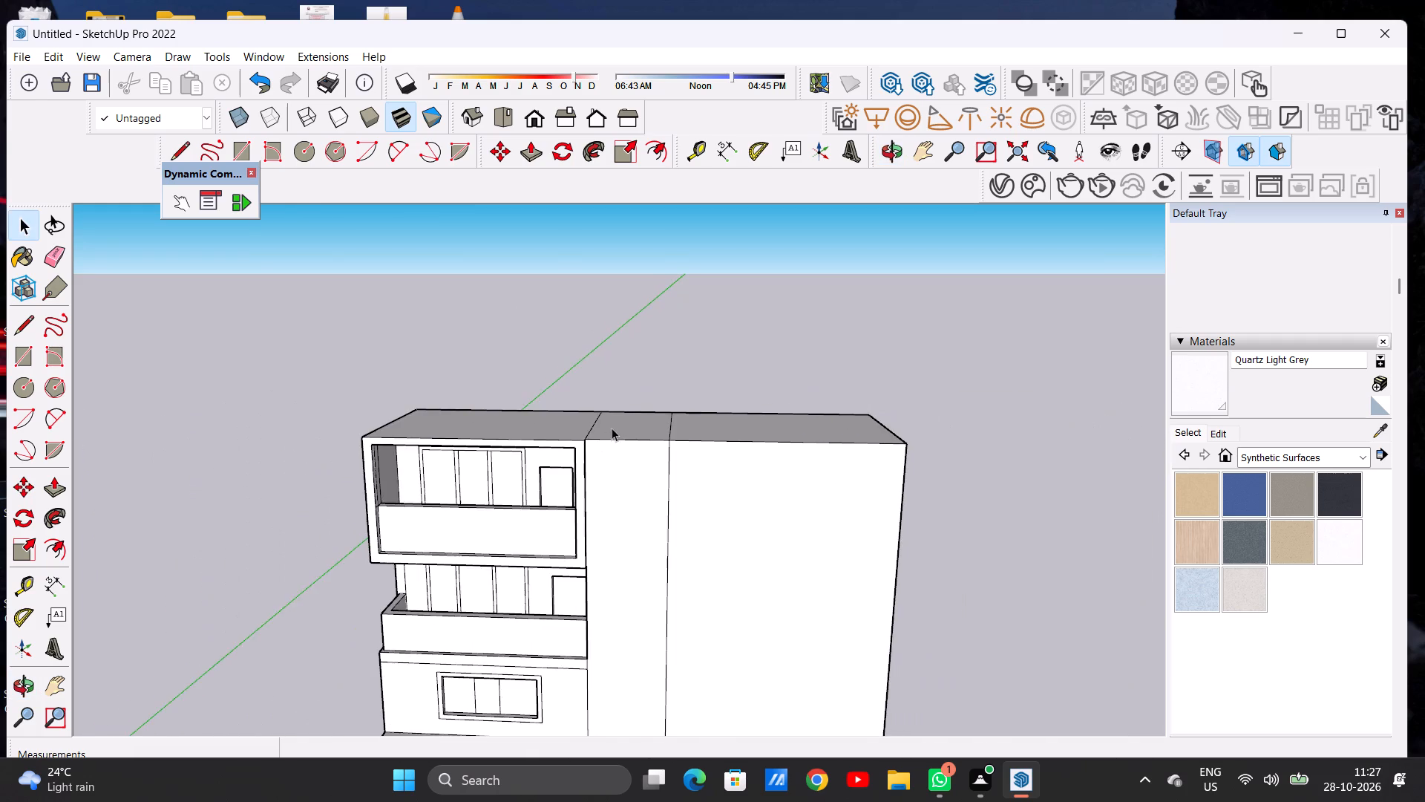
middle_click_drag(612, 428, 616, 495)
scroll(613, 467, "up", 4)
scroll(613, 467, "down", 1)
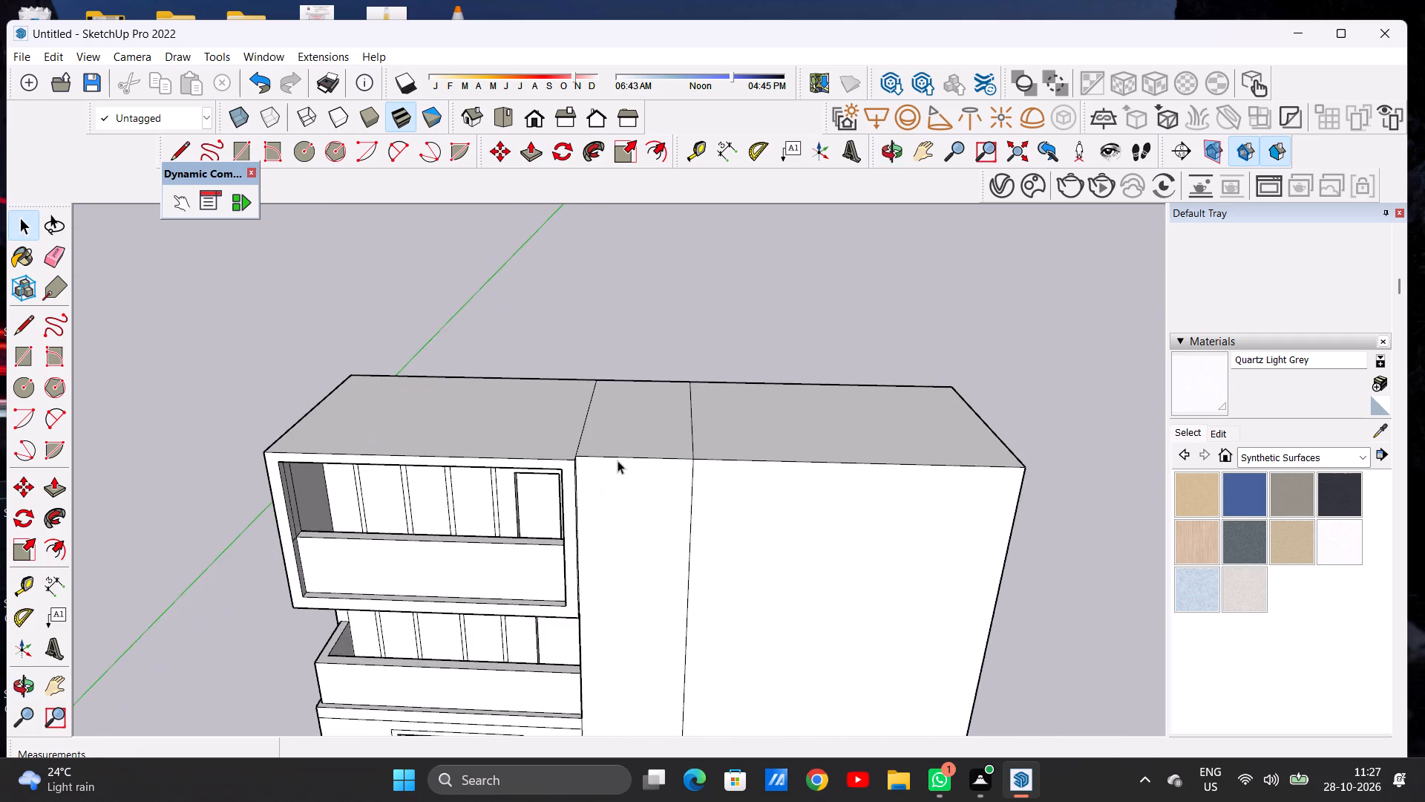
scroll(617, 460, "up", 2)
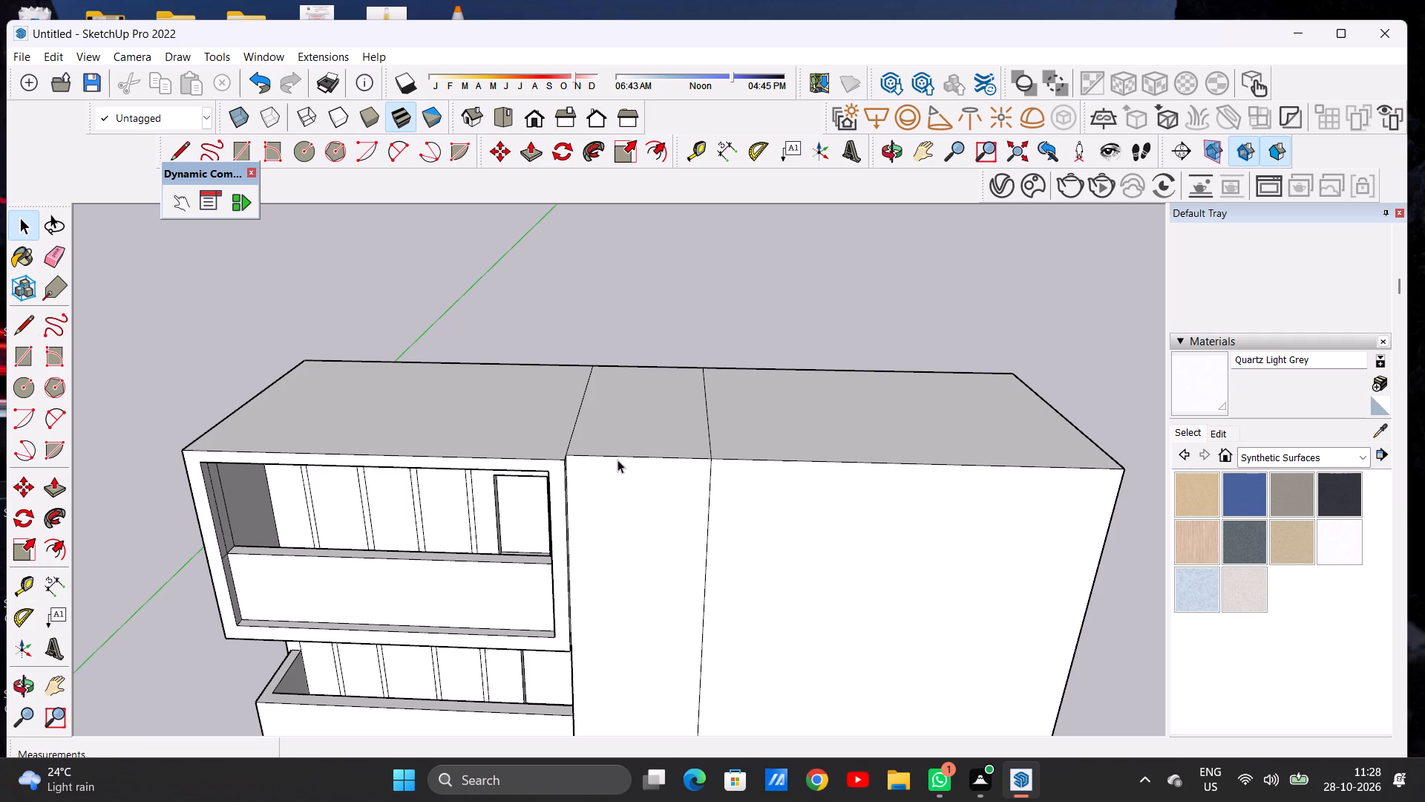
key("p")
key("space")
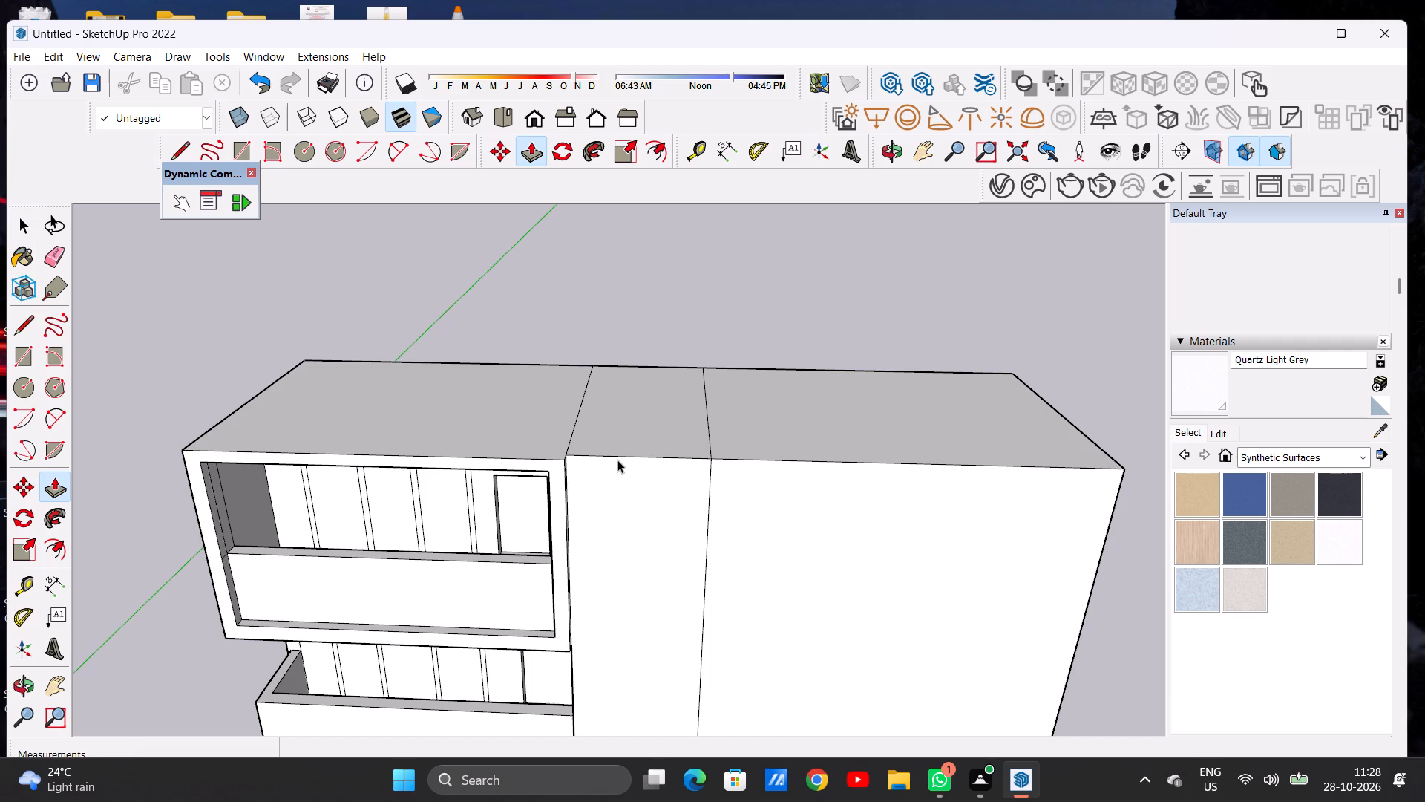
scroll(470, 573, "down", 3)
middle_click_drag(627, 567, 611, 518)
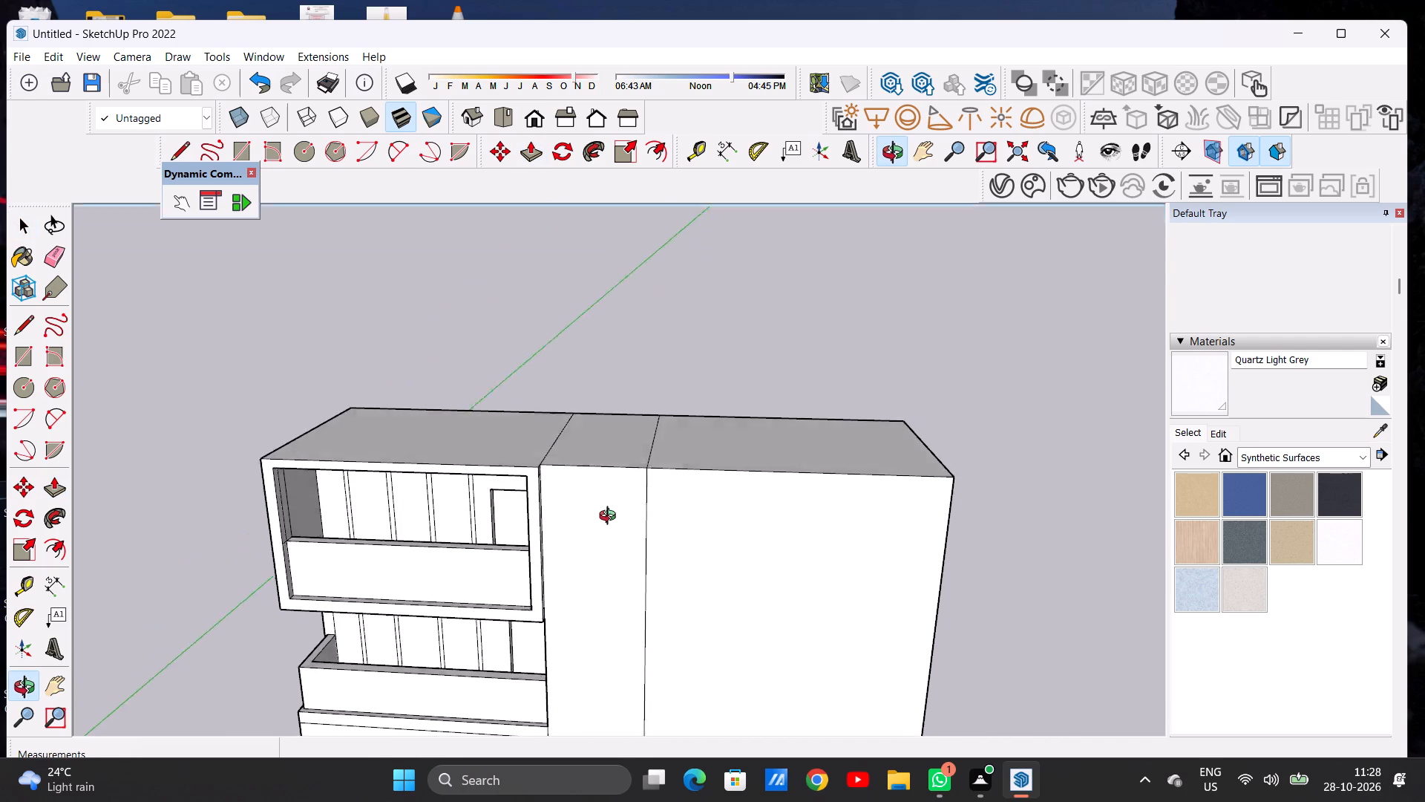
middle_click_drag(611, 518, 592, 450)
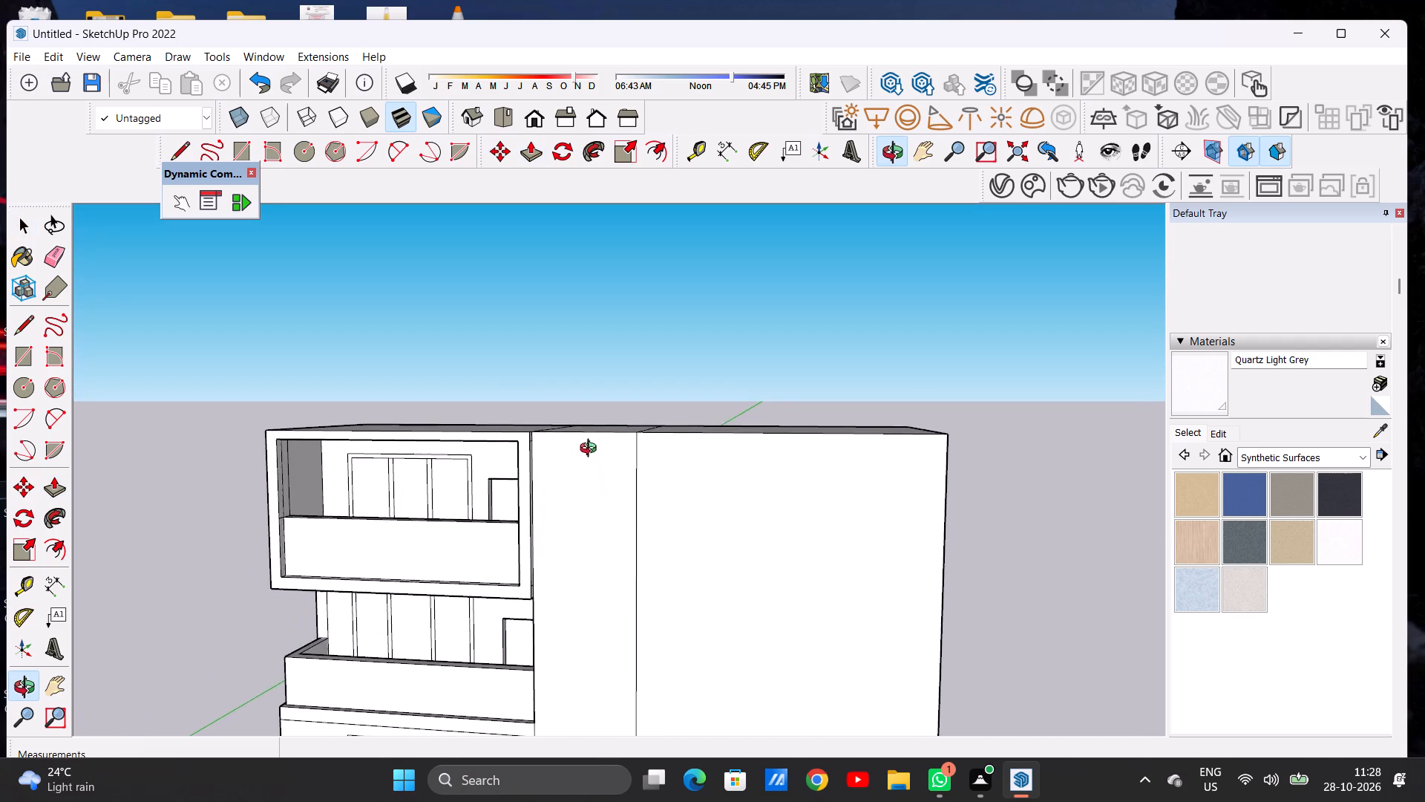
middle_click_drag(592, 450, 597, 441)
scroll(678, 490, "down", 6)
scroll(703, 454, "up", 4)
middle_click_drag(690, 454, 684, 545)
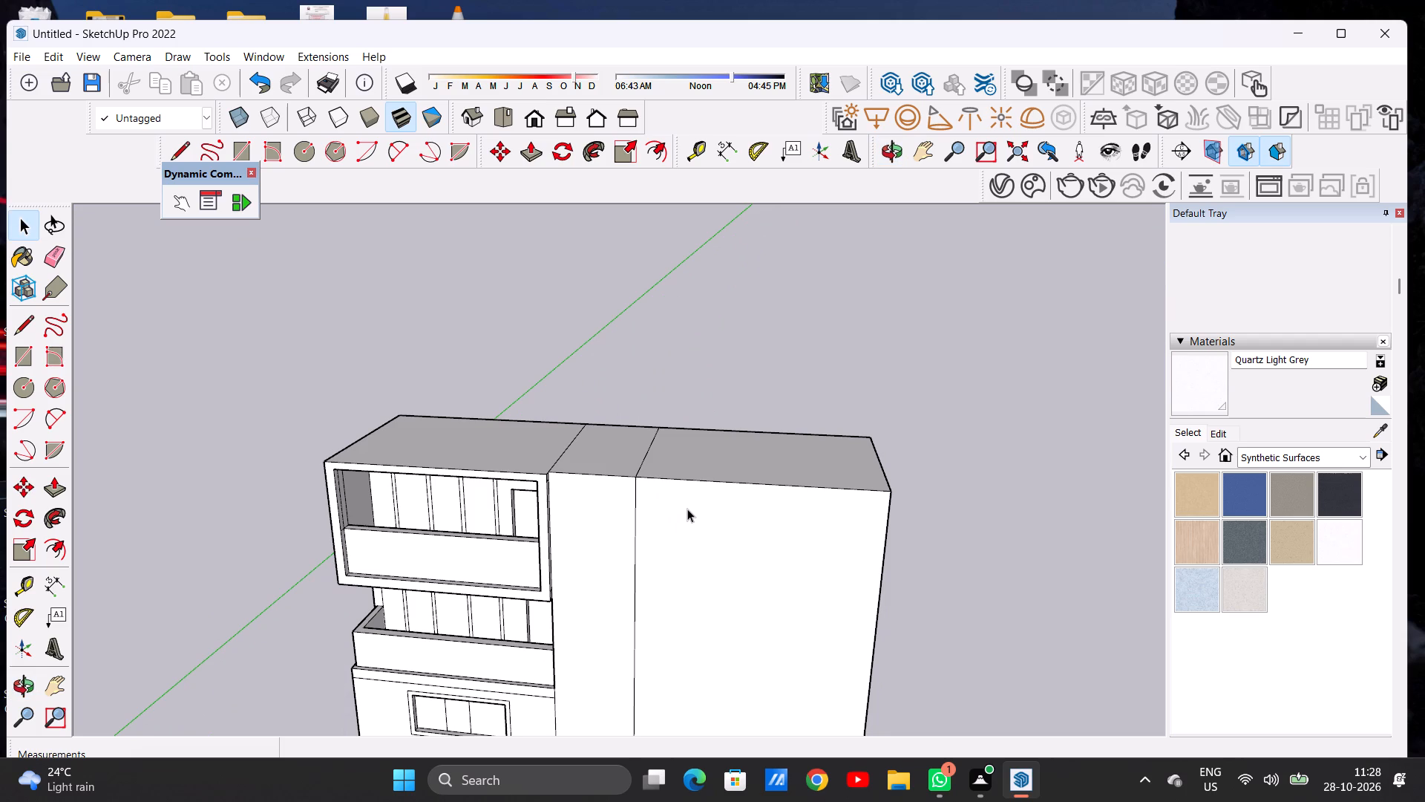
Erase the roof line between the narrow strip and the tall block, including its leftover stub at the rear edge.
key("e")
scroll(687, 509, "down", 3)
middle_click_drag(650, 481, 668, 582)
scroll(670, 486, "up", 2)
scroll(670, 486, "down", 1)
scroll(670, 486, "up", 1)
scroll(670, 486, "down", 1)
scroll(670, 486, "up", 3)
left_click_drag(668, 483, 661, 484)
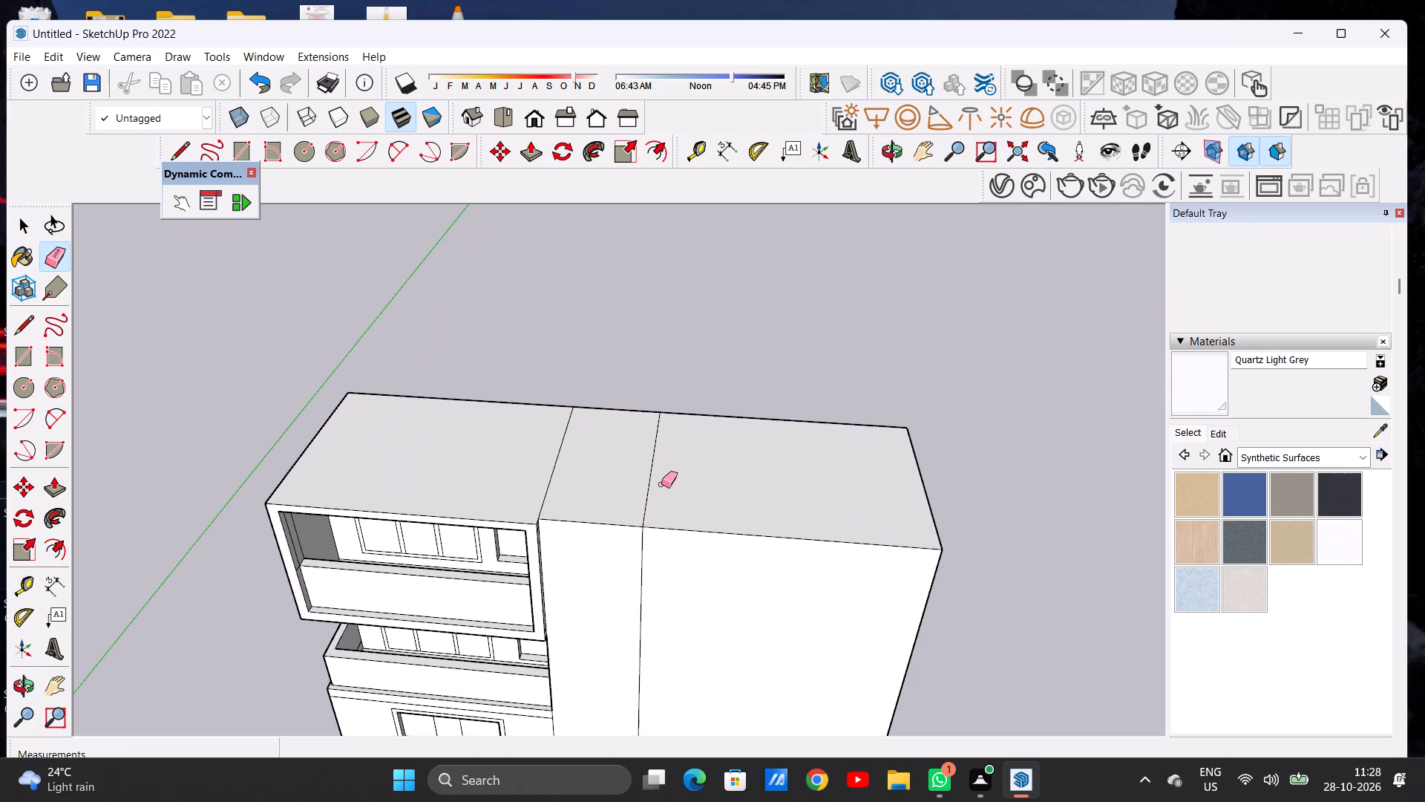
left_click_drag(661, 484, 641, 495)
scroll(694, 397, "up", 2)
scroll(681, 405, "down", 1)
scroll(680, 405, "up", 4)
scroll(672, 411, "down", 1)
scroll(671, 413, "up", 9)
left_click(635, 425)
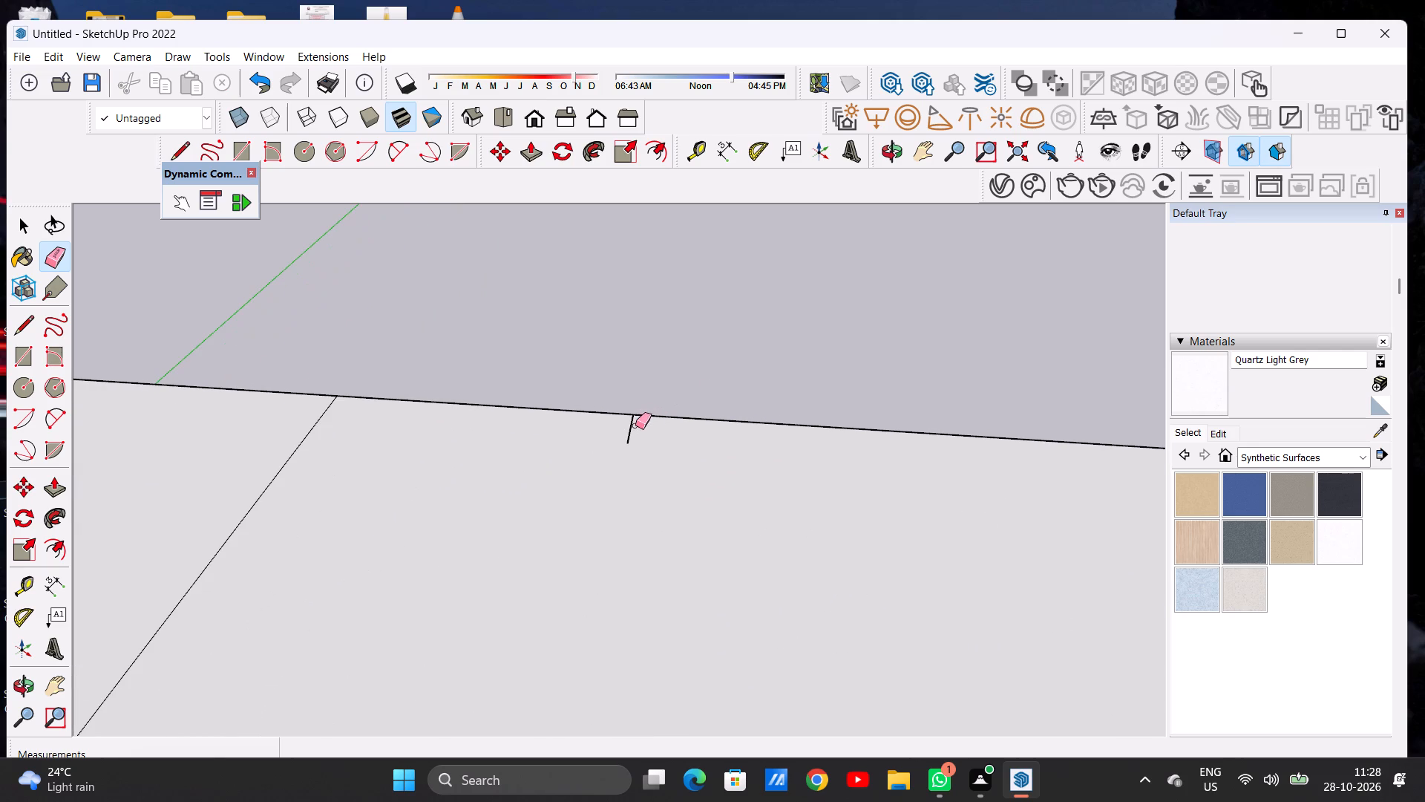
left_click_drag(635, 426, 619, 437)
key("space")
Push/Pull the merged roof face over the narrow strip and tall block upward by 5' 1 1/8".
scroll(618, 421, "down", 17)
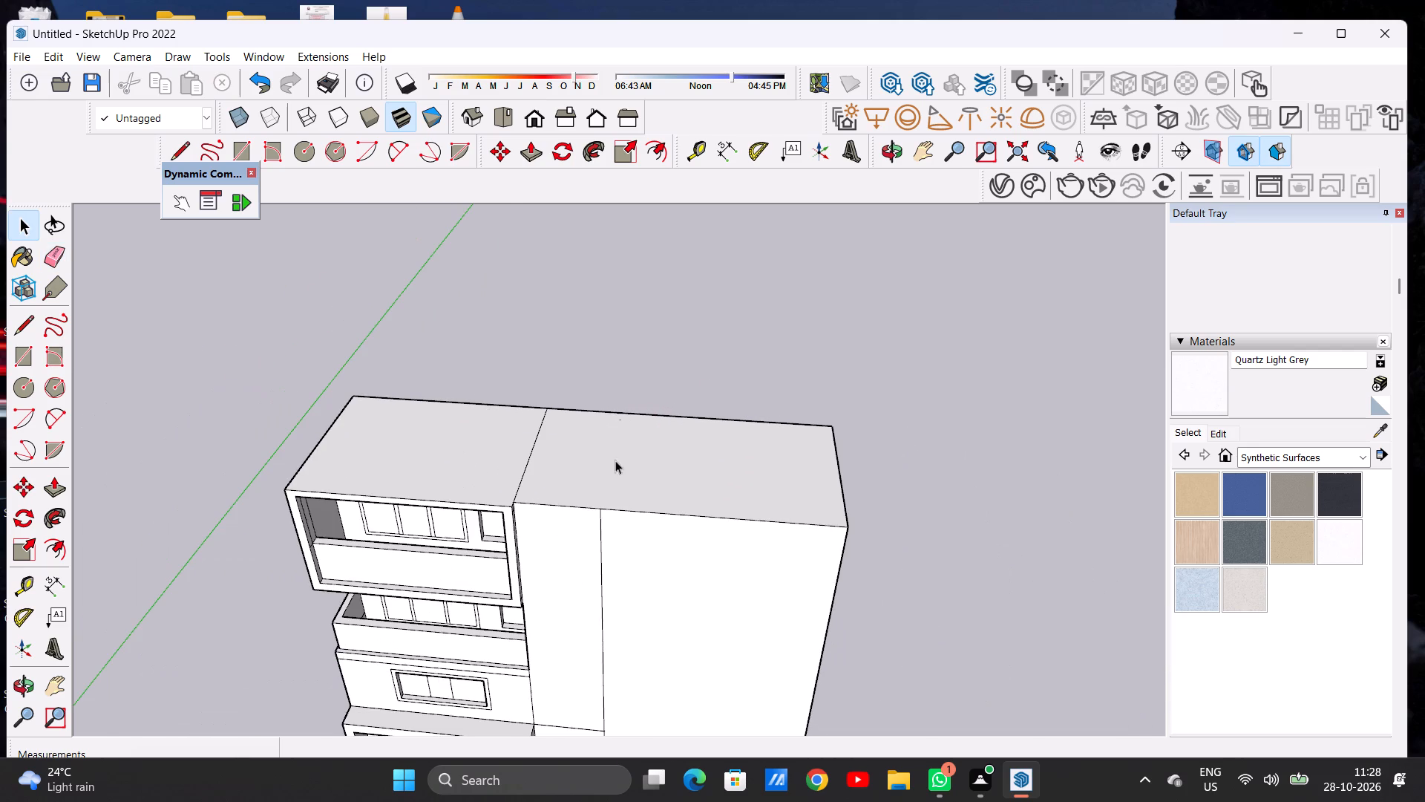
scroll(615, 517, "down", 1)
middle_click_drag(614, 521, 624, 441)
middle_click_drag(520, 542, 523, 476)
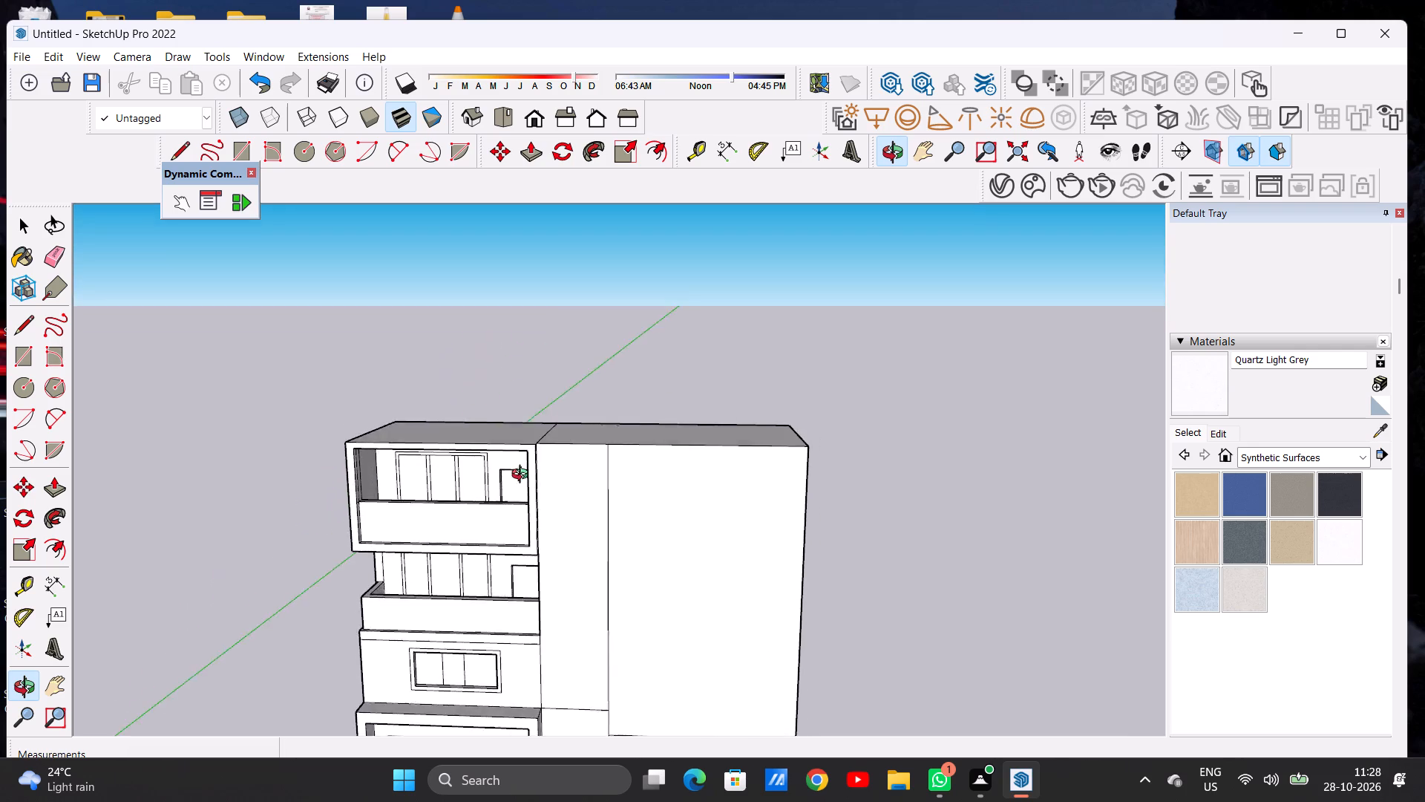
middle_click_drag(523, 476, 583, 561)
scroll(584, 472, "up", 4)
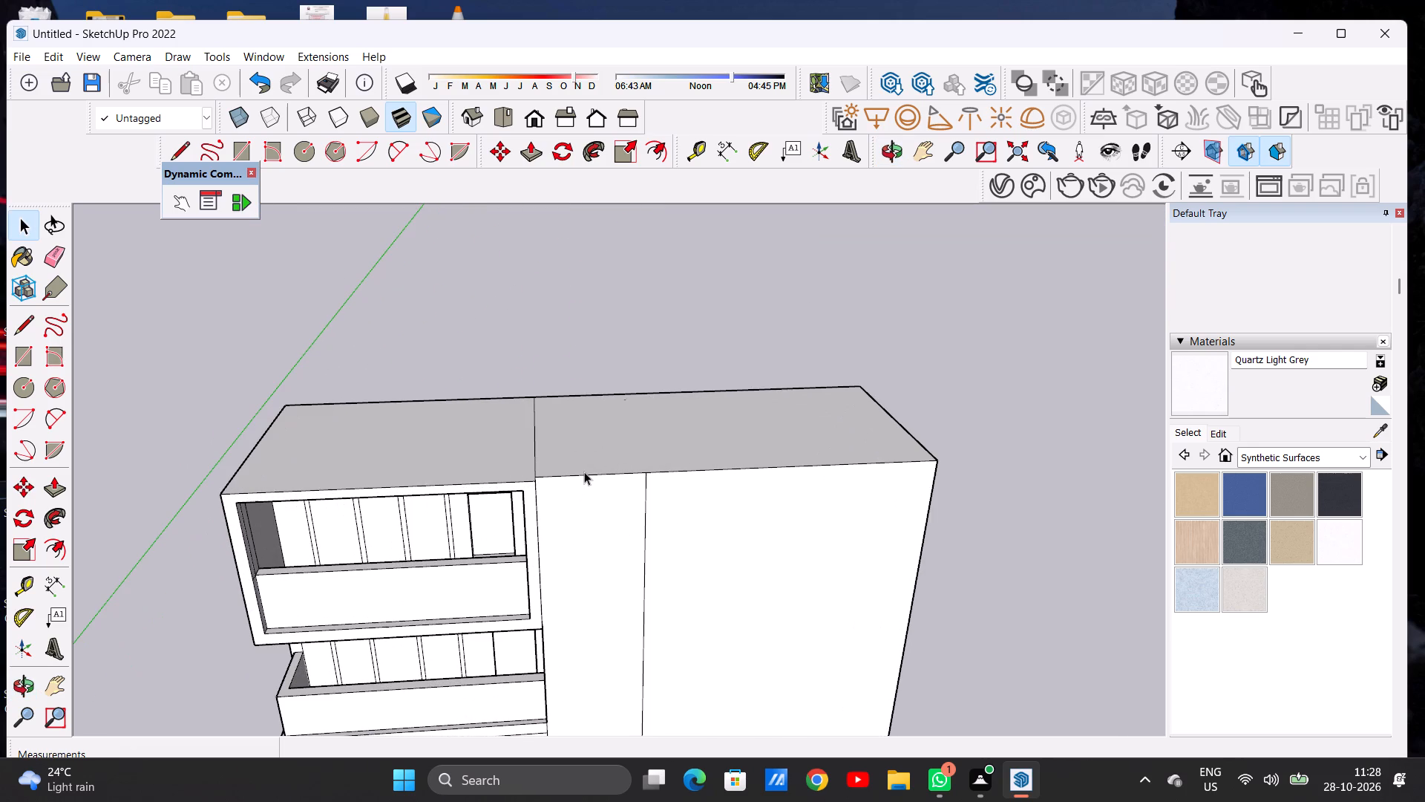
key("p")
scroll(611, 488, "up", 5)
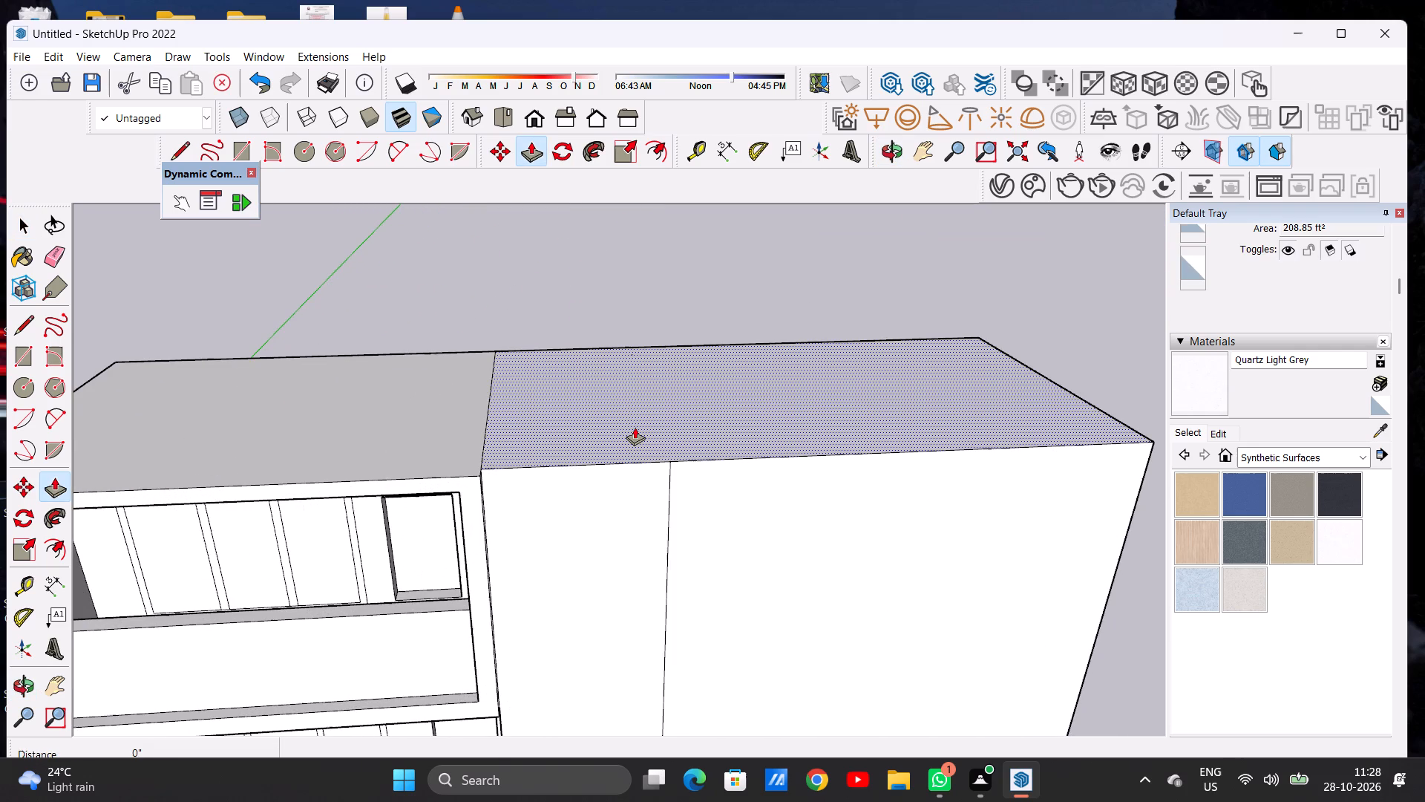
left_click(635, 428)
scroll(655, 413, "down", 4)
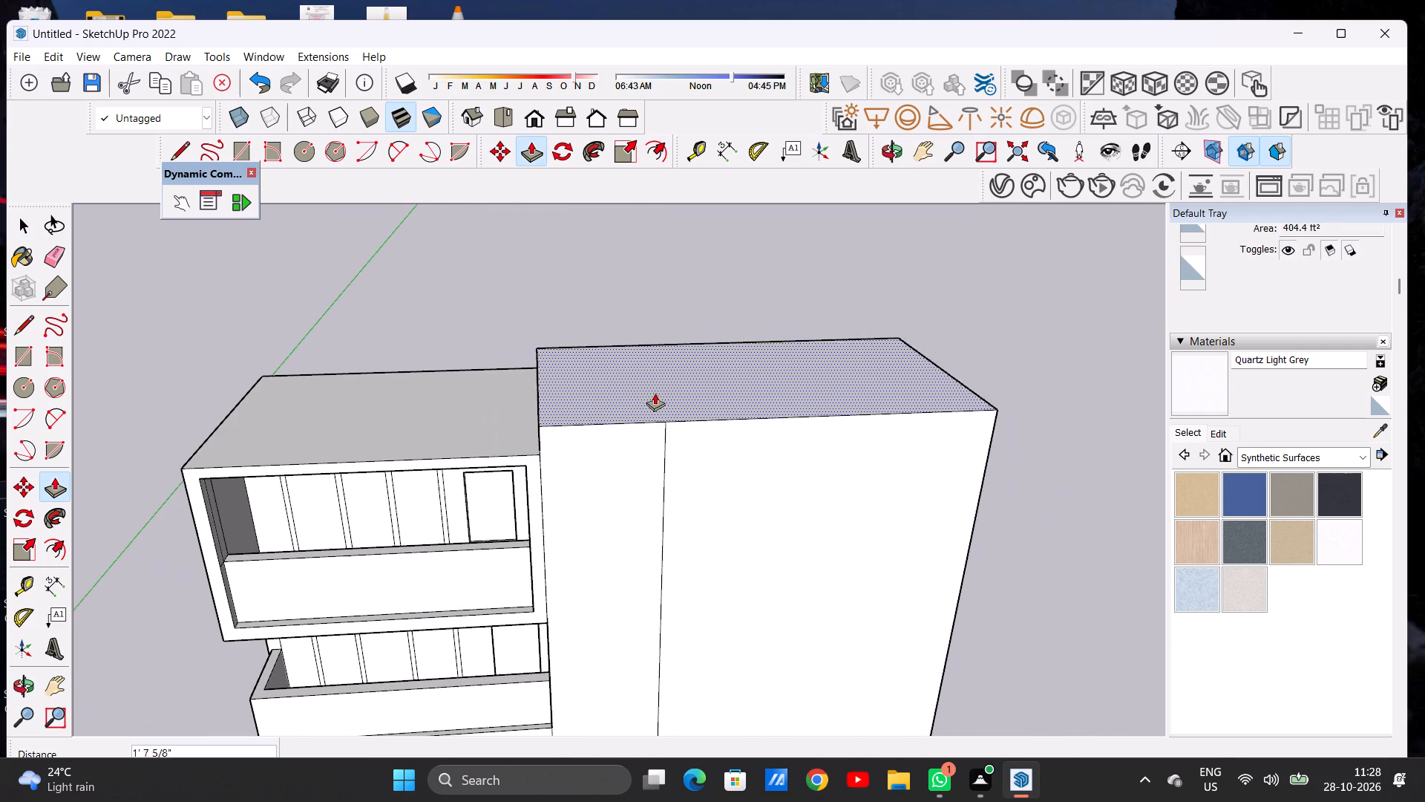
left_click(660, 344)
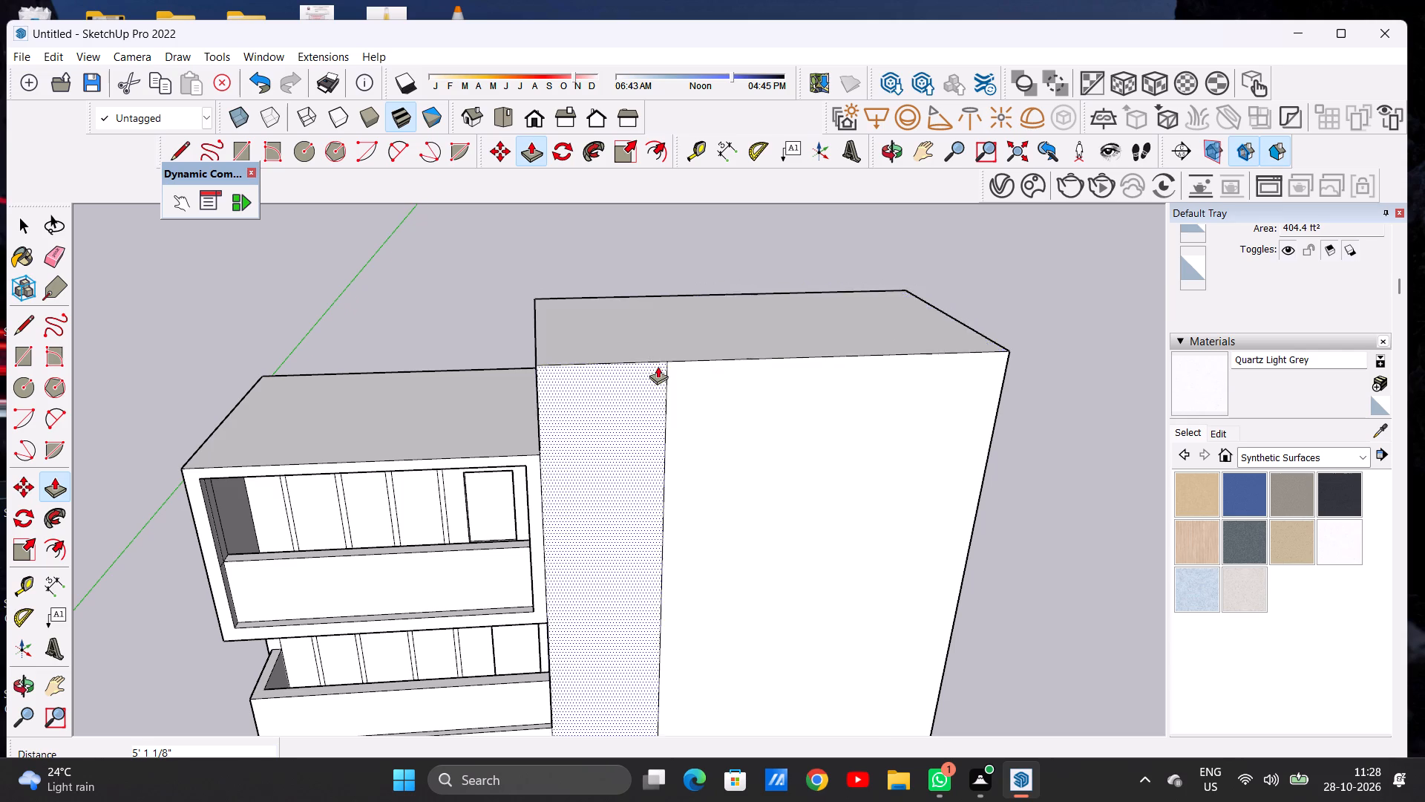
Push/Pull the raised roof face up again by about 6 inches to form a thin band along the top.
scroll(658, 390, "down", 4)
middle_click_drag(628, 451, 569, 437)
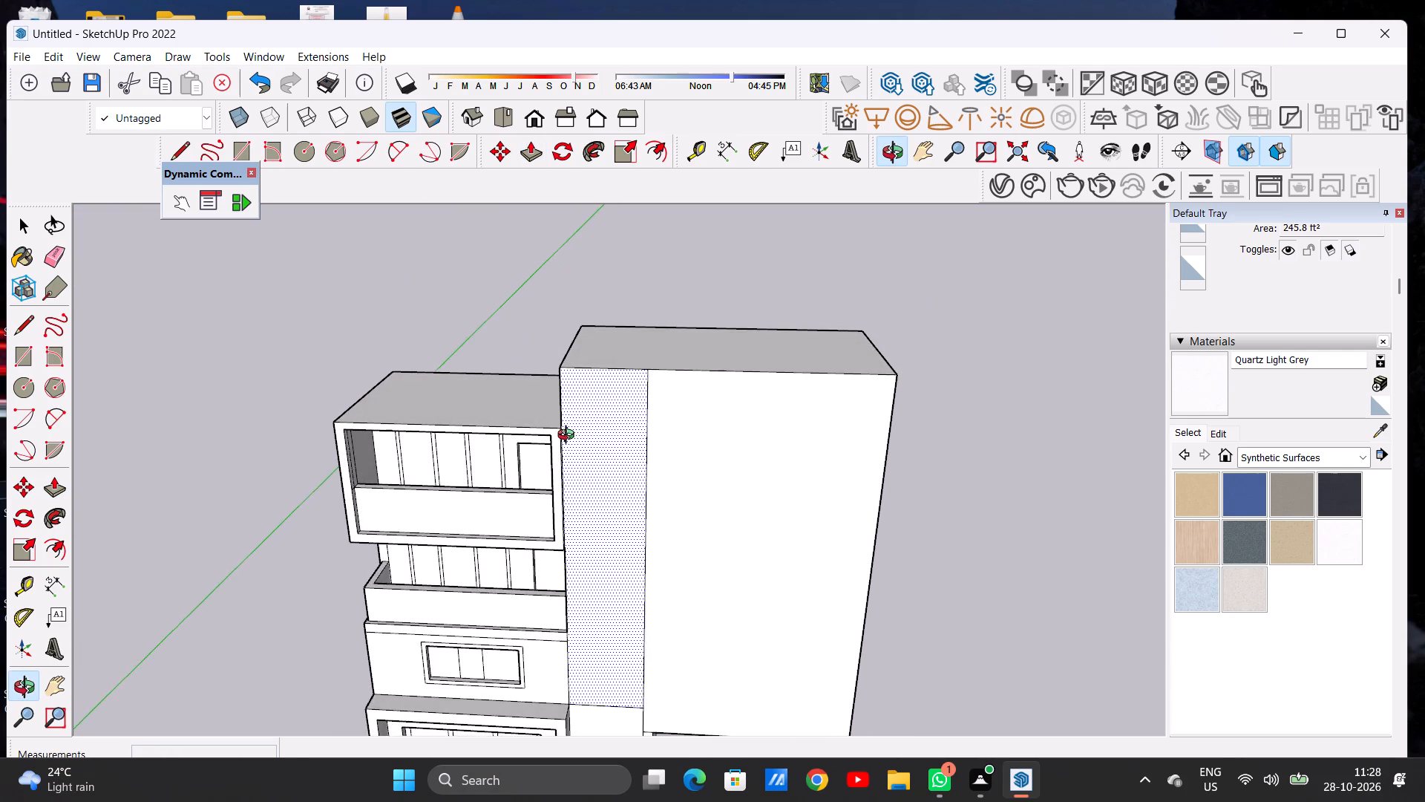
middle_click_drag(569, 437, 617, 426)
scroll(615, 345, "up", 6)
middle_click(604, 470)
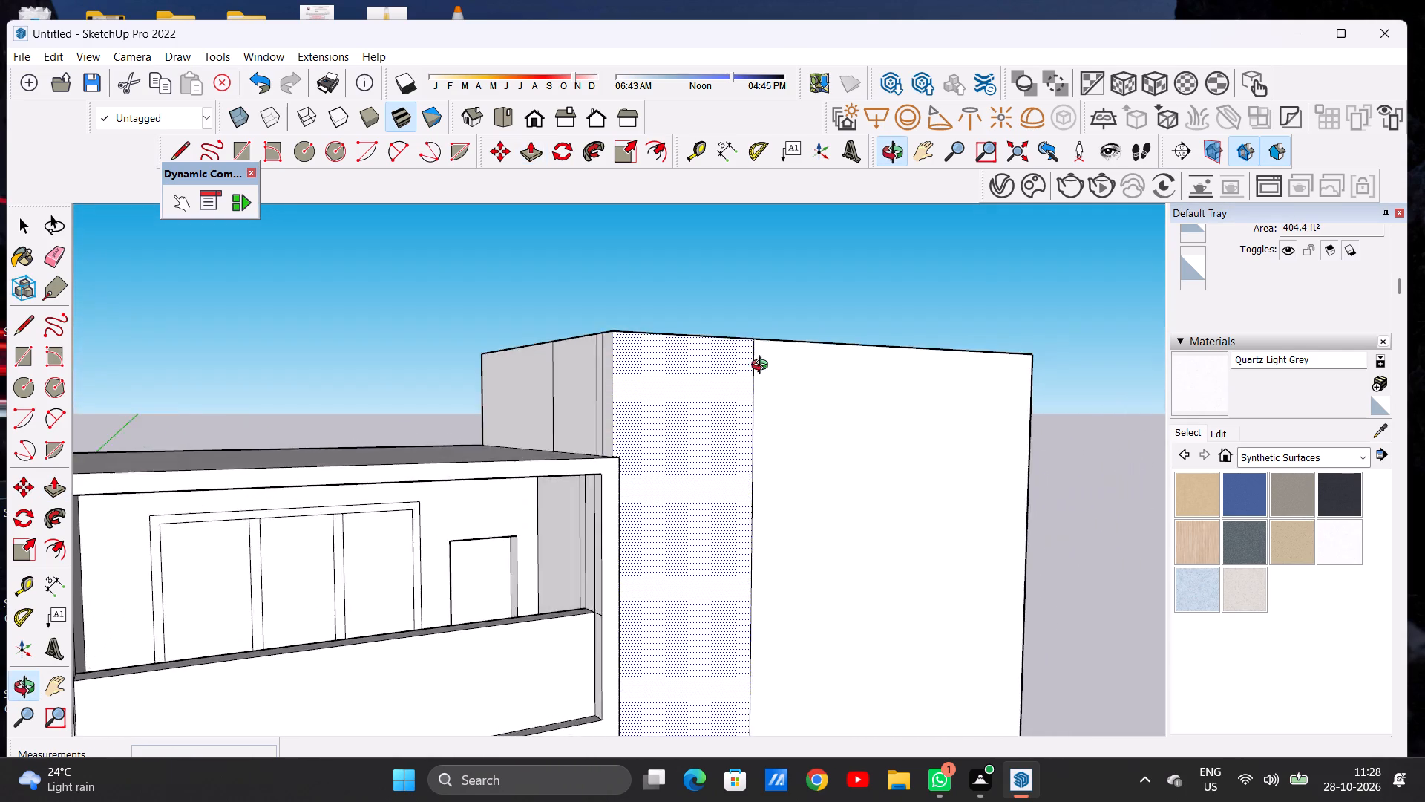
scroll(592, 359, "up", 7)
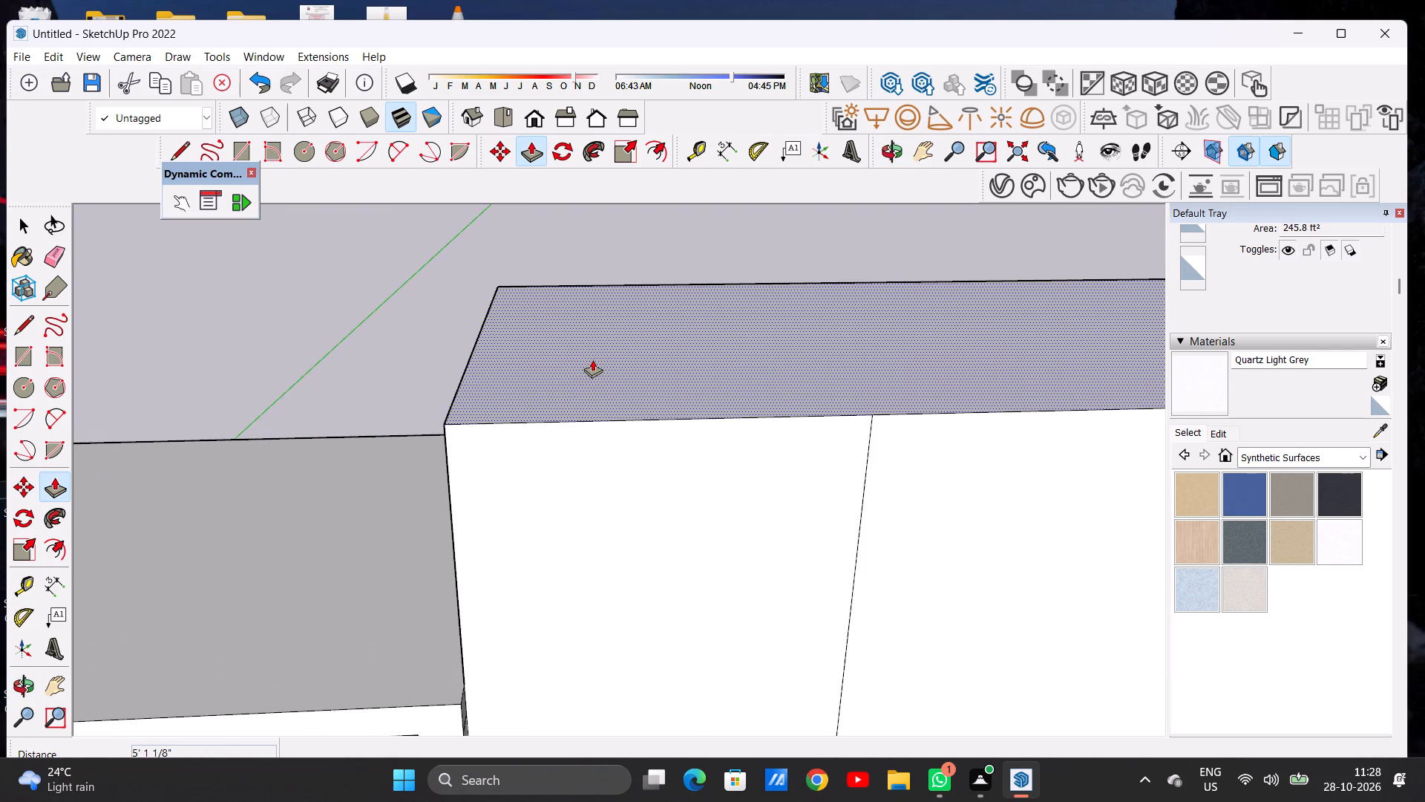
scroll(629, 377, "down", 7)
middle_click_drag(676, 440, 709, 426)
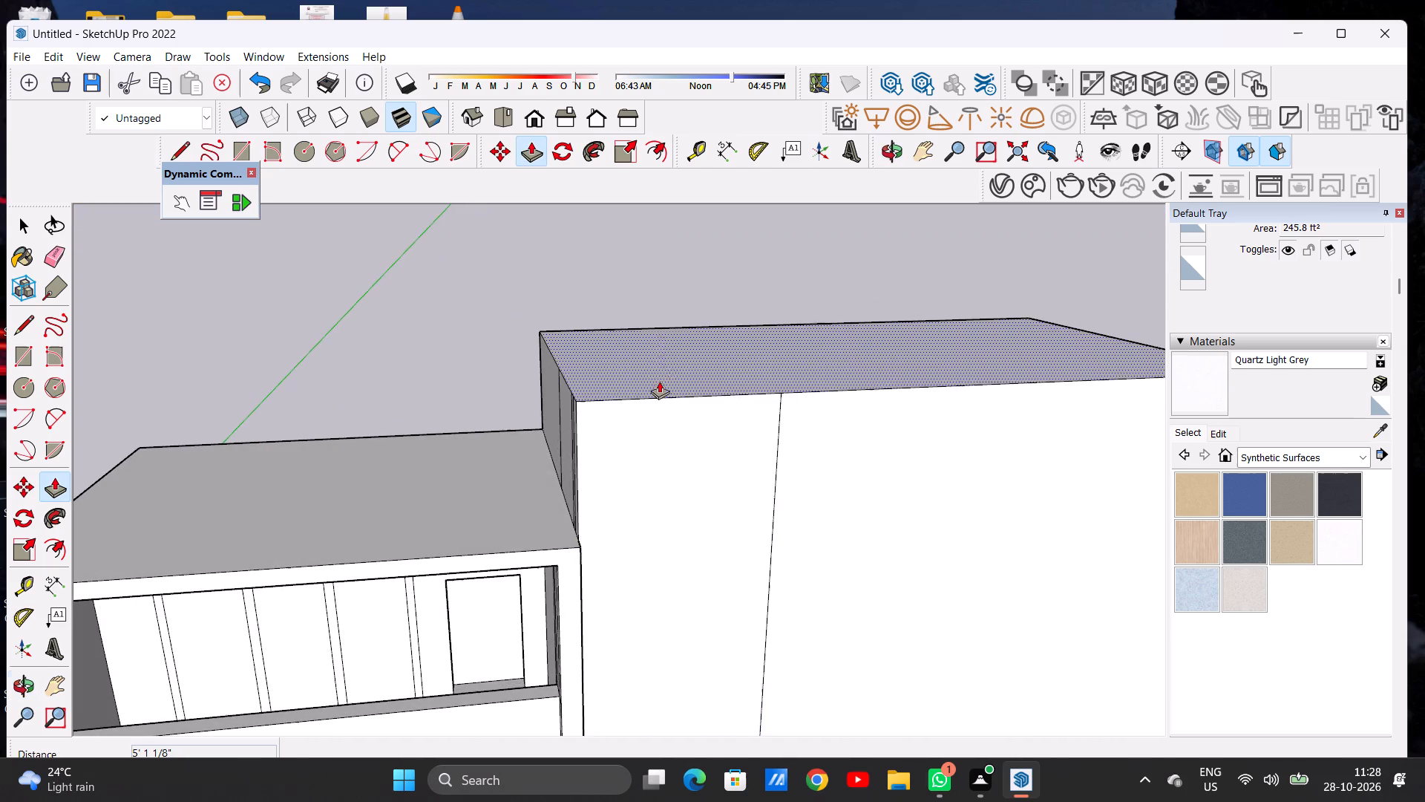
scroll(666, 365, "up", 5)
left_click(666, 365)
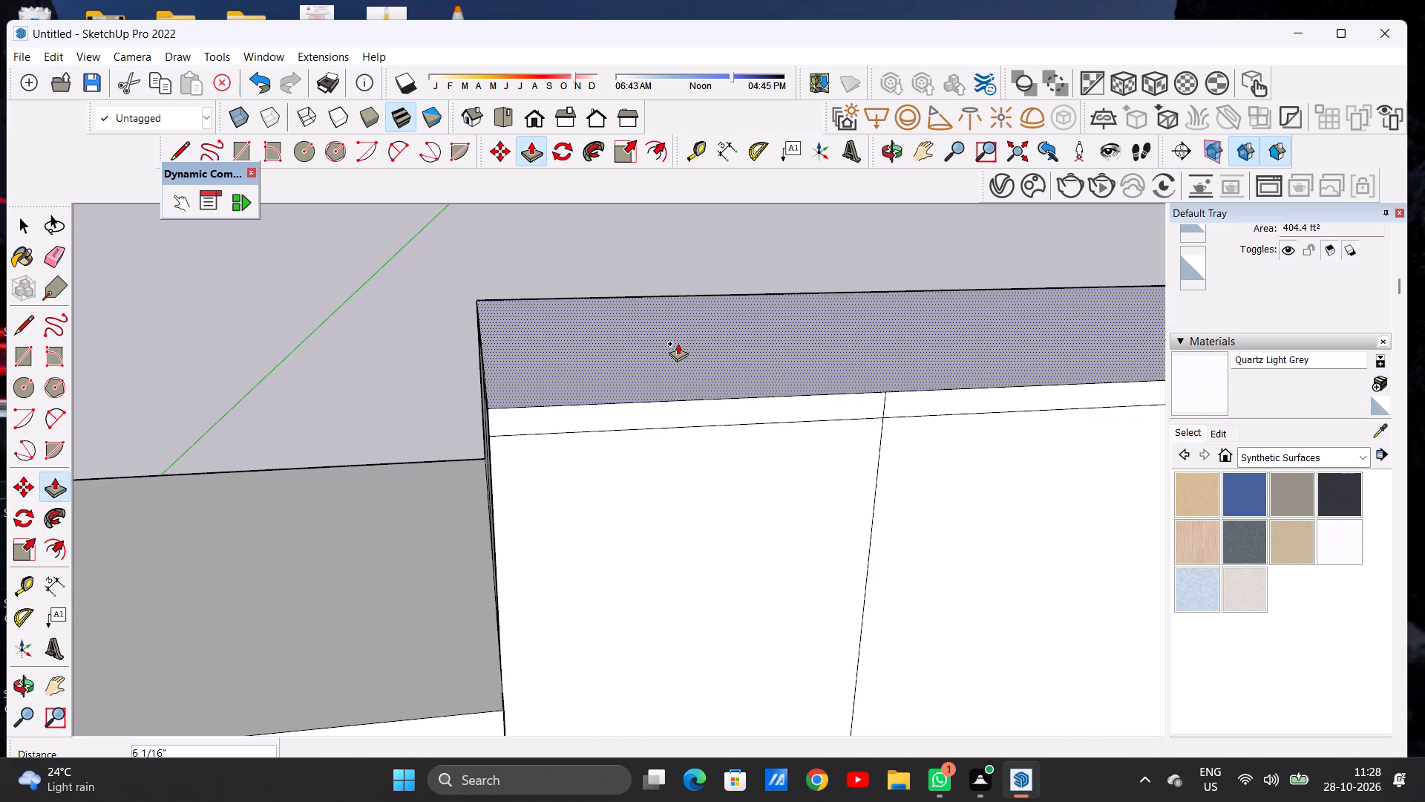
left_click(681, 341)
key("space")
Erase the short vertical line crossing the front of the thin top band above the narrow wall strip.
scroll(623, 405, "down", 11)
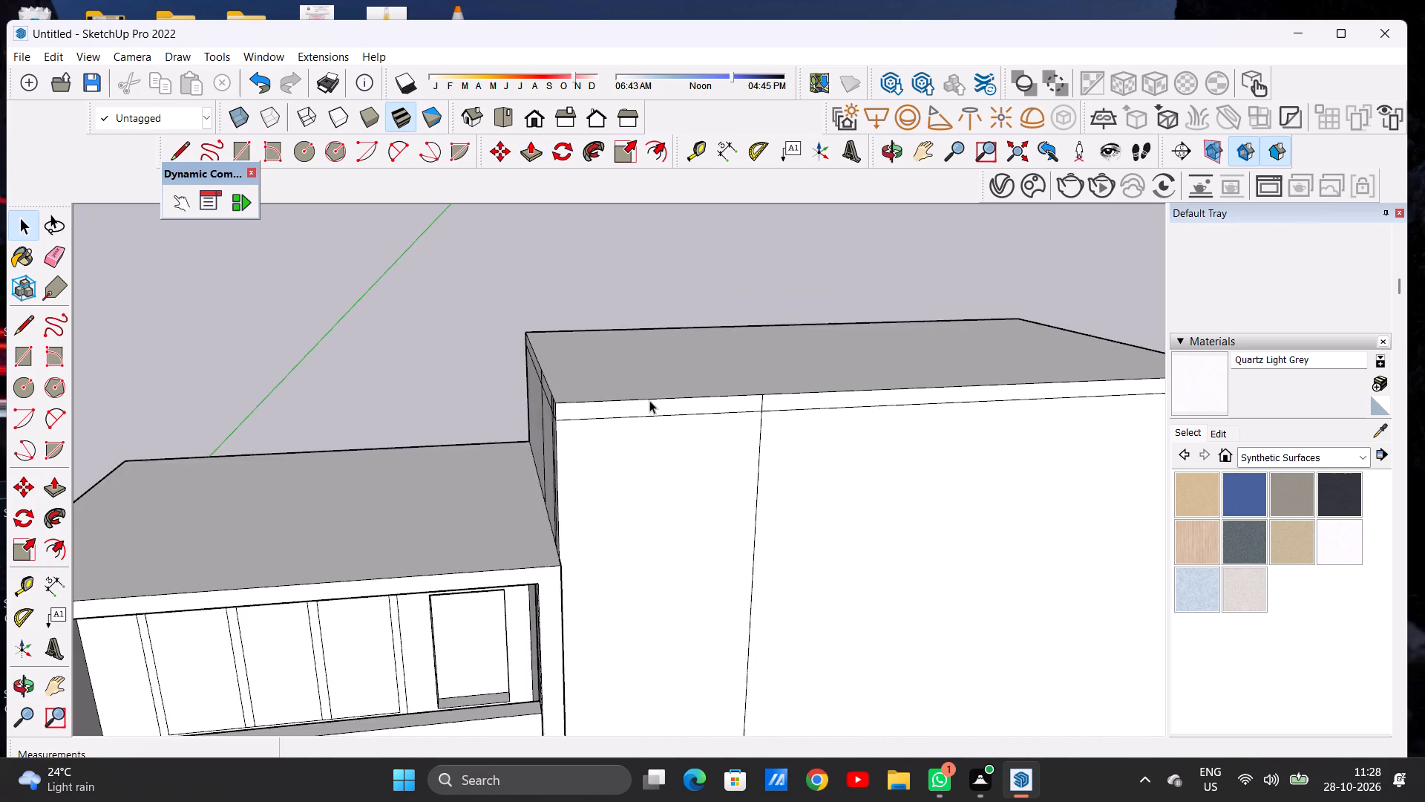
scroll(649, 400, "down", 4)
middle_click_drag(774, 446, 661, 391)
scroll(672, 397, "up", 3)
scroll(671, 397, "down", 1)
scroll(671, 397, "up", 5)
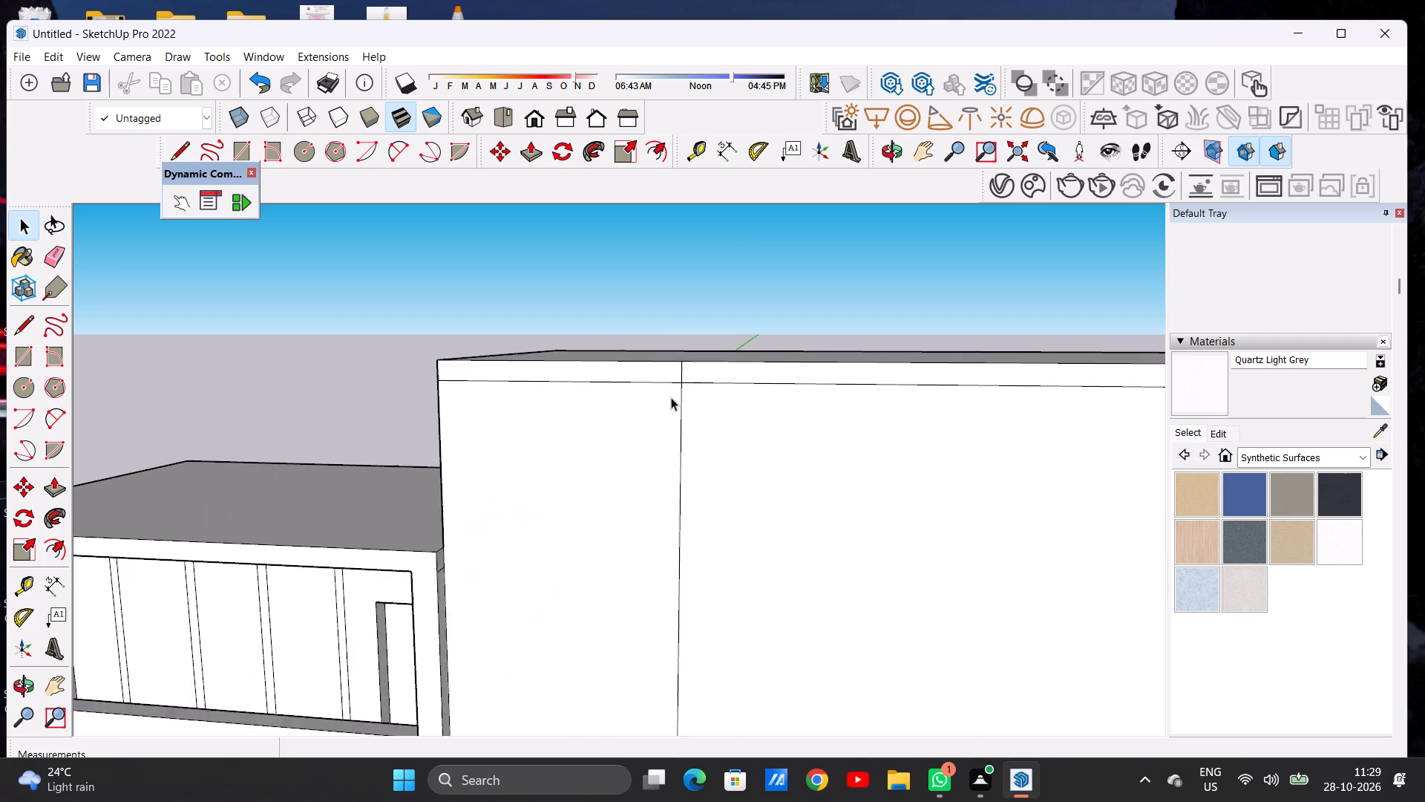
scroll(671, 397, "up", 2)
key("e")
left_click_drag(684, 375, 673, 376)
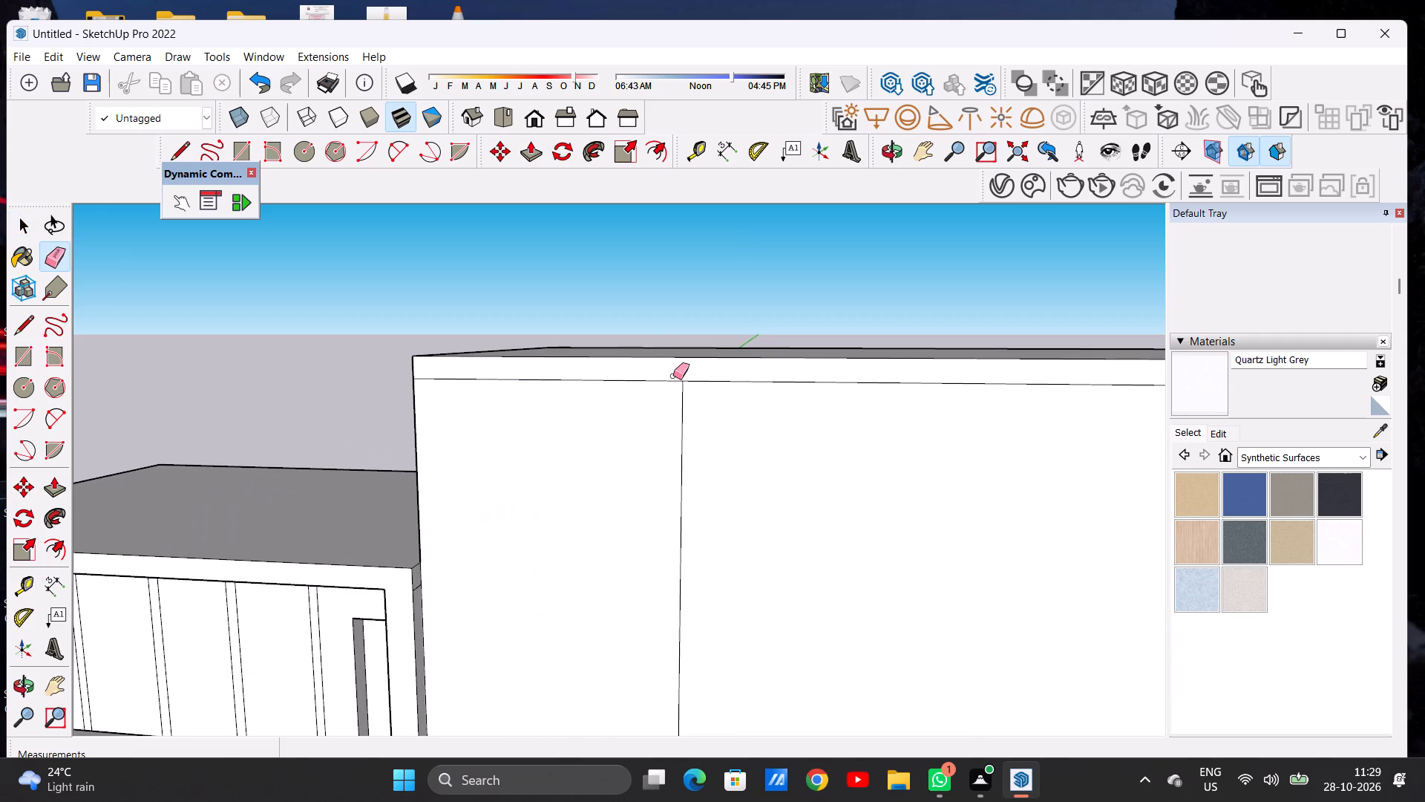
key("space")
scroll(688, 397, "down", 15)
scroll(682, 385, "up", 1)
scroll(660, 367, "down", 8)
scroll(716, 362, "up", 1)
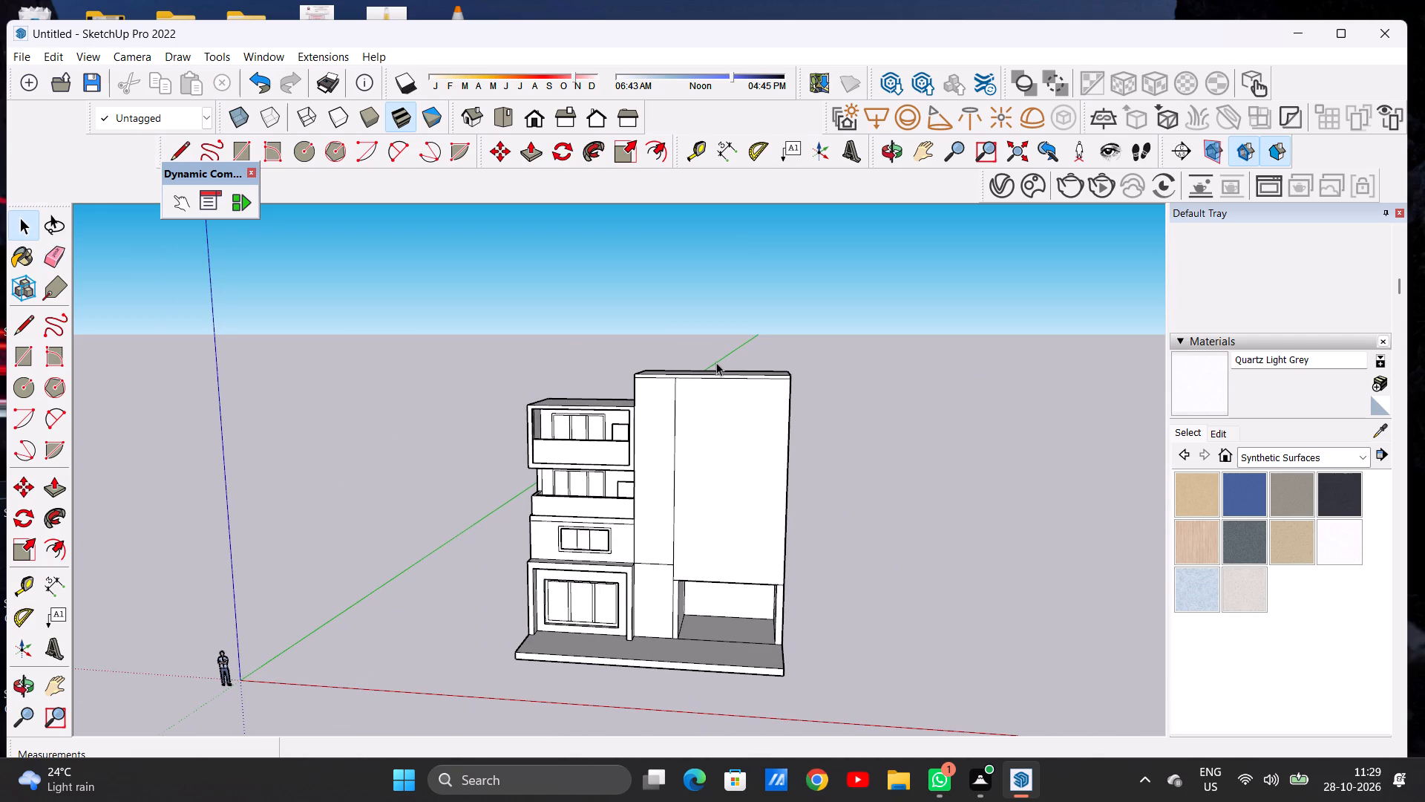
Push/Pull the tall block's roof face upward by about 6 3/4" to thicken the top band.
scroll(746, 382, "up", 4)
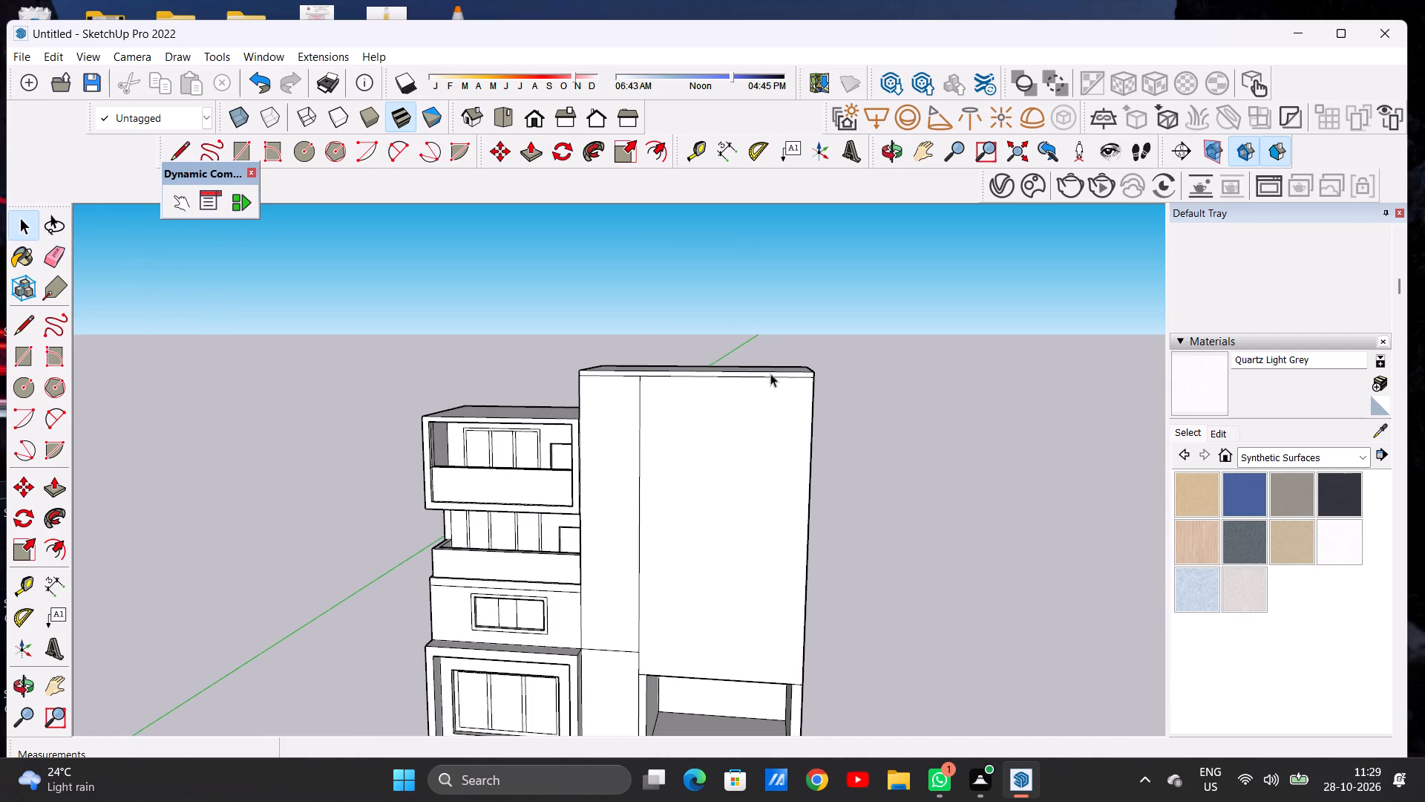
middle_click_drag(772, 385, 721, 451)
scroll(749, 388, "up", 5)
key("p")
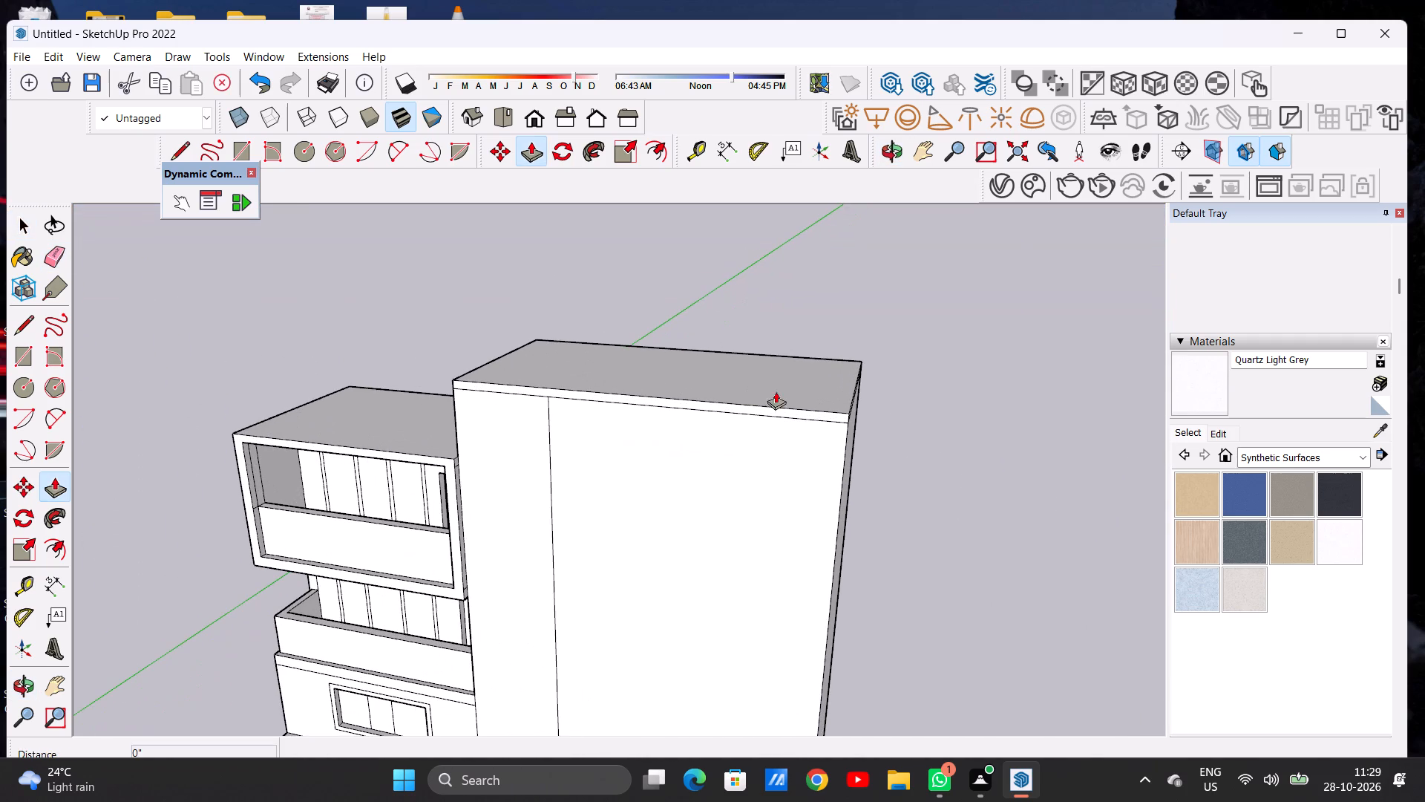
scroll(784, 394, "up", 4)
left_click(784, 394)
left_click(782, 382)
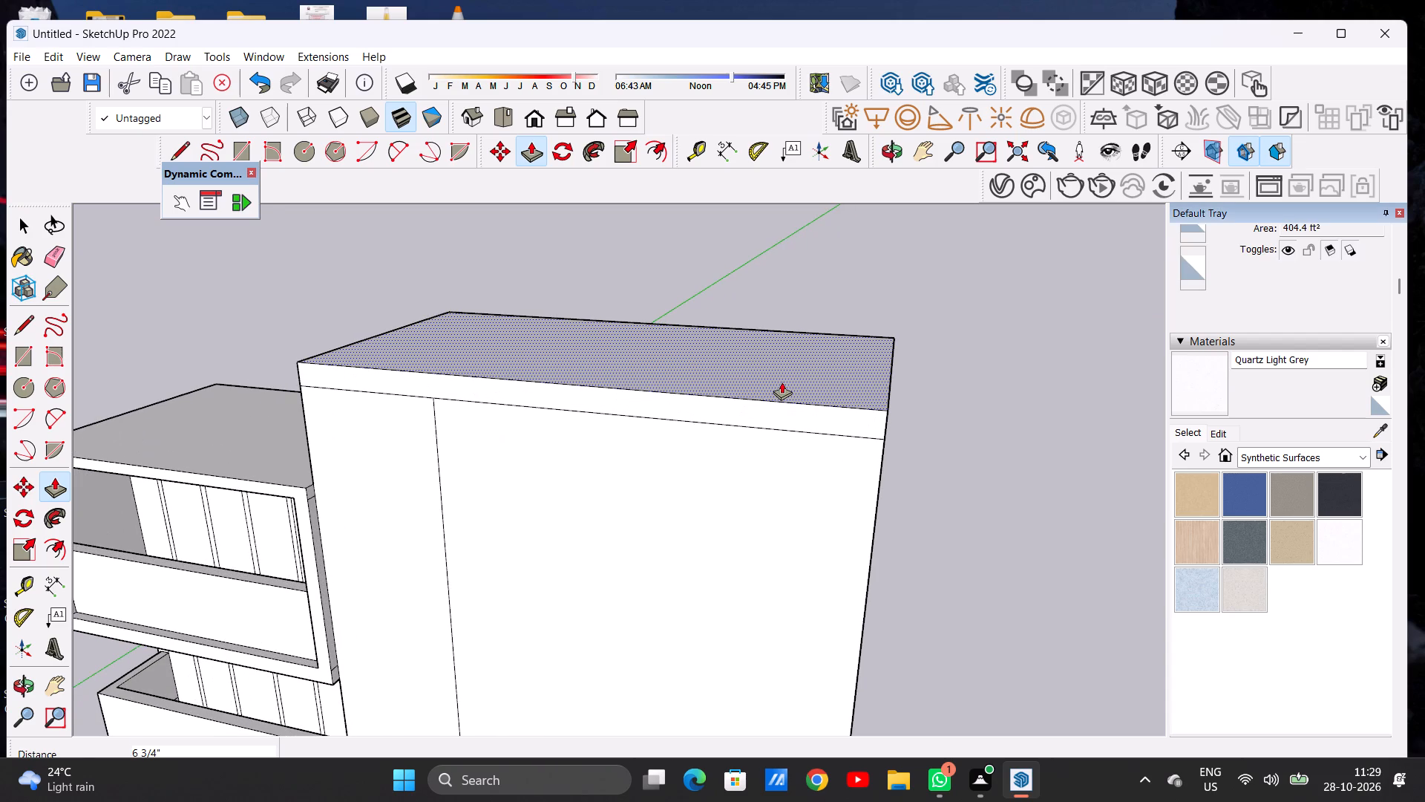
key("space")
Examine the front elevation and the proportions of the raised tall block with its top band.
scroll(802, 405, "down", 11)
scroll(753, 357, "up", 1)
scroll(753, 357, "down", 2)
middle_click_drag(659, 415, 719, 327)
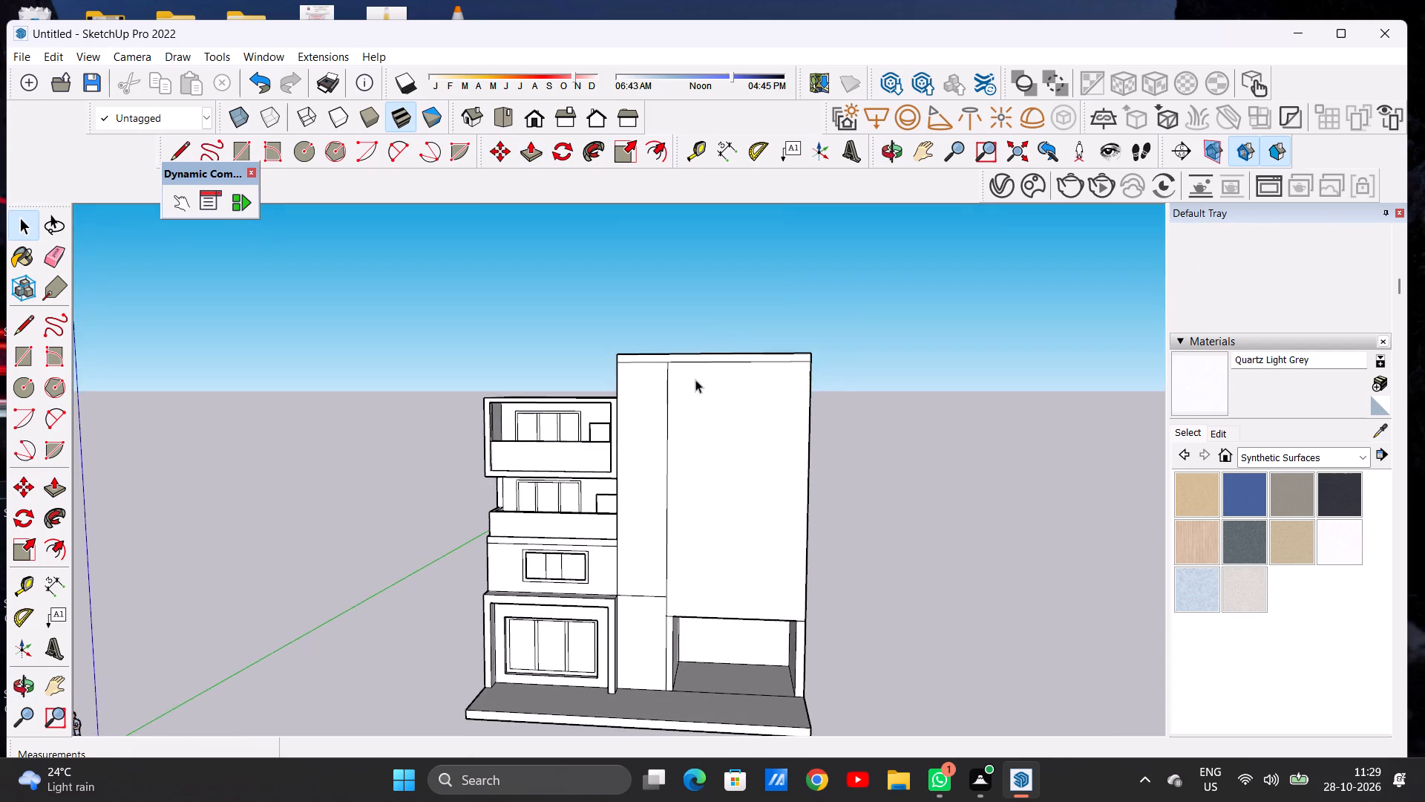
scroll(696, 429, "up", 3)
scroll(696, 429, "down", 1)
scroll(696, 429, "up", 1)
middle_click_drag(756, 429, 793, 408)
scroll(793, 408, "up", 1)
scroll(828, 399, "down", 5)
scroll(739, 352, "down", 3)
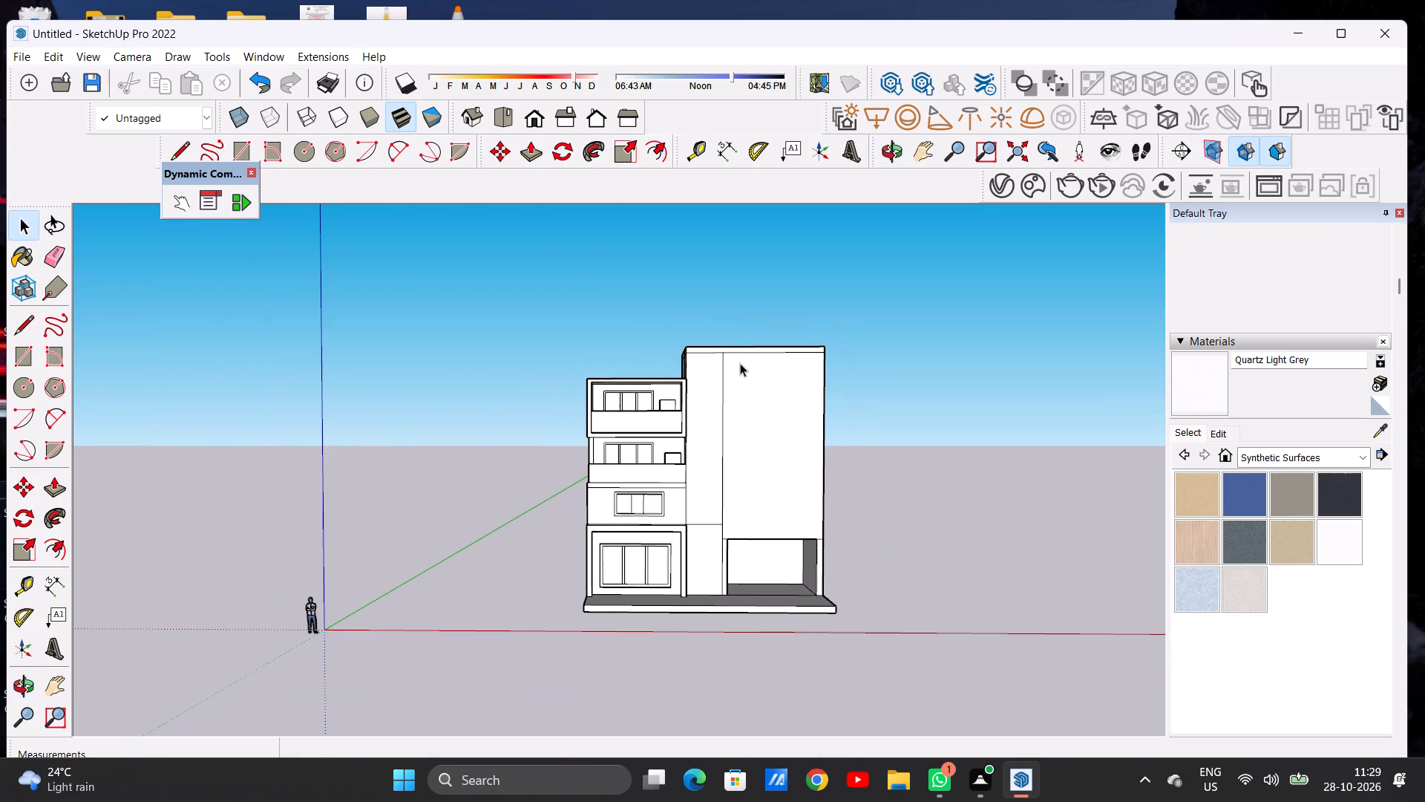
scroll(693, 385, "down", 3)
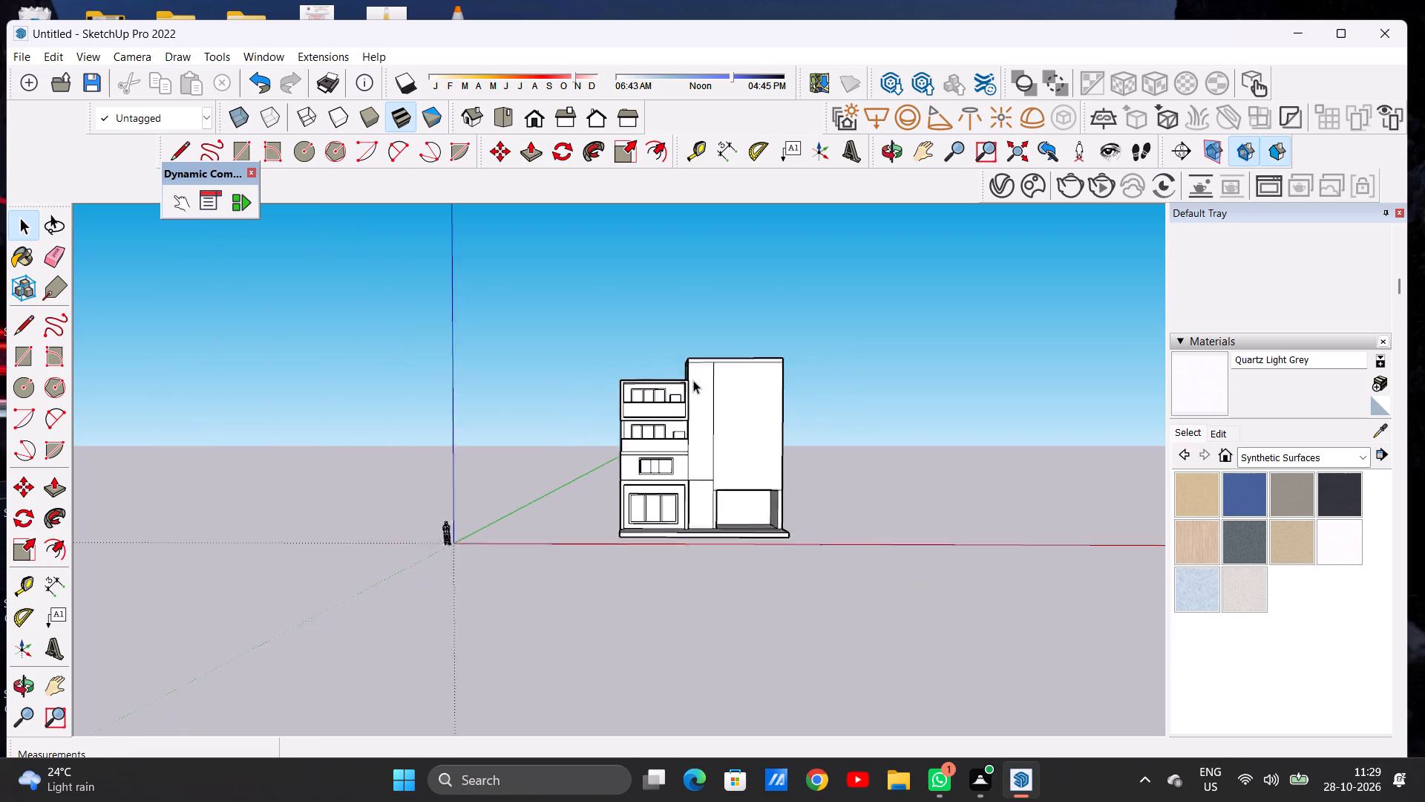
scroll(693, 380, "down", 2)
scroll(767, 415, "up", 5)
middle_click_drag(739, 451, 735, 460)
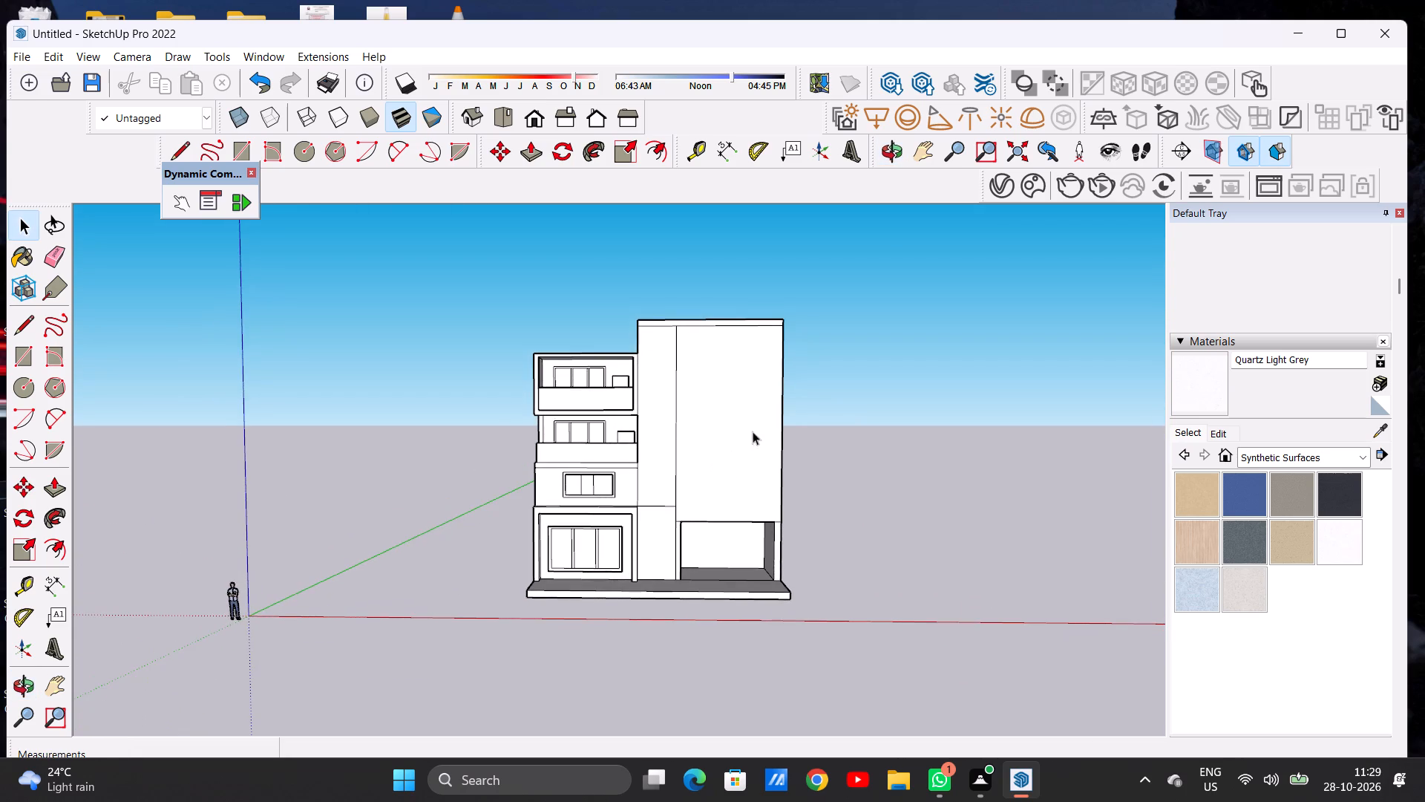
Erase the long vertical line separating the narrow wall strip from the tall block on the front face.
scroll(765, 413, "up", 4)
scroll(765, 413, "down", 1)
scroll(765, 413, "up", 2)
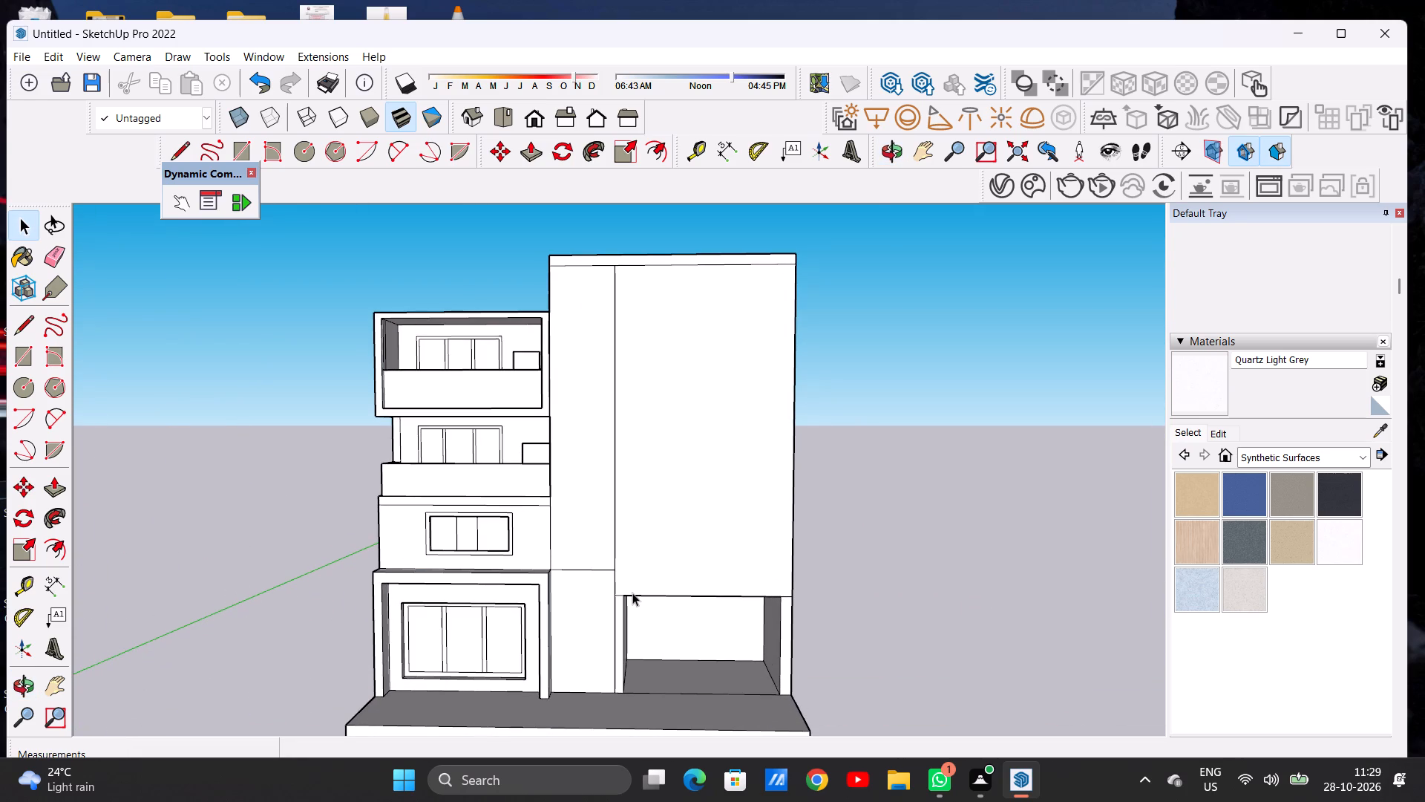
scroll(633, 588, "up", 8)
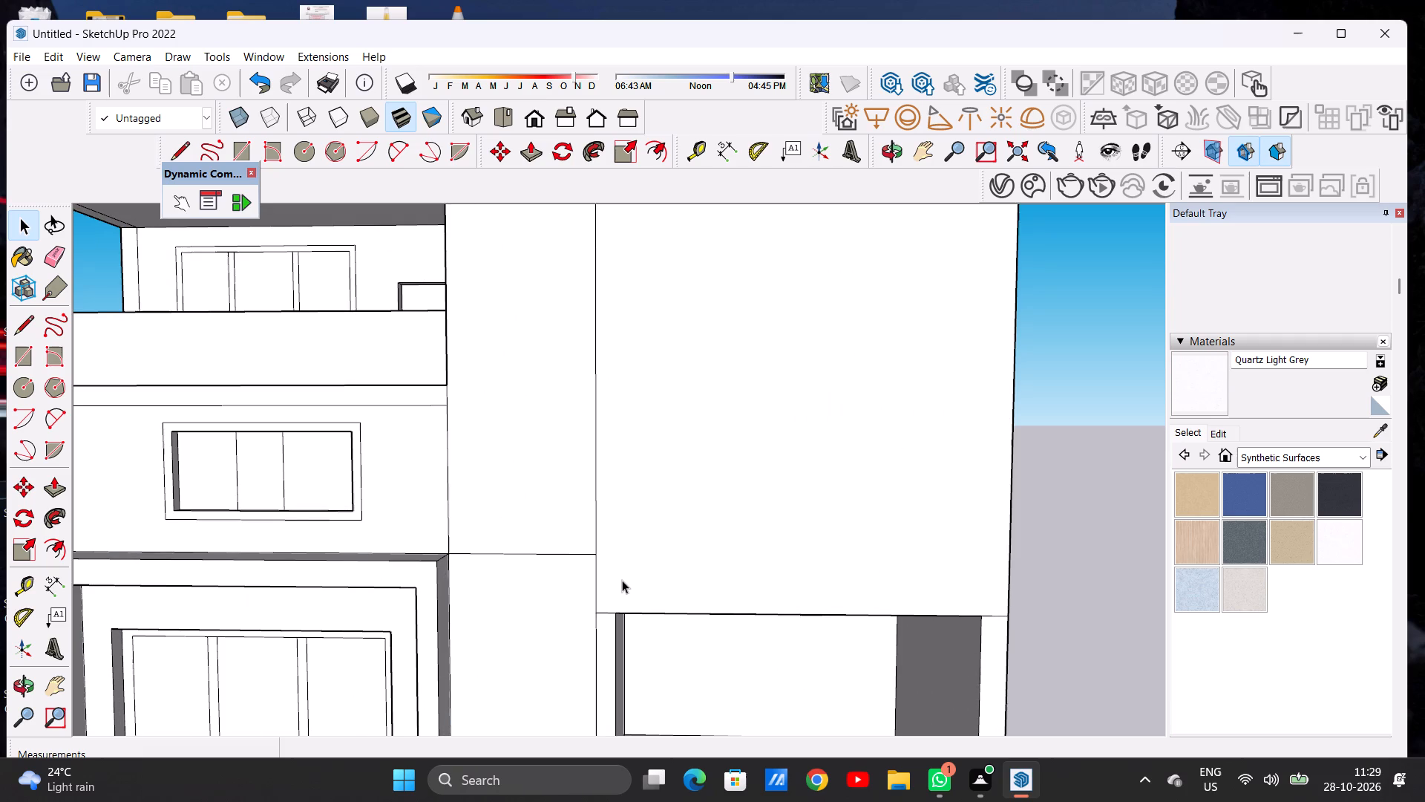
key("e")
scroll(615, 570, "up", 5)
left_click(586, 514)
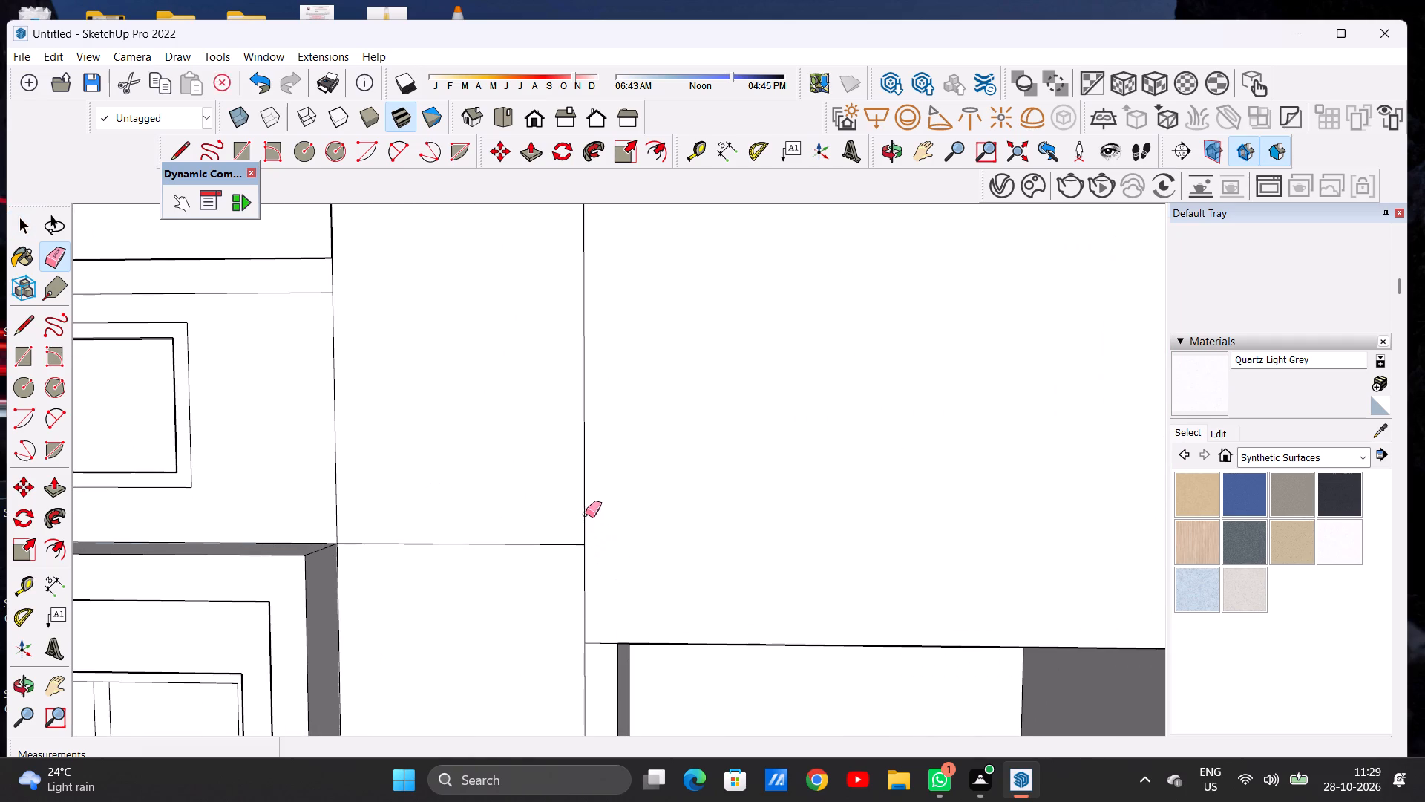
Erase the horizontal line across the narrow strip and the short vertical stub beside the ground-floor opening's upper corner.
scroll(584, 550, "down", 5)
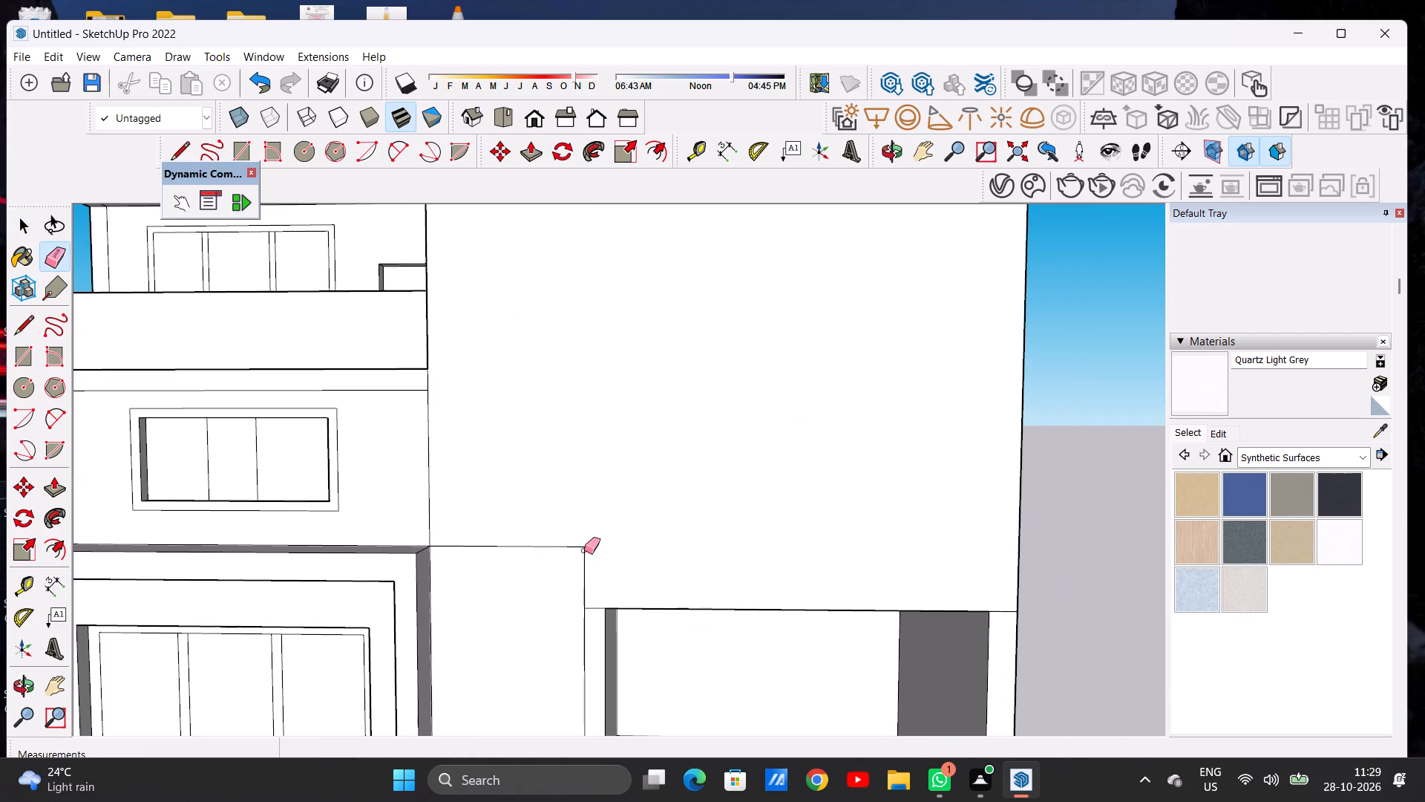
scroll(531, 555, "down", 4)
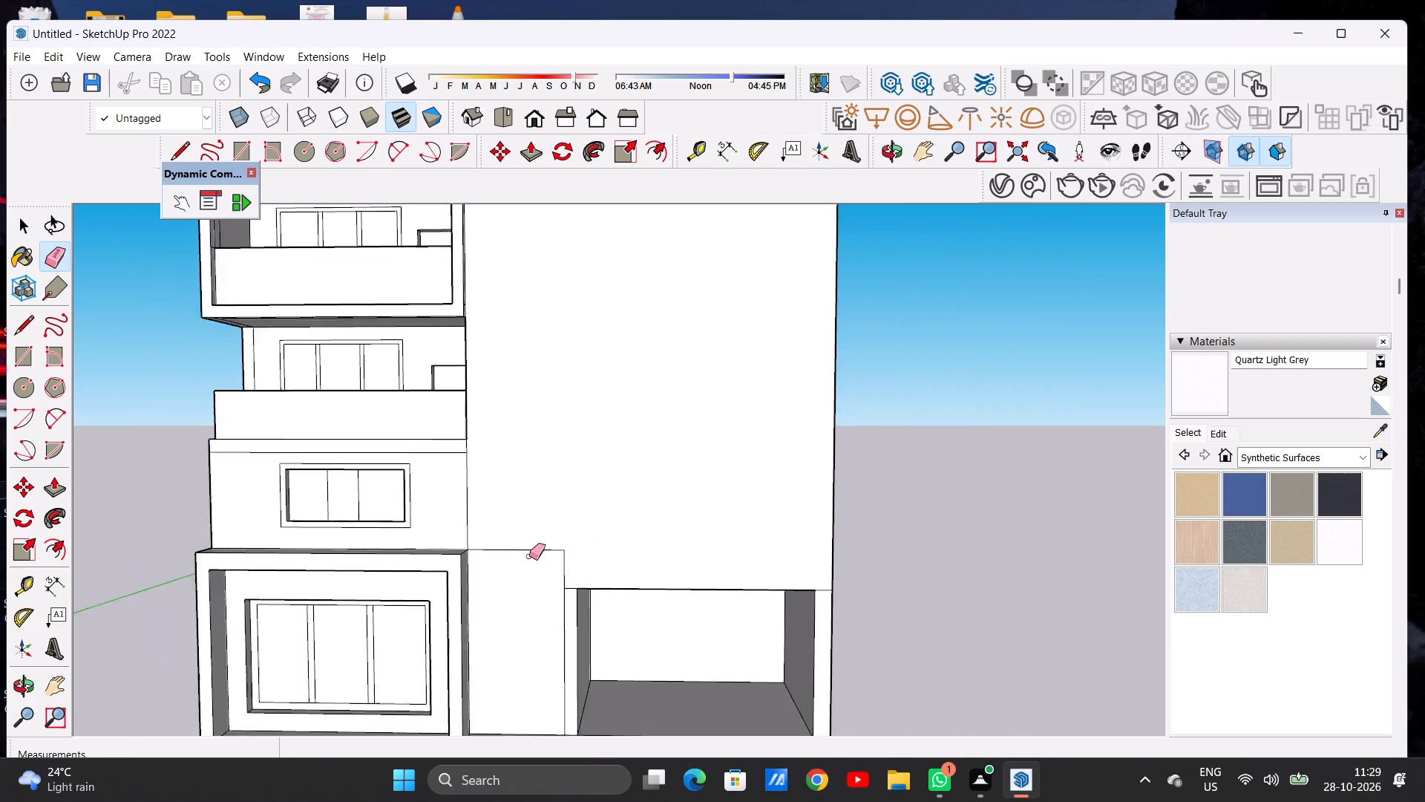
scroll(529, 556, "down", 3)
scroll(508, 559, "up", 6)
left_click_drag(531, 539, 530, 553)
left_click_drag(611, 558, 588, 572)
Examine the merged front wall around the ground-floor opening and across the whole elevation.
scroll(565, 559, "down", 7)
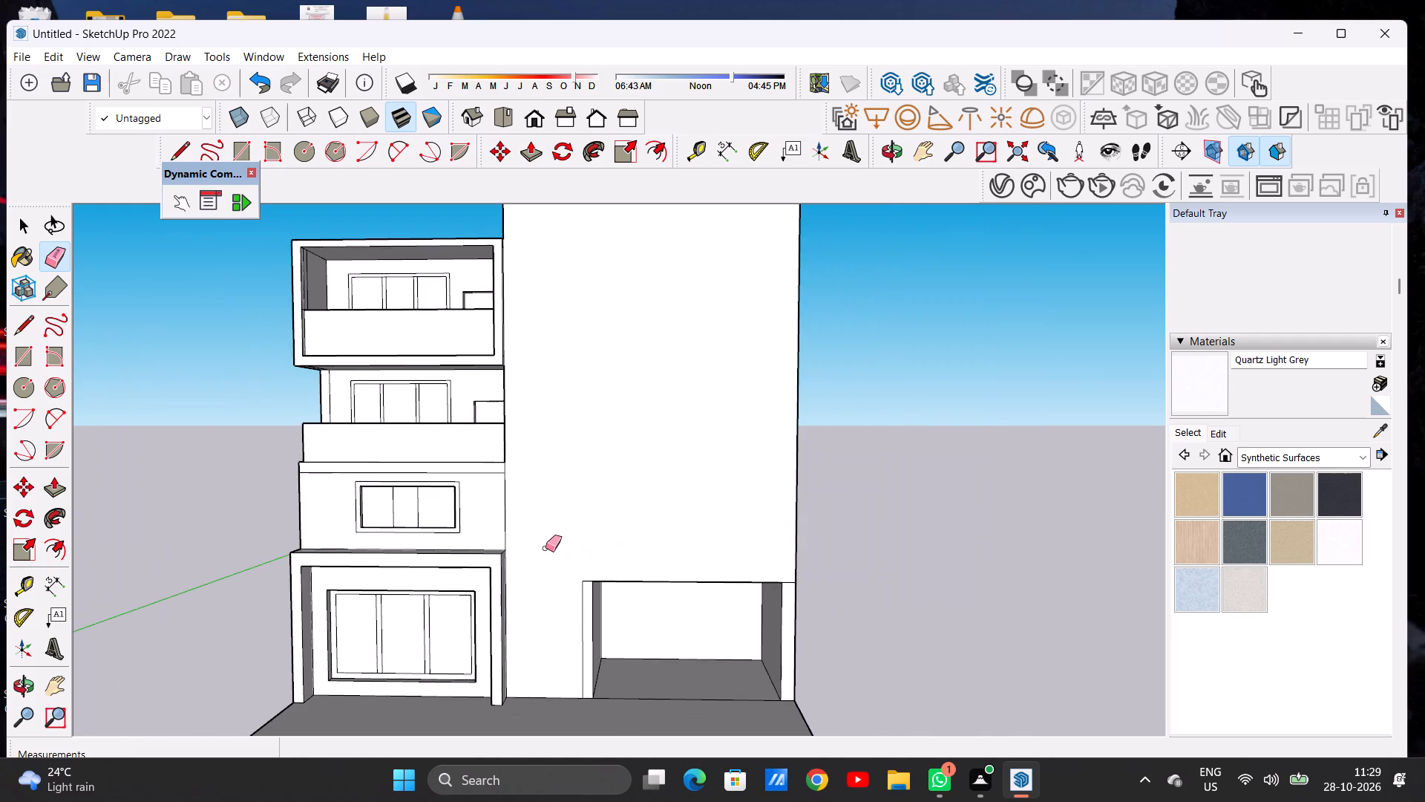
scroll(602, 616, "up", 15)
middle_click_drag(576, 587, 421, 574)
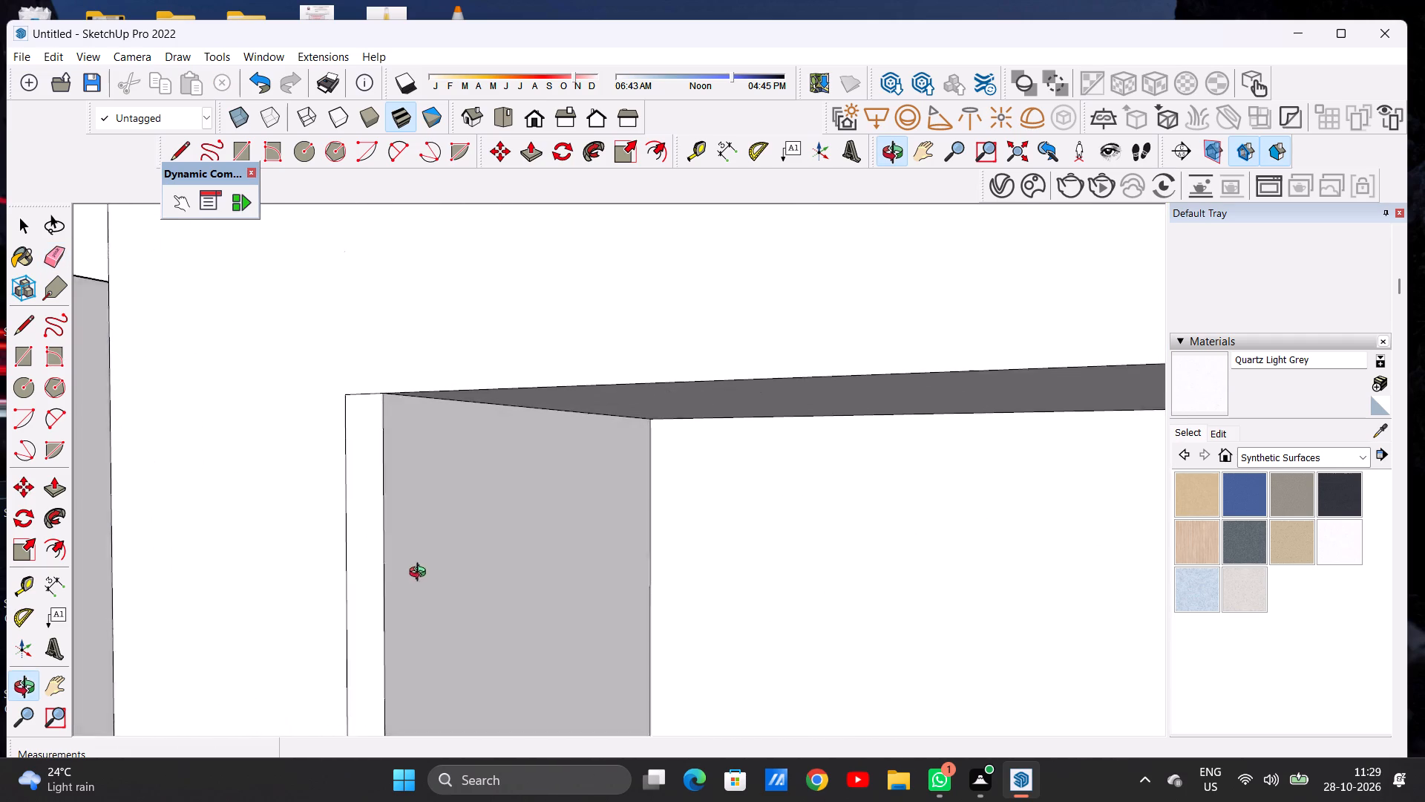
middle_click_drag(421, 574, 596, 580)
scroll(512, 598, "down", 13)
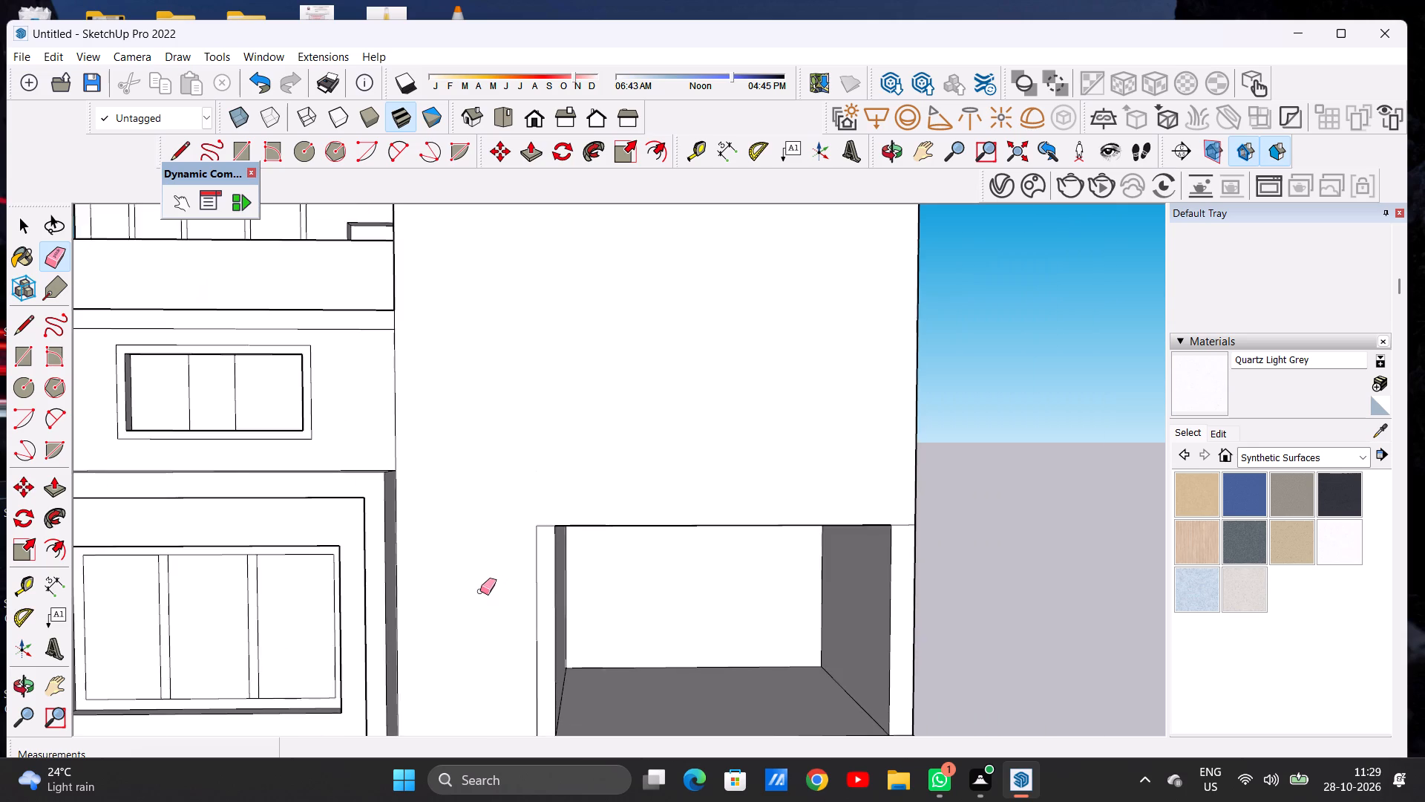
scroll(480, 591, "down", 1)
scroll(468, 521, "down", 7)
middle_click_drag(508, 506, 449, 505)
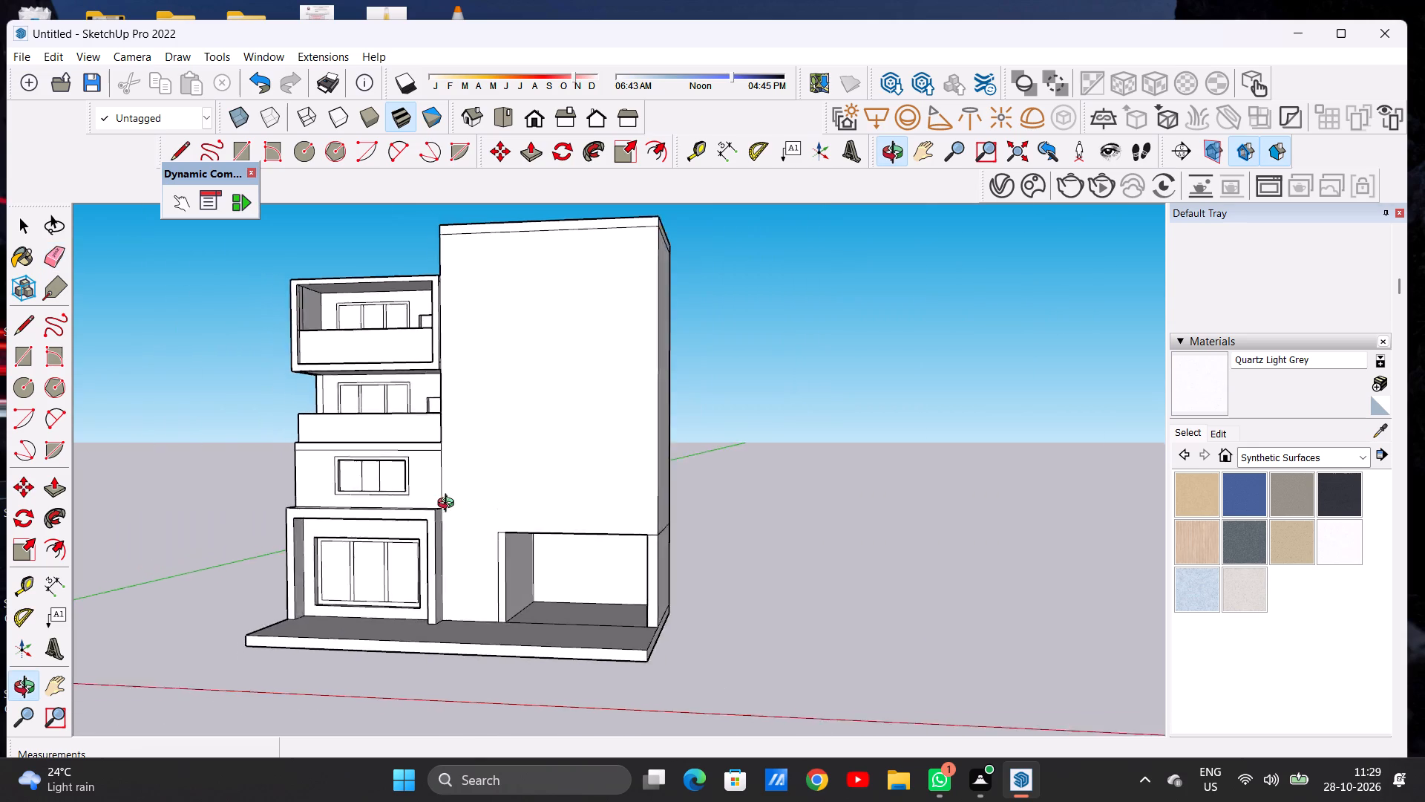
middle_click_drag(449, 505, 487, 509)
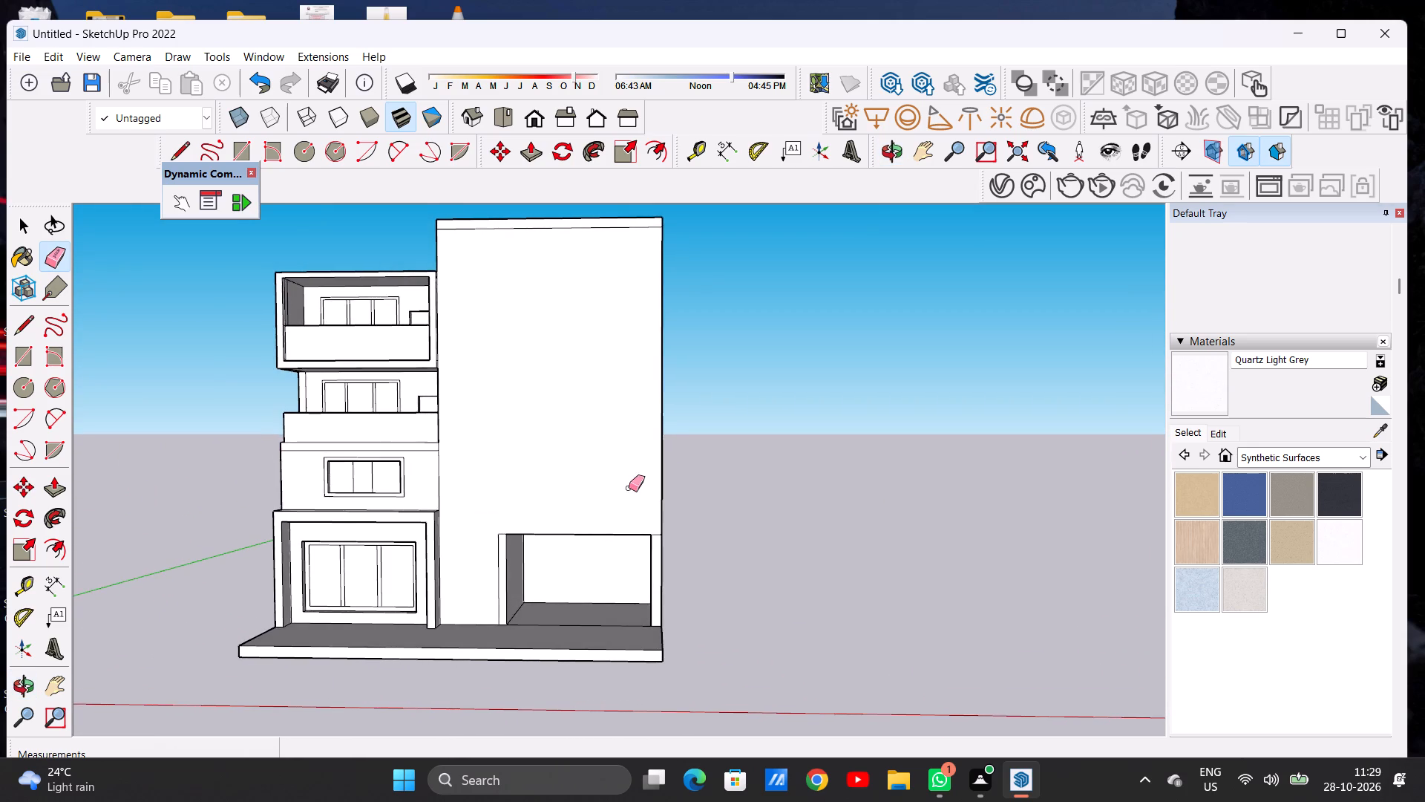
scroll(632, 488, "down", 7)
key("space")
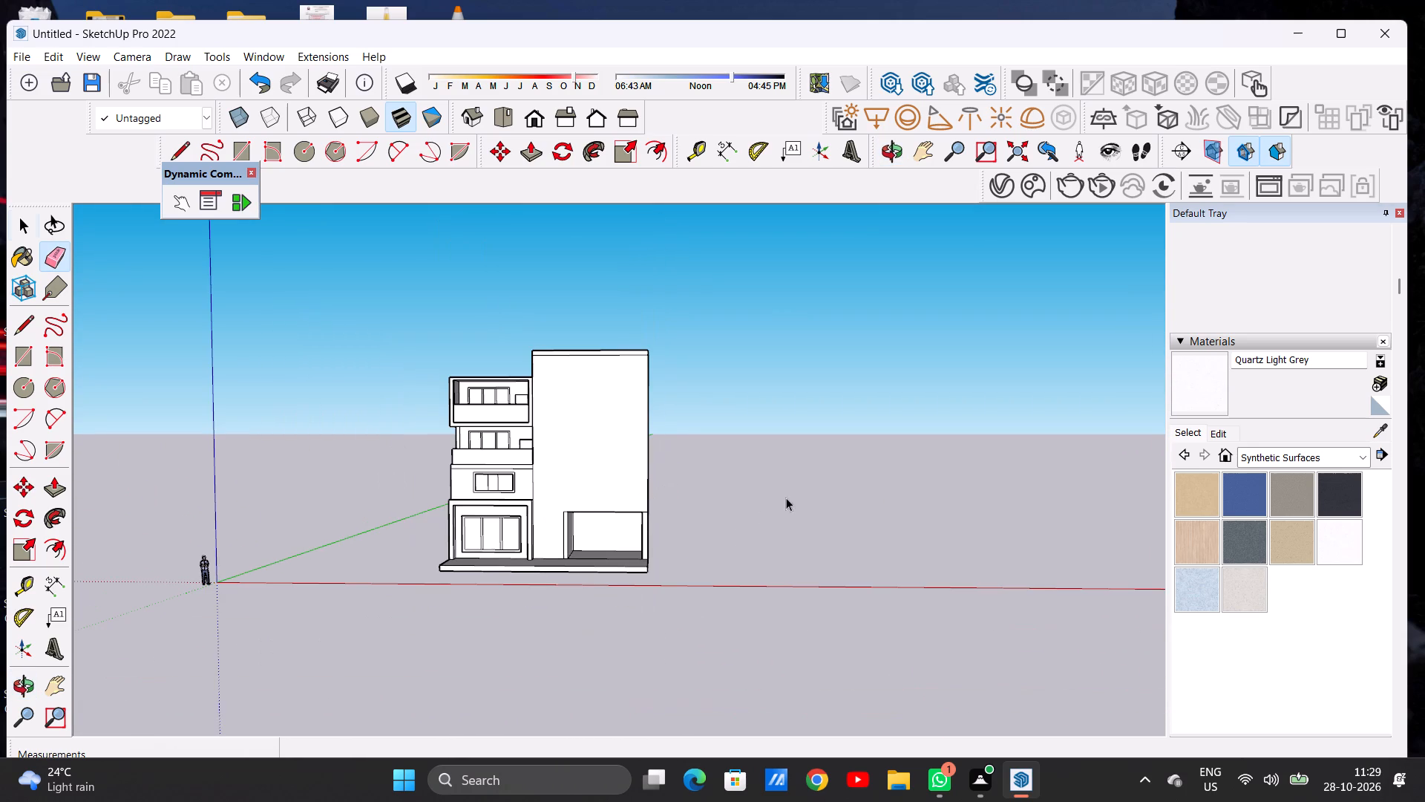
scroll(786, 498, "down", 5)
scroll(613, 451, "up", 6)
scroll(740, 450, "up", 5)
middle_click_drag(741, 557, 736, 537)
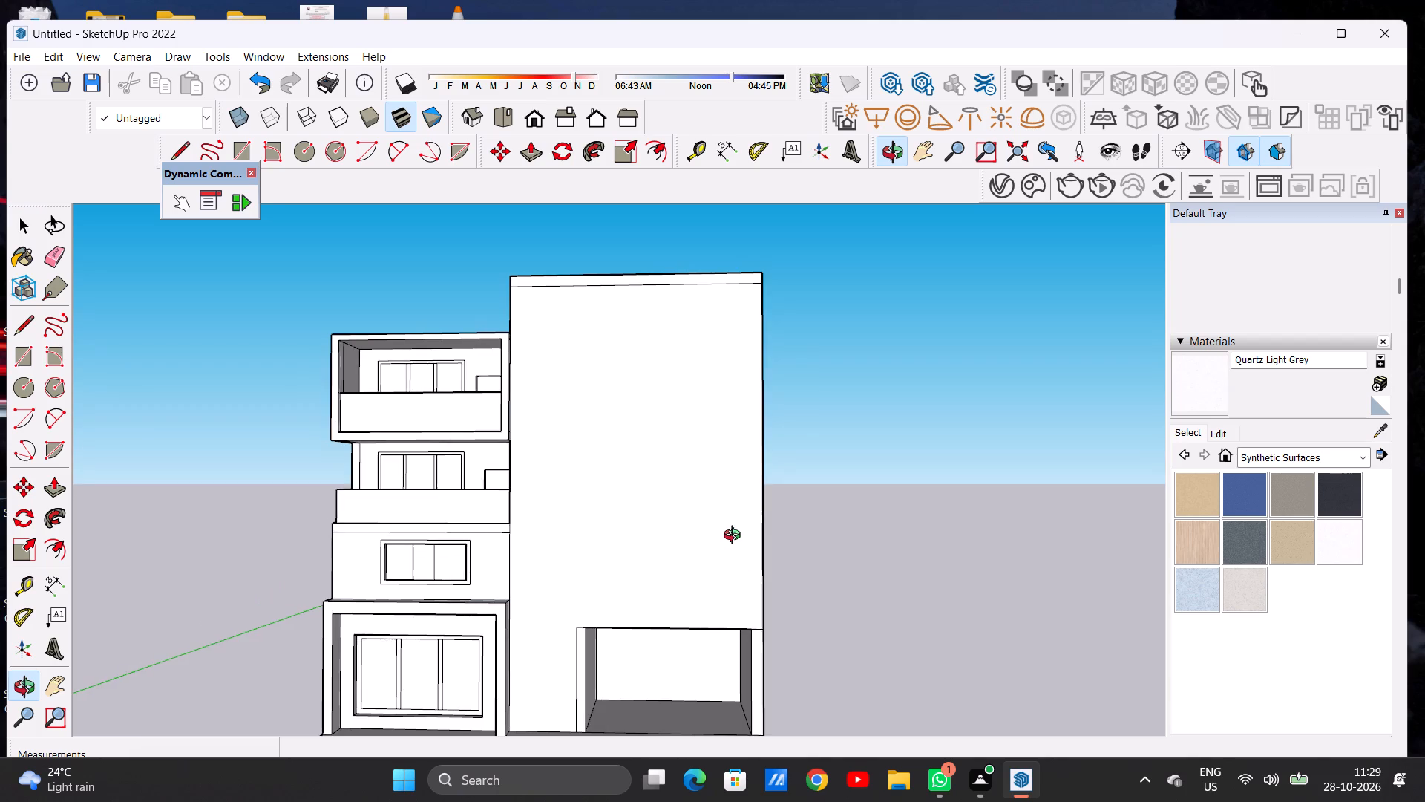
middle_click_drag(736, 537, 738, 538)
scroll(738, 538, "up", 1)
scroll(680, 447, "down", 5)
middle_click(678, 460)
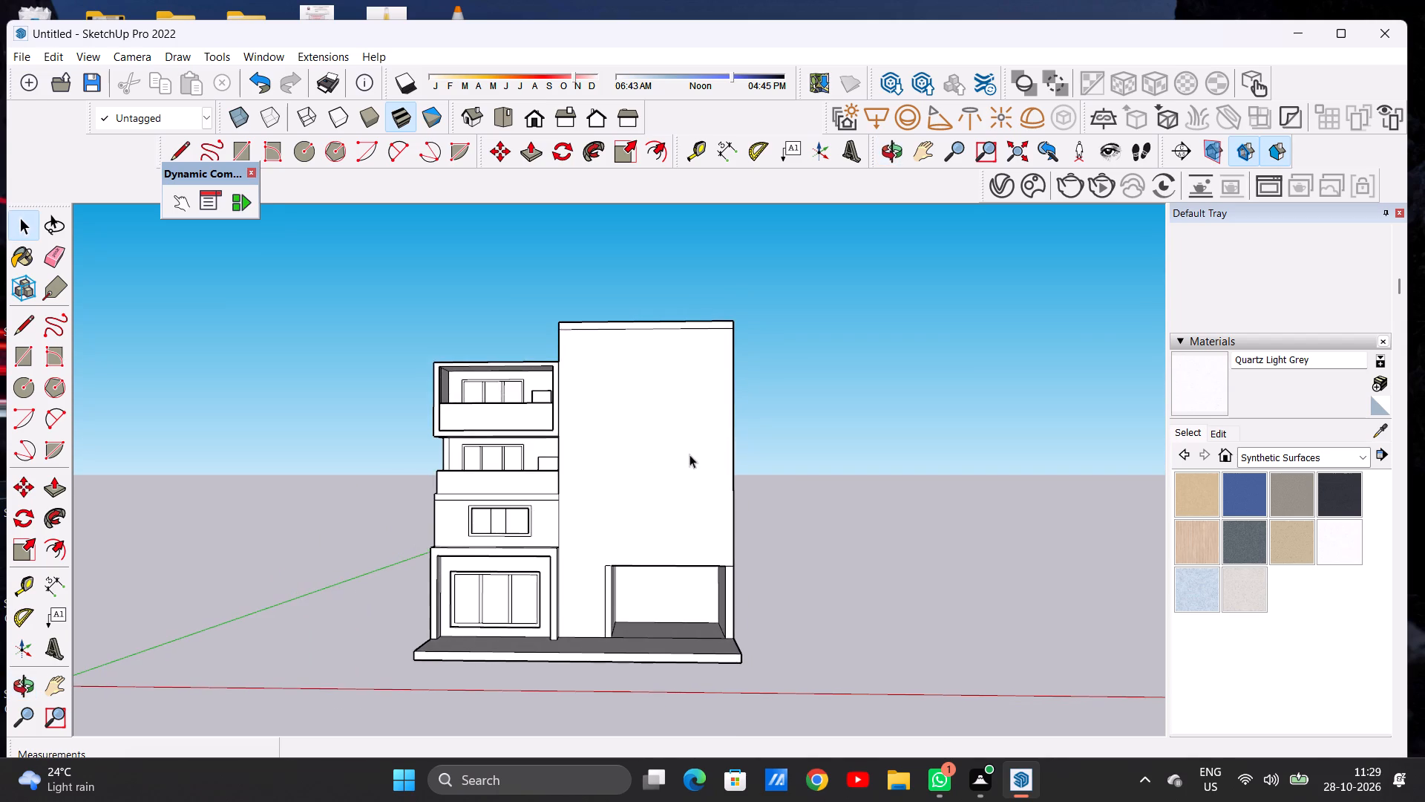
Draw a rectangle about 29' 3" high by 13' 7" wide on the tall wall above the opening, reaching its outer edge.
scroll(702, 442, "up", 6)
key("r")
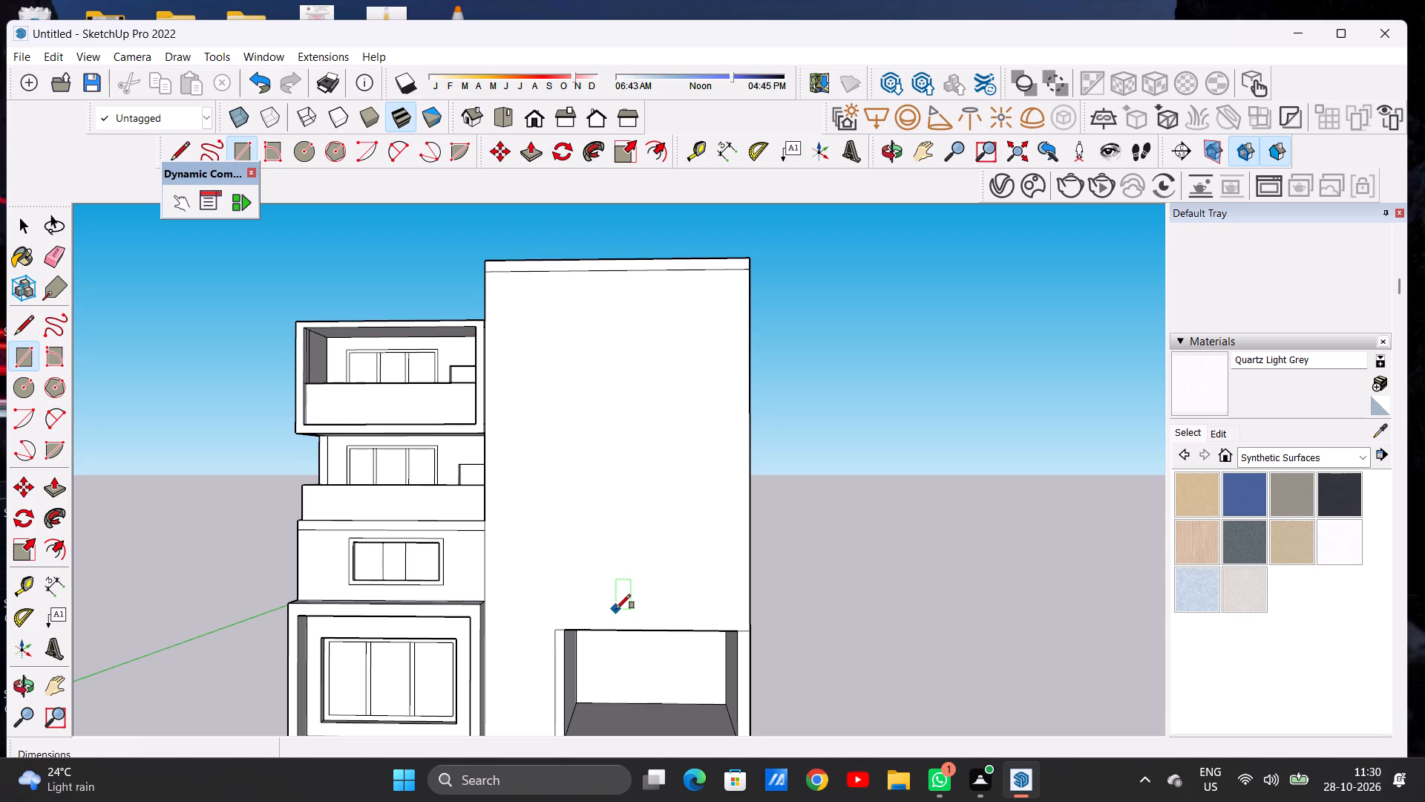
left_click(616, 609)
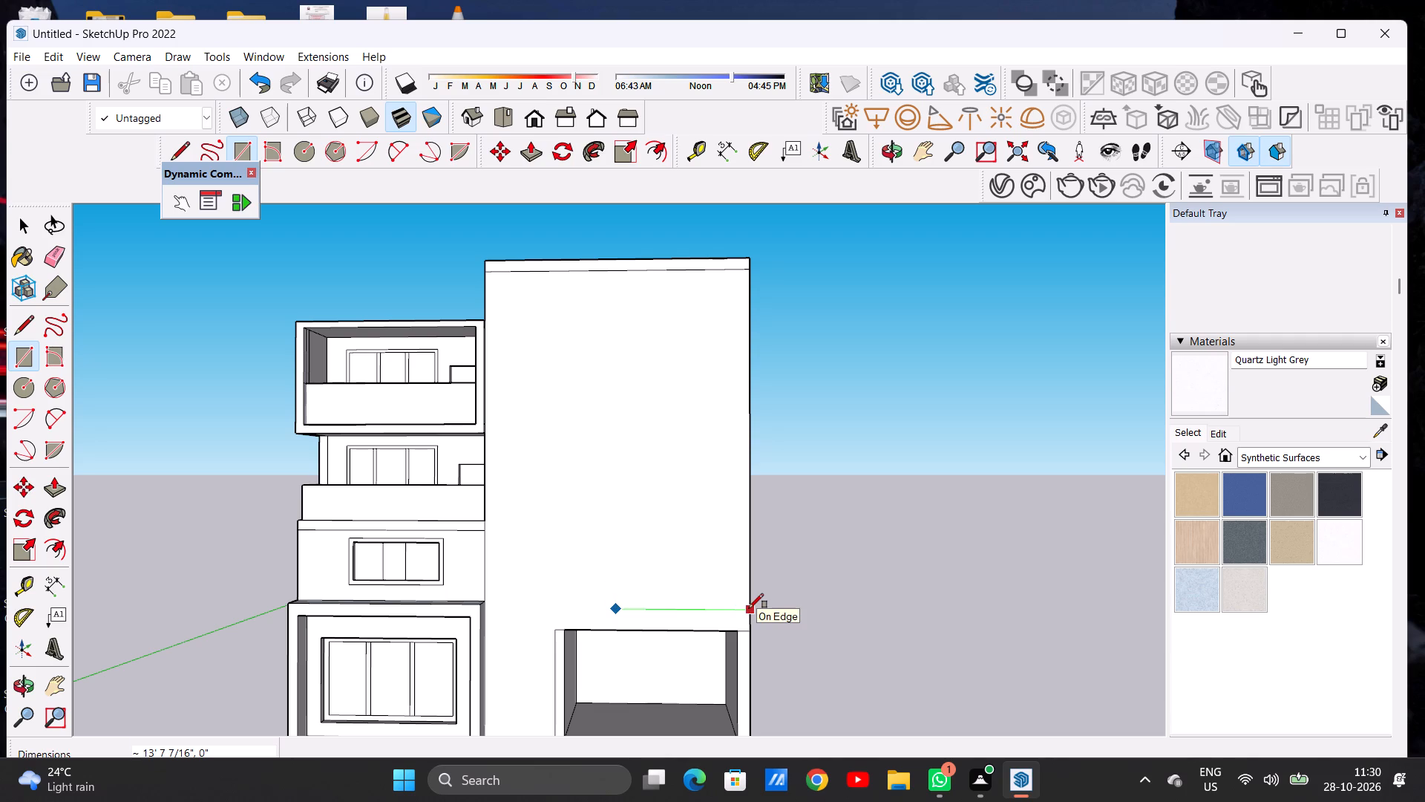
left_click(749, 608)
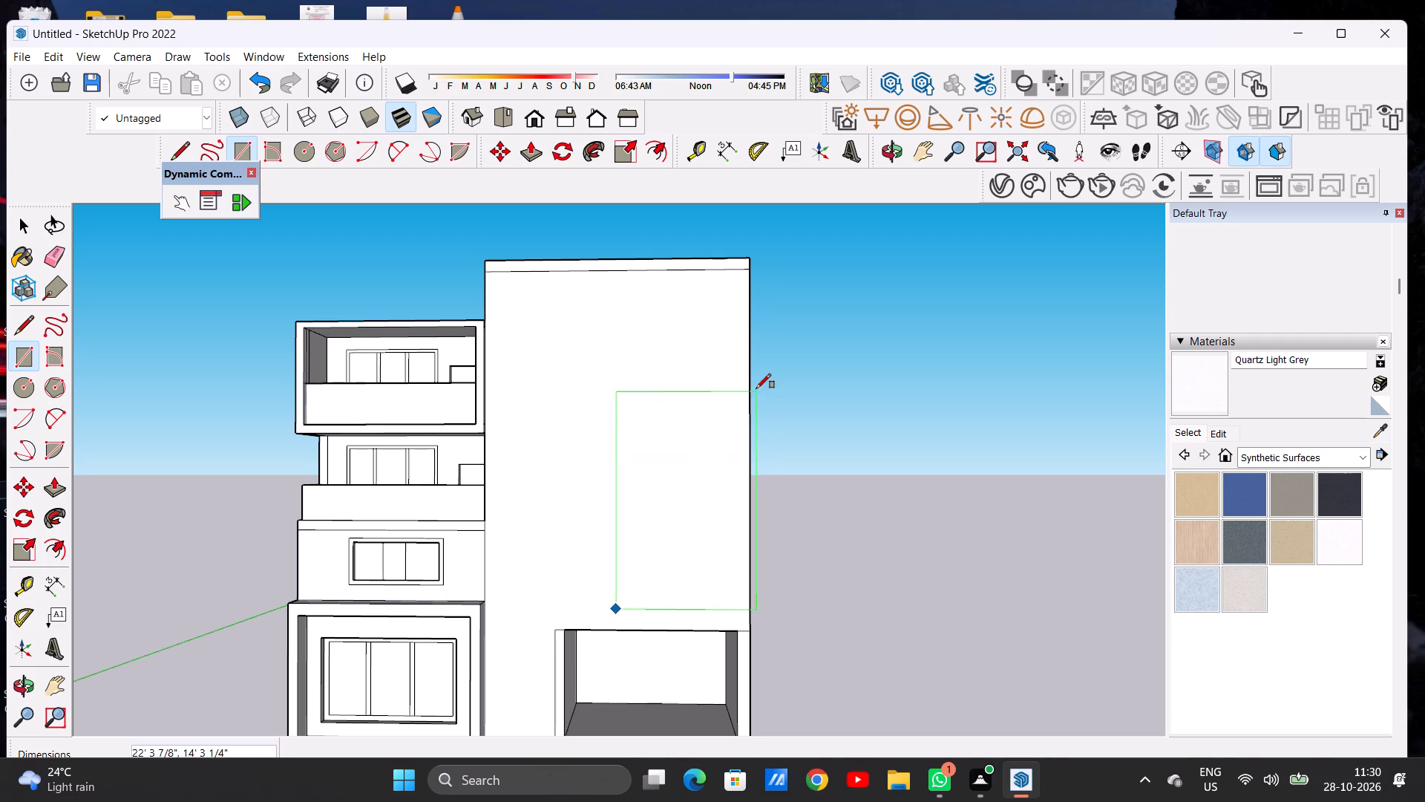
left_click(747, 322)
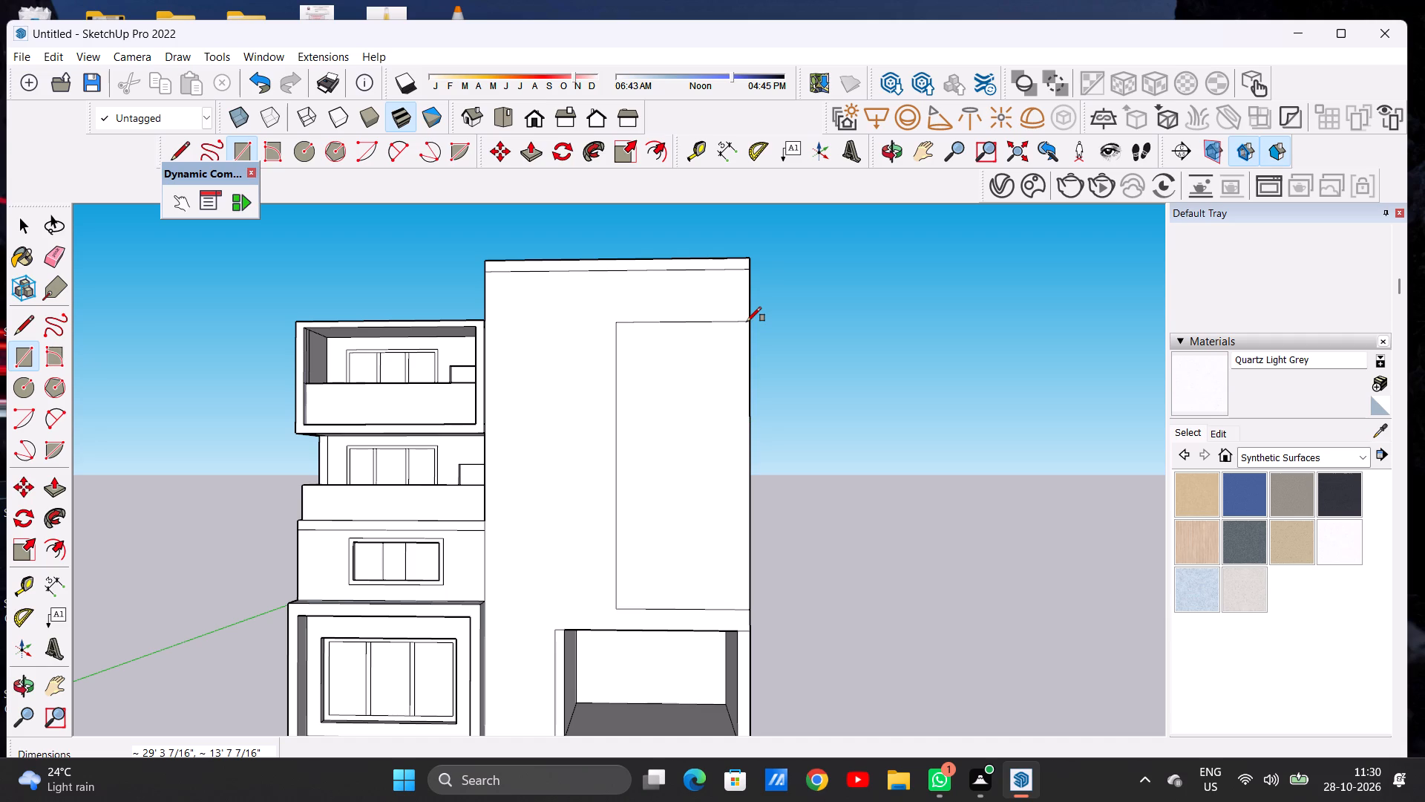
key("space")
Draw an adjoining rectangle about 29' 3" high by 4' 4" wide along the panel's inner vertical edge, toward the balconies.
scroll(576, 313, "down", 2)
scroll(598, 319, "up", 1)
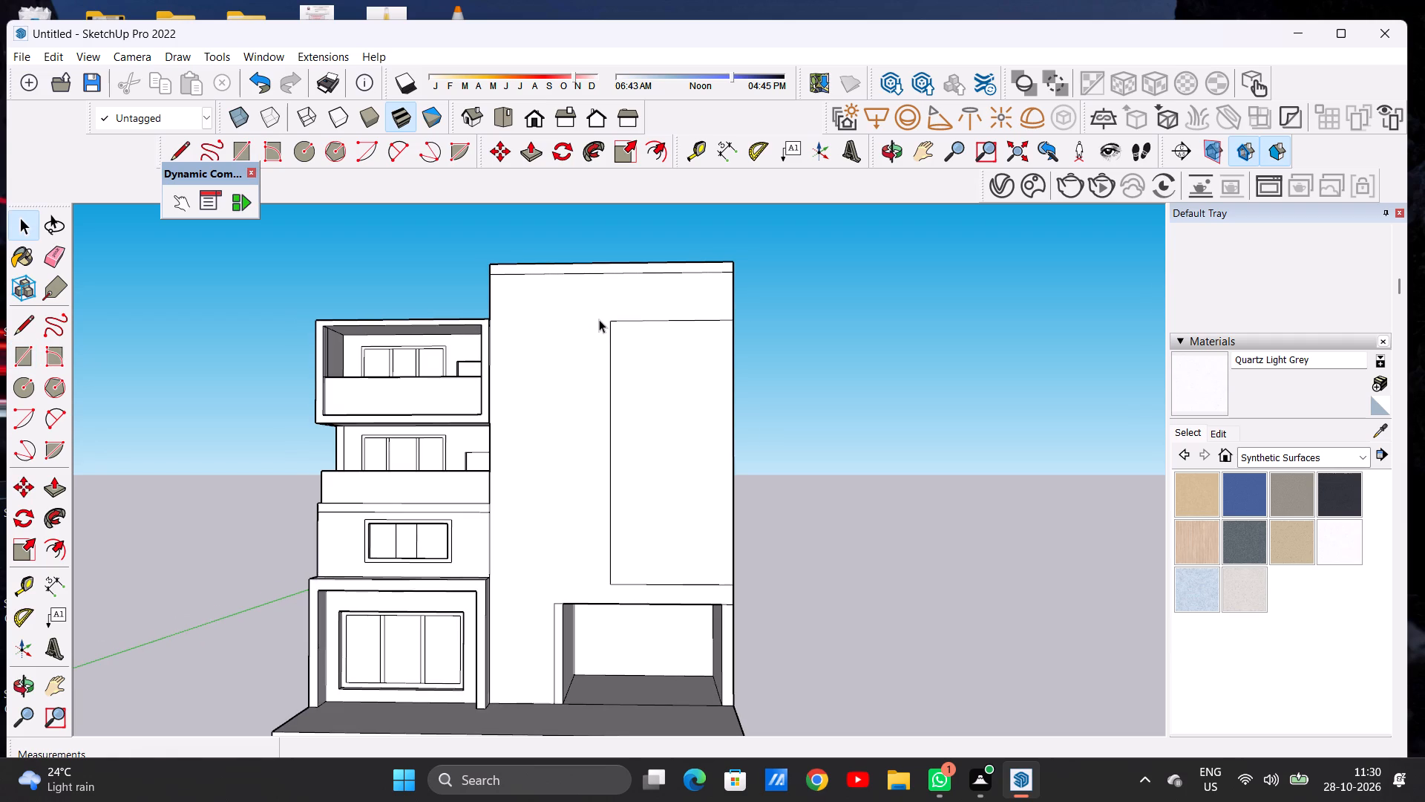
key("r")
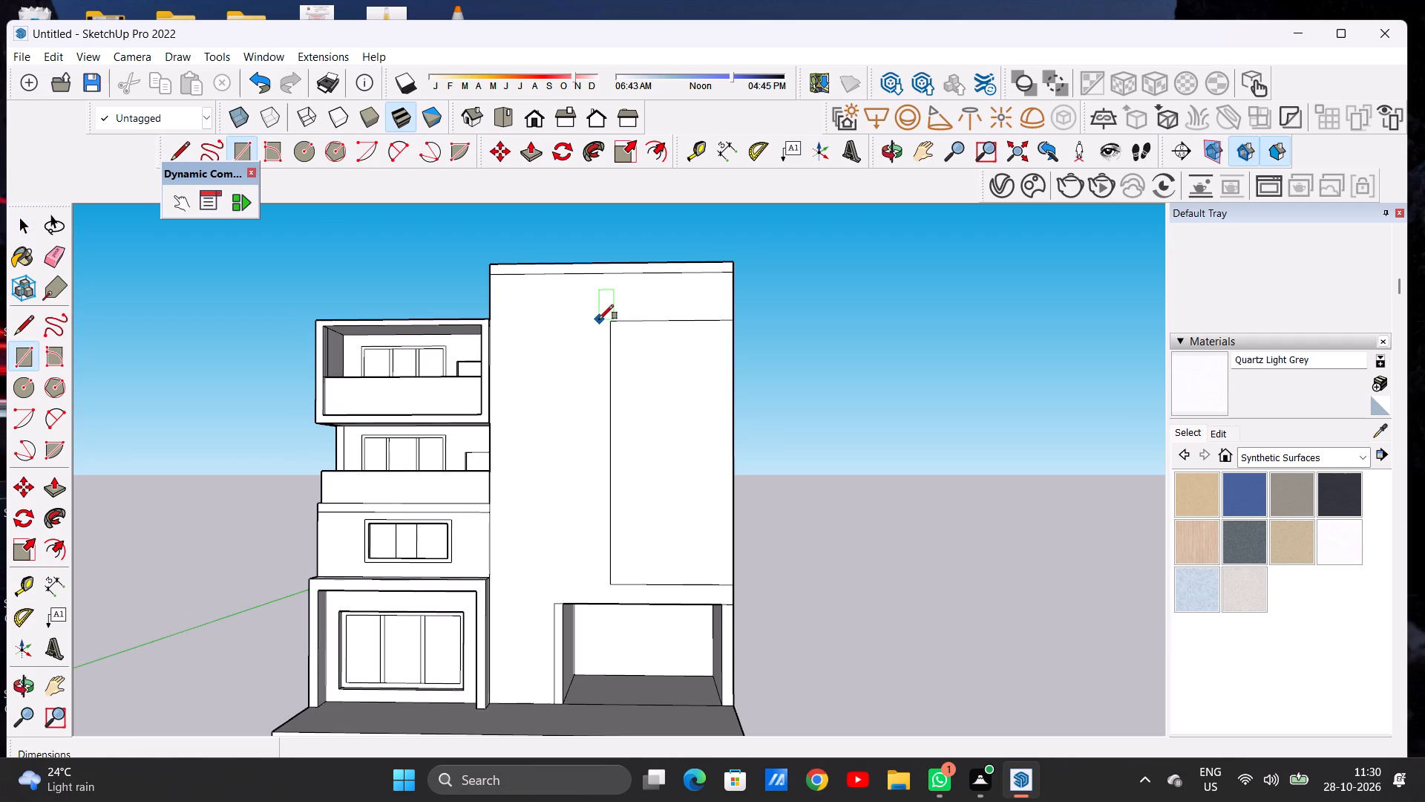
left_click(612, 324)
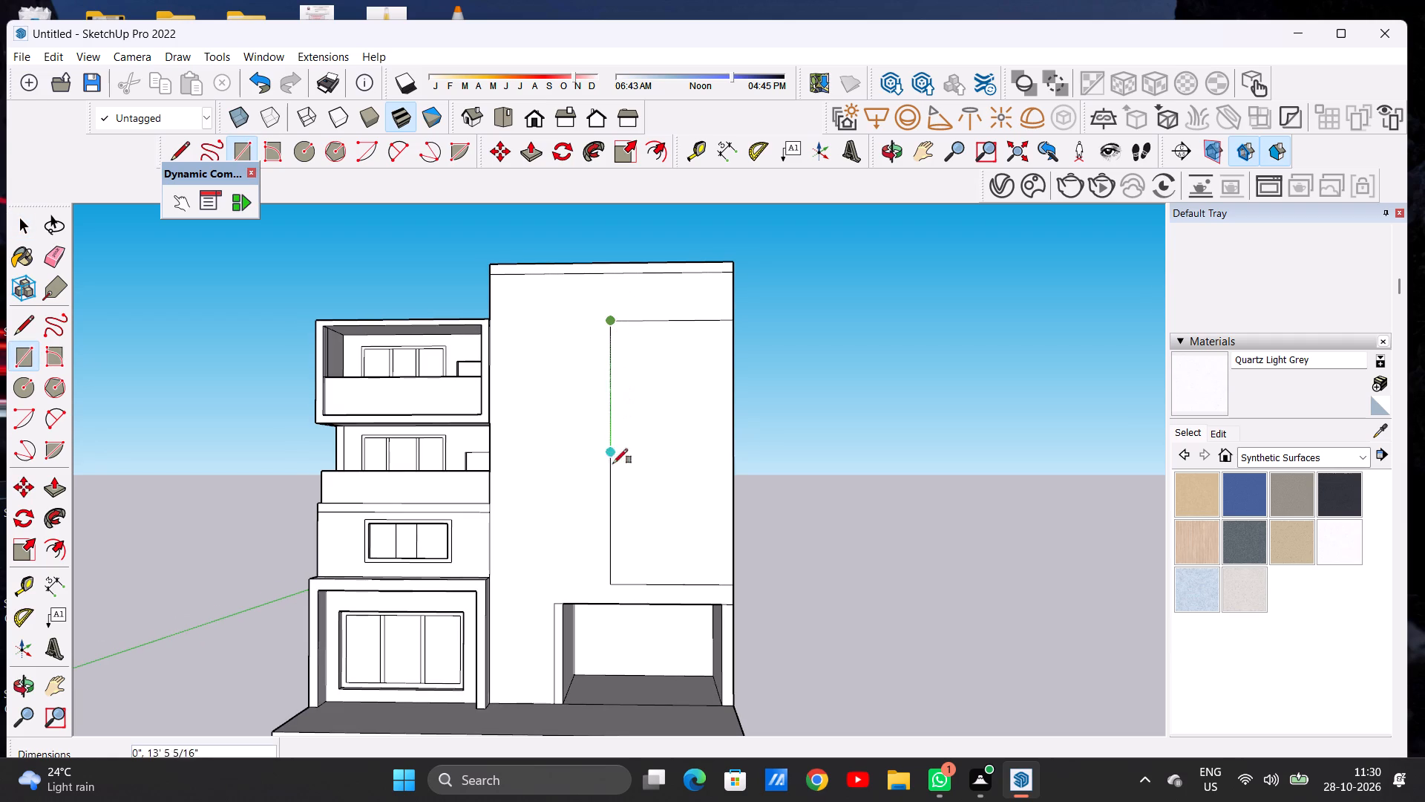
left_click(612, 582)
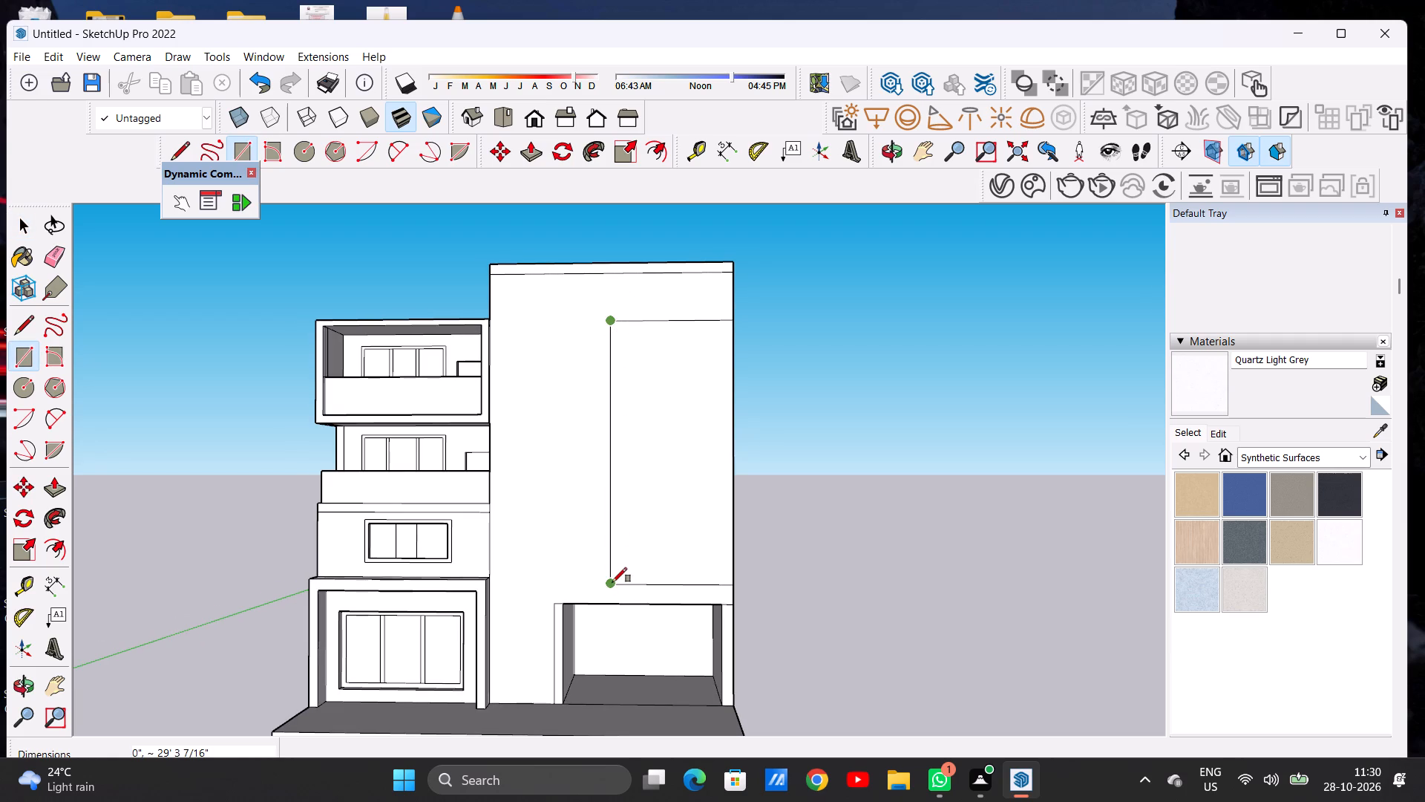
left_click(571, 578)
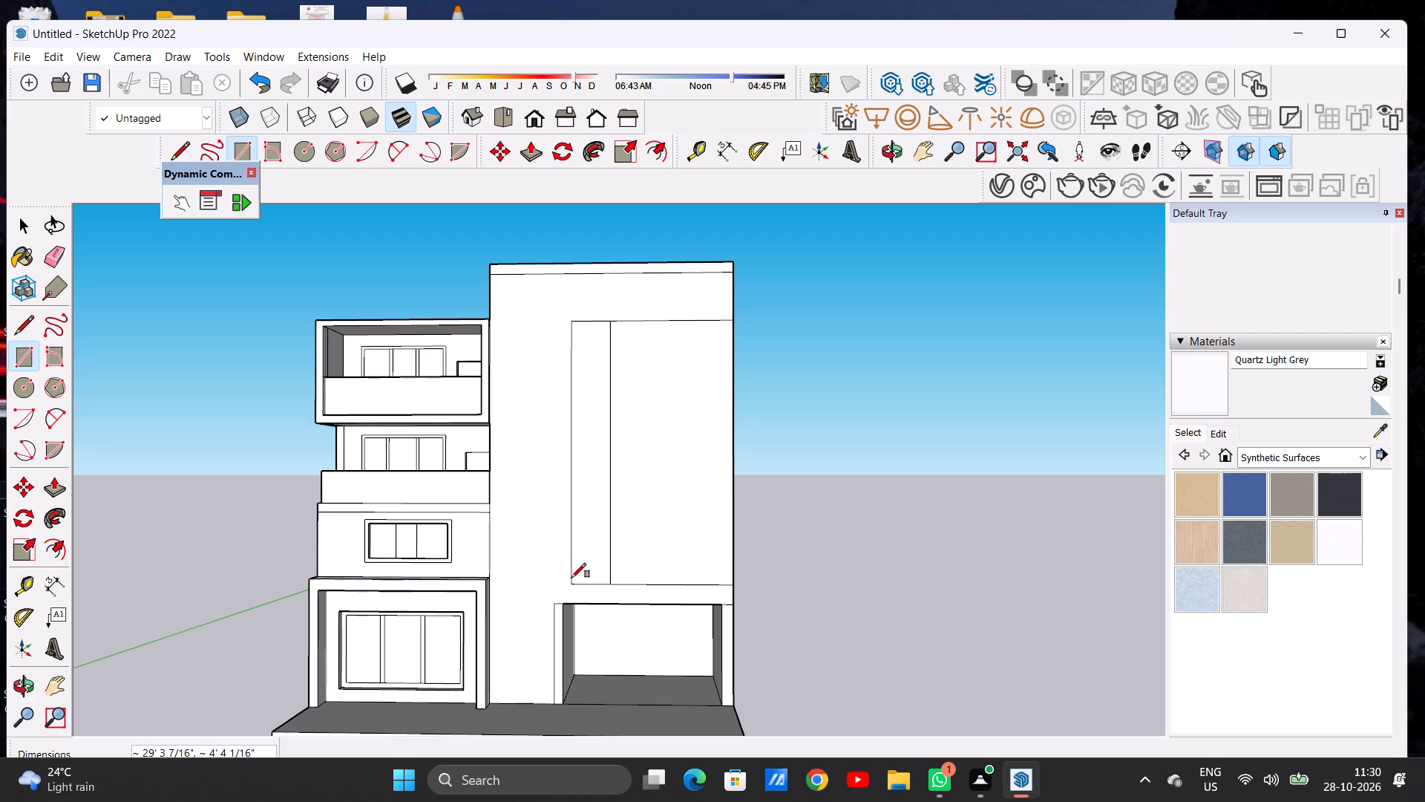
key("space")
Erase the shared vertical line between the two rectangles to merge them into one wide panel.
type("E")
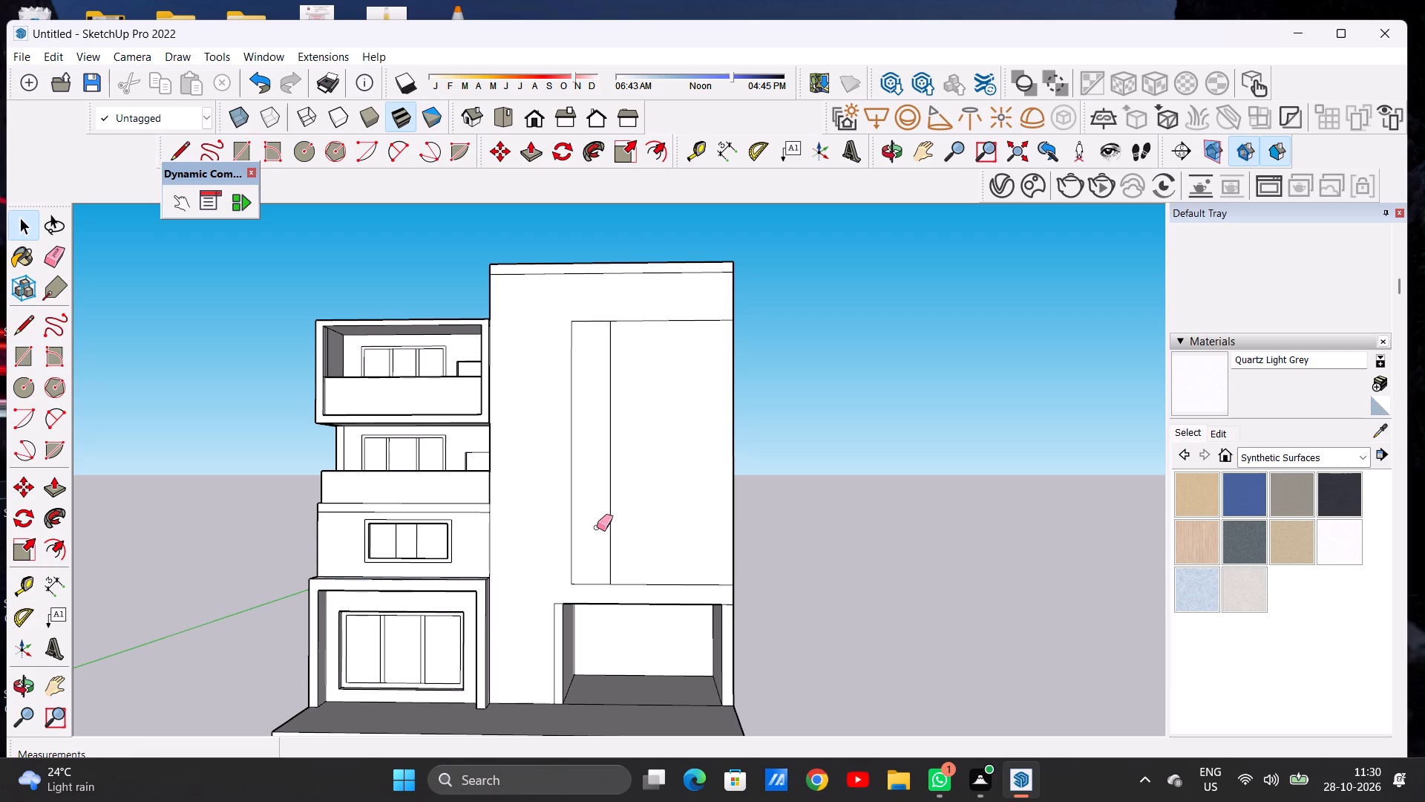
left_click_drag(610, 516, 614, 527)
key("space")
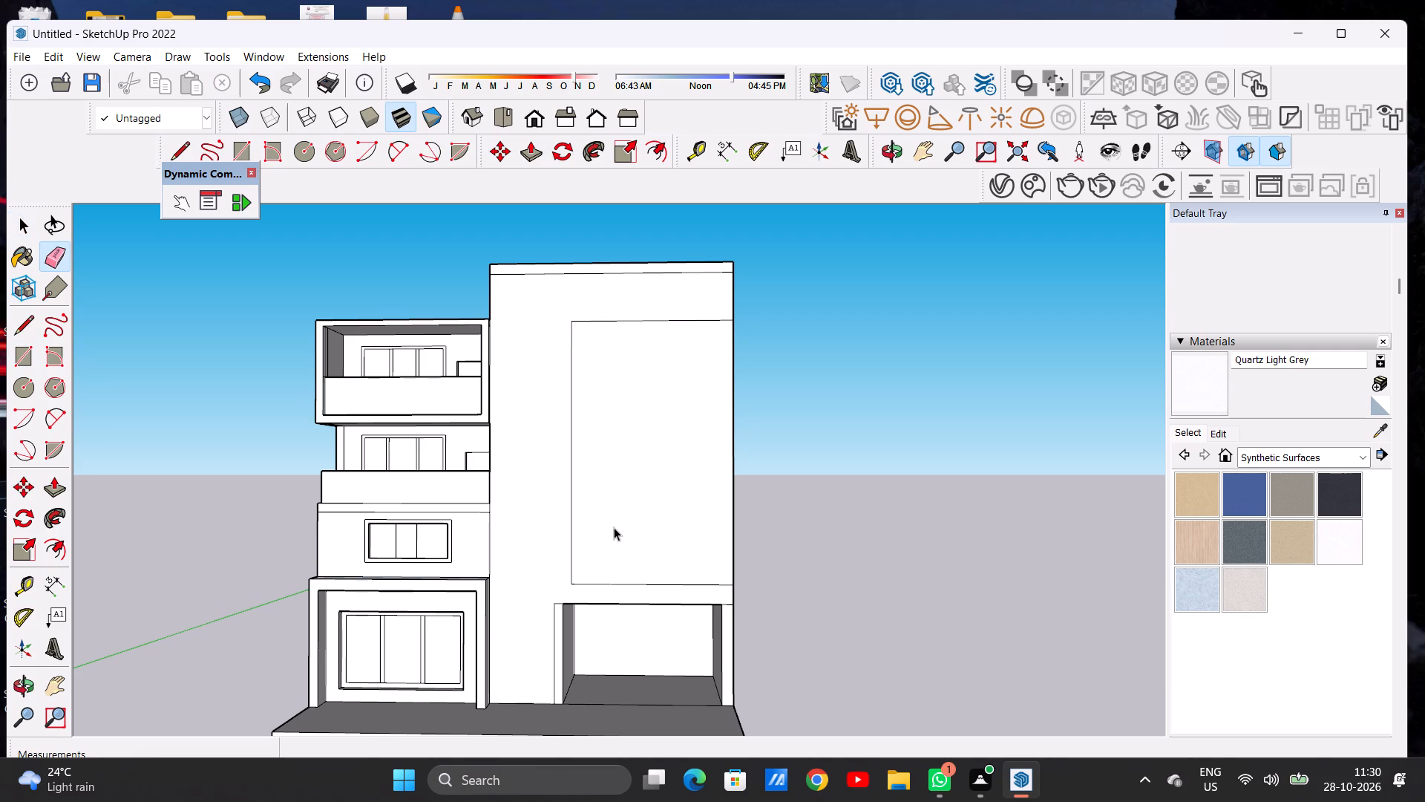
Offset the wide panel's outline inward by about 1' 5" to form a frame border on the tall wall.
scroll(527, 506, "down", 6)
scroll(632, 501, "up", 6)
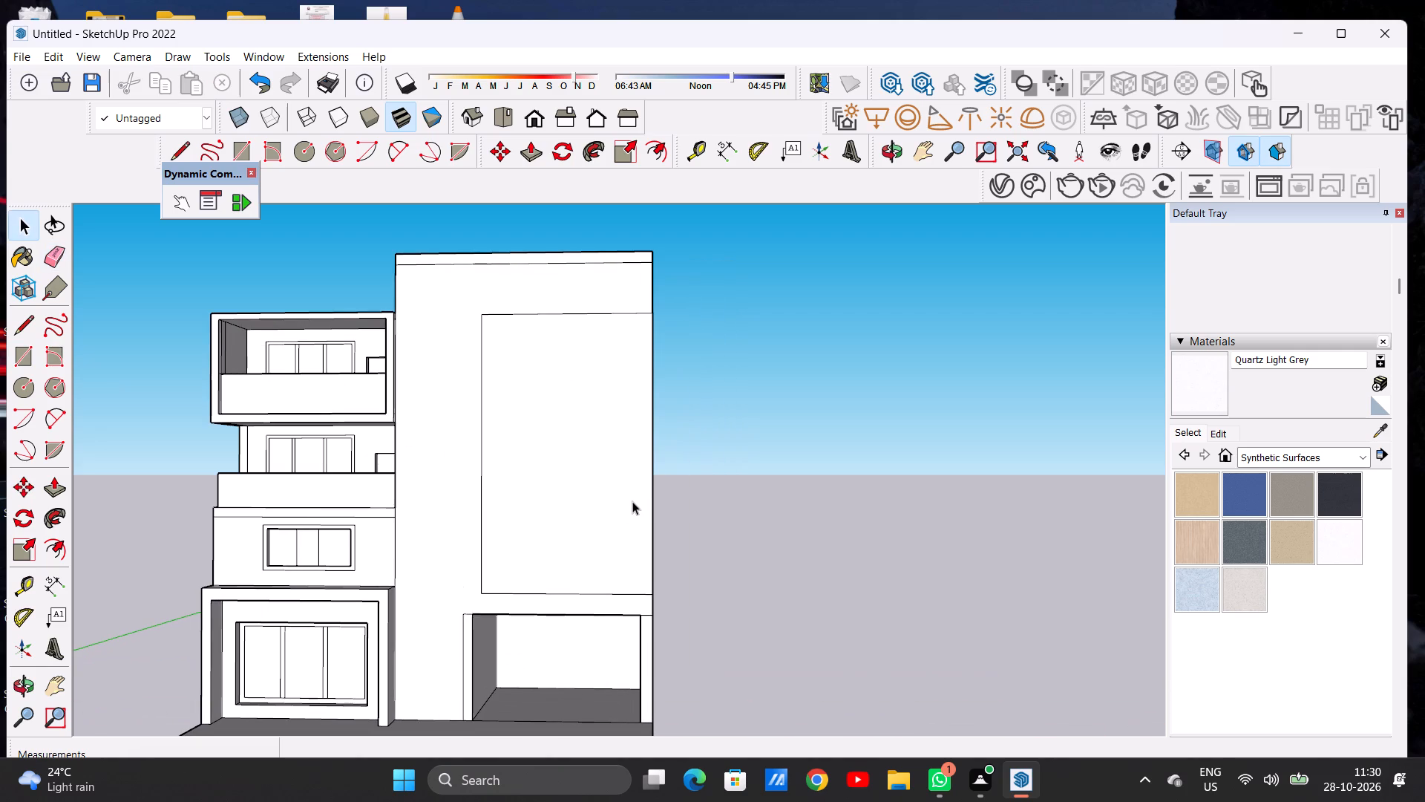
type("OF")
left_click(563, 338)
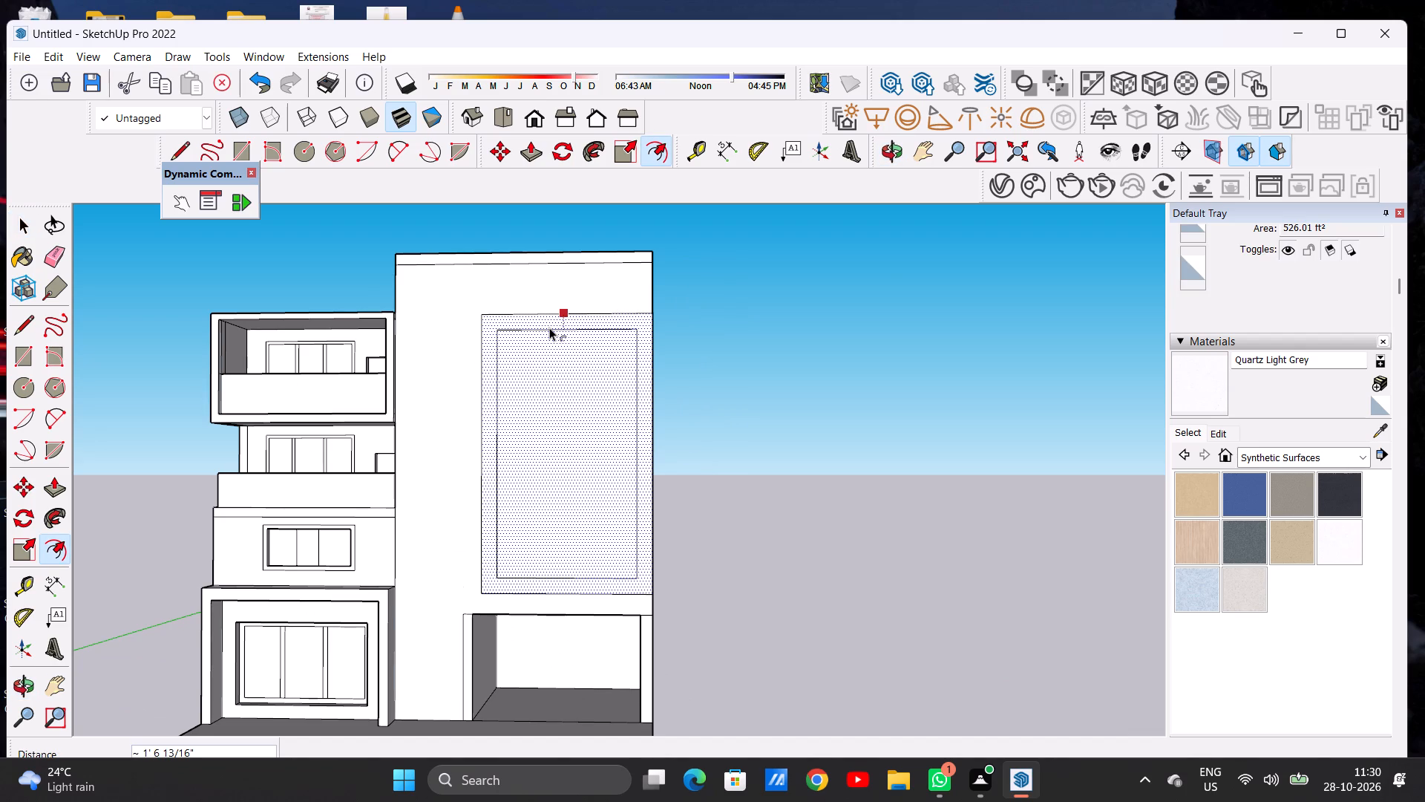
left_click(549, 327)
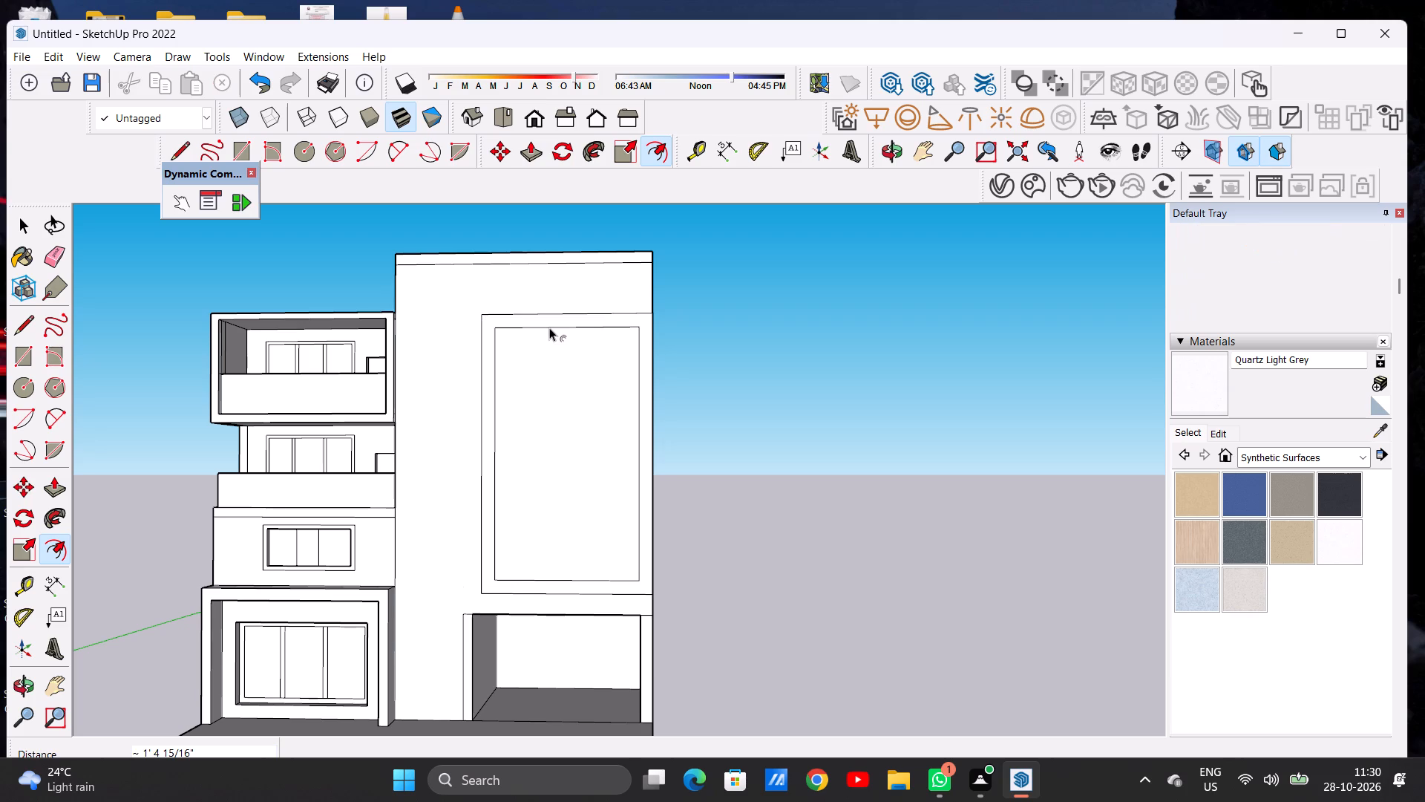
key("space")
Draw a vertical line about 26' 6" long just inside the inner rectangle's edge nearest the building's outer corner, spanning its full height.
key("l")
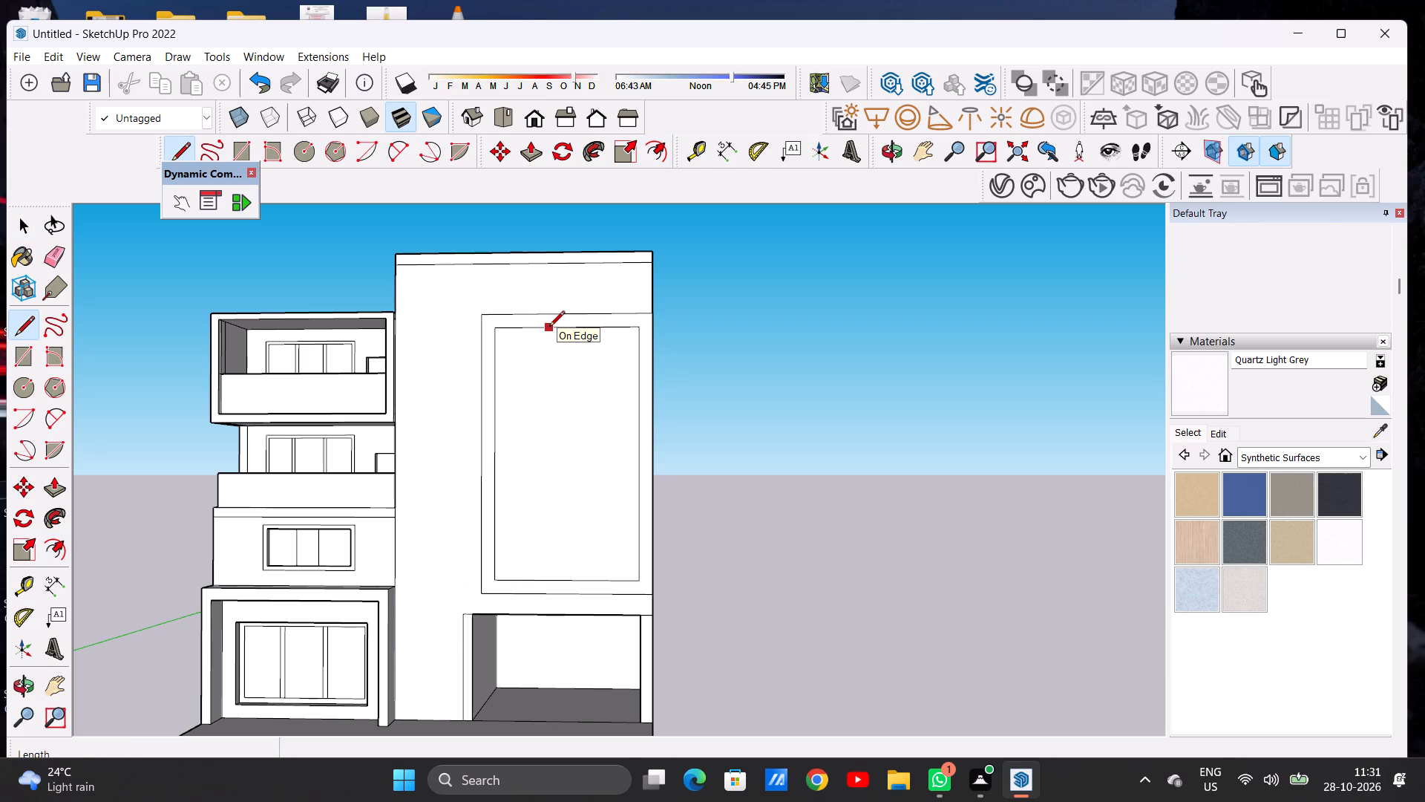
scroll(586, 468, "up", 2)
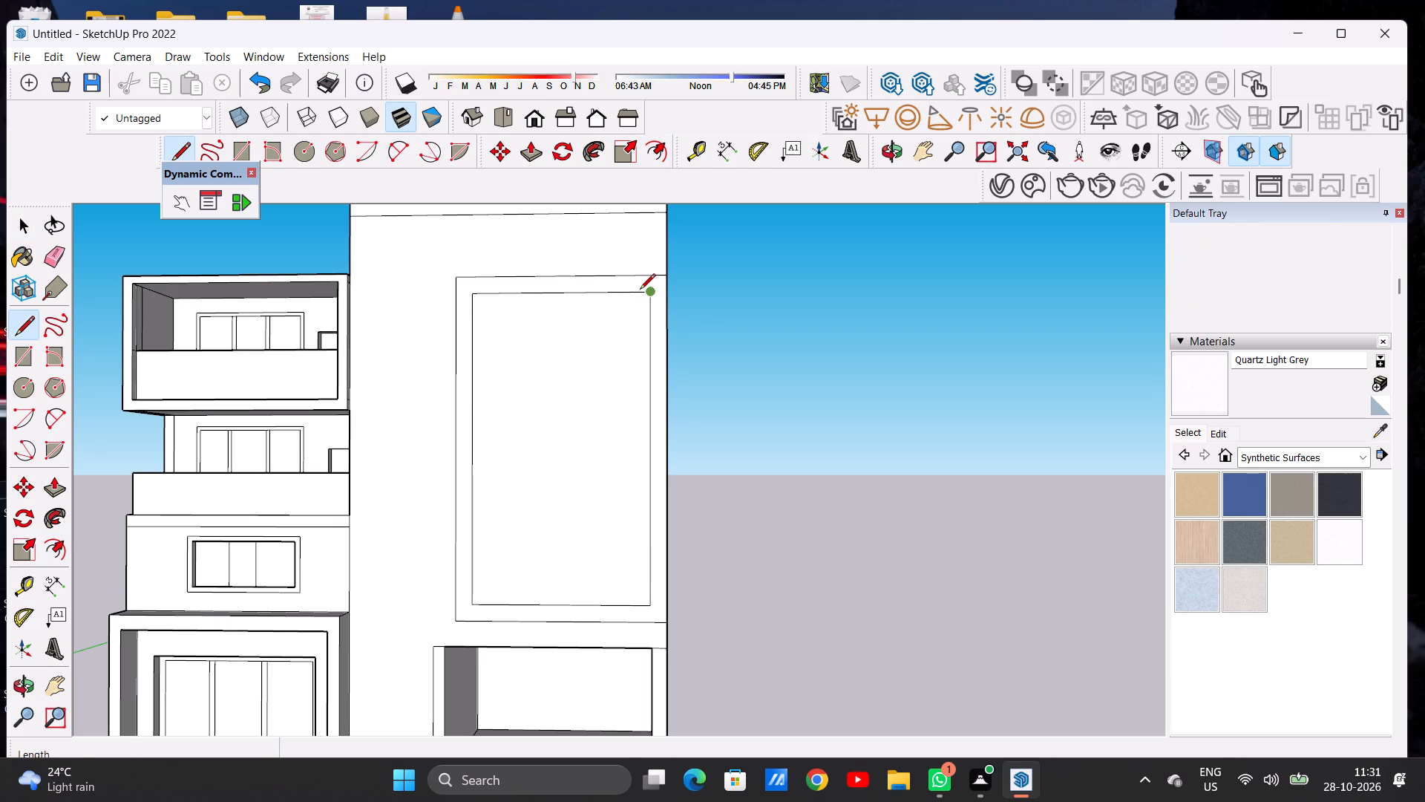
left_click(637, 291)
left_click(638, 604)
key("space")
Erase the inner rectangle's original outer vertical edge and the leftover horizontal stubs beyond the new line.
type("E")
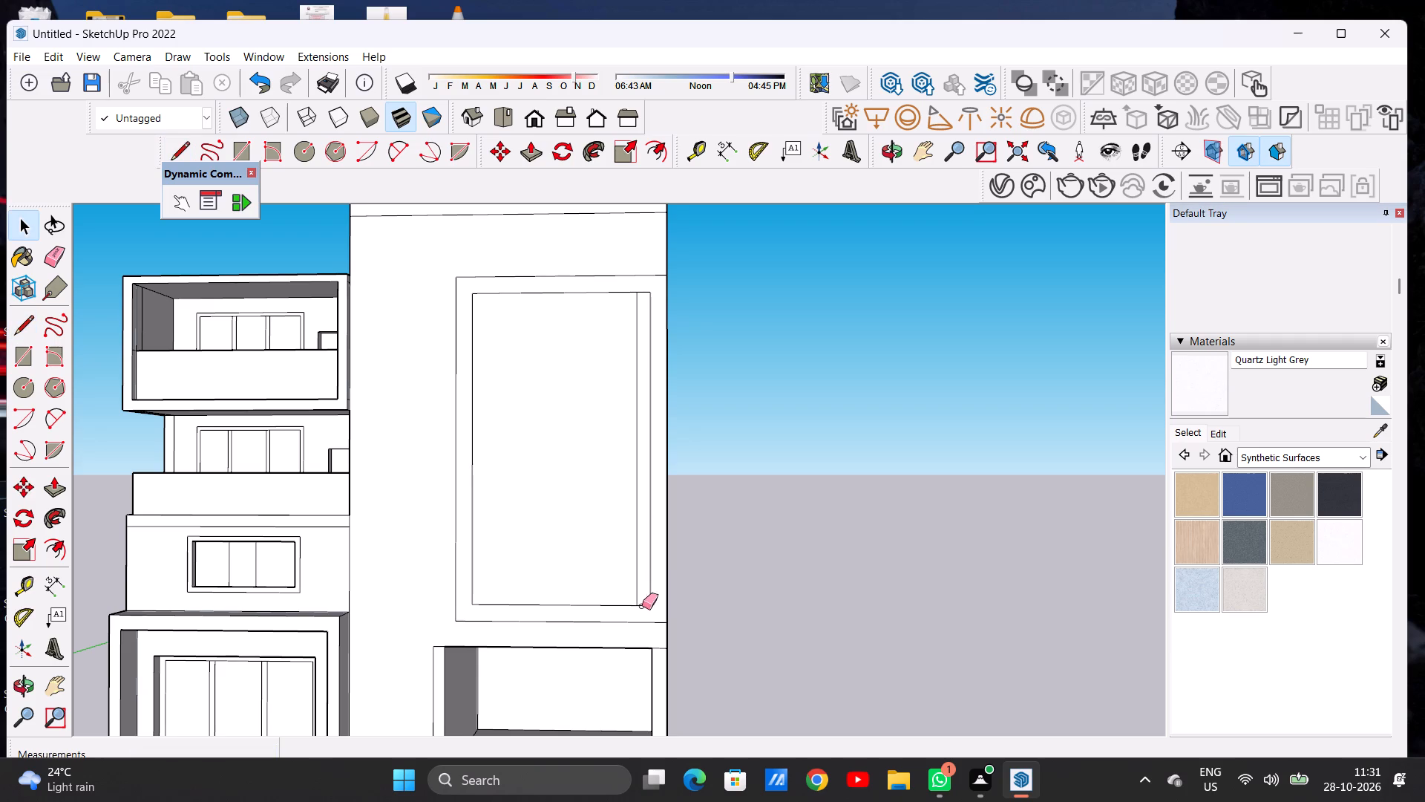
scroll(643, 604, "up", 4)
left_click_drag(653, 598, 645, 615)
scroll(649, 612, "down", 2)
scroll(649, 620, "up", 1)
scroll(649, 620, "down", 8)
scroll(644, 370, "up", 7)
scroll(644, 373, "down", 1)
left_click_drag(643, 389, 649, 400)
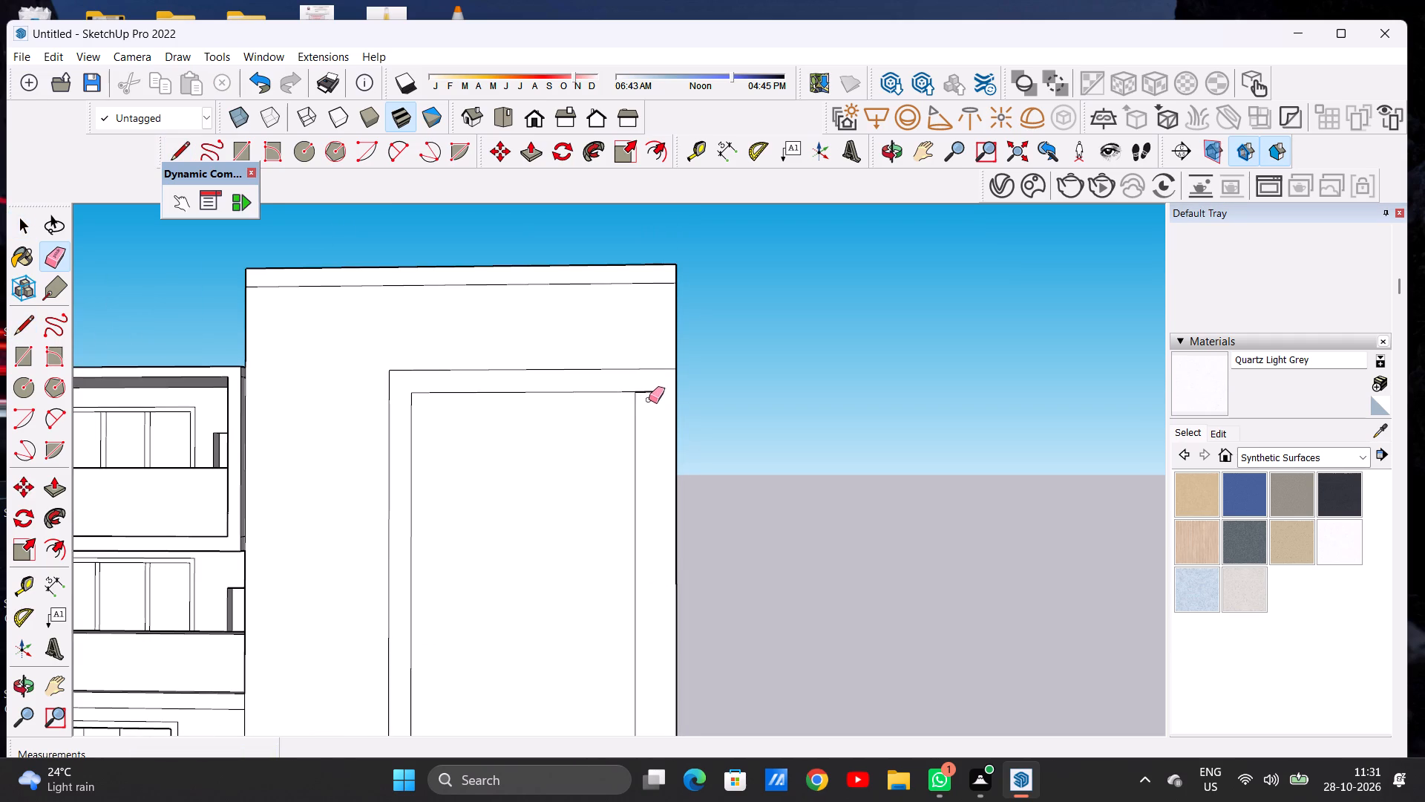
left_click_drag(649, 400, 650, 402)
key("space")
Examine the framed panel's proportions up close and against the whole front elevation, including from an oblique angle.
scroll(644, 371, "down", 11)
scroll(652, 434, "up", 5)
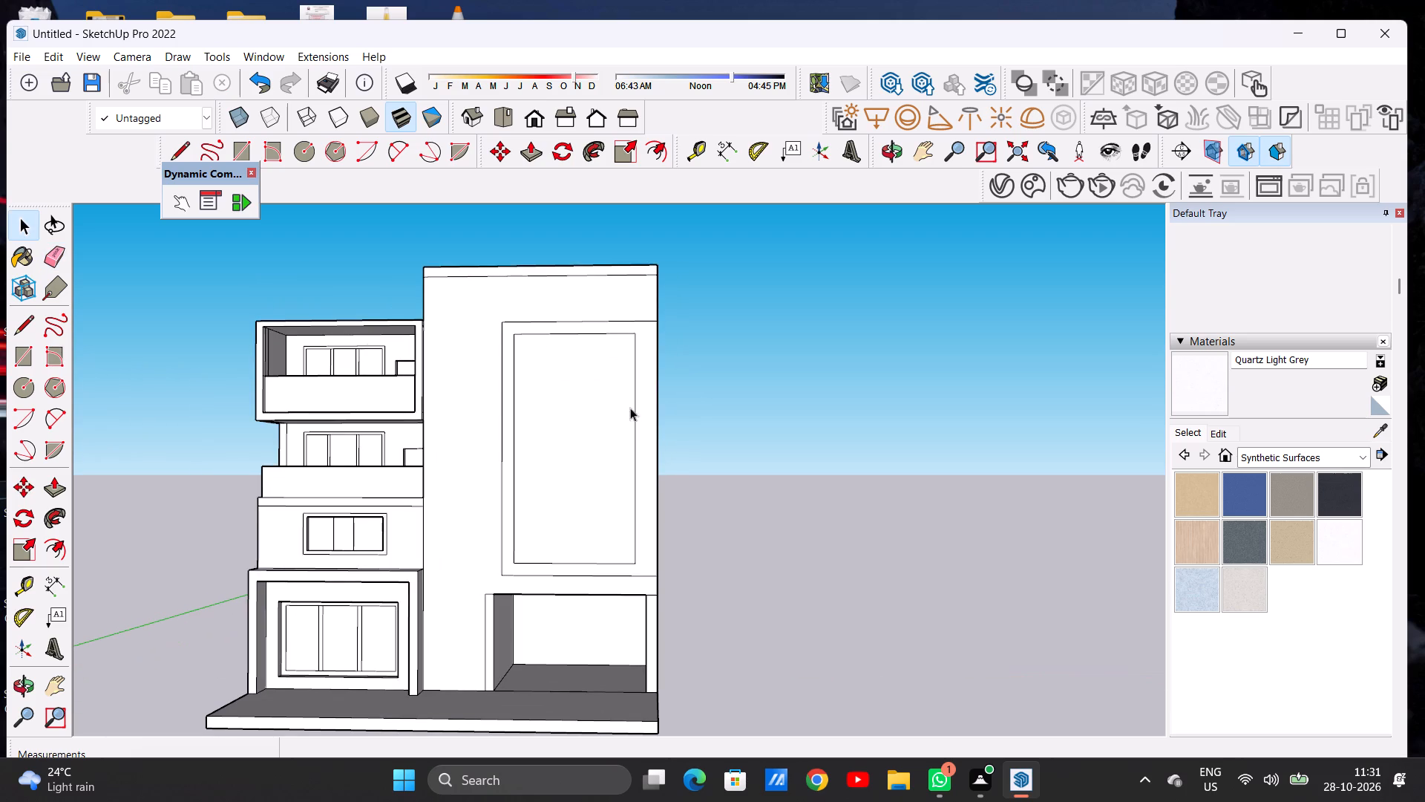
scroll(646, 362, "down", 1)
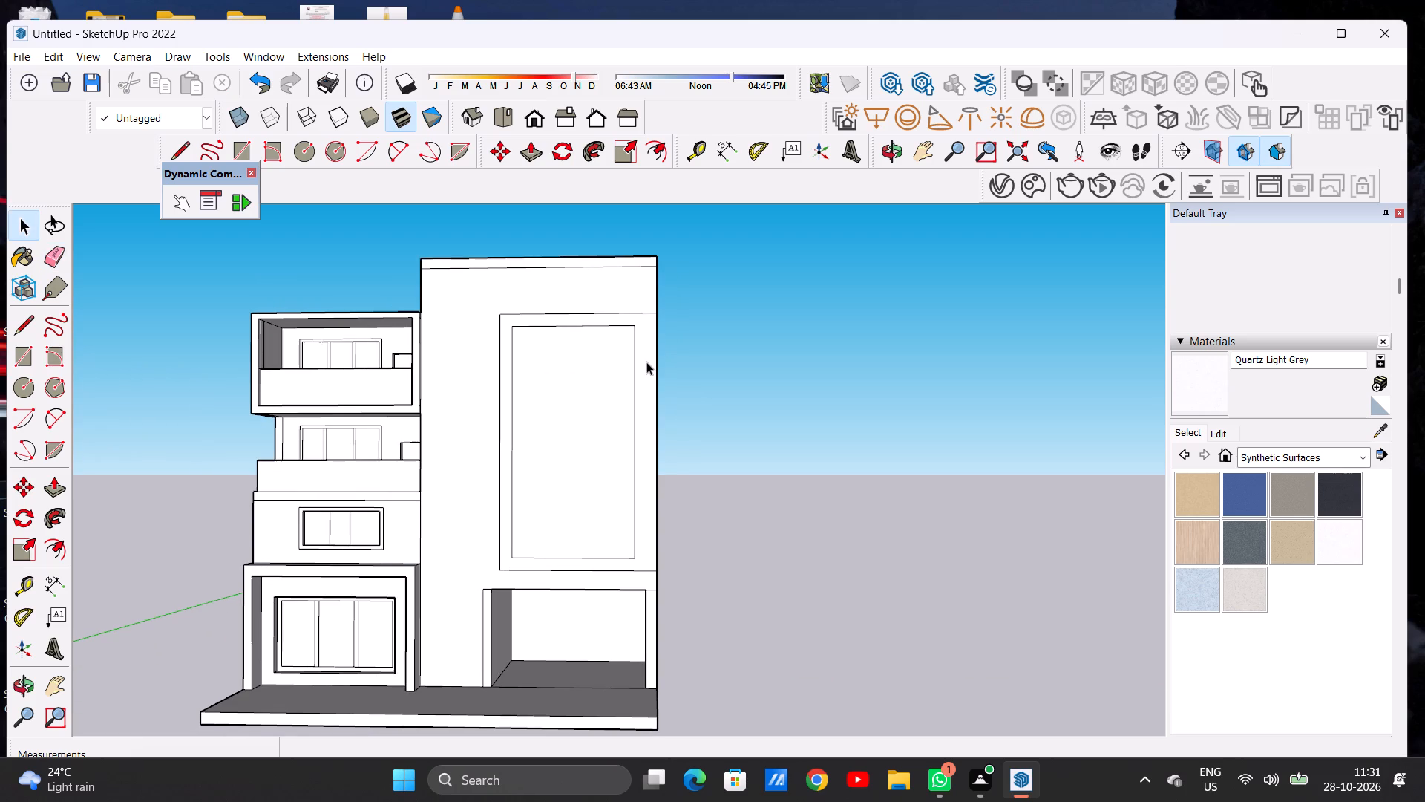
scroll(710, 366, "down", 1)
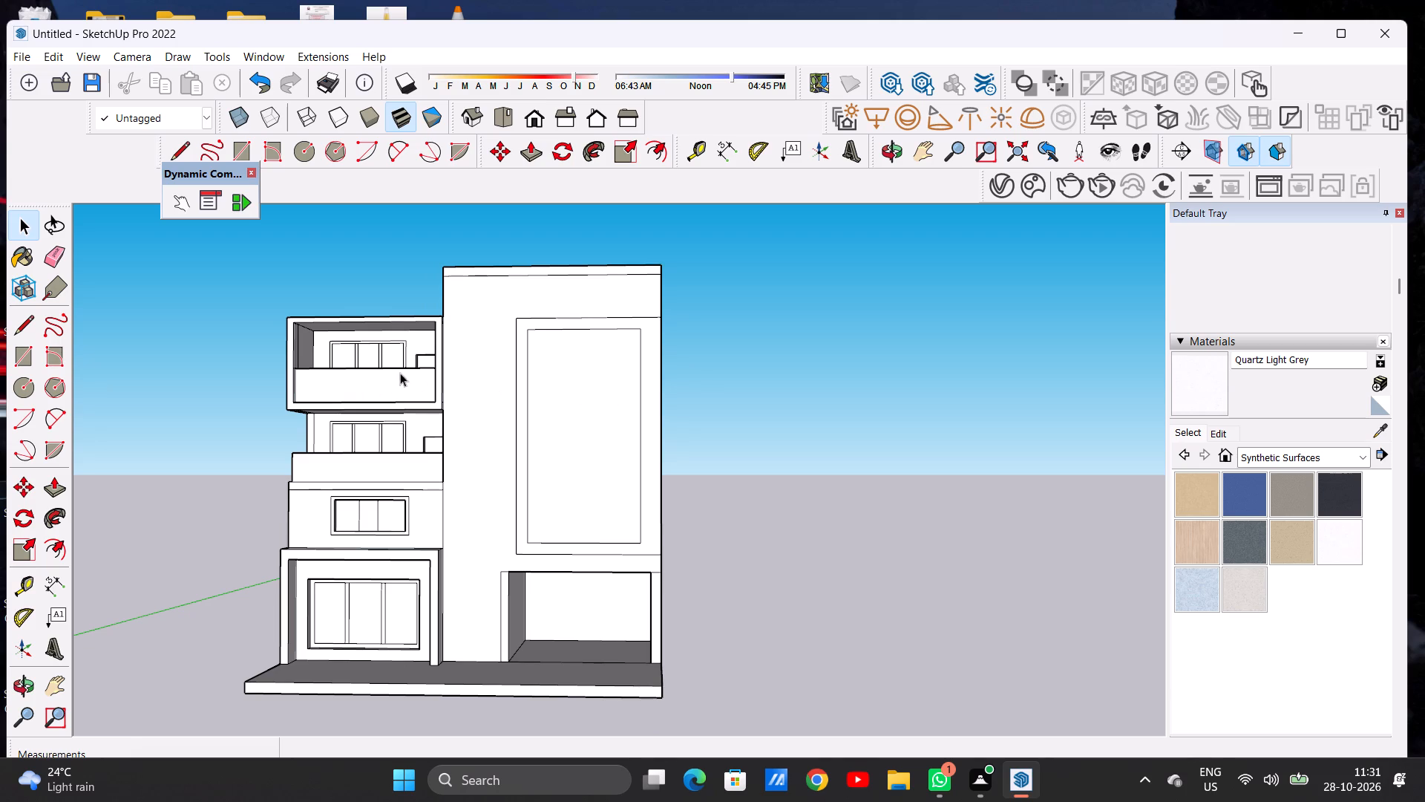
middle_click_drag(585, 385, 422, 440)
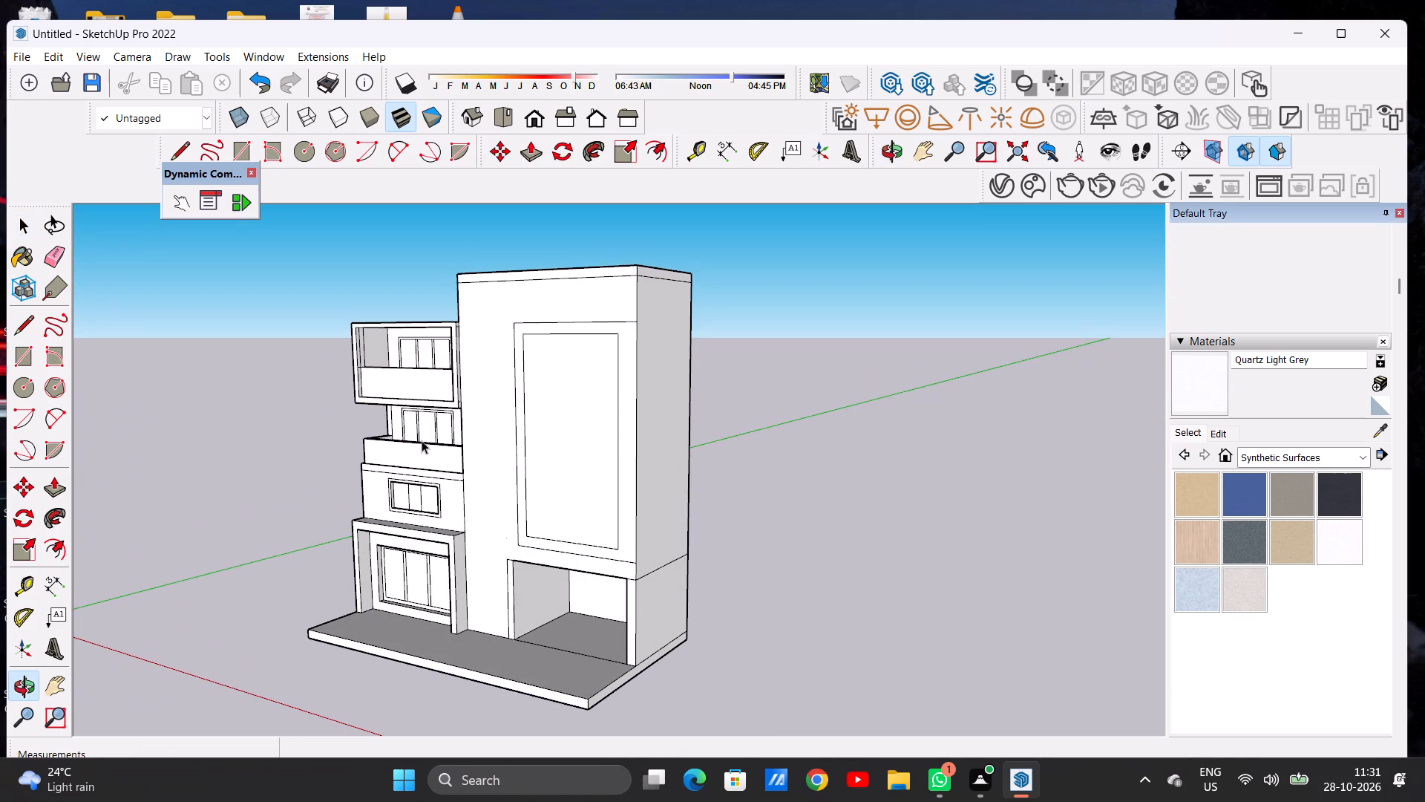
middle_click_drag(535, 411, 703, 391)
scroll(572, 382, "down", 4)
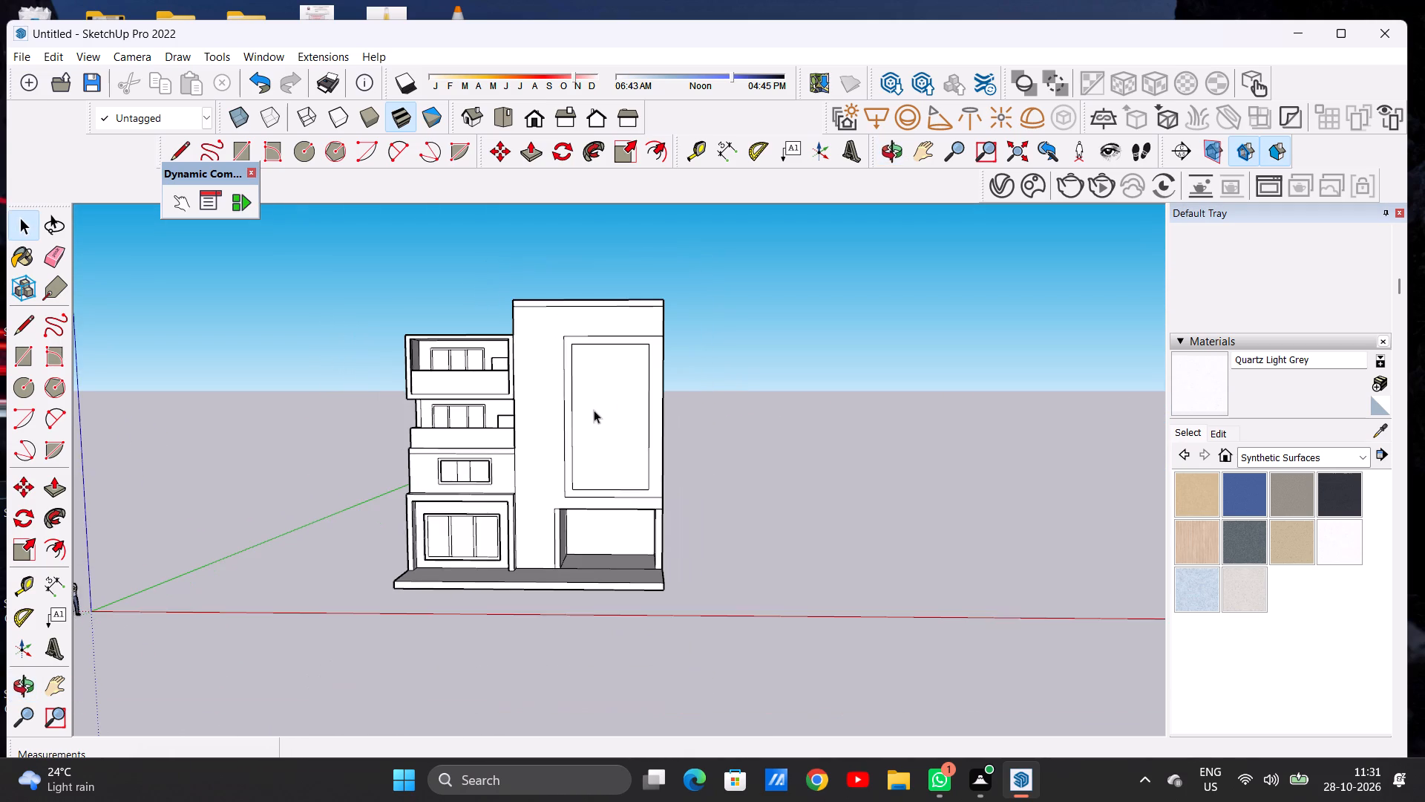
middle_click_drag(598, 409, 600, 385)
scroll(631, 376, "up", 3)
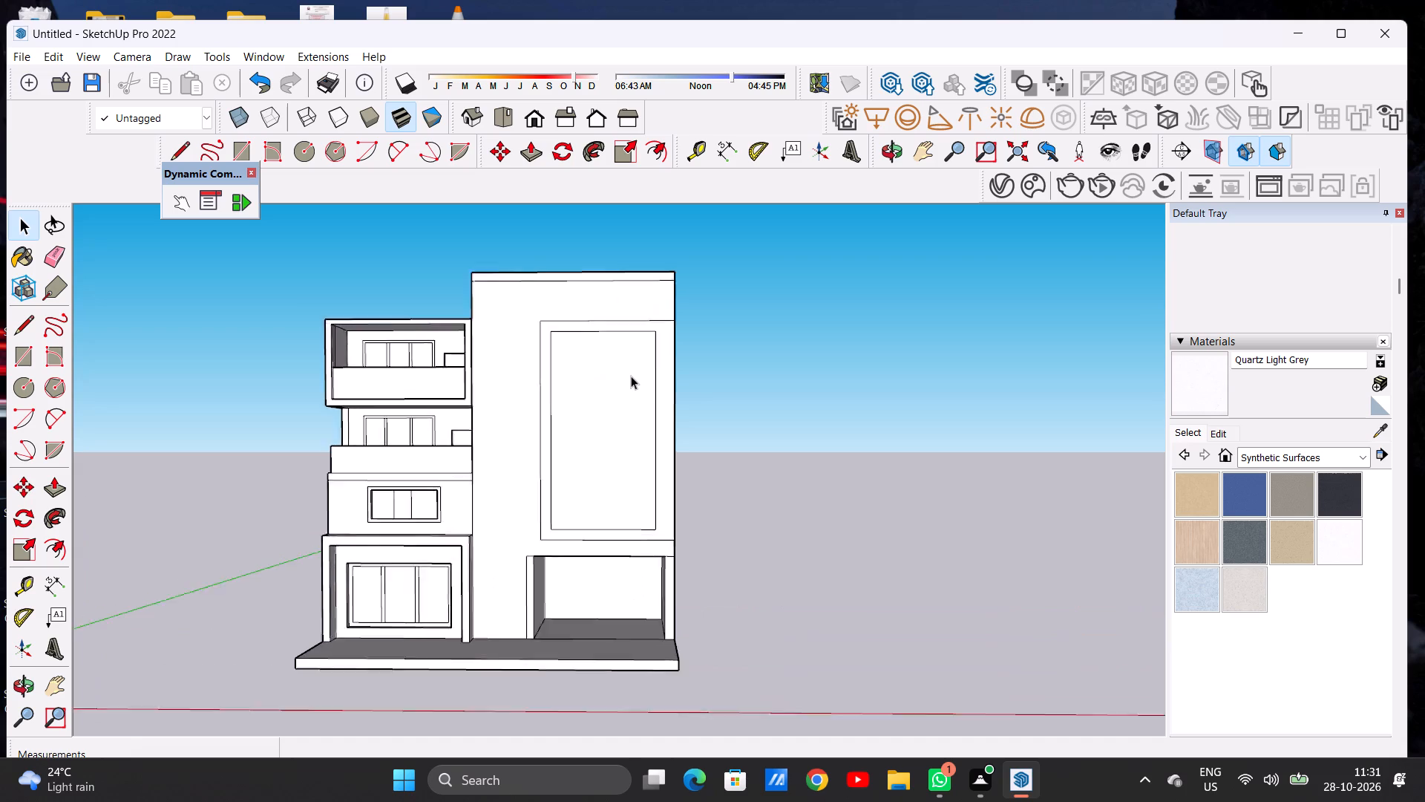
scroll(631, 376, "up", 1)
middle_click_drag(619, 383, 597, 405)
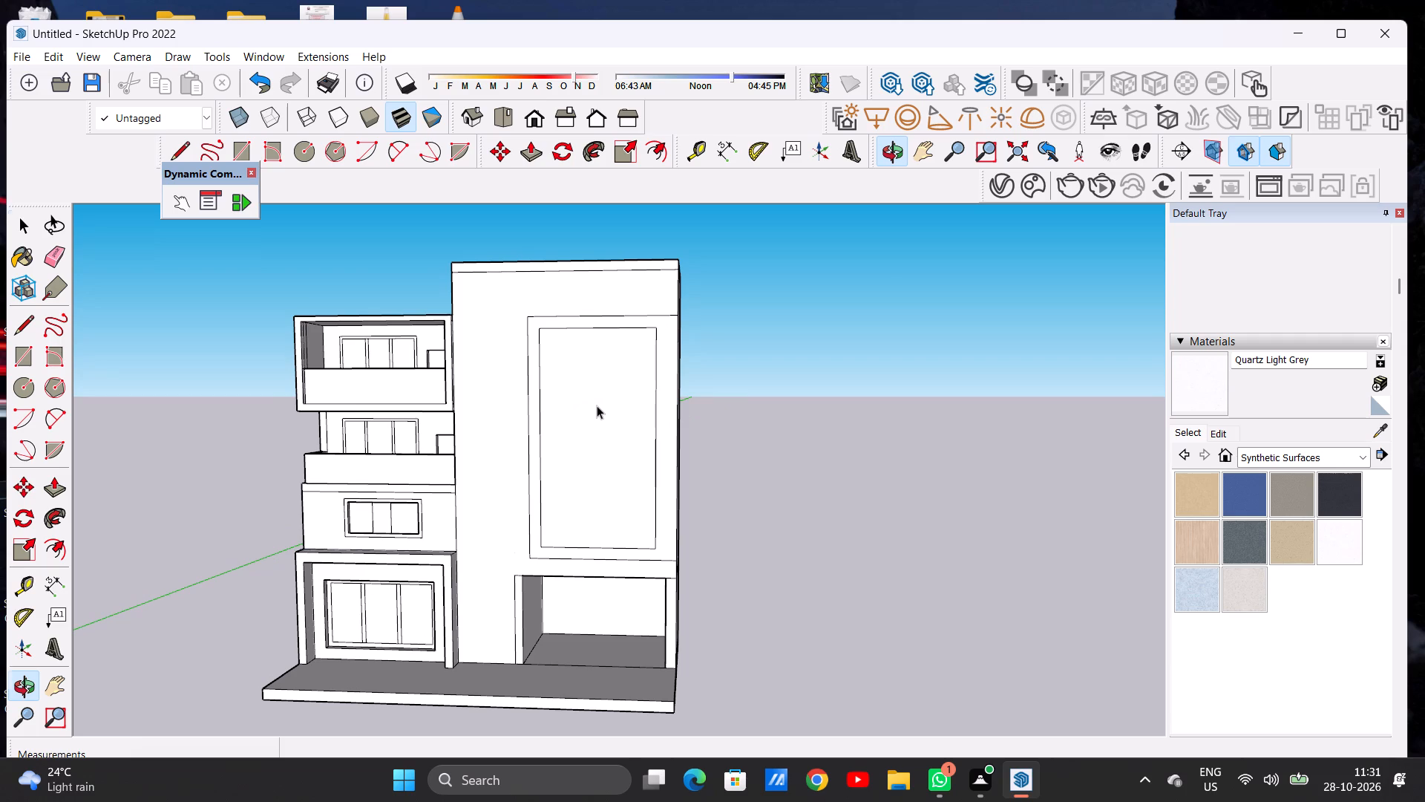
scroll(550, 436, "down", 5)
middle_click_drag(576, 431, 589, 428)
scroll(580, 421, "up", 9)
scroll(597, 317, "up", 2)
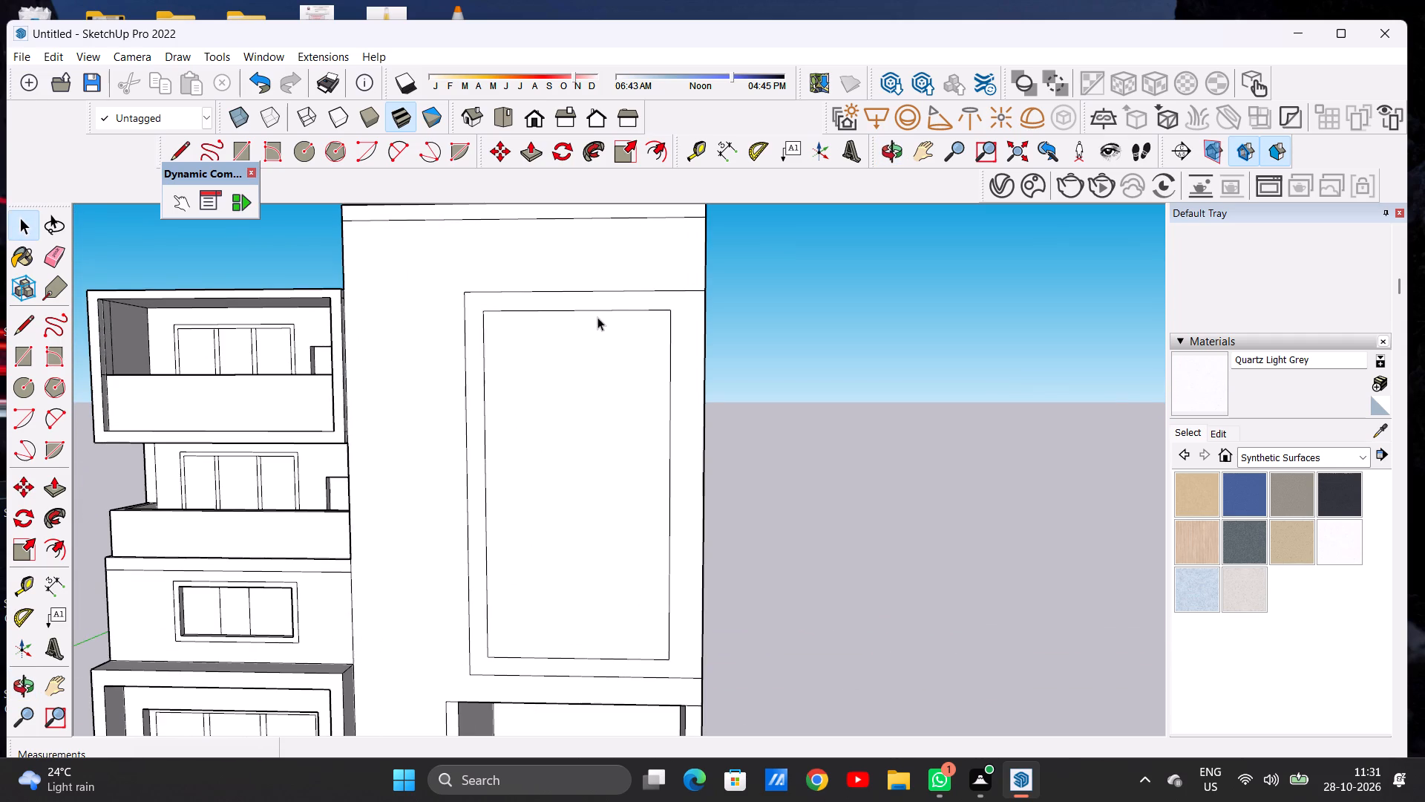
scroll(612, 423, "up", 1)
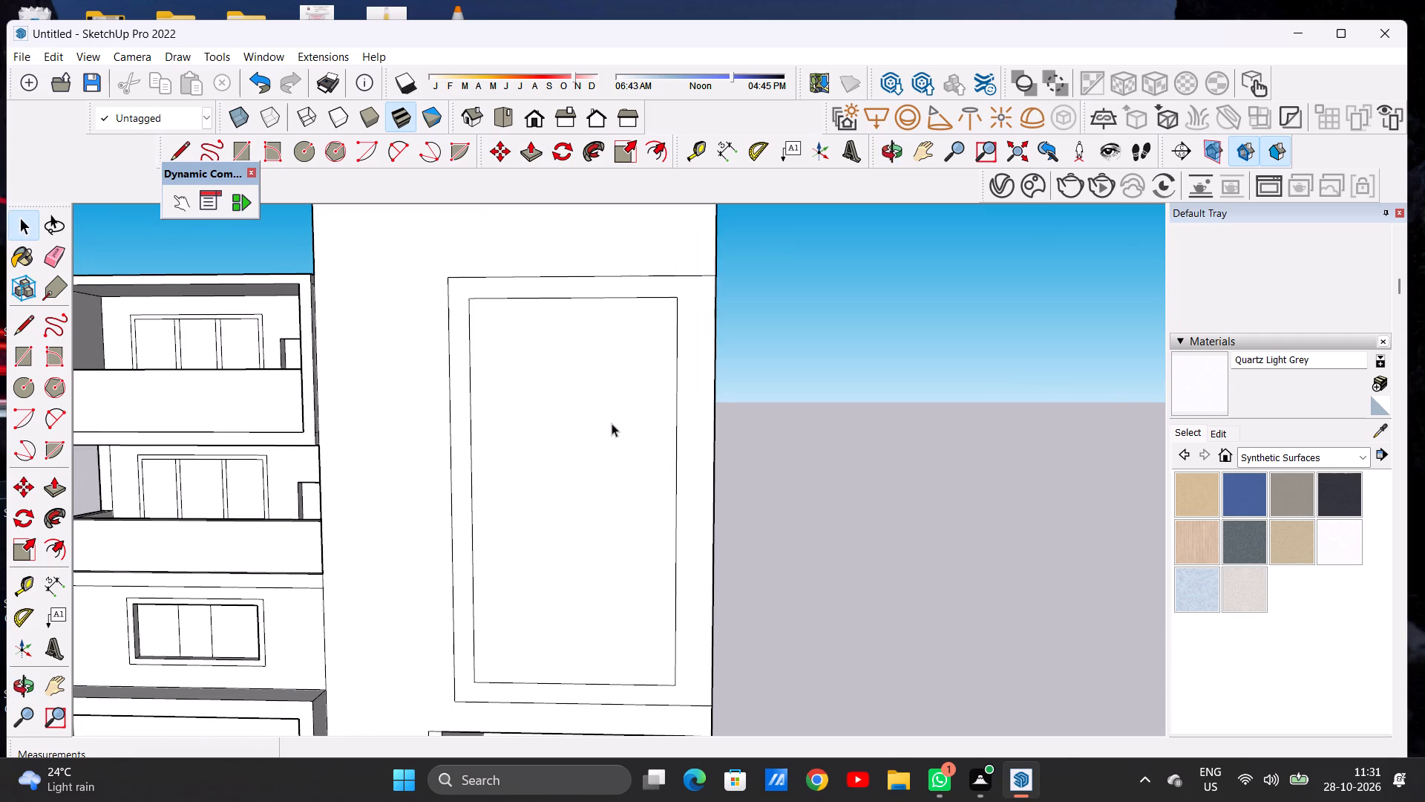
scroll(612, 417, "down", 1)
scroll(609, 486, "up", 1)
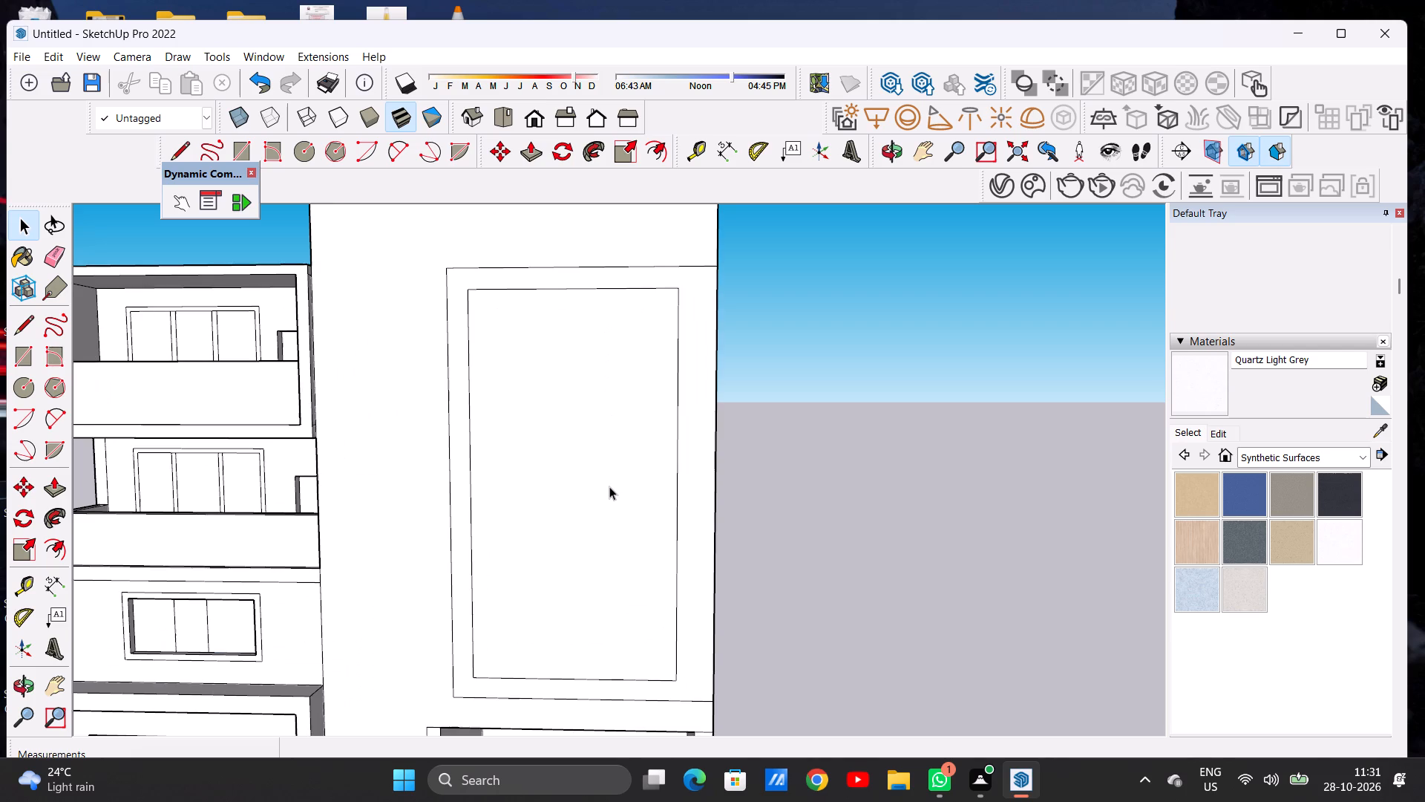
scroll(609, 486, "down", 1)
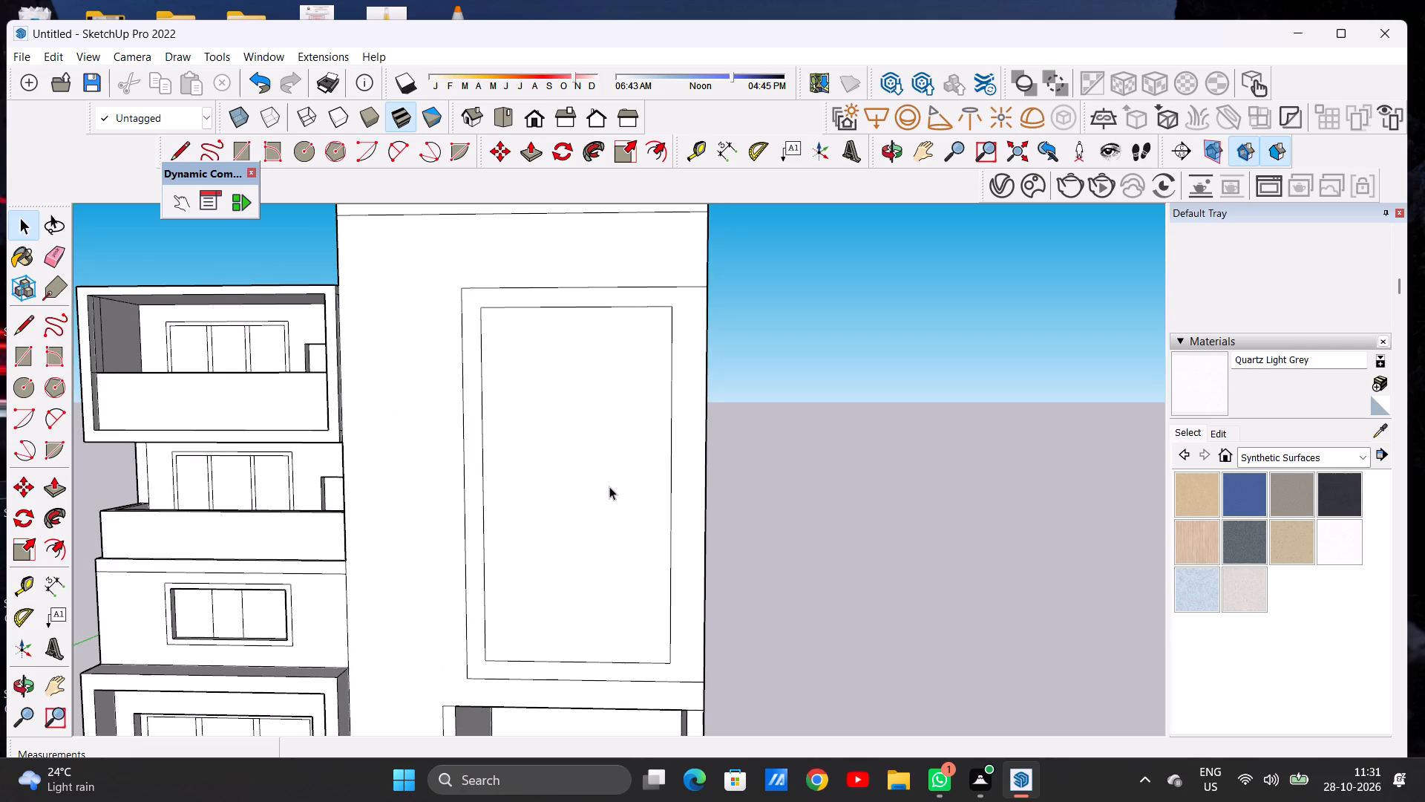
scroll(609, 486, "down", 4)
scroll(586, 426, "down", 3)
scroll(597, 541, "up", 2)
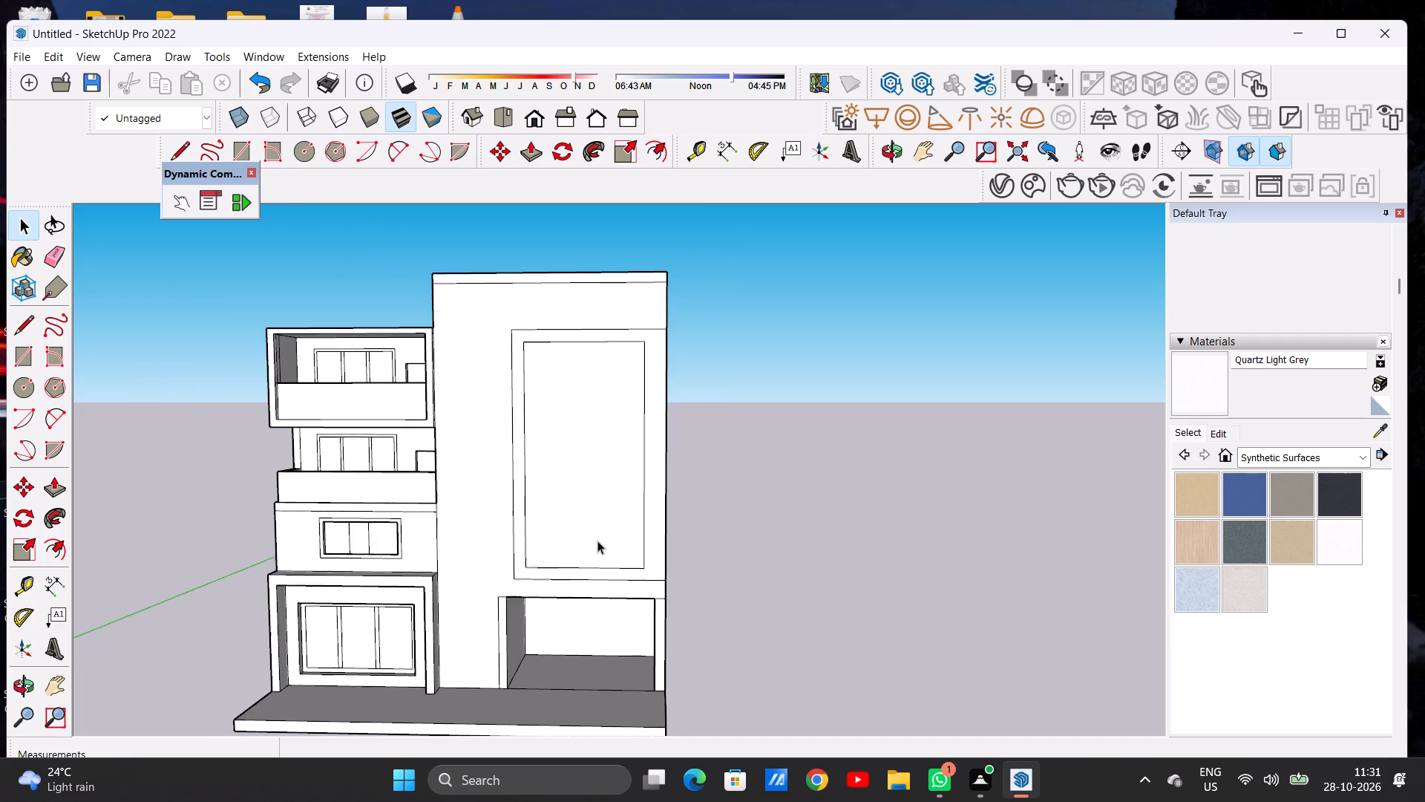
scroll(597, 541, "up", 3)
scroll(597, 541, "down", 1)
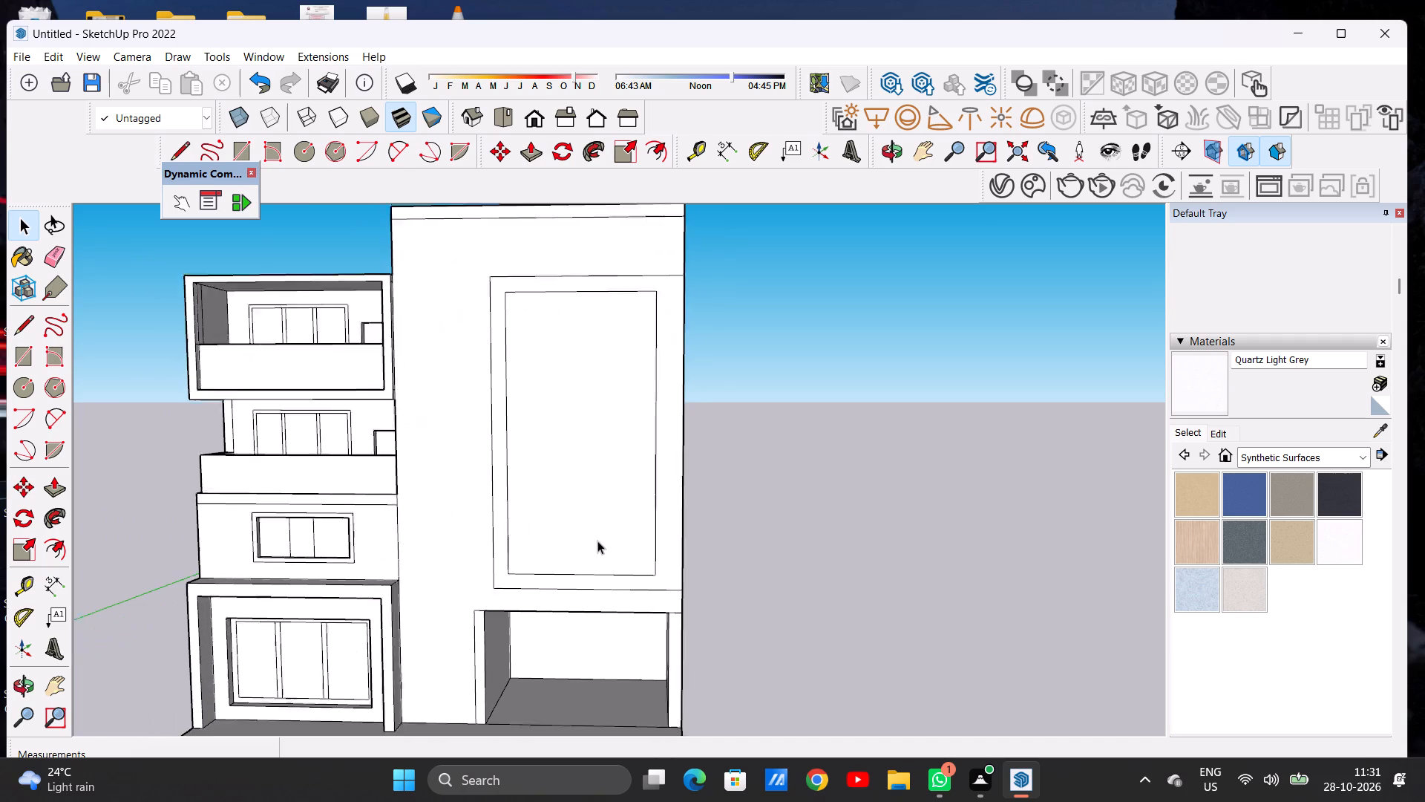
scroll(597, 541, "down", 1)
scroll(603, 578, "up", 3)
scroll(608, 570, "down", 1)
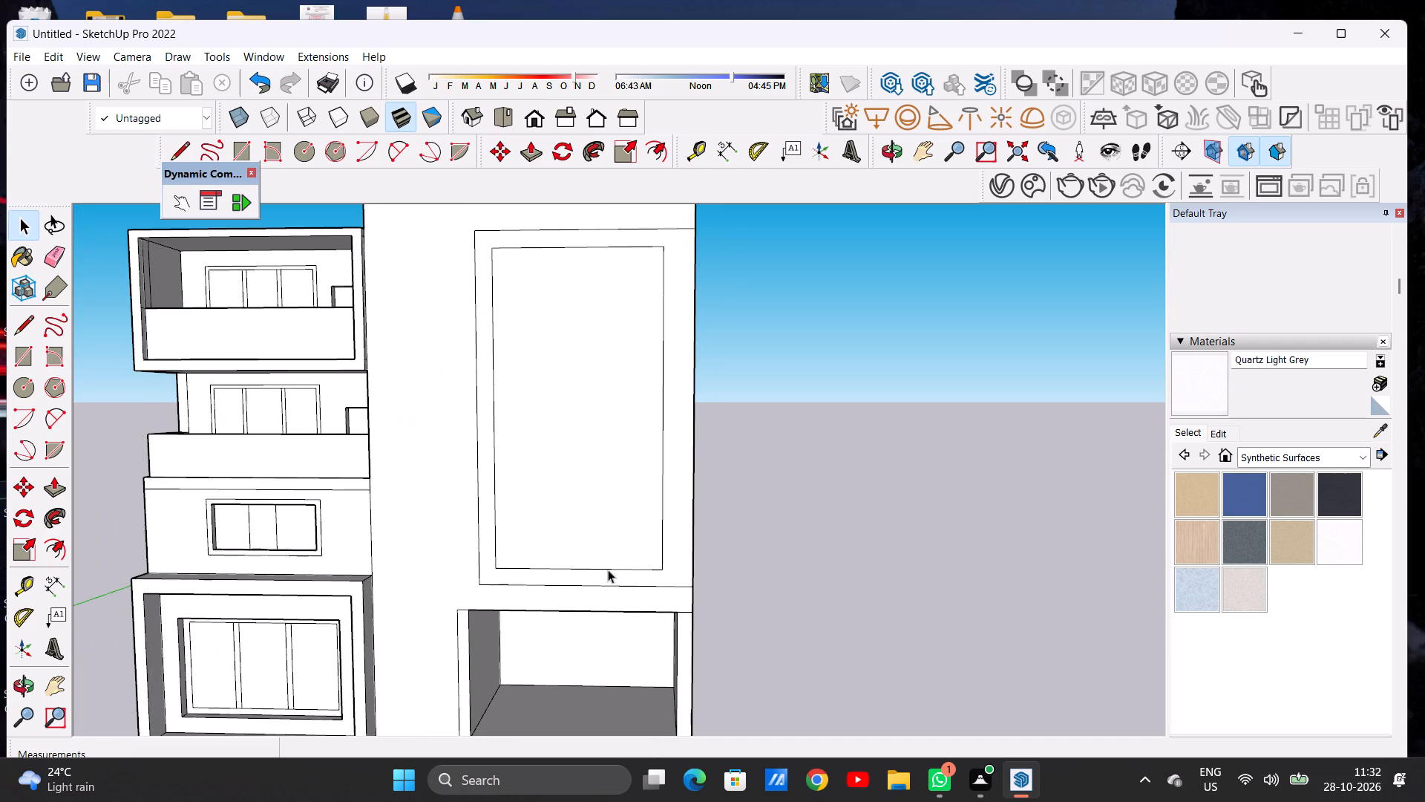
scroll(608, 570, "down", 2)
scroll(608, 570, "up", 1)
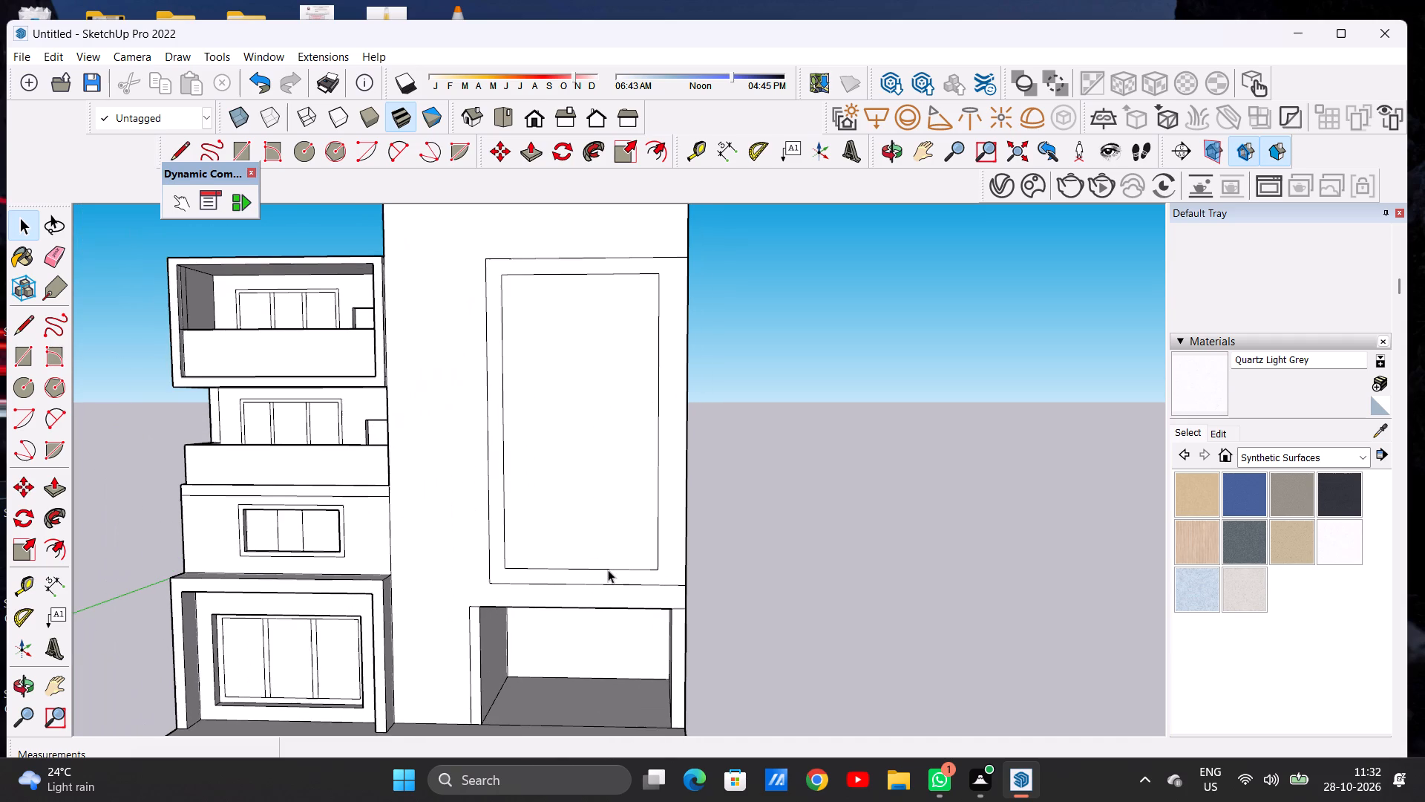
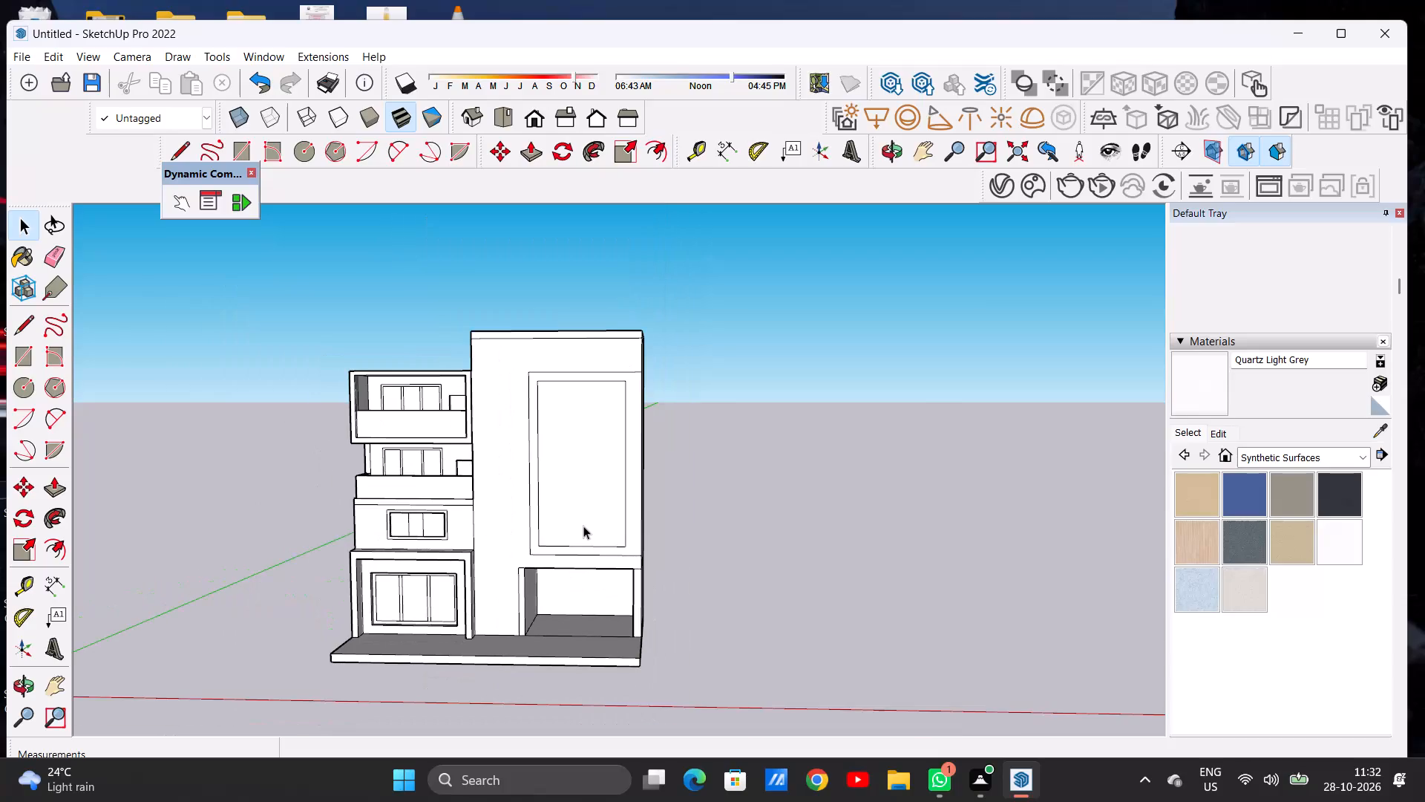
Examine the framed panel on the tall wall from the front, both up close and within the whole elevation.
scroll(545, 514, "down", 9)
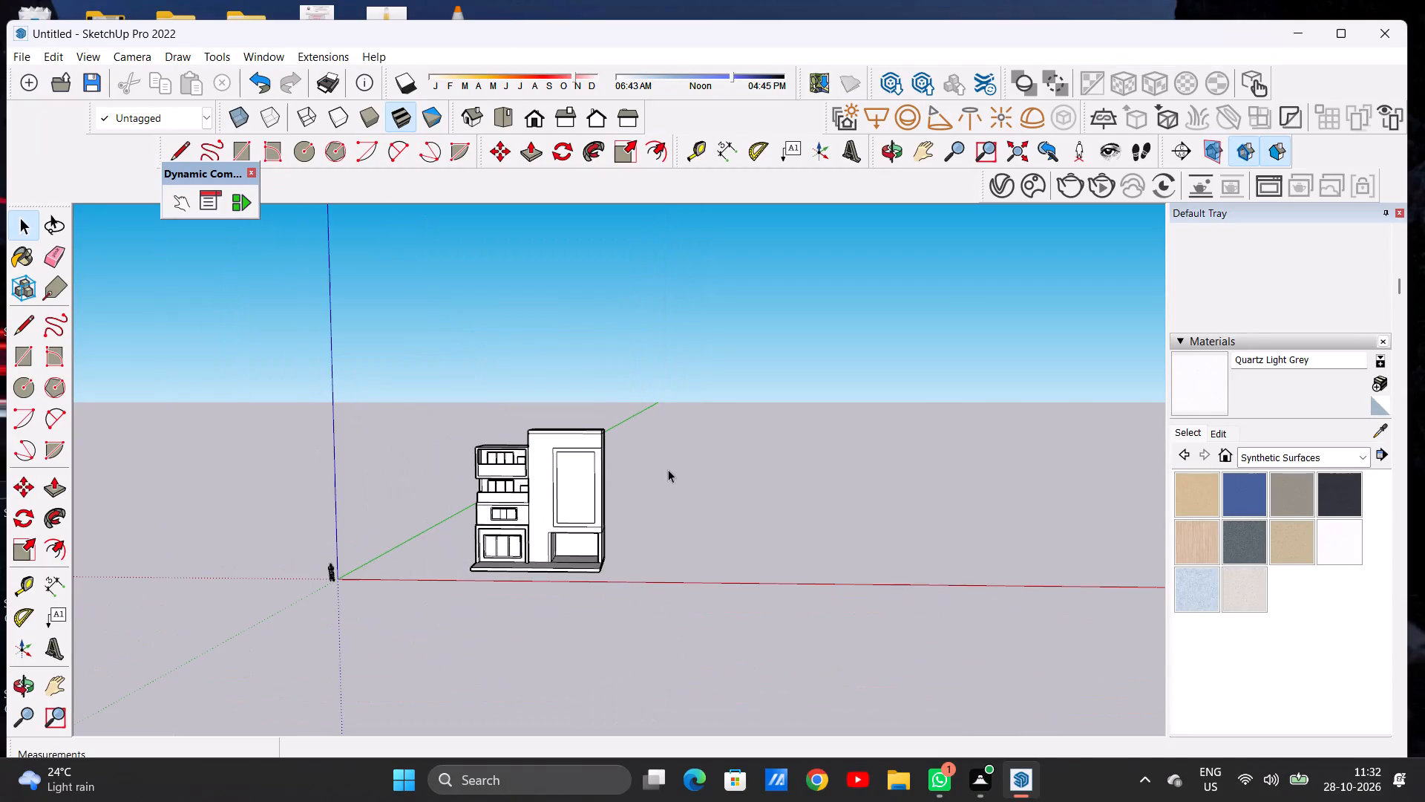
scroll(668, 469, "down", 2)
scroll(568, 487, "up", 1)
scroll(568, 487, "down", 1)
scroll(568, 487, "up", 12)
middle_click_drag(598, 537, 610, 525)
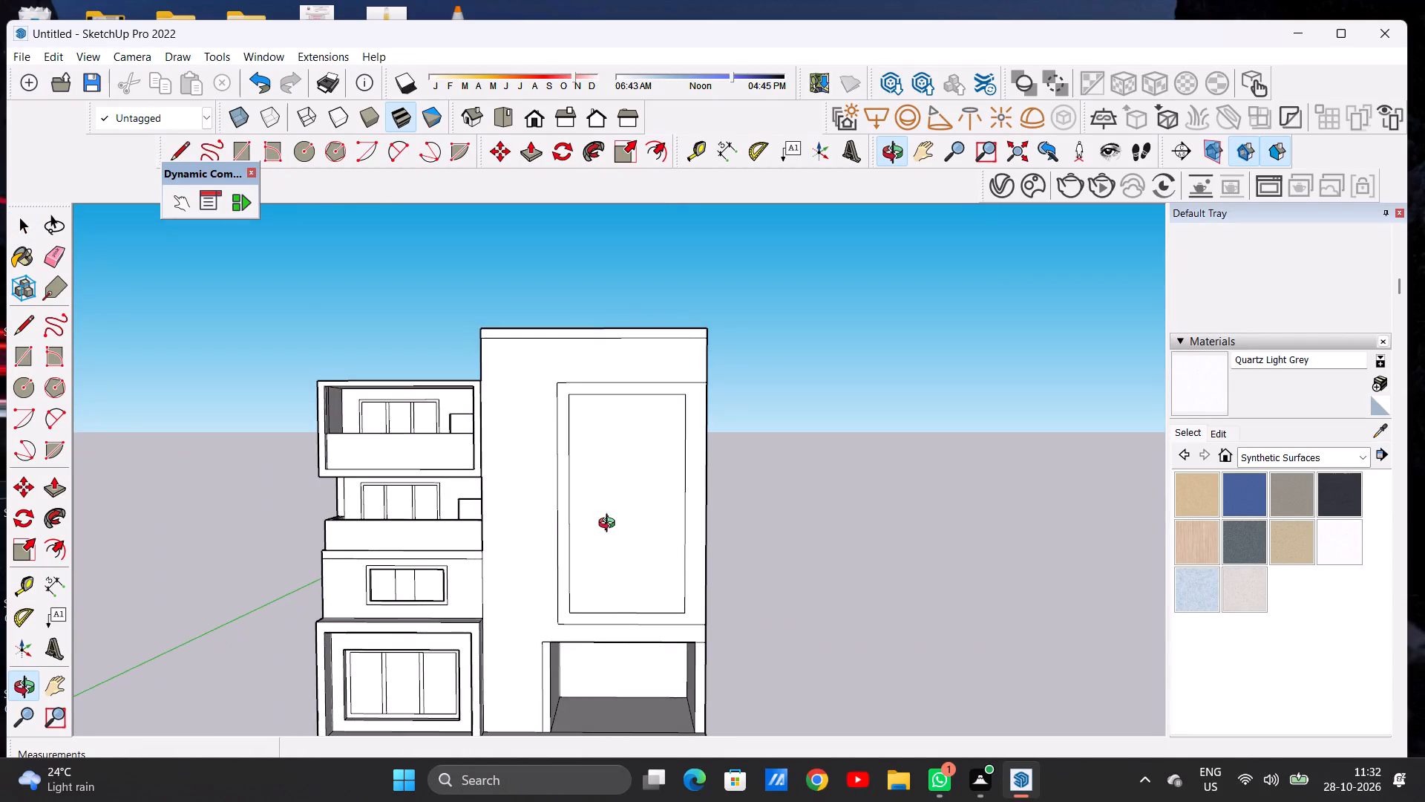
middle_click_drag(610, 525, 588, 509)
scroll(621, 494, "up", 4)
type("L;")
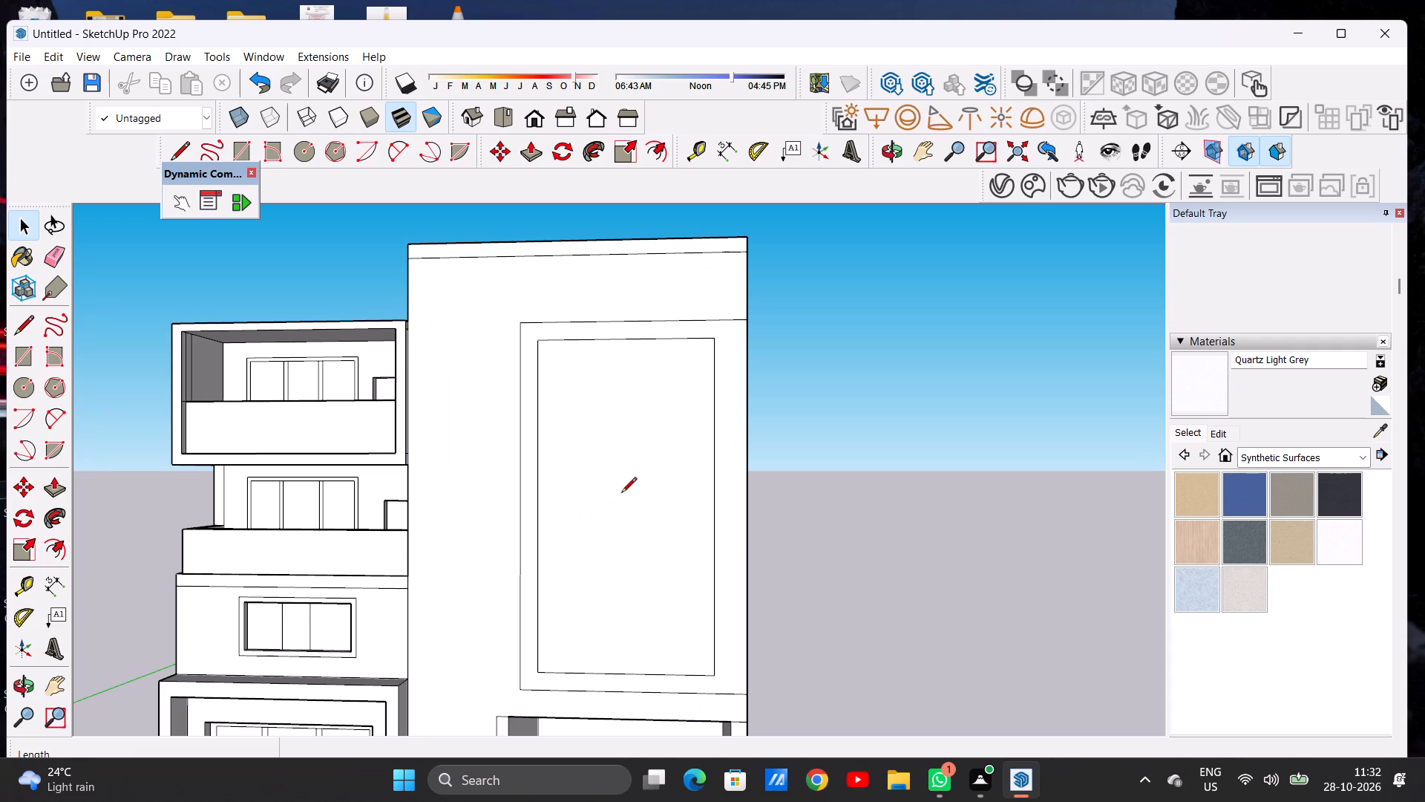
key("space")
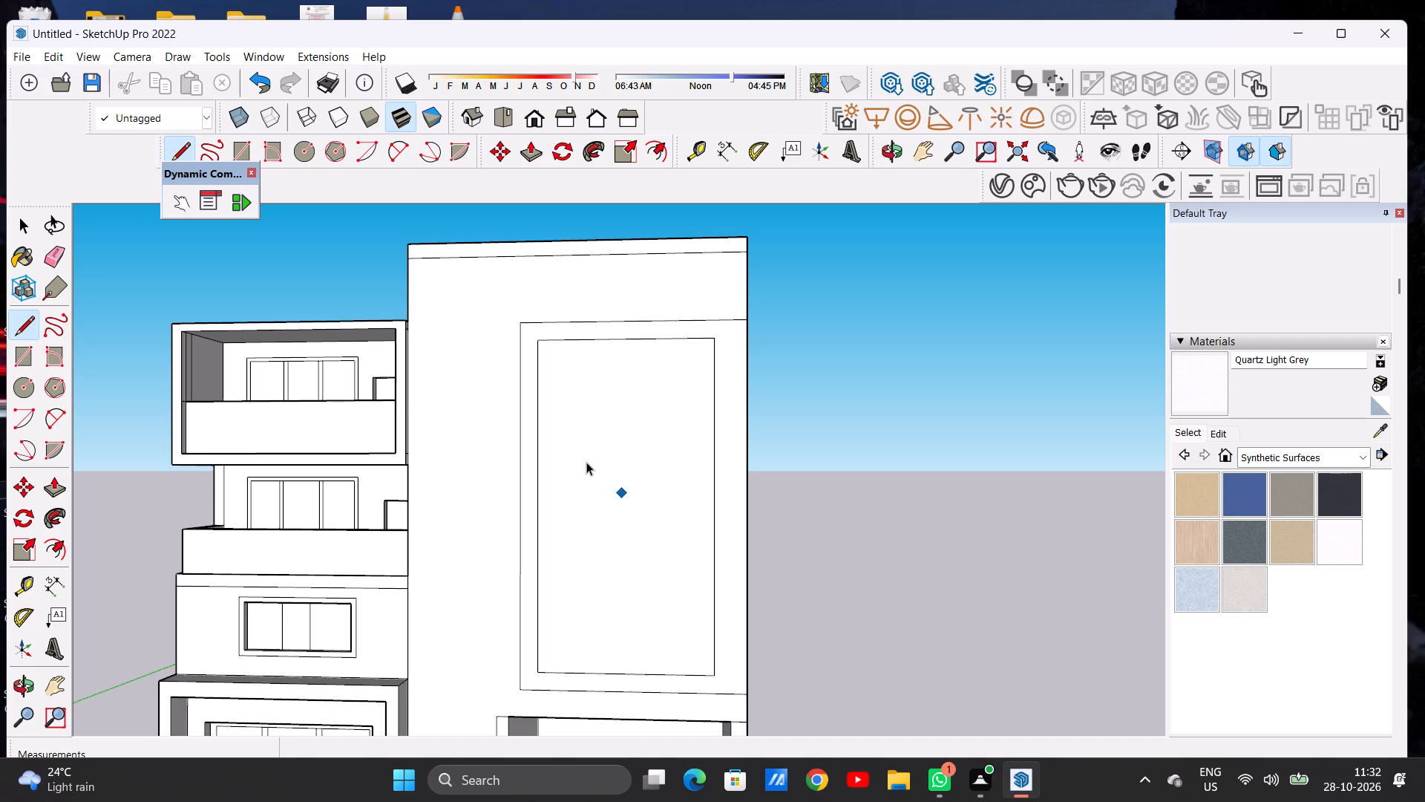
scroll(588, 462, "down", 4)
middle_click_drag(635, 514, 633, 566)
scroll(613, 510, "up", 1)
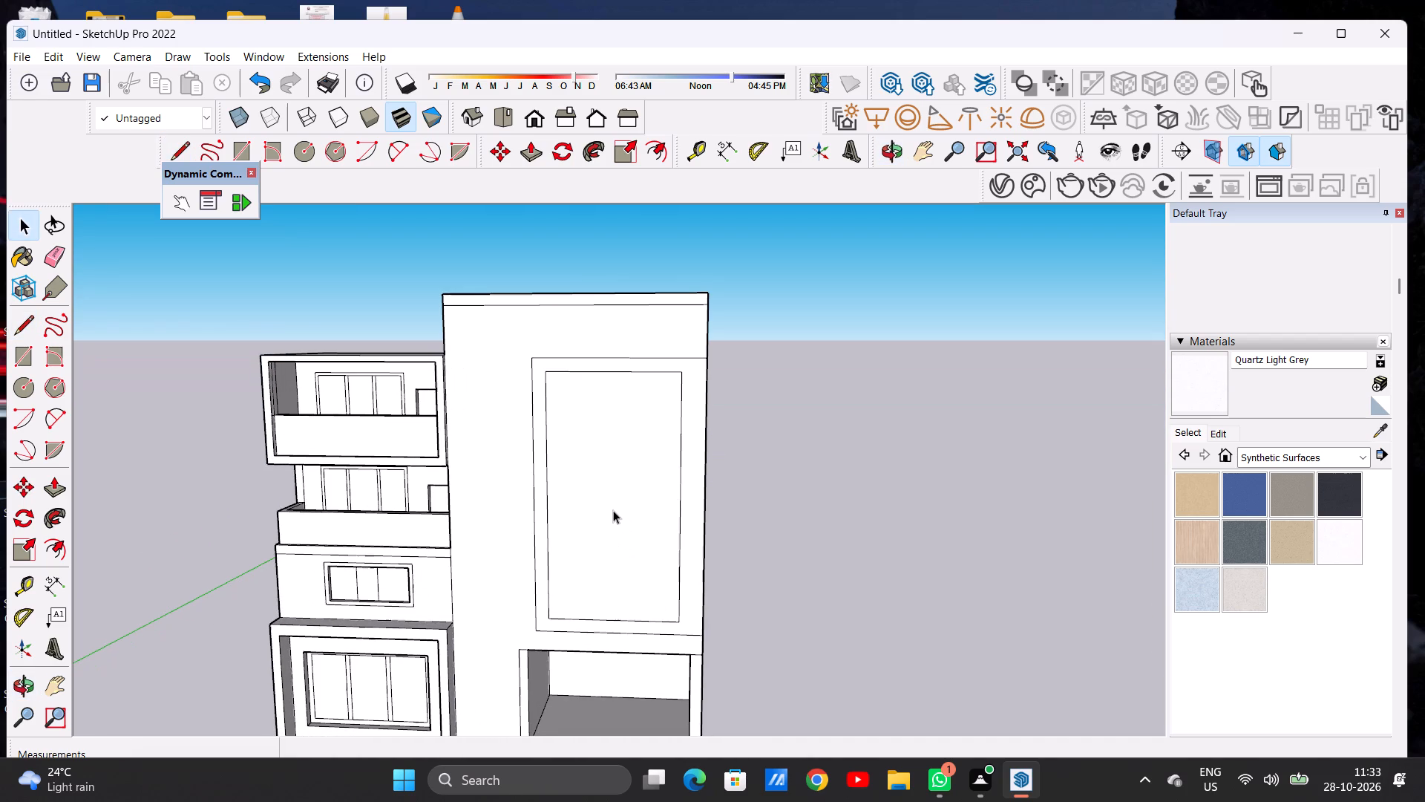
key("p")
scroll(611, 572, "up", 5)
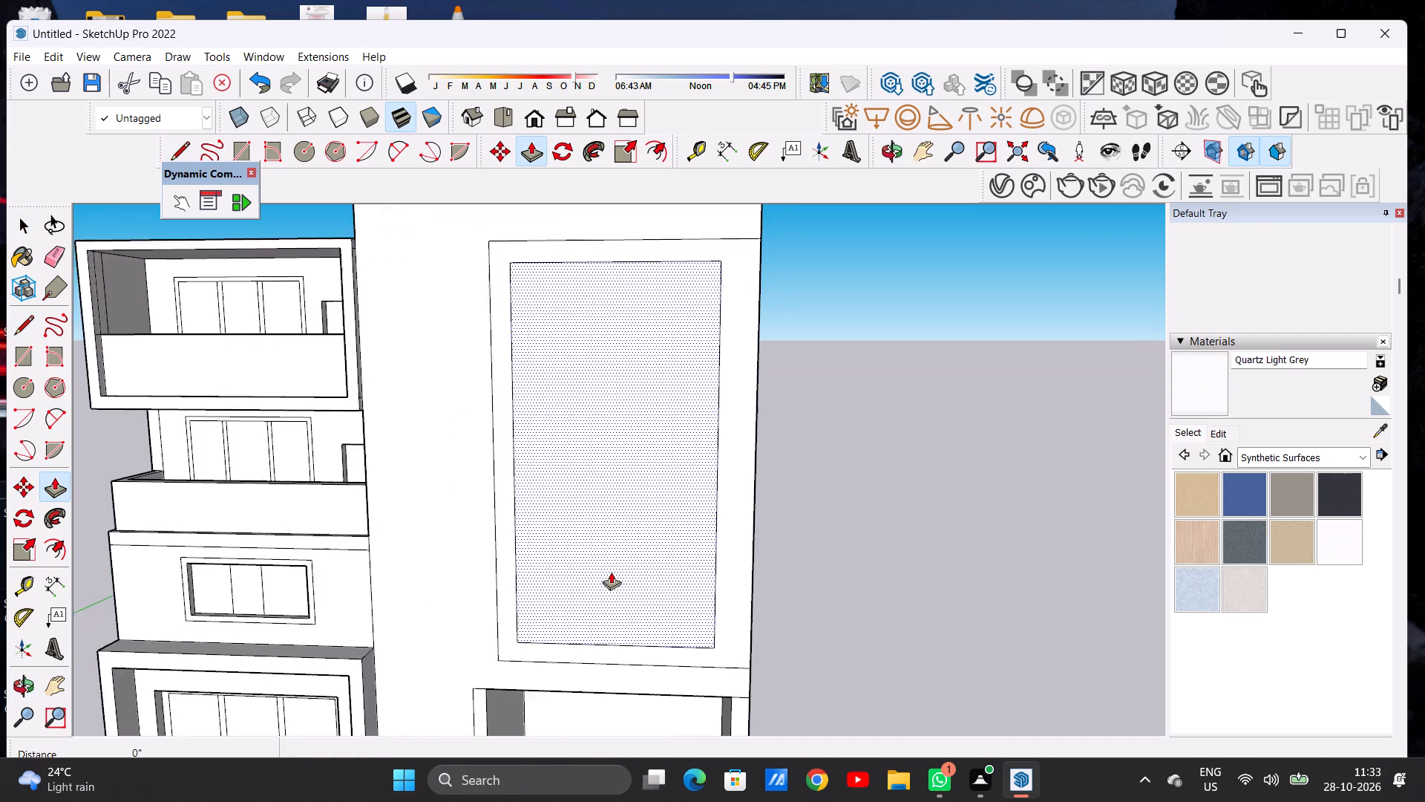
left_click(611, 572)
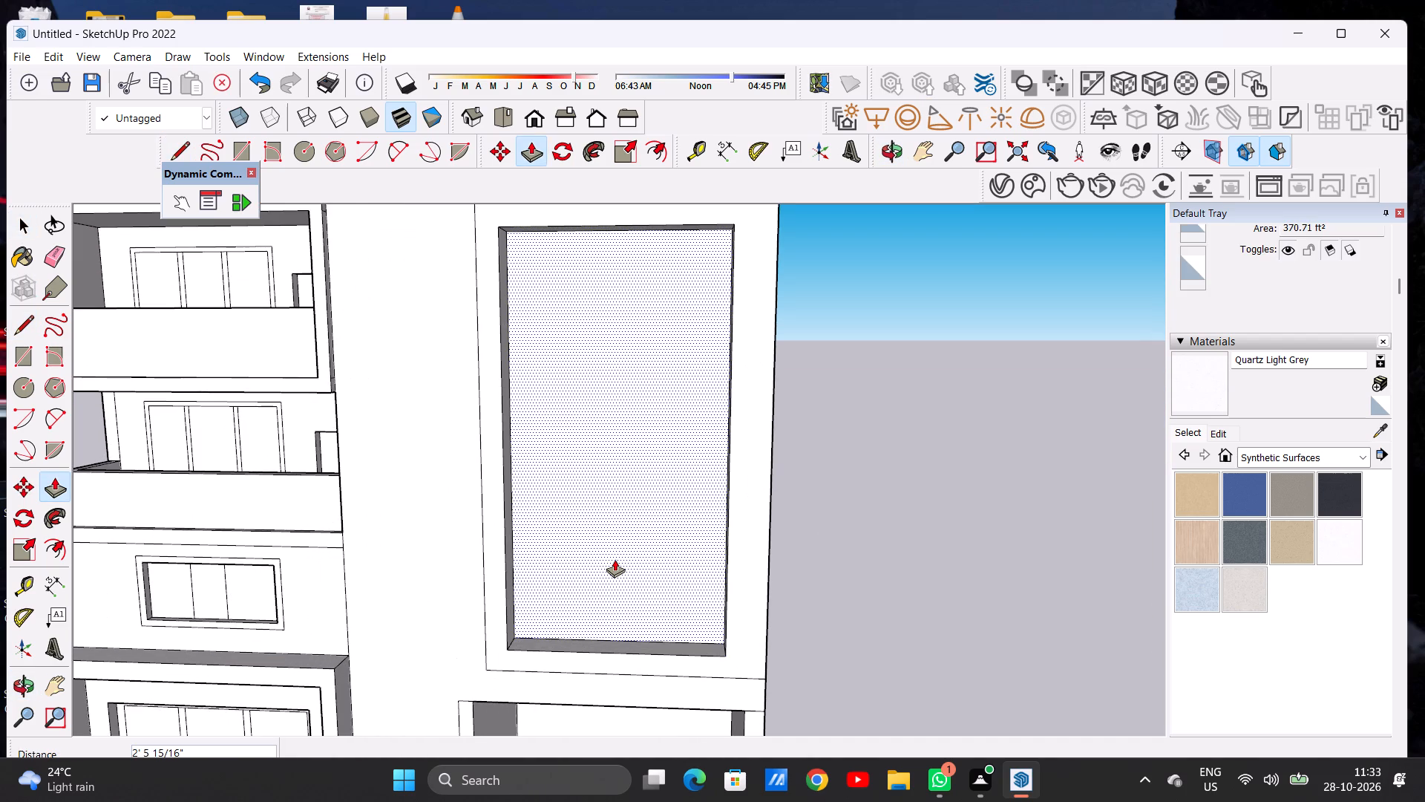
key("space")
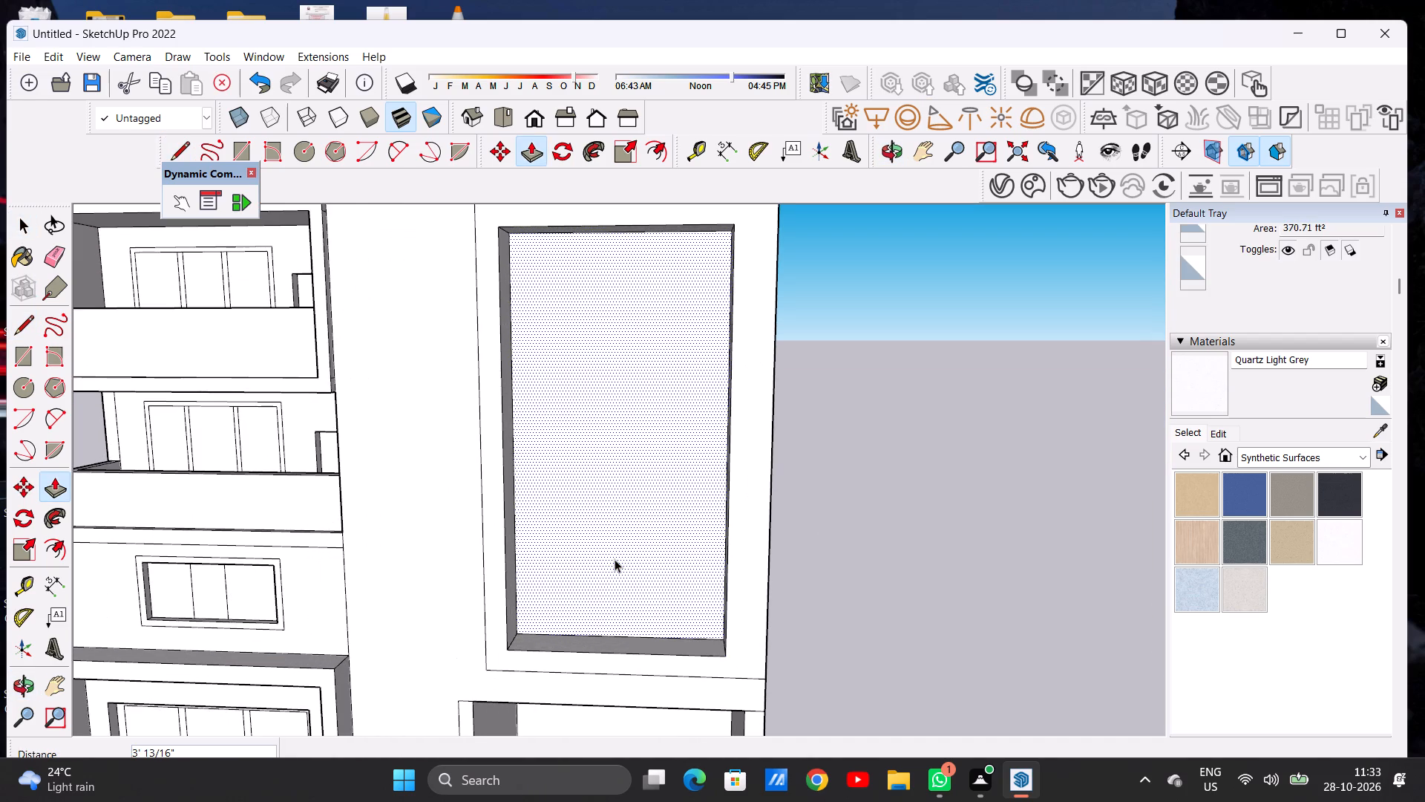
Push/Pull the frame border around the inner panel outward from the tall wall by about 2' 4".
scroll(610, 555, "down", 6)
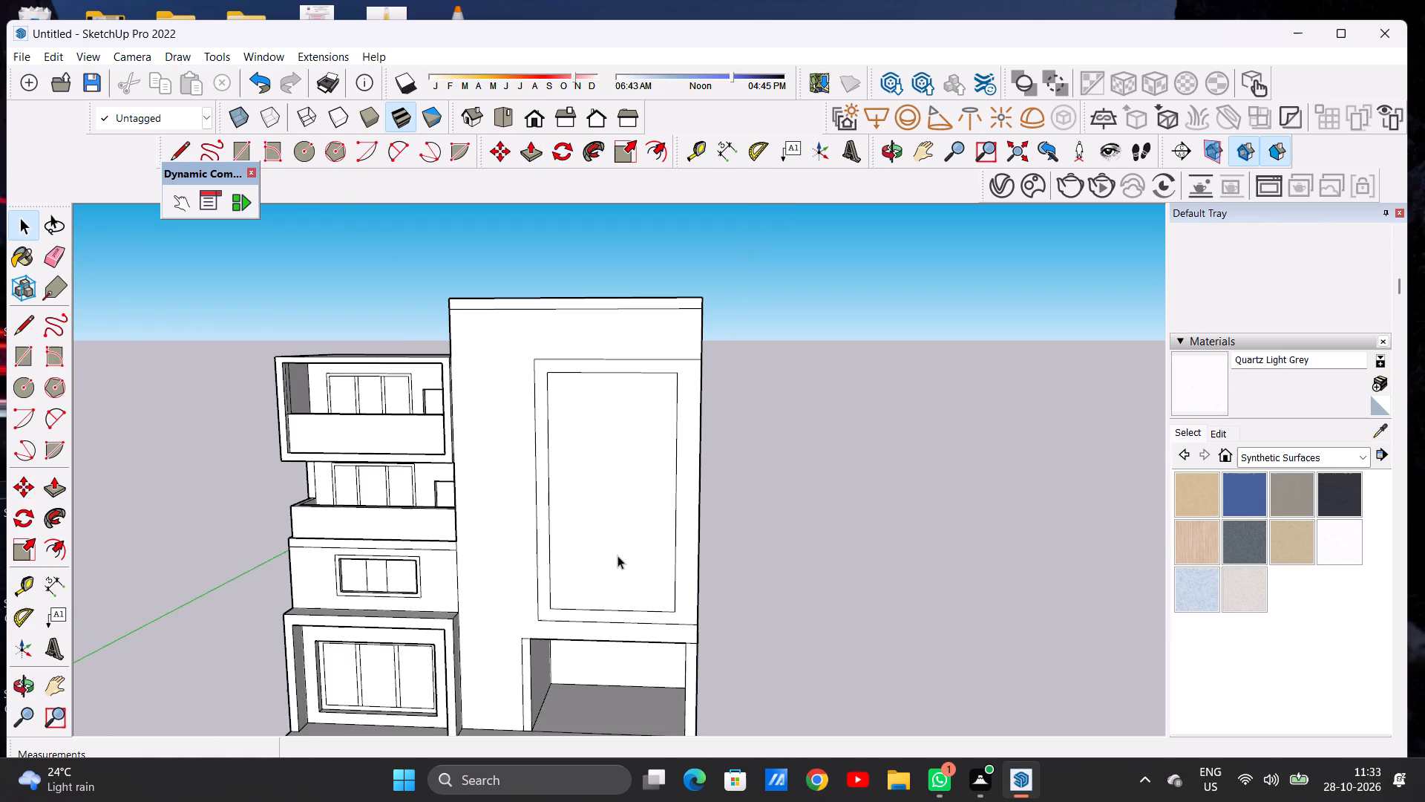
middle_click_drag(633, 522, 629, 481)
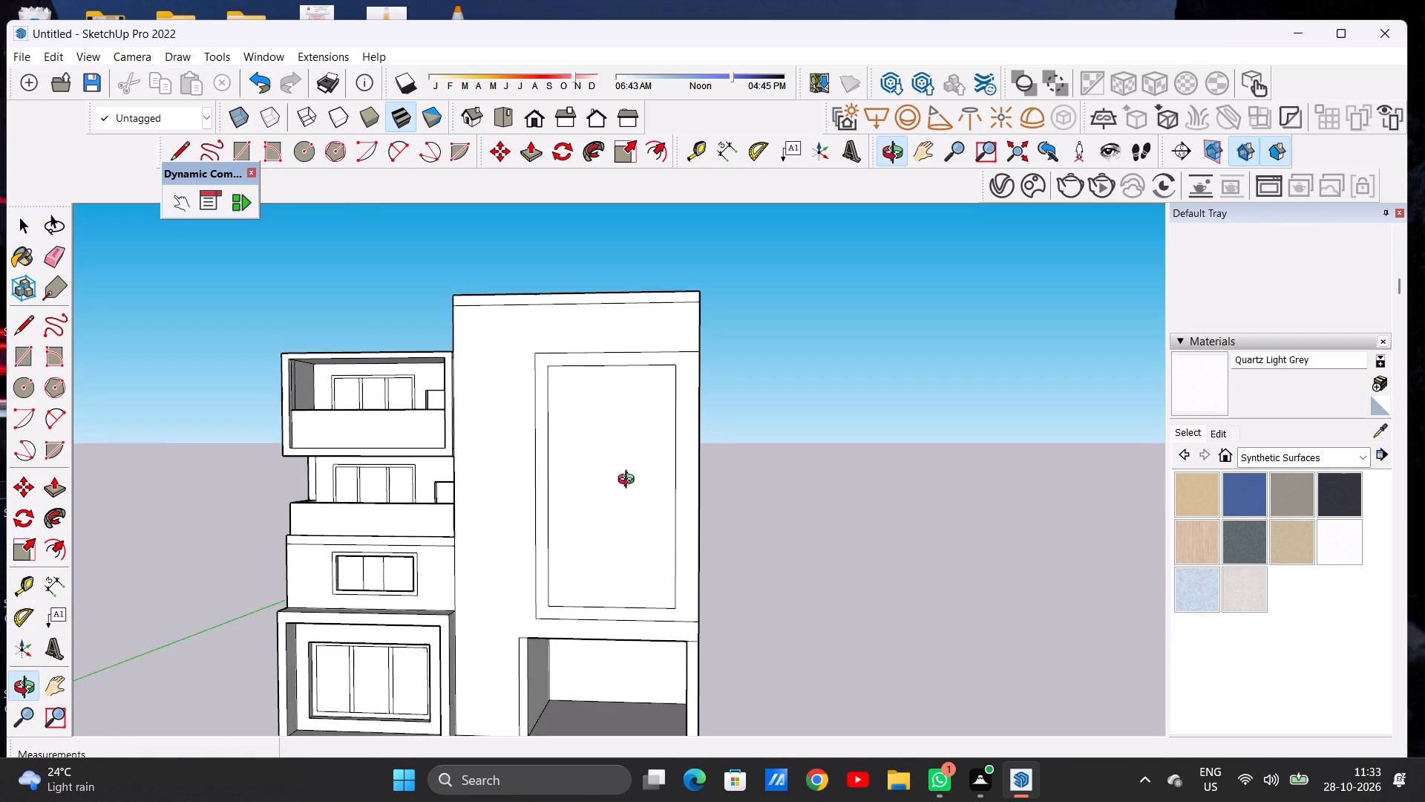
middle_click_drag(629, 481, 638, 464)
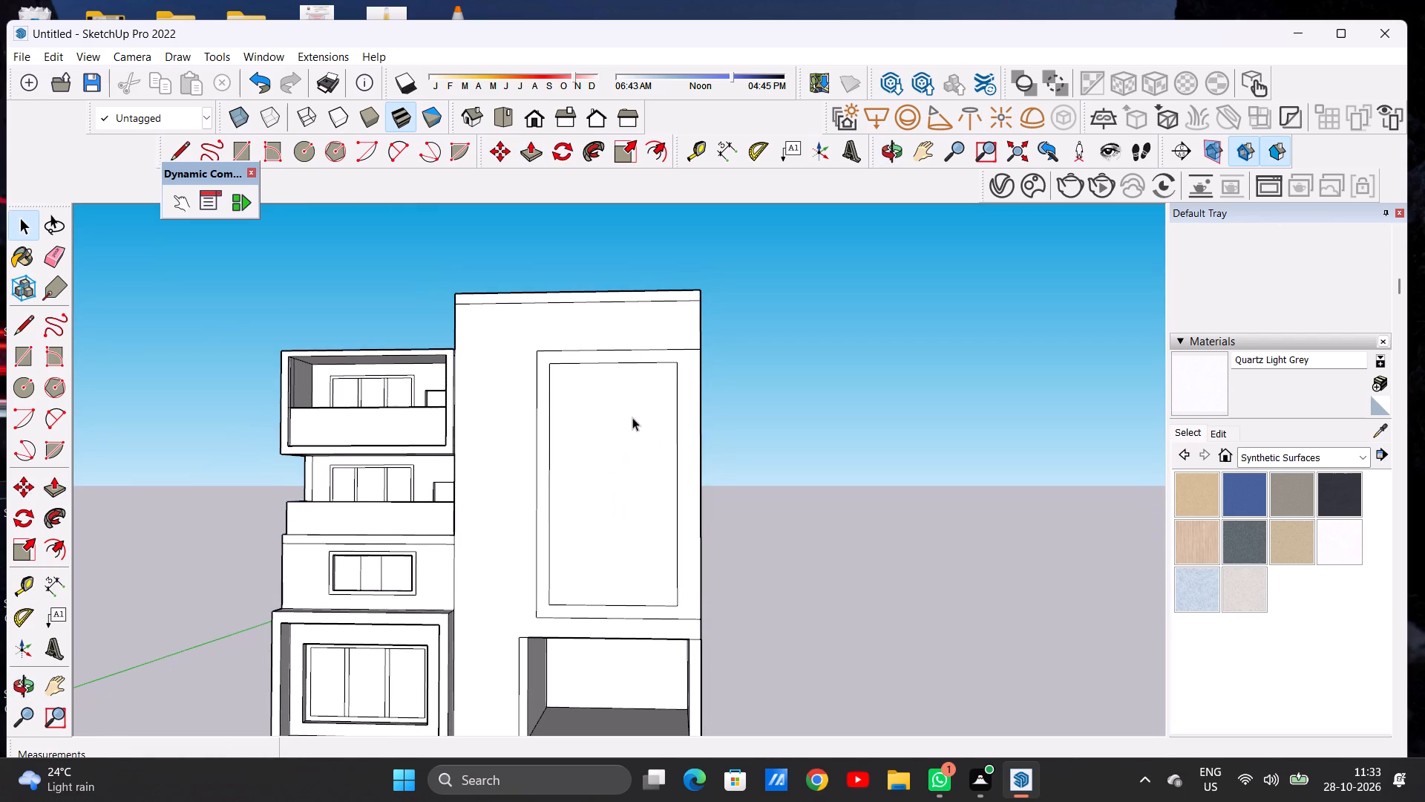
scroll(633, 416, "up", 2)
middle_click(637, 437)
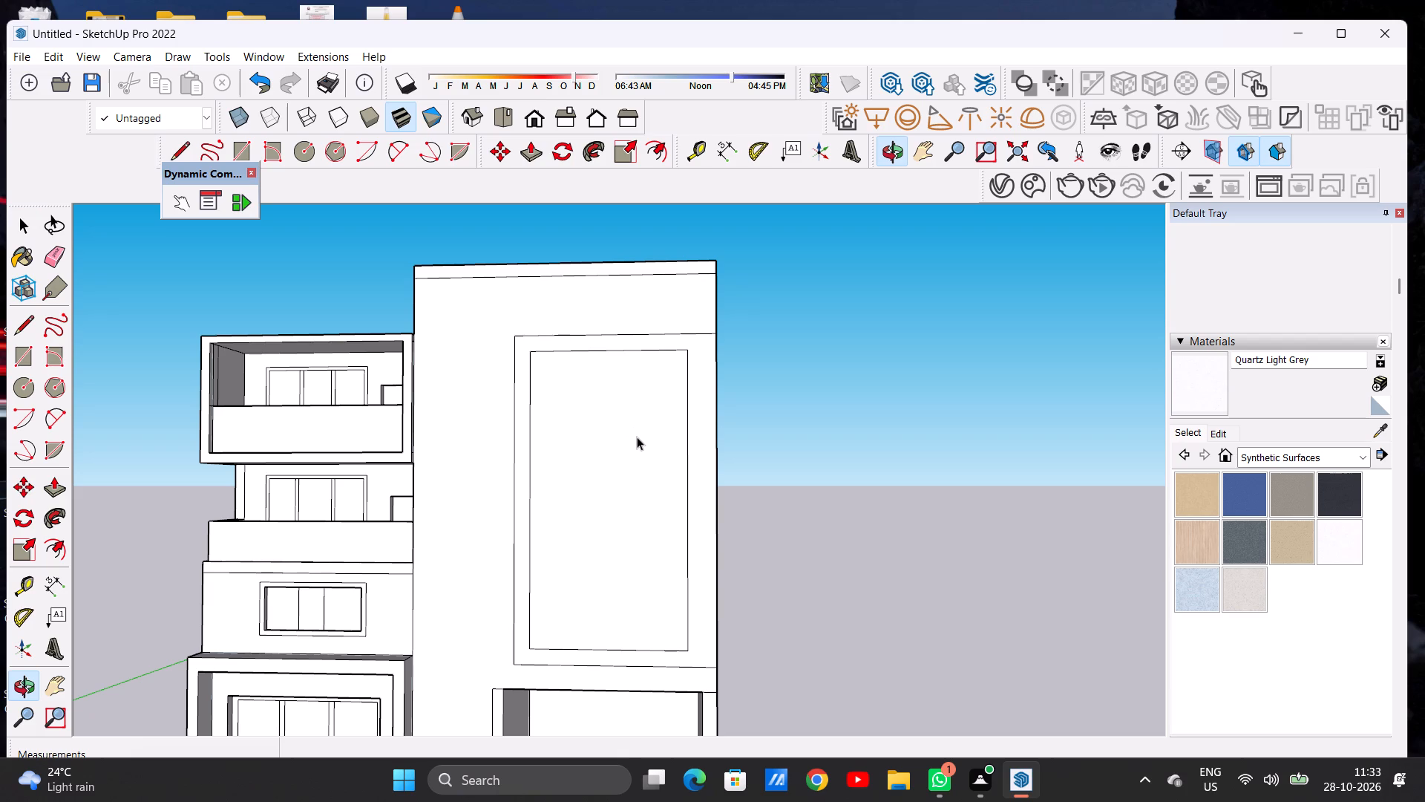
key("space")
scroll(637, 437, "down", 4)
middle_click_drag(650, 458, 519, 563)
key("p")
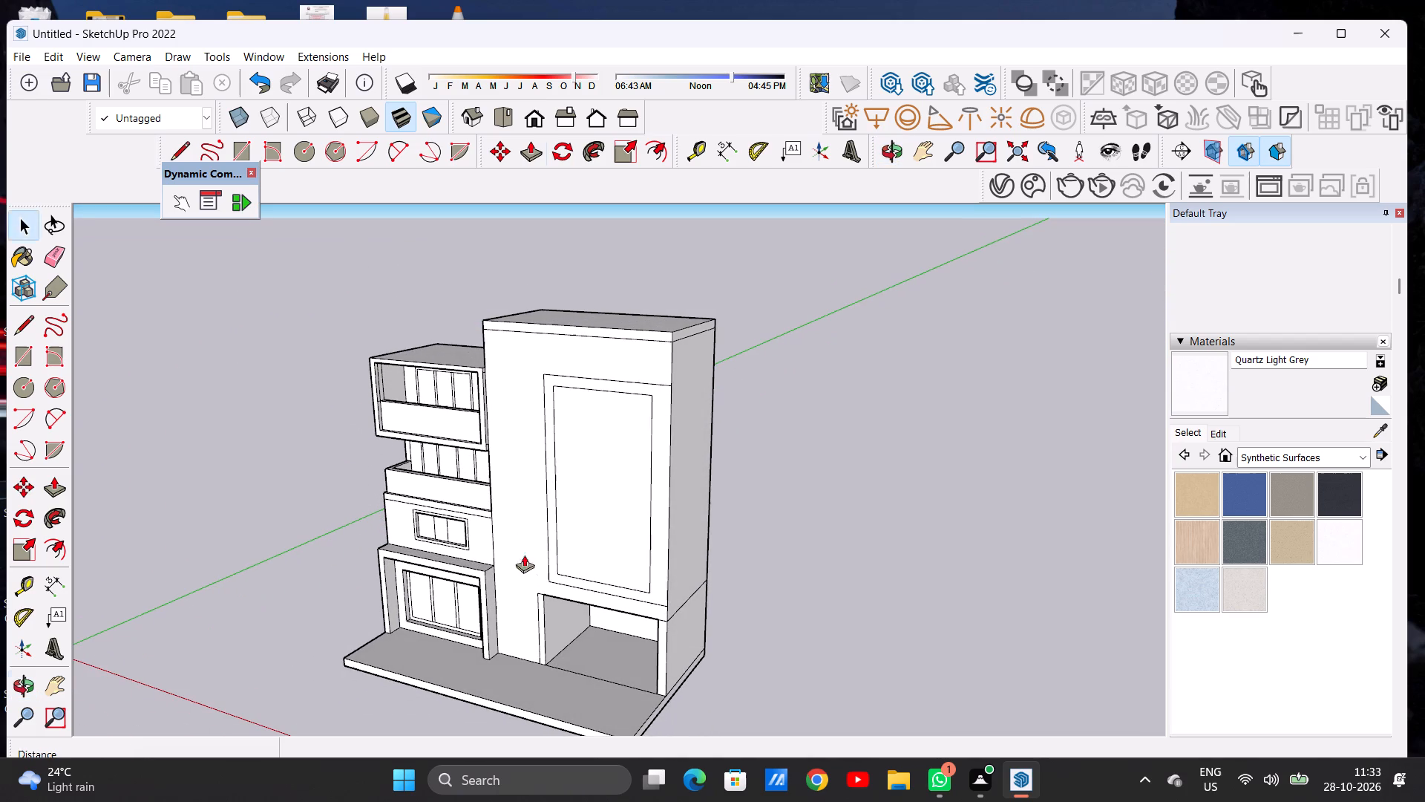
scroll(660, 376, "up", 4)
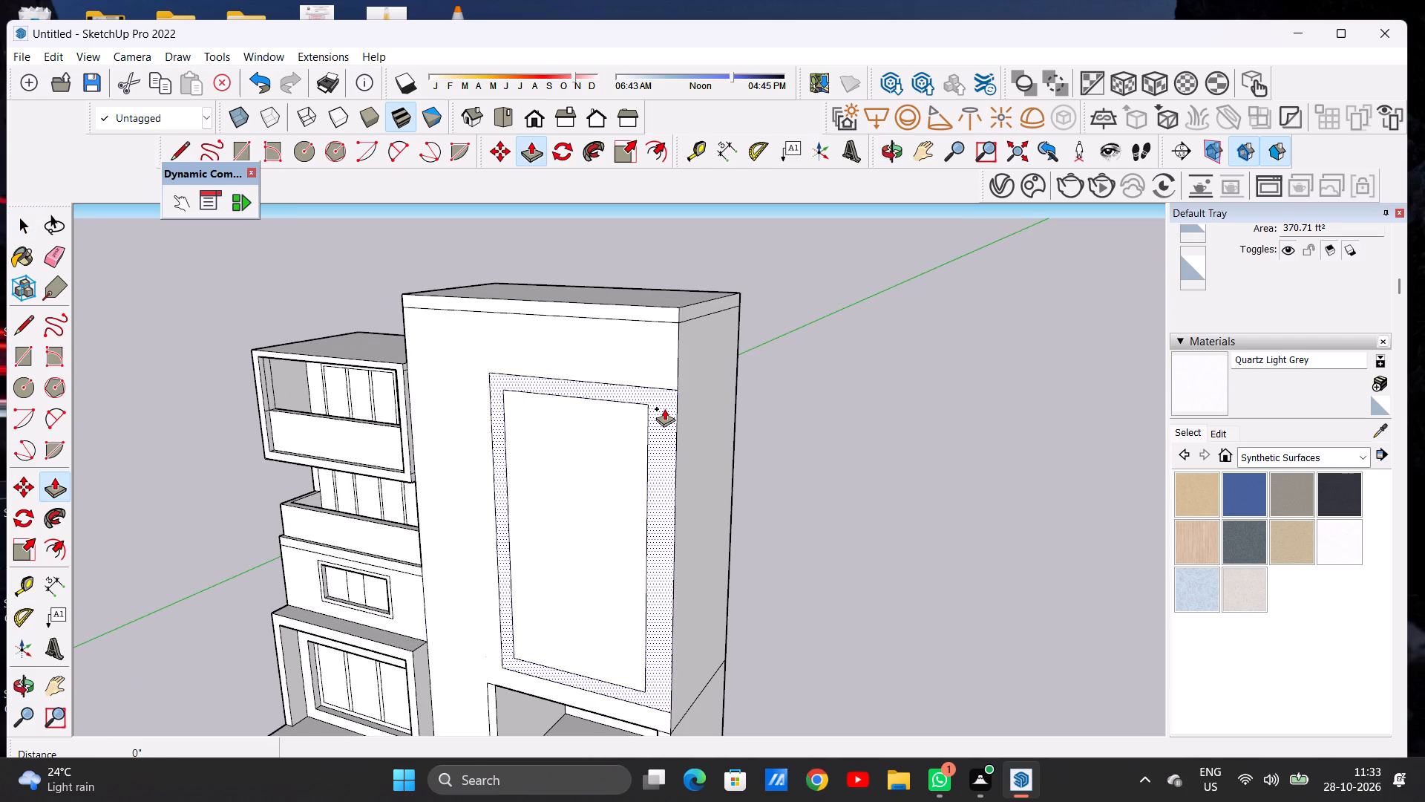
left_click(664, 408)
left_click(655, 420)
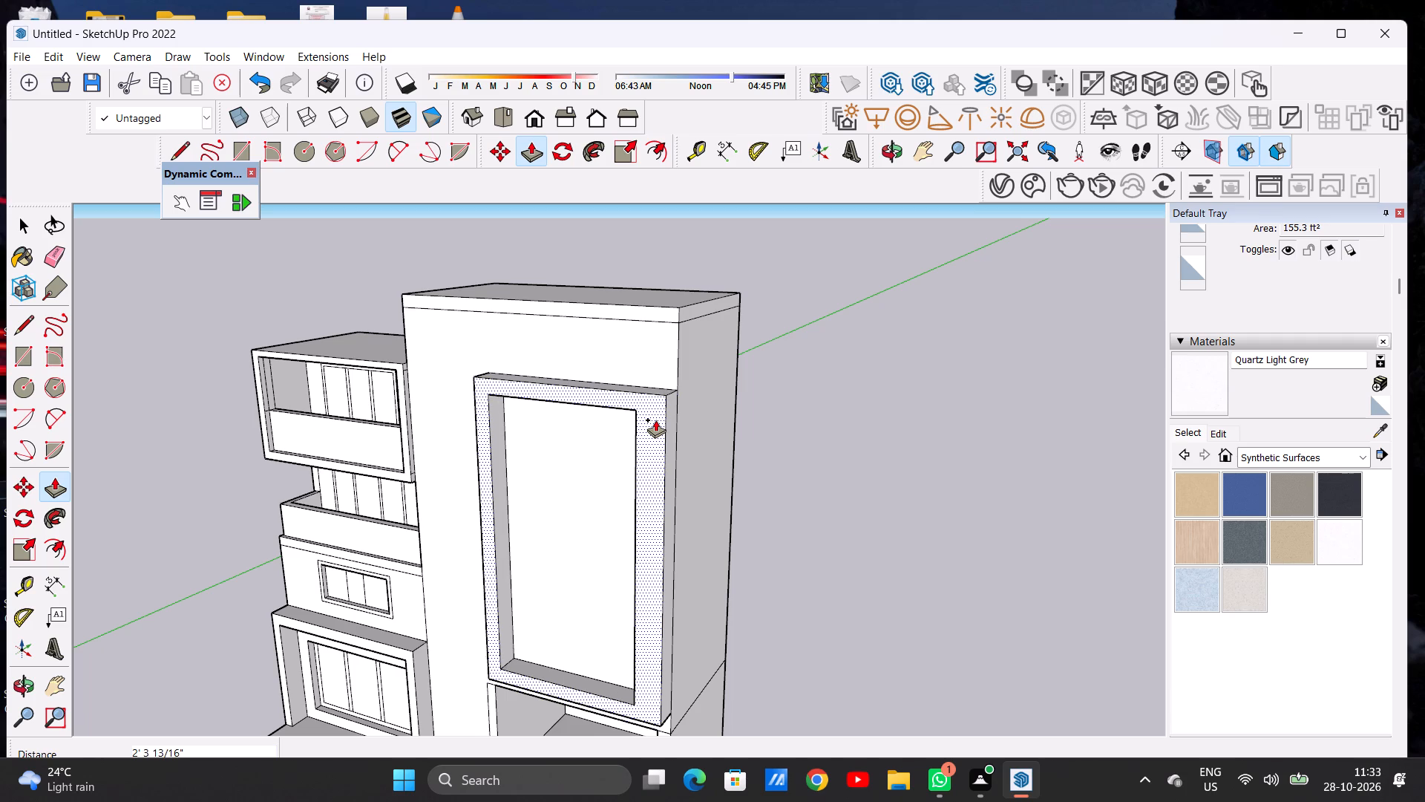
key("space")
Examine the projecting frame and its recessed inner panel from the front, against the neighbouring balconies and up close.
scroll(649, 393, "down", 1)
scroll(649, 393, "up", 1)
scroll(649, 393, "down", 1)
scroll(649, 393, "up", 1)
scroll(649, 393, "down", 3)
middle_click_drag(523, 447, 641, 383)
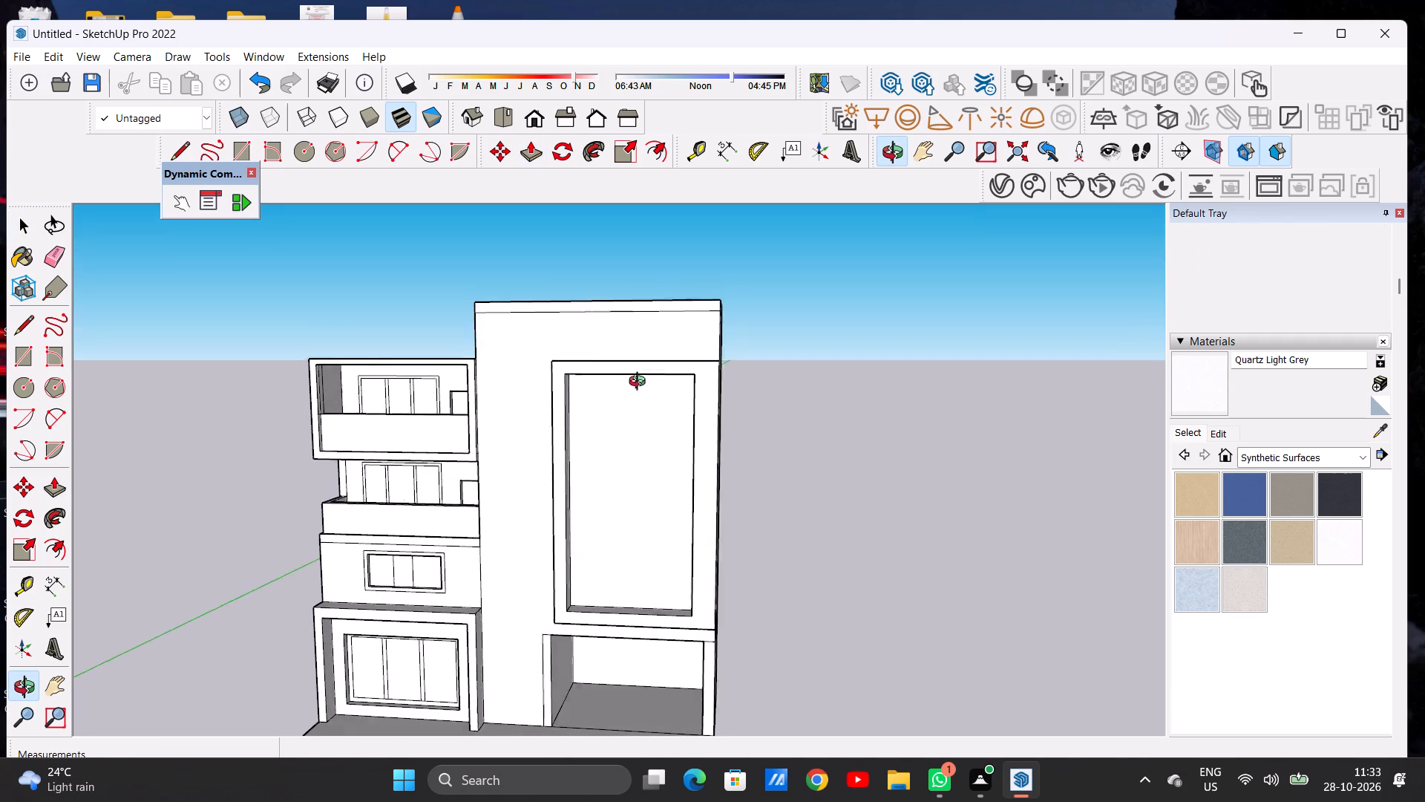
middle_click_drag(641, 383, 657, 382)
scroll(638, 449, "down", 7)
scroll(638, 479, "up", 12)
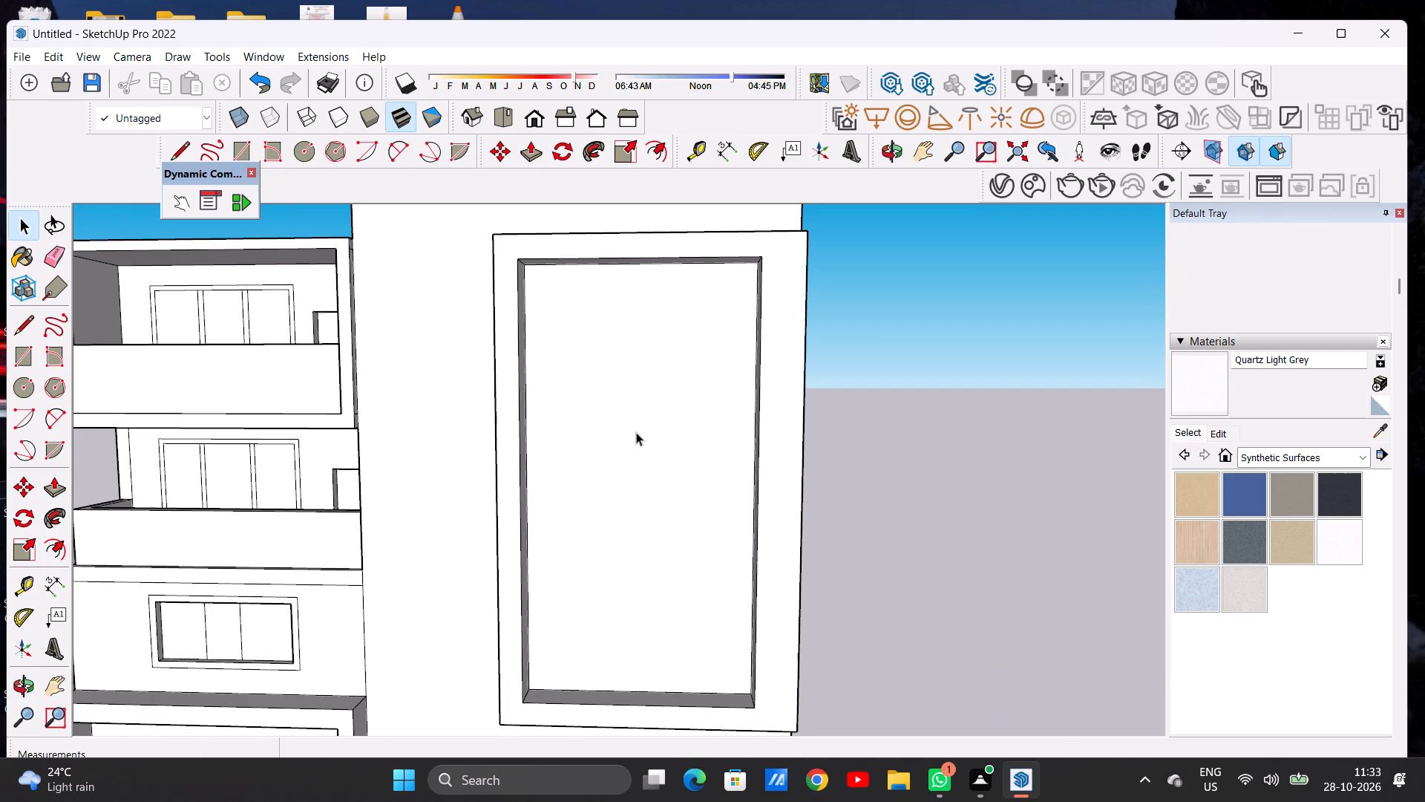
middle_click_drag(588, 428, 603, 460)
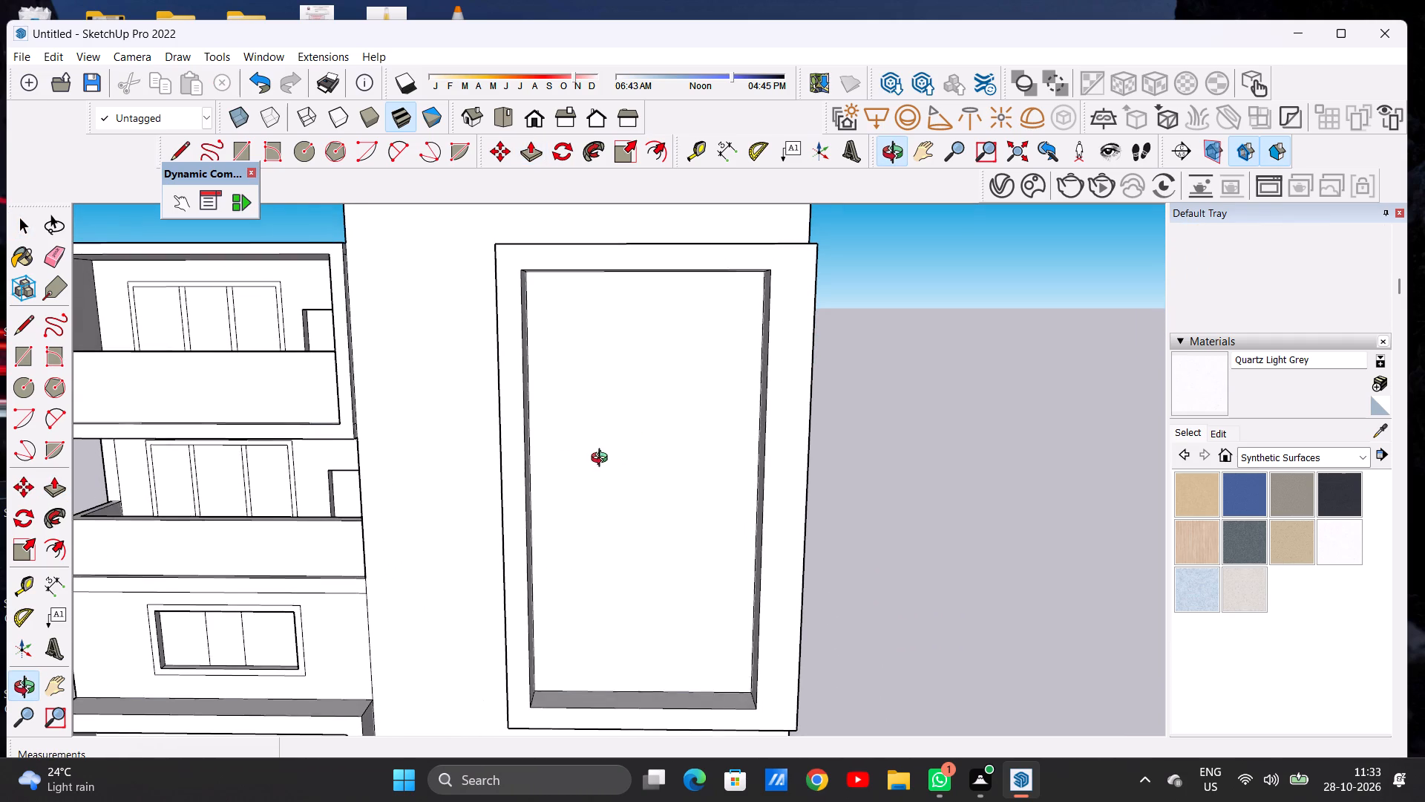
middle_click_drag(603, 460, 602, 461)
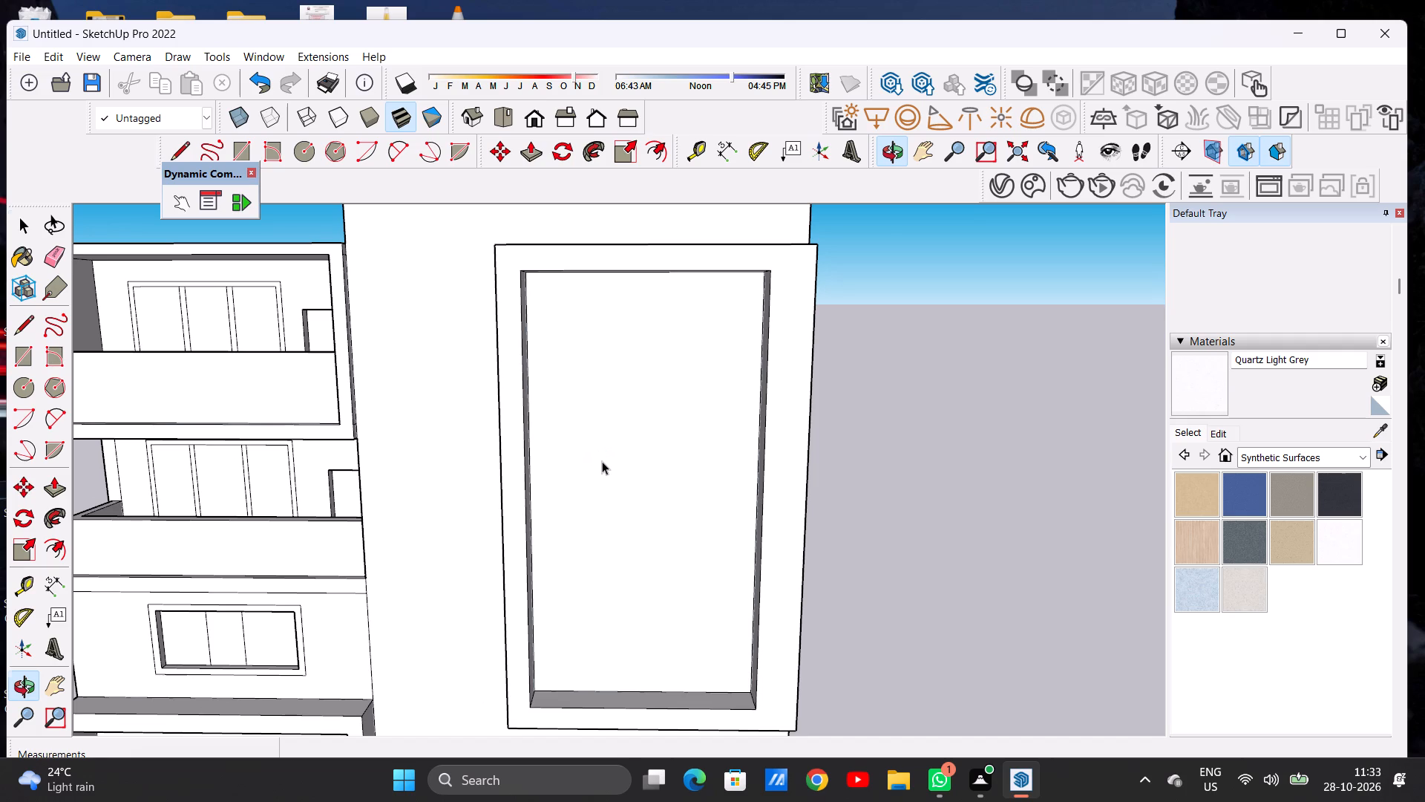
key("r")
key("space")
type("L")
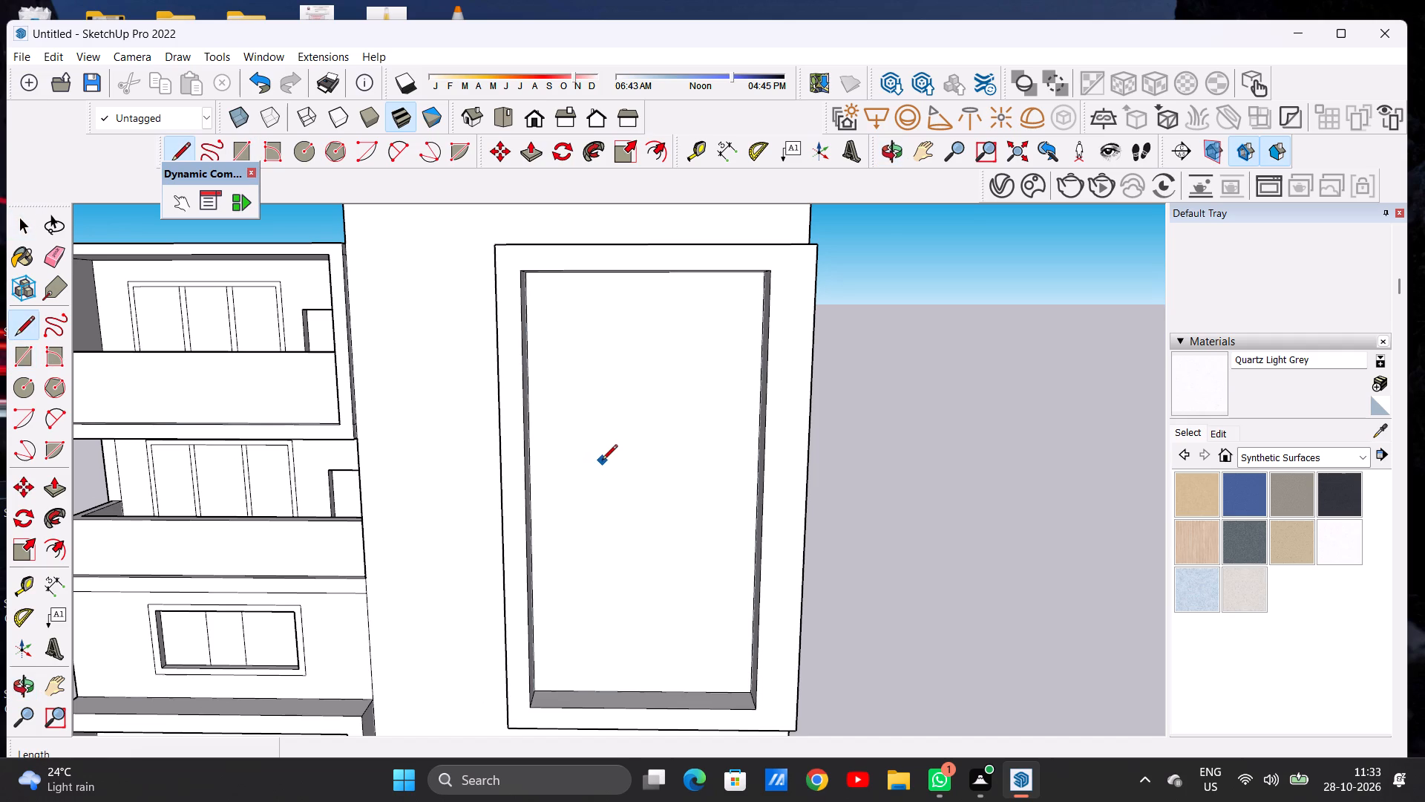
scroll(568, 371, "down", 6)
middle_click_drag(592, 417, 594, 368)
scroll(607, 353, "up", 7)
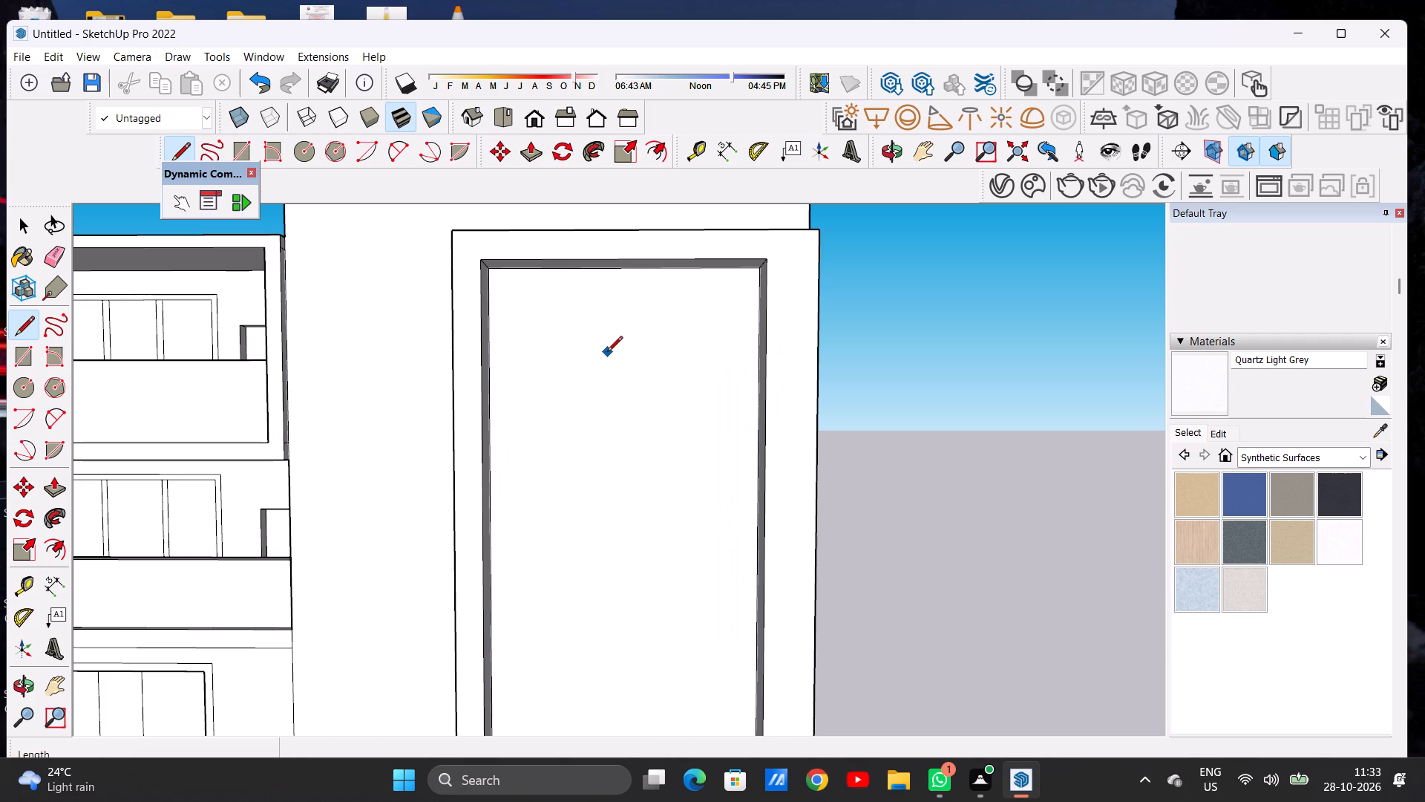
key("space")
Examine the projecting frame's depth and proportions on the whole building from an oblique angle and from the front.
scroll(607, 353, "down", 12)
scroll(555, 341, "up", 1)
scroll(557, 341, "down", 4)
middle_click_drag(681, 415, 453, 450)
scroll(620, 510, "up", 1)
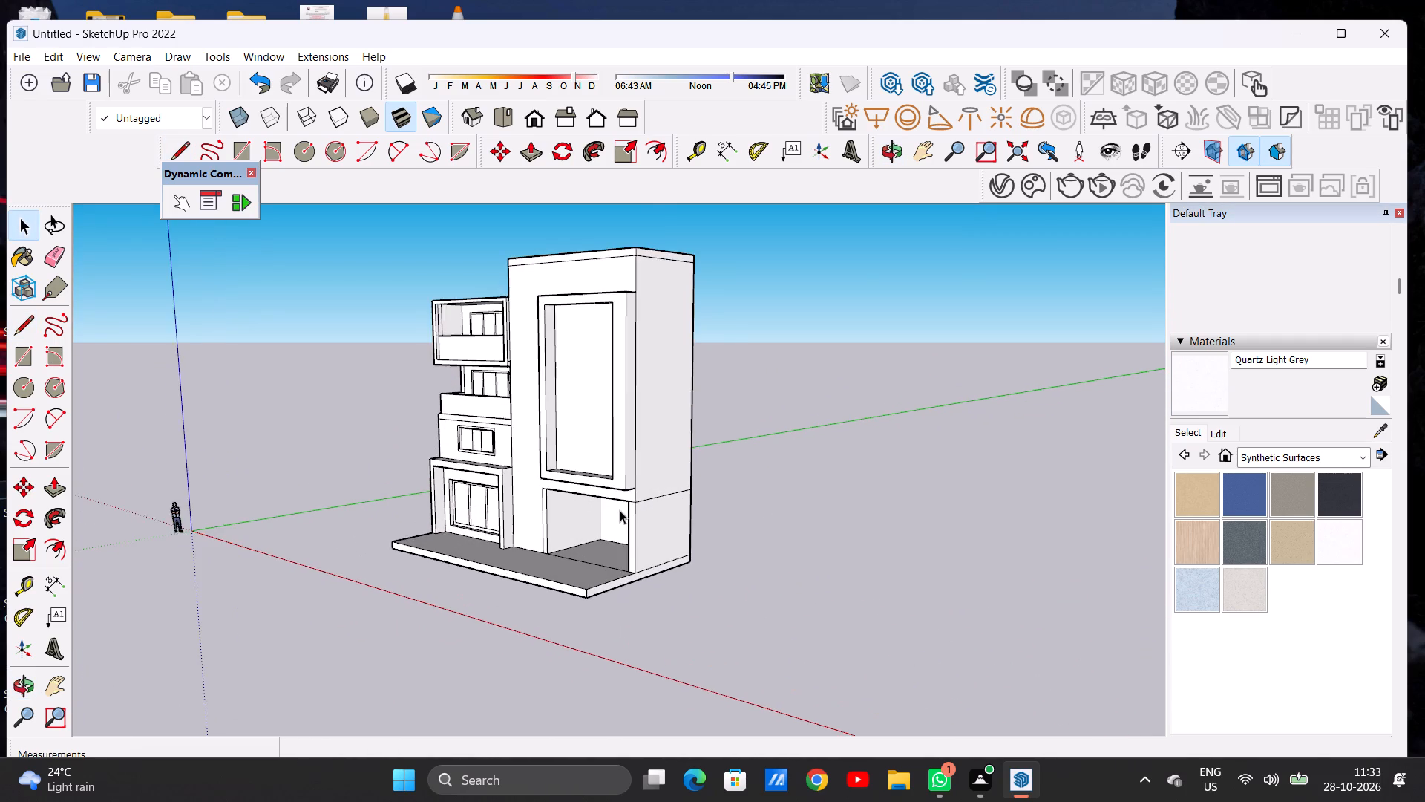
scroll(620, 510, "up", 2)
scroll(707, 447, "down", 9)
middle_click_drag(636, 442, 799, 419)
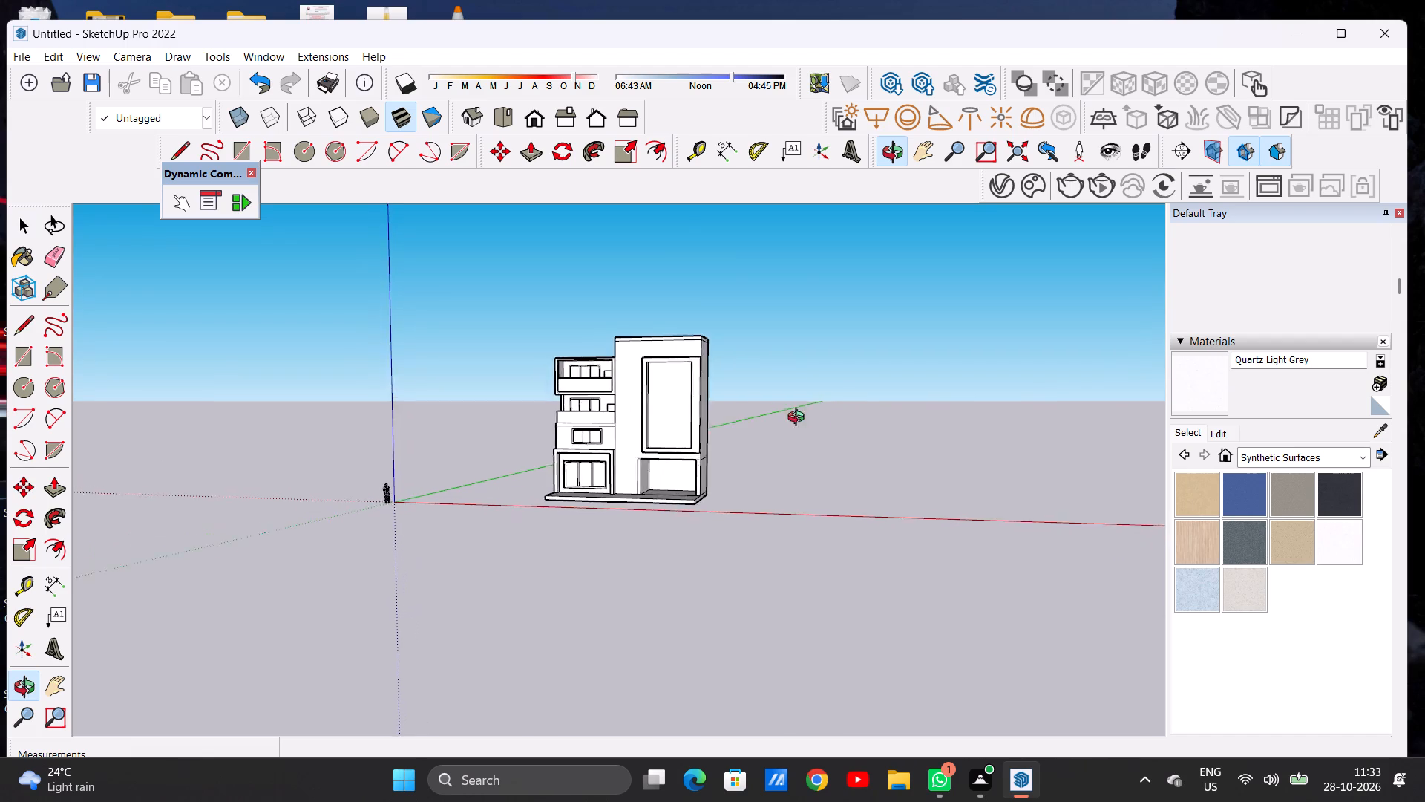
middle_click_drag(799, 419, 843, 418)
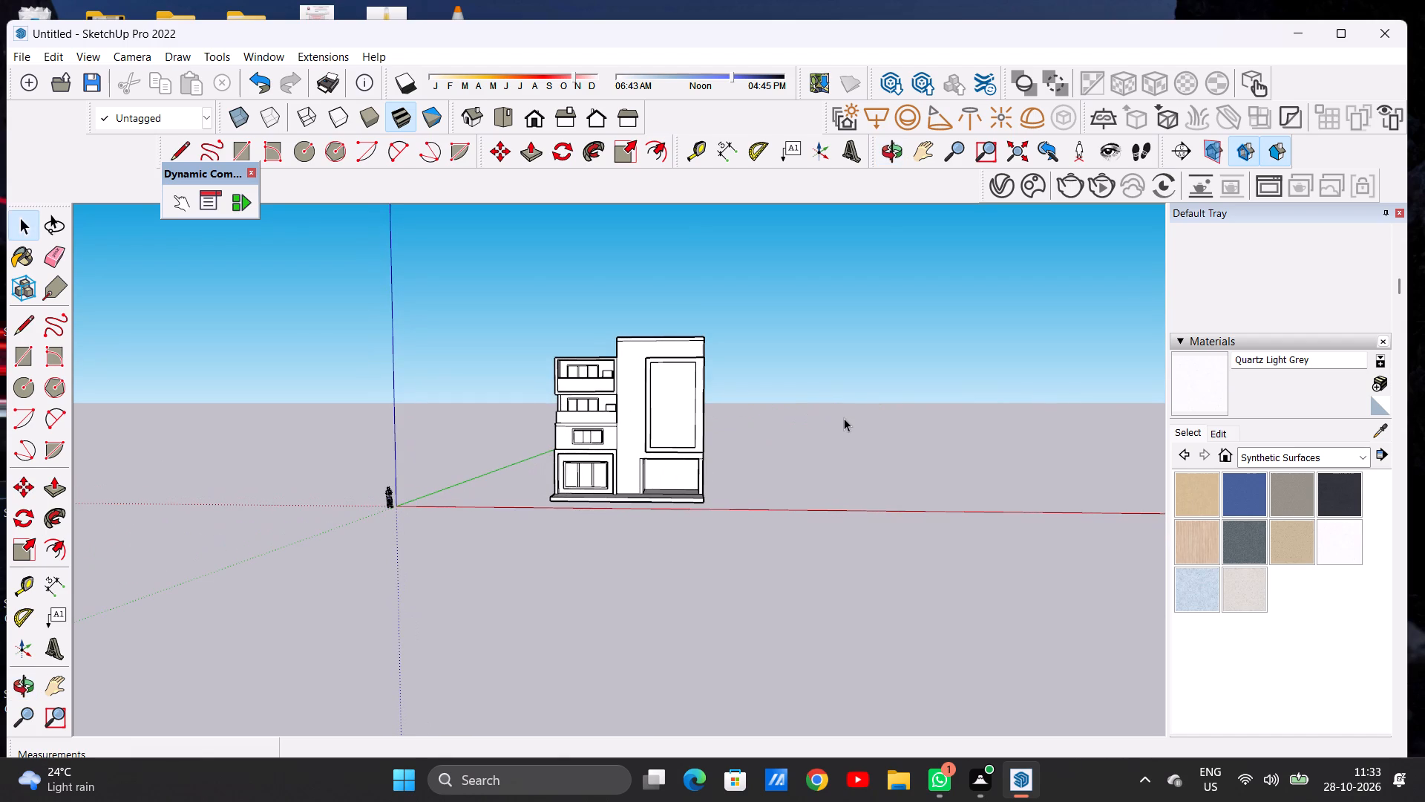
Undo the frame extrusion, the inset border edits and the panel's interior vertical line, back to the plain wide panel outline.
key("ctrl+z")
key("ctrl+z")
scroll(706, 419, "up", 10, "ctrl")
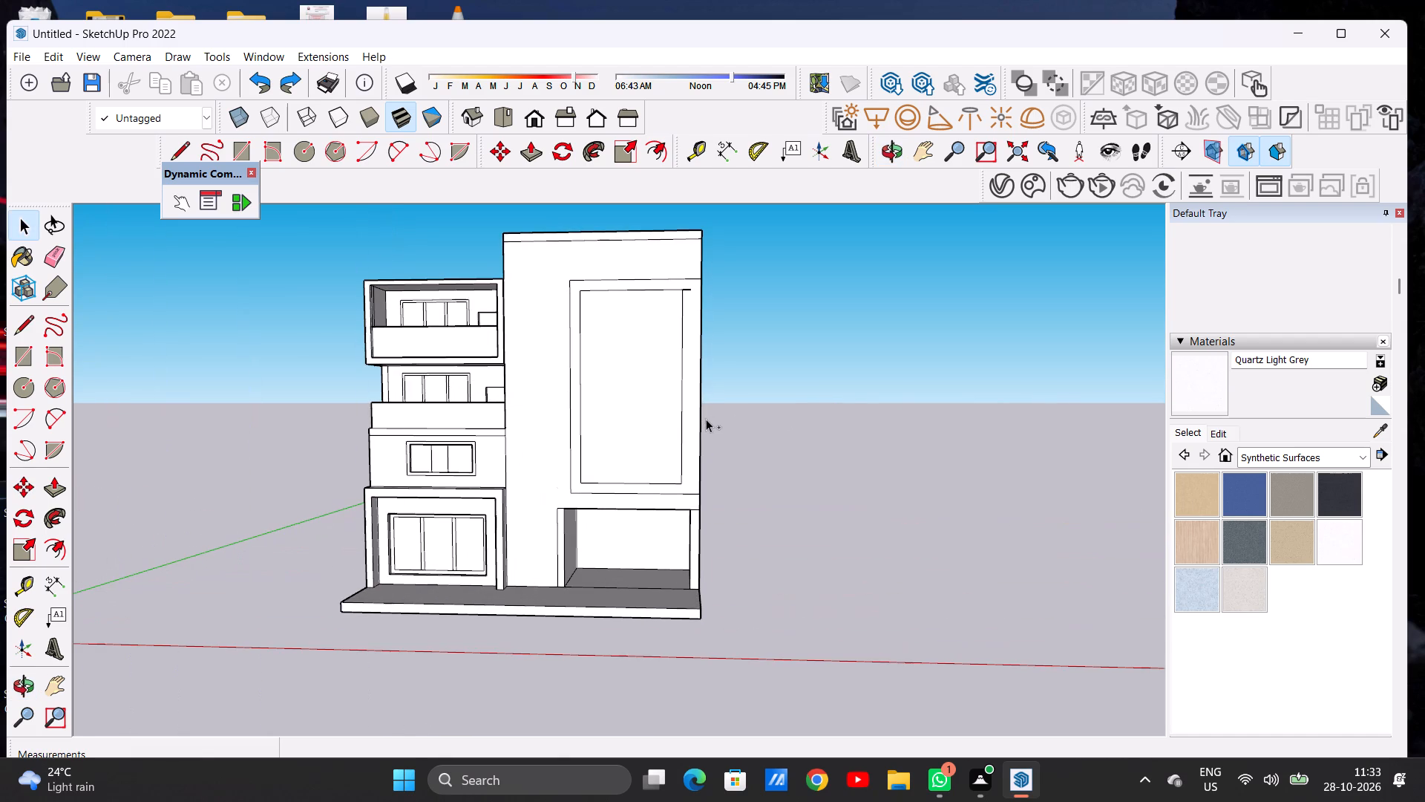
key("ctrl+z")
key("ctrl+z")
key("ctrl+z")
key("ctrl+z")
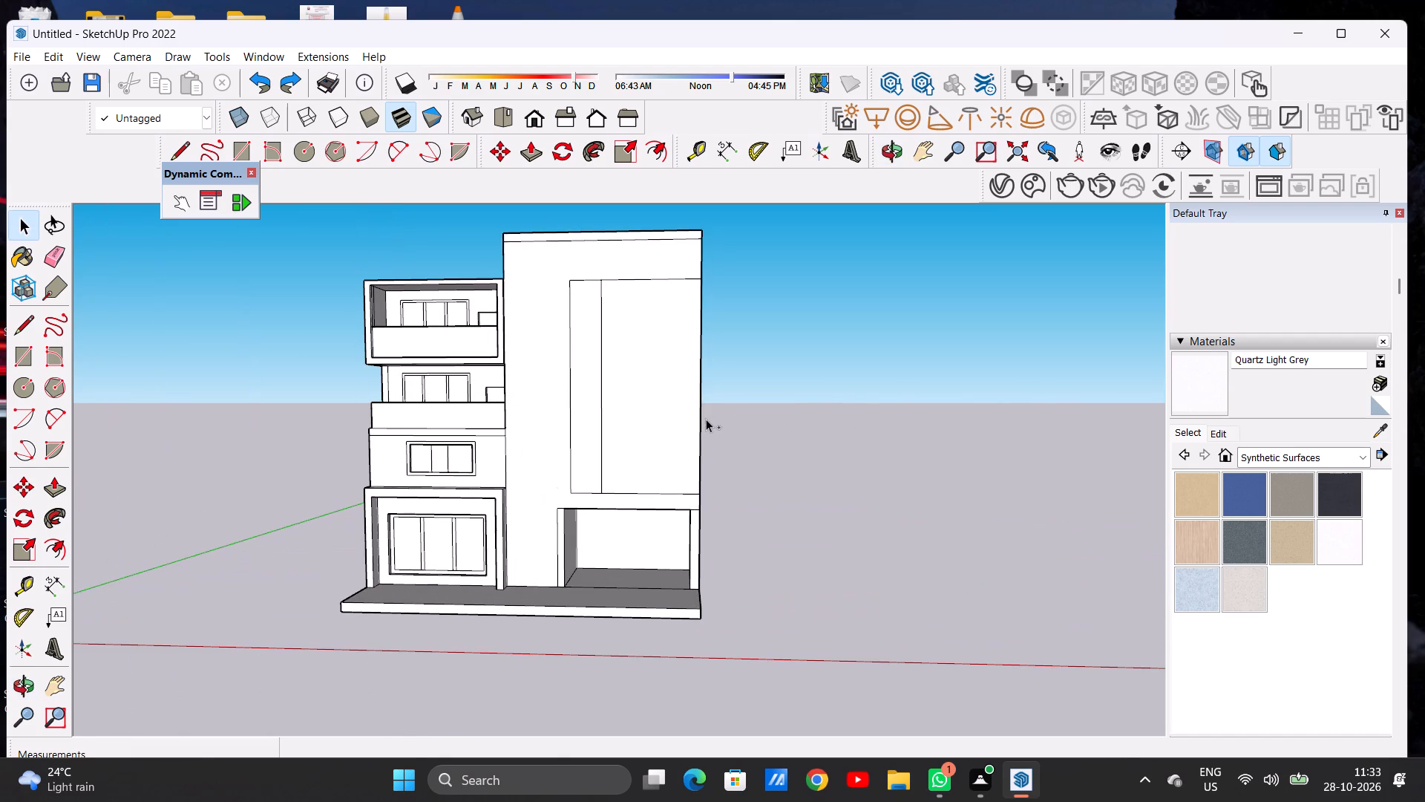
key("ctrl+z")
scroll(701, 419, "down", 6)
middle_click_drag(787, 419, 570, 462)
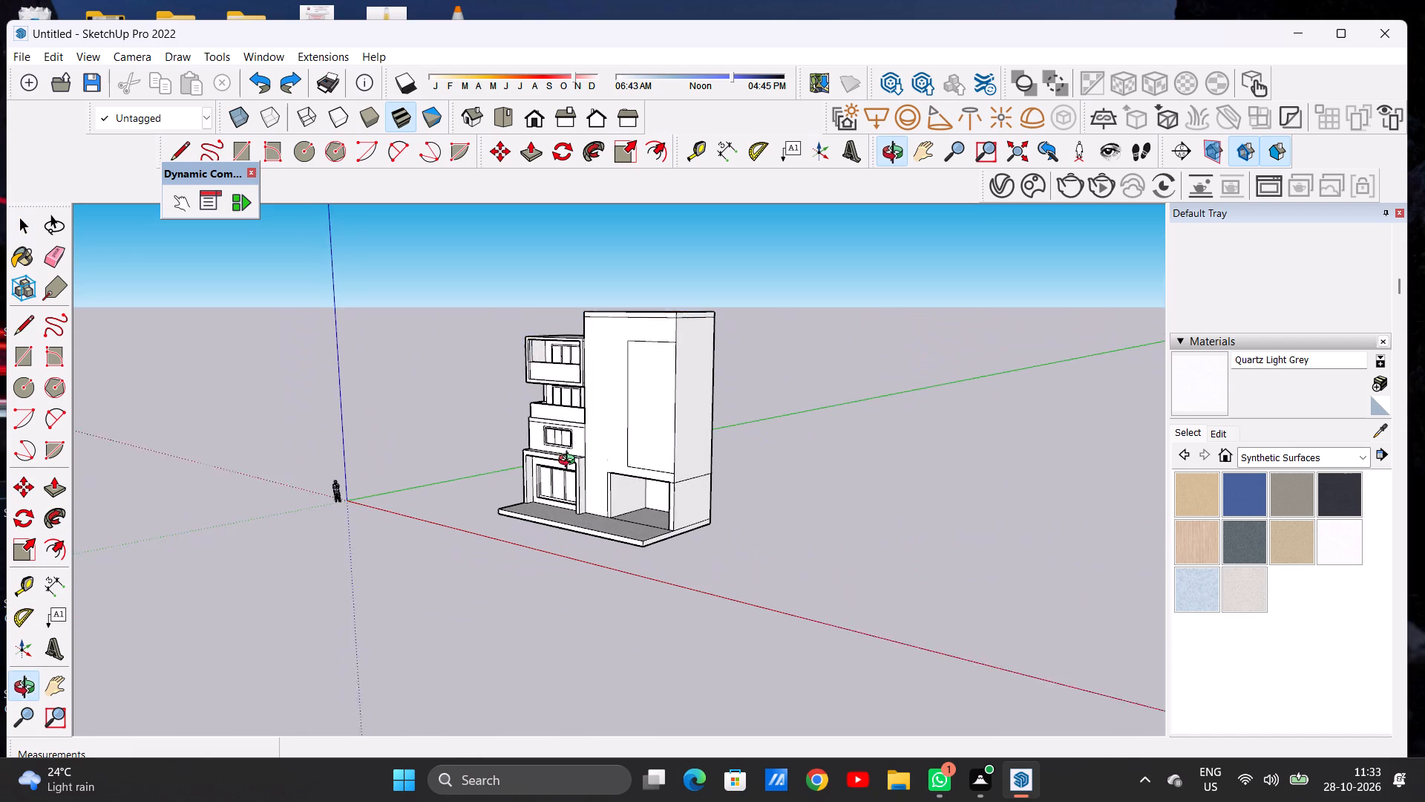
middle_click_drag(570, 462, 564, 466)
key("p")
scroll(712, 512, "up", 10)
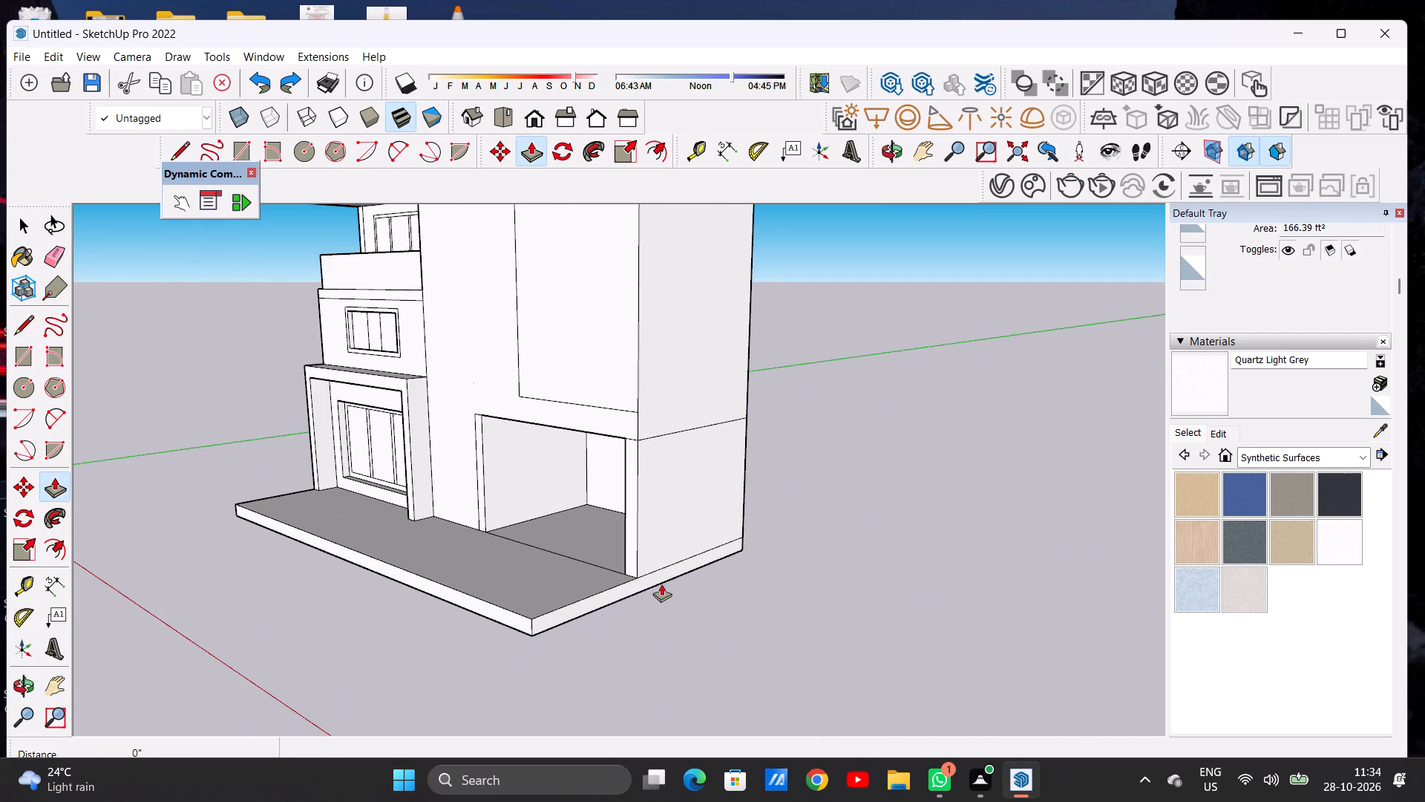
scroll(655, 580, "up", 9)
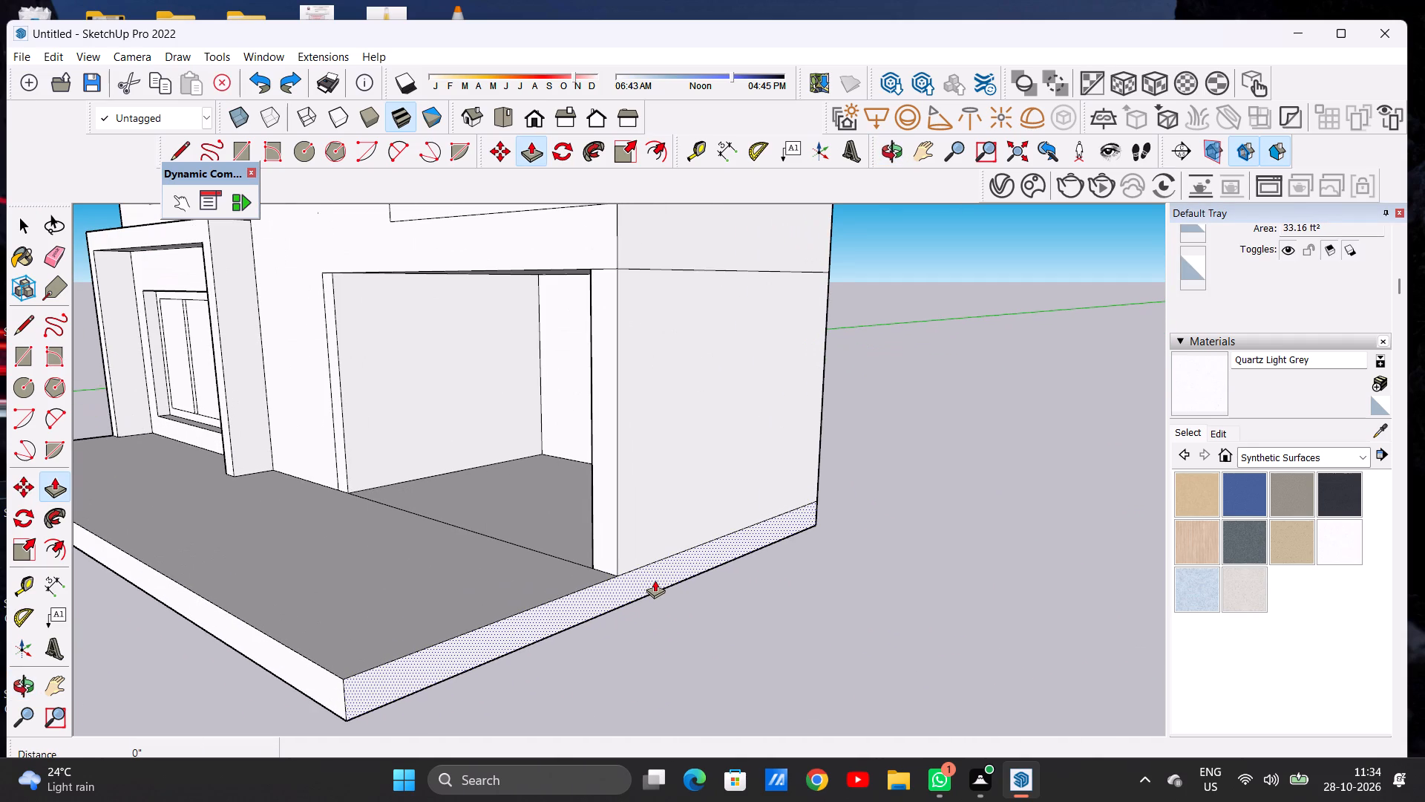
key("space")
Examine the whole front elevation with the plain panel outline on the tall wall, at different distances.
scroll(633, 454, "down", 2)
scroll(633, 454, "up", 1)
scroll(633, 454, "down", 11)
middle_click_drag(582, 466, 721, 454)
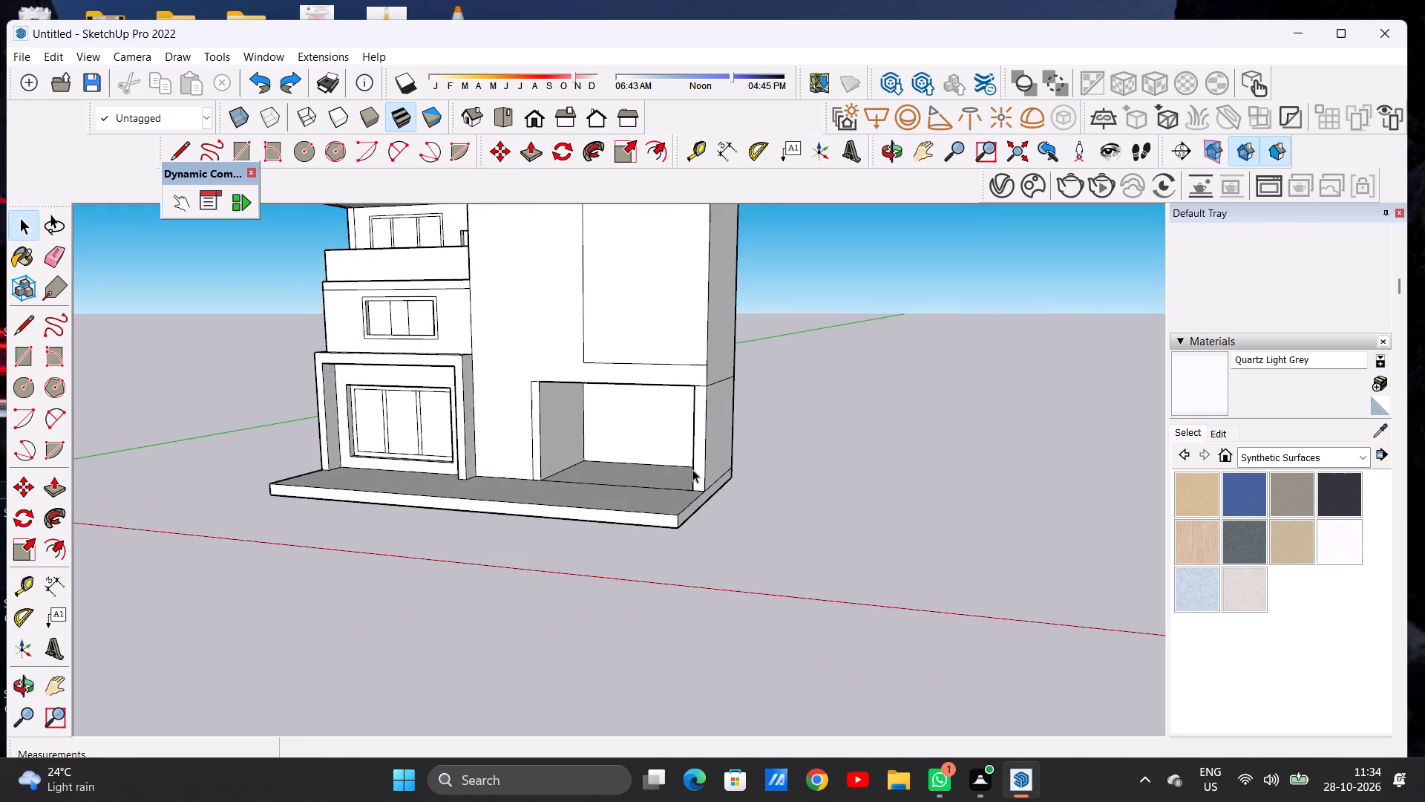
scroll(646, 477, "down", 11)
scroll(621, 479, "up", 1)
scroll(620, 479, "down", 1)
middle_click_drag(636, 454, 715, 430)
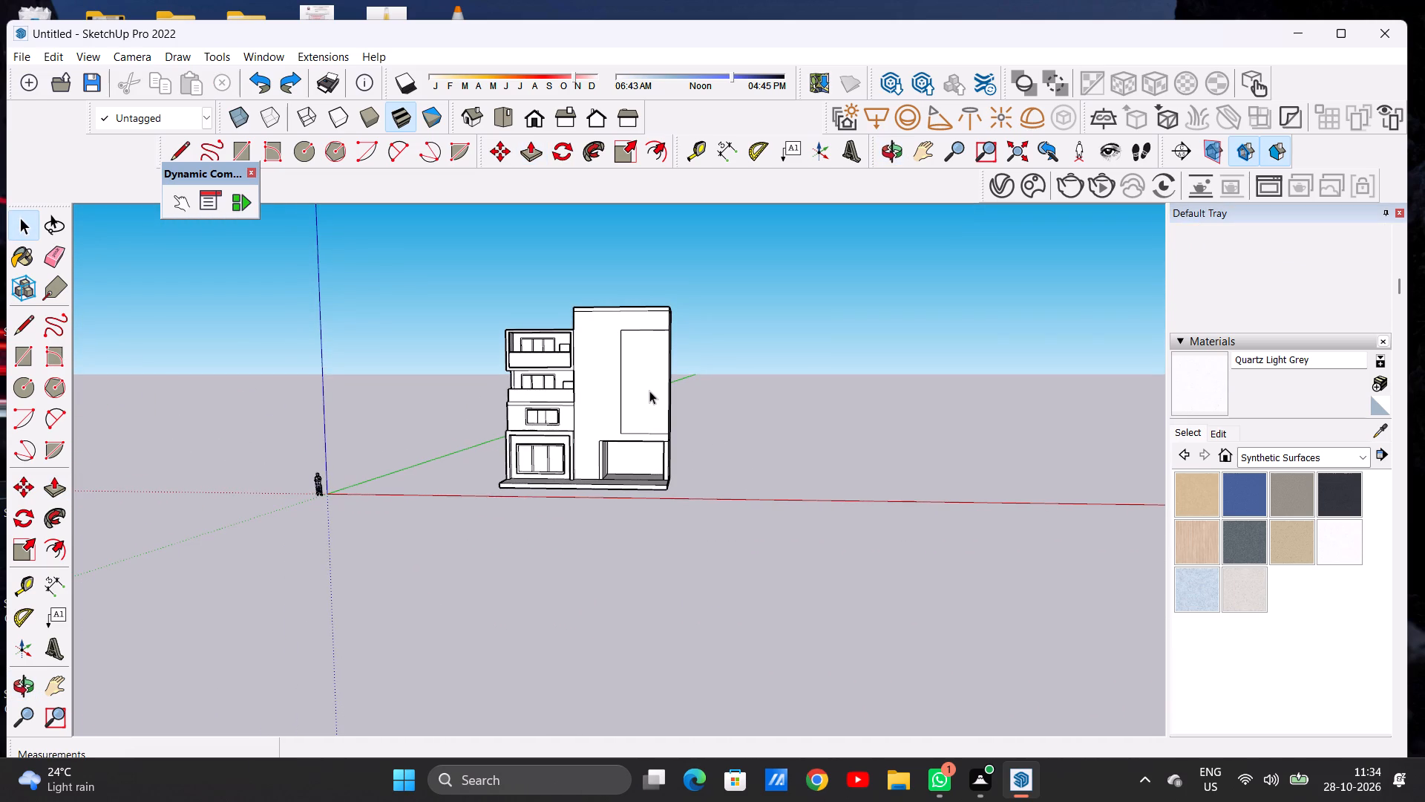
scroll(649, 391, "up", 10)
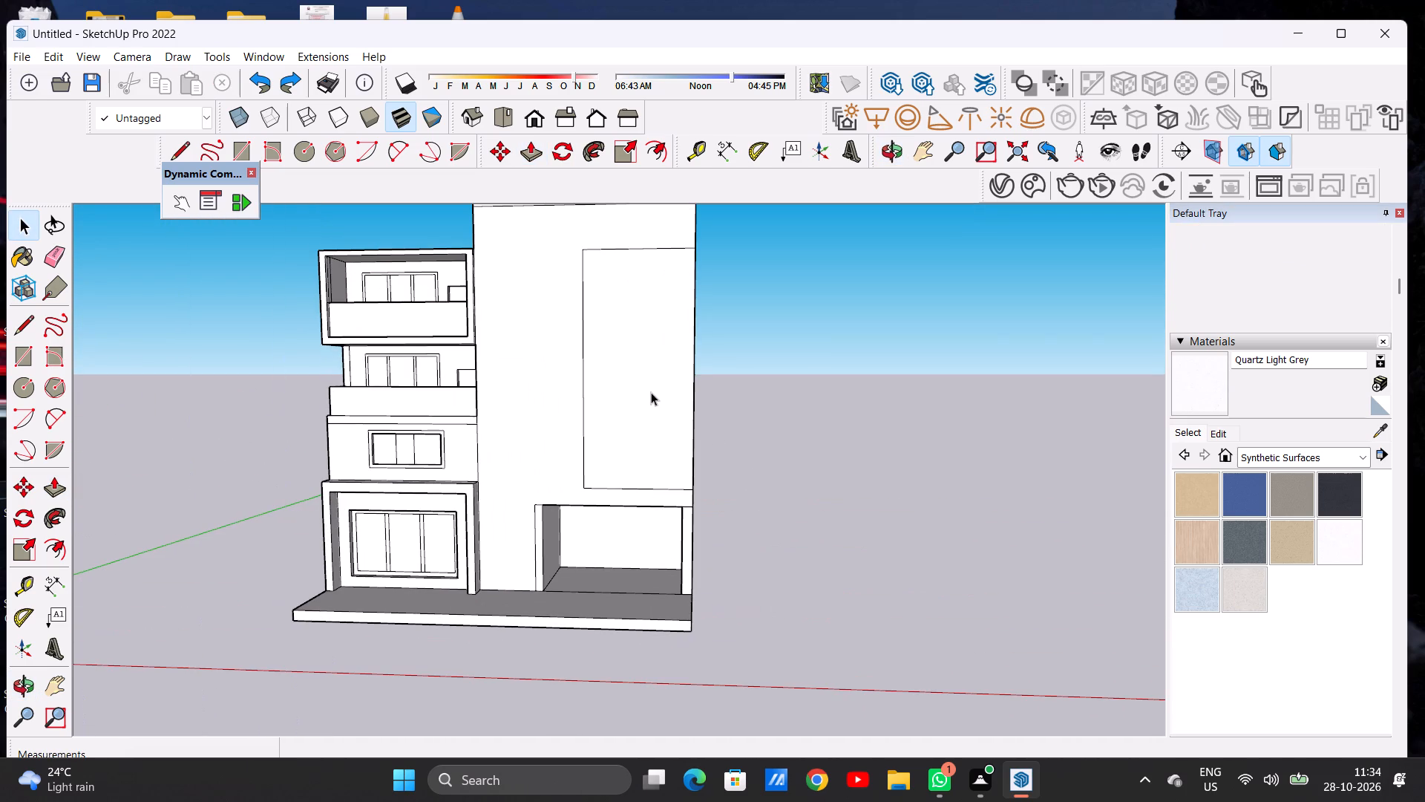
scroll(566, 396, "down", 4)
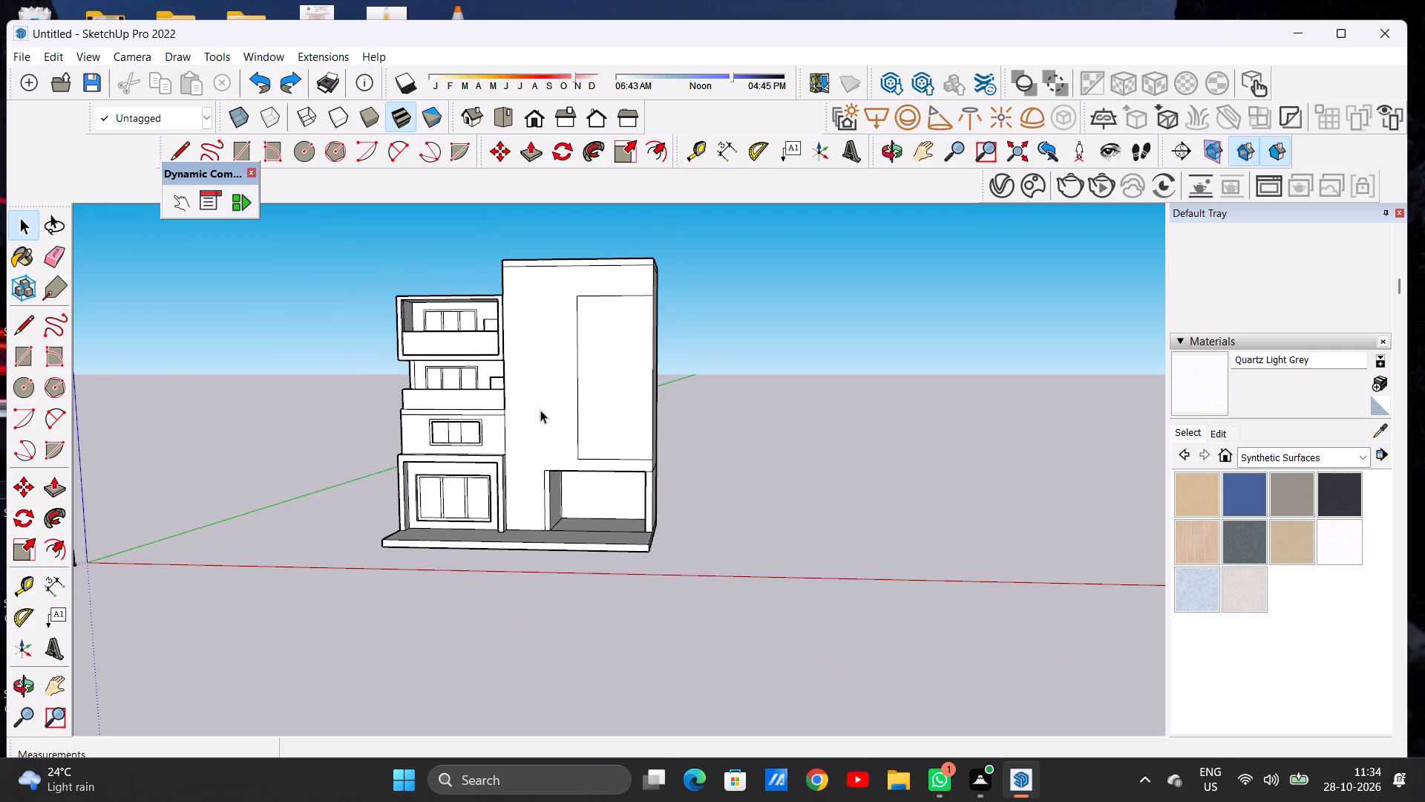
Offset the tall wall's plain panel outline inward by about 1' 7" to form an inset rectangle.
scroll(540, 410, "down", 2)
scroll(613, 396, "up", 6)
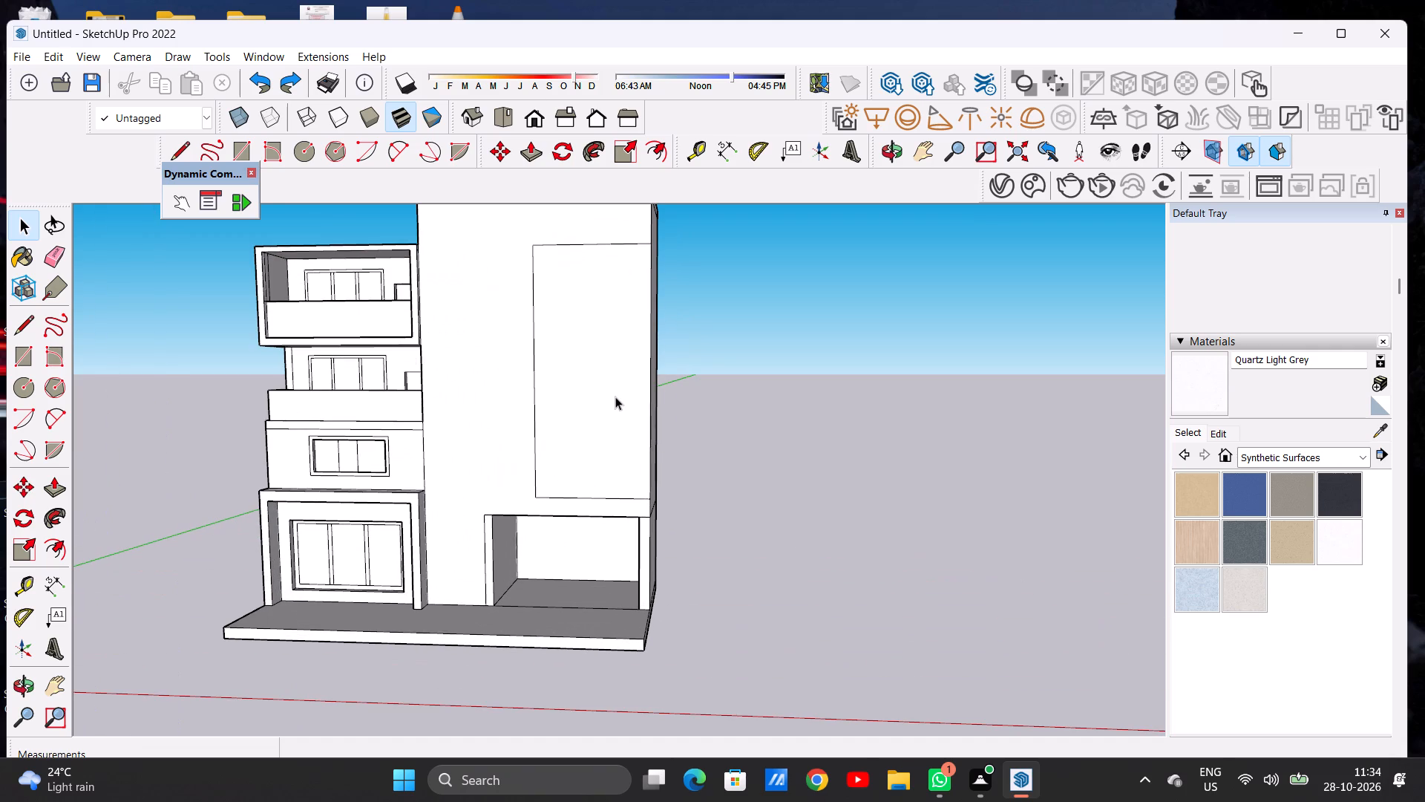
middle_click_drag(604, 401, 626, 395)
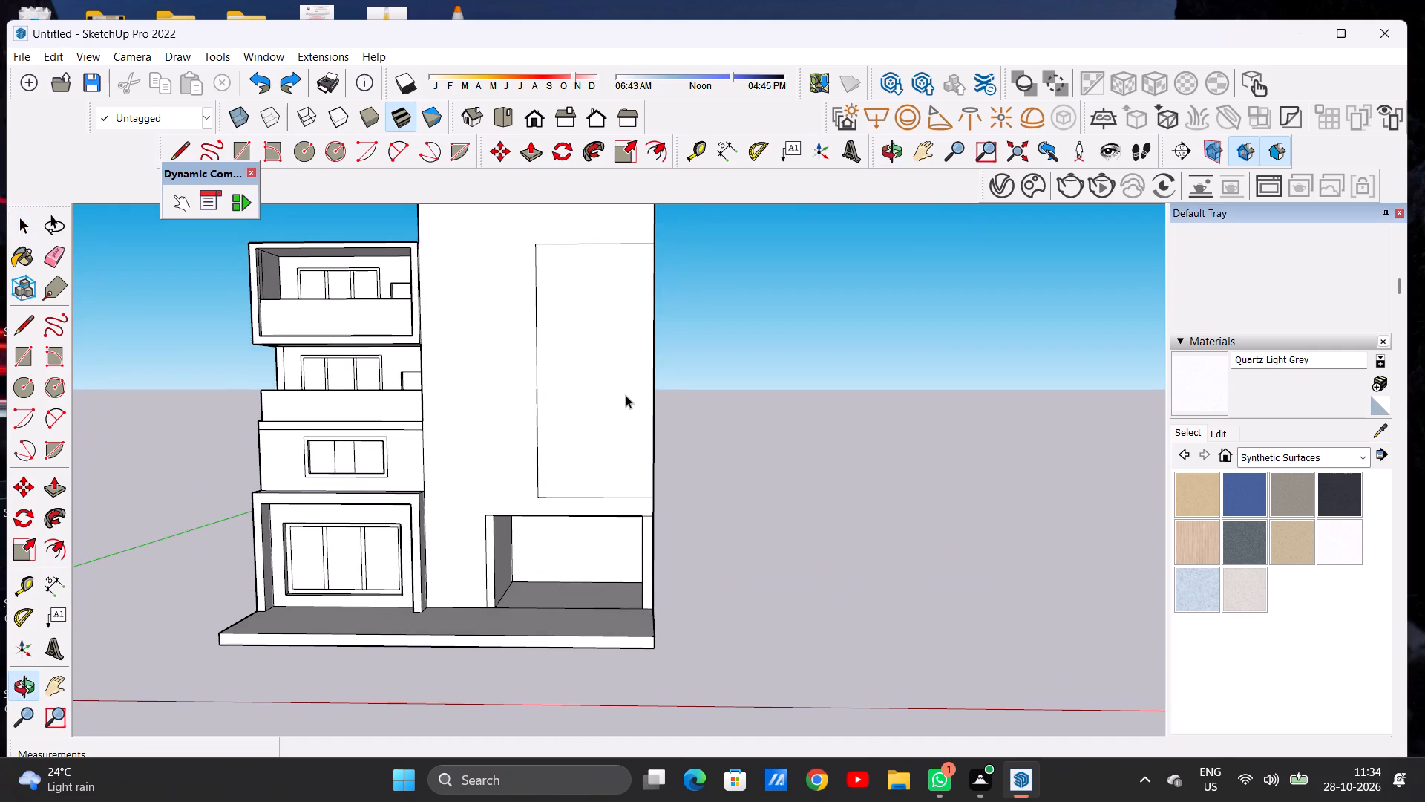
middle_click_drag(624, 395, 613, 397)
scroll(598, 401, "down", 4)
scroll(598, 401, "up", 2)
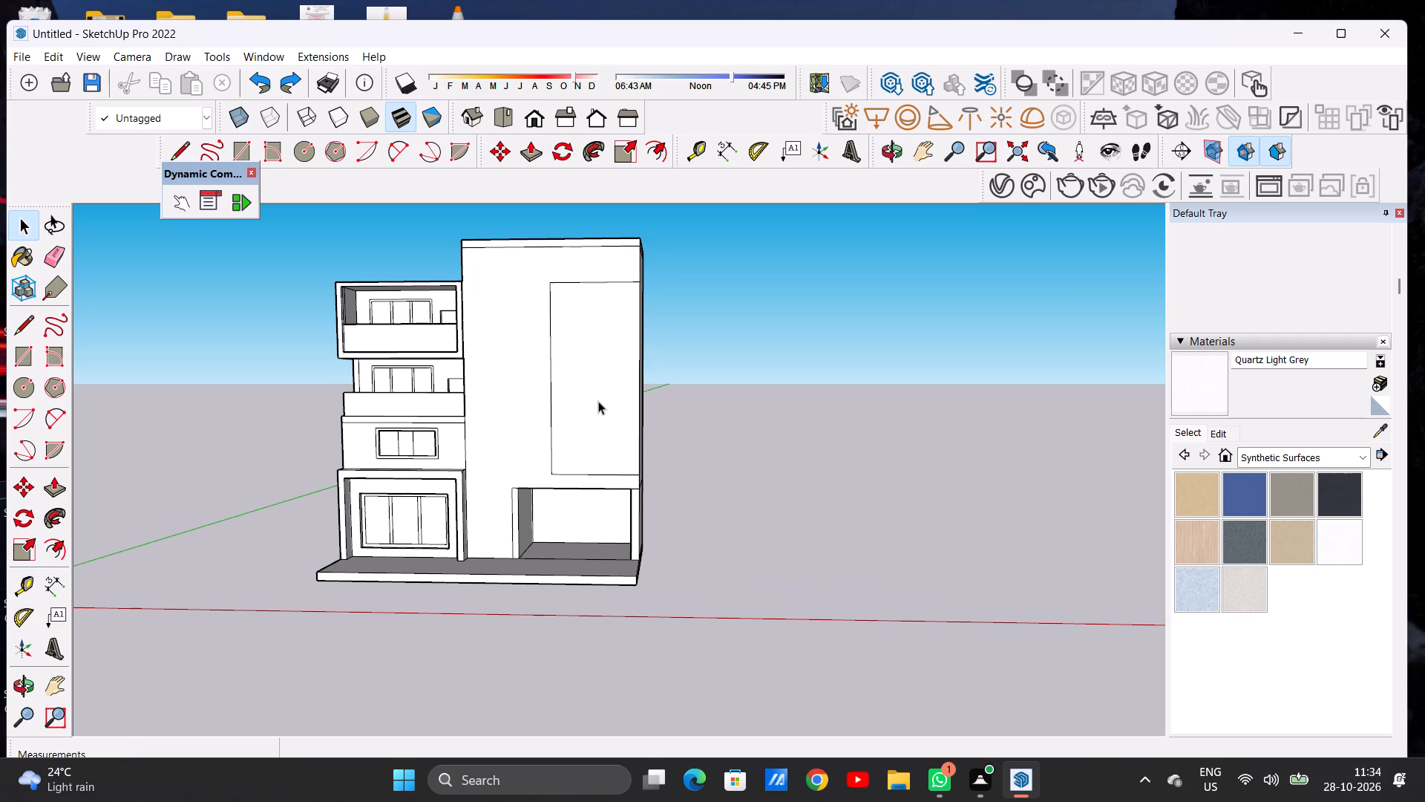
scroll(606, 405, "up", 2)
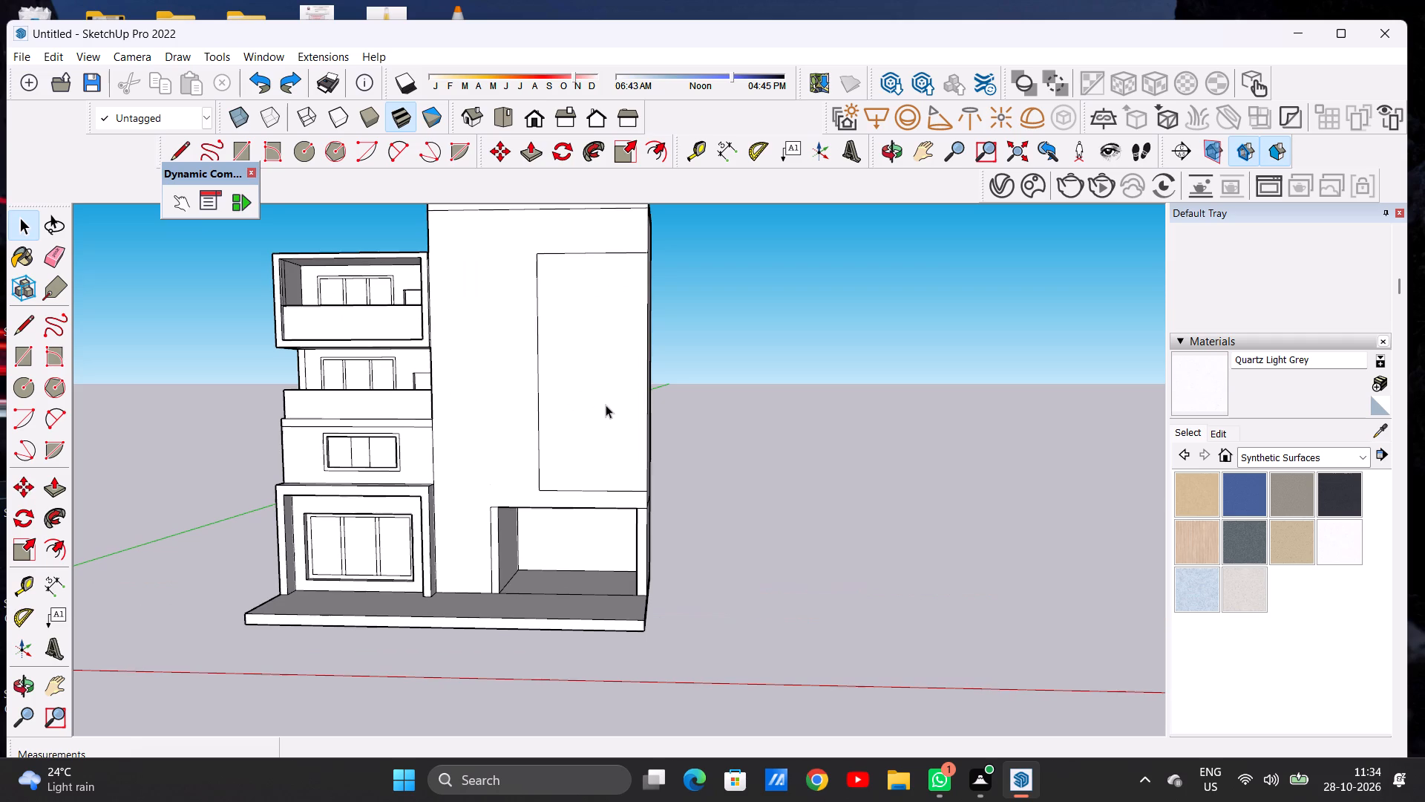
type("OF")
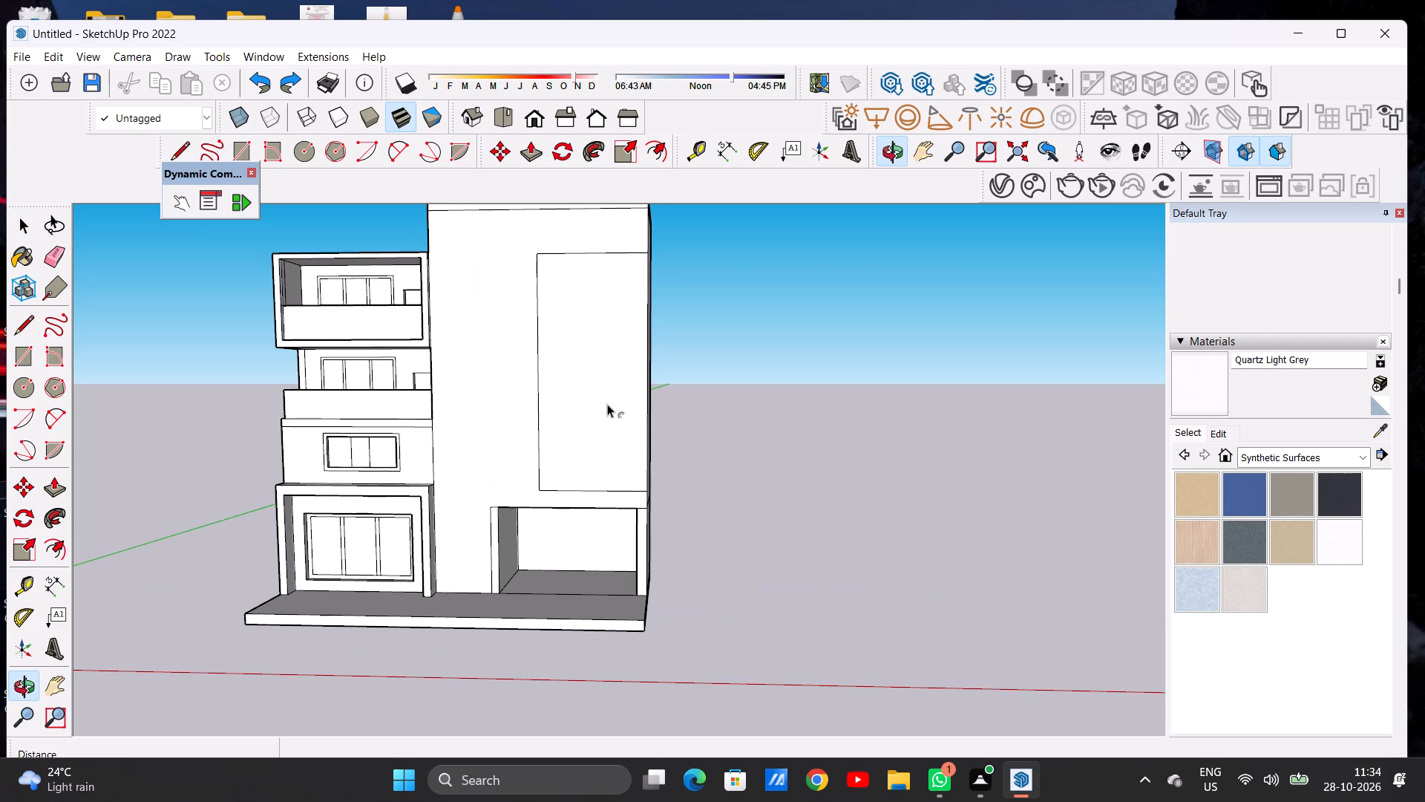
left_click(575, 276)
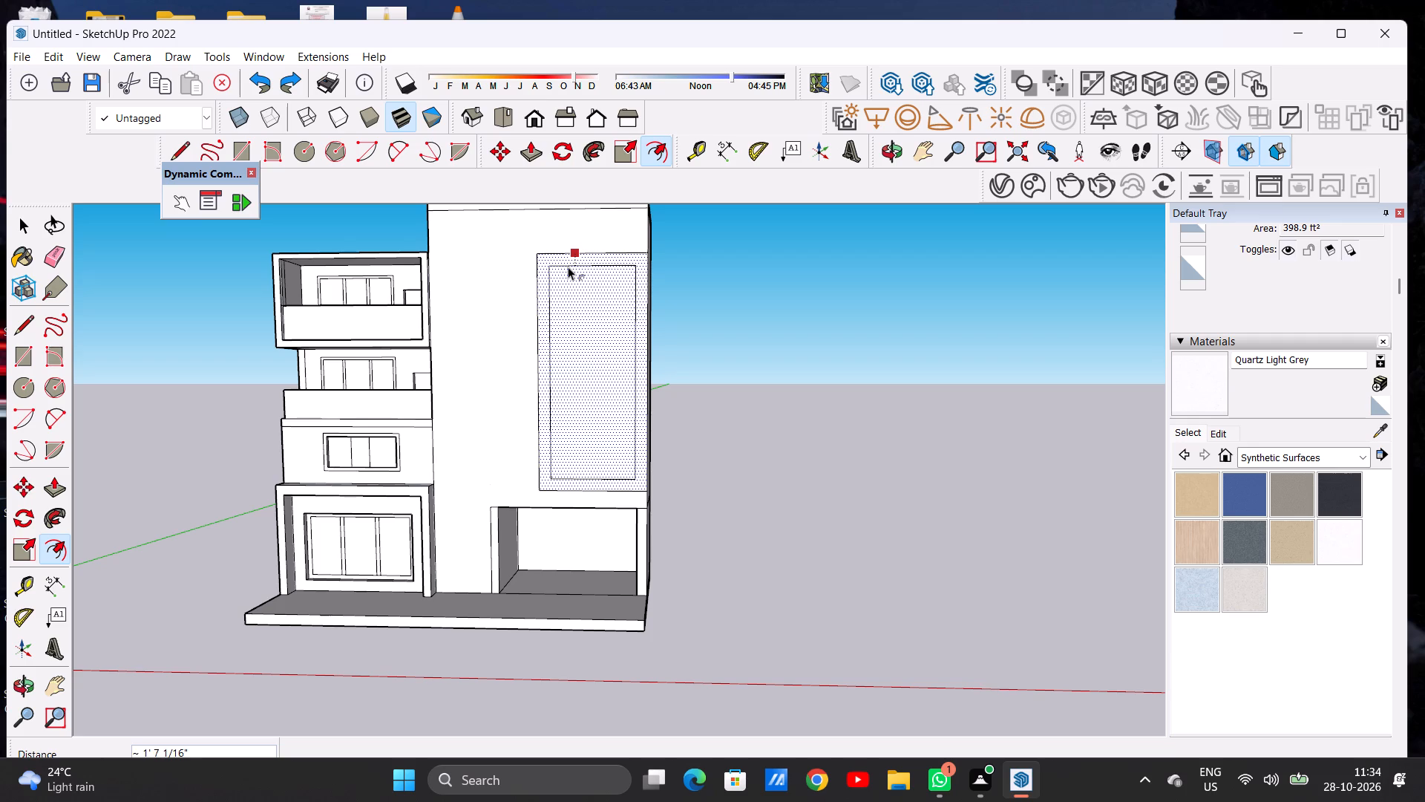
left_click(568, 267)
key("space")
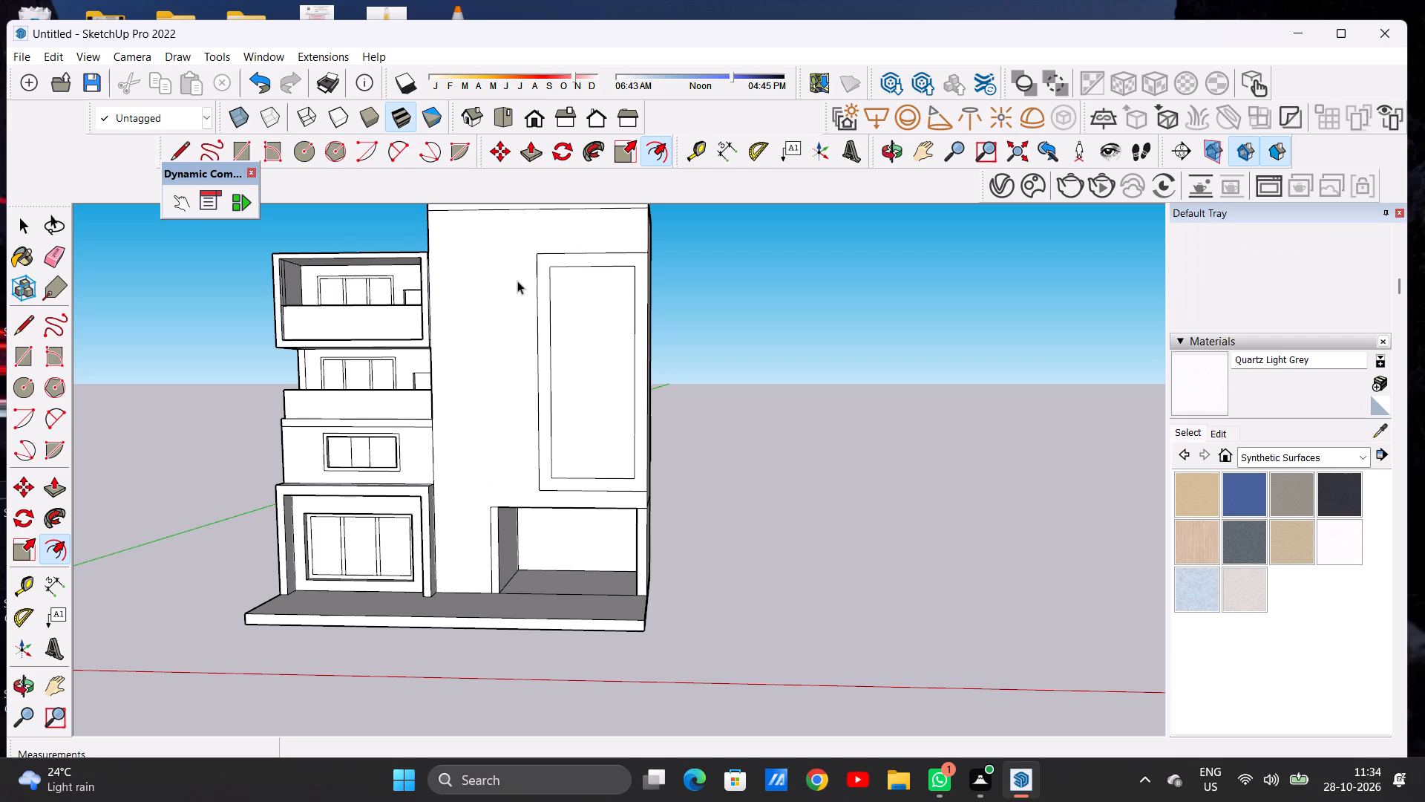
Draw a vertical line about 26' 1" long across the inset rectangle's full height, just inside its side nearest the wall's outer corner.
scroll(568, 254, "down", 6)
scroll(570, 382, "down", 5)
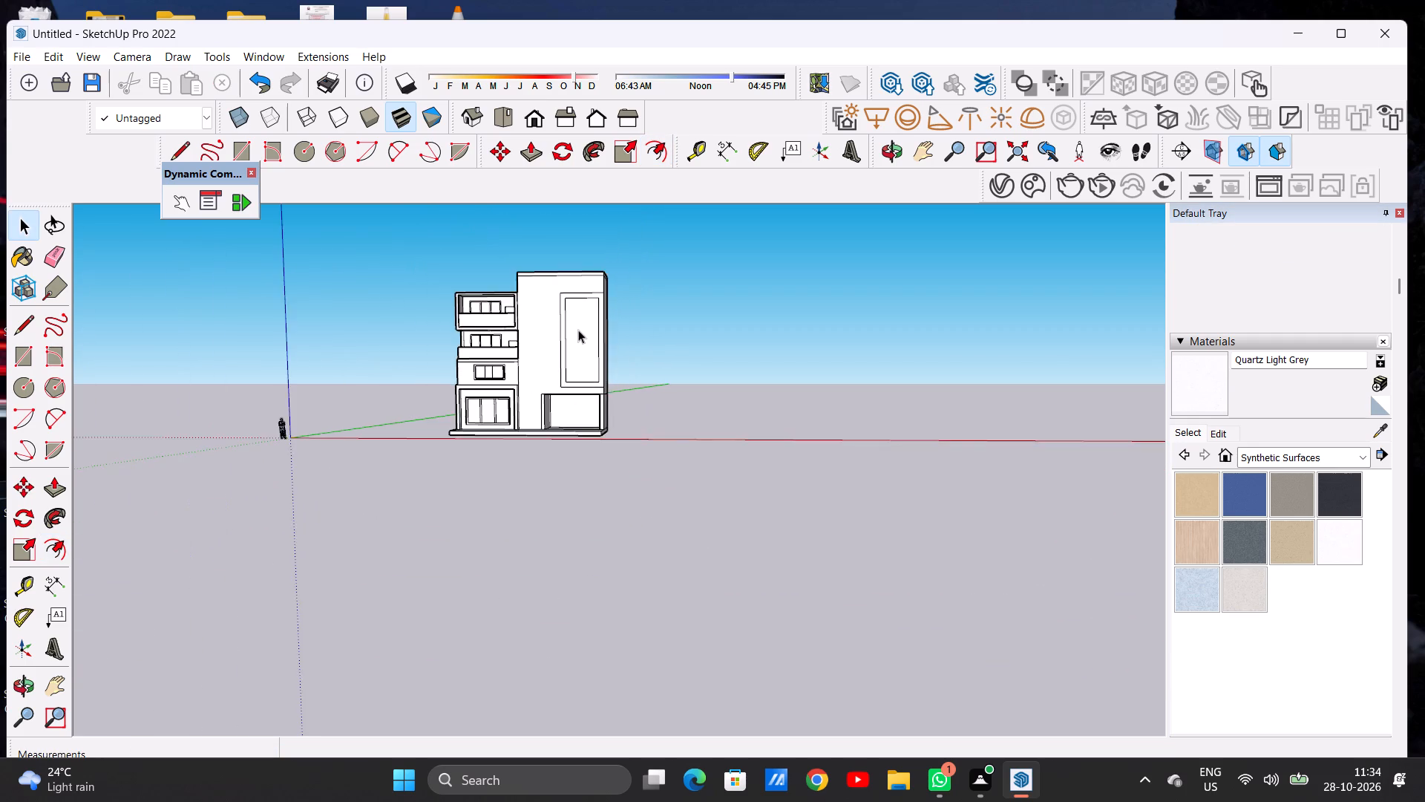
scroll(580, 325, "up", 13)
key("l")
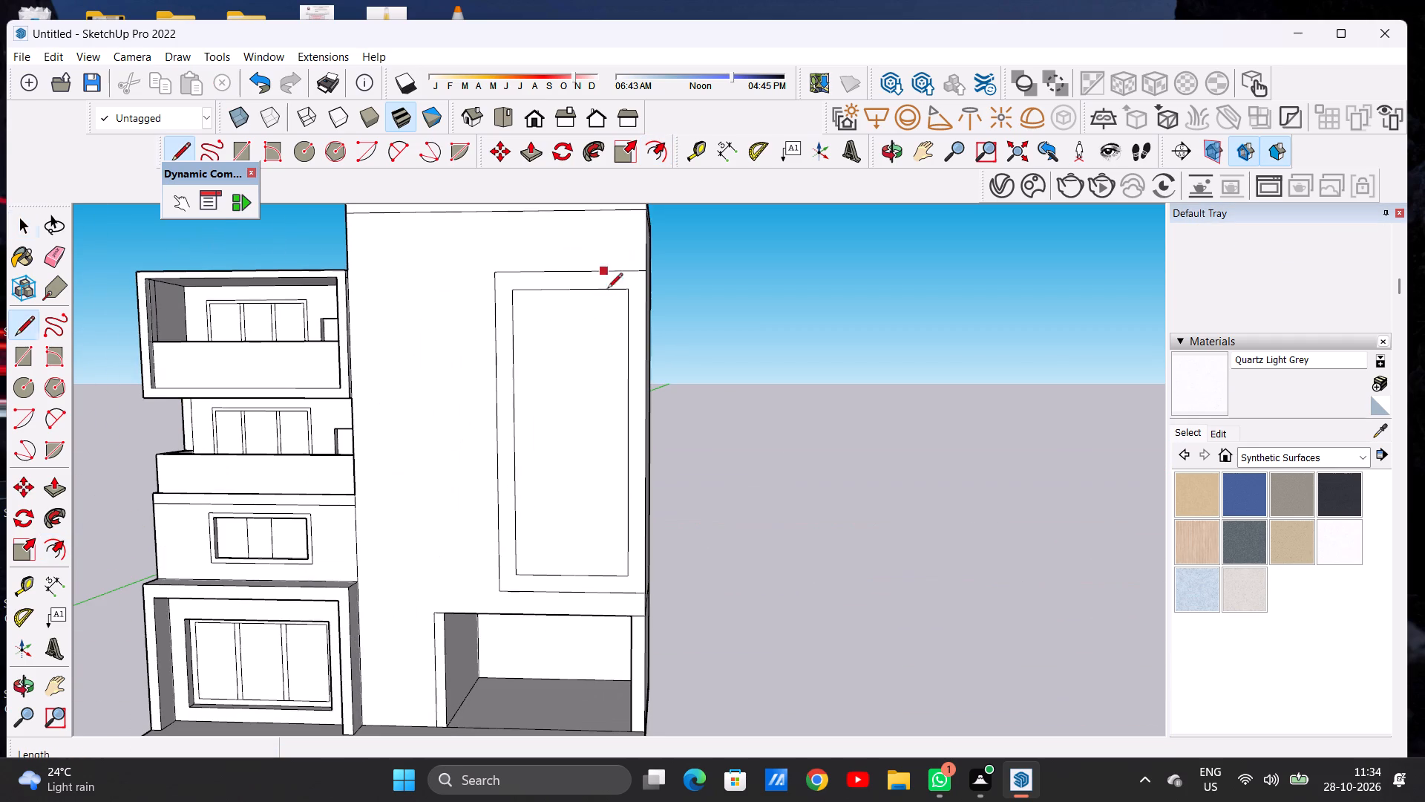
scroll(614, 299, "up", 2)
left_click(619, 288)
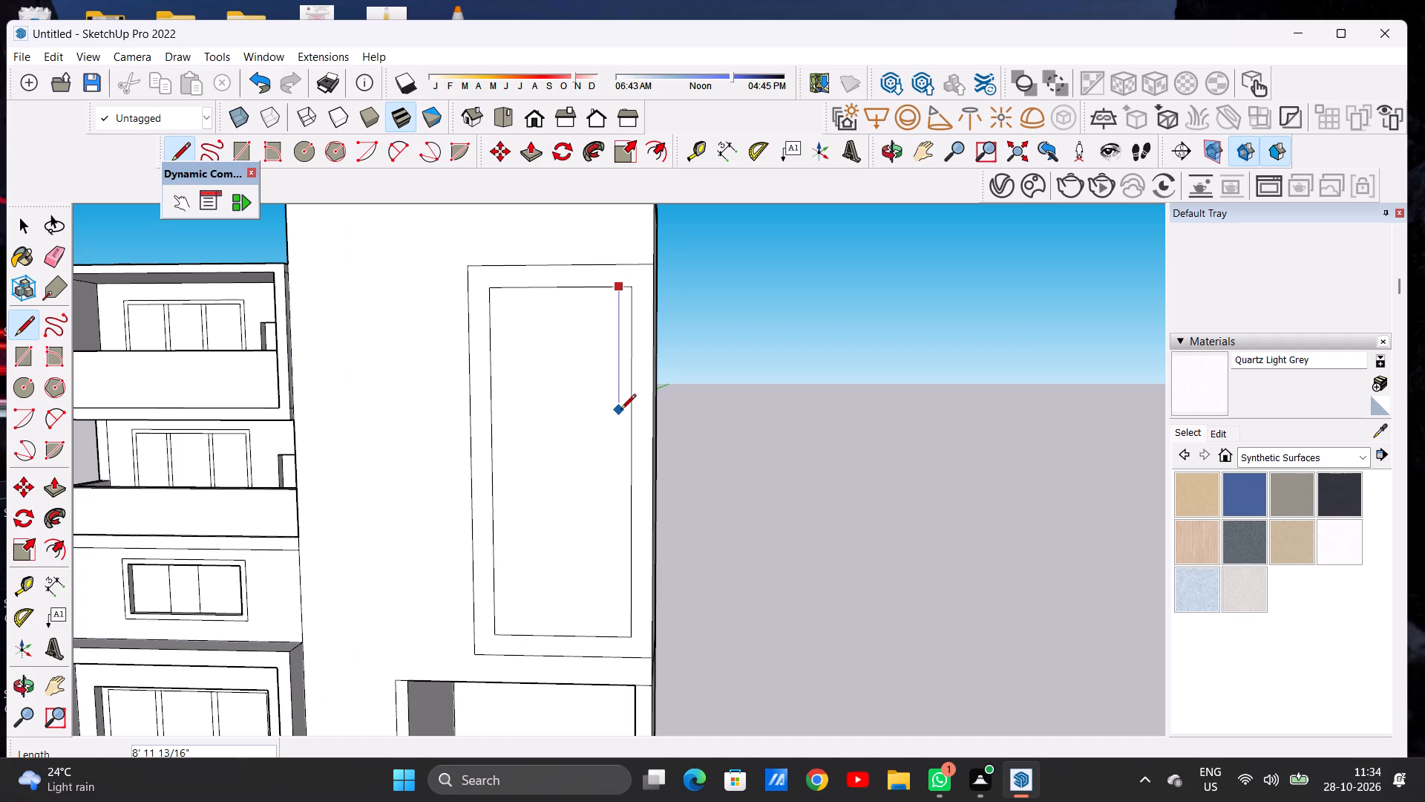
left_click(620, 637)
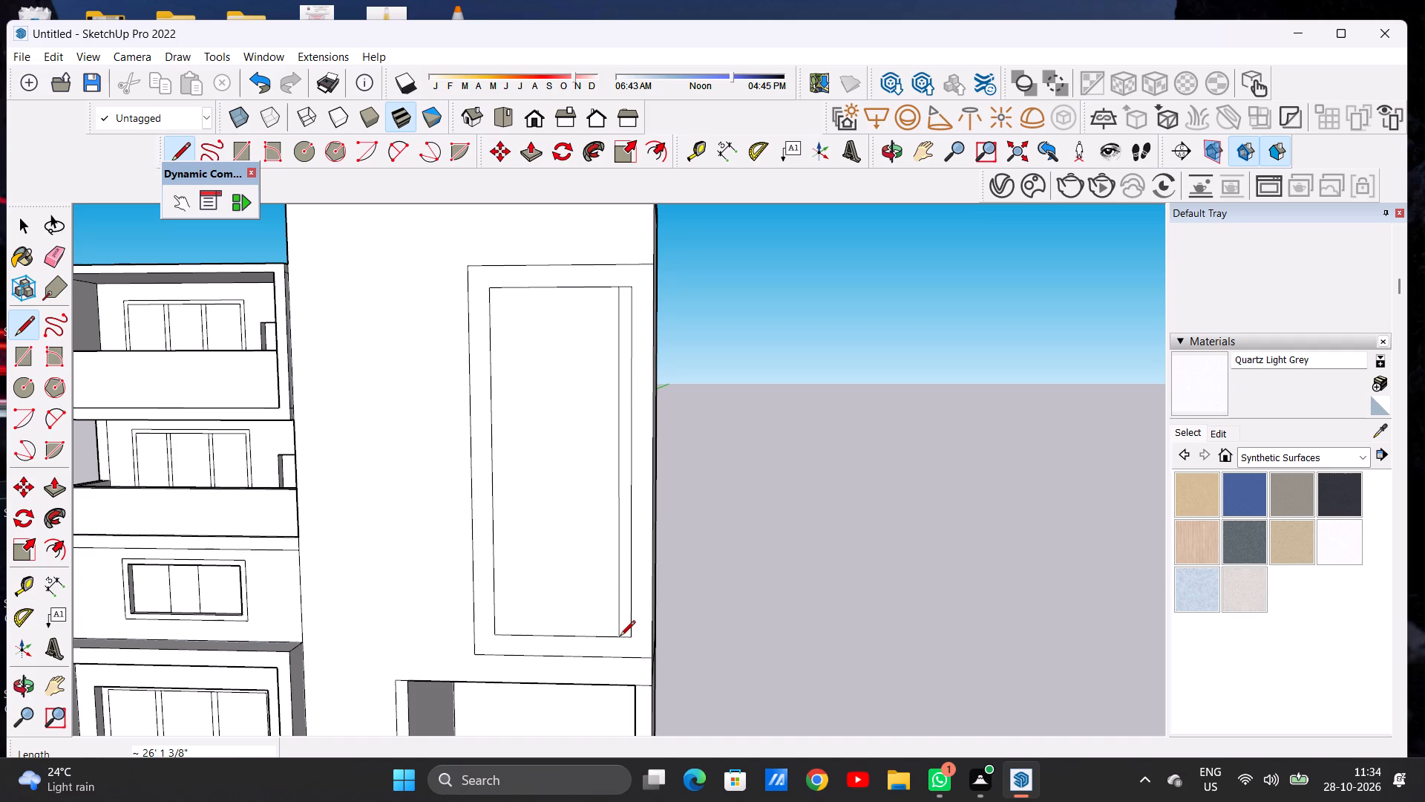
key("space")
Erase the inset rectangle's original outer side edge and the short top and bottom stubs beyond the new vertical line.
type("E")
scroll(636, 644, "up", 6)
left_click_drag(623, 624, 625, 634)
left_click(626, 619)
scroll(628, 630, "down", 10)
scroll(623, 616, "up", 3)
scroll(623, 616, "down", 2)
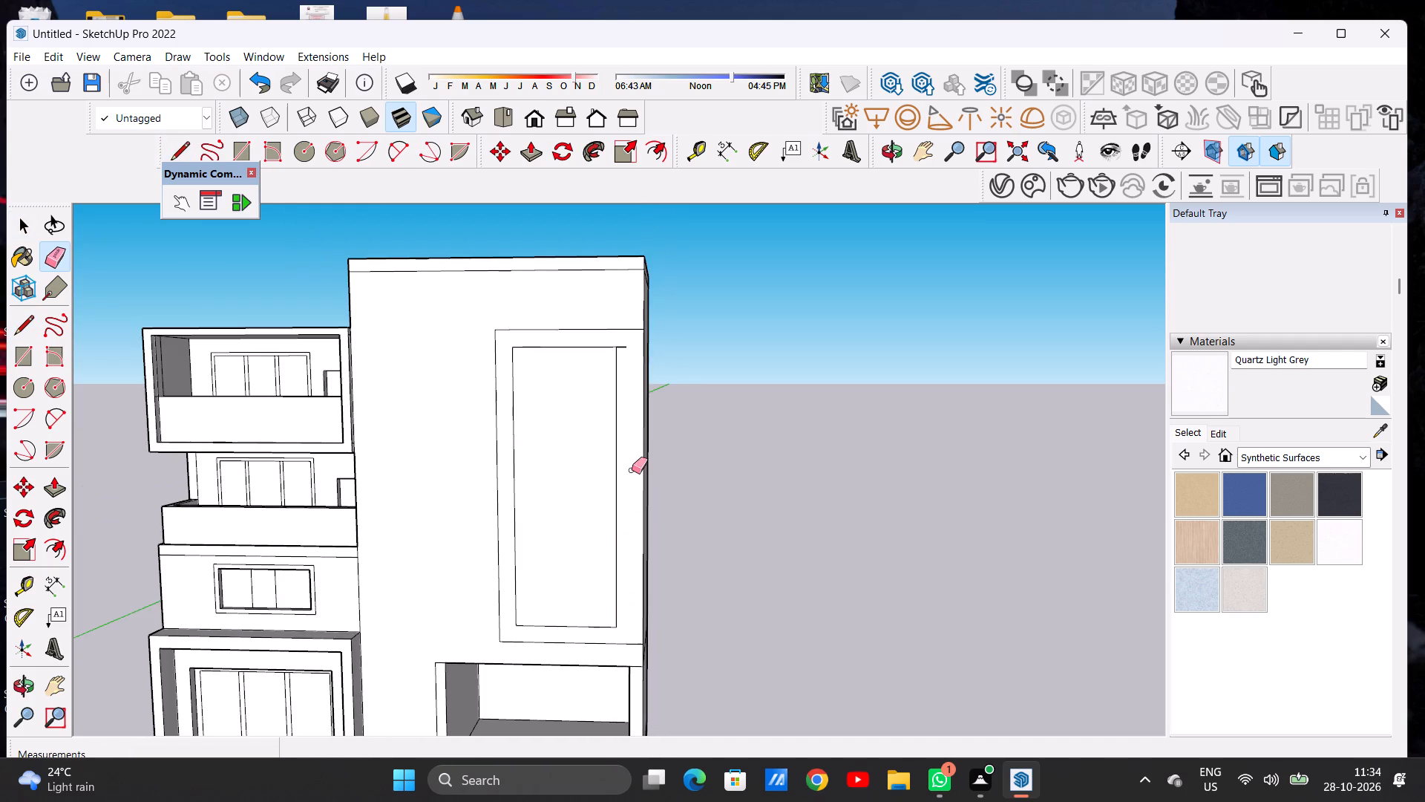
scroll(629, 395, "up", 1)
scroll(627, 388, "down", 1)
scroll(623, 384, "up", 2)
scroll(623, 382, "down", 1)
scroll(623, 382, "up", 7)
left_click_drag(623, 368, 626, 379)
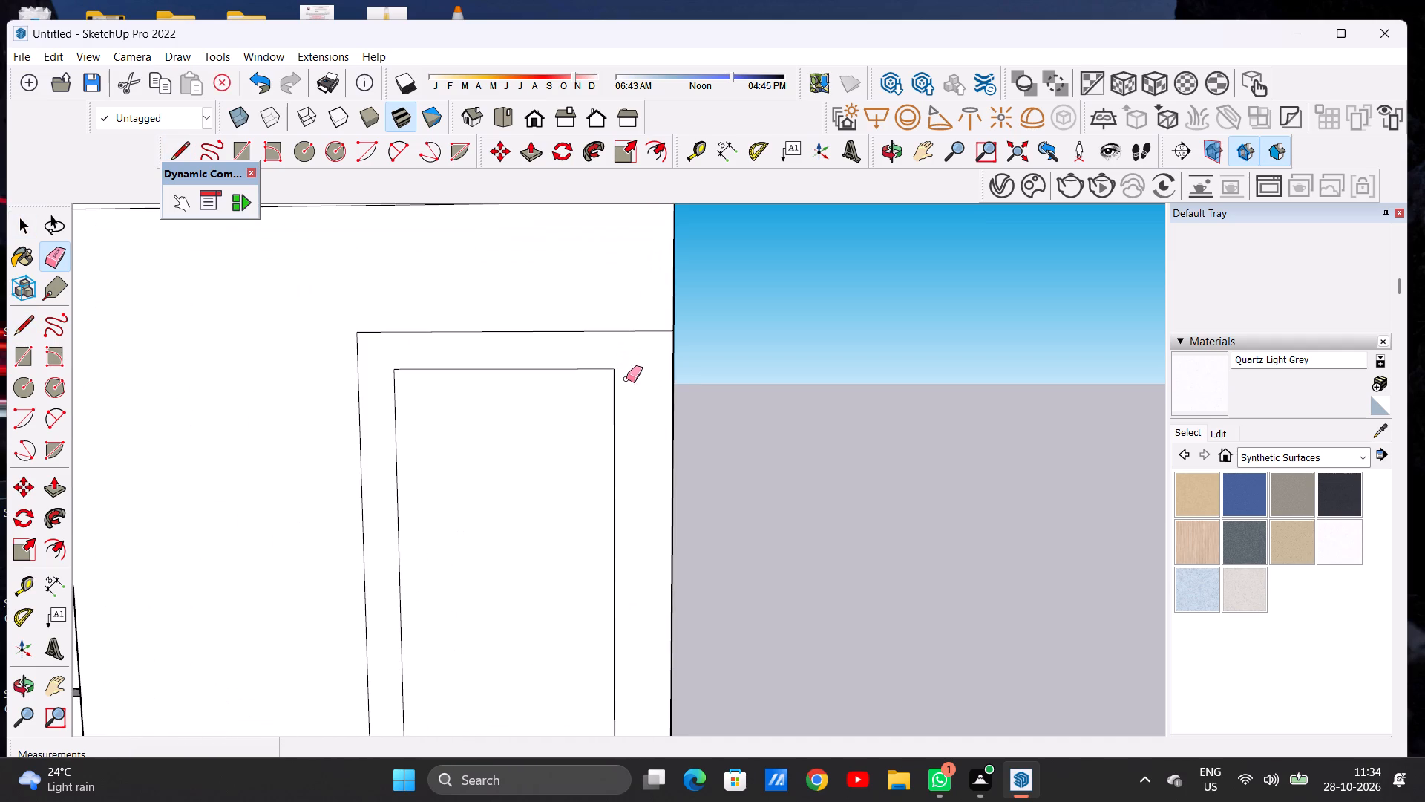
key("space")
Examine the narrowed inset panel's proportions on the whole front elevation, at different distances.
scroll(572, 480, "down", 9)
scroll(554, 431, "up", 1)
scroll(554, 431, "down", 11)
scroll(564, 580, "up", 1)
scroll(564, 580, "down", 2)
scroll(564, 580, "up", 5)
scroll(564, 580, "down", 1)
scroll(564, 580, "up", 1)
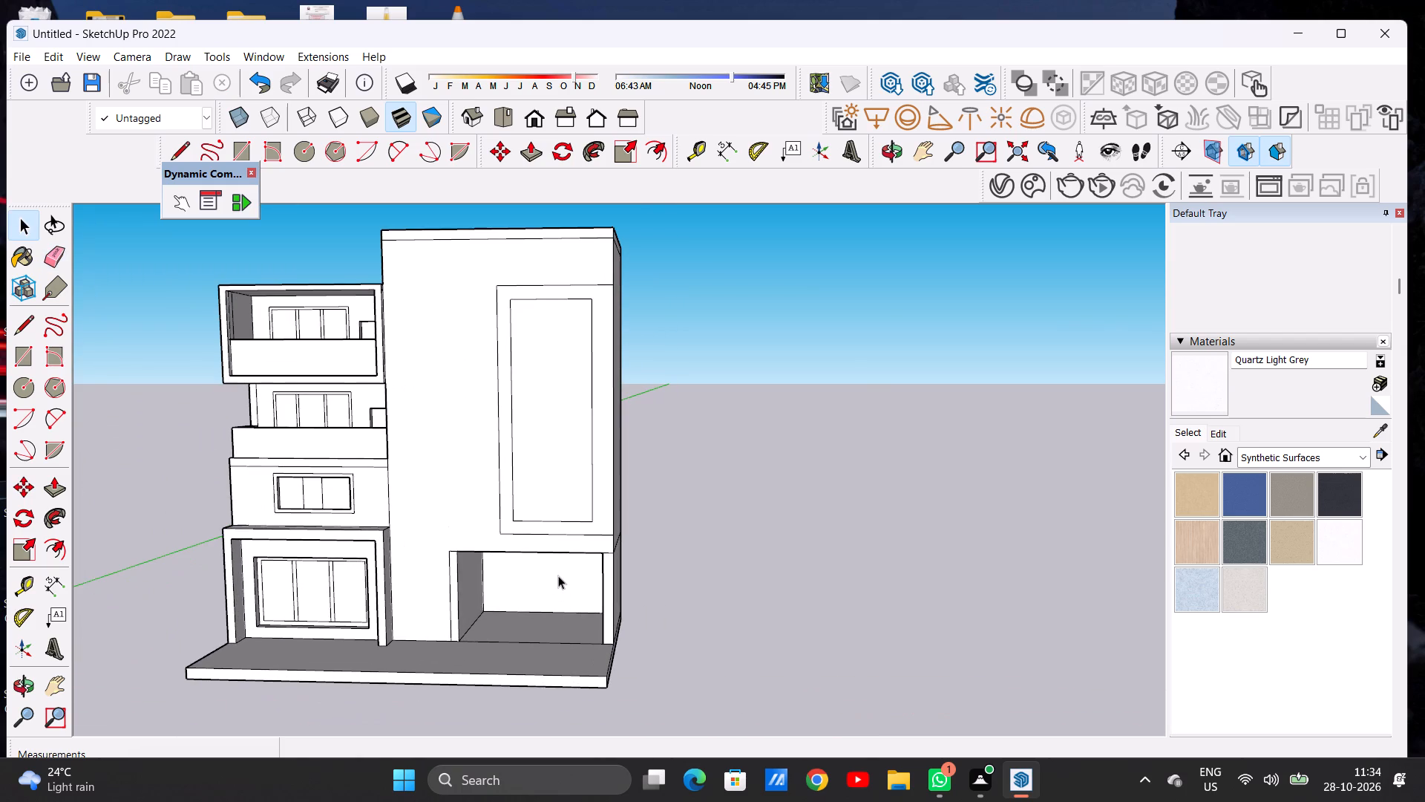
scroll(602, 468, "down", 10)
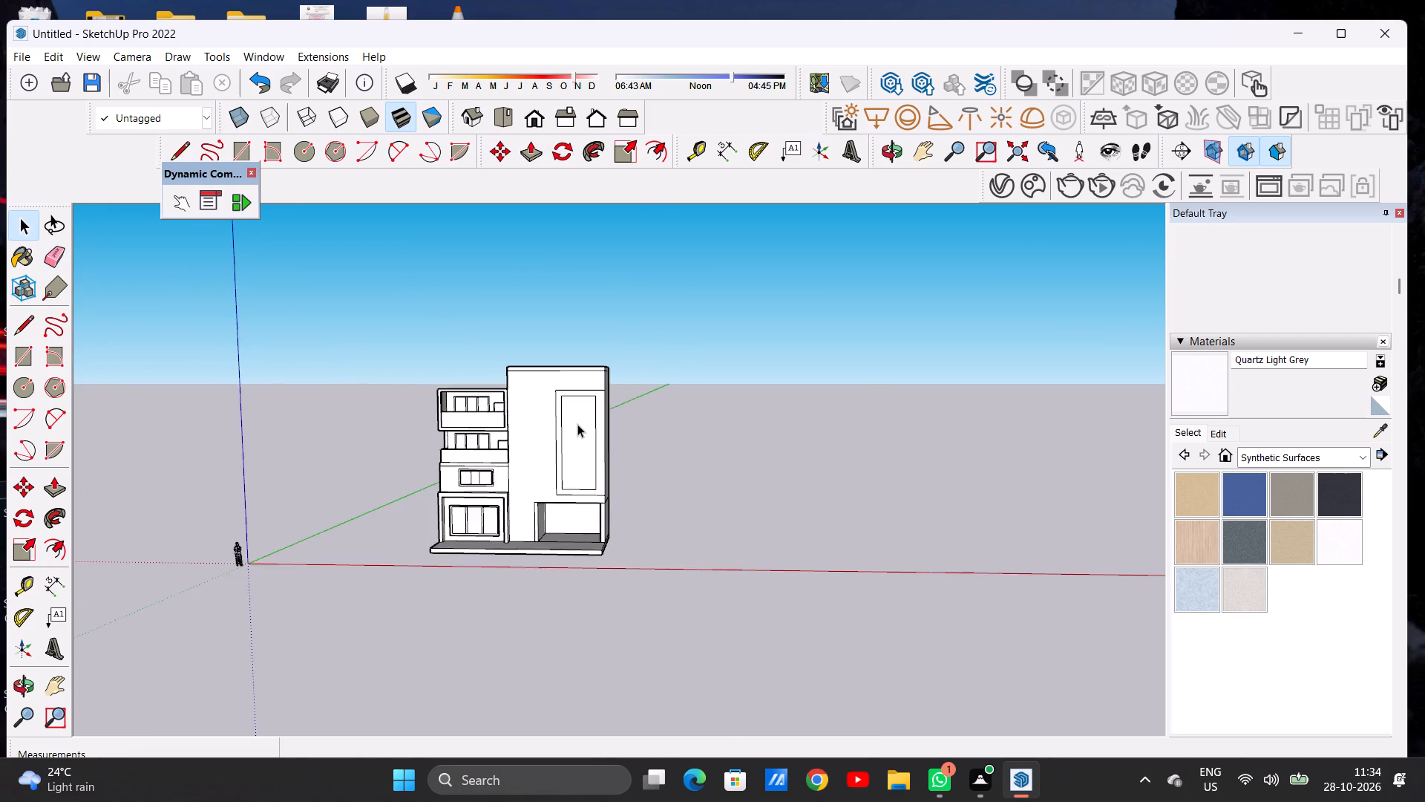
scroll(583, 416, "up", 9)
scroll(629, 356, "down", 10)
scroll(609, 477, "up", 6)
scroll(603, 463, "down", 2)
scroll(603, 463, "up", 1)
scroll(602, 455, "down", 6)
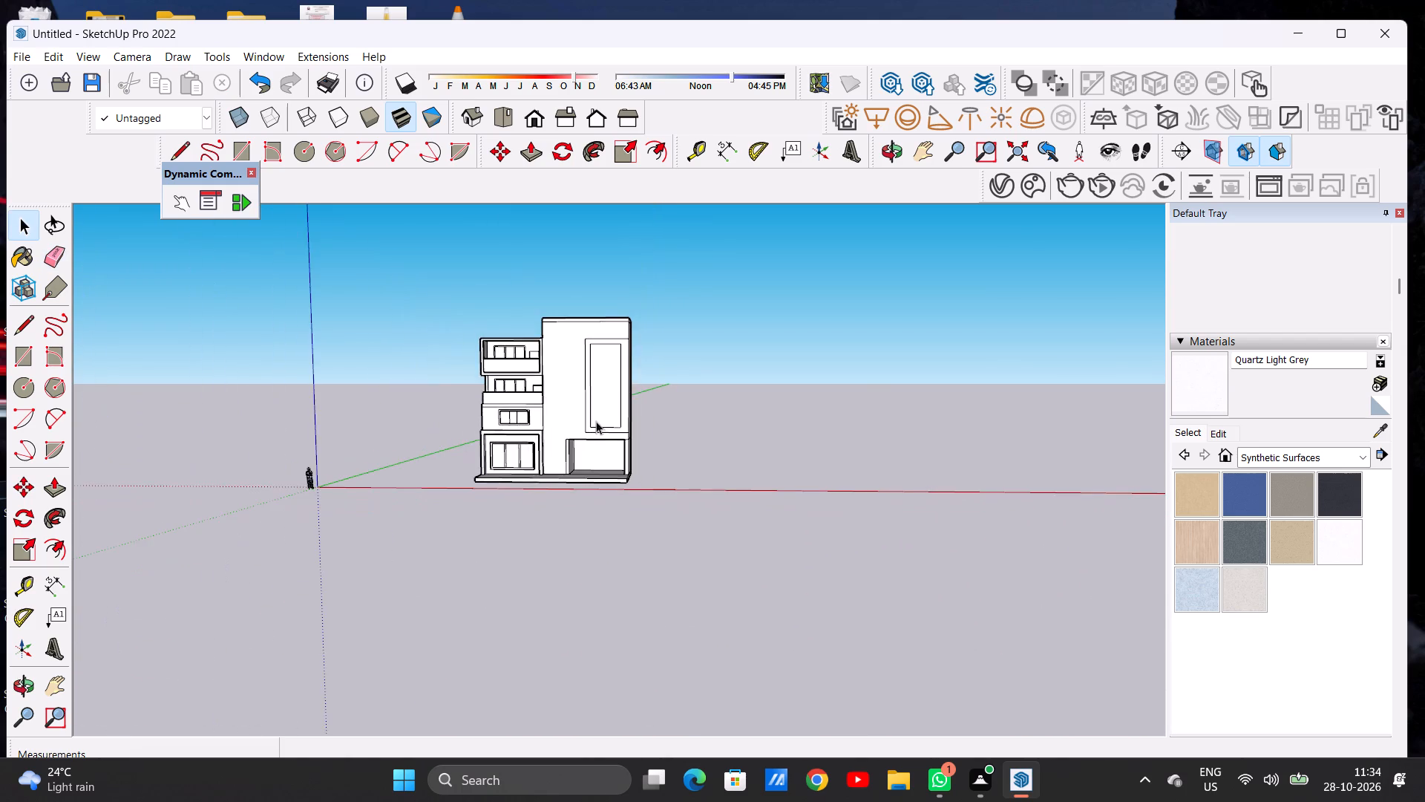
scroll(601, 361, "up", 6)
scroll(603, 362, "down", 1)
scroll(605, 362, "up", 1)
scroll(603, 423, "up", 5)
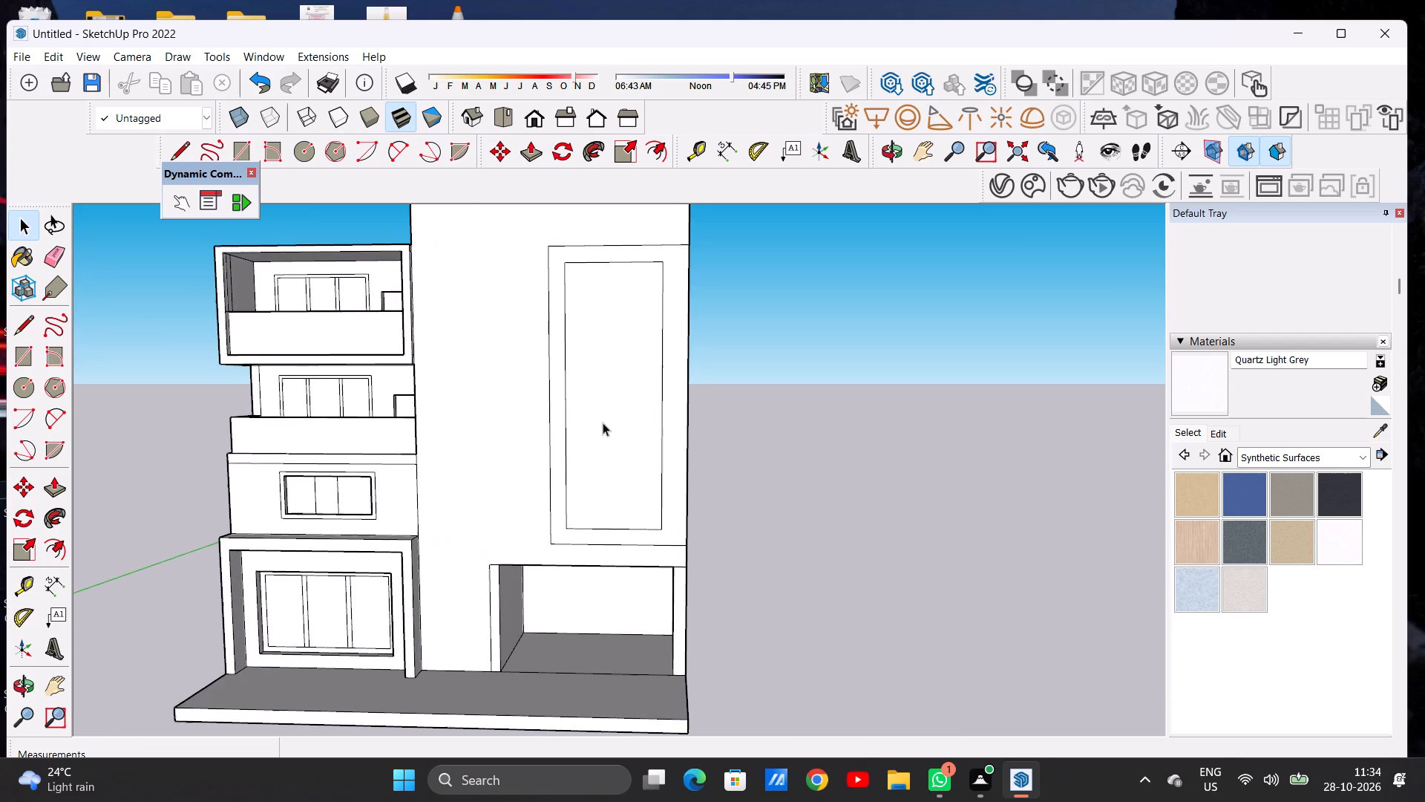
scroll(603, 423, "up", 1)
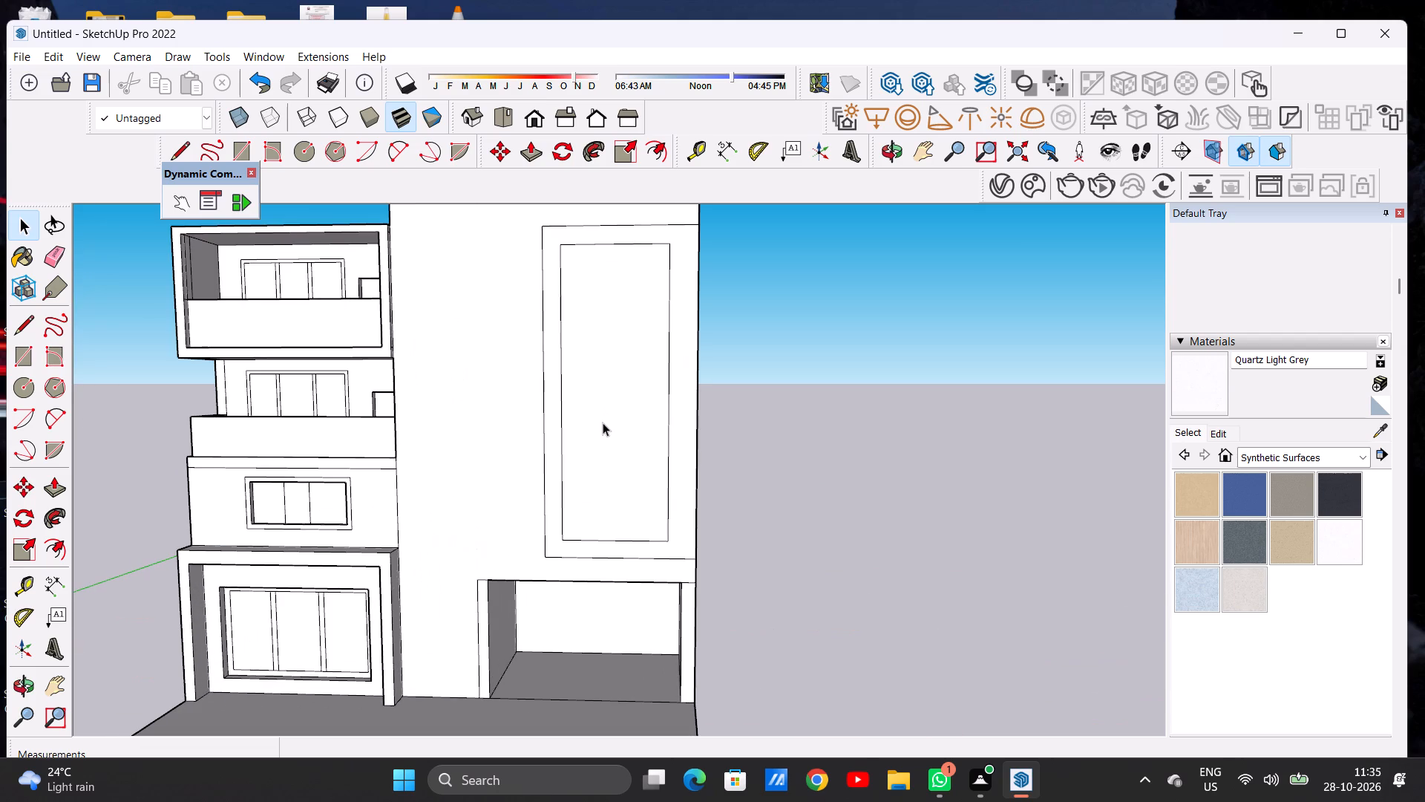
key("l")
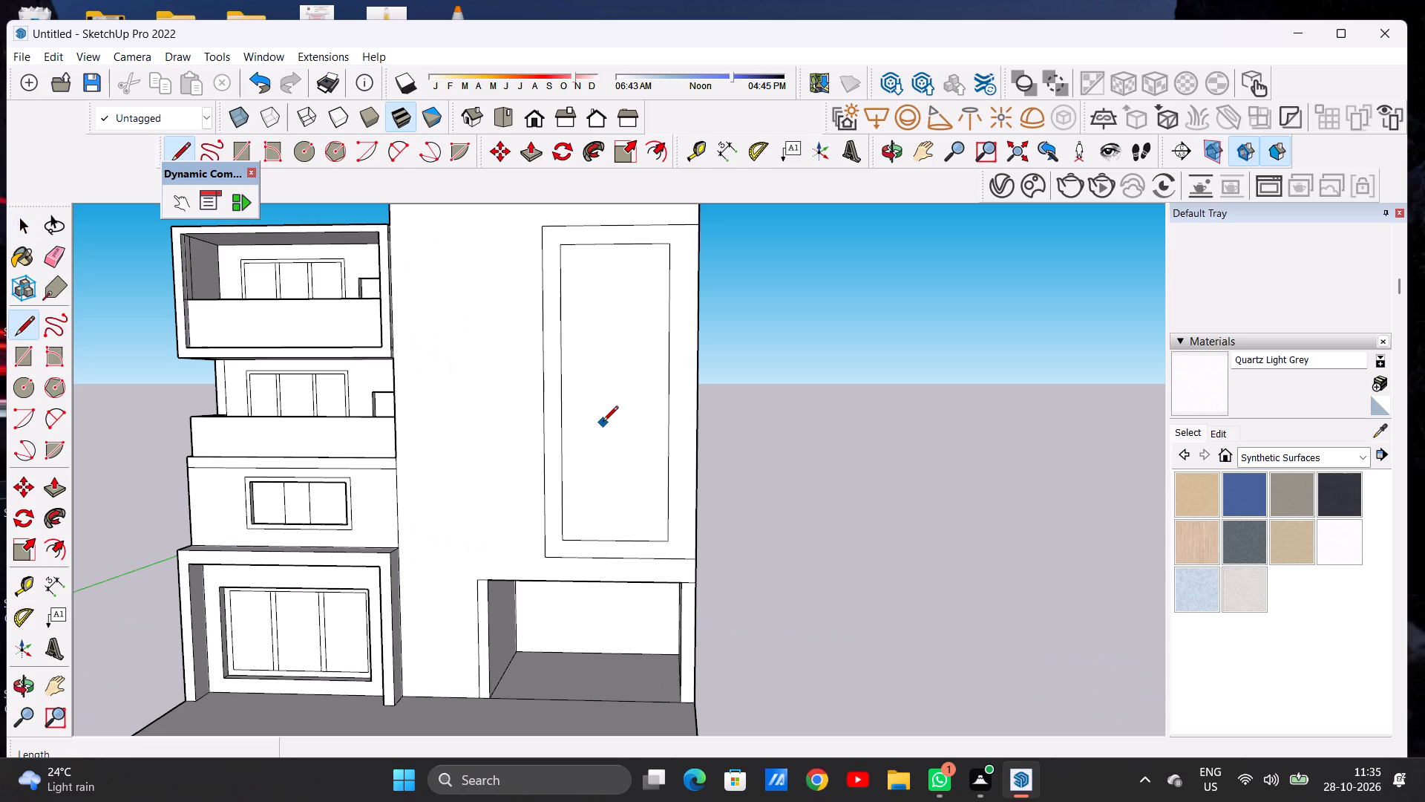
scroll(565, 381, "down", 7)
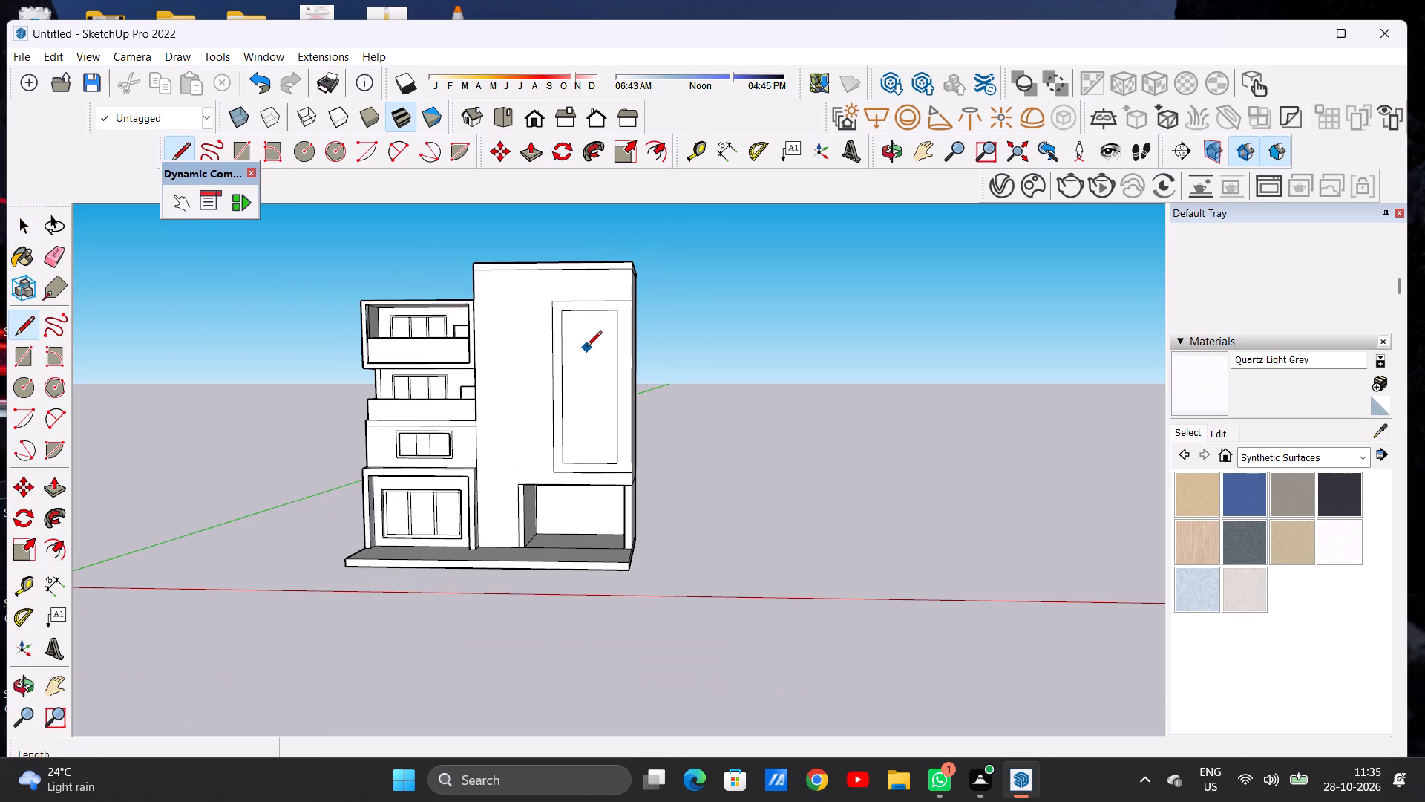
key("space")
Draw an upward extension of the panel outline about 2' 7" high, closing it with a horizontal line to the wall's outer edge.
scroll(616, 255, "up", 2)
scroll(592, 259, "down", 1)
scroll(583, 267, "up", 8)
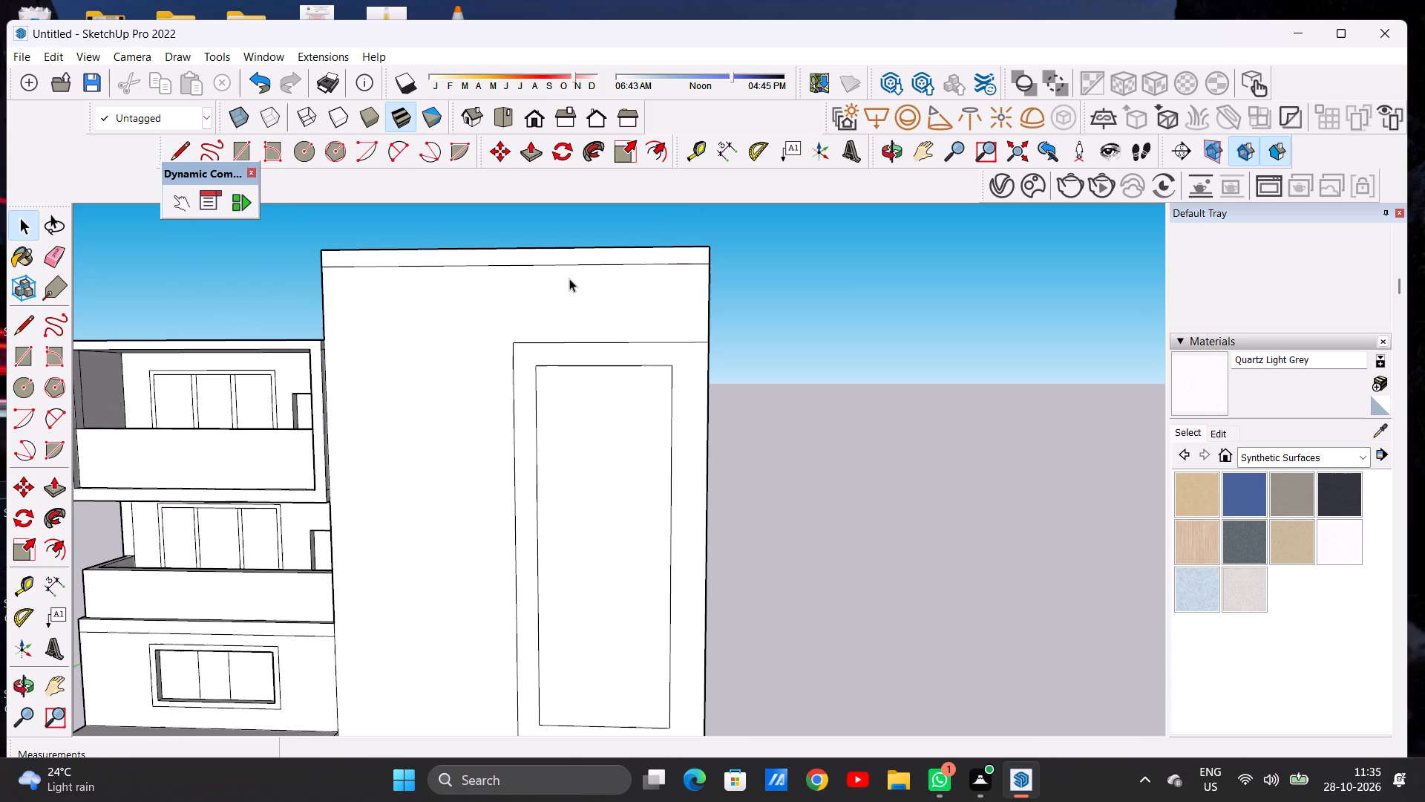
key("l")
scroll(529, 355, "up", 4)
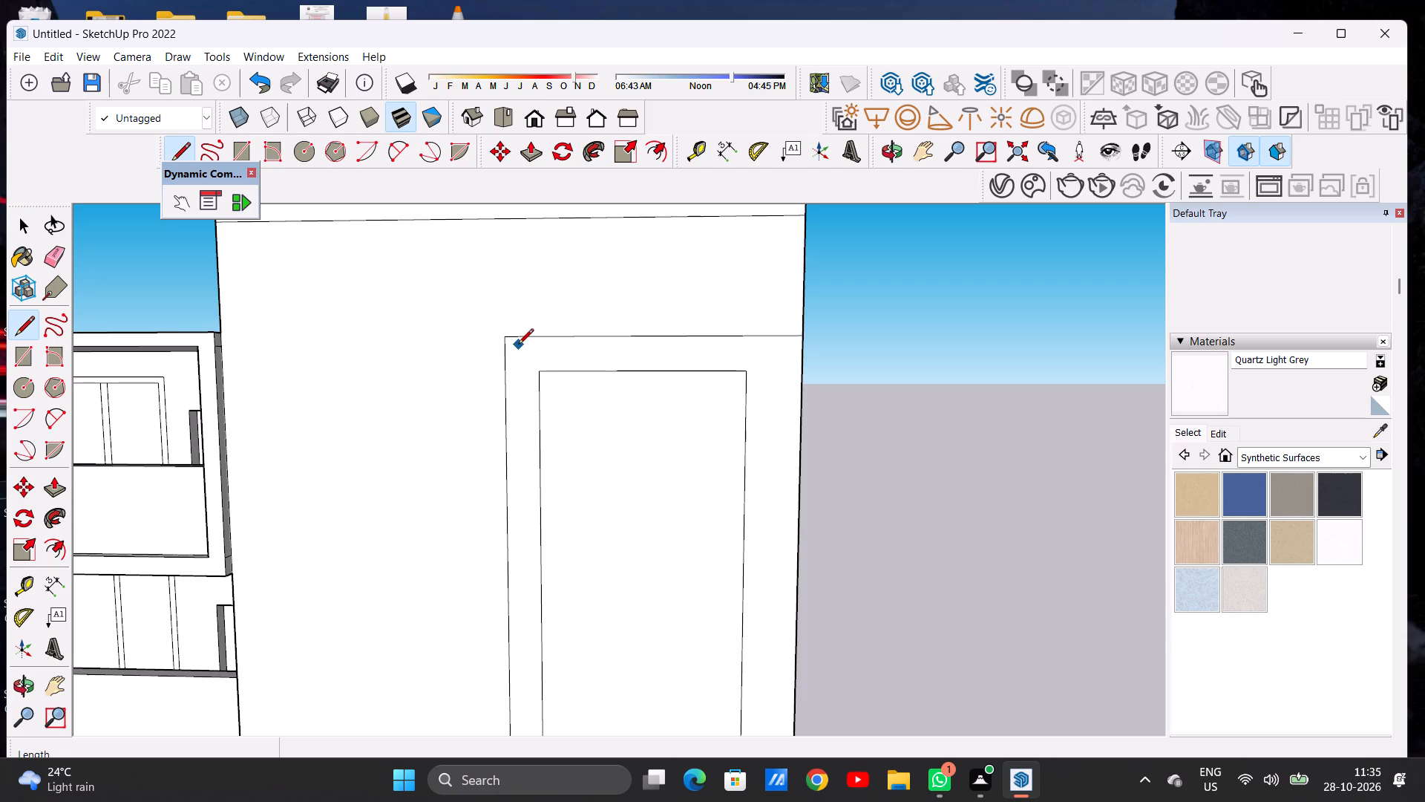
left_click(504, 339)
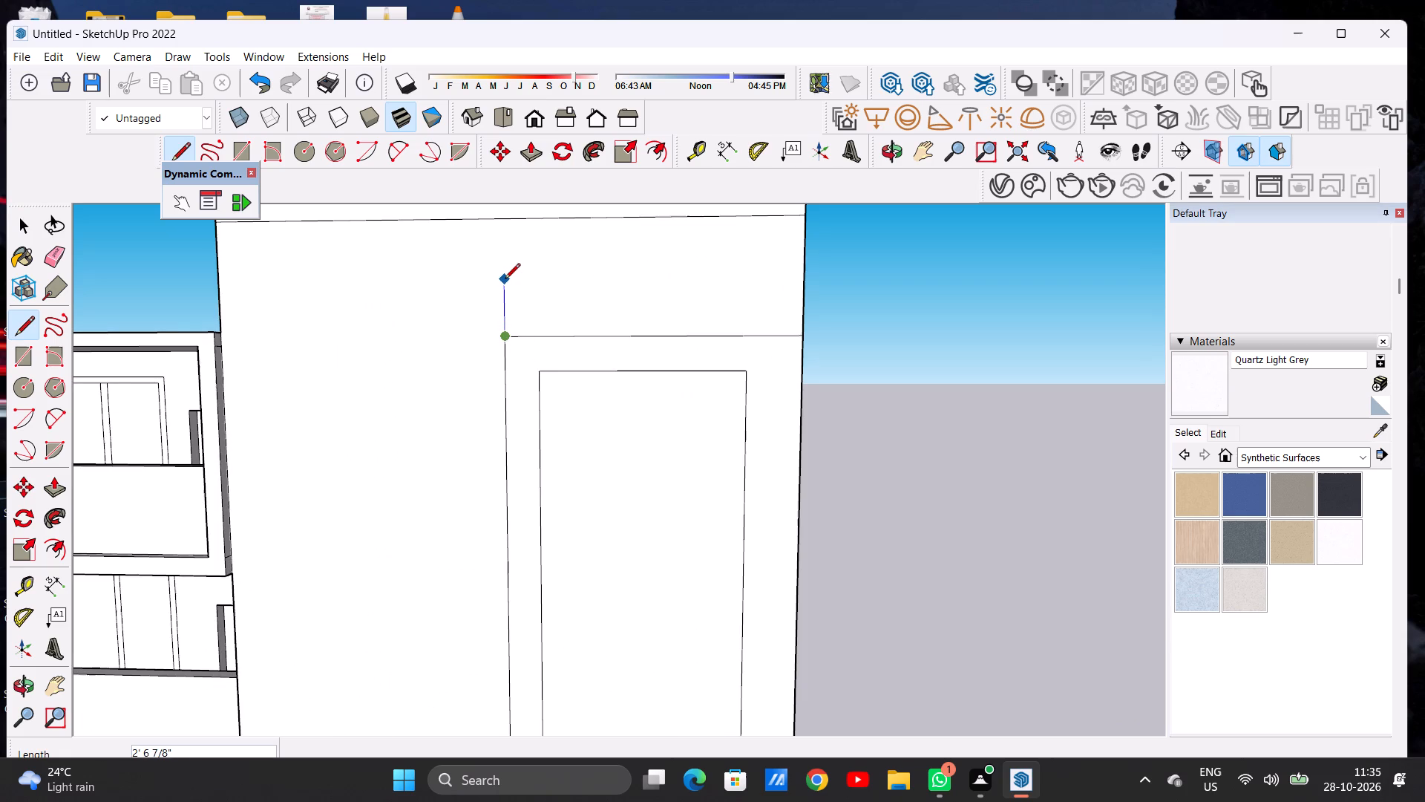
left_click(505, 280)
left_click(805, 280)
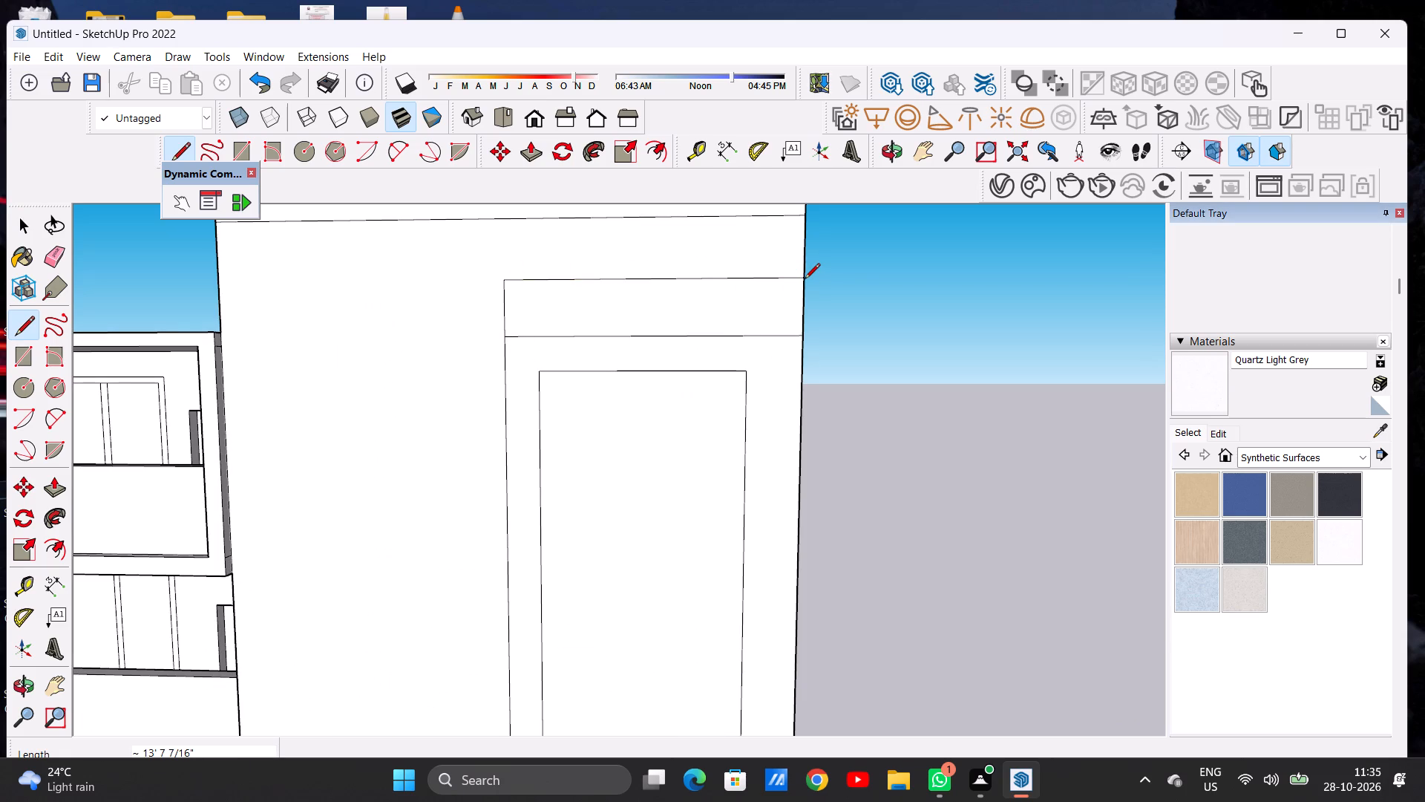
key("space")
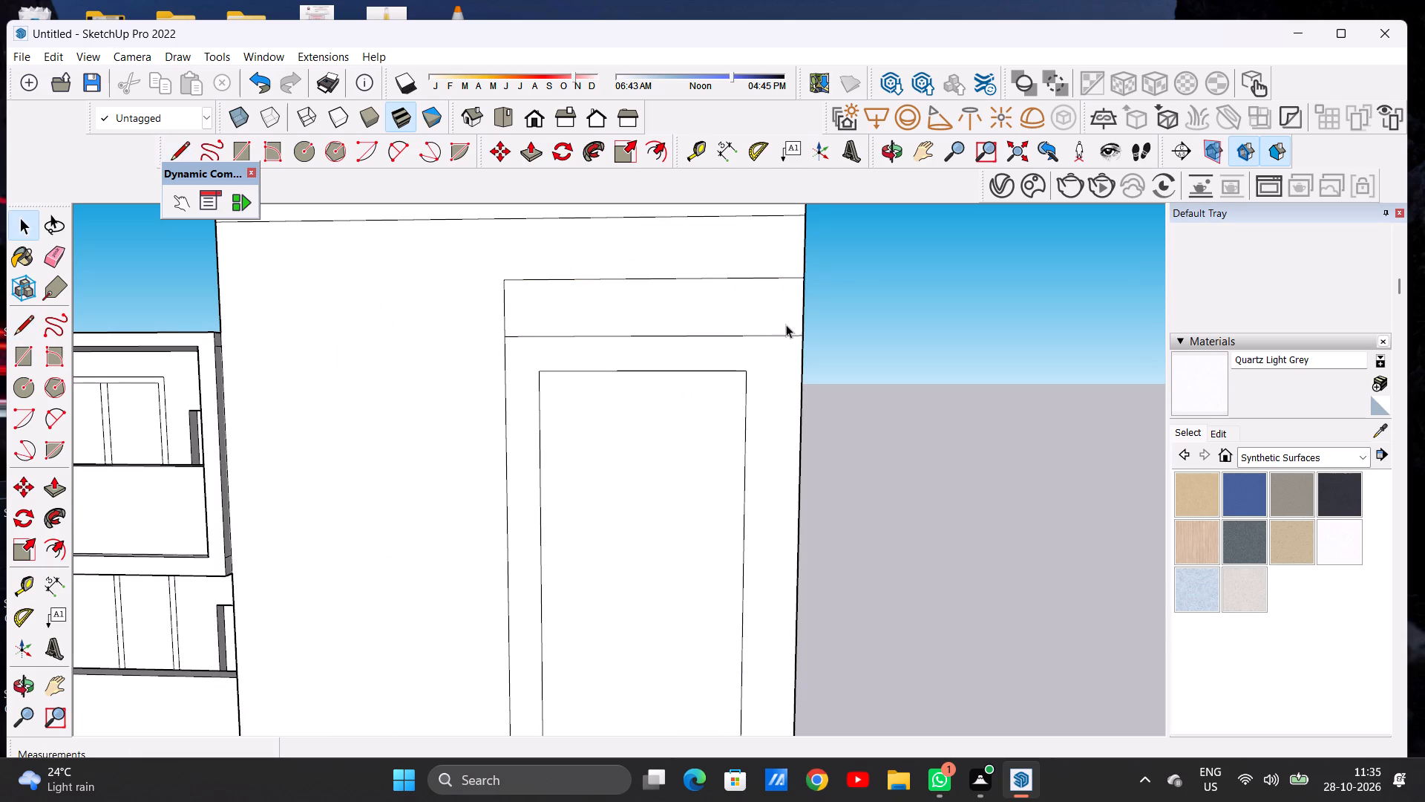
Move the panel's original top edge up 11 1/2" within the new upper extension.
left_click(786, 336)
key("m")
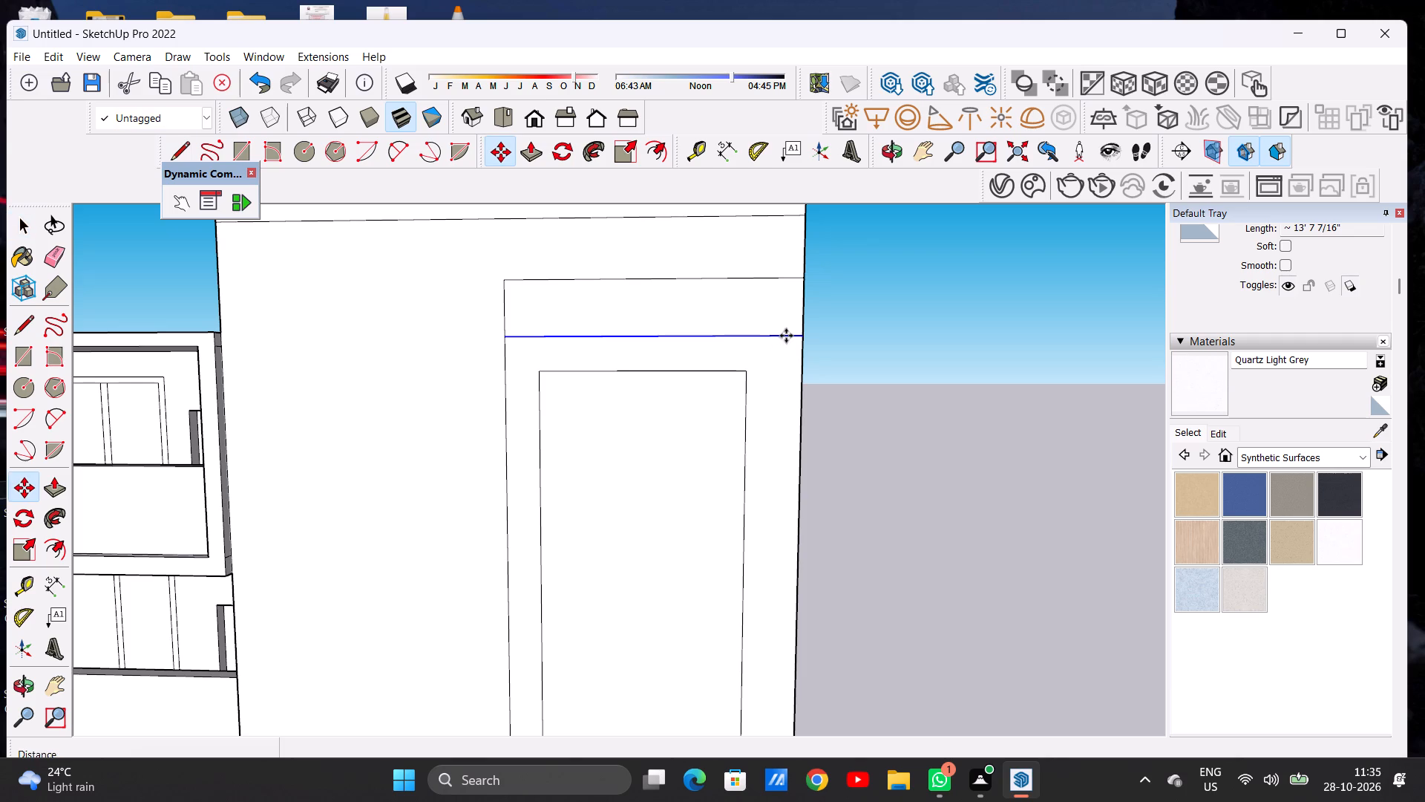
left_click(805, 332)
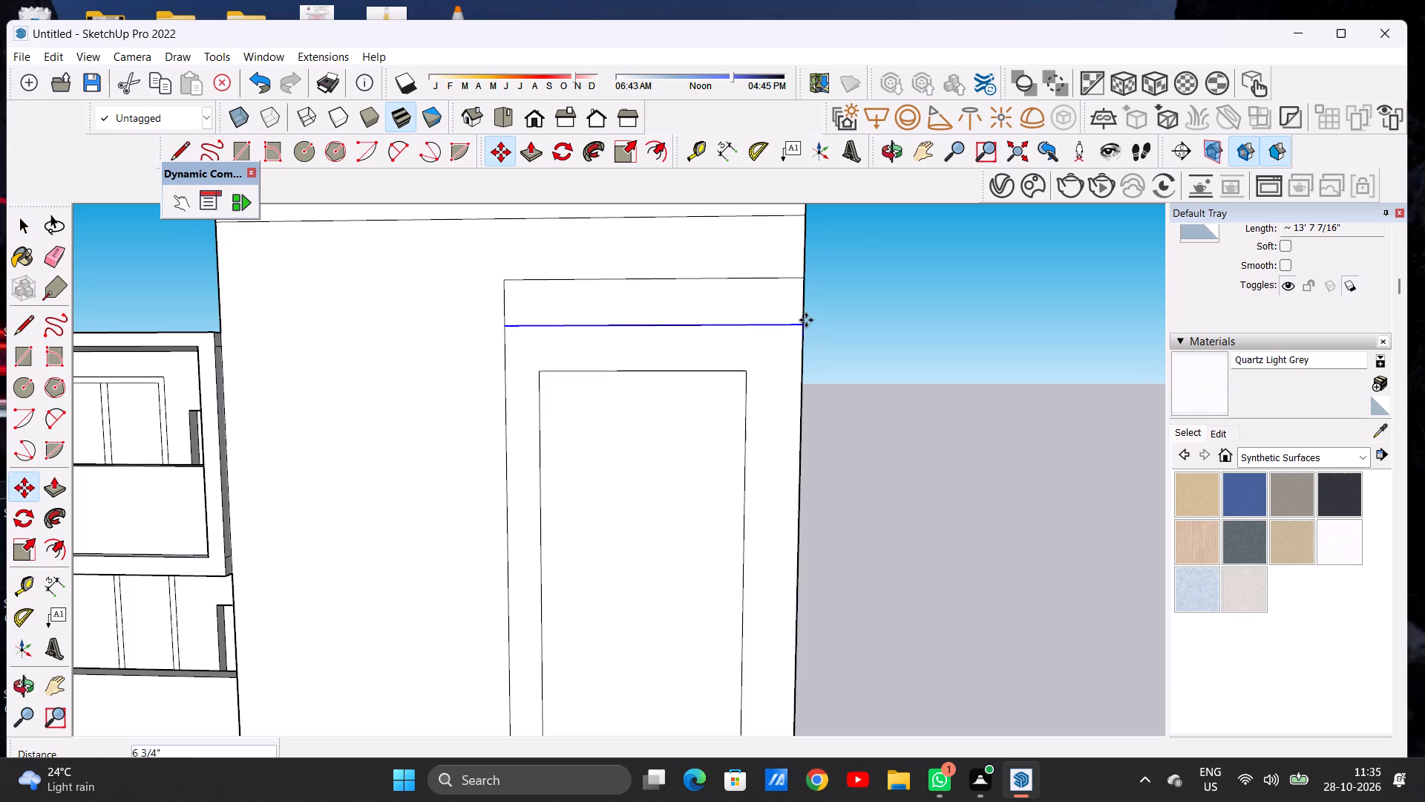
left_click(807, 314)
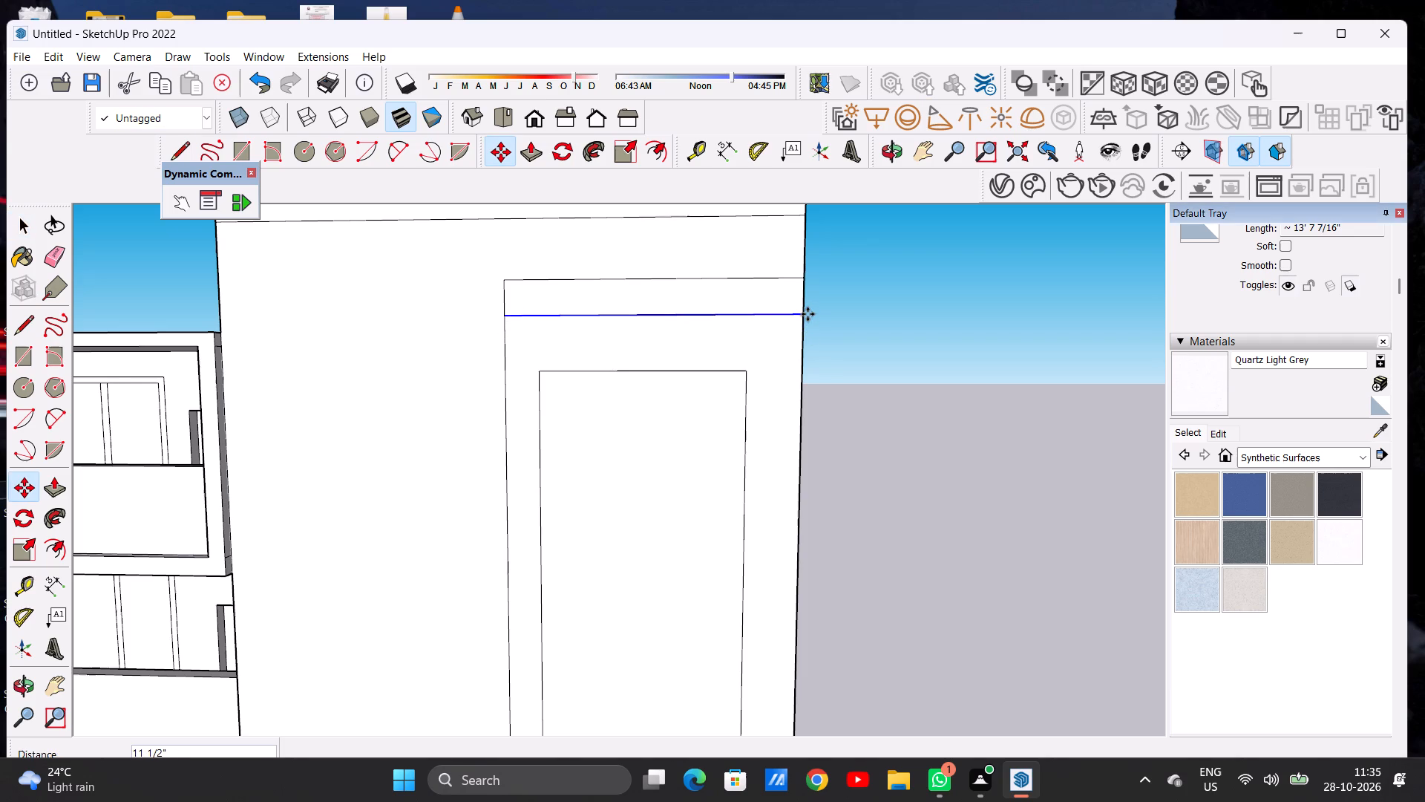
key("space")
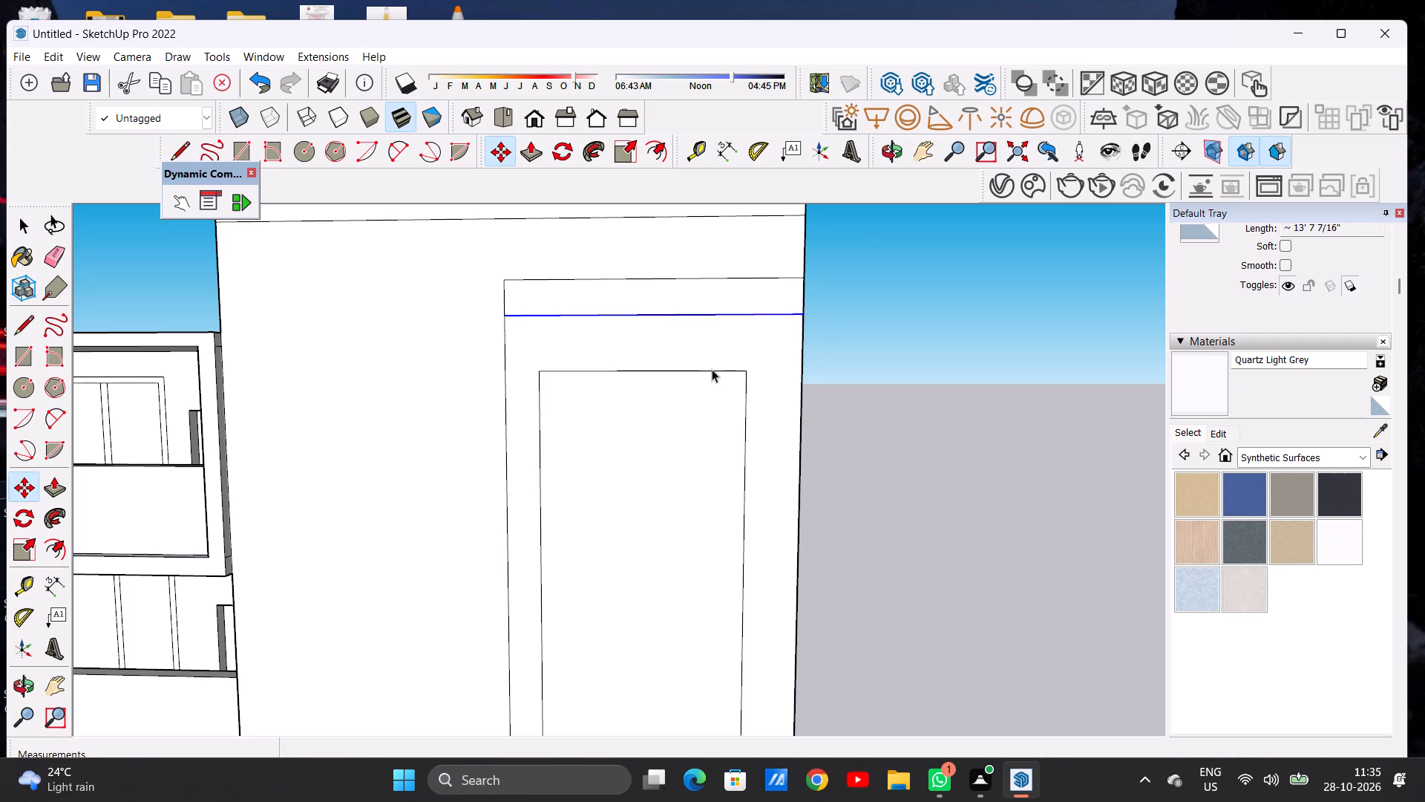
Move the inset rectangle's top edge up about 2' 6 1/2" onto the panel's raised horizontal line.
left_click(712, 368)
left_click(1071, 345)
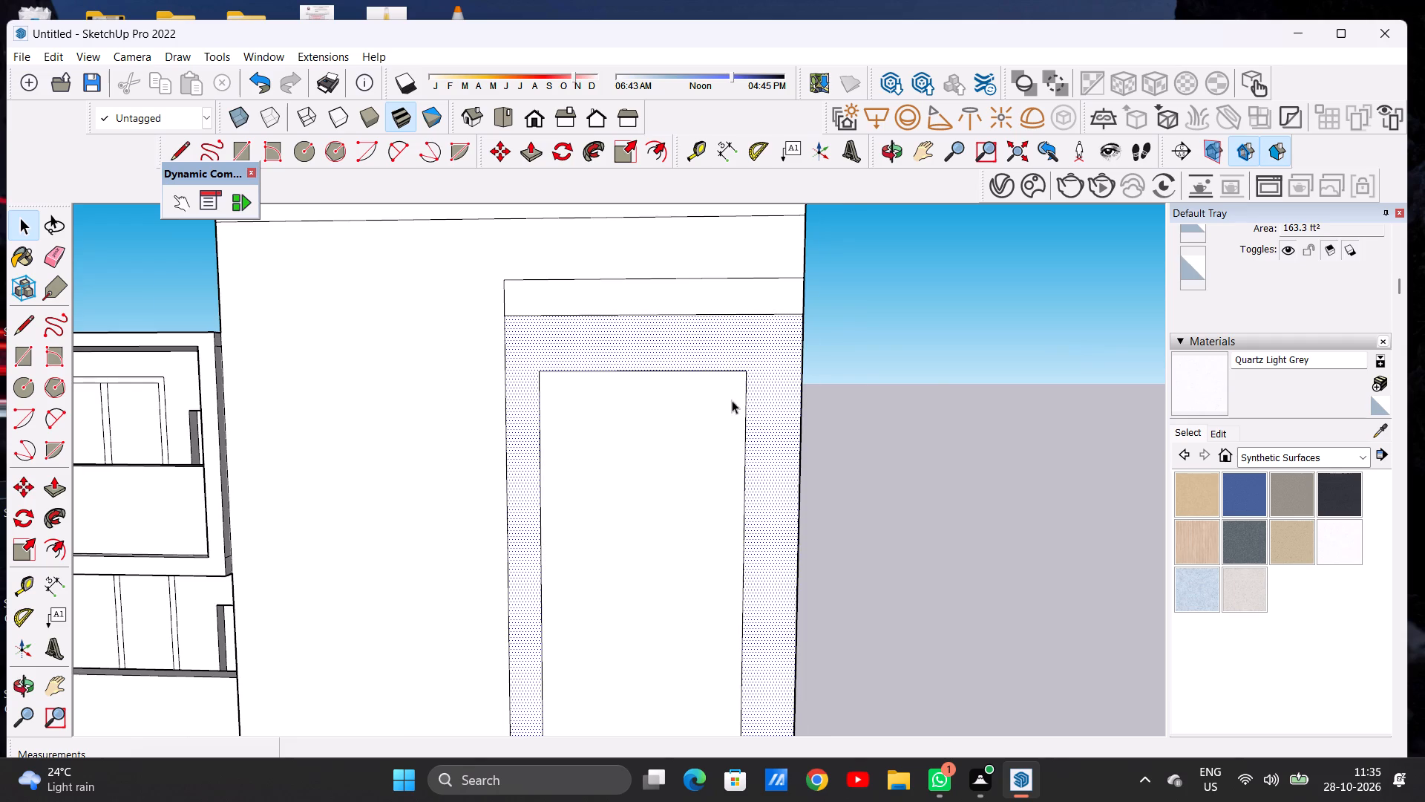
scroll(732, 397, "up", 6)
left_click(759, 347)
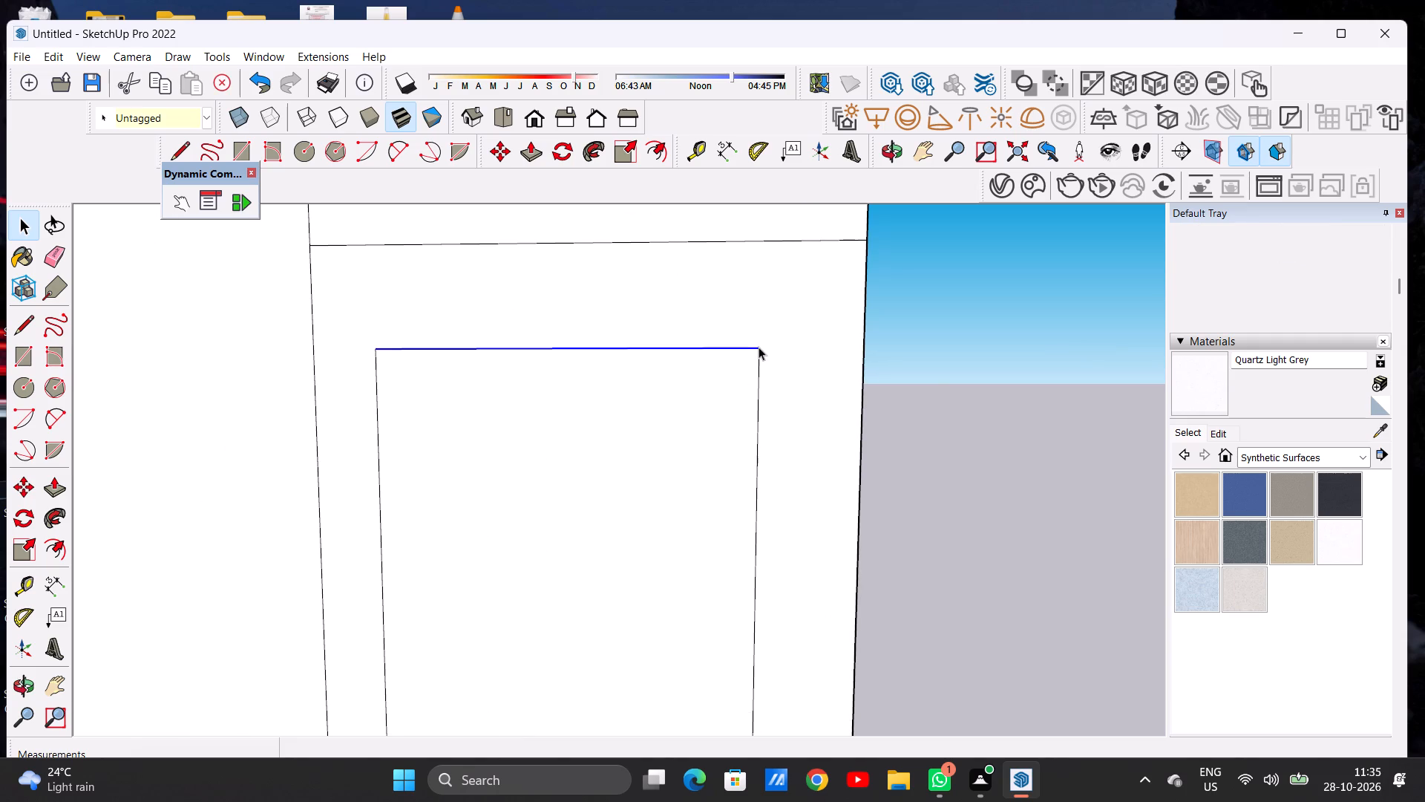
key("m")
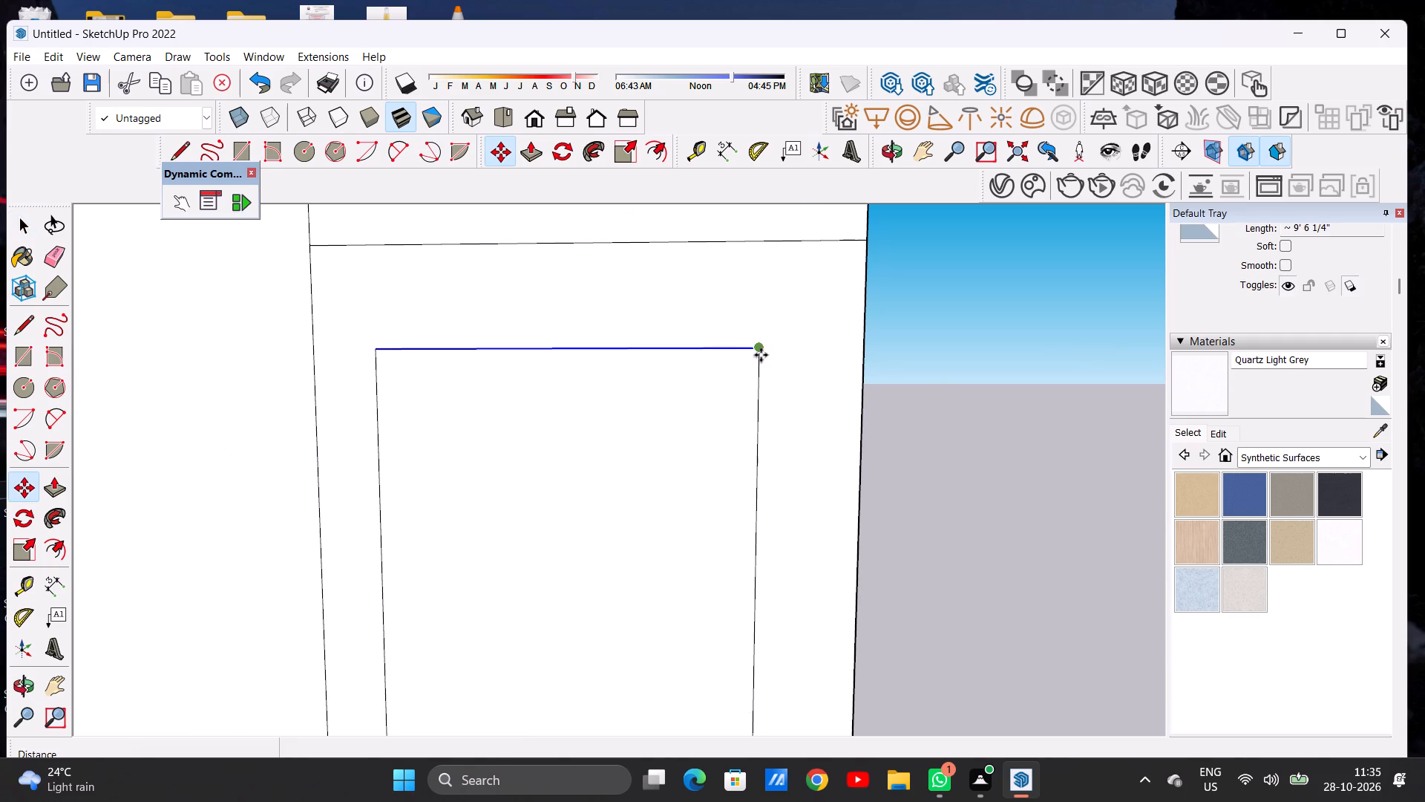
left_click(761, 355)
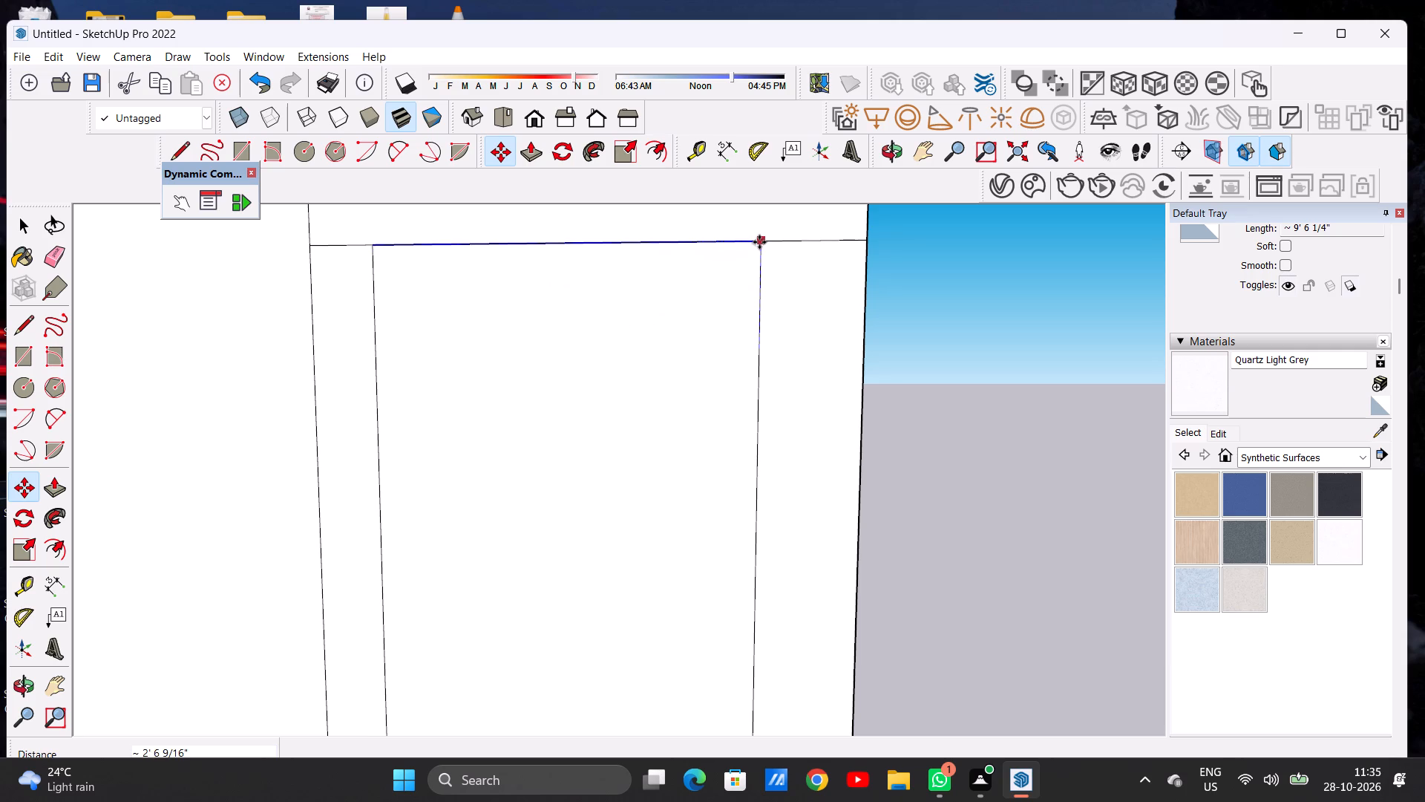
left_click(759, 242)
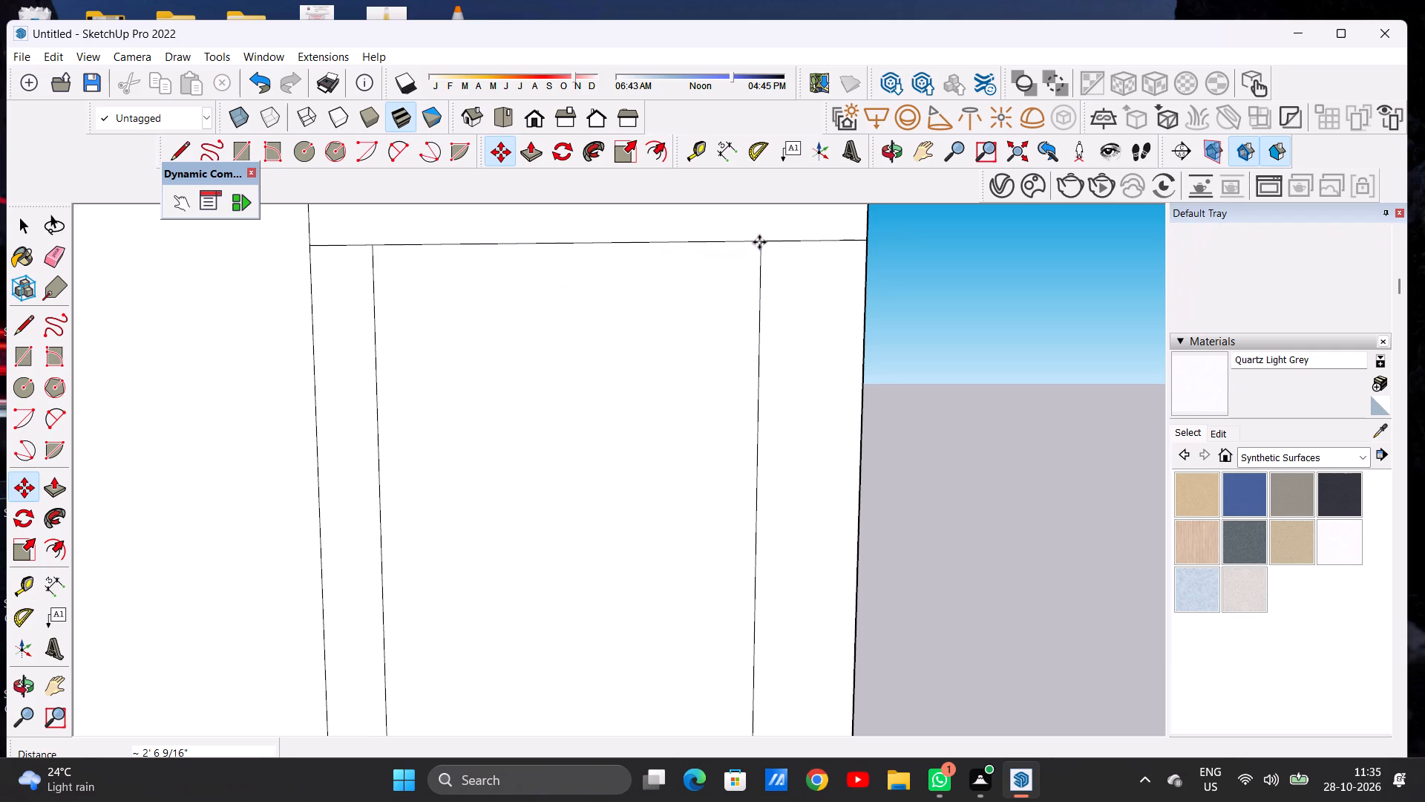
Erase the leftover horizontal line segments on both sides of the inset rectangle's top edge, within the panel border.
key("space")
scroll(759, 242, "up", 1)
scroll(603, 283, "down", 16)
middle_click_drag(540, 310, 517, 287)
middle_click_drag(589, 274, 637, 287)
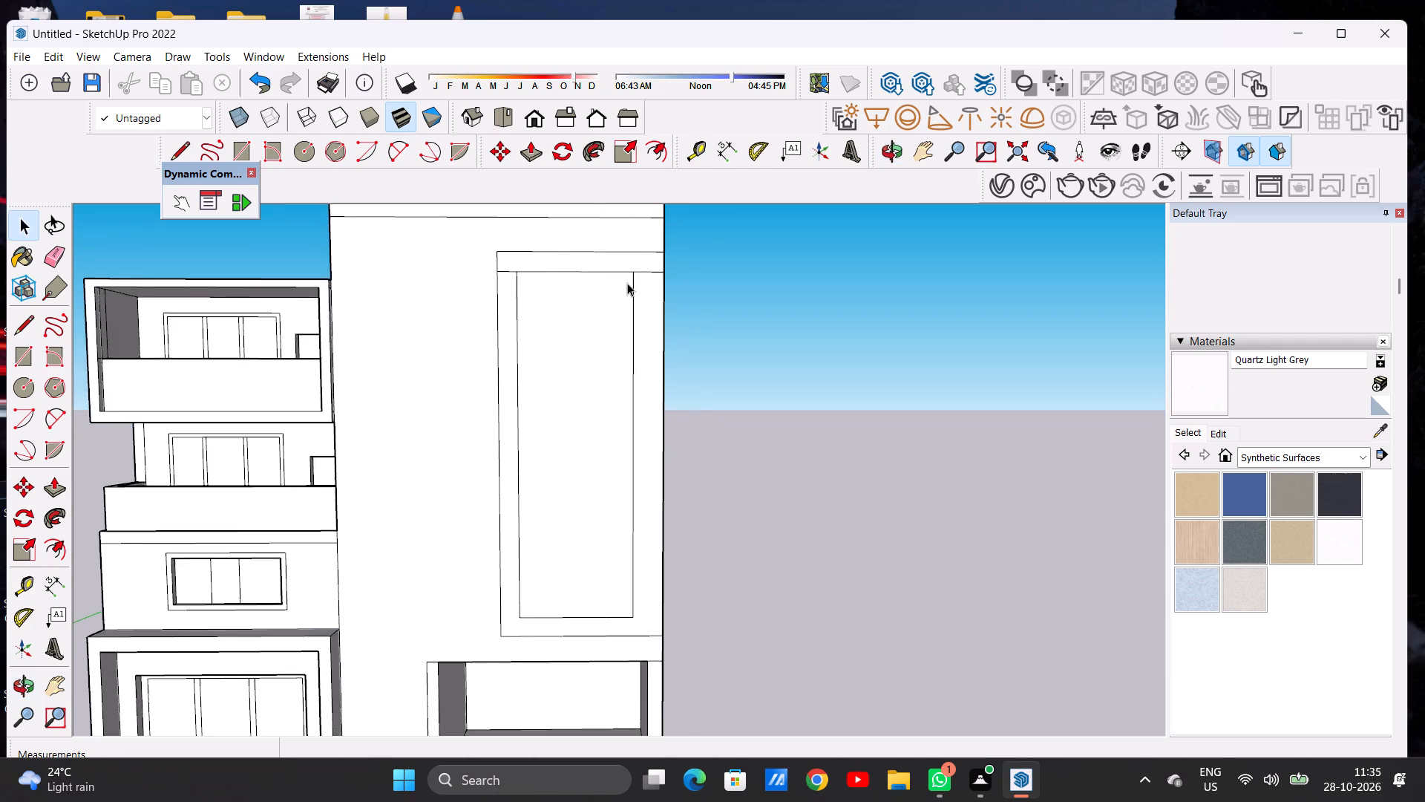
scroll(625, 274, "up", 5)
key("e")
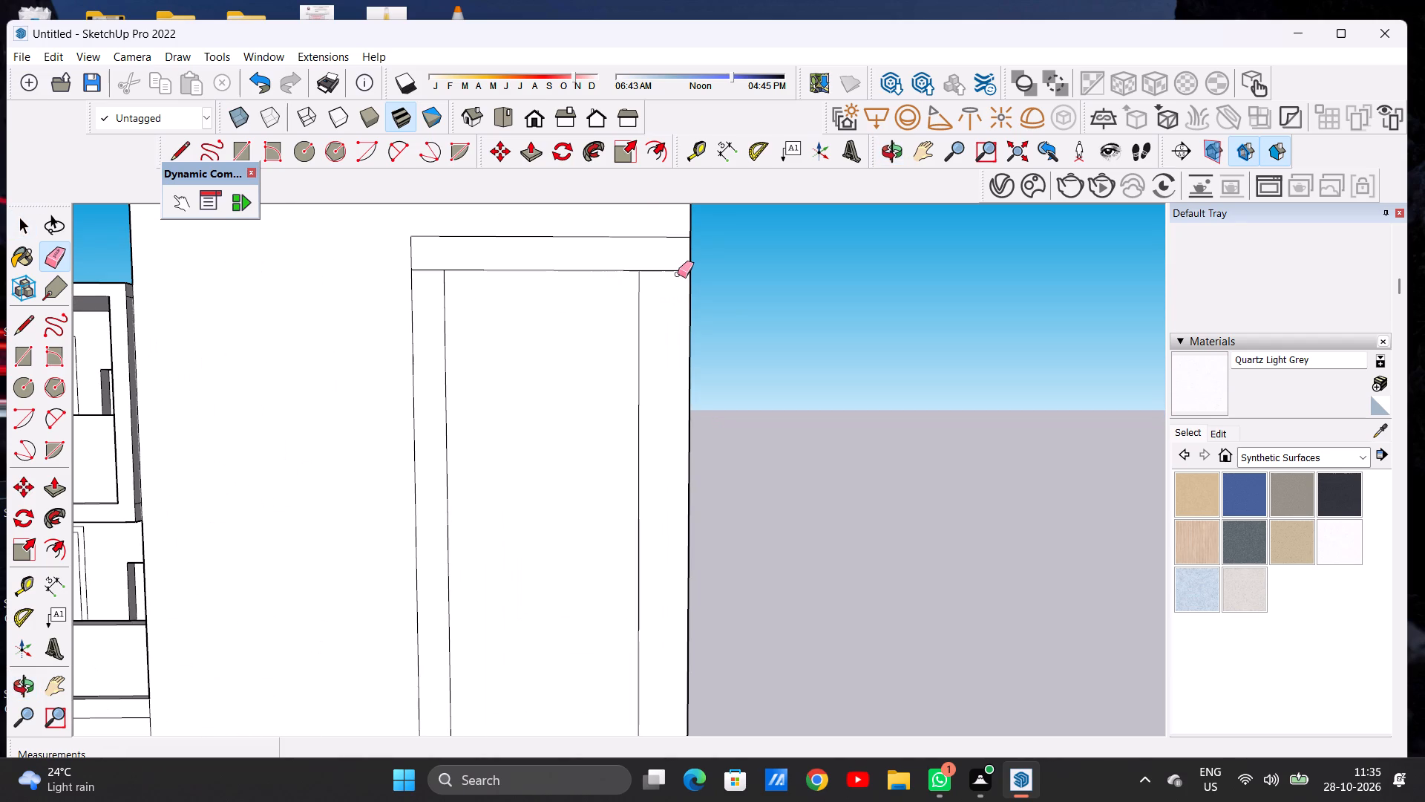
left_click_drag(666, 267, 665, 279)
left_click_drag(430, 272, 430, 280)
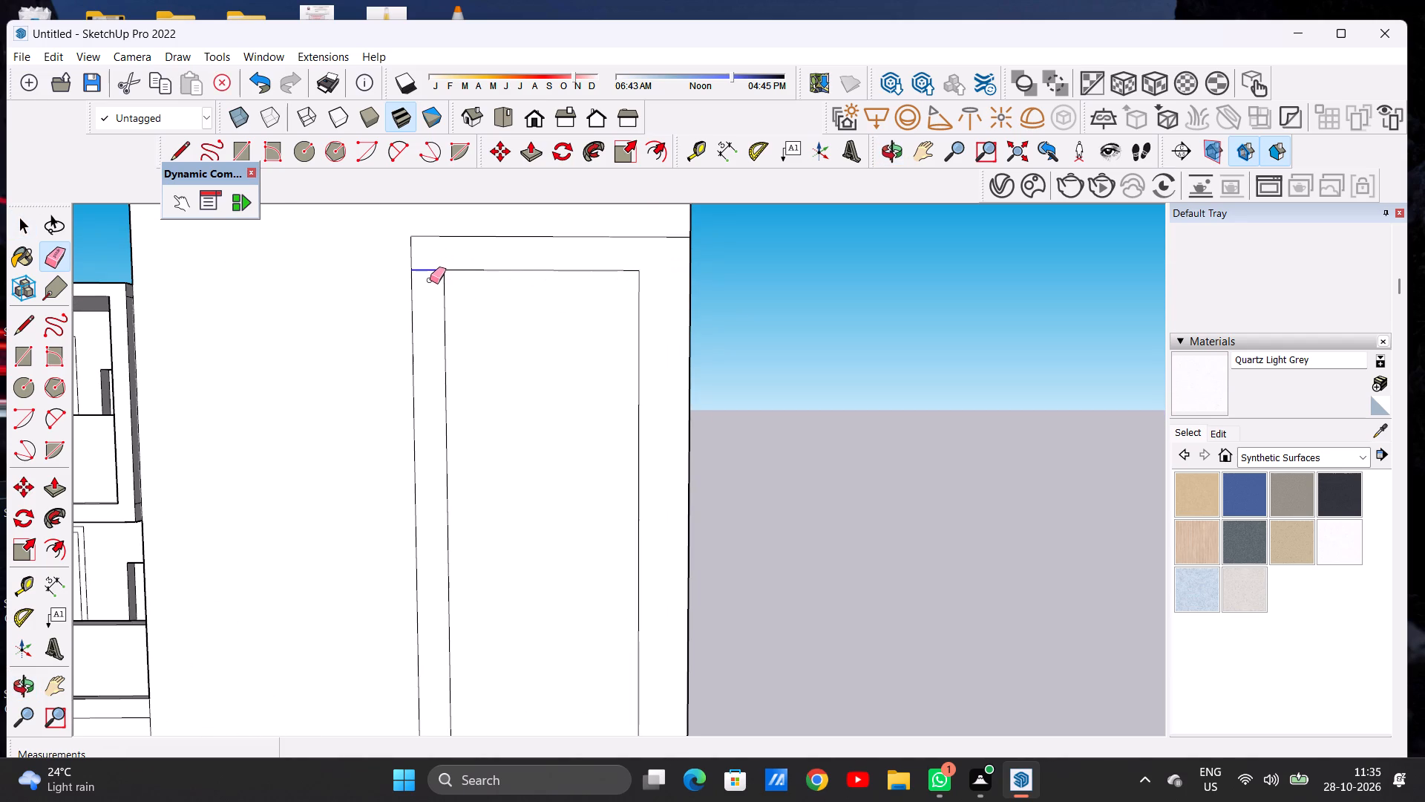
key("space")
Examine the cleaned-up panel and its even border on the whole front elevation, at different distances.
scroll(436, 365, "down", 1)
scroll(436, 365, "up", 1)
scroll(436, 365, "down", 11)
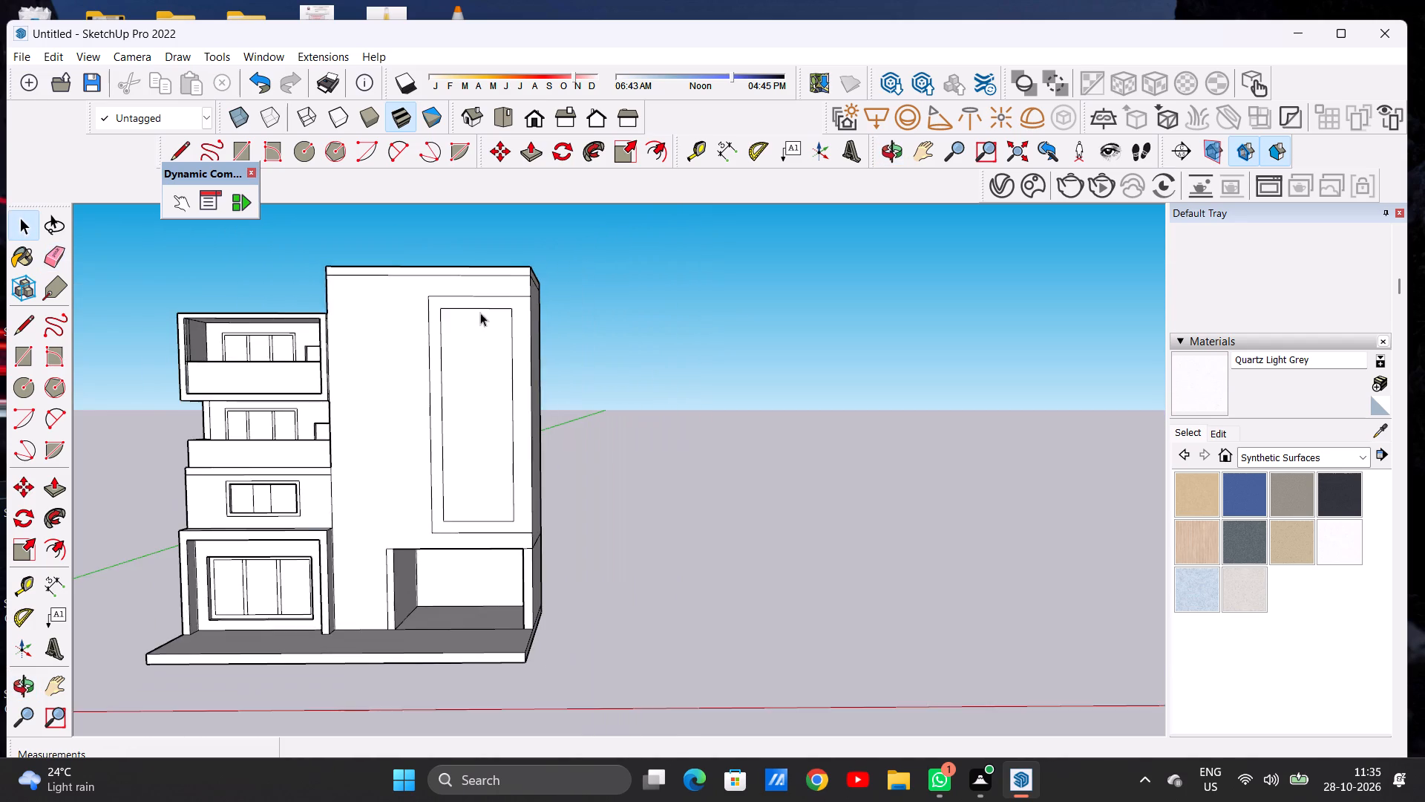
scroll(557, 304, "down", 1)
scroll(482, 351, "down", 5)
scroll(503, 323, "up", 3)
scroll(503, 323, "down", 1)
scroll(503, 323, "up", 1)
scroll(503, 323, "down", 1)
scroll(498, 313, "up", 2)
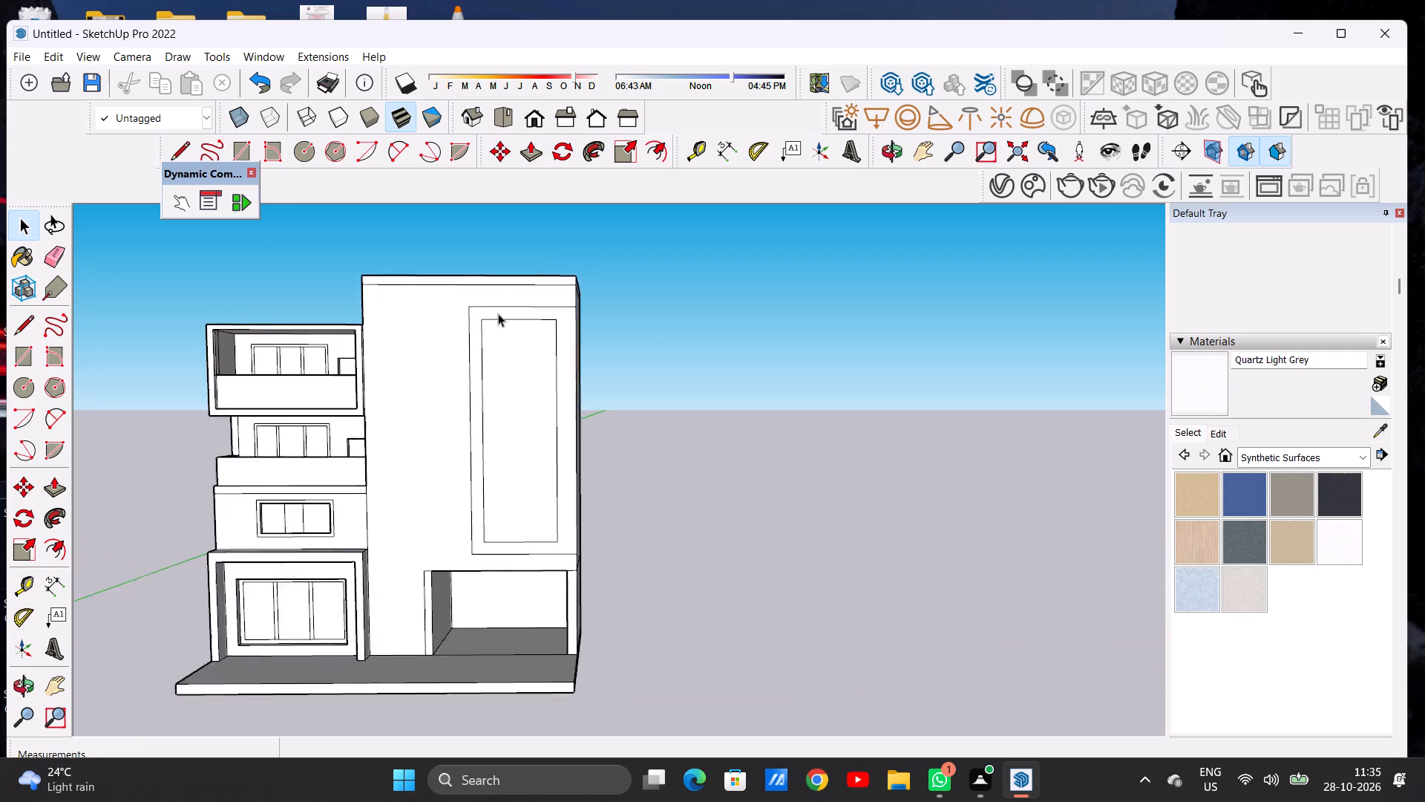
scroll(498, 313, "up", 3)
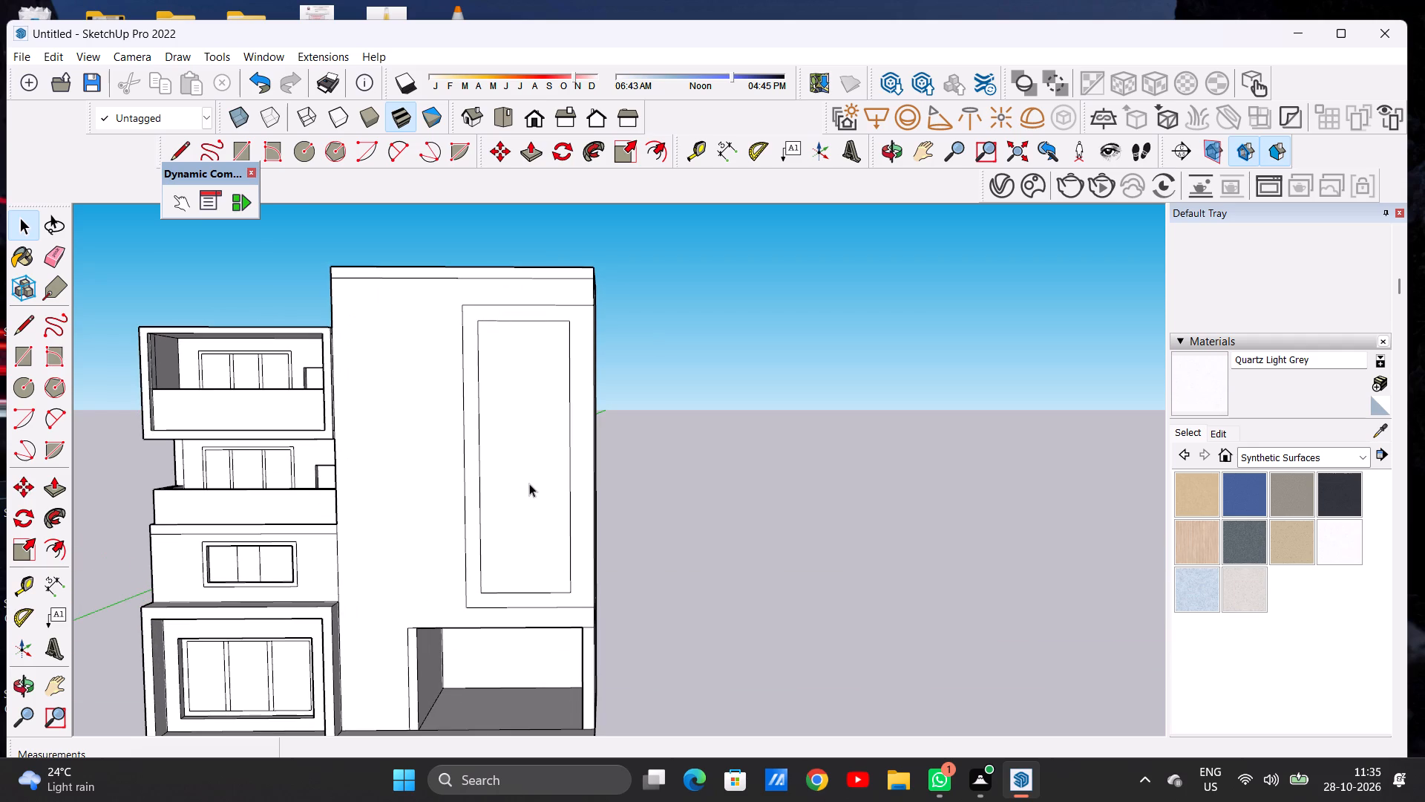
scroll(528, 483, "up", 1)
key("l")
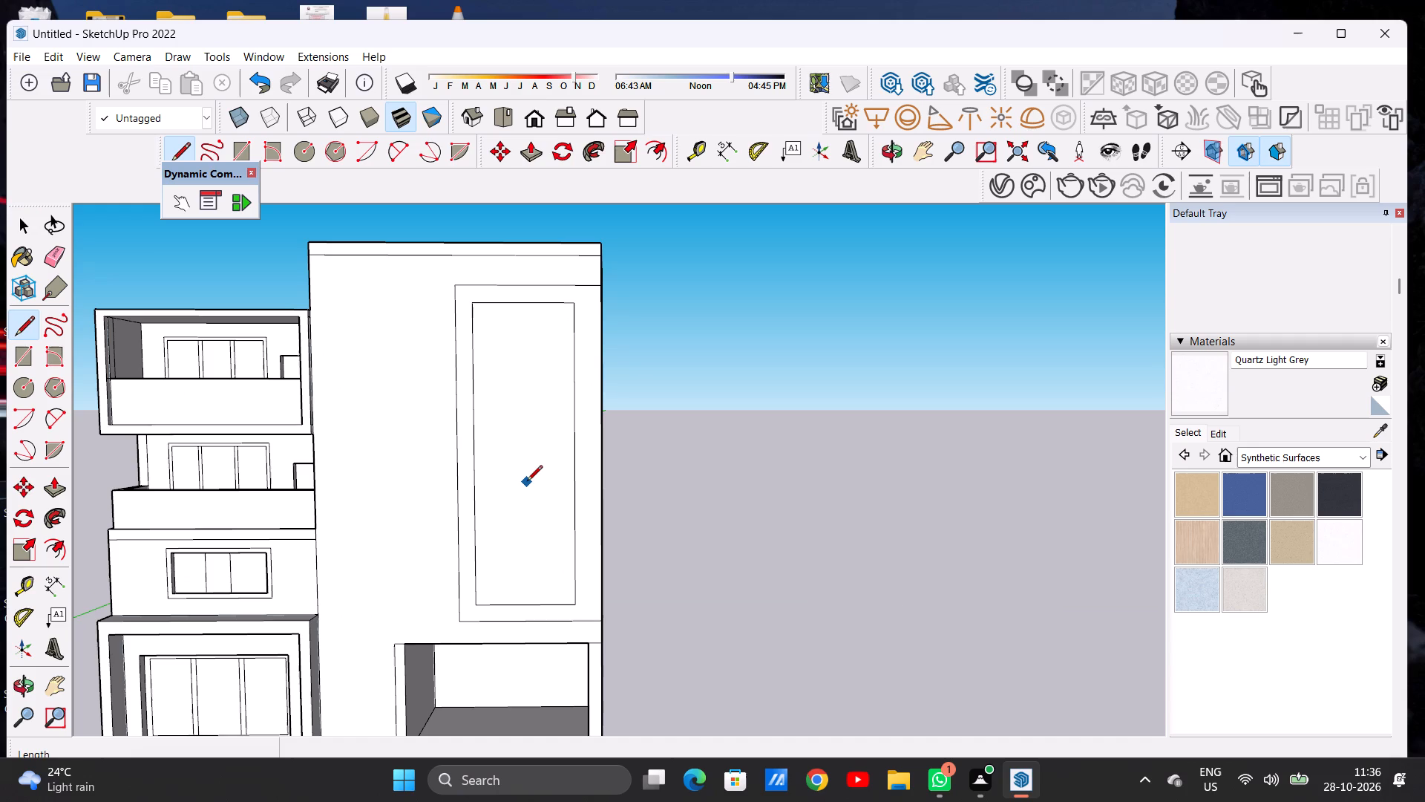
key("space")
Push/Pull the border face around the inset rectangle outward about 3' 9" from the tall wall.
scroll(549, 462, "down", 5)
middle_click_drag(442, 502, 372, 551)
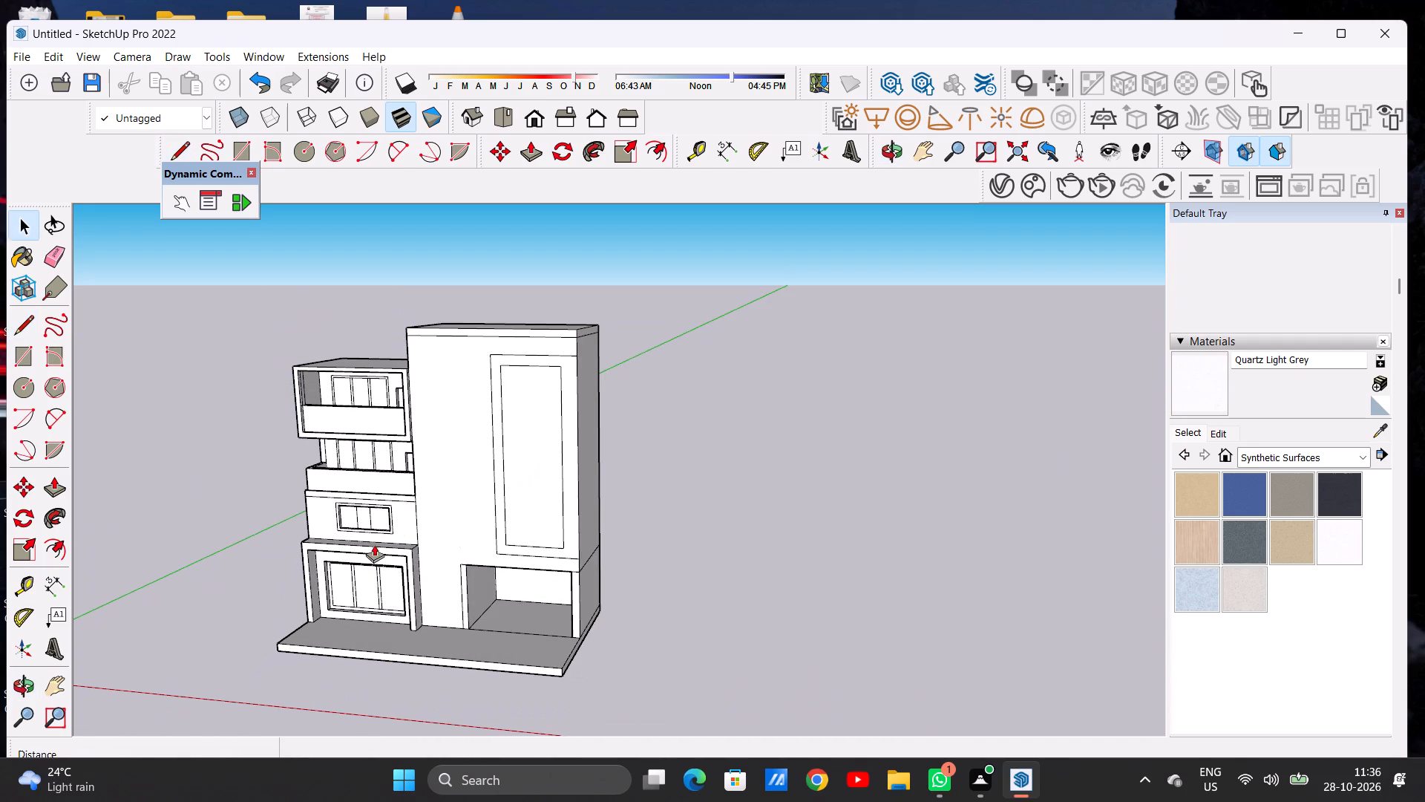
key("p")
scroll(559, 365, "up", 5)
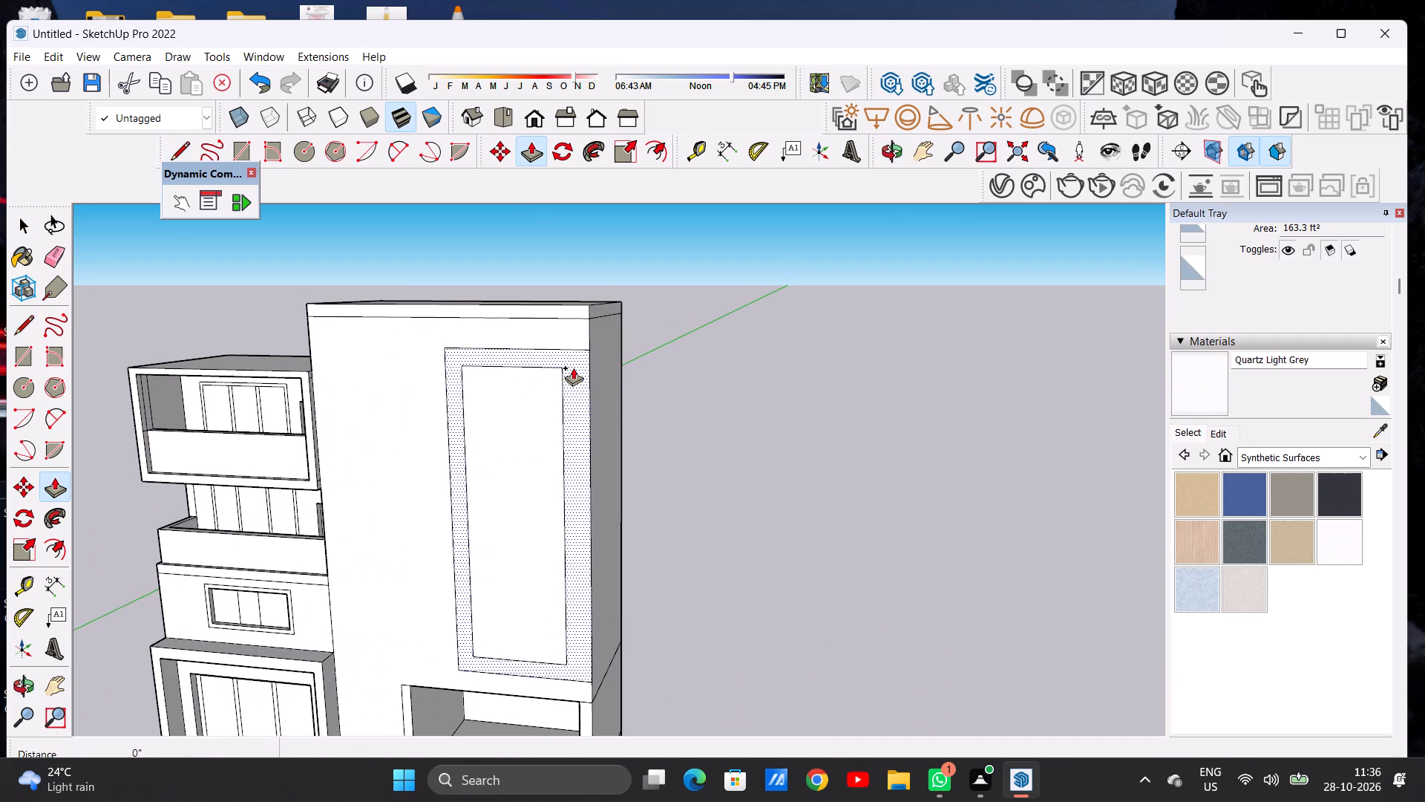
left_click(573, 368)
left_click(566, 379)
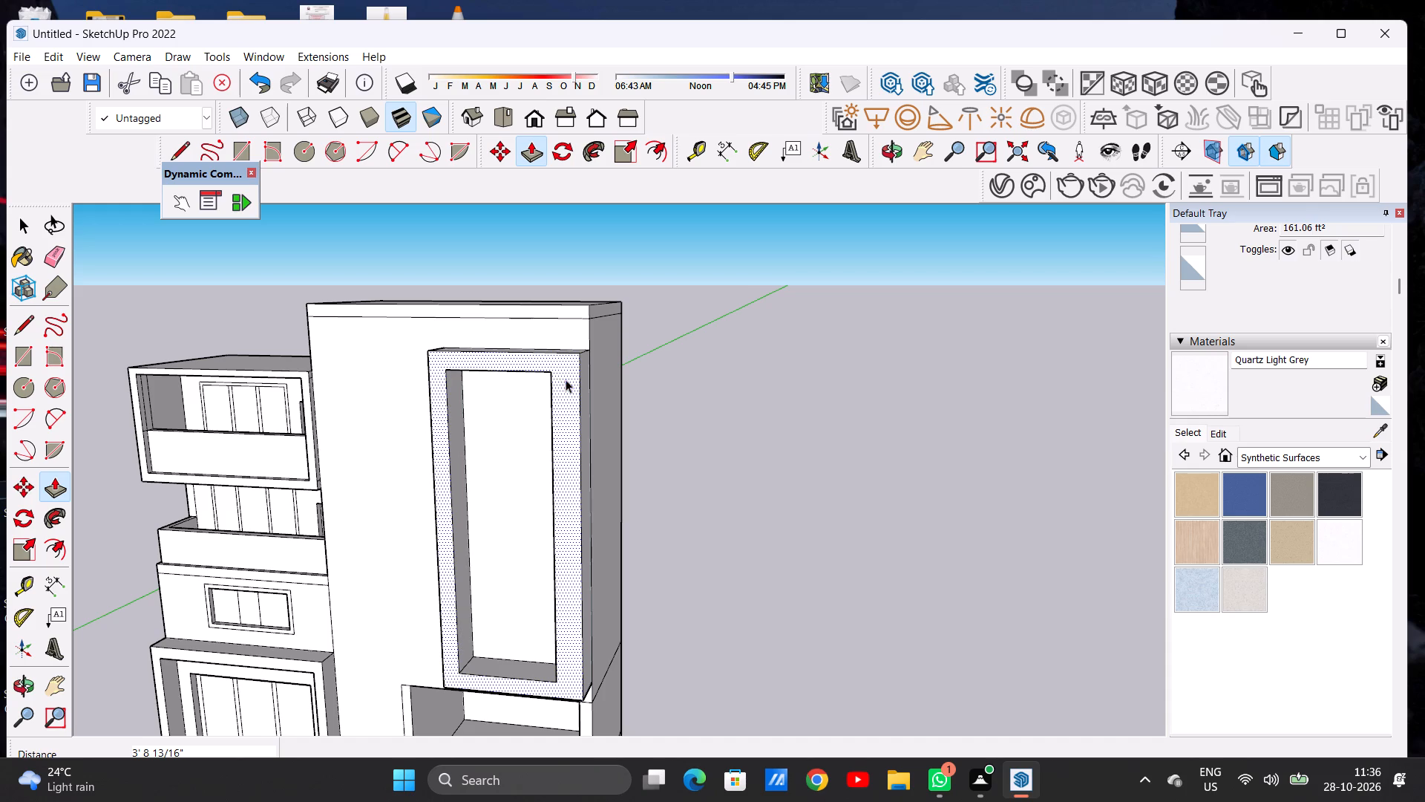
key("space")
Push the projecting frame's front face partway back toward the tall wall to make the frame shallower.
middle_click_drag(627, 391, 605, 367)
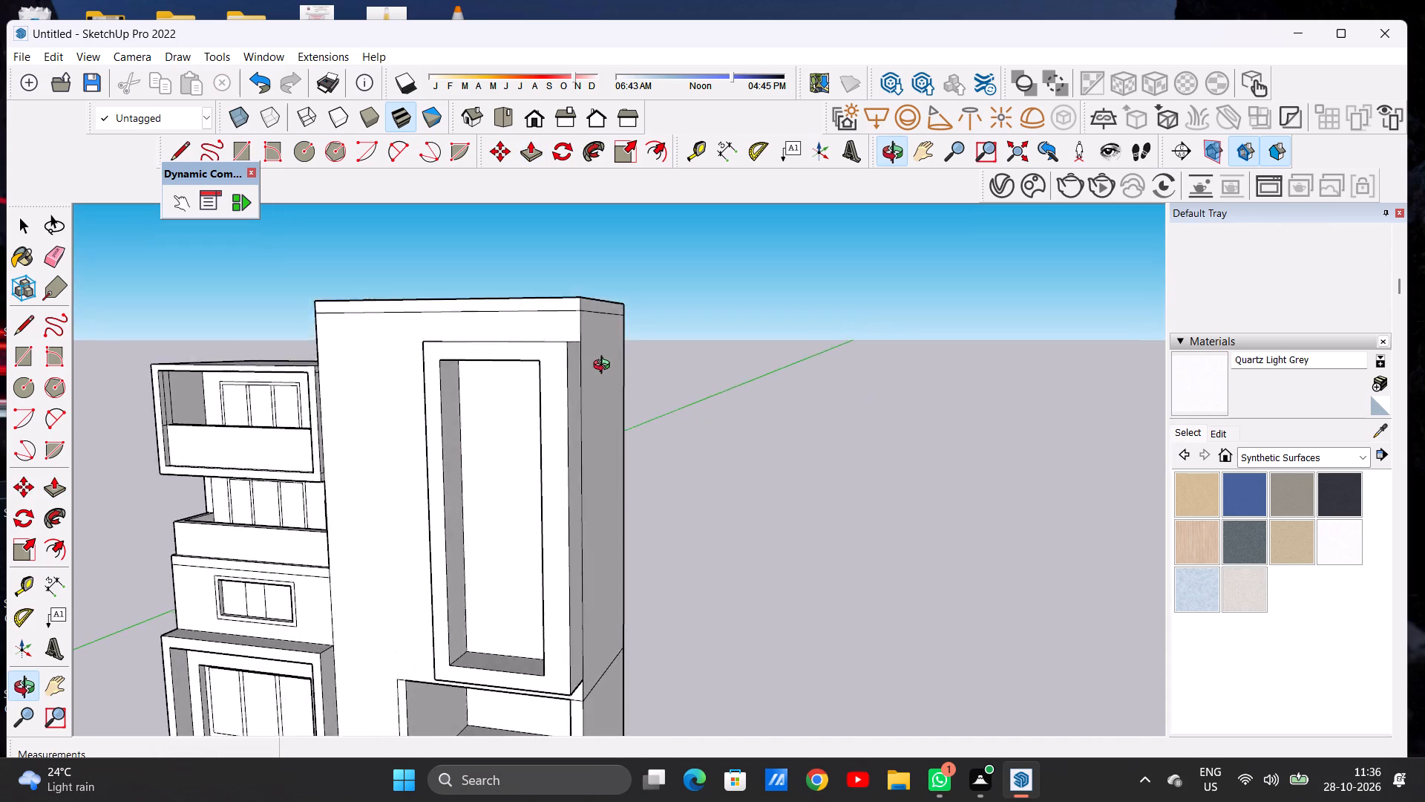
middle_click_drag(605, 367, 393, 394)
scroll(520, 363, "up", 2)
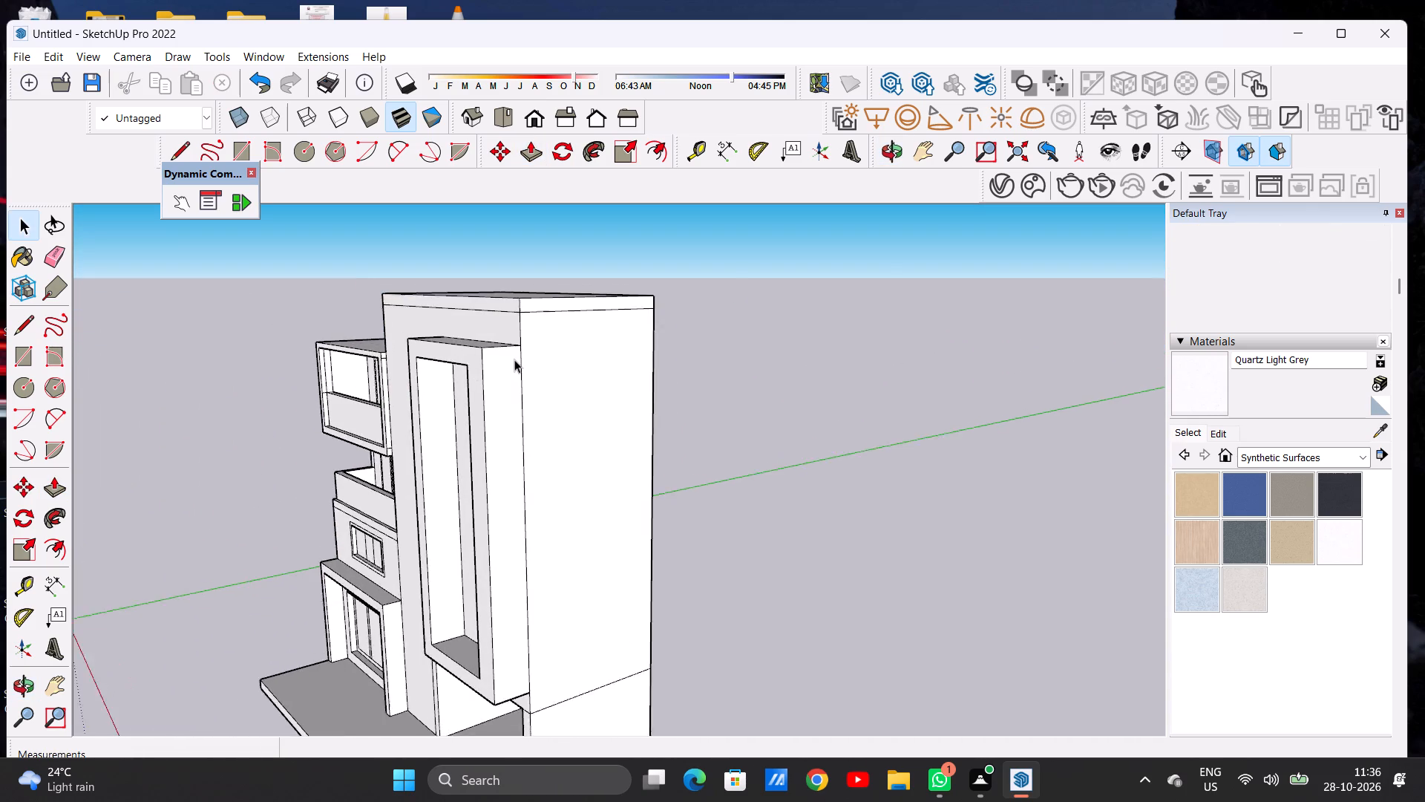
scroll(514, 359, "up", 4)
key("p")
scroll(447, 377, "up", 5)
left_click(447, 377)
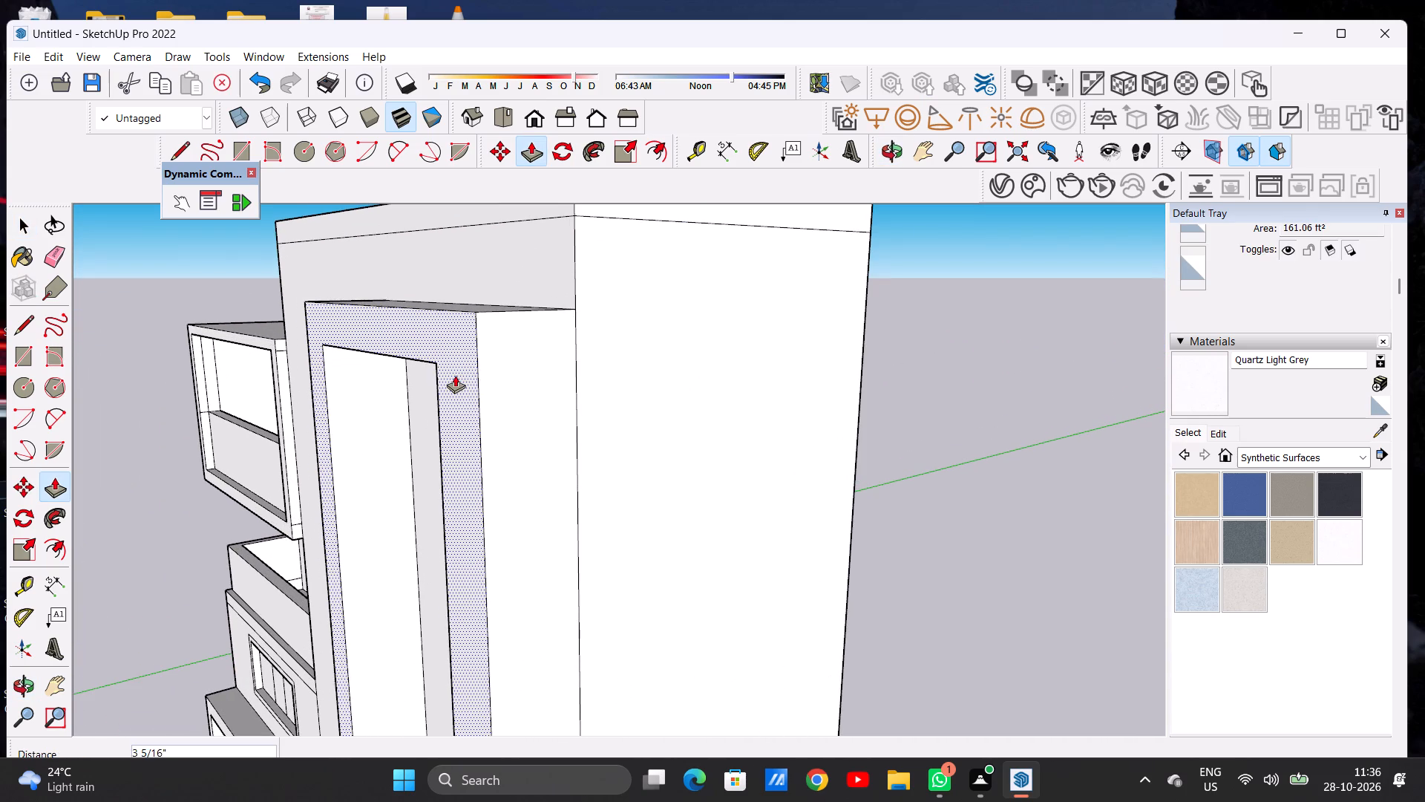
left_click(472, 367)
key("space")
Examine the shallower projecting frame against the whole front elevation from different angles and distances.
scroll(546, 365, "down", 7)
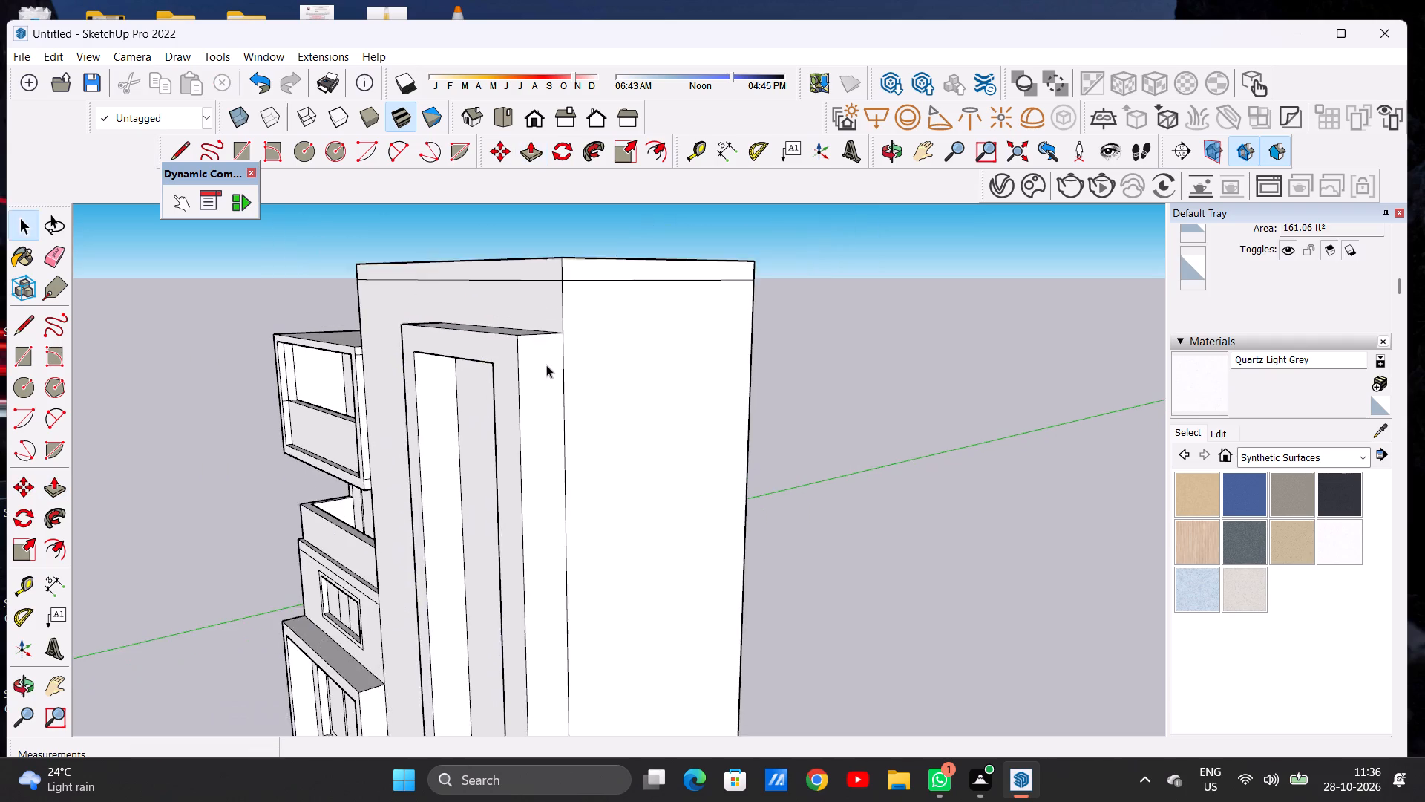
middle_click_drag(485, 399, 714, 354)
scroll(458, 401, "down", 6)
middle_click_drag(470, 434, 504, 432)
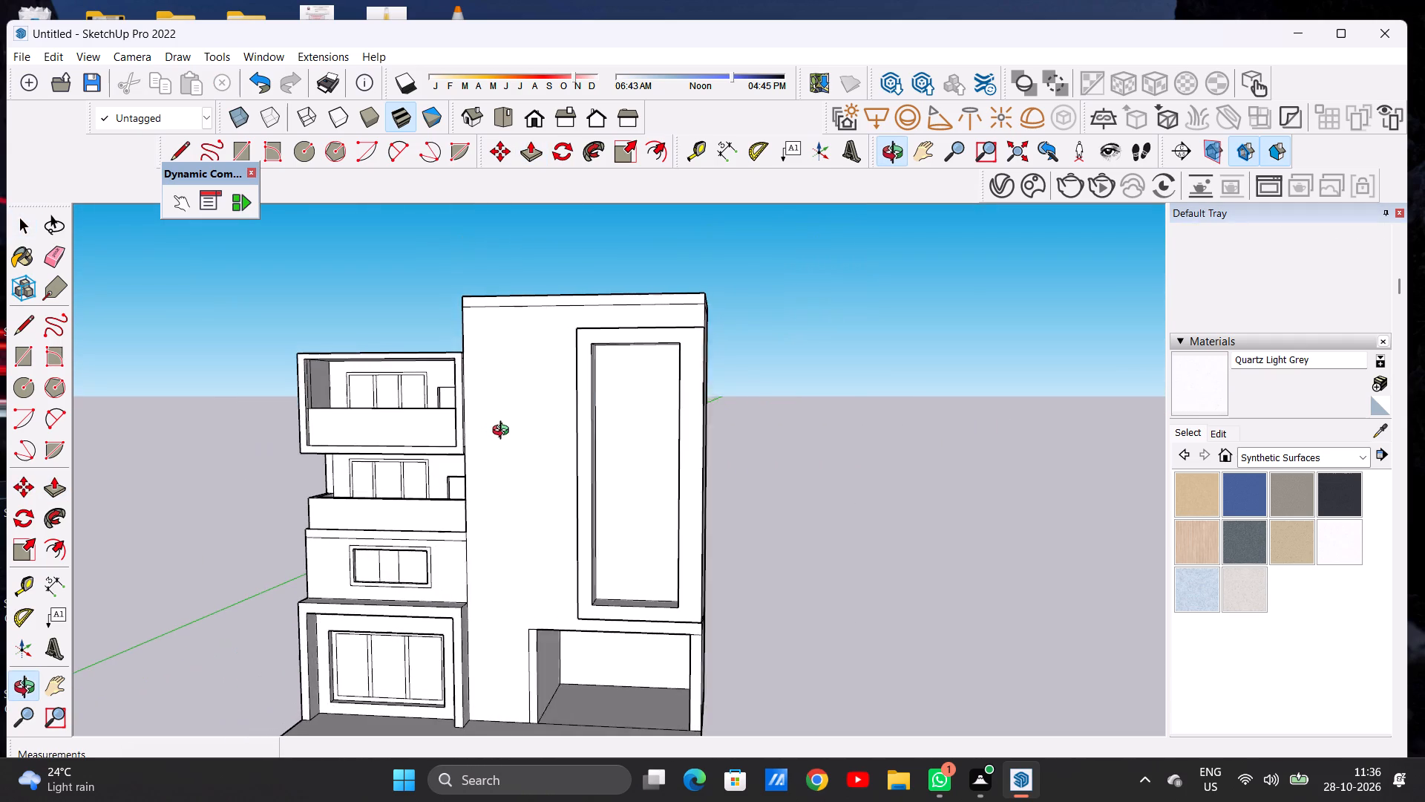
middle_click_drag(504, 432, 507, 431)
scroll(427, 427, "down", 6)
middle_click_drag(491, 432, 516, 420)
scroll(553, 420, "up", 3)
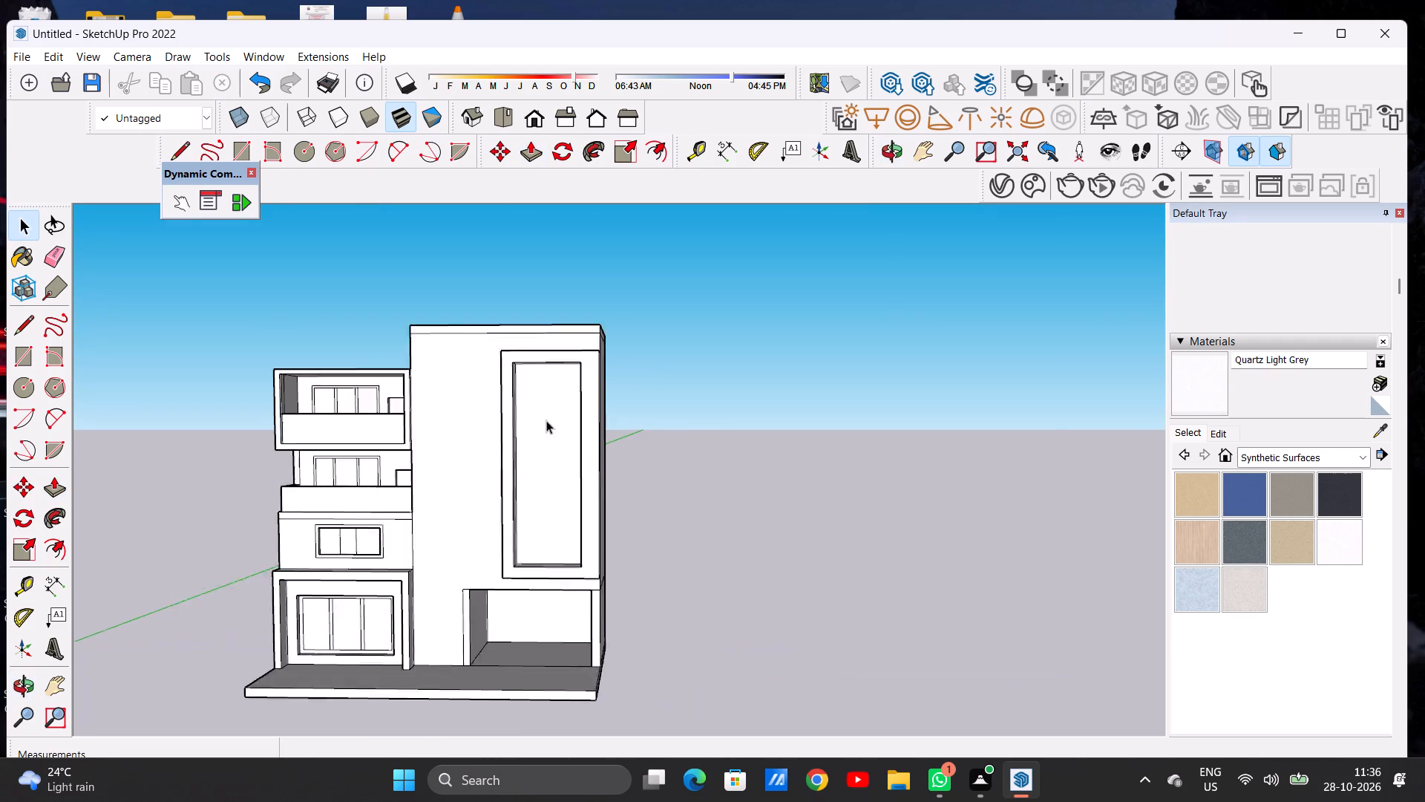
scroll(546, 420, "up", 9)
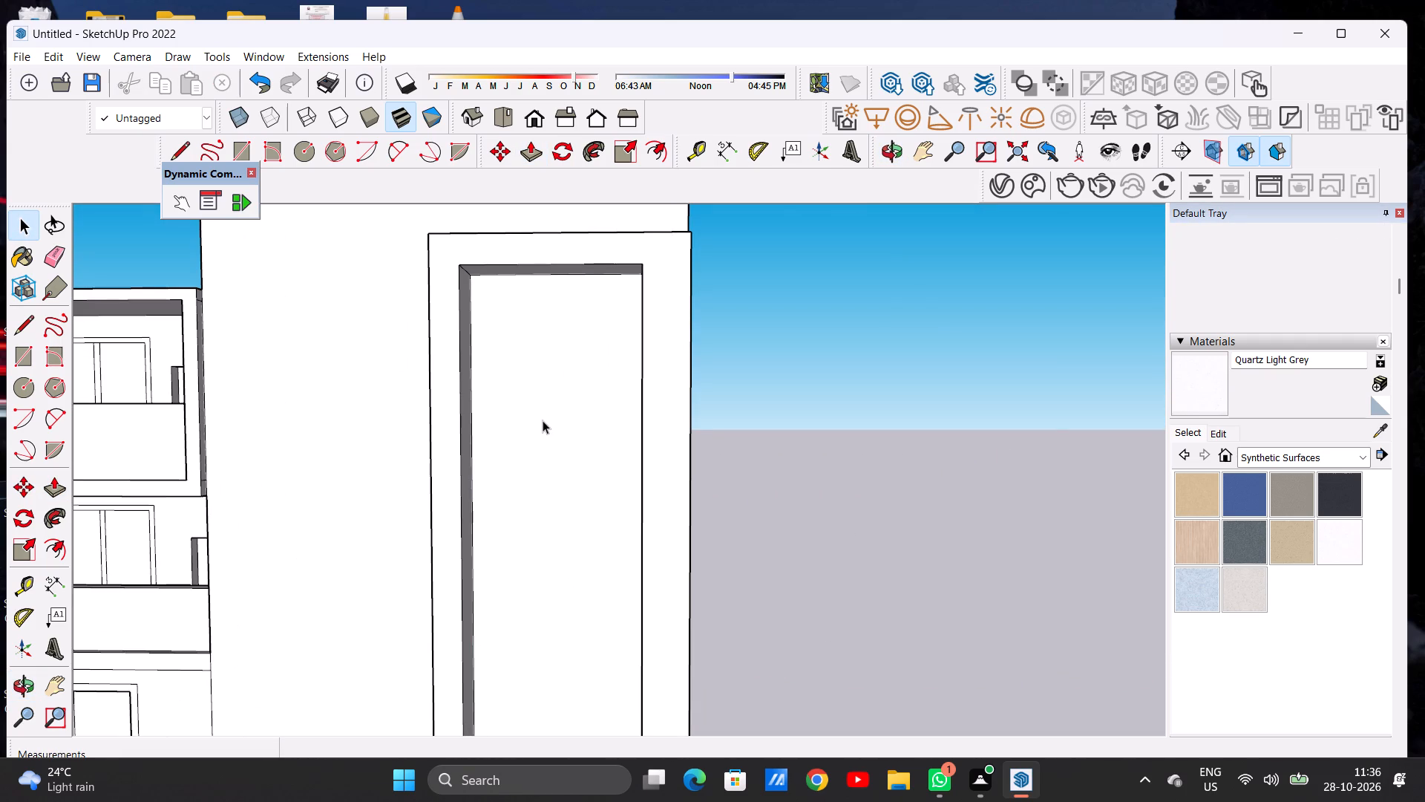
Draw a horizontal line about 9' 6" long across the recessed face inside the frame, from side to side.
key("r")
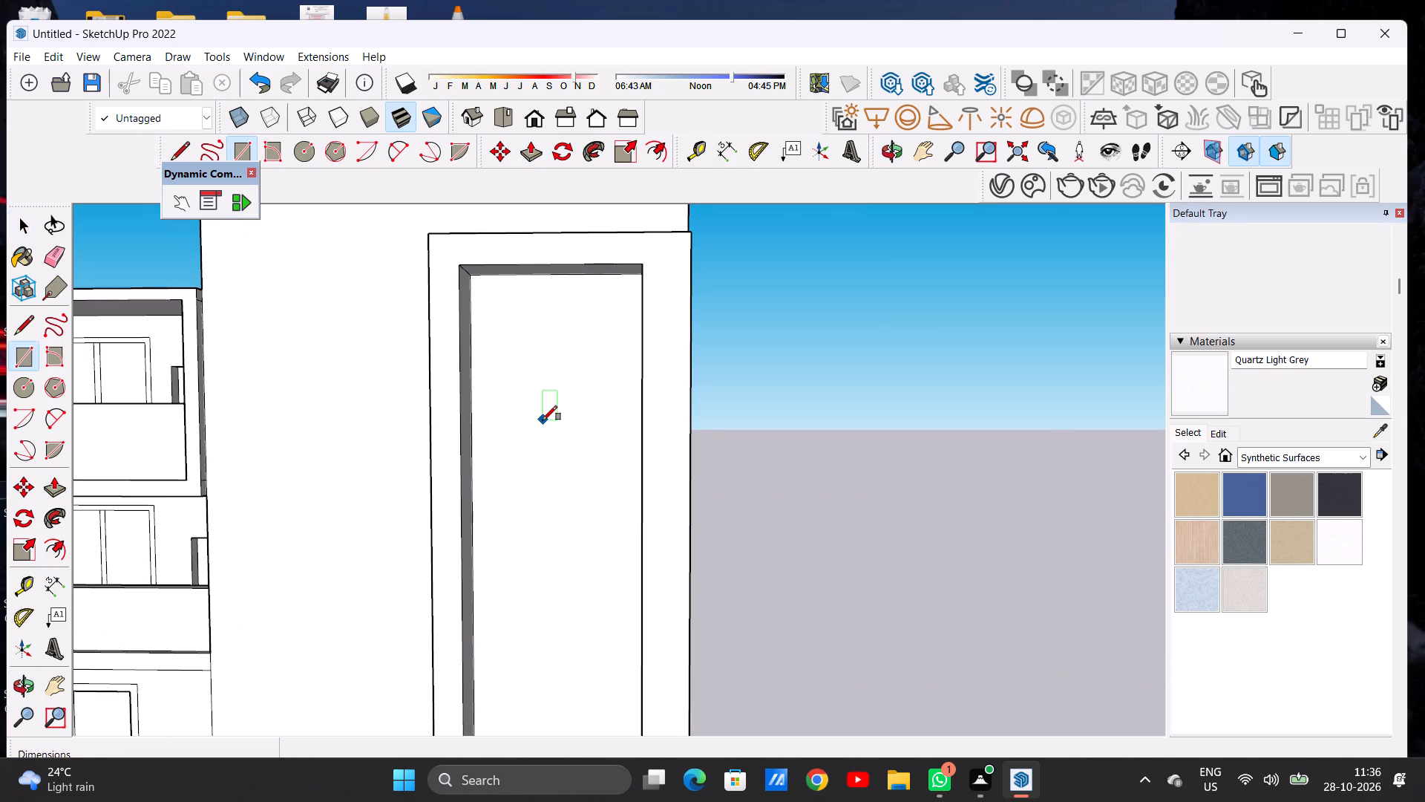
key("space")
type("L")
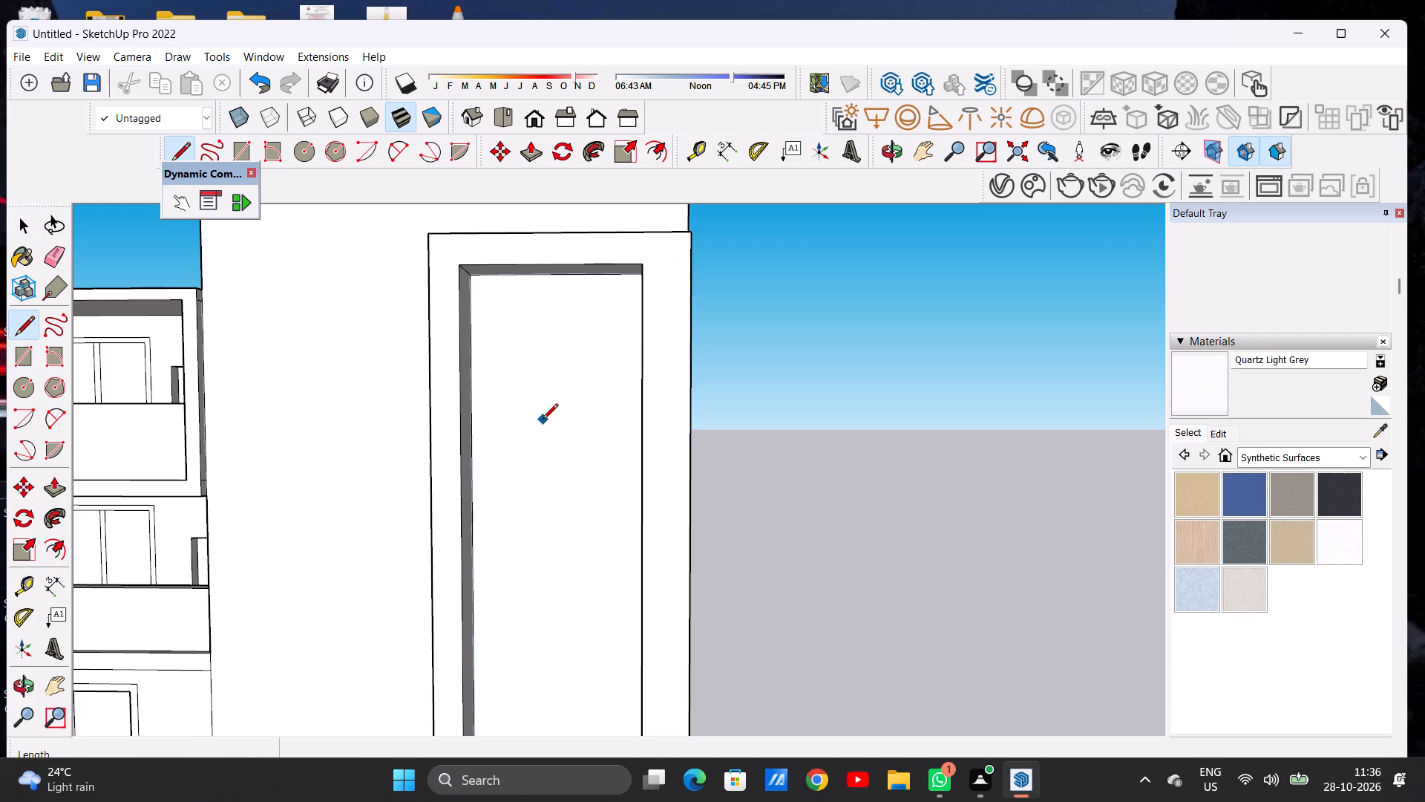
left_click(474, 533)
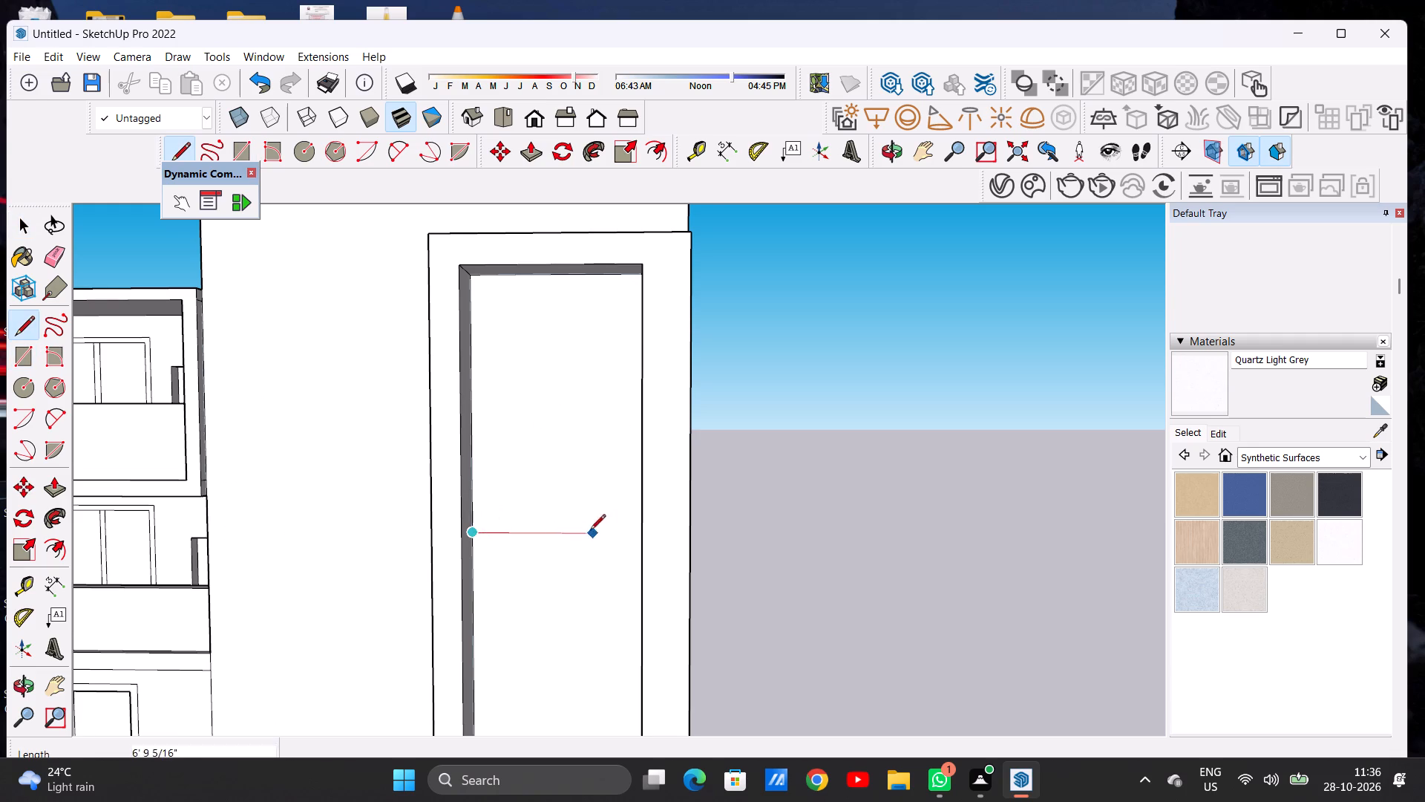
middle_click_drag(557, 538, 661, 536)
scroll(660, 536, "up", 6)
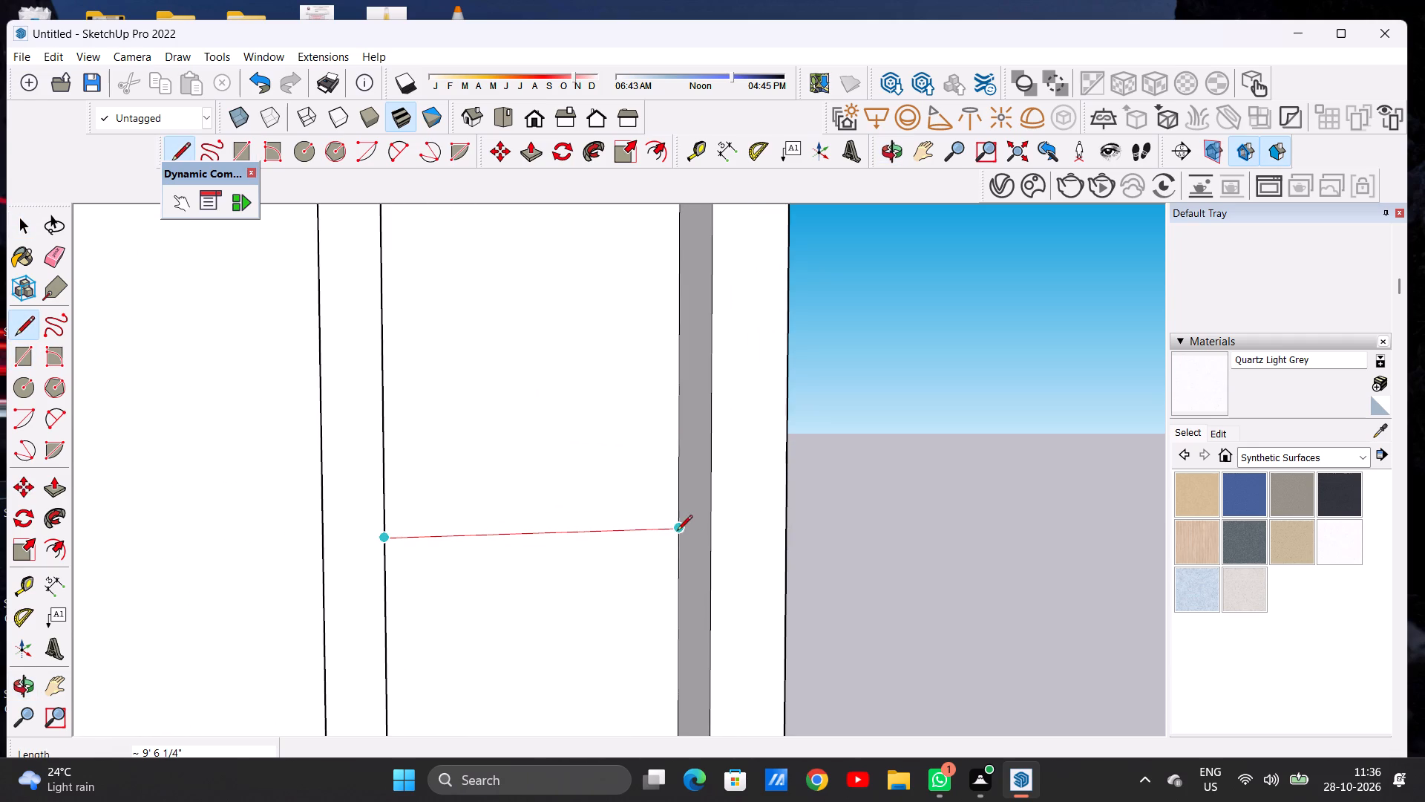
left_click(677, 532)
key("space")
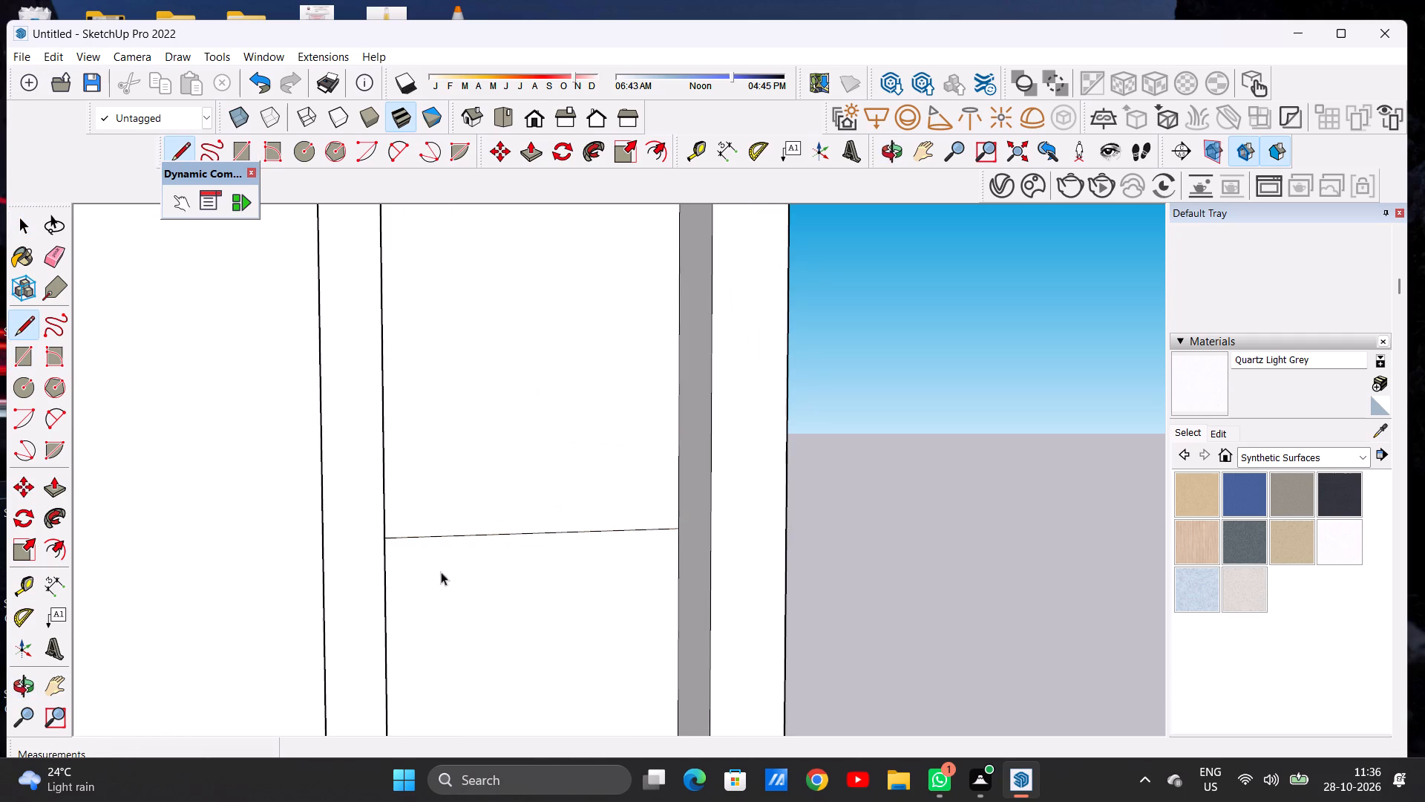
Move the horizontal dividing line on the recessed face up about 5' 8".
middle_click_drag(367, 569, 307, 576)
scroll(440, 526, "down", 13)
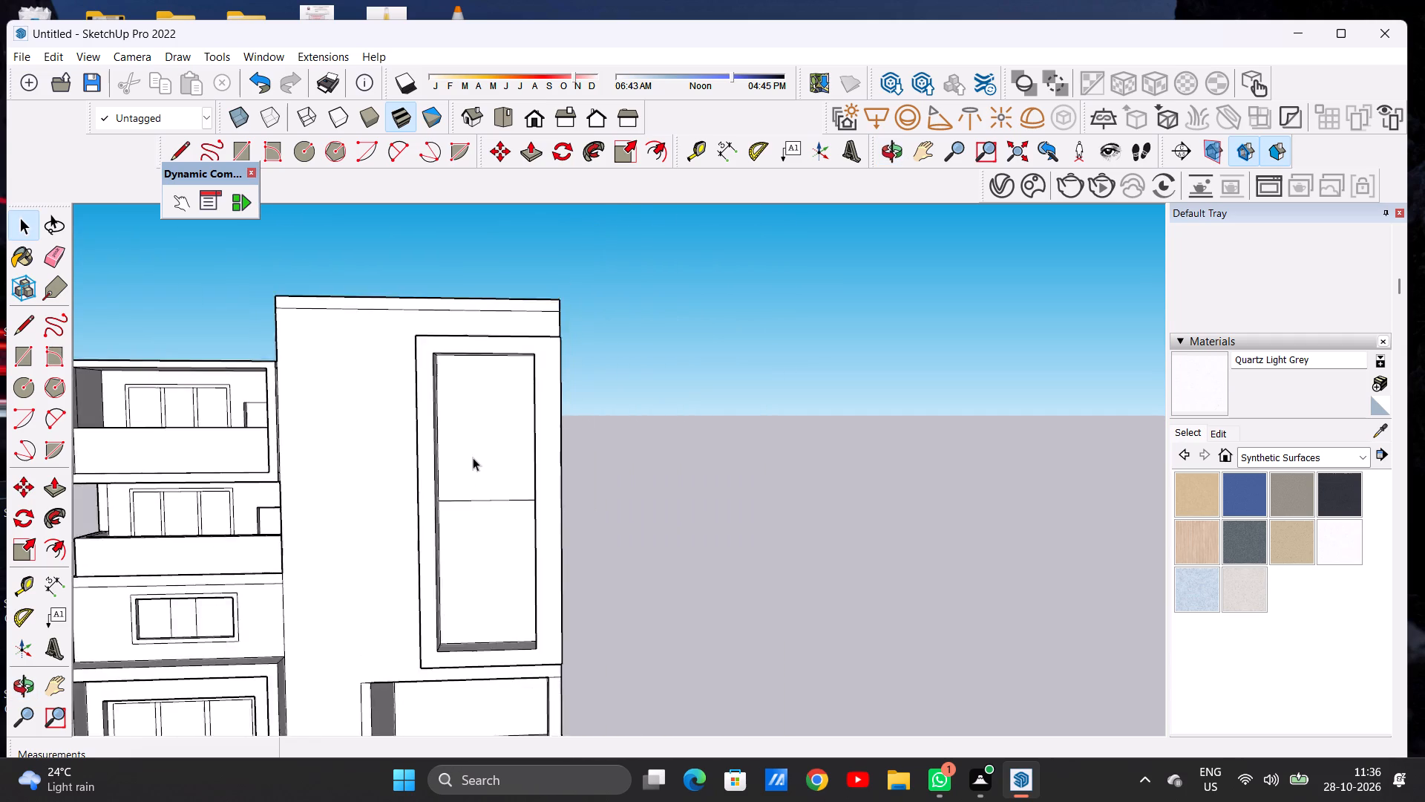
scroll(473, 457, "down", 5)
middle_click_drag(497, 528, 489, 500)
scroll(486, 487, "up", 6)
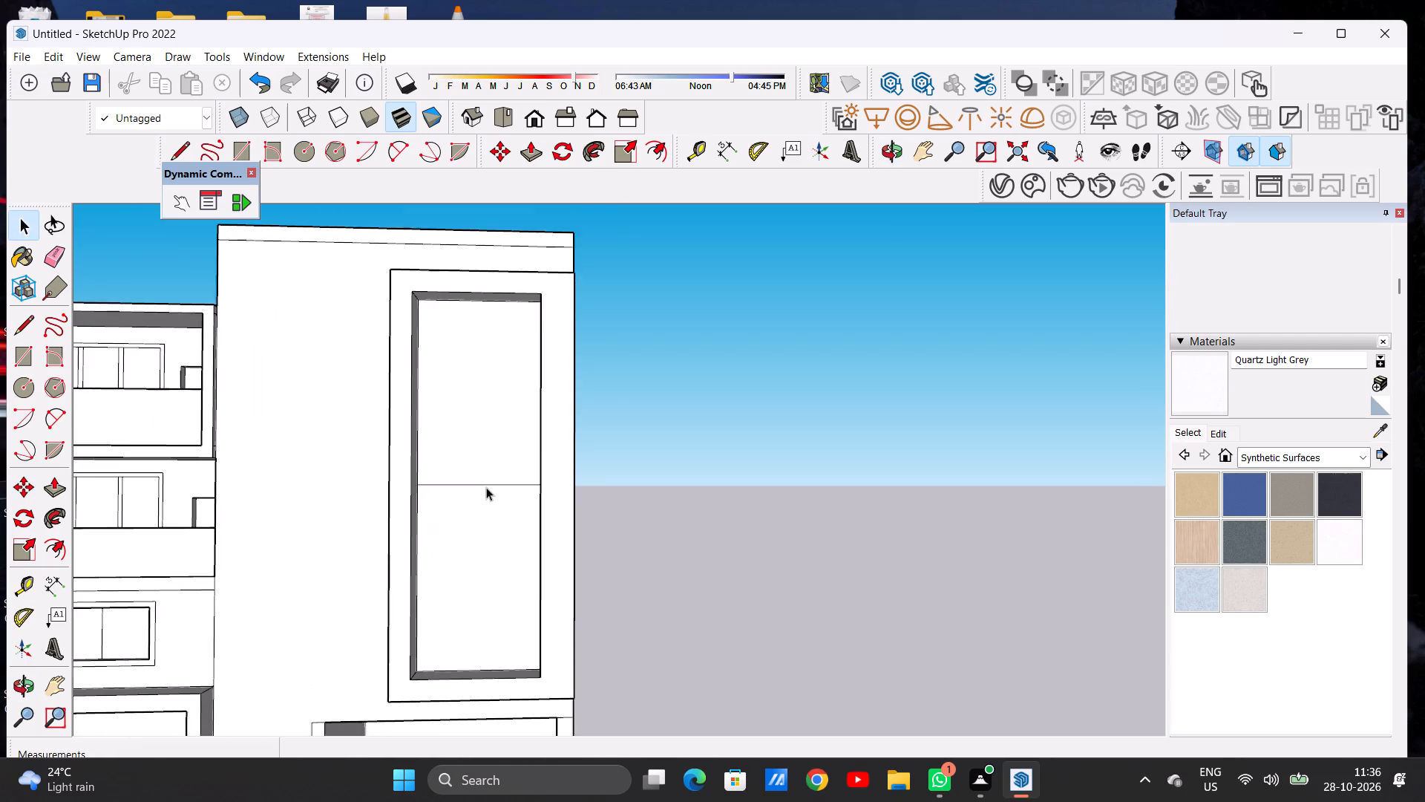
scroll(486, 487, "up", 3)
left_click(518, 482)
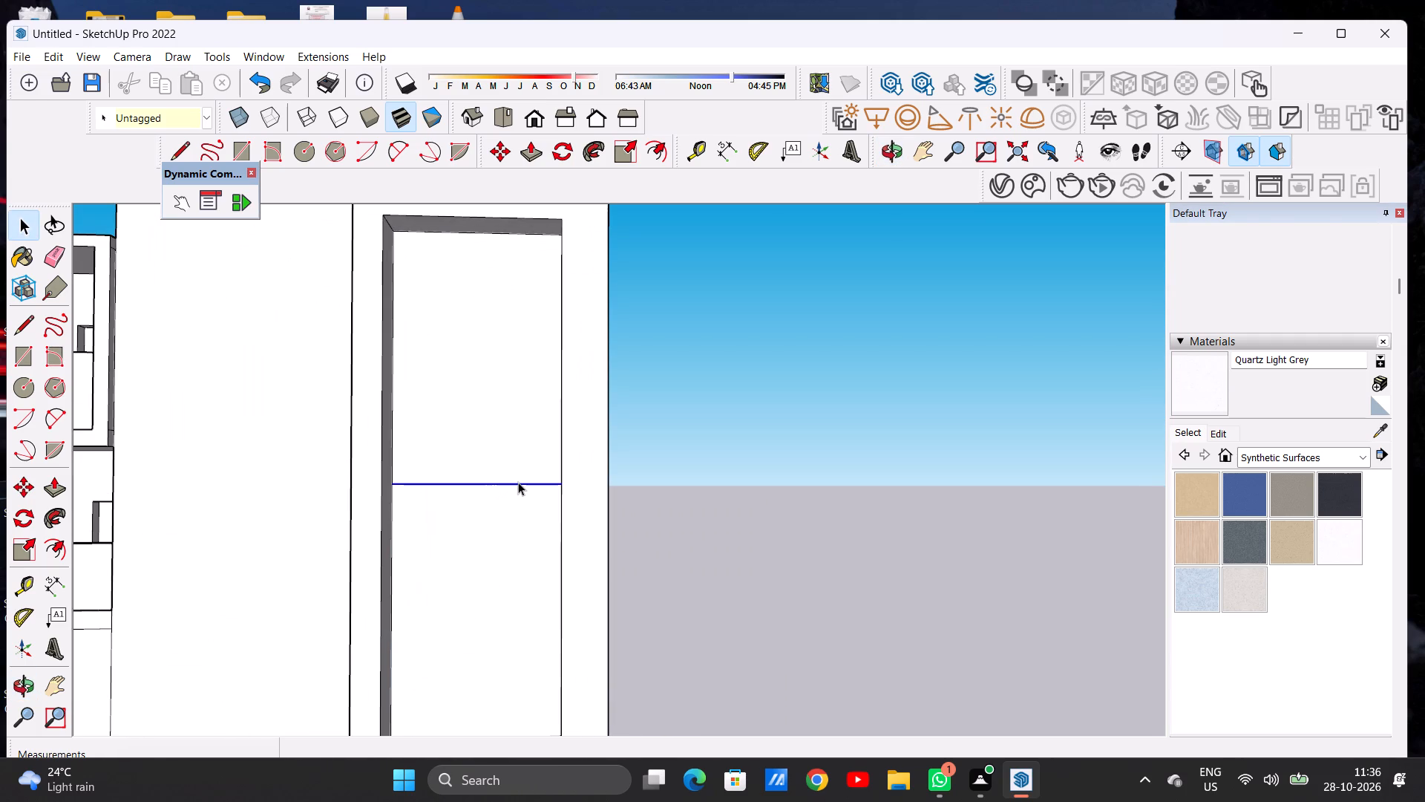
key("m")
scroll(548, 484, "up", 6)
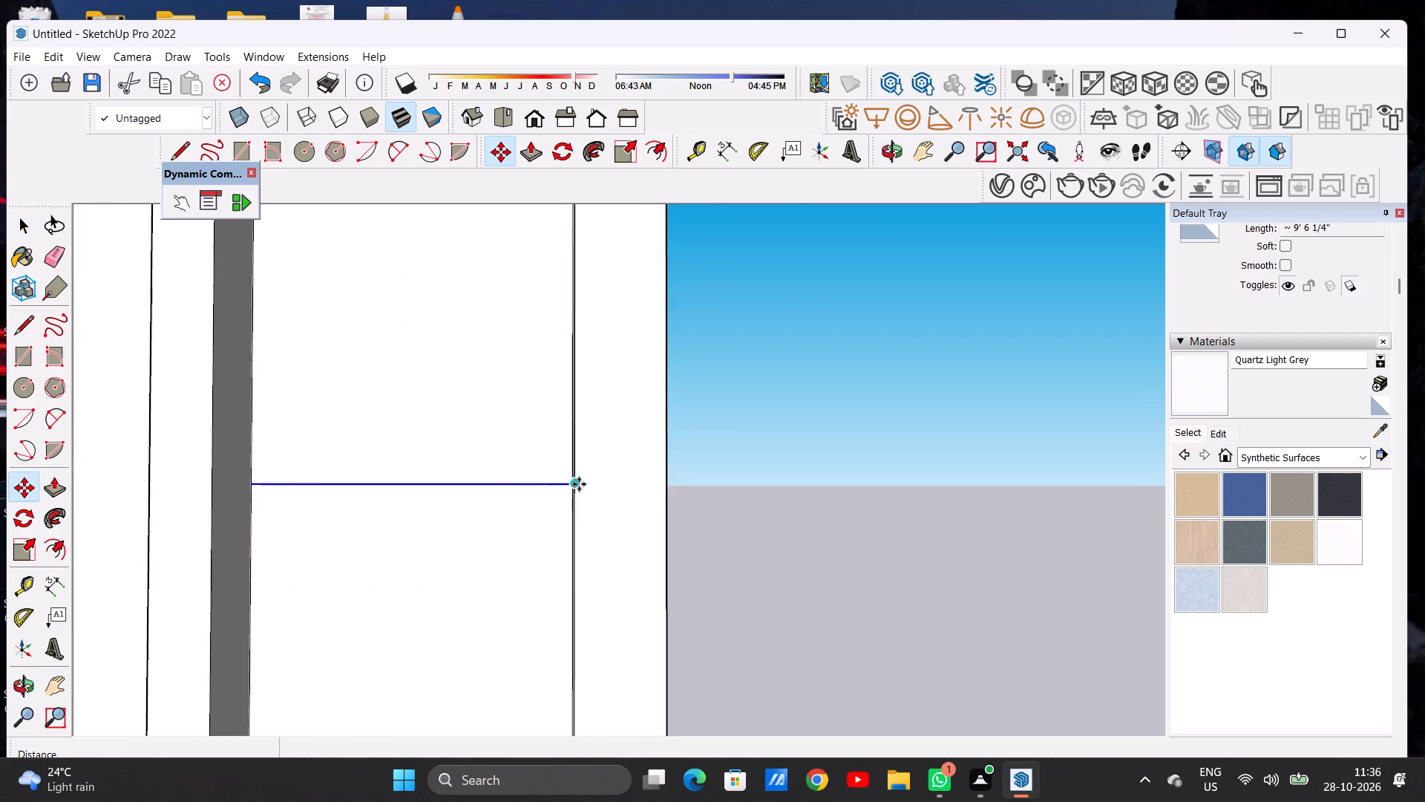
scroll(579, 484, "up", 7)
scroll(566, 483, "down", 1)
scroll(566, 483, "up", 2)
left_click(571, 486)
scroll(574, 446, "down", 5)
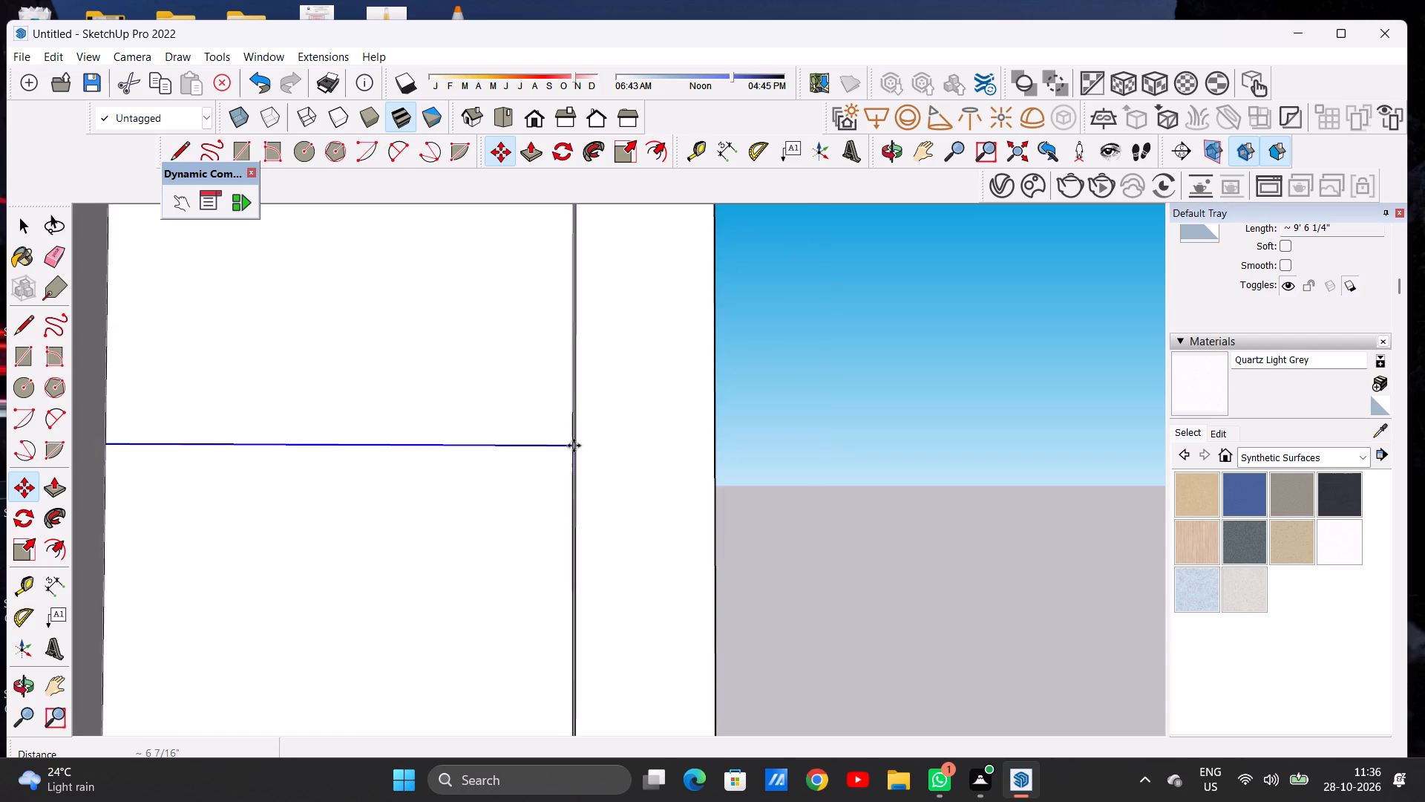
scroll(574, 446, "down", 10)
left_click(560, 334)
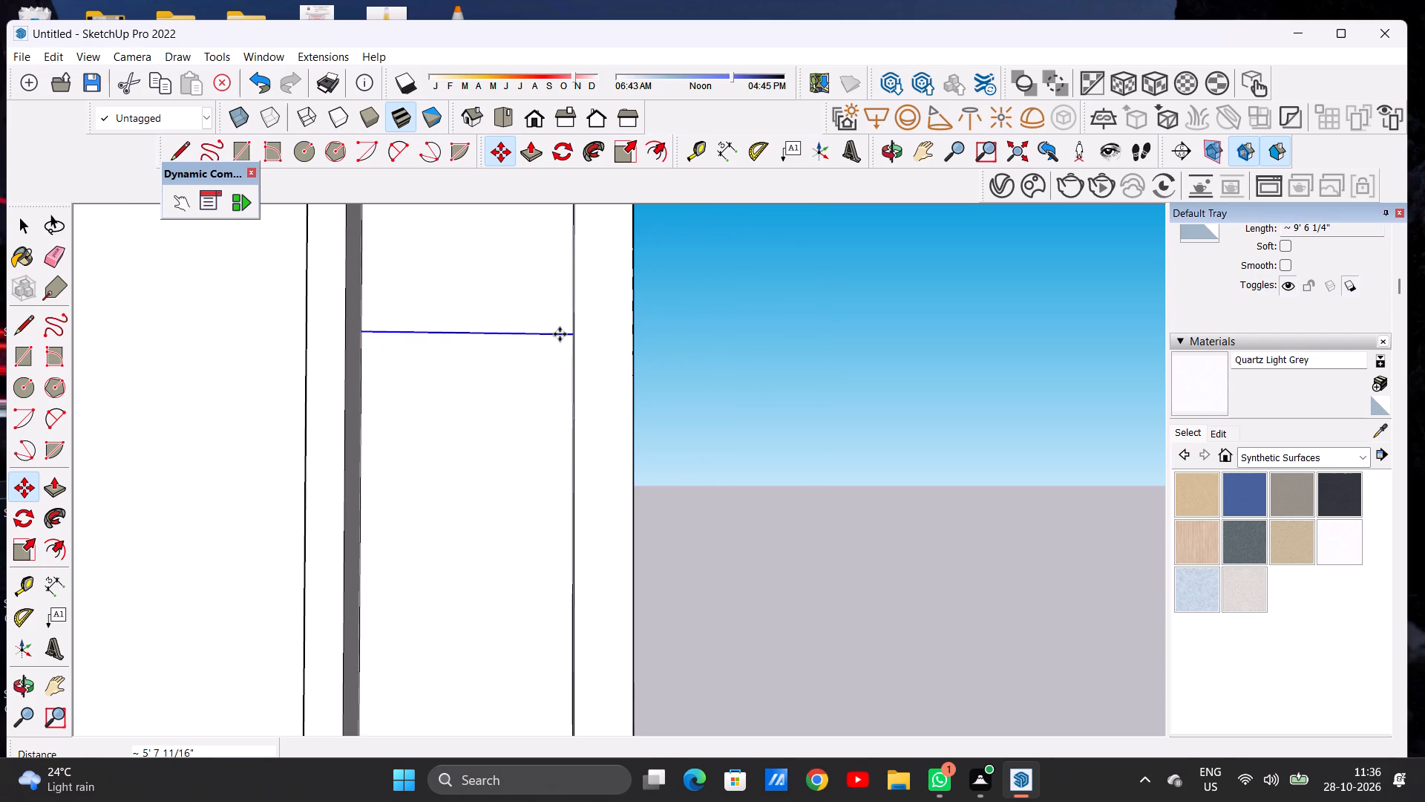
key("space")
left_click(738, 339)
Examine the position of the dividing line within the framed recess, both close up and on the whole front elevation.
scroll(615, 371, "down", 14)
middle_click_drag(563, 400, 520, 397)
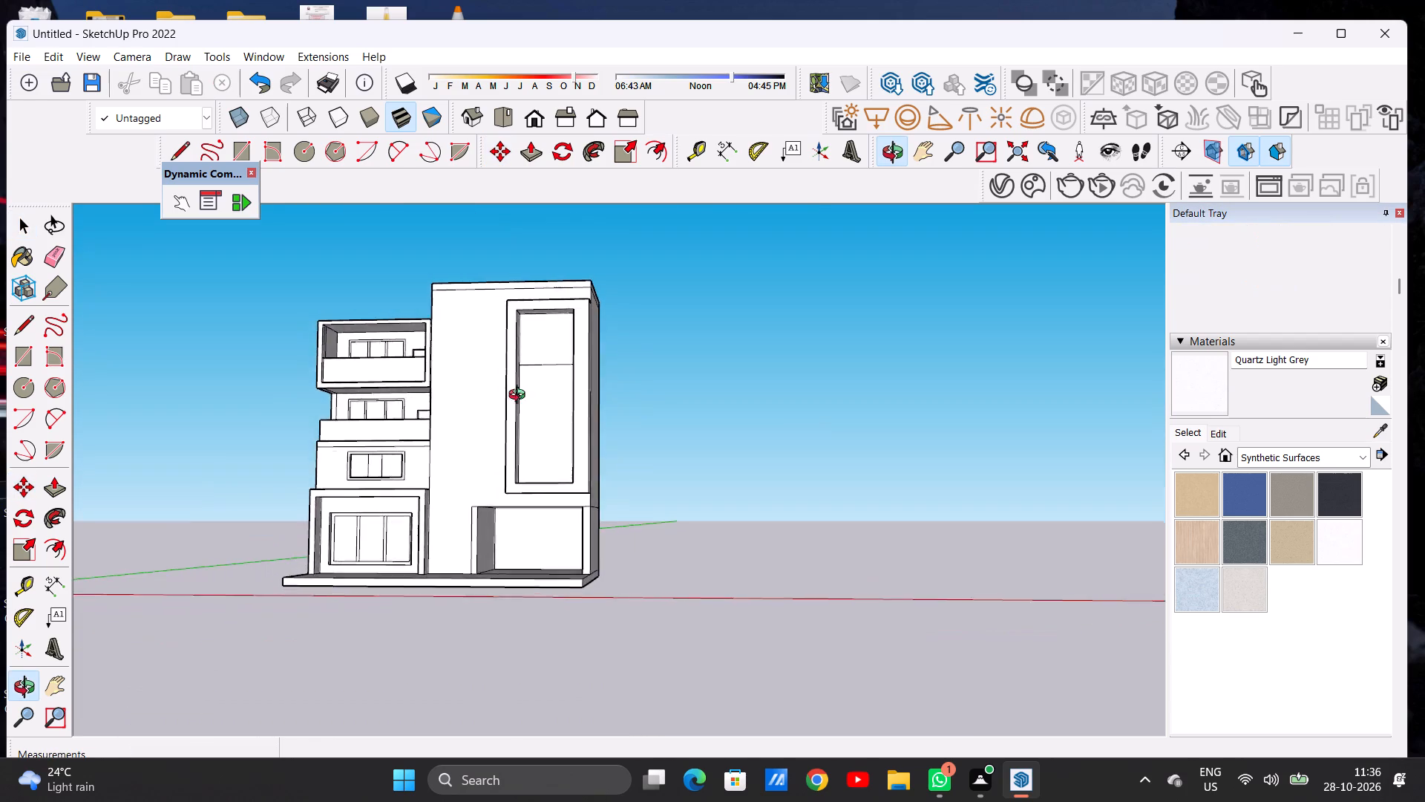
middle_click_drag(520, 397, 523, 399)
scroll(551, 423, "up", 6)
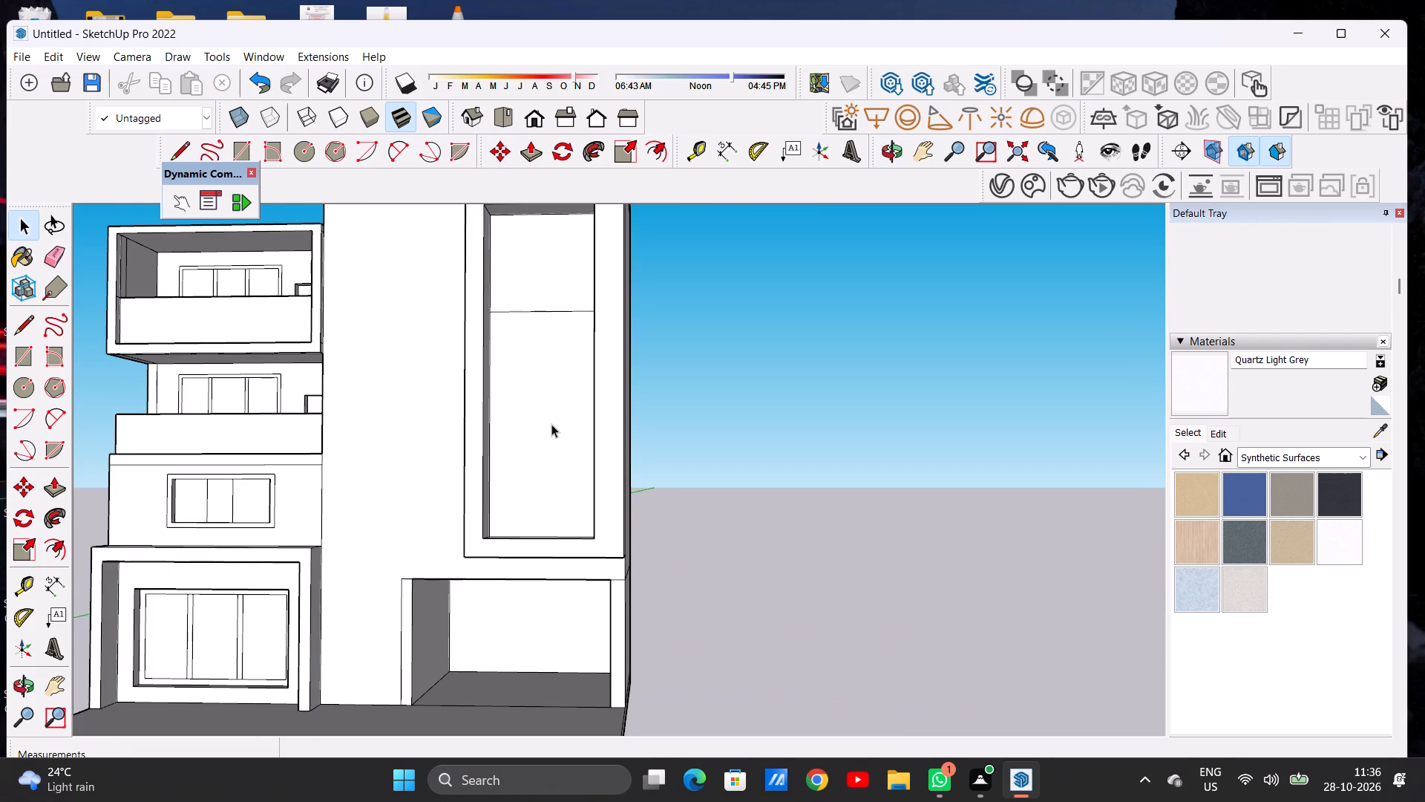
scroll(562, 440, "down", 6)
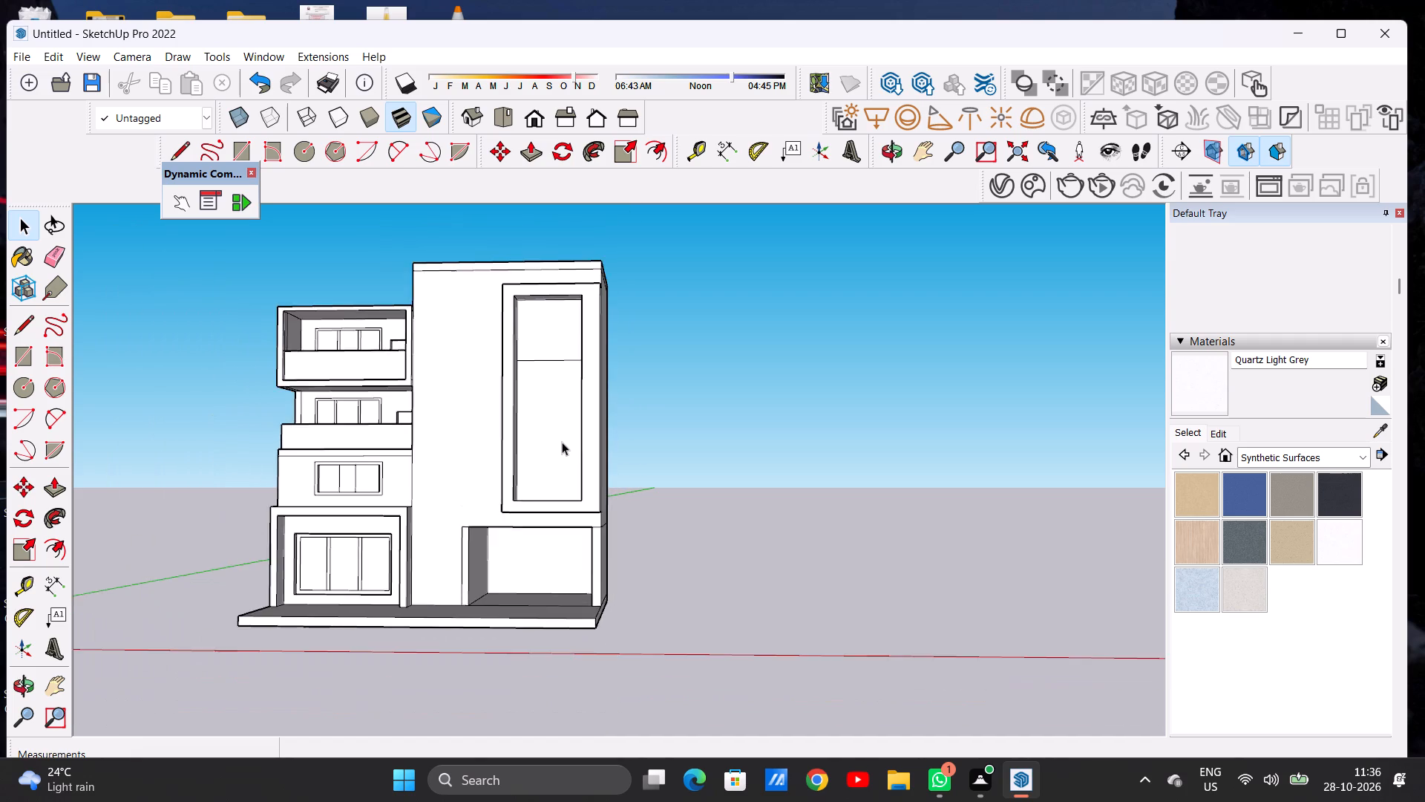
scroll(562, 442, "down", 3)
middle_click(548, 453)
scroll(554, 458, "up", 7)
key("l")
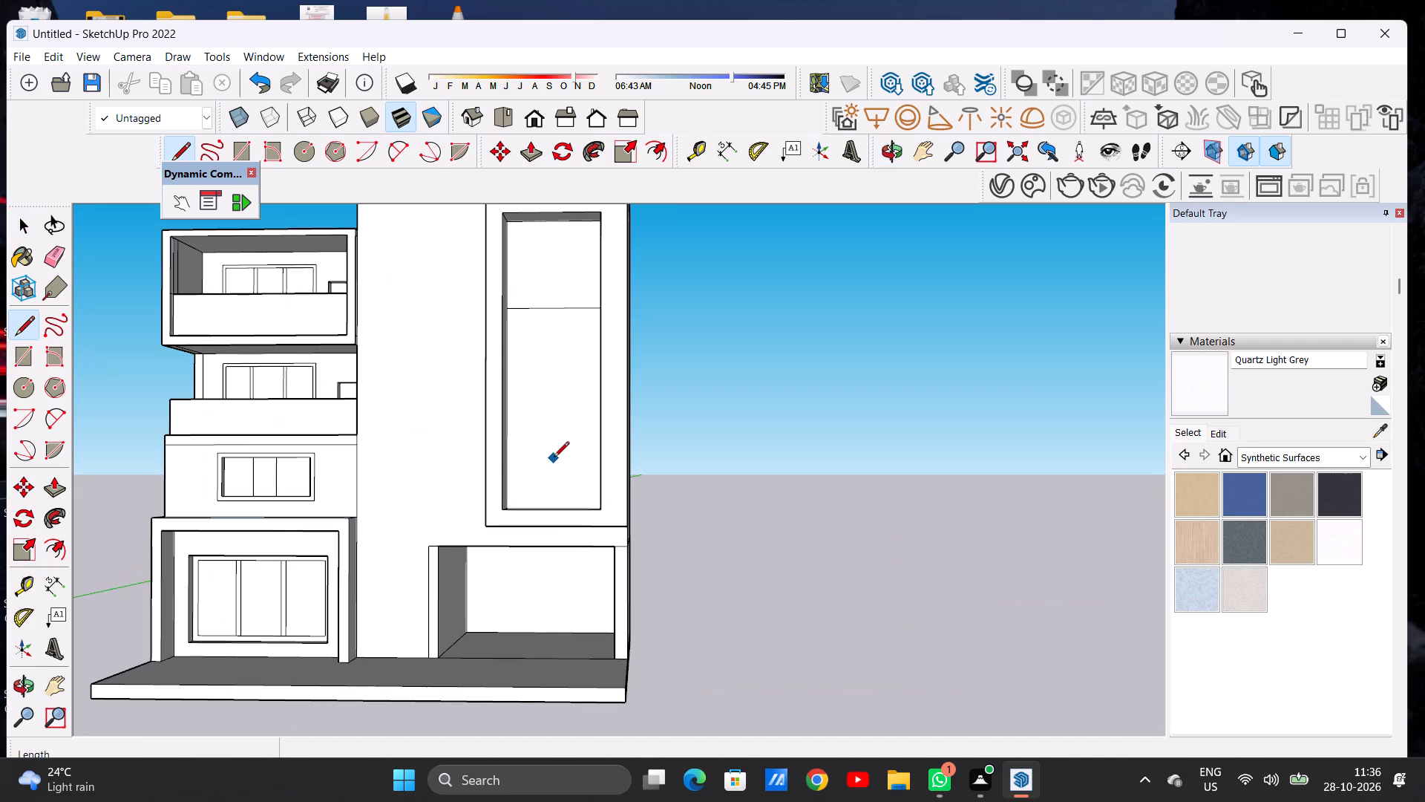
scroll(554, 458, "up", 6)
middle_click_drag(546, 437, 550, 480)
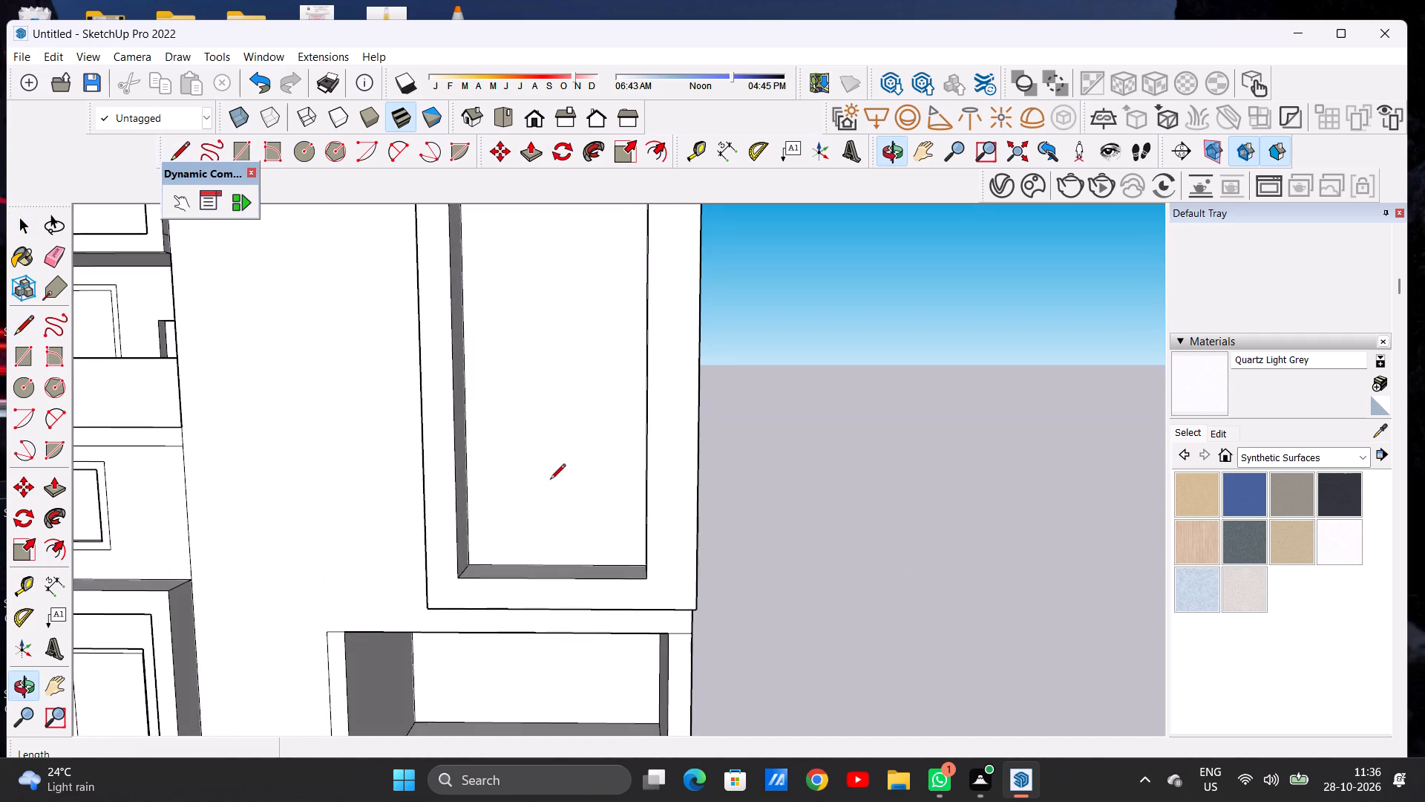
scroll(550, 480, "down", 15)
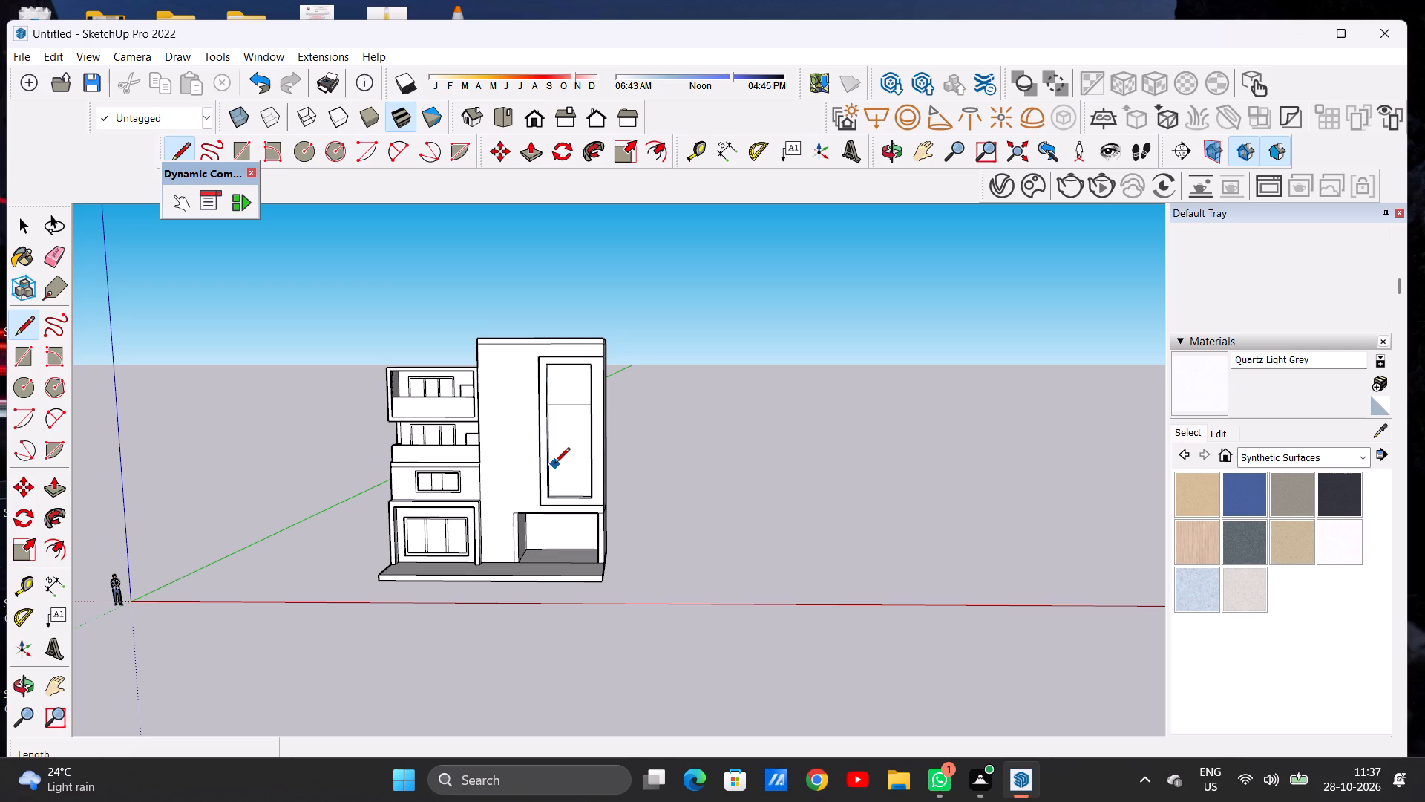
Undo the horizontal dividing line, its upward move and the frame's projection on the tall wall.
key("space")
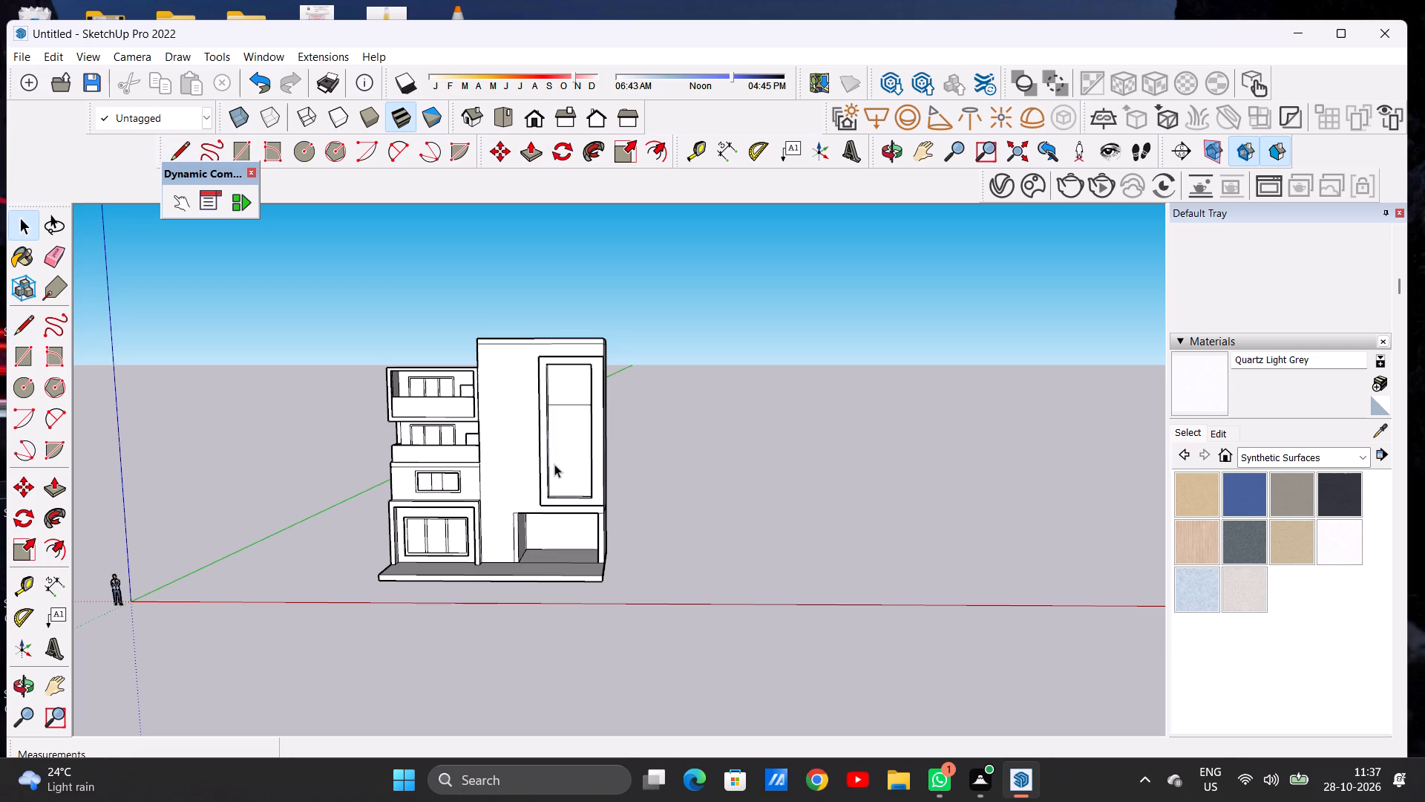
key("ctrl+z")
key("ctrl+z")
key("ctrl+z")
key("ctrl+z")
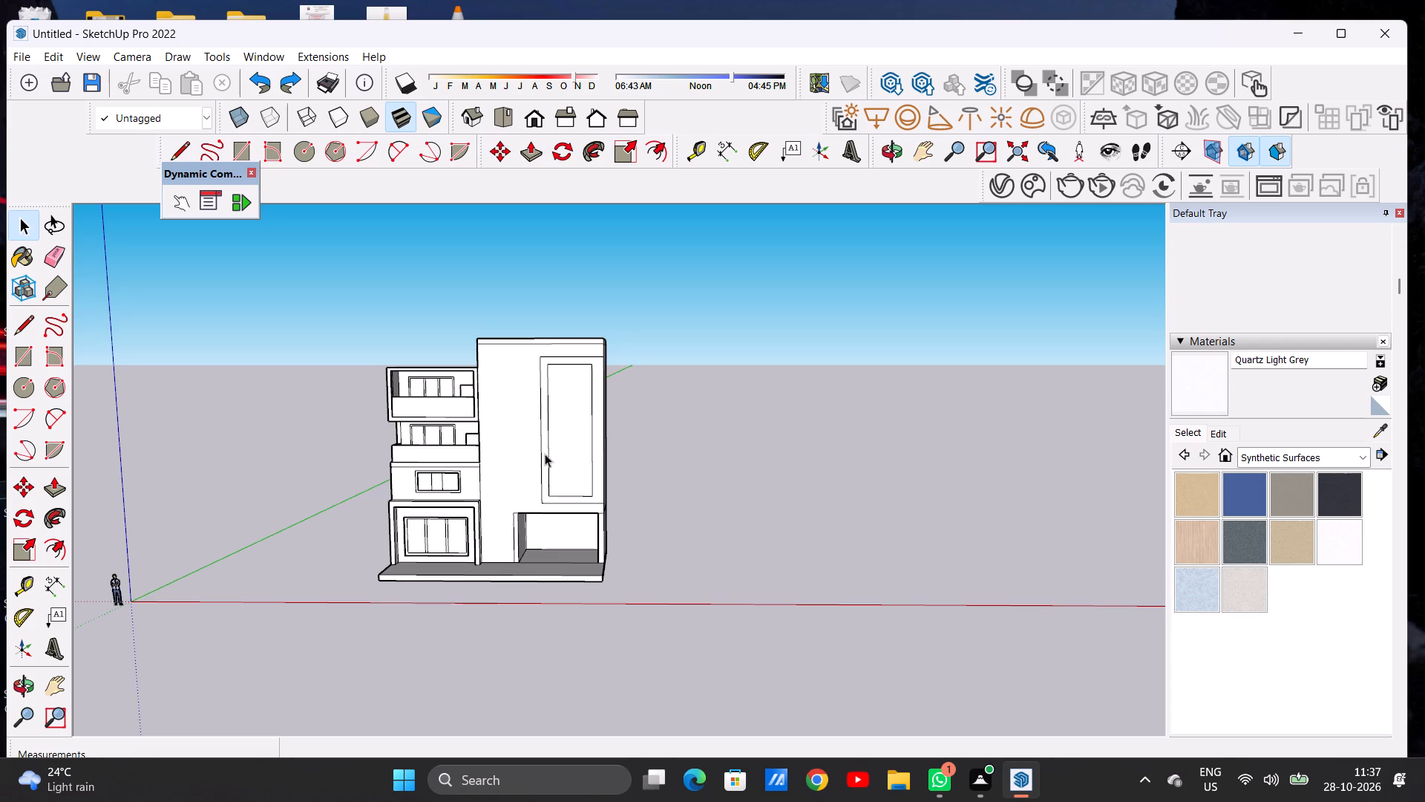
Push/Pull the tall block's roof face up about 6' 8".
scroll(543, 360, "up", 6)
middle_click_drag(517, 328, 514, 418)
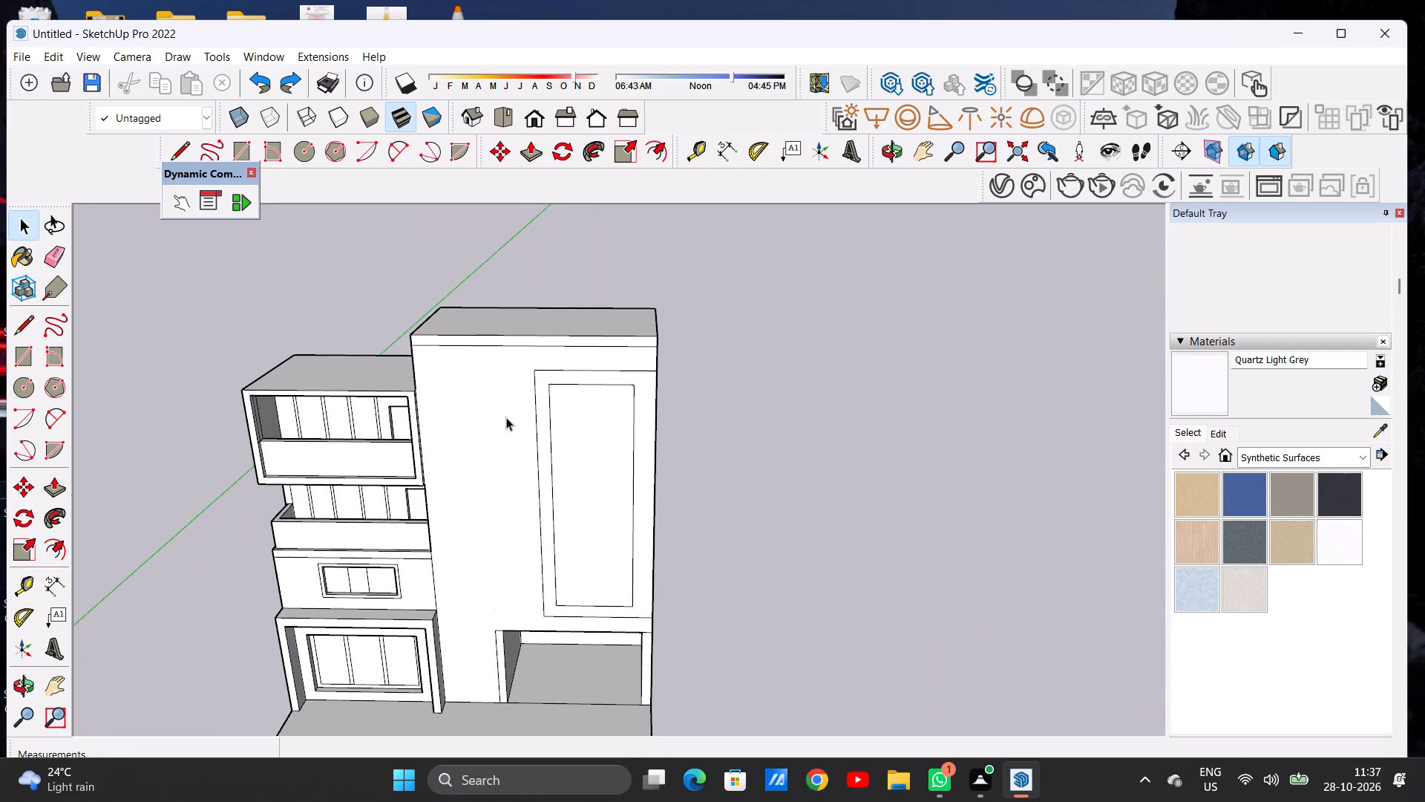
key("p")
scroll(576, 313, "up", 4)
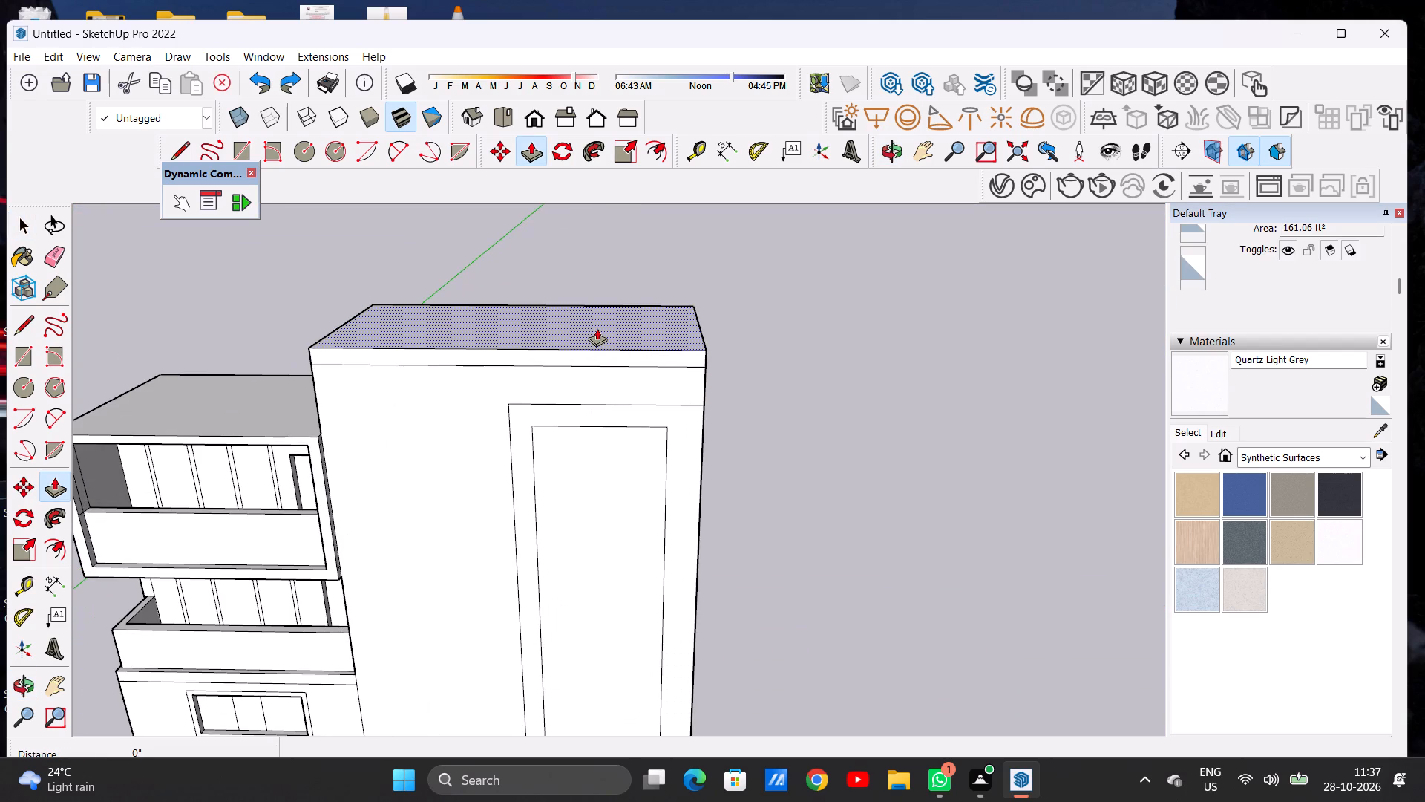
left_click(598, 332)
scroll(628, 309, "down", 5)
left_click(629, 265)
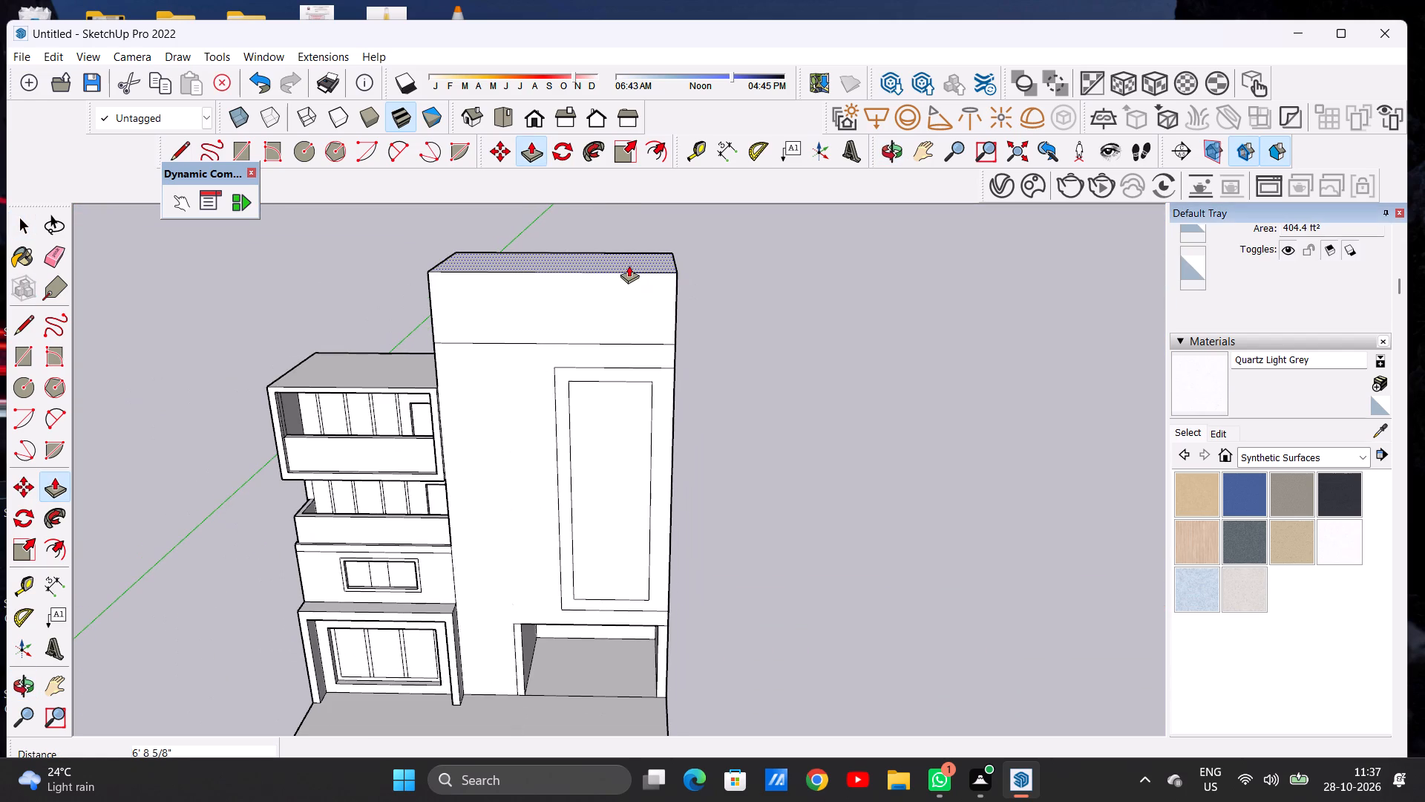
key("space")
Draw a vertical line about 2' 9" long from the panel outline's upper inner-wall corner up to the old roof line.
scroll(652, 385, "down", 5)
middle_click_drag(563, 437, 558, 365)
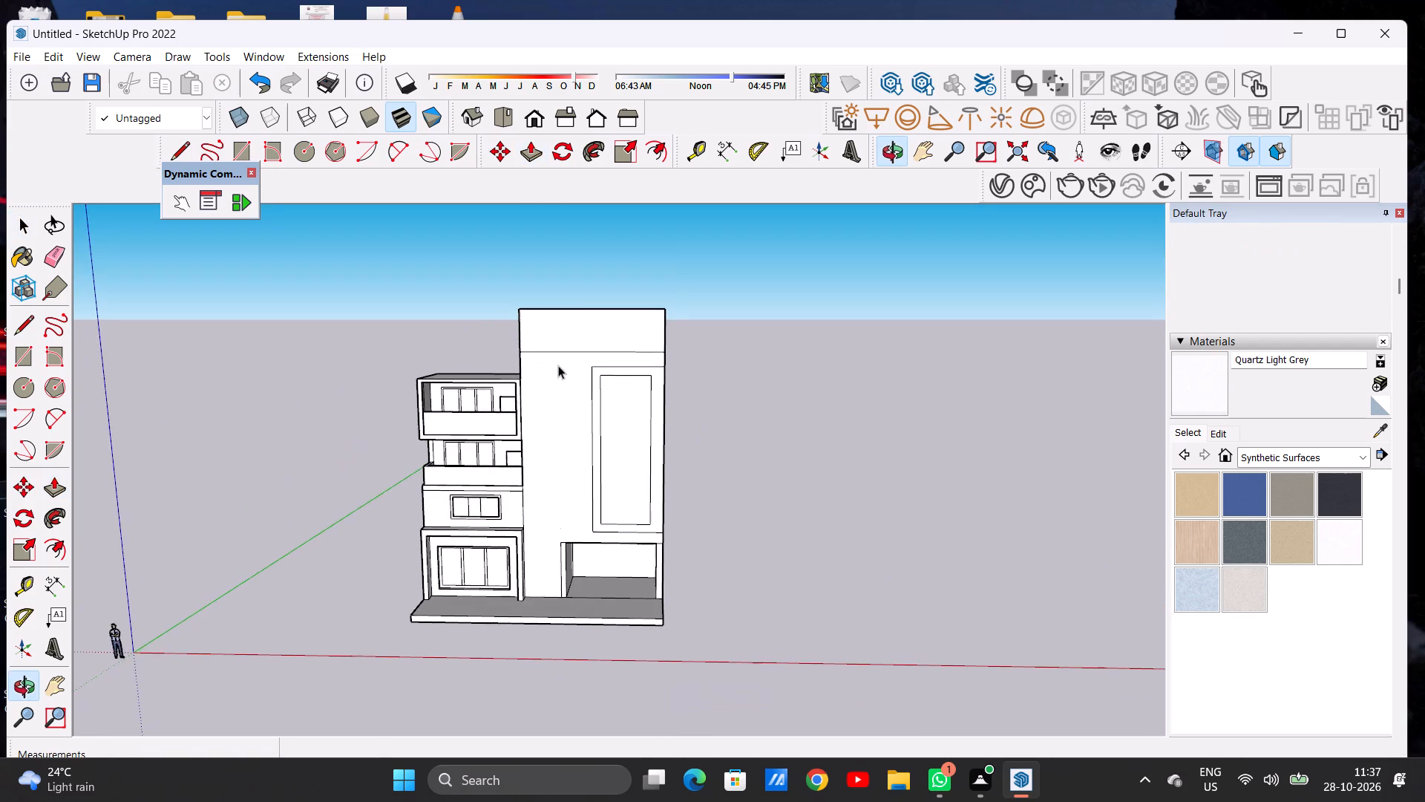
scroll(655, 365, "up", 7)
middle_click(611, 388)
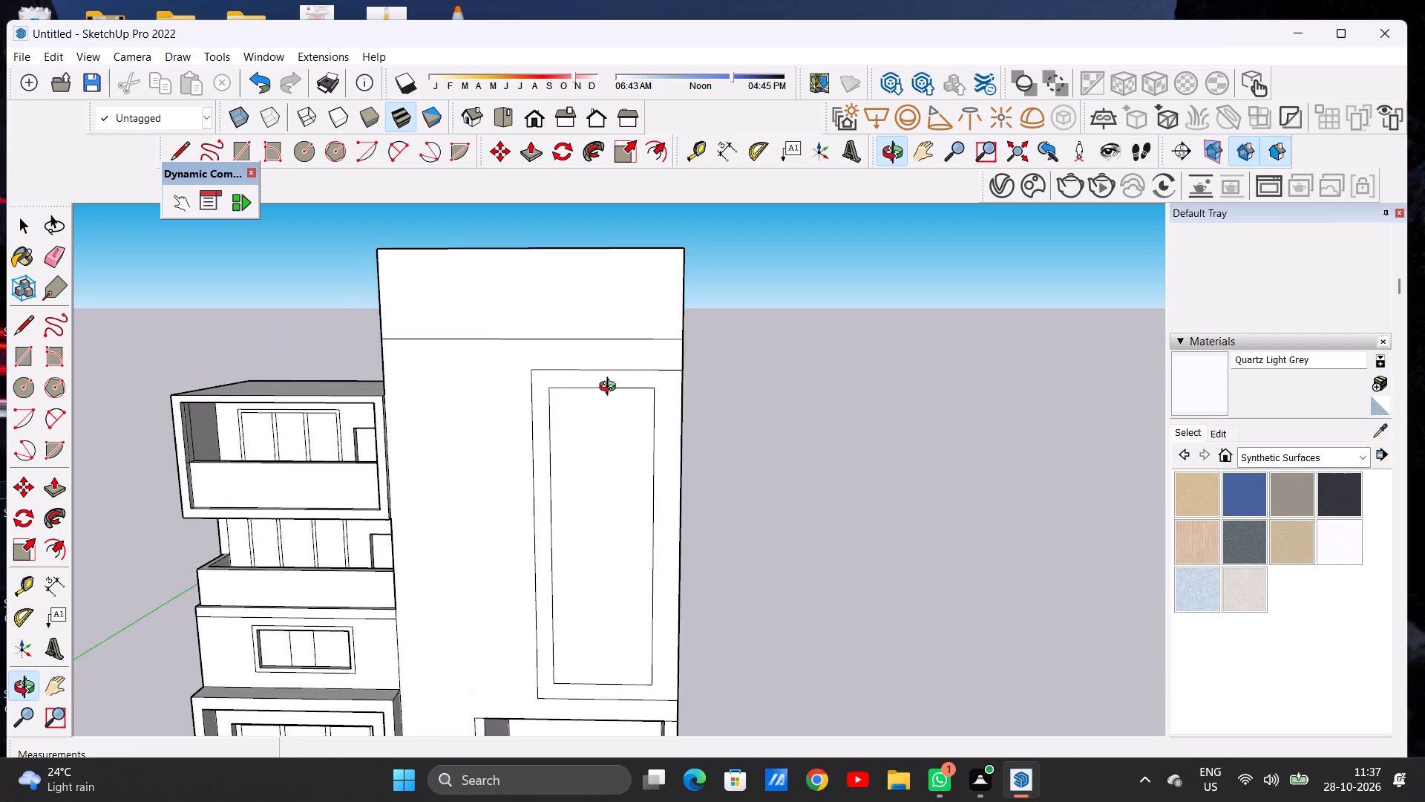
key("l")
scroll(558, 348, "up", 1)
scroll(558, 348, "down", 1)
scroll(558, 348, "up", 1)
scroll(558, 348, "down", 1)
scroll(558, 348, "up", 1)
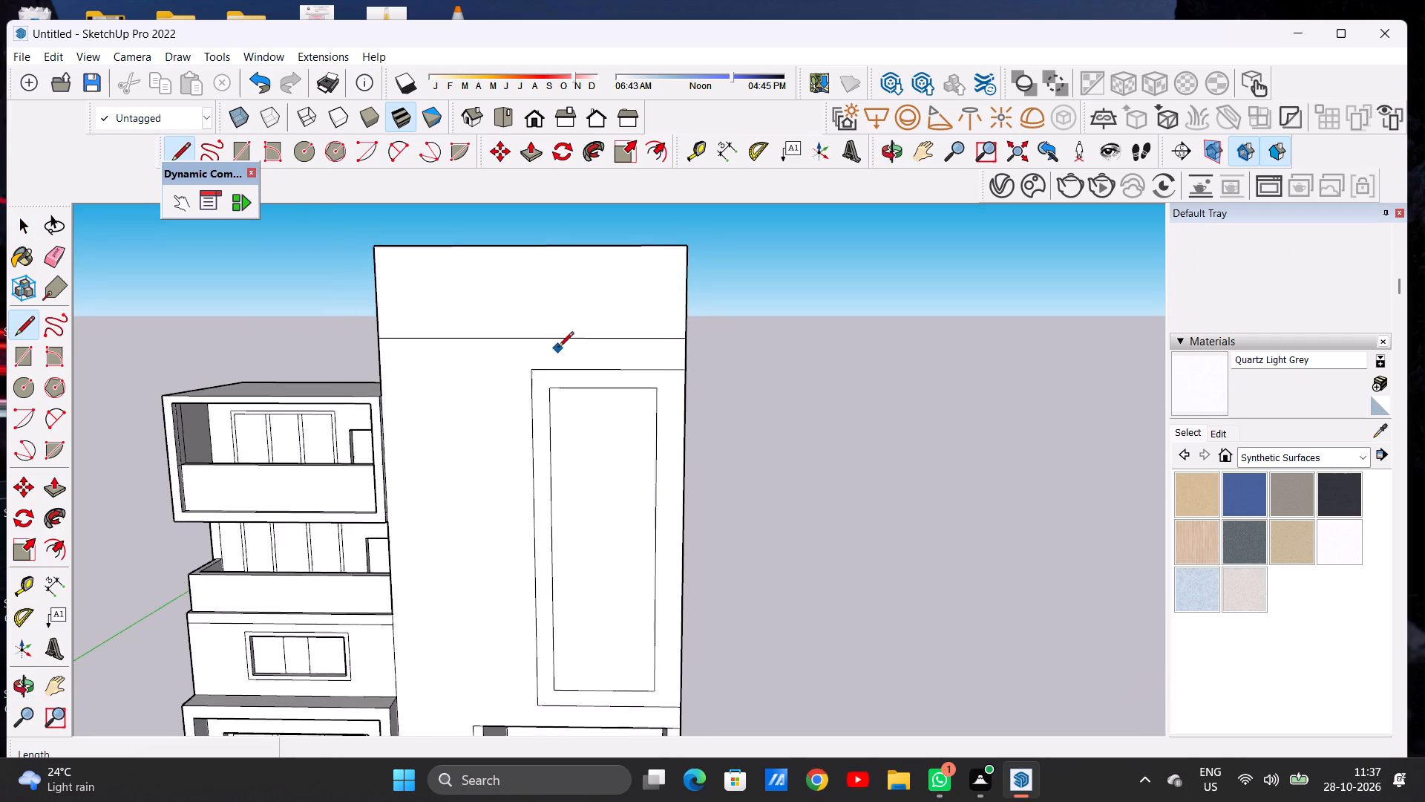
left_click(527, 371)
left_click(533, 338)
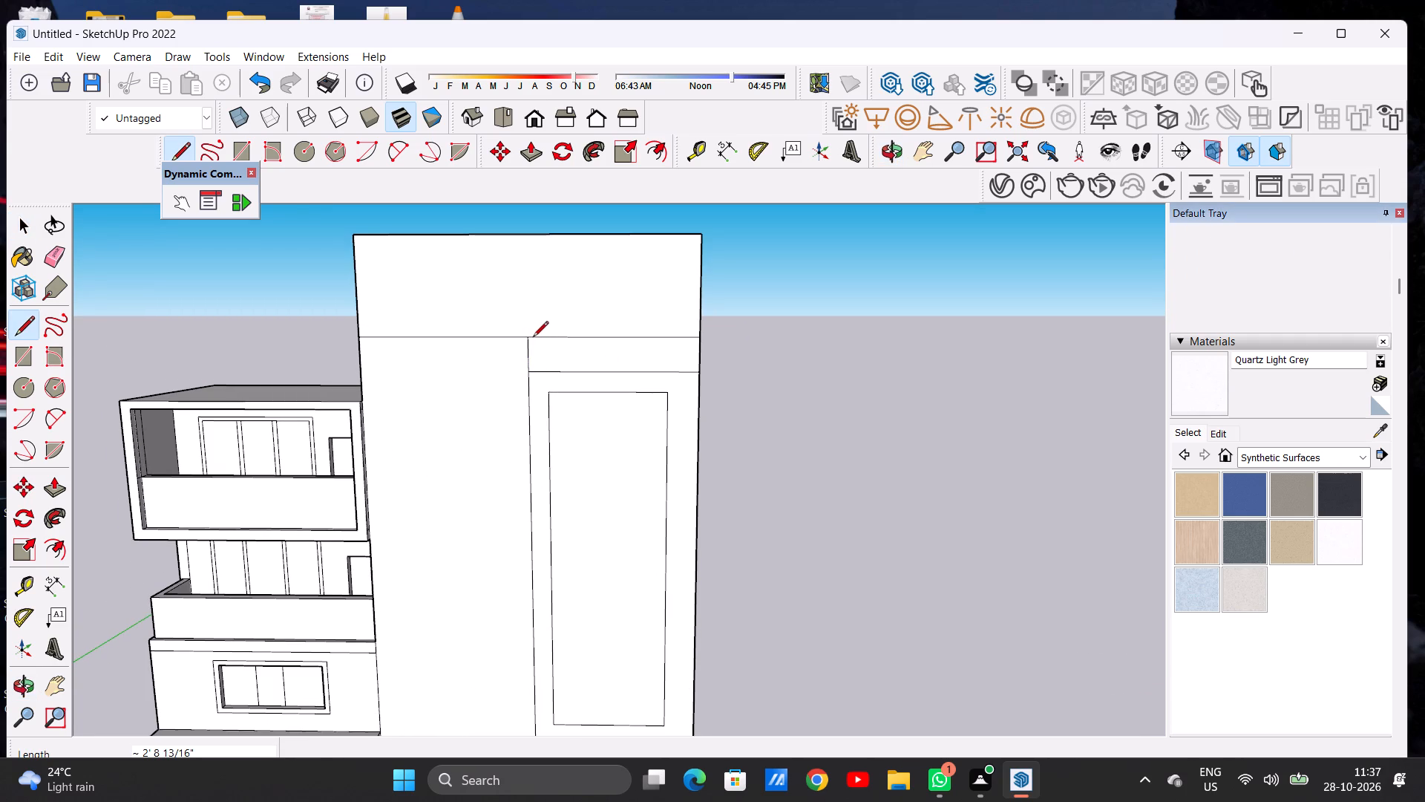
key("space")
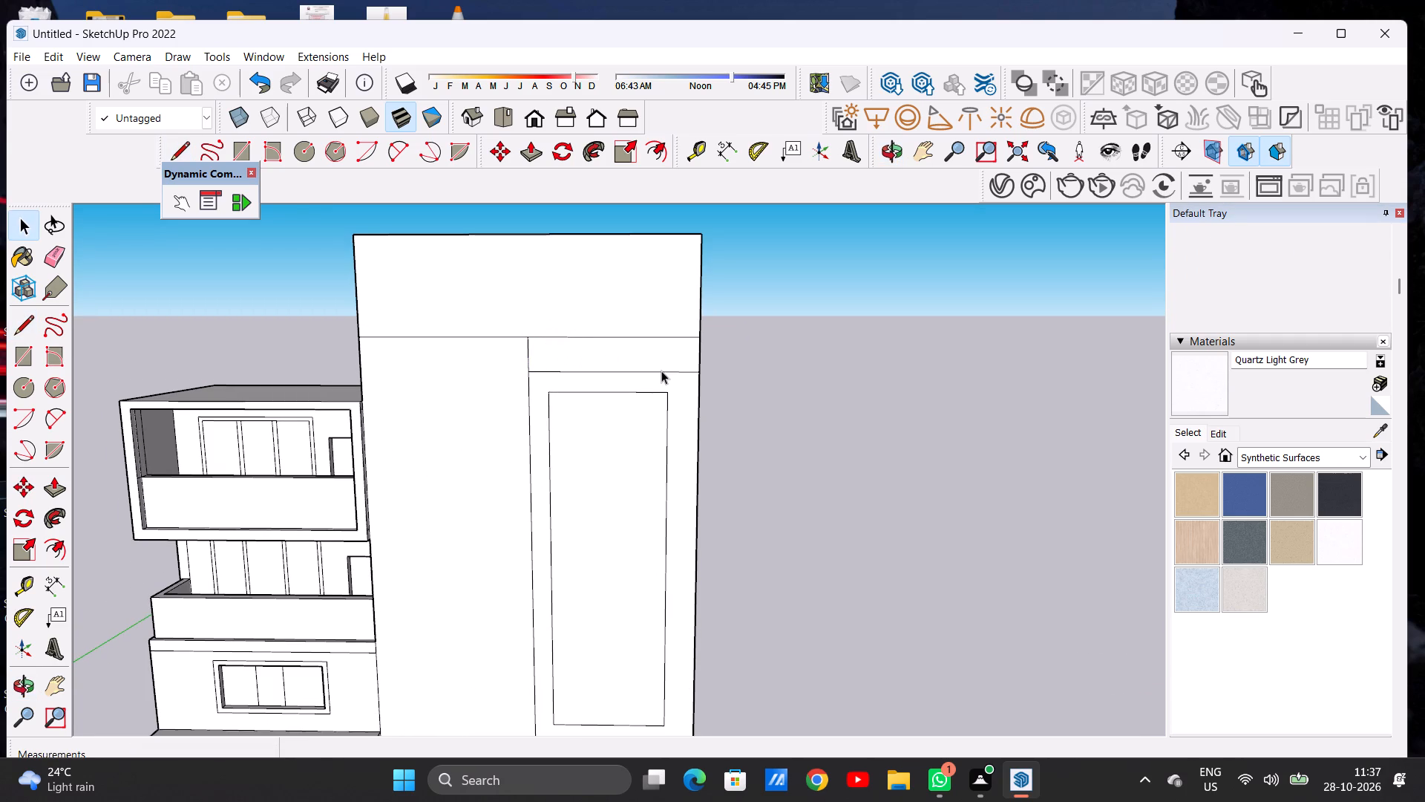
Erase the old top edge of the tall wall's outer panel outline.
key("e")
left_click(667, 368)
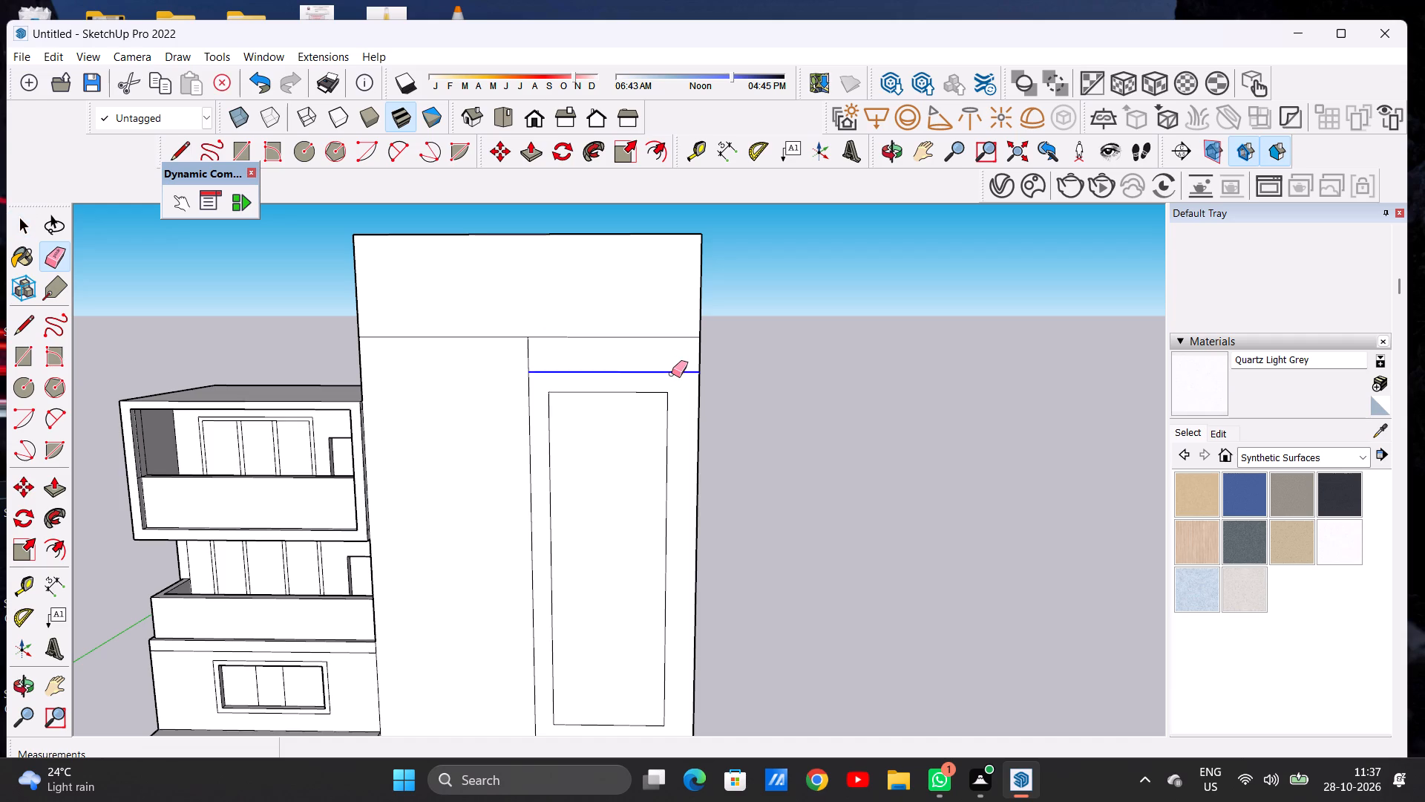
key("space")
Move the inner panel's top edge up about 2' 6".
scroll(641, 400, "up", 4)
left_click(656, 387)
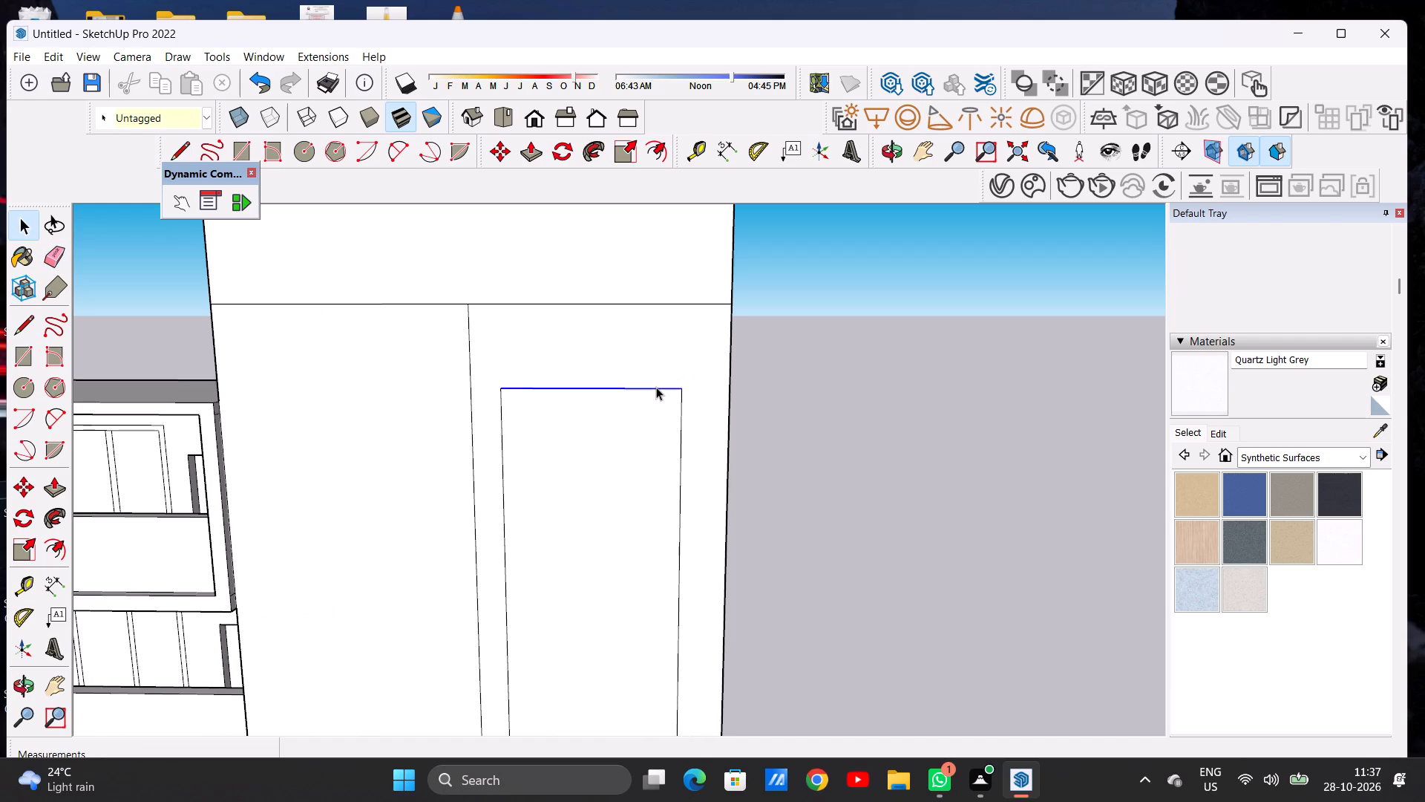
key("m")
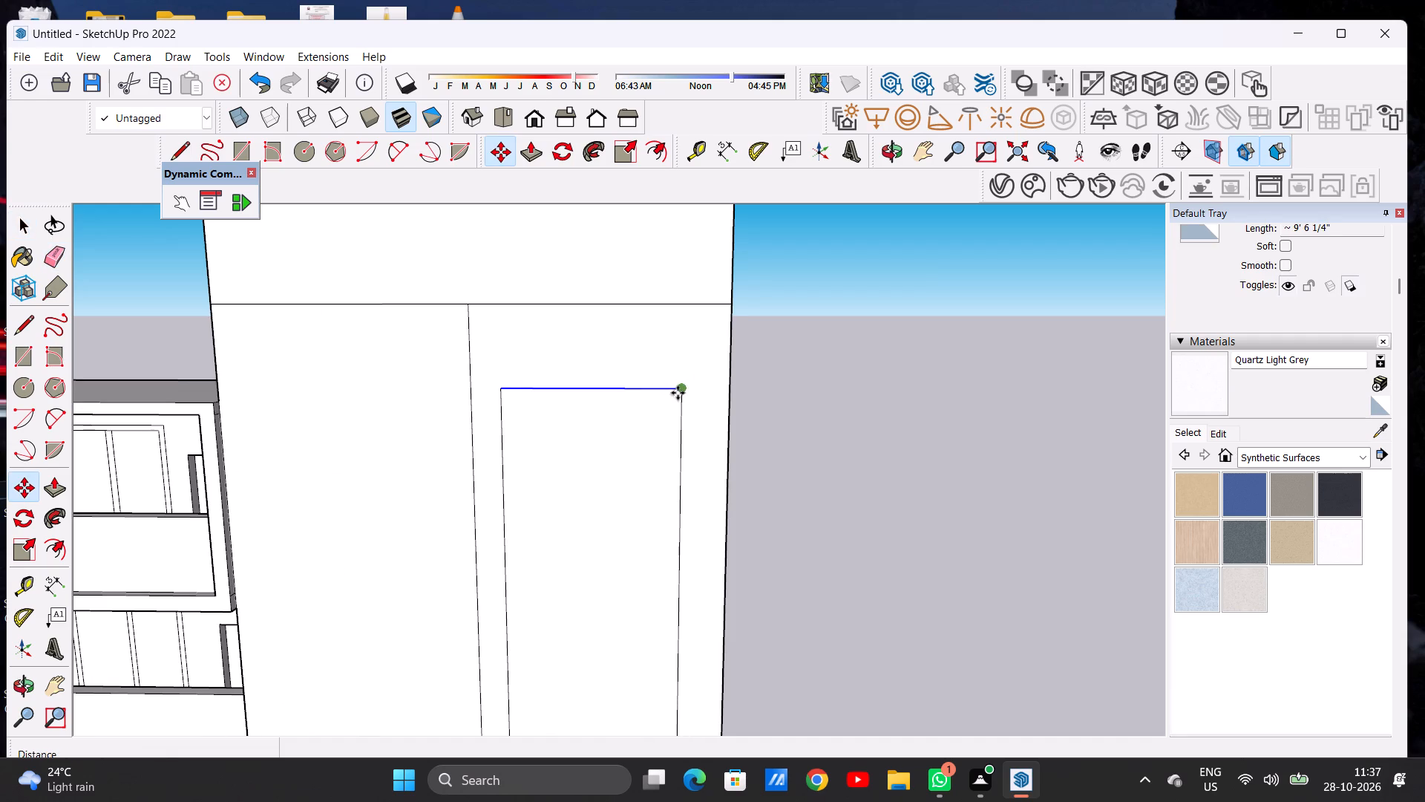
left_click(678, 393)
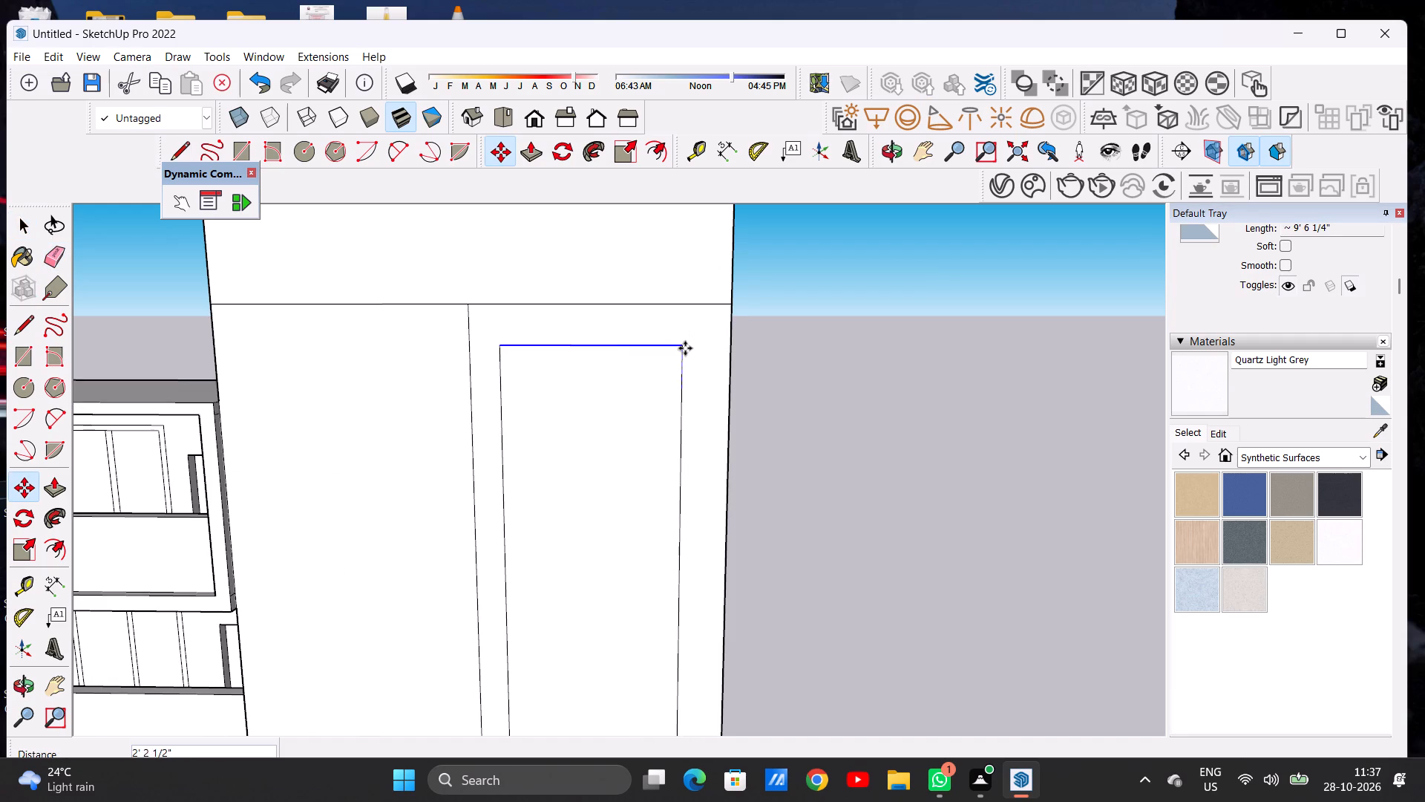
left_click(684, 340)
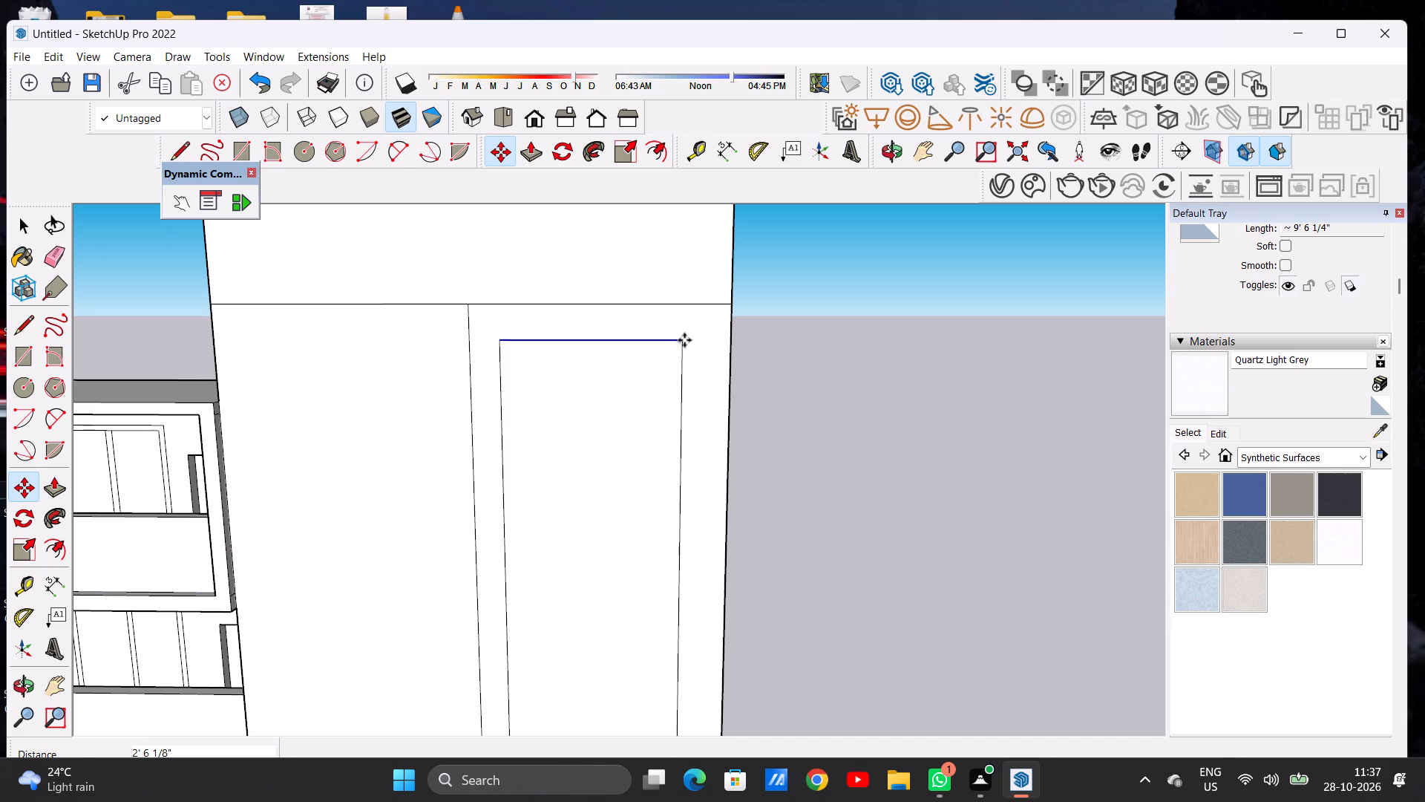
key("space")
Erase the part of the old roof line crossing the tall wall beside the panel.
key("e")
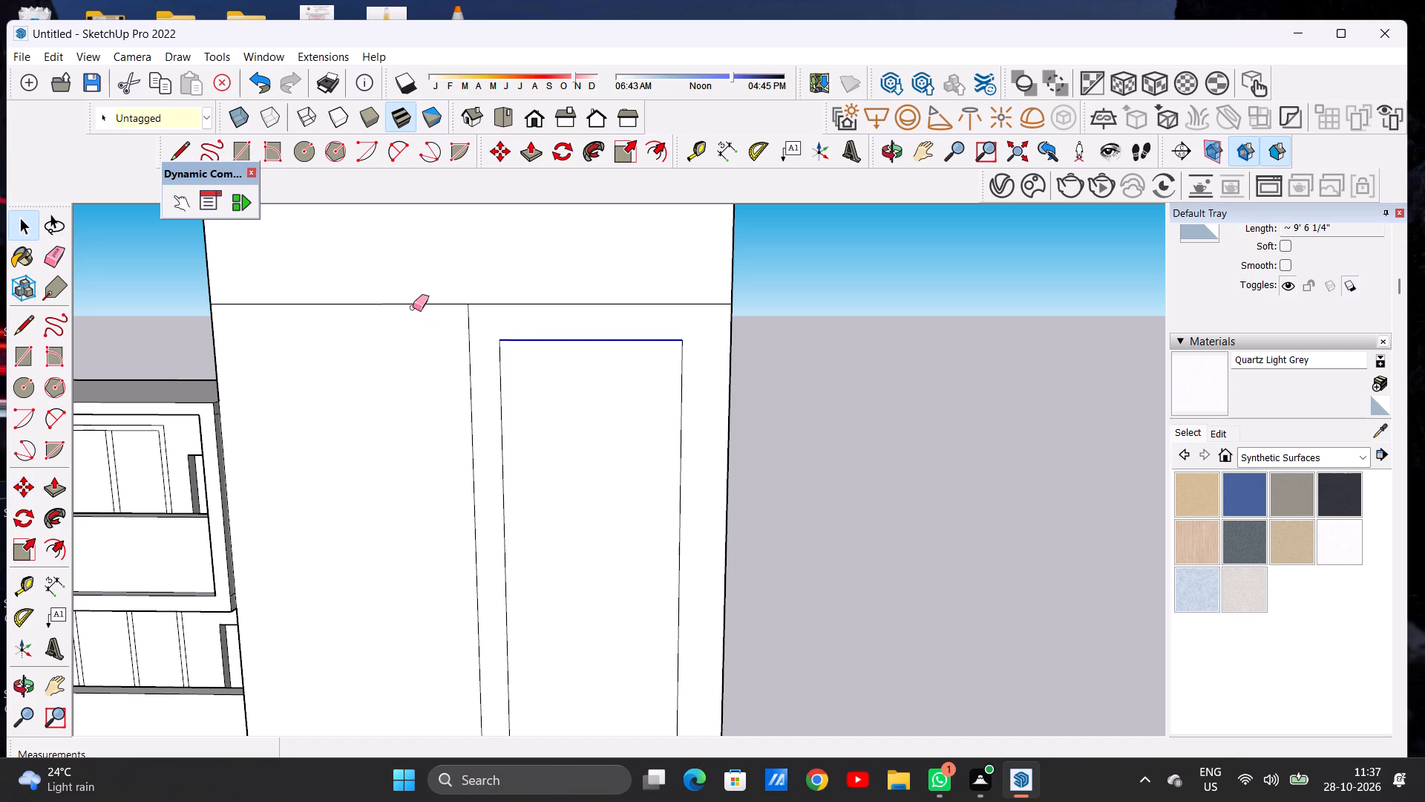
left_click_drag(409, 296, 408, 313)
key("space")
Examine the heightened tall block and its extended panel against the whole front elevation.
scroll(668, 375, "down", 10)
scroll(701, 374, "up", 1)
scroll(701, 374, "down", 3)
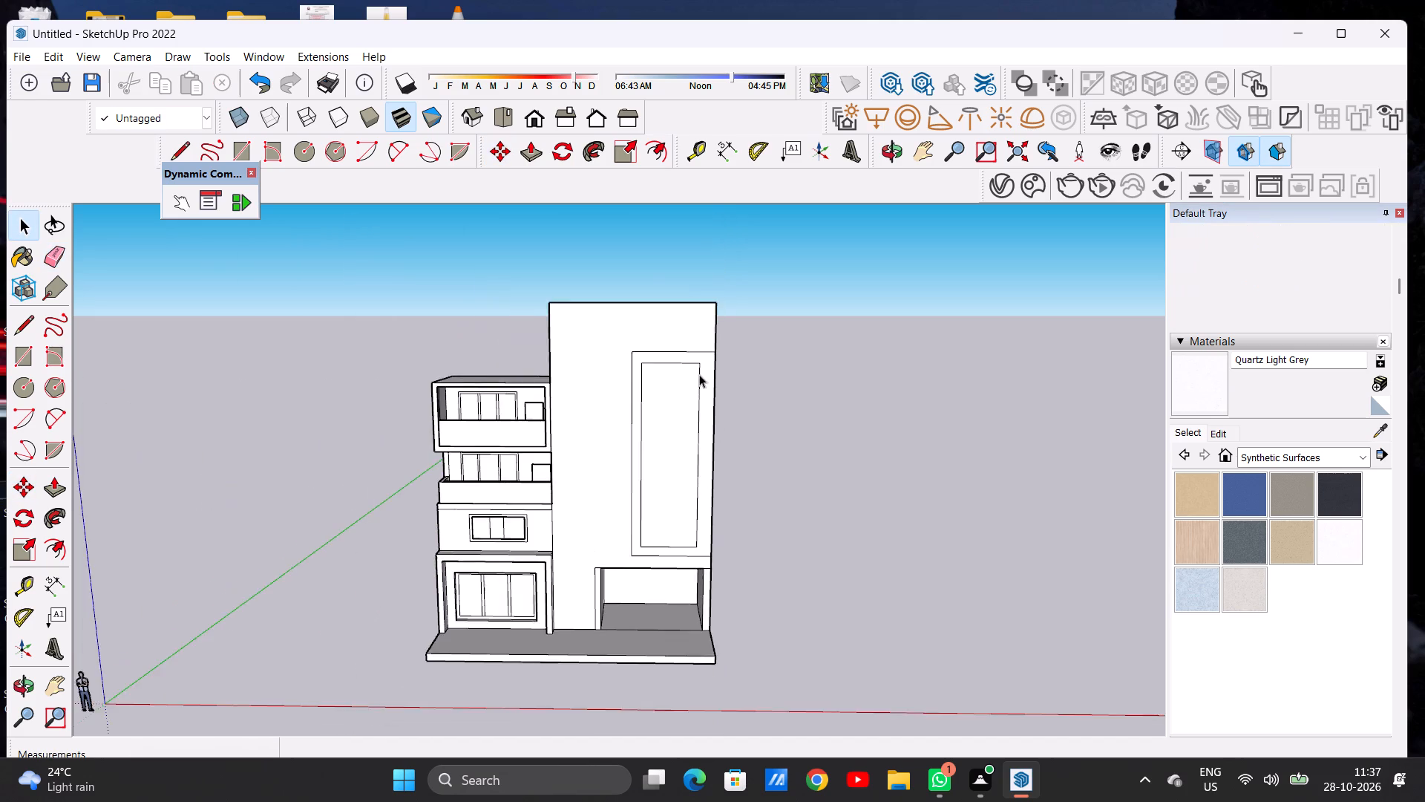
scroll(699, 374, "down", 6)
scroll(686, 382, "up", 7)
middle_click_drag(602, 409, 588, 417)
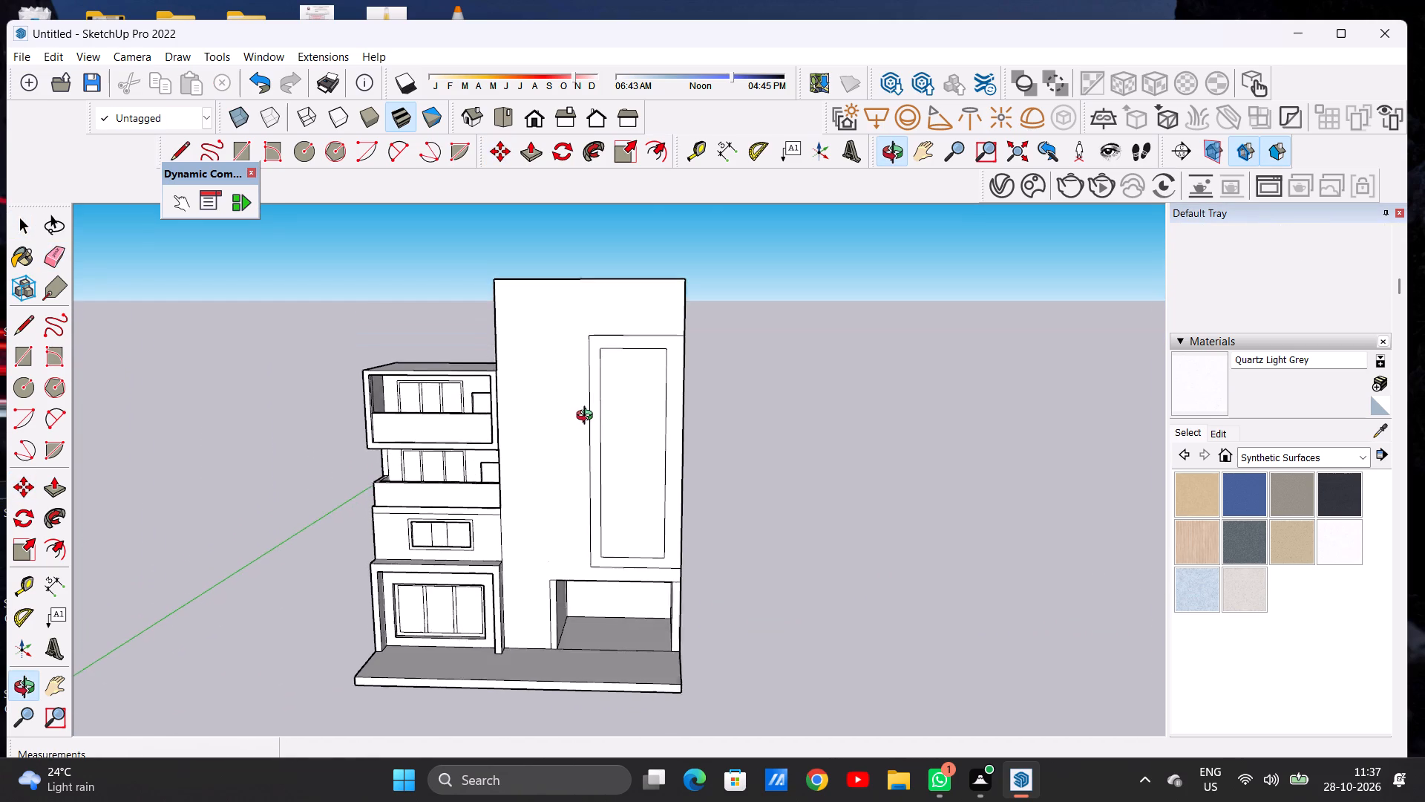
middle_click_drag(588, 417, 586, 408)
scroll(629, 356, "up", 3)
scroll(629, 356, "down", 1)
scroll(629, 356, "up", 2)
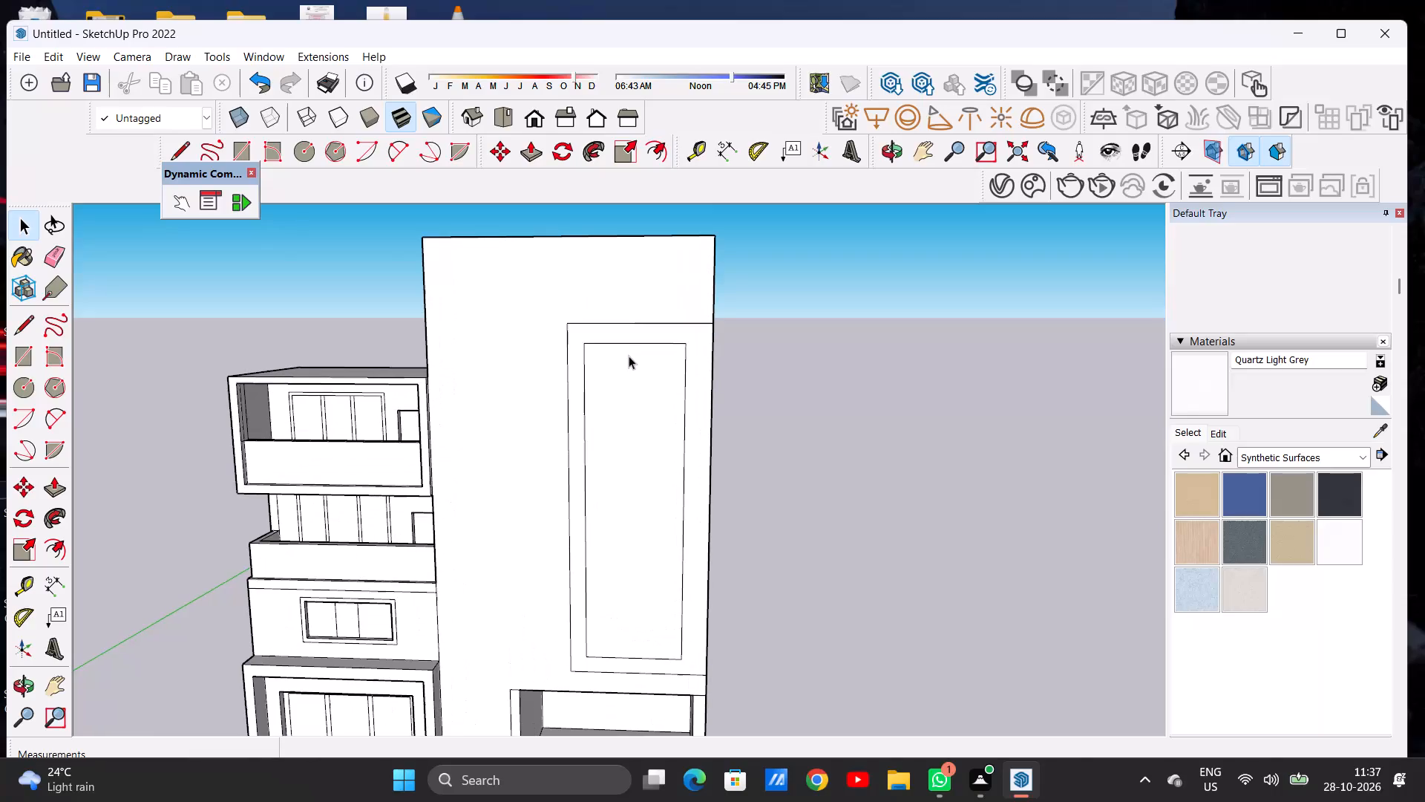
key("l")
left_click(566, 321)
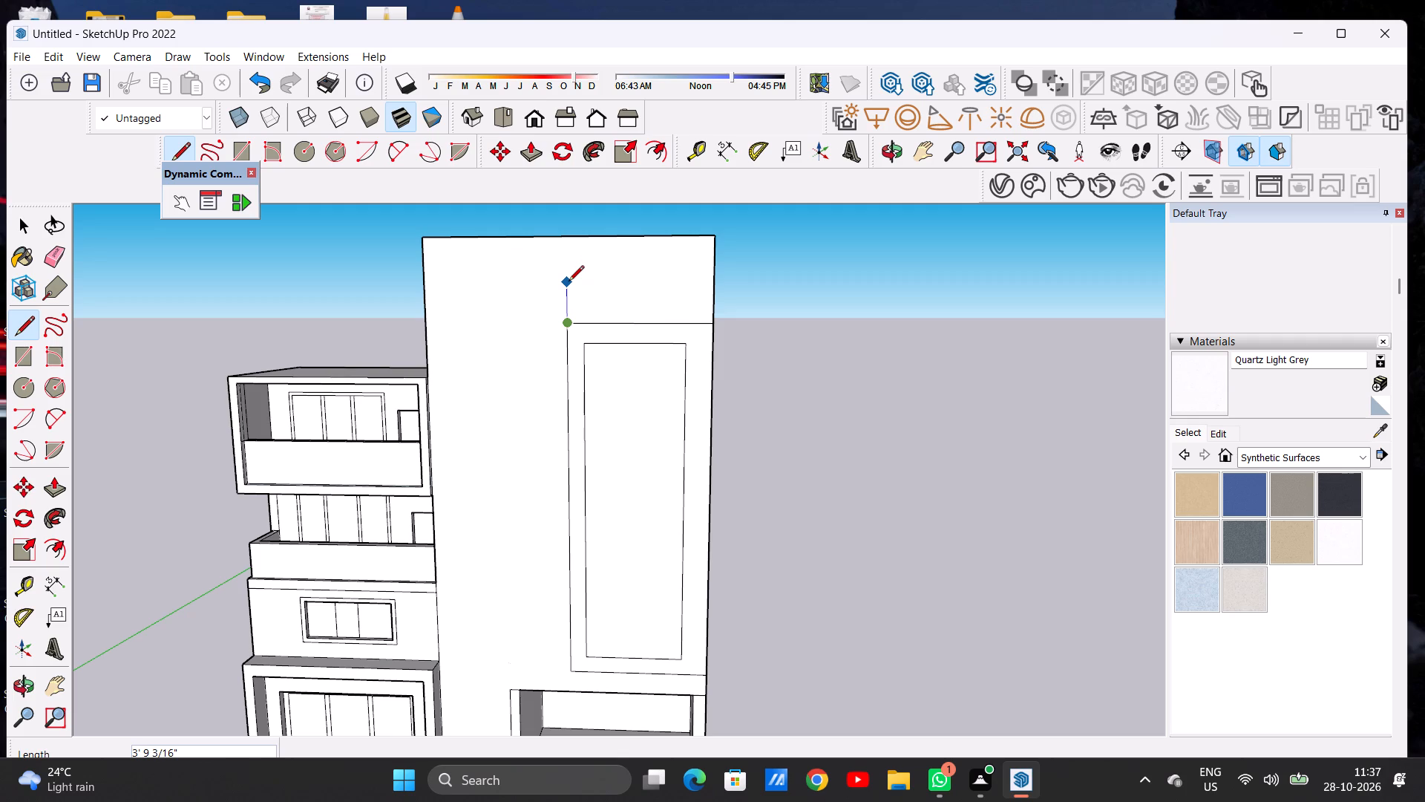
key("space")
Push/Pull the roof face above the lower block's top balcony upward to thicken its roof slab.
scroll(660, 350, "down", 16)
middle_click_drag(646, 358, 645, 342)
scroll(592, 371, "up", 8)
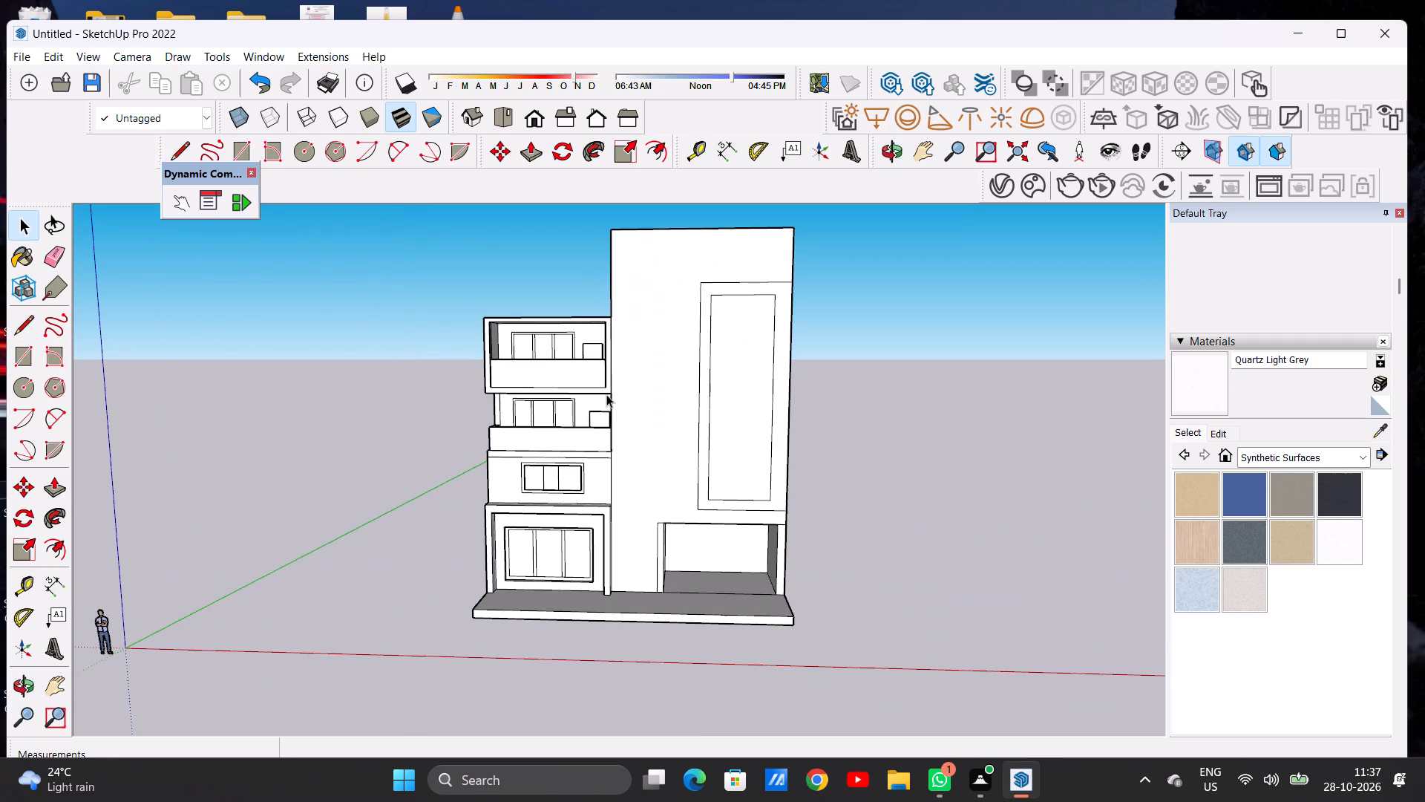
scroll(606, 394, "down", 4)
middle_click_drag(600, 347, 594, 414)
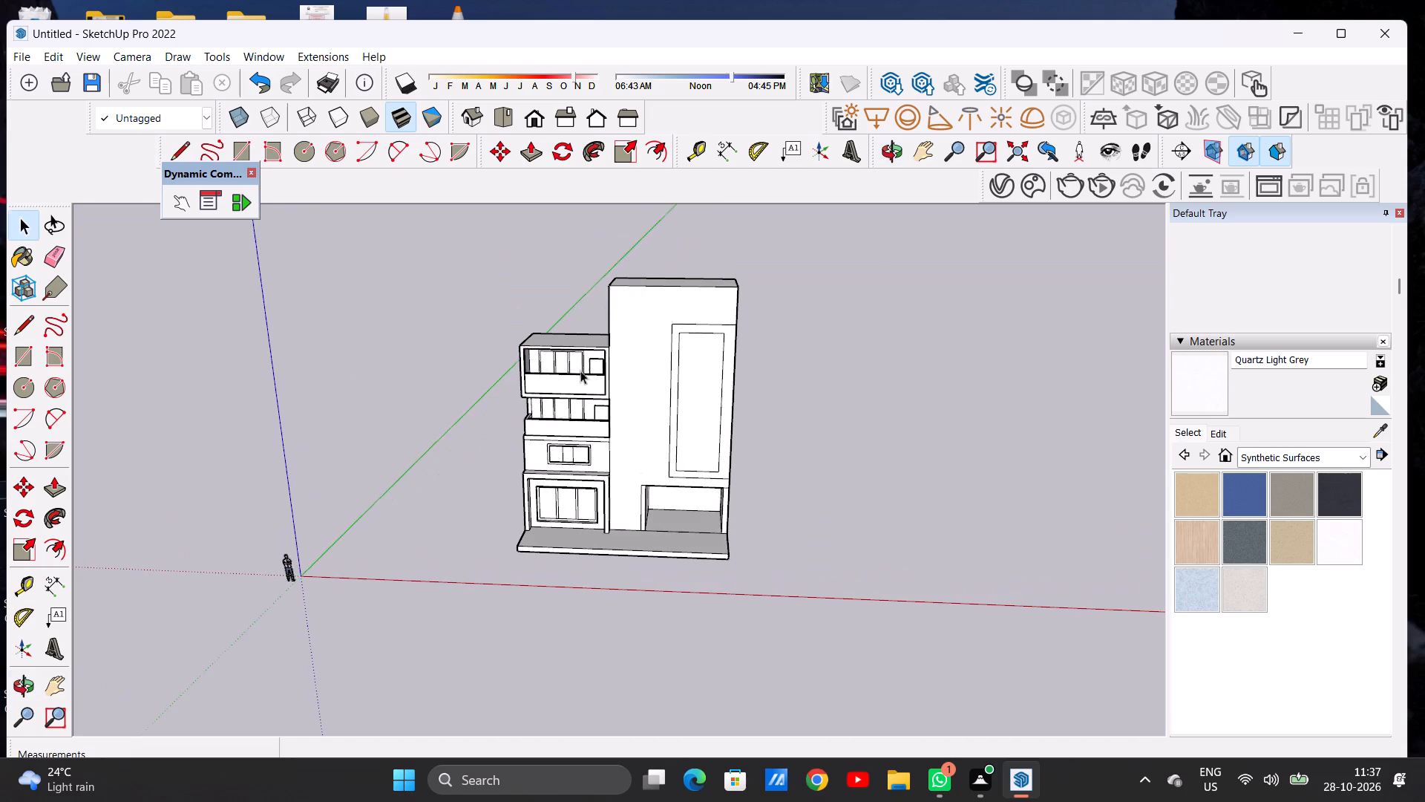
scroll(607, 344, "up", 13)
key("p")
scroll(612, 346, "up", 6)
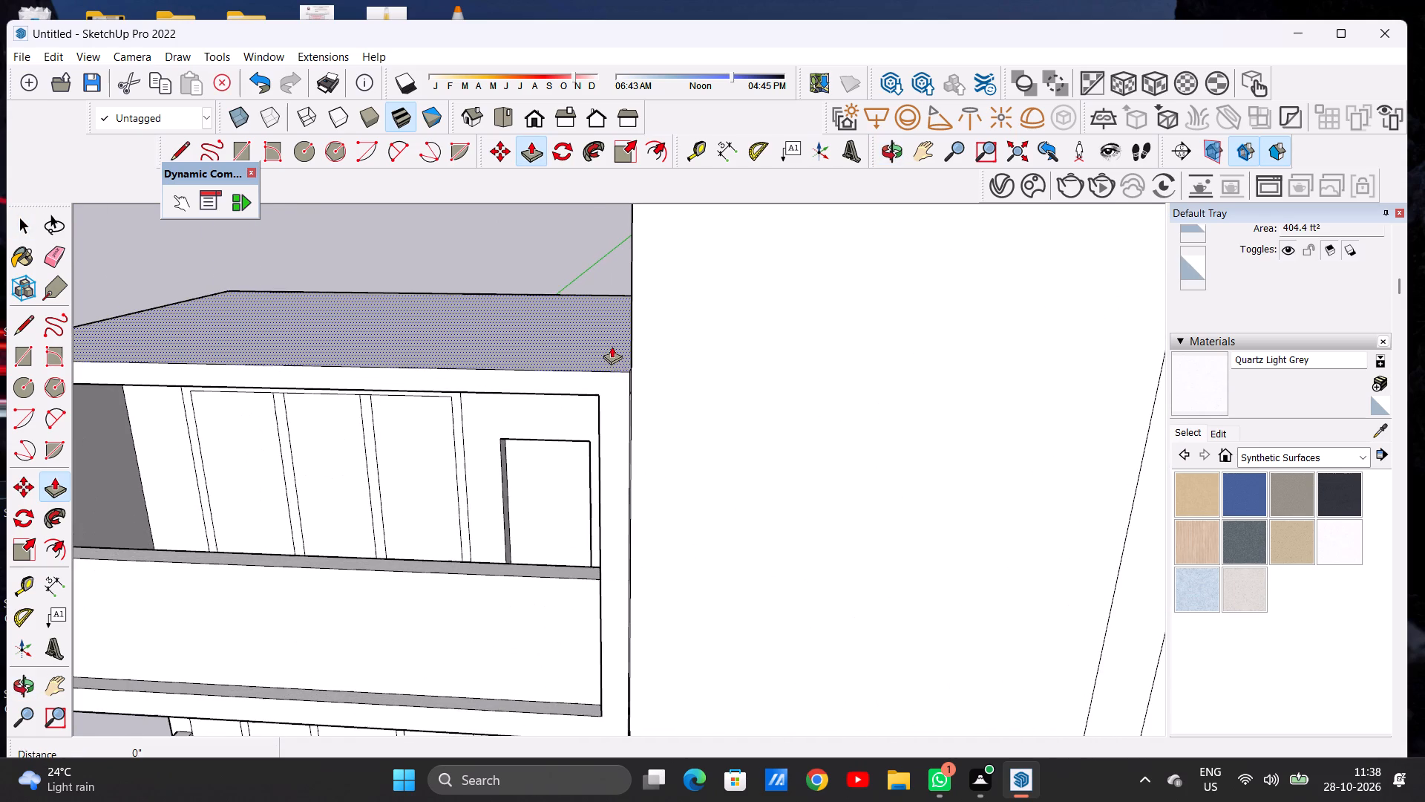
left_click(612, 346)
left_click(626, 308)
key("space")
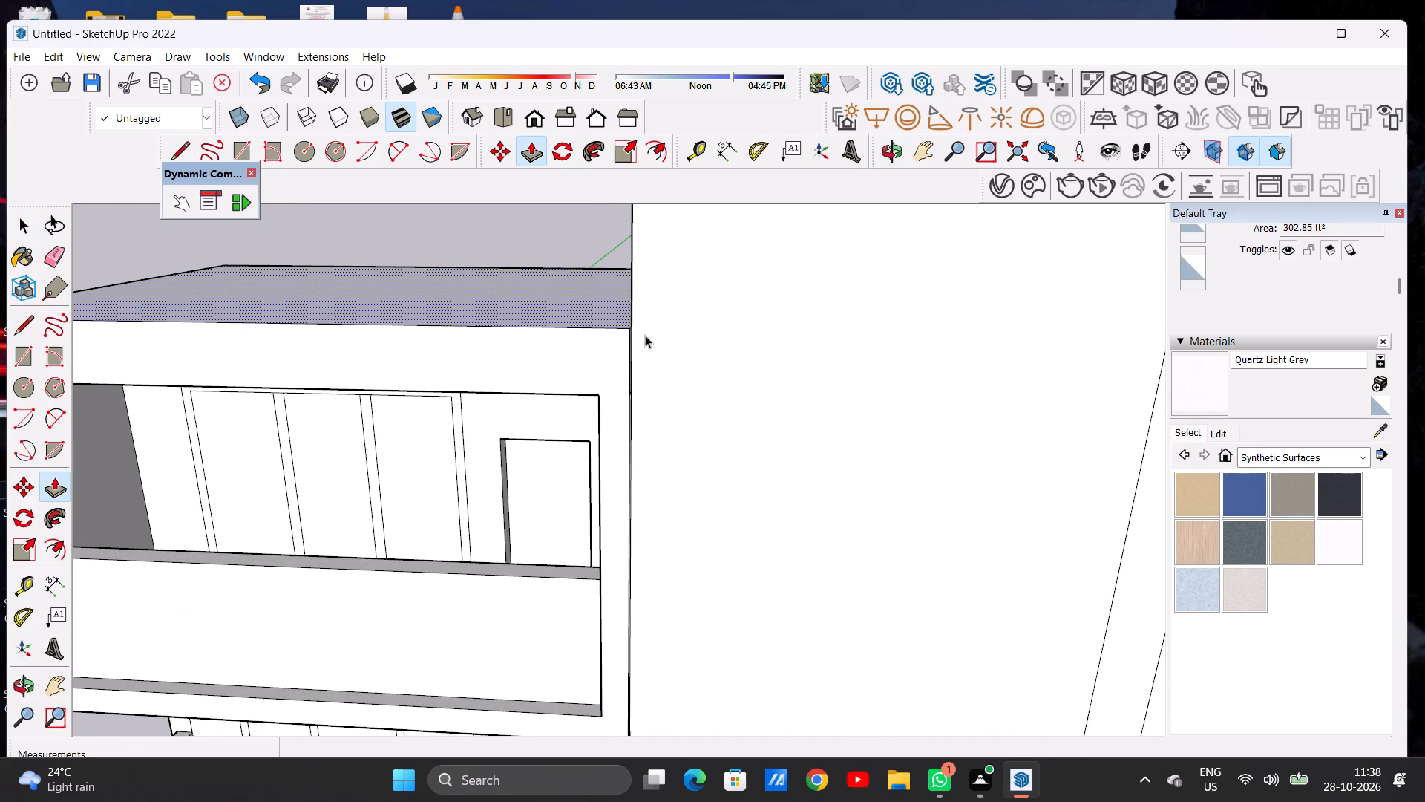
Examine the thickened balcony roof slab against the tall block on the whole front elevation.
scroll(657, 378, "down", 18)
scroll(624, 361, "up", 1)
scroll(626, 361, "down", 3)
middle_click_drag(670, 400, 707, 333)
scroll(552, 424, "down", 4)
scroll(550, 423, "up", 1)
scroll(550, 423, "down", 2)
middle_click_drag(628, 442, 613, 416)
scroll(667, 394, "up", 7)
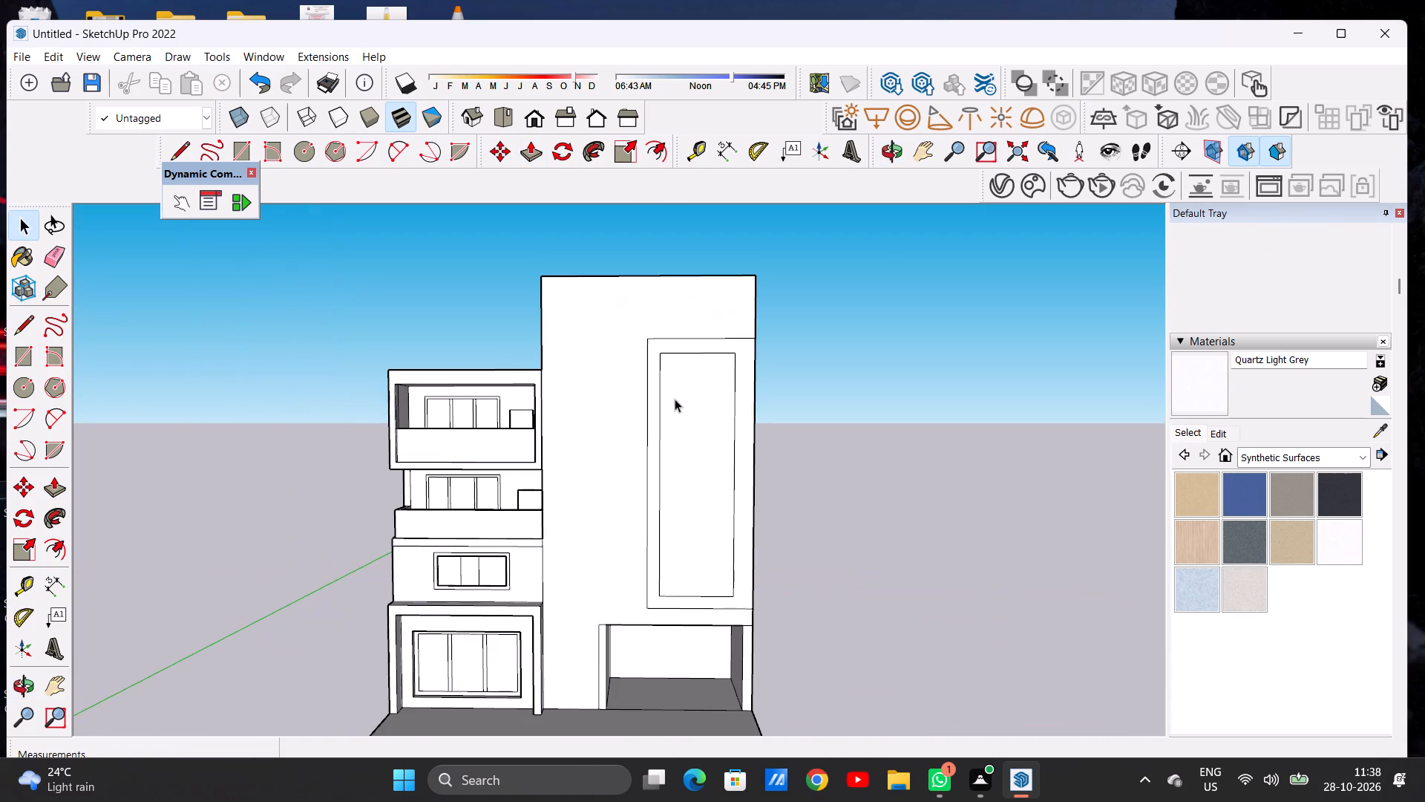
Push/Pull the border face around the tall wall's inner panel outward about 3' 9" to form a projecting frame.
middle_click_drag(731, 451, 601, 478)
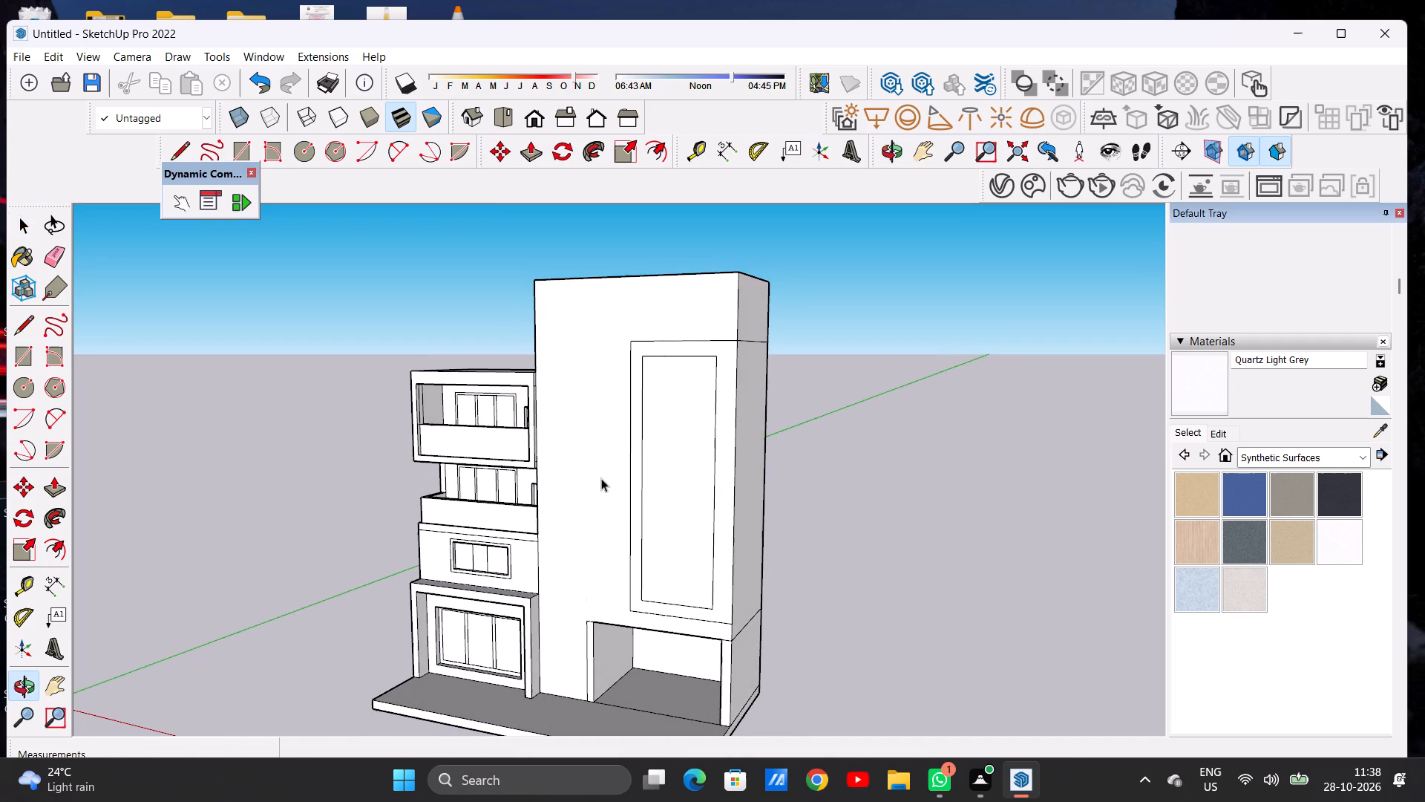
key("p")
scroll(716, 348, "up", 5)
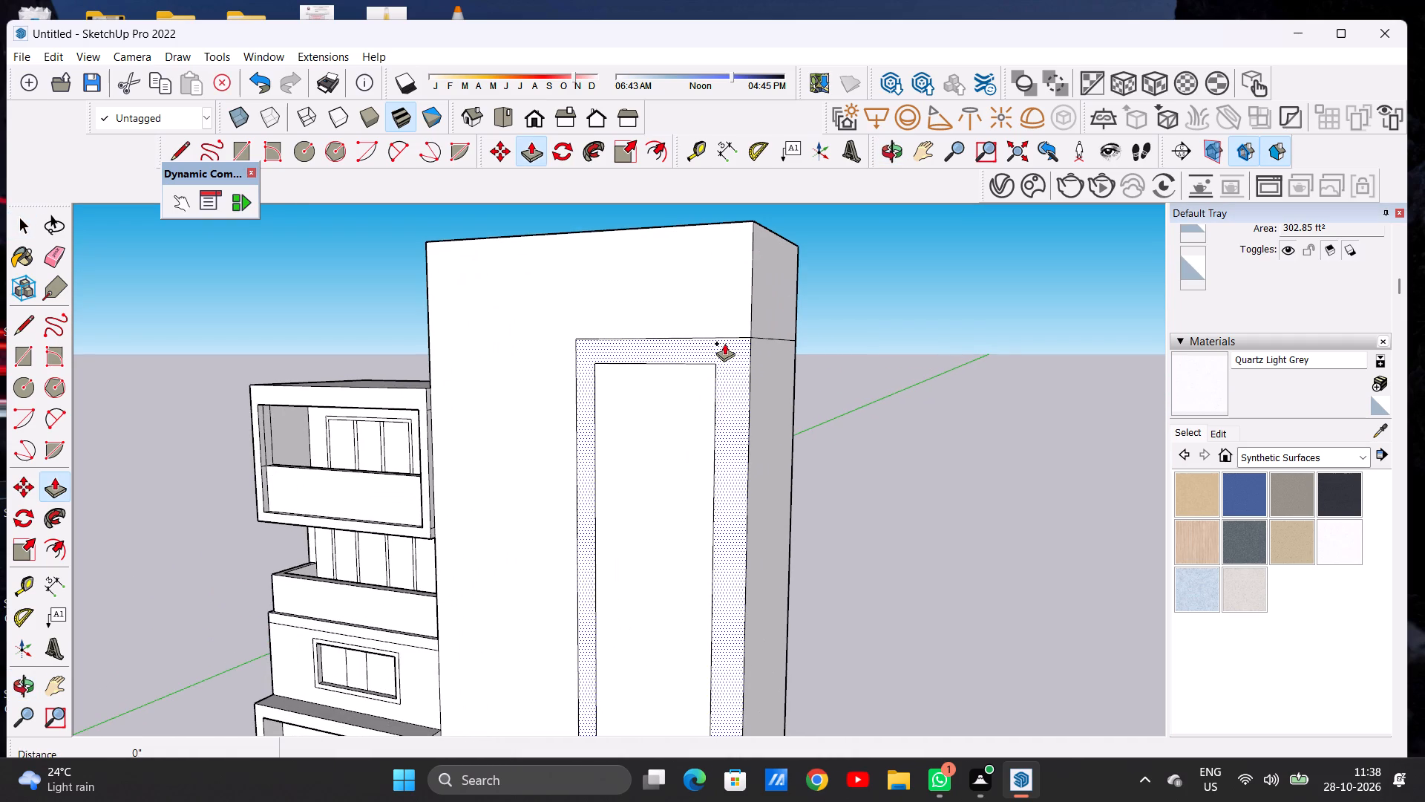
left_click(724, 343)
left_click(708, 351)
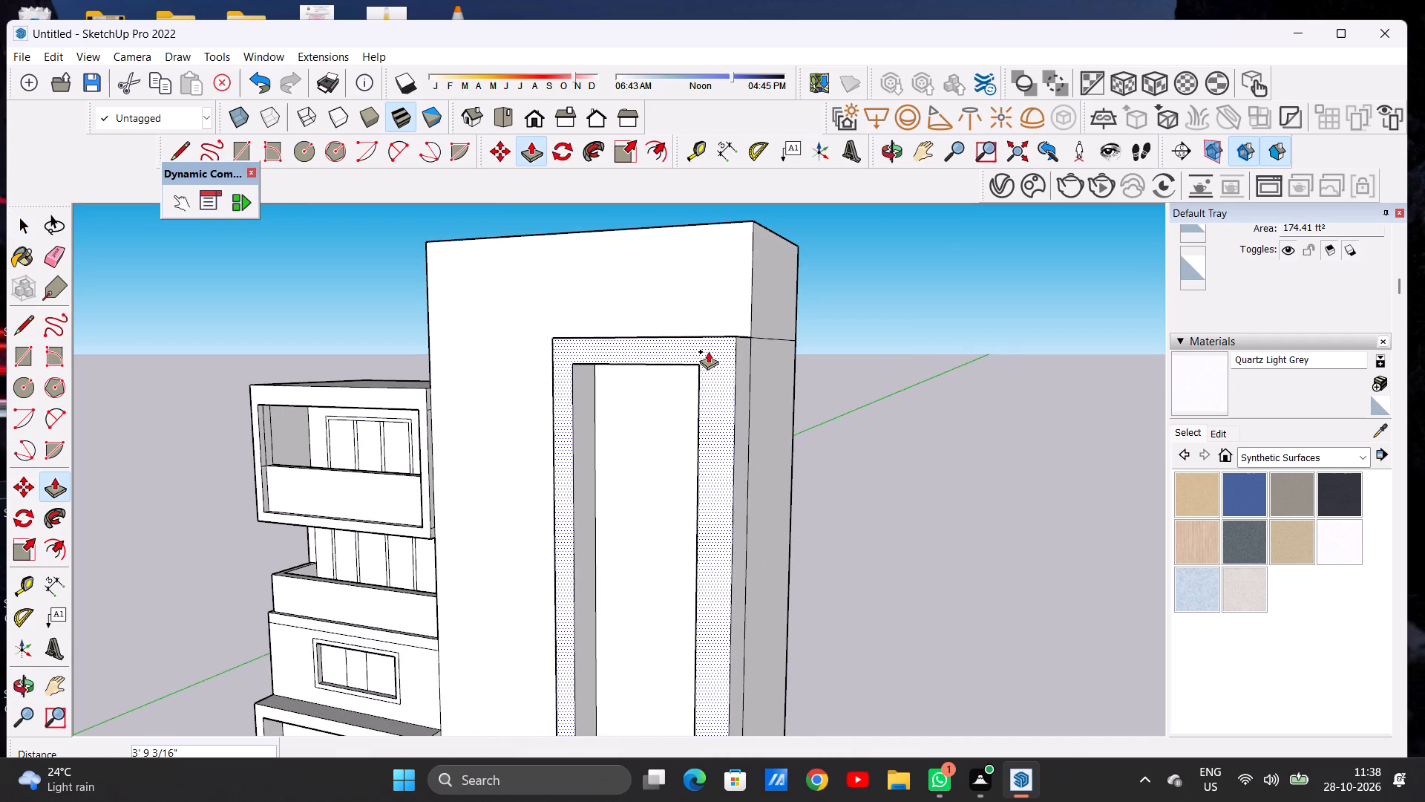
key("space")
Draw a horizontal line about 9' 6" long from side to side across the upper part of the recessed face inside the frame.
scroll(658, 385, "down", 8)
middle_click_drag(592, 420, 705, 398)
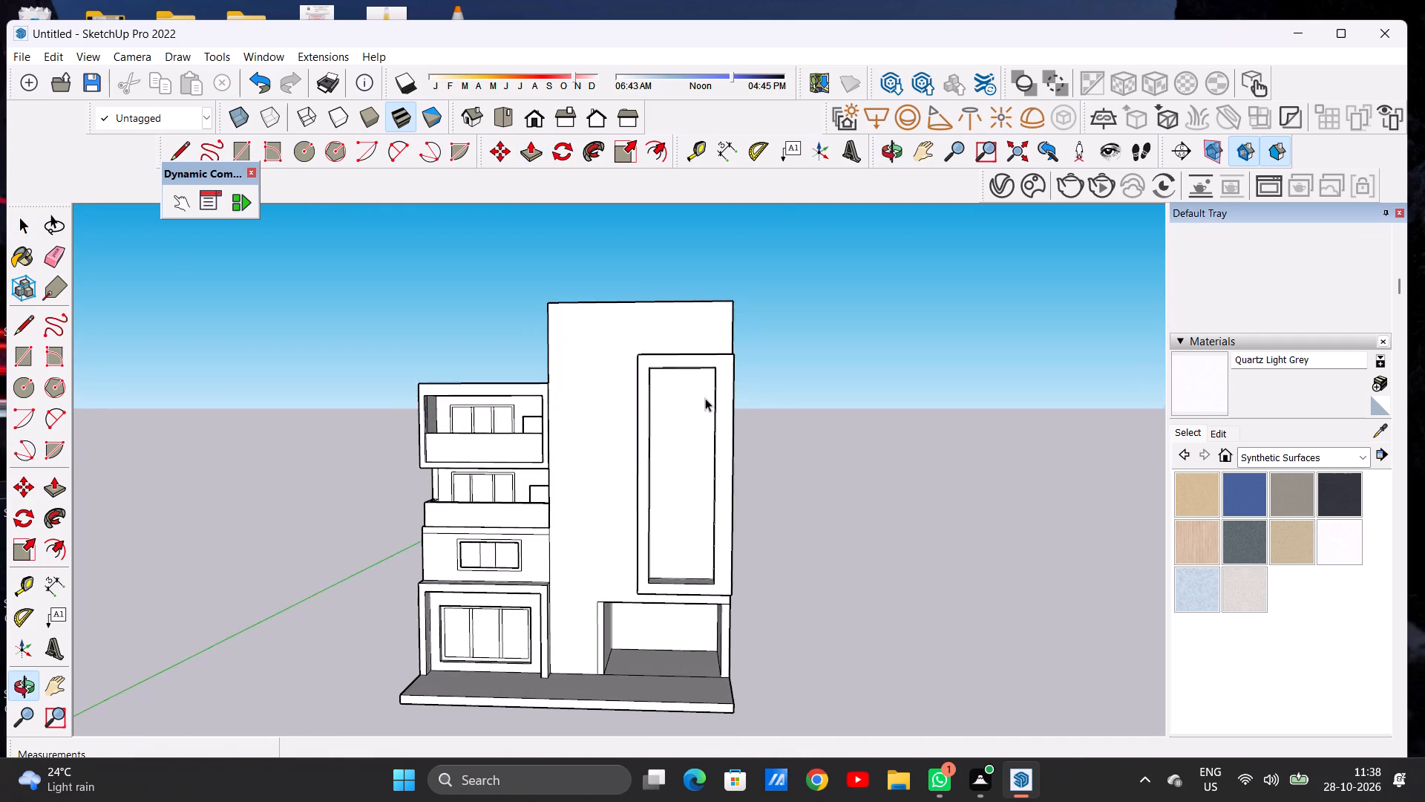
scroll(675, 421, "up", 6)
key("l")
scroll(672, 431, "up", 4)
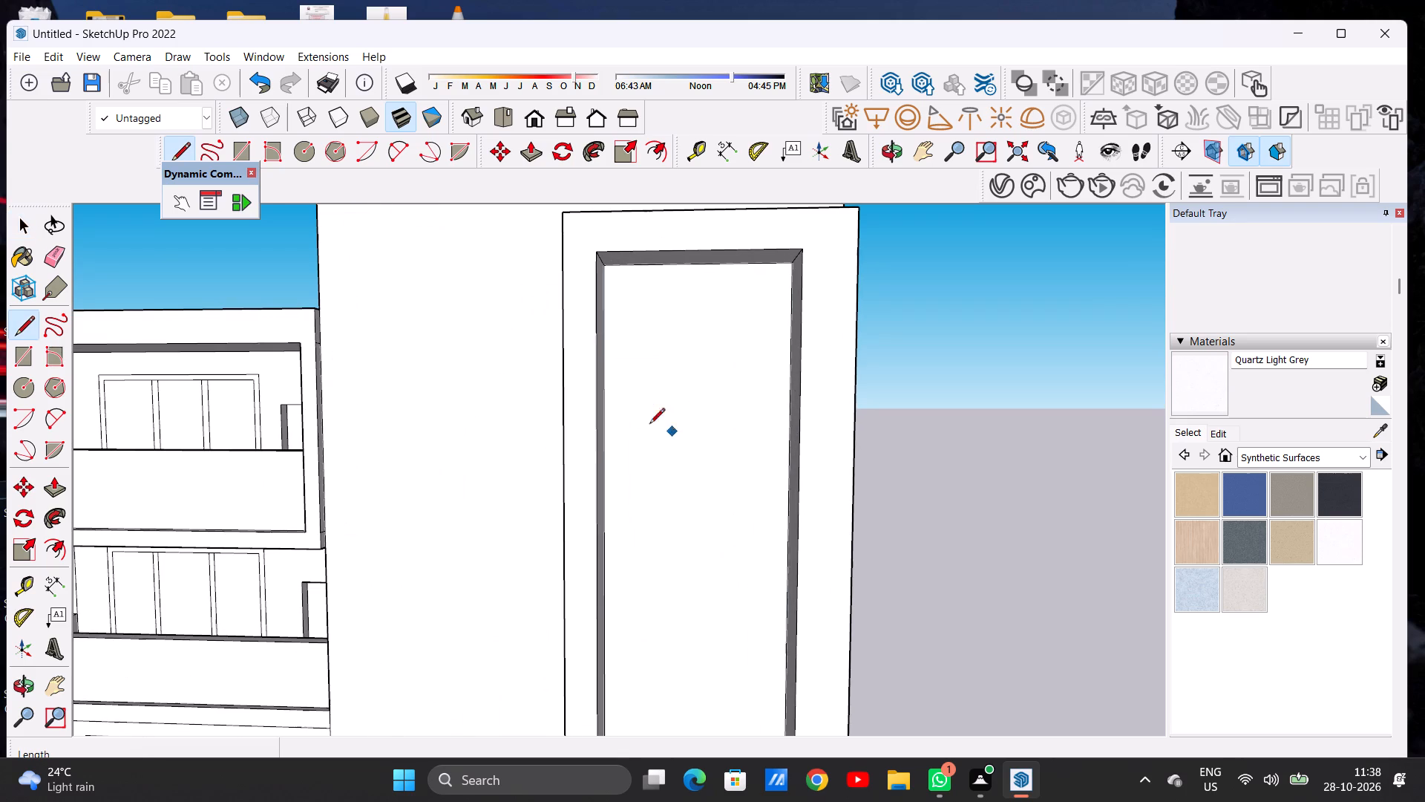
left_click(609, 442)
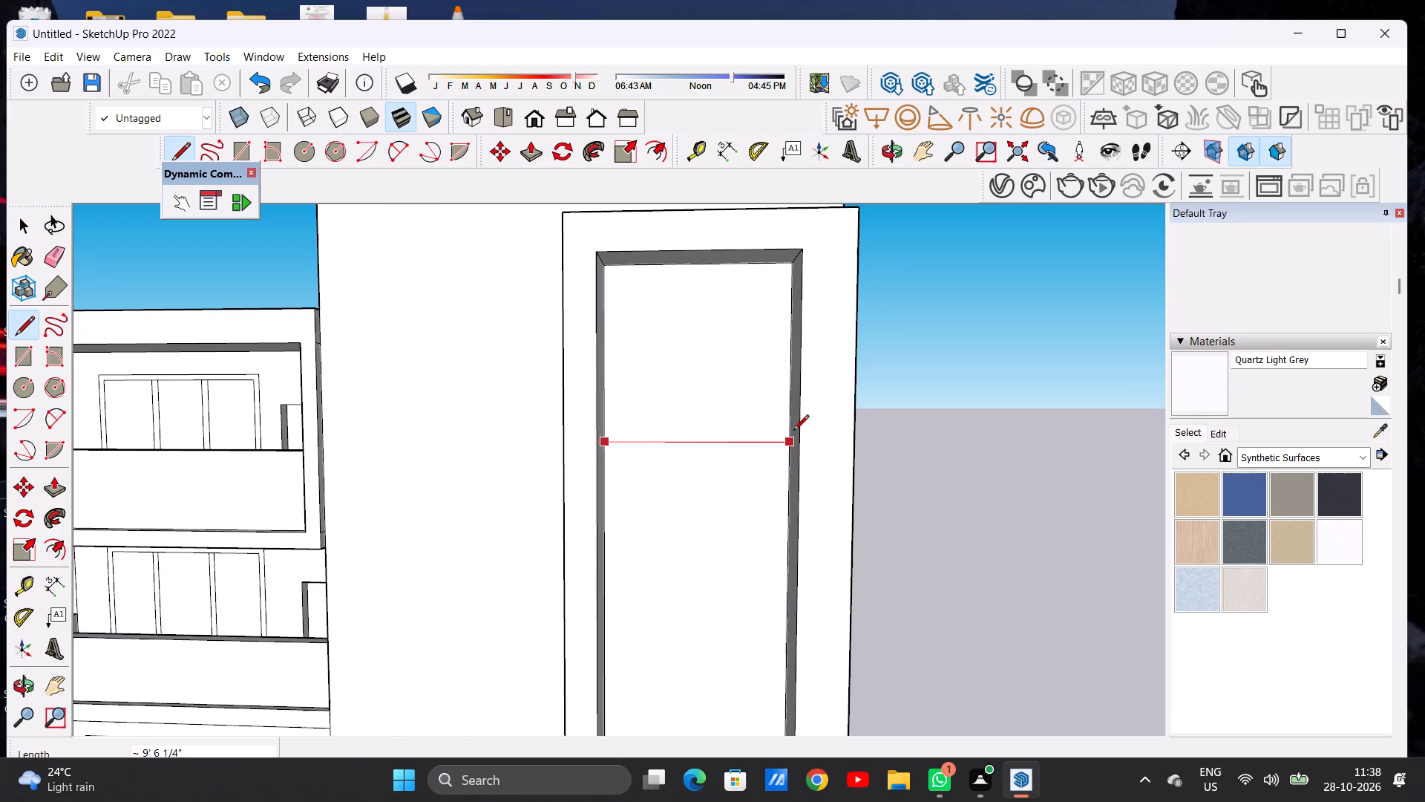
left_click(791, 437)
Draw a second horizontal line across the recessed face, about midway between the first dividing line and the frame's lower edge.
scroll(662, 410, "down", 7)
scroll(659, 403, "up", 1)
scroll(658, 389, "down", 5)
scroll(685, 515, "up", 11)
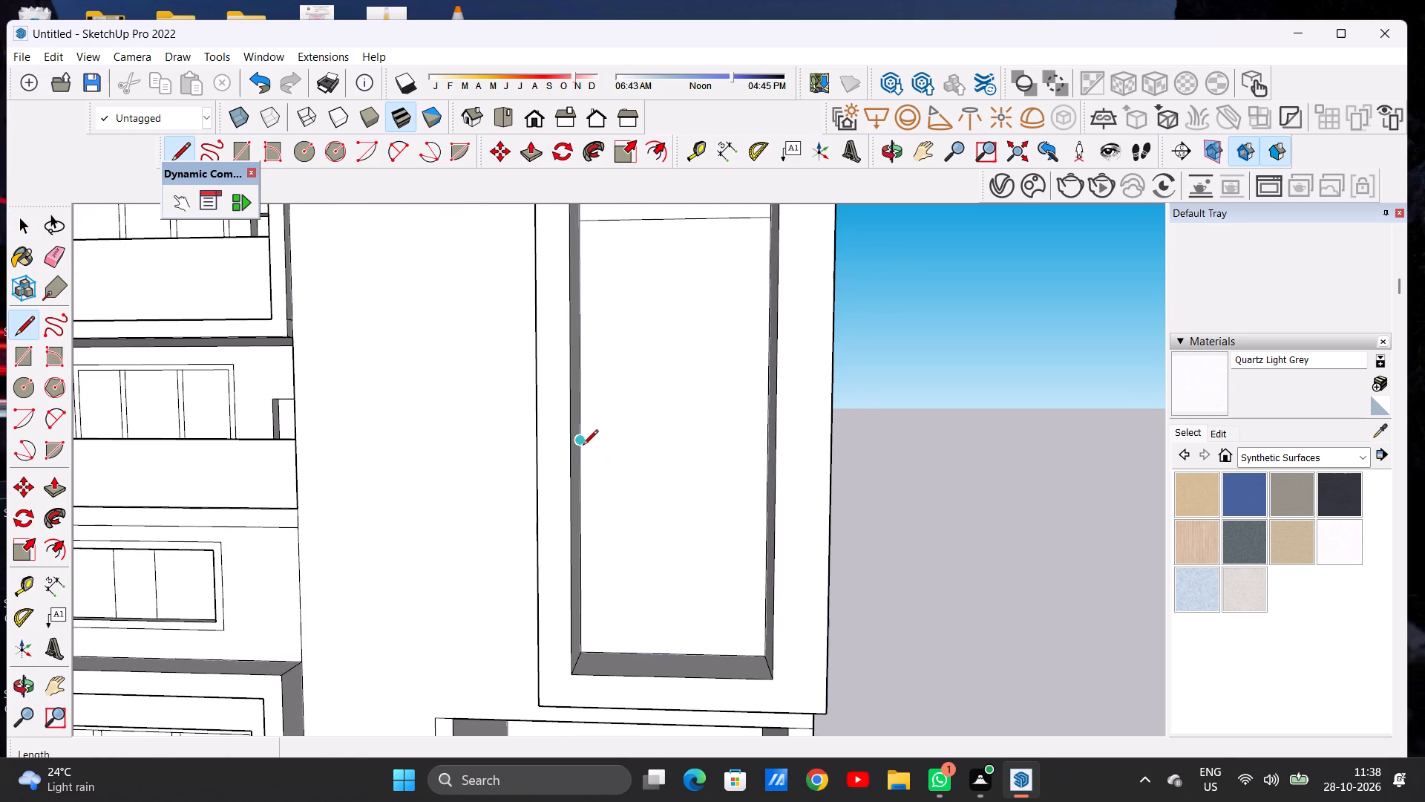
left_click(583, 446)
left_click(759, 450)
key("space")
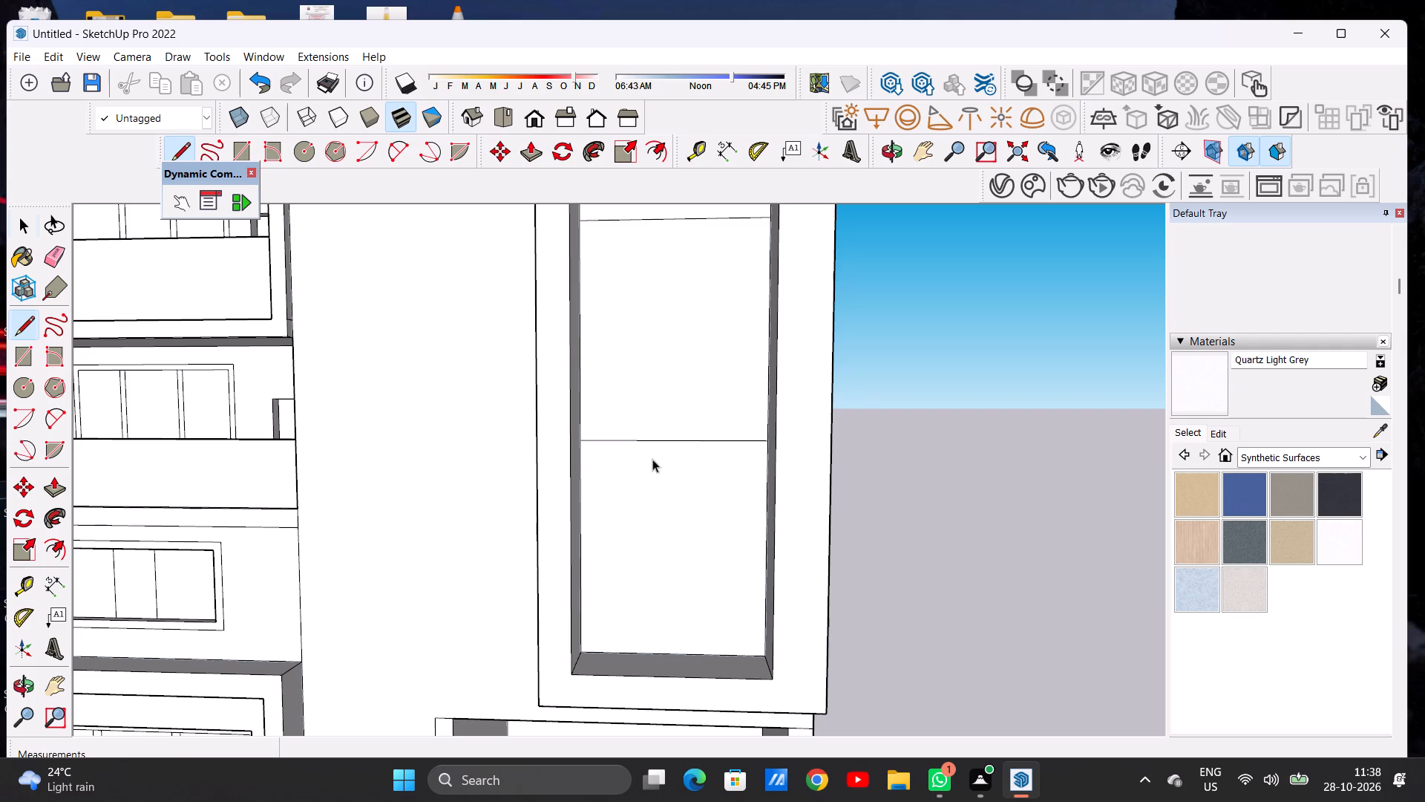
Draw a horizontal line across the recessed face just above the upper dividing line, forming a narrow band.
scroll(654, 461, "down", 14)
scroll(669, 378, "up", 6)
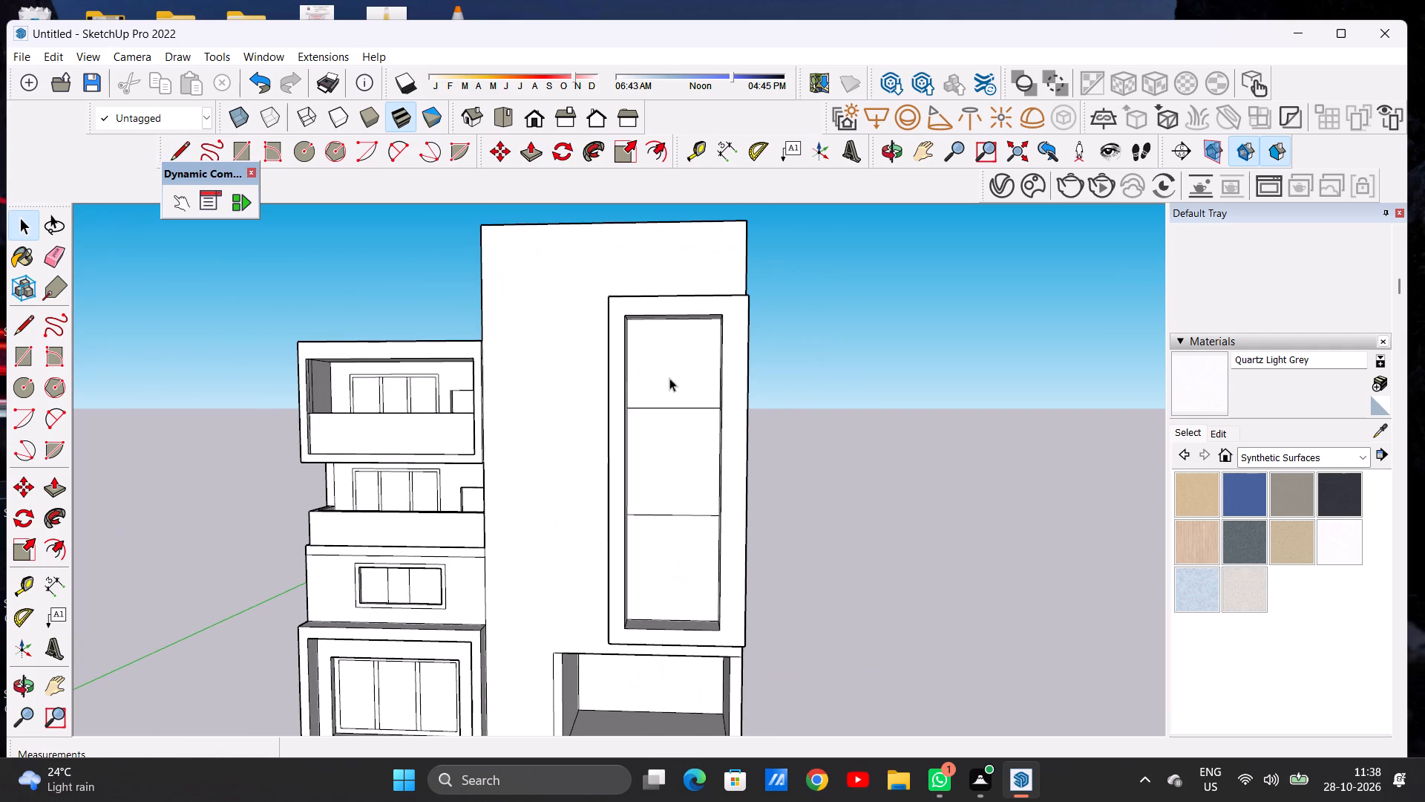
scroll(692, 405, "up", 5)
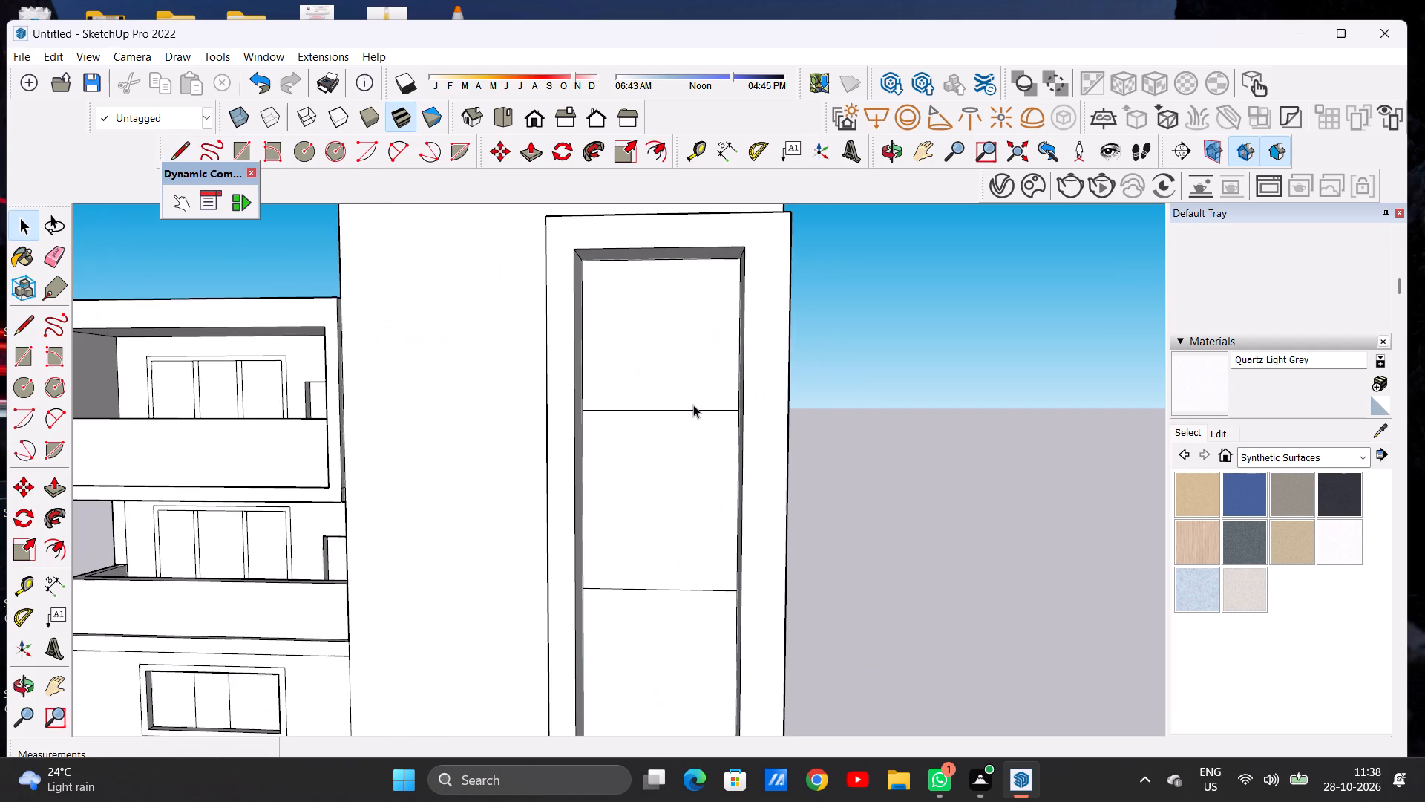
key("l")
scroll(690, 411, "up", 5)
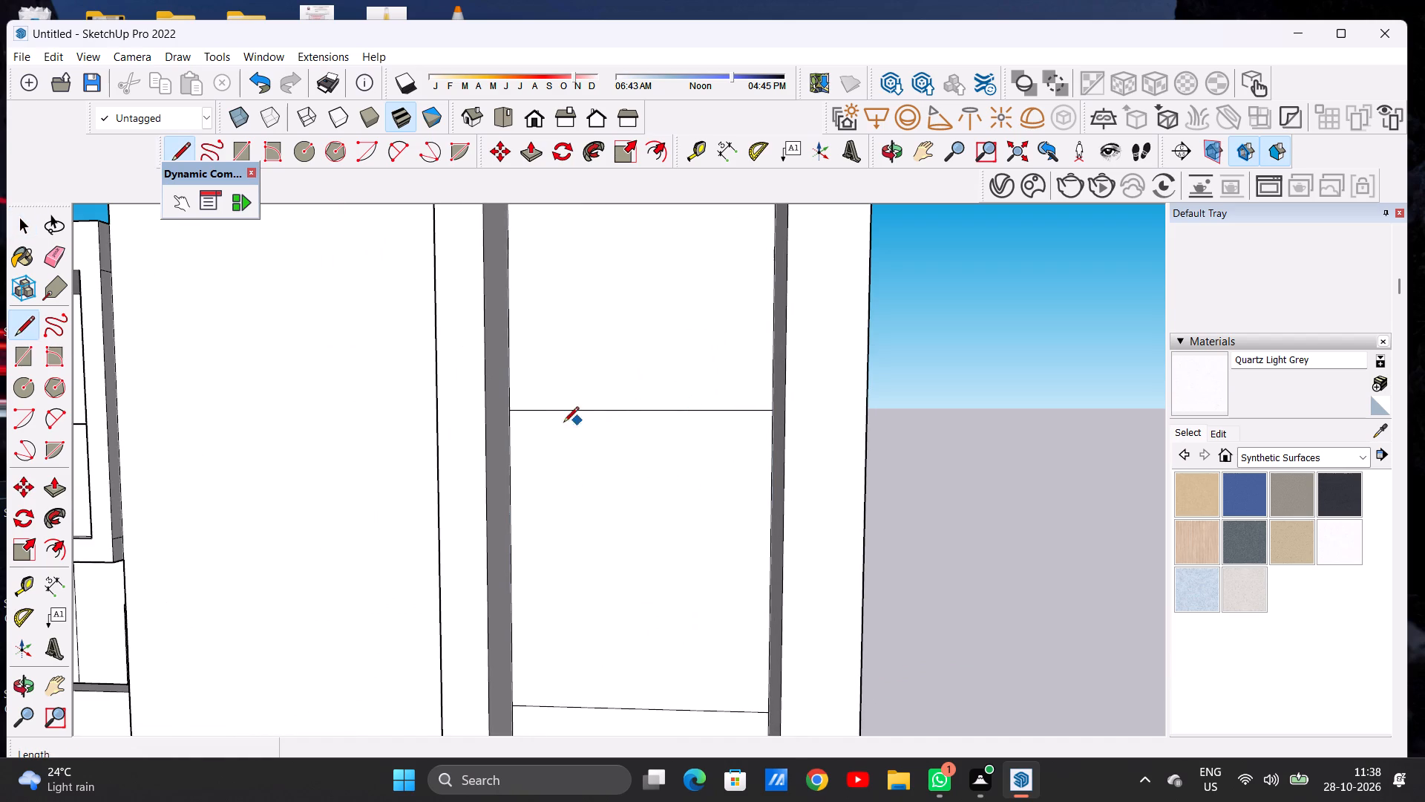
left_click(512, 383)
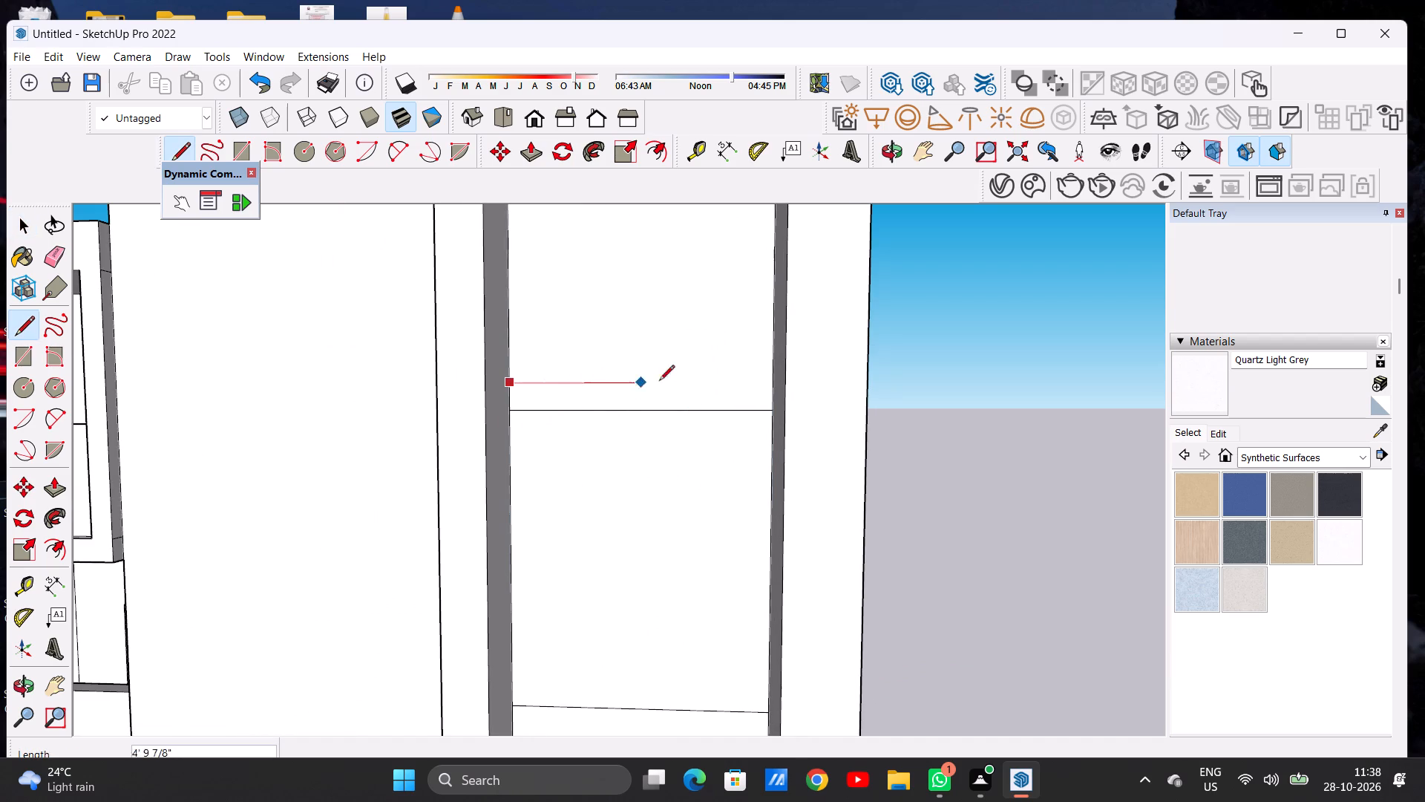
left_click(767, 381)
key("space")
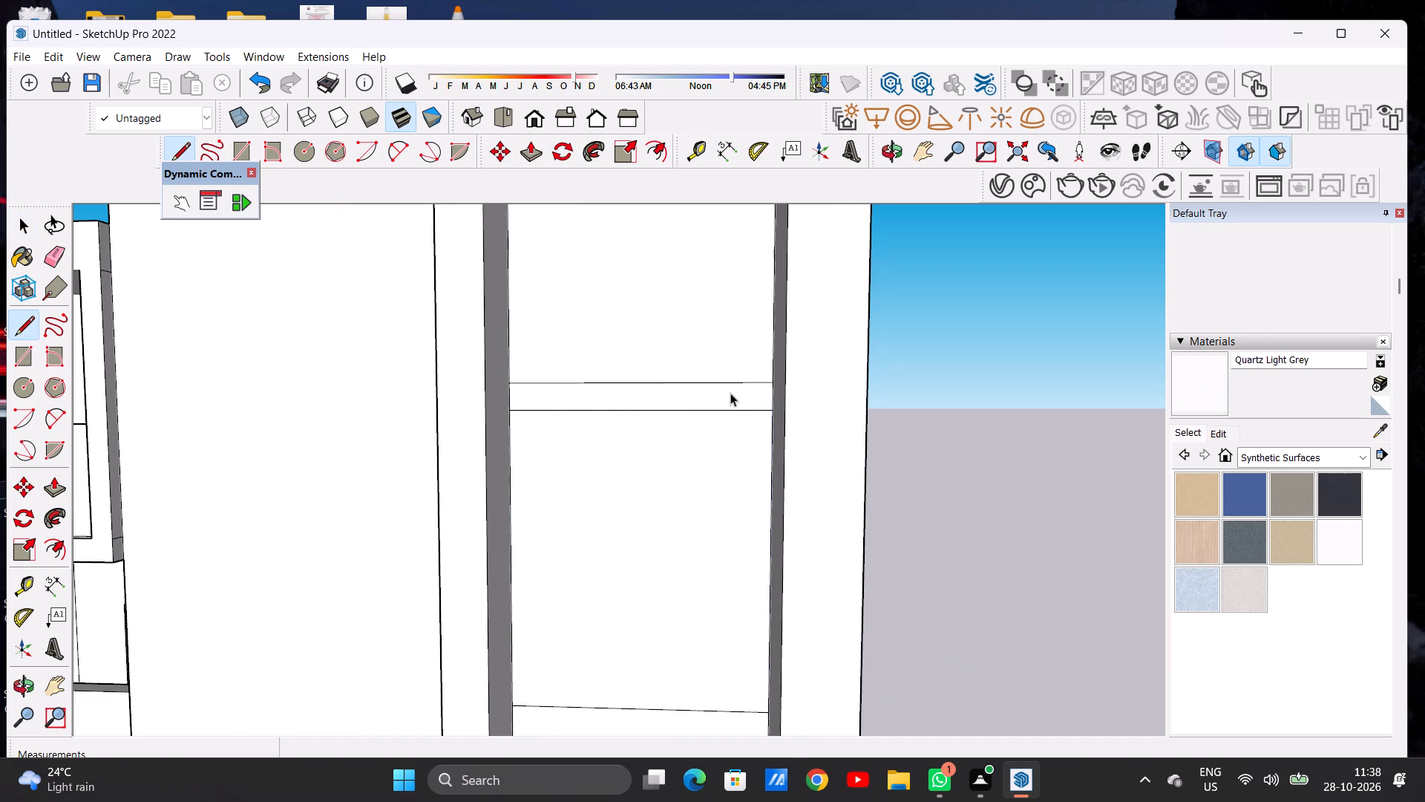
Draw a horizontal line across the recessed face just above the lower dividing line, forming a second narrow band.
scroll(585, 423, "down", 7)
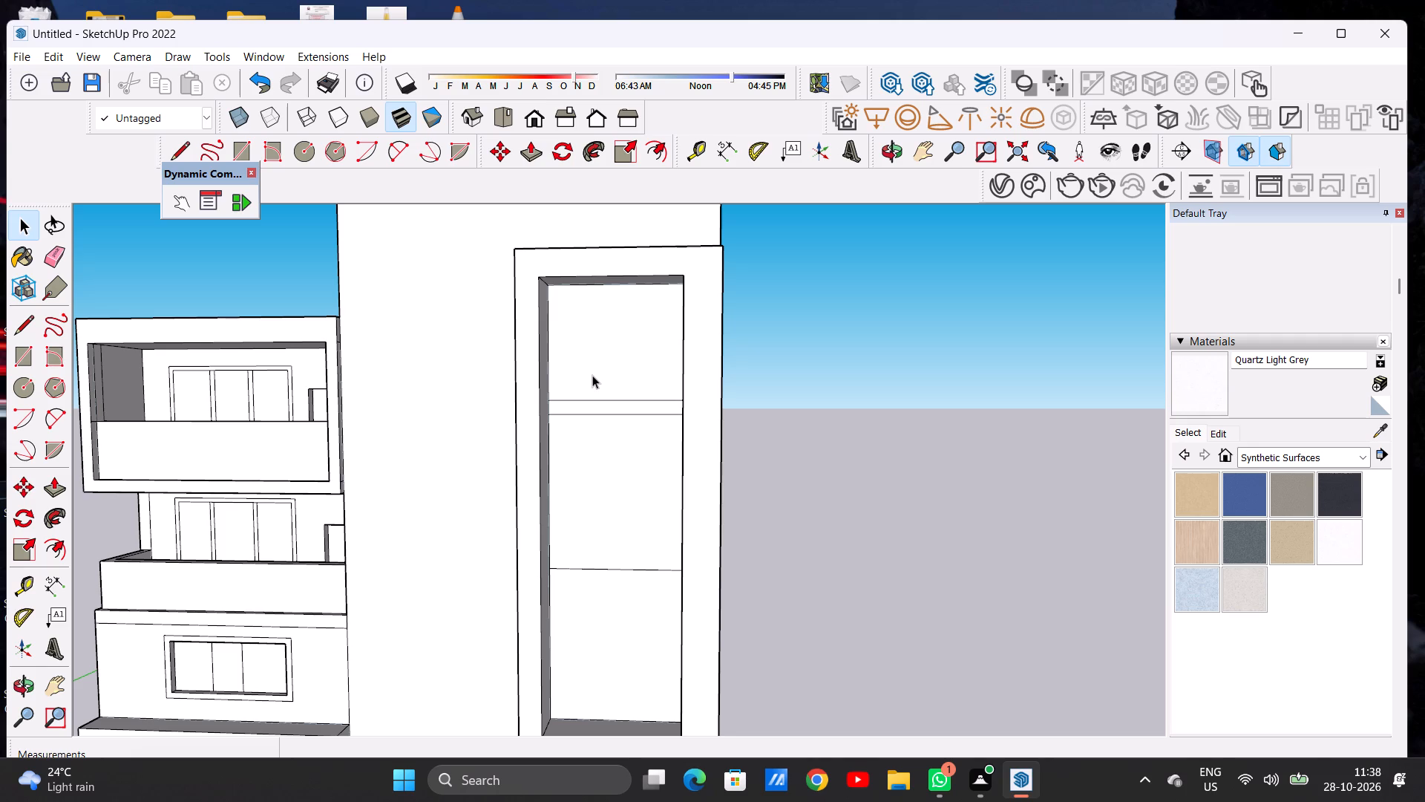
scroll(606, 373, "down", 3)
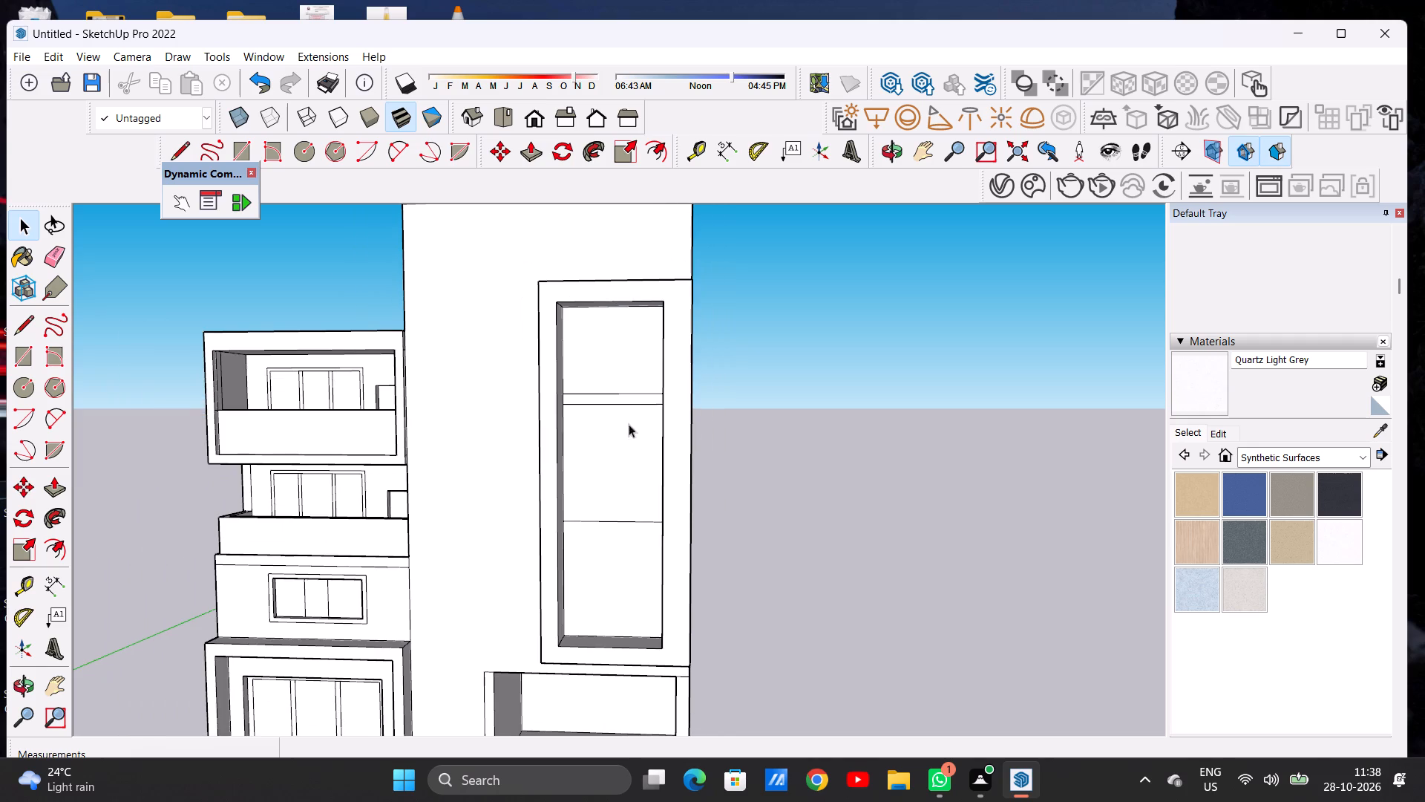
scroll(576, 569, "up", 4)
key("l")
scroll(643, 531, "up", 4)
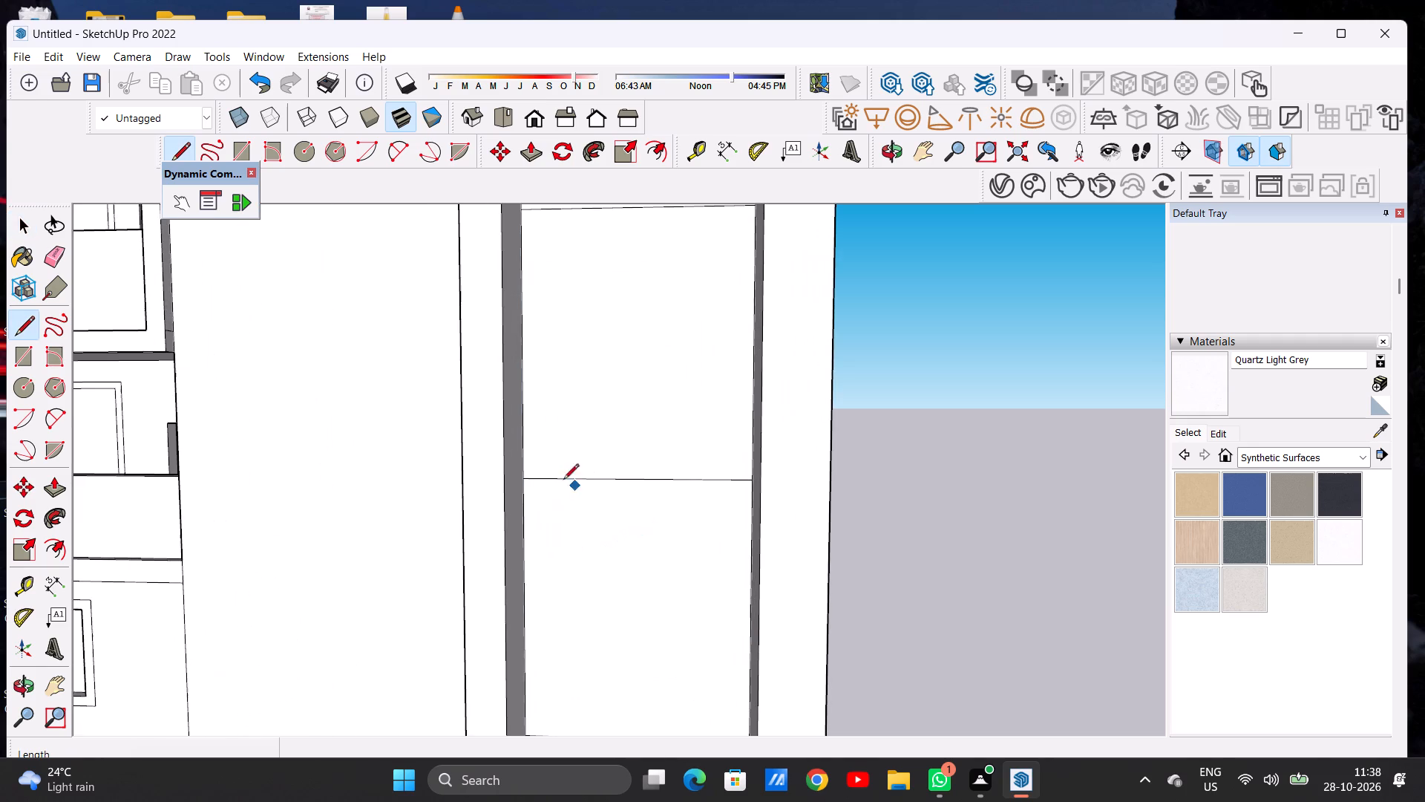
left_click(523, 454)
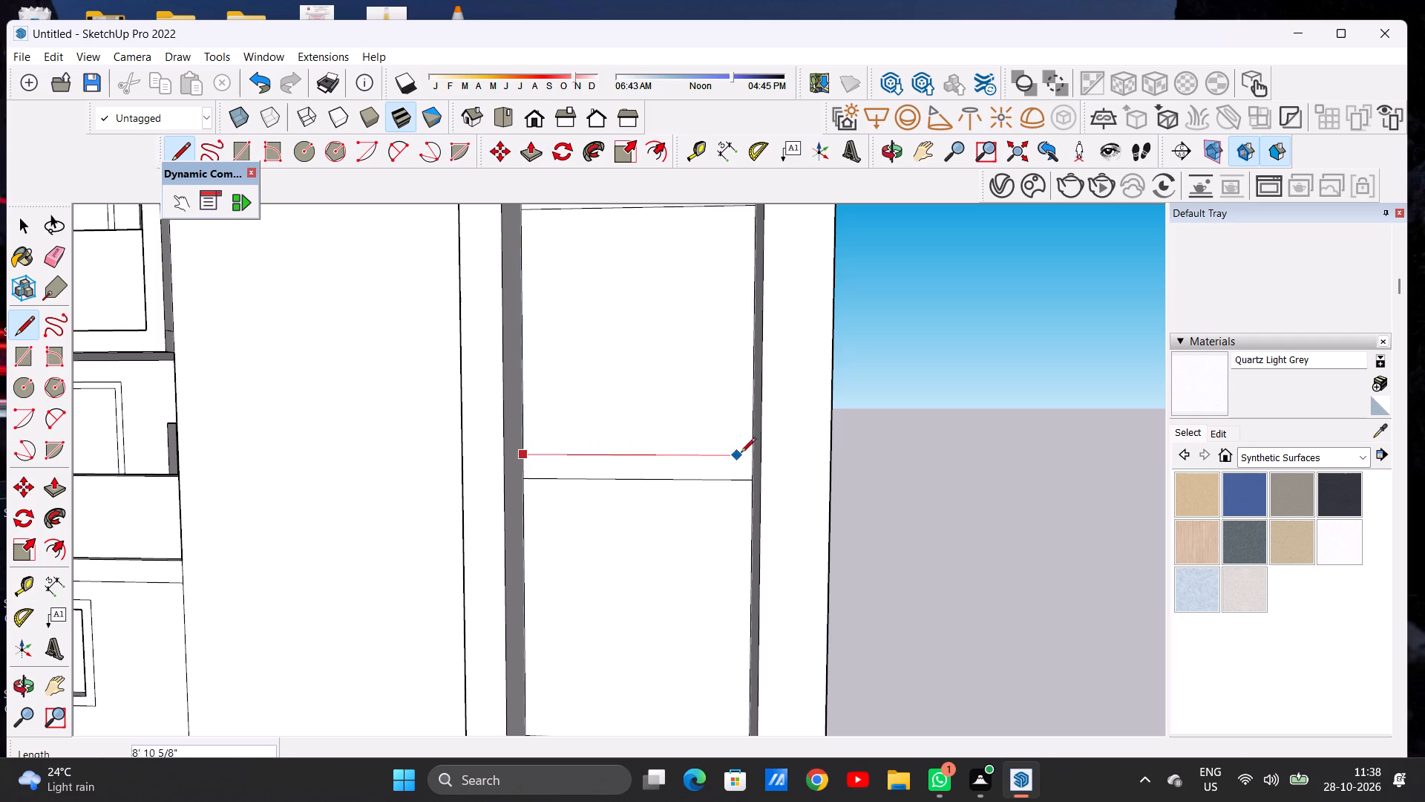
left_click(744, 456)
key("space")
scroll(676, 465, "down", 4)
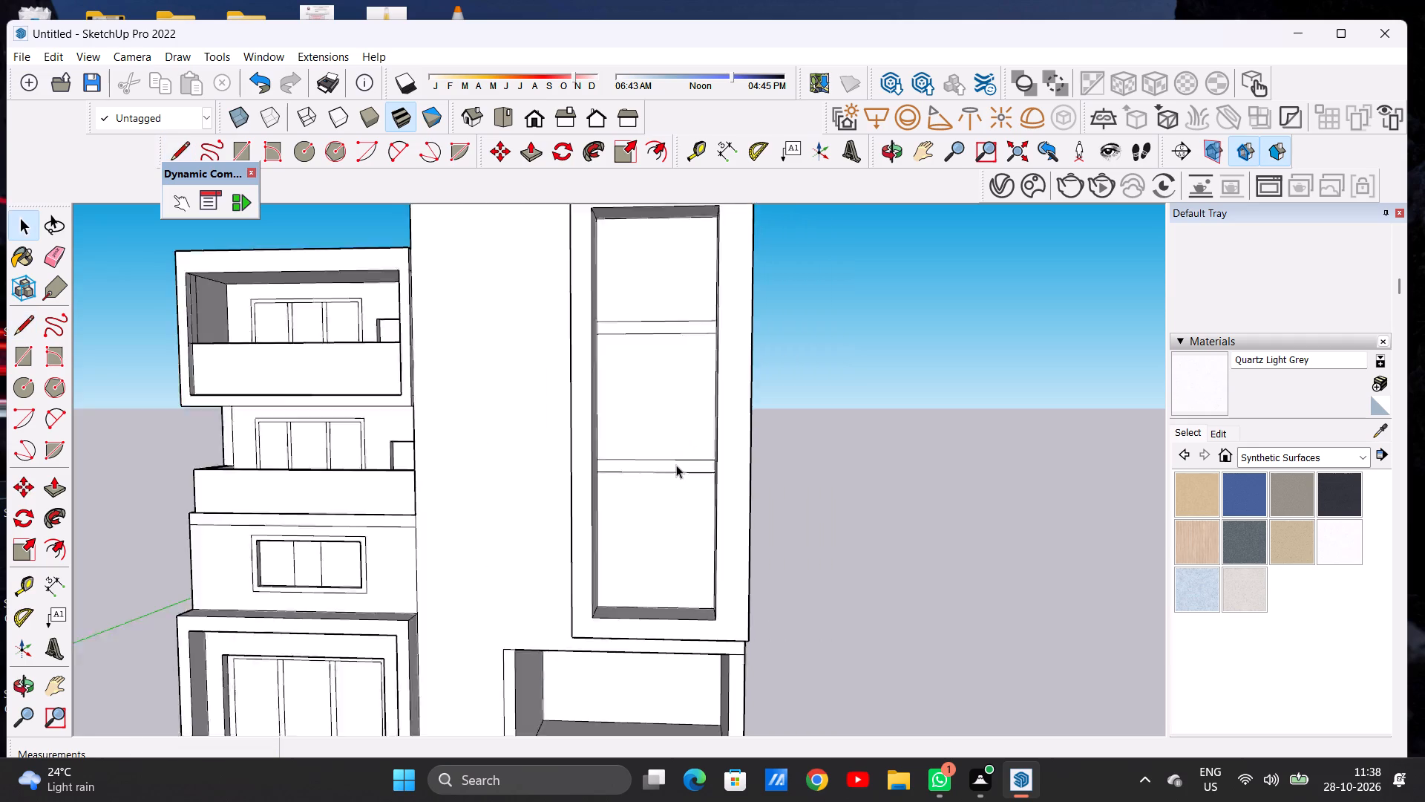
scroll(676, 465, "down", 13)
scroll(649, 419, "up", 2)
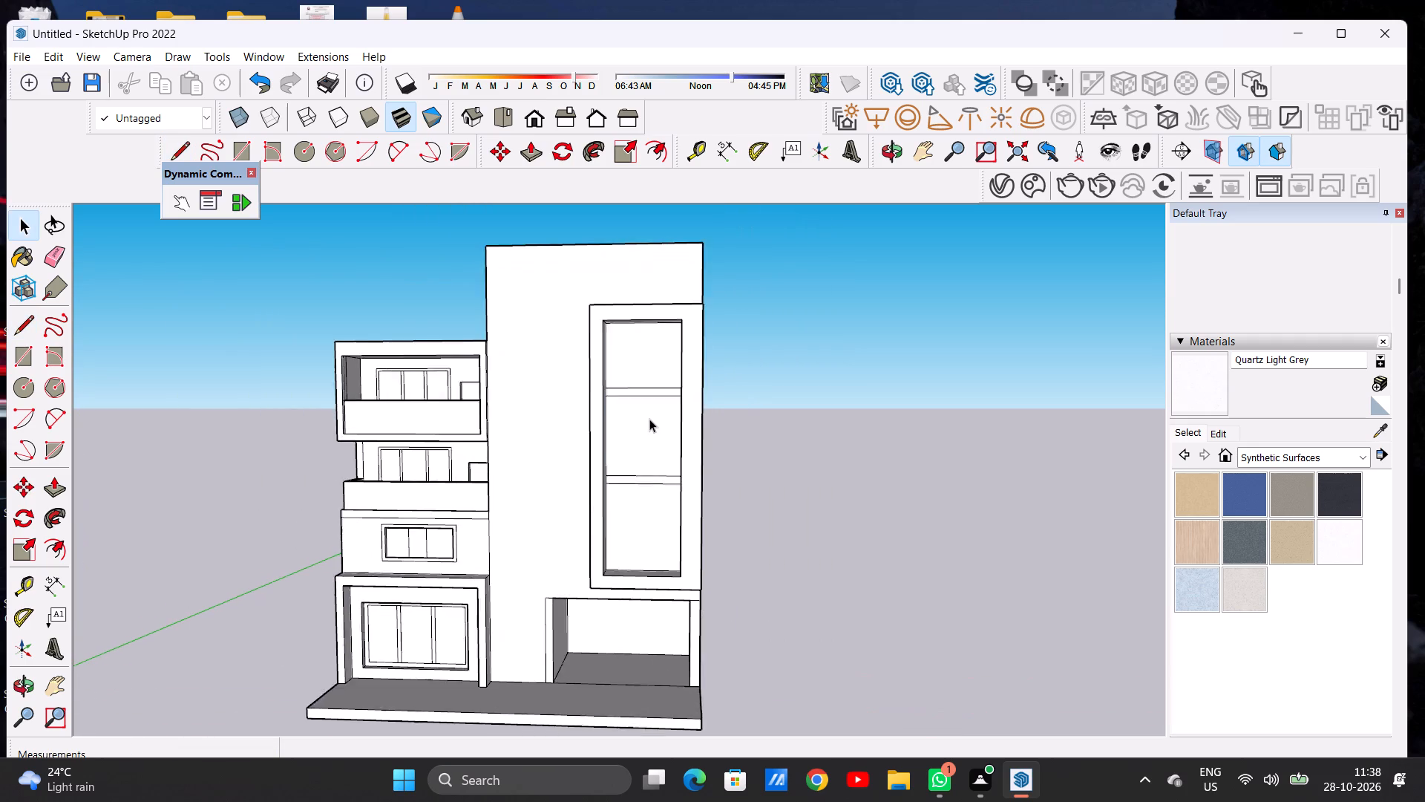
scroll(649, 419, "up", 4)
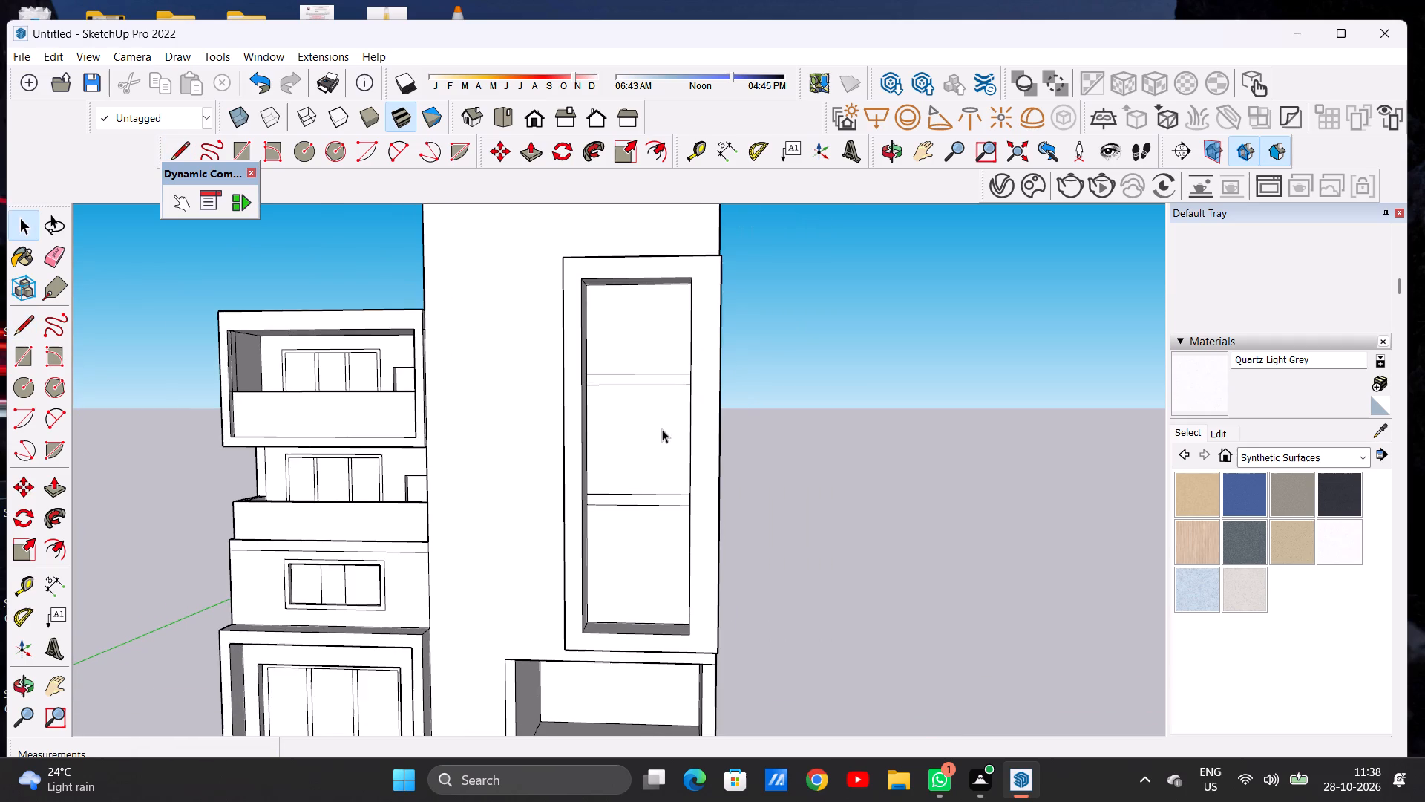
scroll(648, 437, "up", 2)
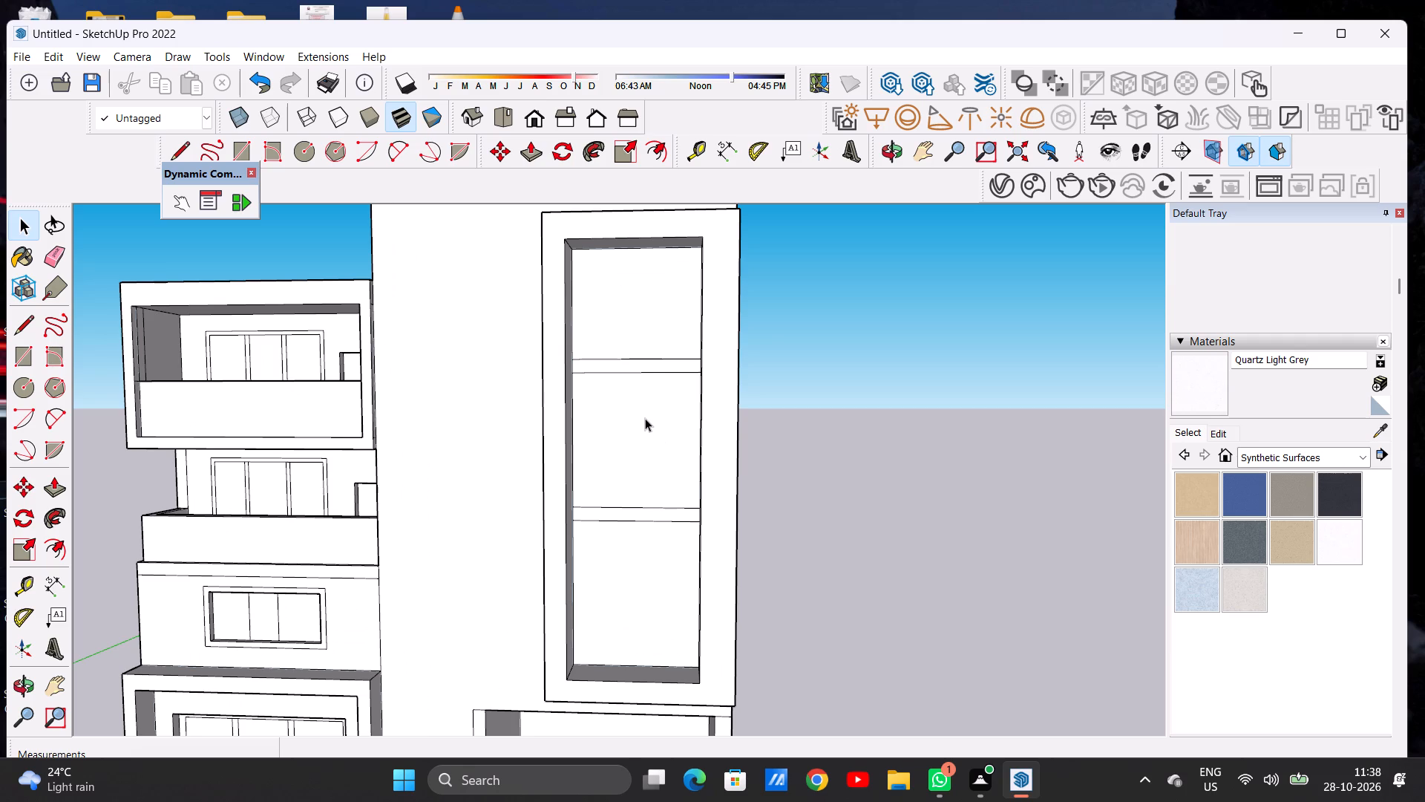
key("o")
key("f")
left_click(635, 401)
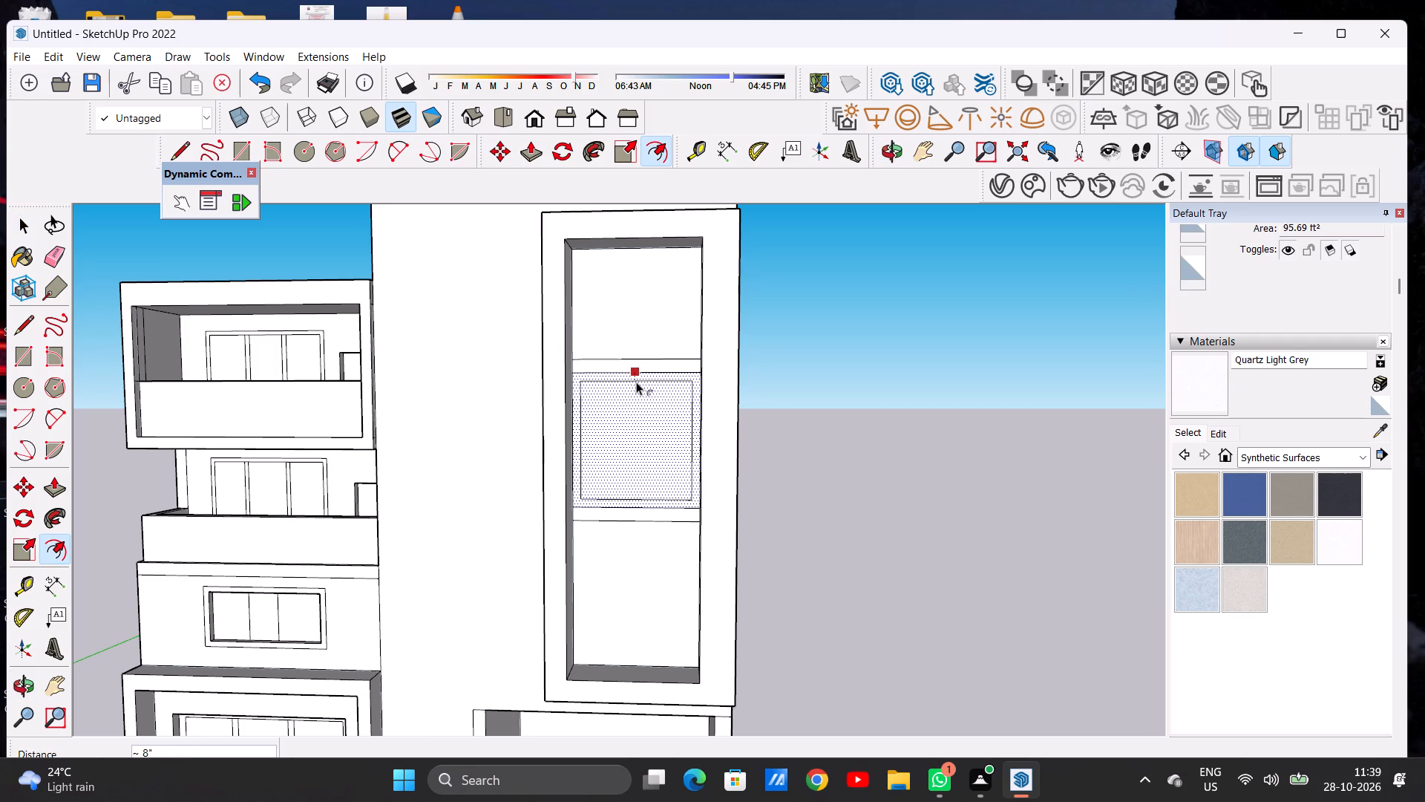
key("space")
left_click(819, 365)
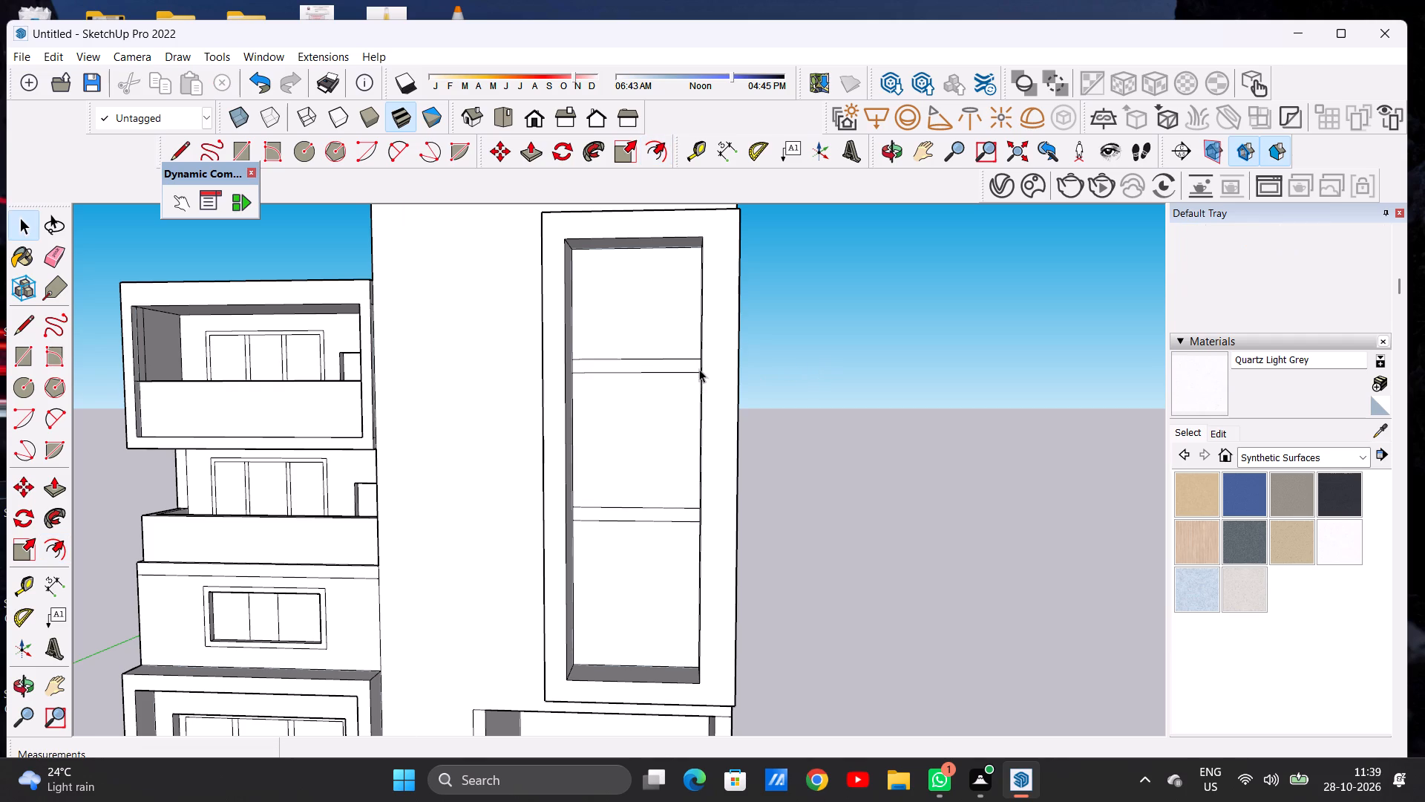
Offset the outline of the middle panel inward by a narrow margin to form a window frame.
scroll(700, 368, "down", 4)
scroll(651, 402, "up", 3)
scroll(651, 402, "down", 1)
scroll(651, 402, "up", 2)
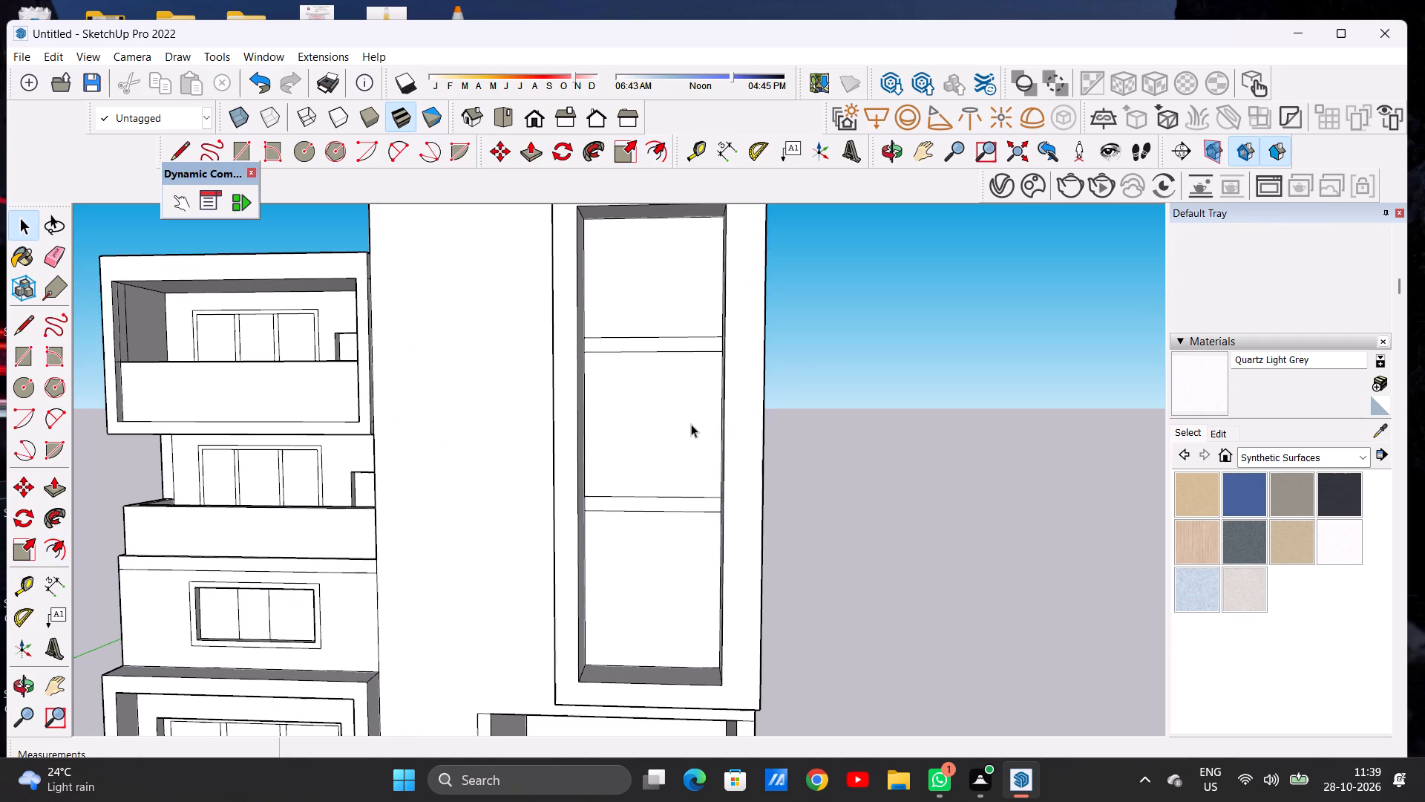
scroll(632, 425, "up", 2)
scroll(632, 425, "down", 4)
scroll(657, 425, "up", 5)
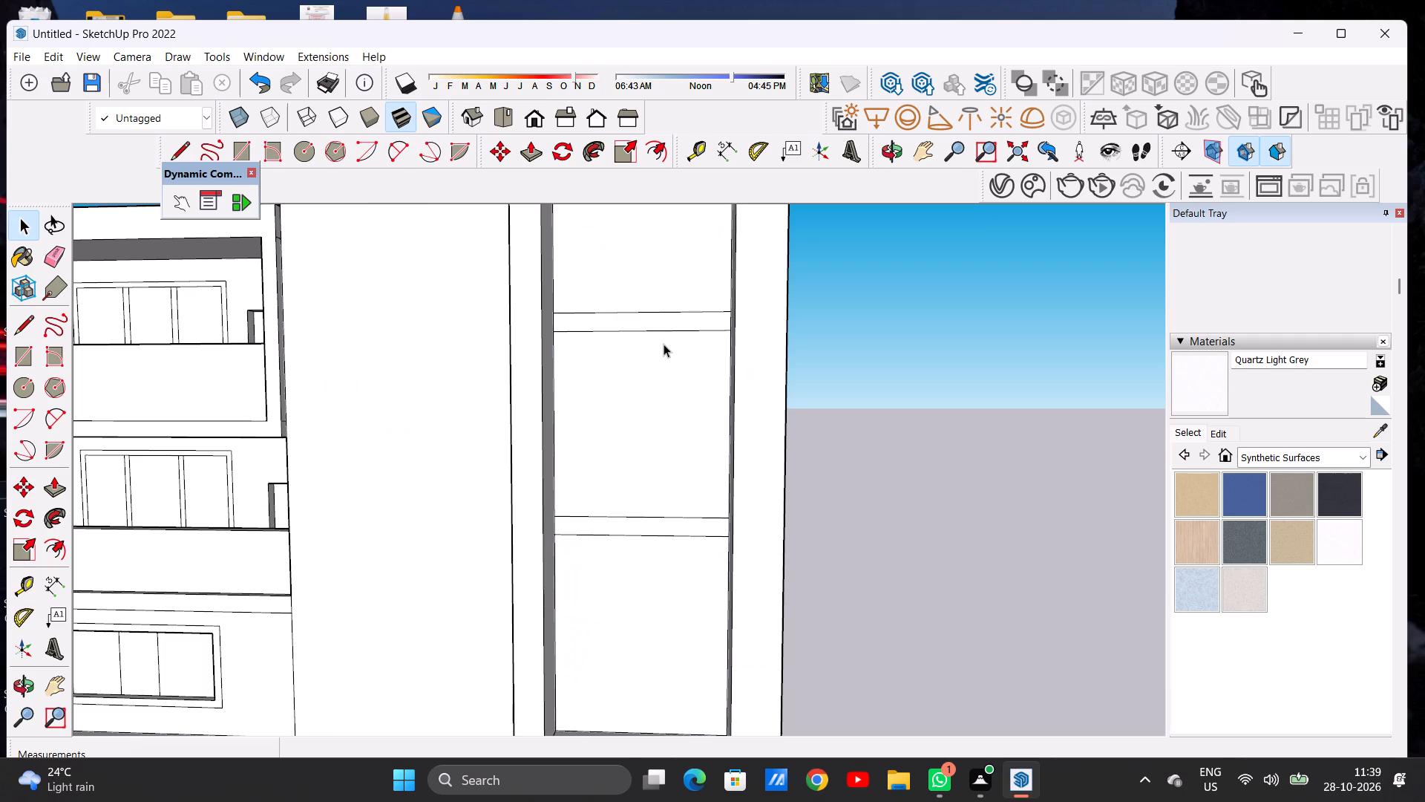
type("OF")
left_click(632, 349)
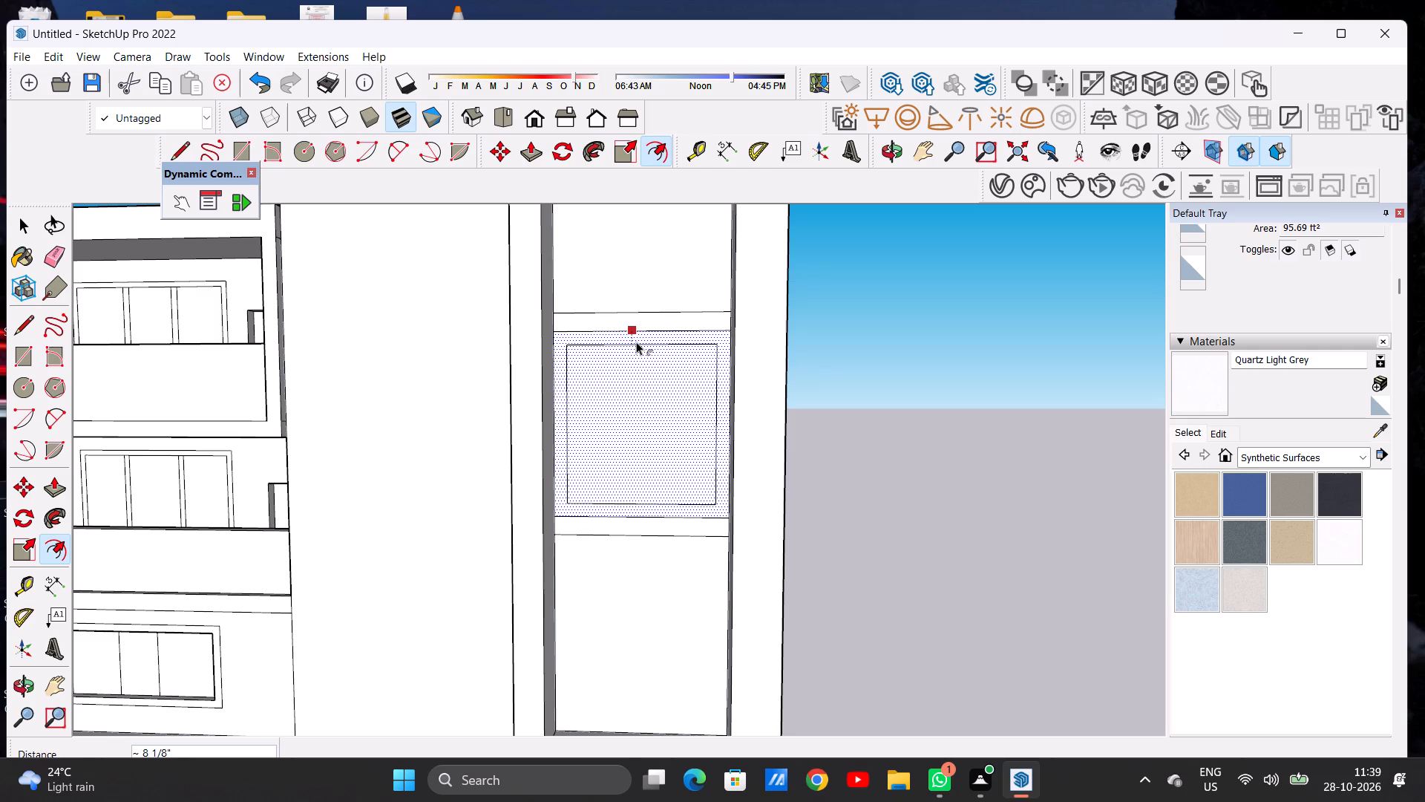
left_click(636, 342)
key("space")
Draw two closely spaced vertical lines, about 8' 11" long, down the middle panel's inset rectangle to form a mullion.
type("L")
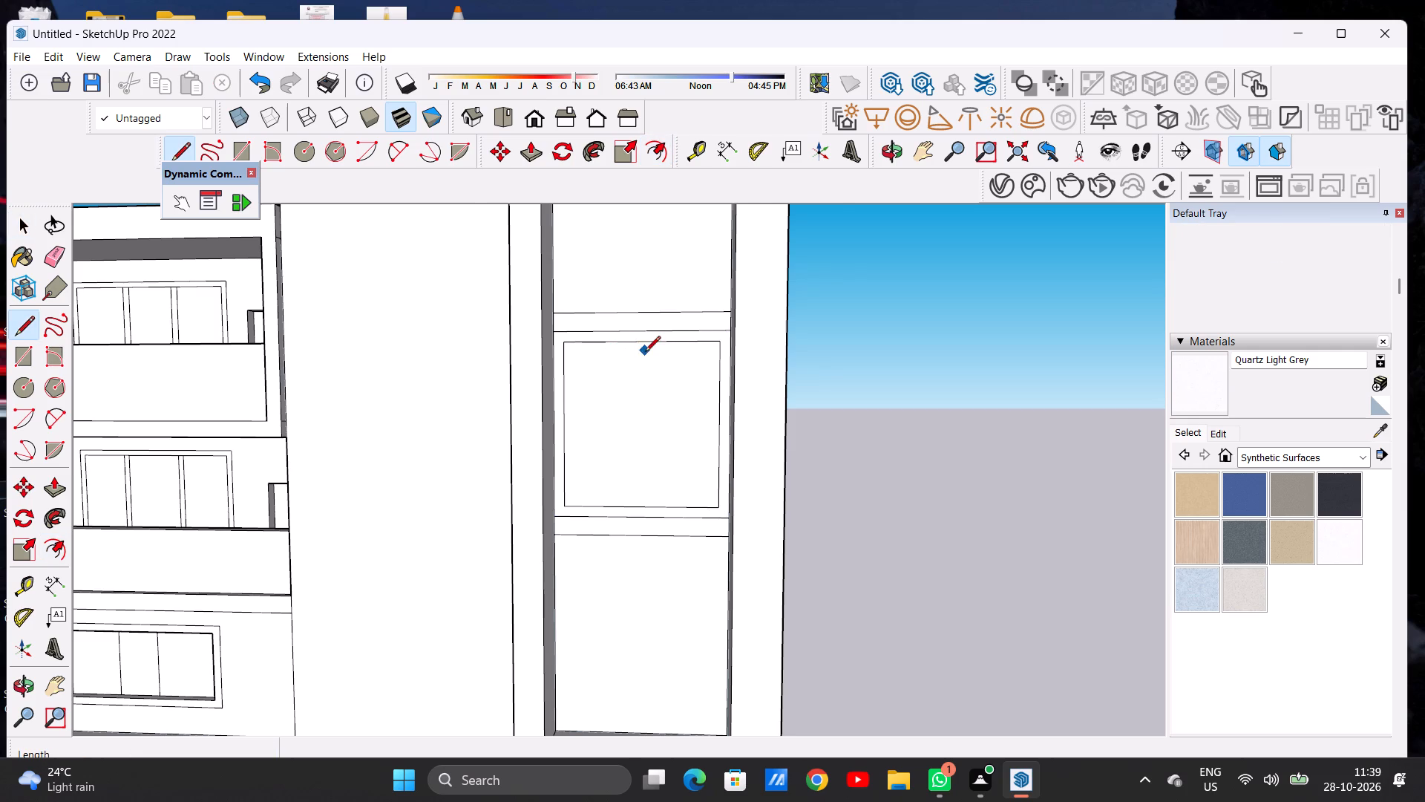
scroll(645, 353, "up", 3)
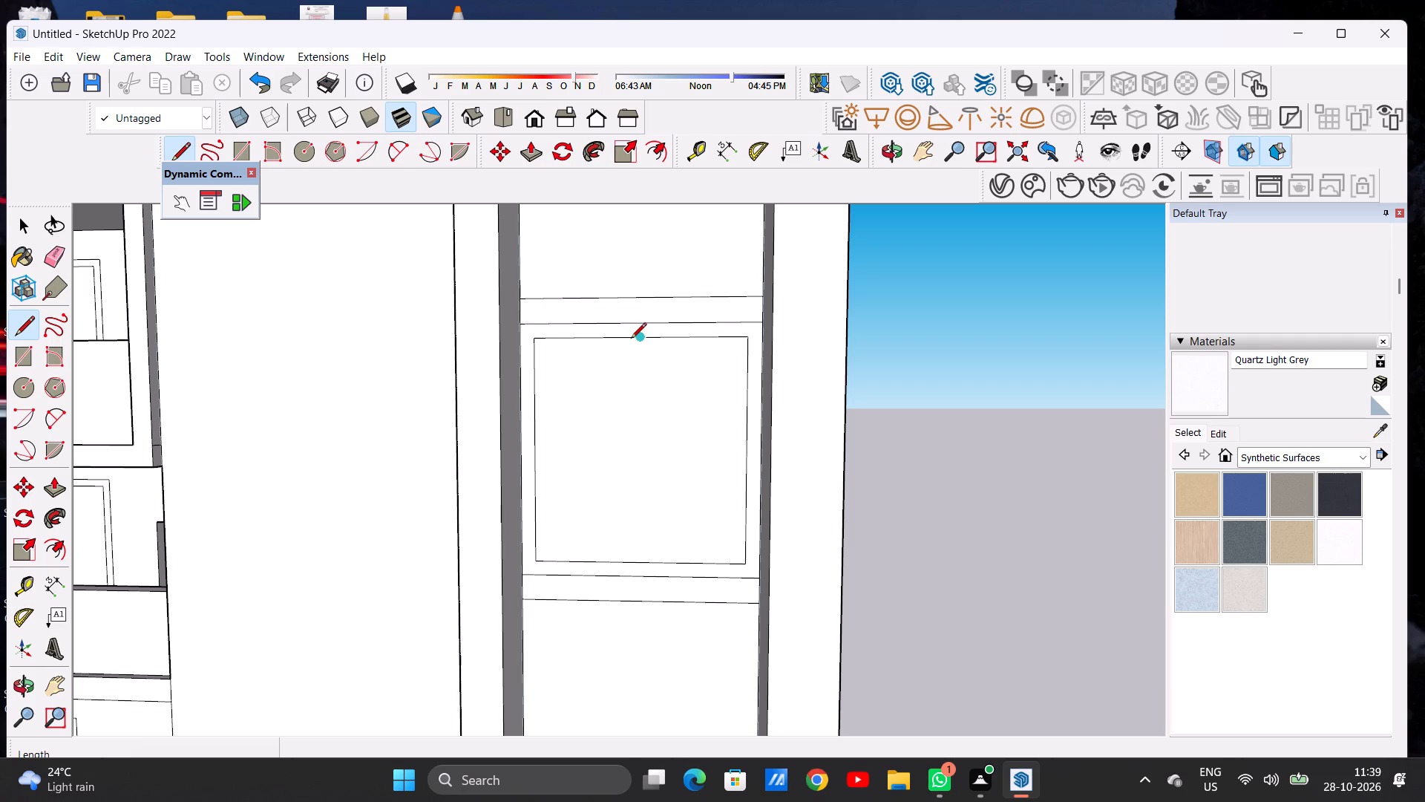
left_click(629, 340)
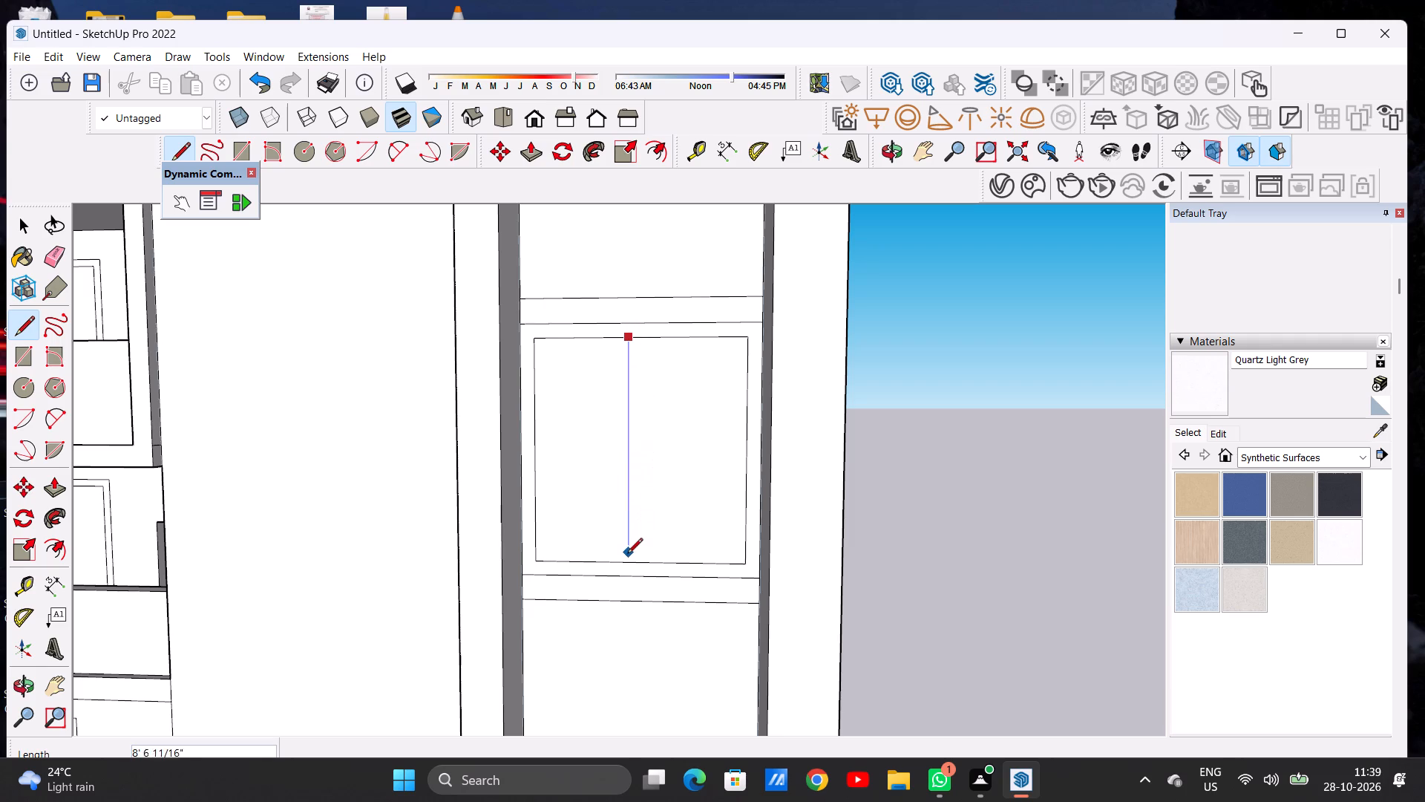
left_click(624, 562)
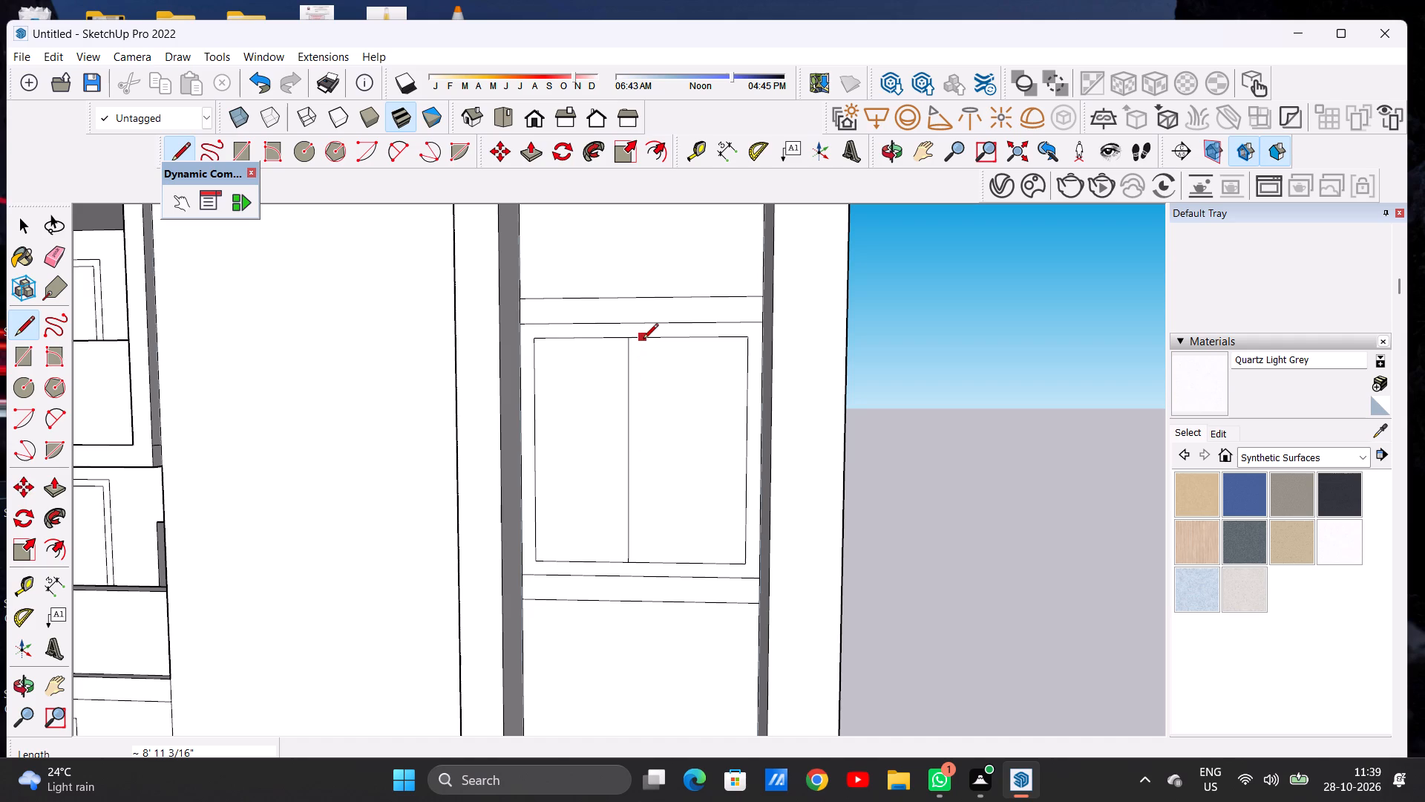
left_click(644, 338)
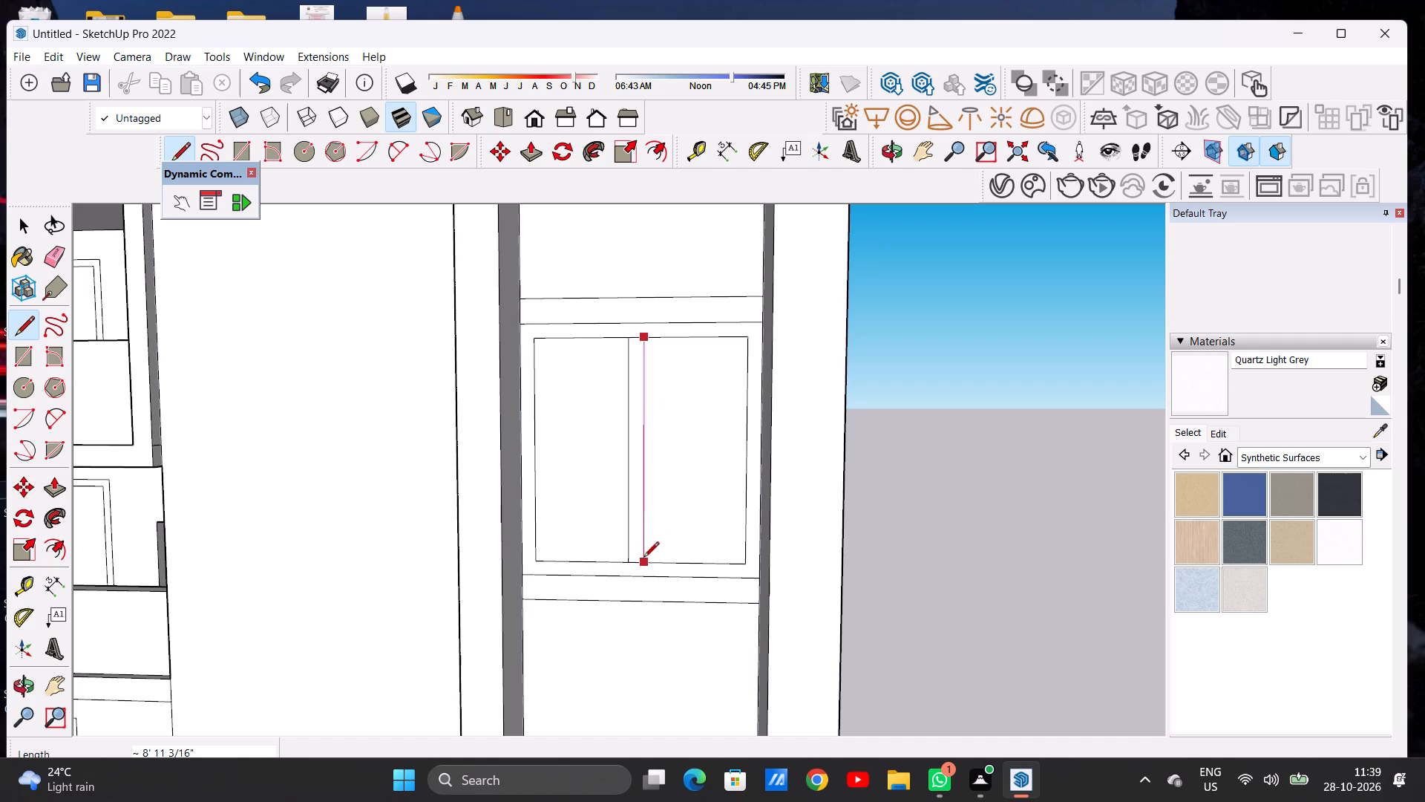
left_click(643, 558)
key("space")
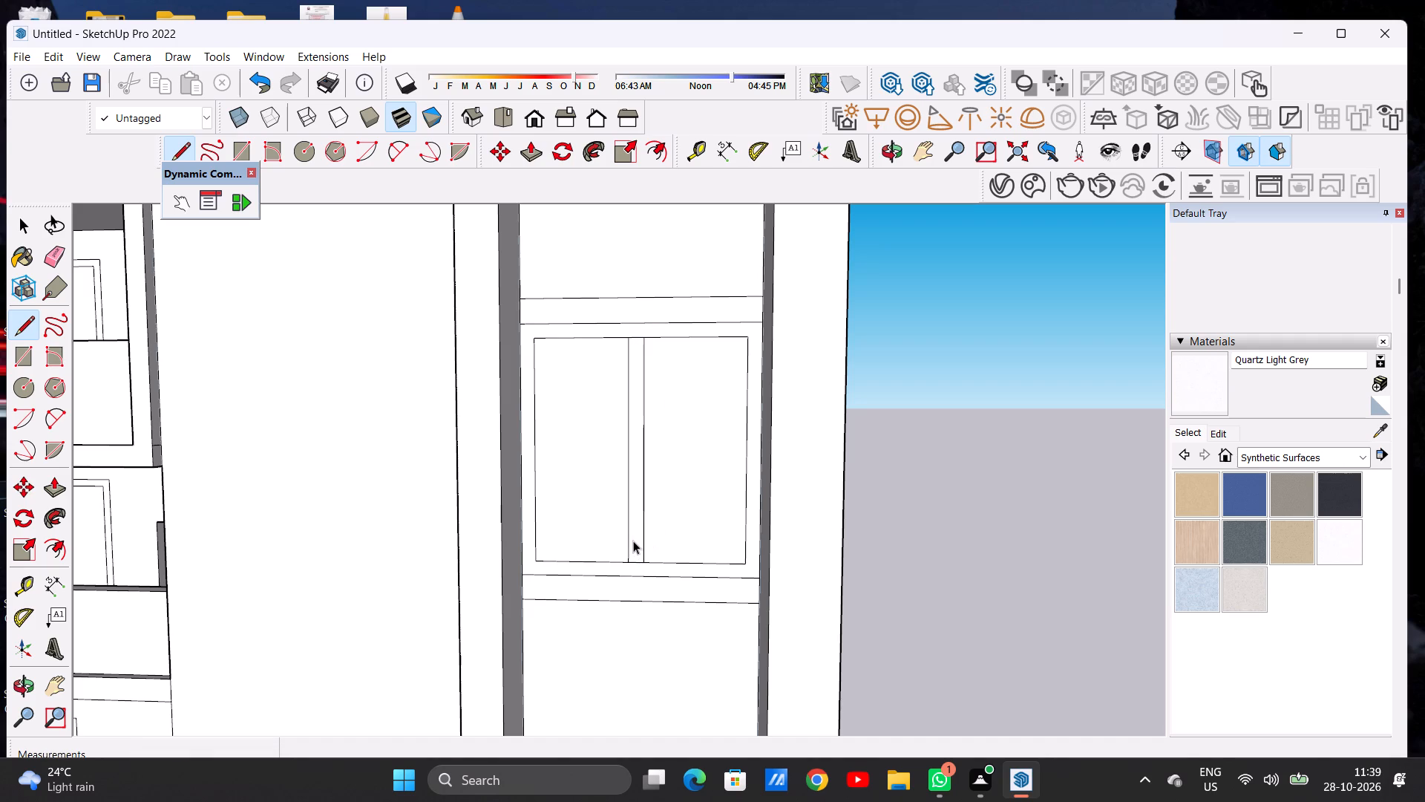
Move the mullion strip about 3" sideways to centre it in the middle window.
double_click(635, 541)
key("m")
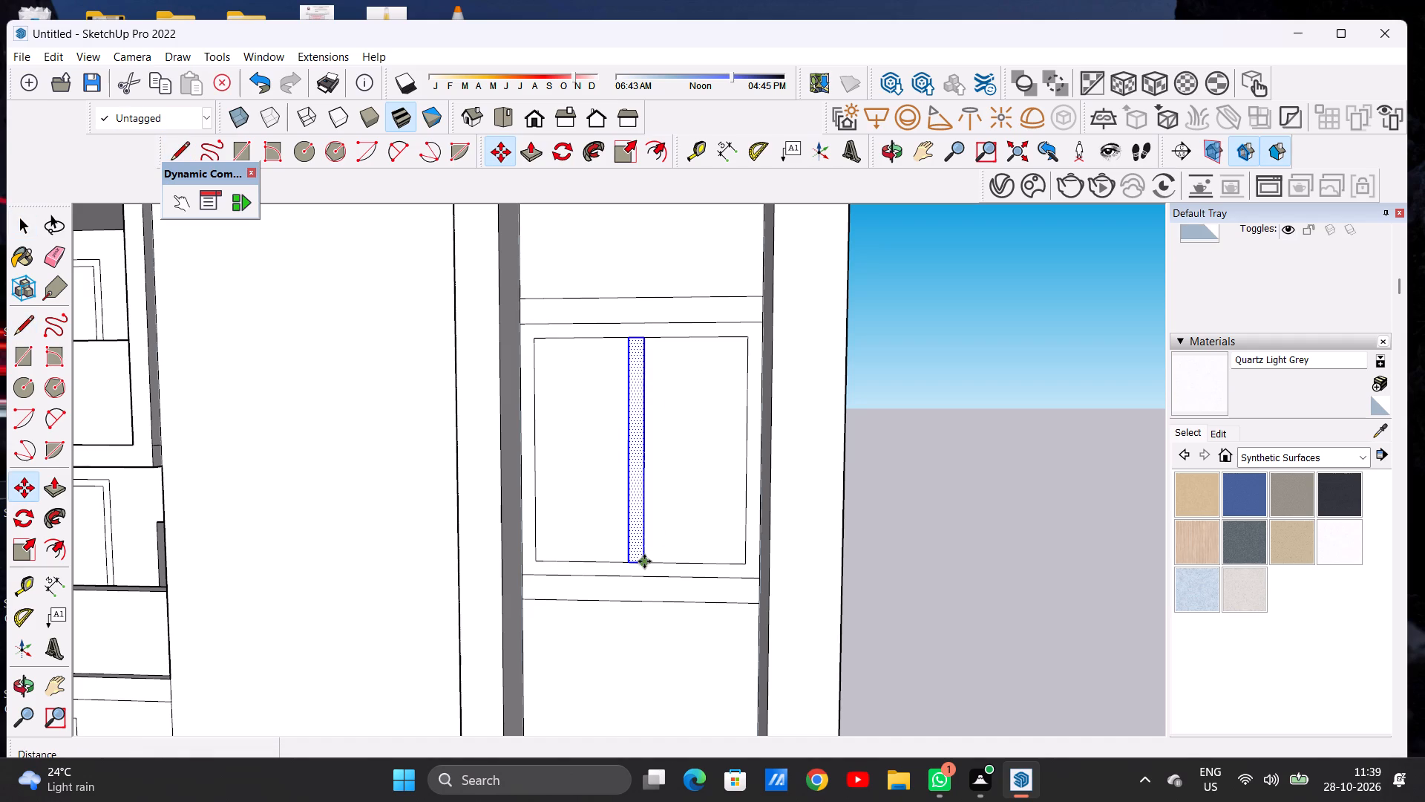
left_click(644, 561)
left_click(650, 561)
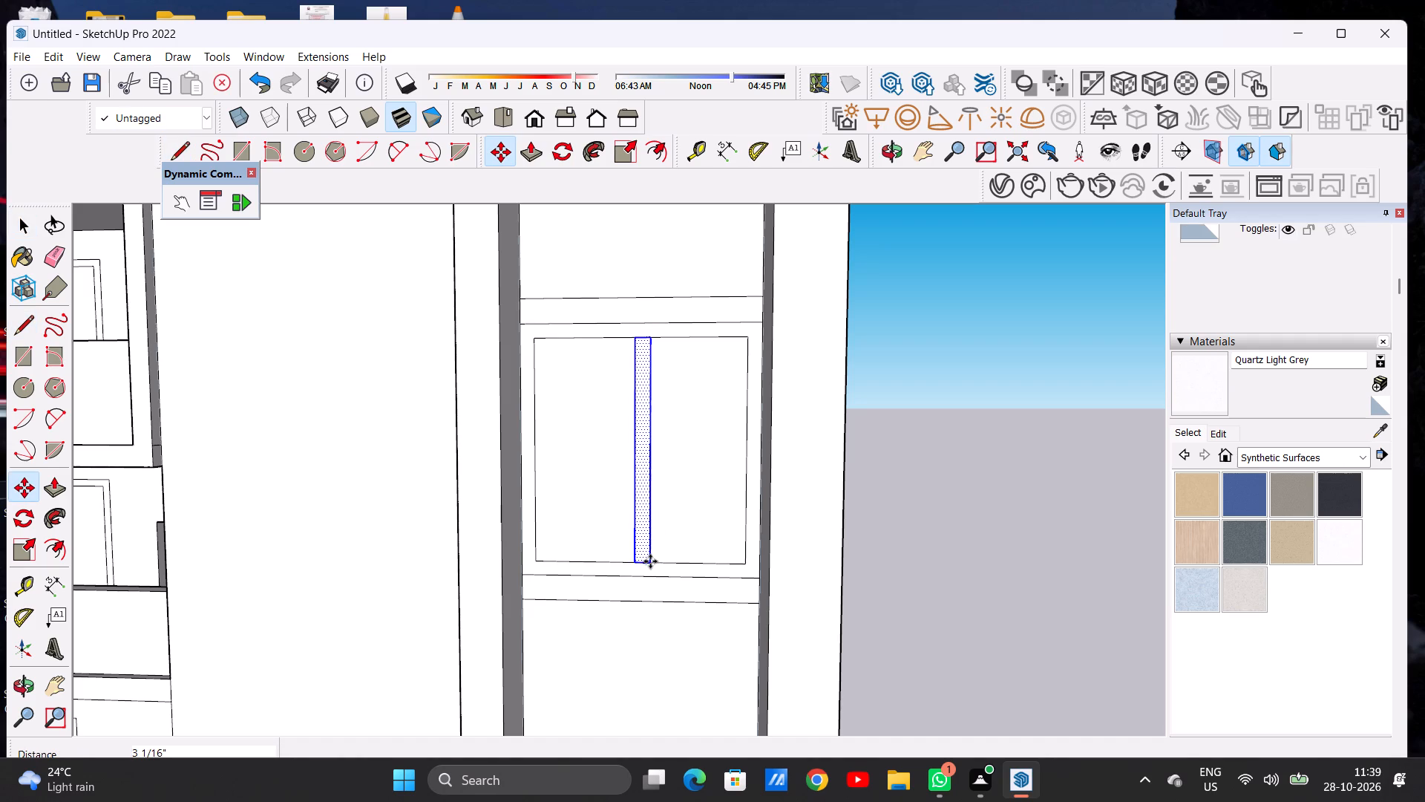
key("space")
left_click(992, 439)
Offset the outline of the recess's top panel inward about 5 1/2" to form a window frame.
scroll(668, 490, "down", 3)
scroll(668, 491, "up", 1)
scroll(668, 491, "down", 5)
scroll(605, 463, "down", 7)
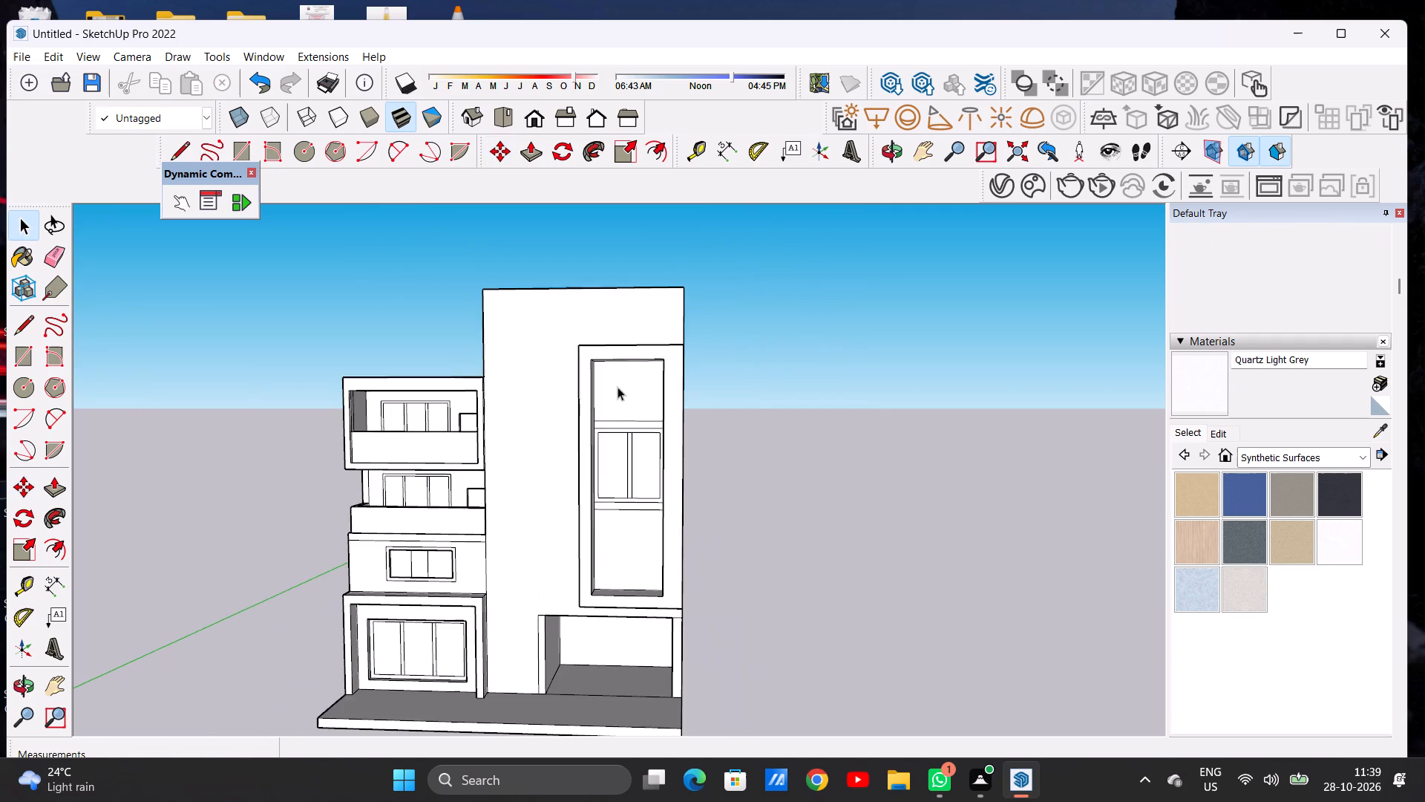
scroll(617, 397, "up", 7)
scroll(641, 394, "down", 1)
scroll(641, 394, "up", 3)
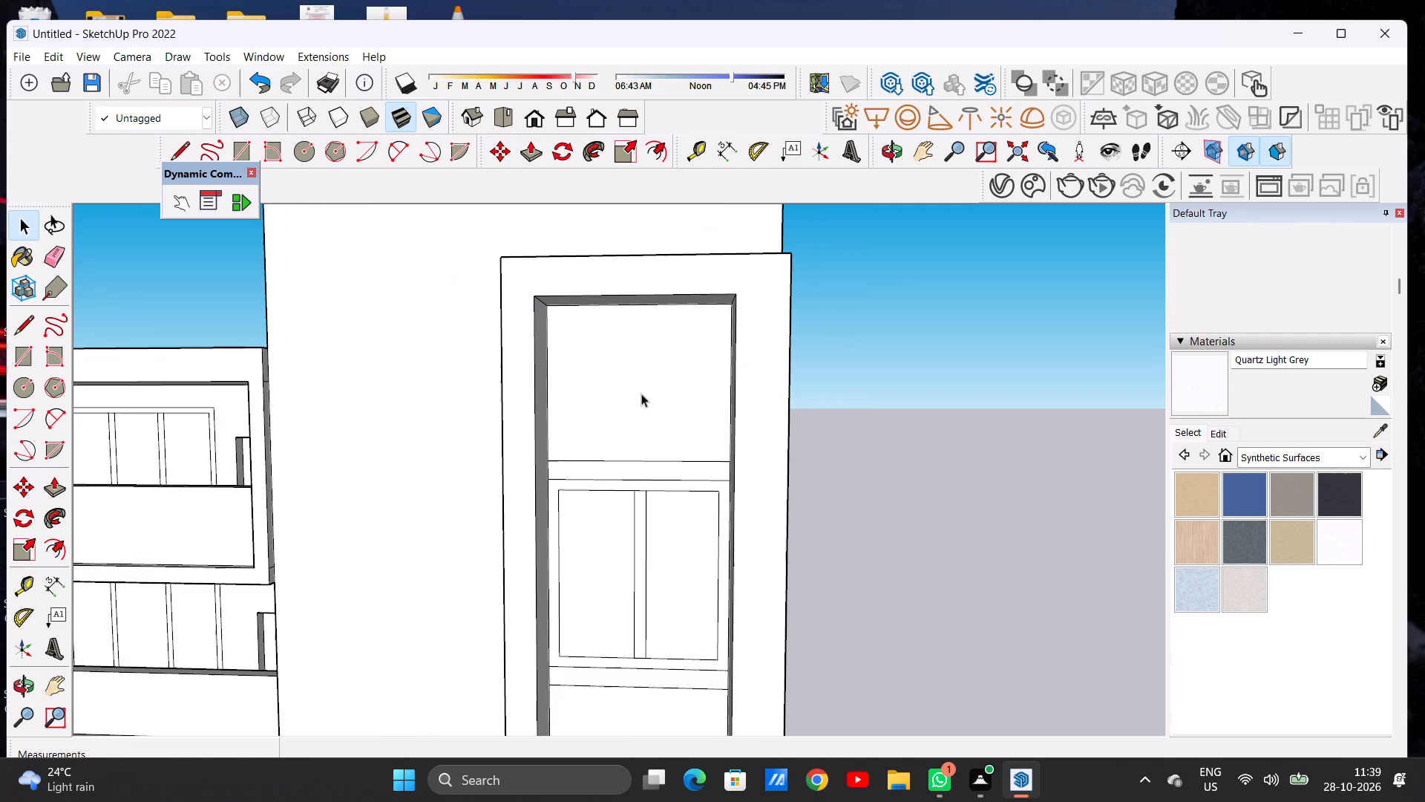
type("OF")
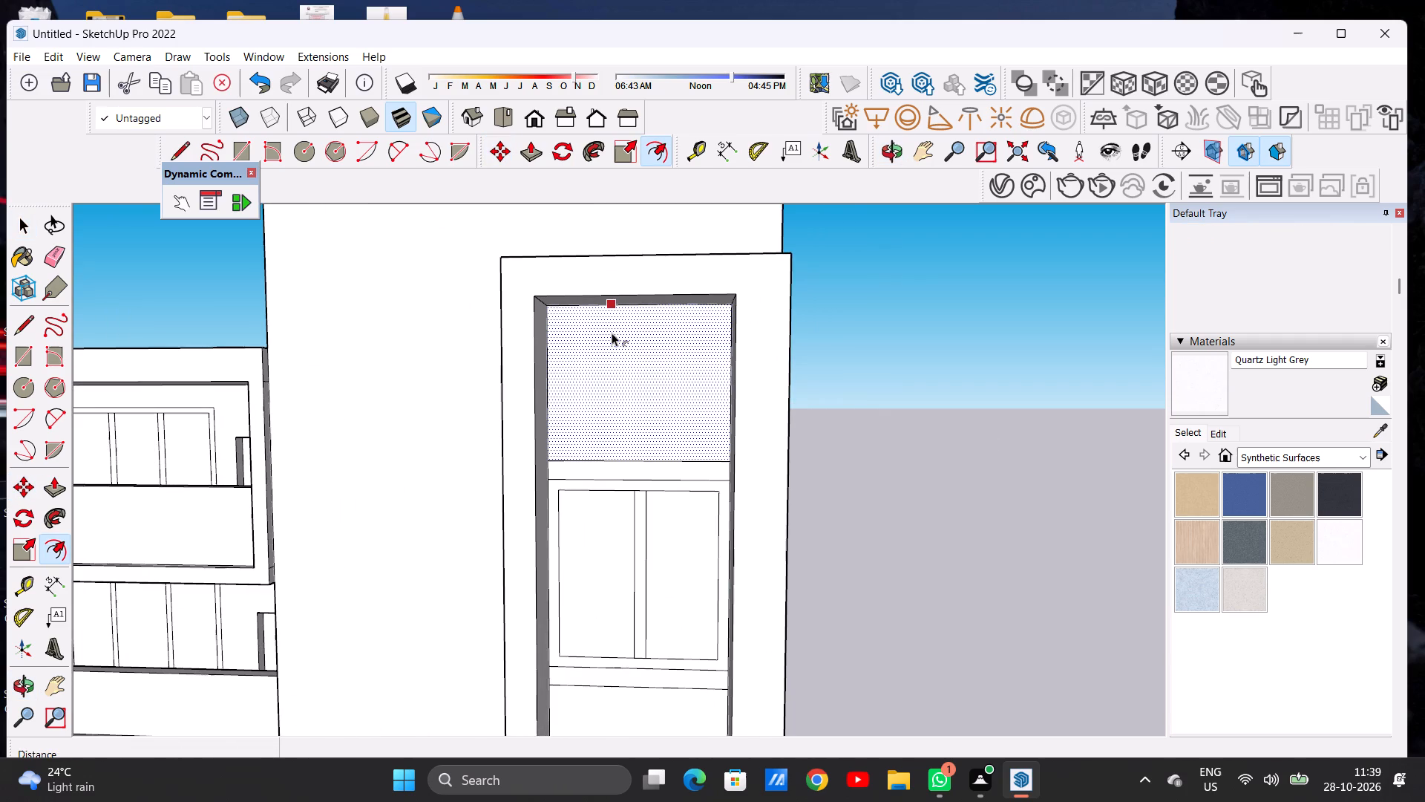
left_click(612, 333)
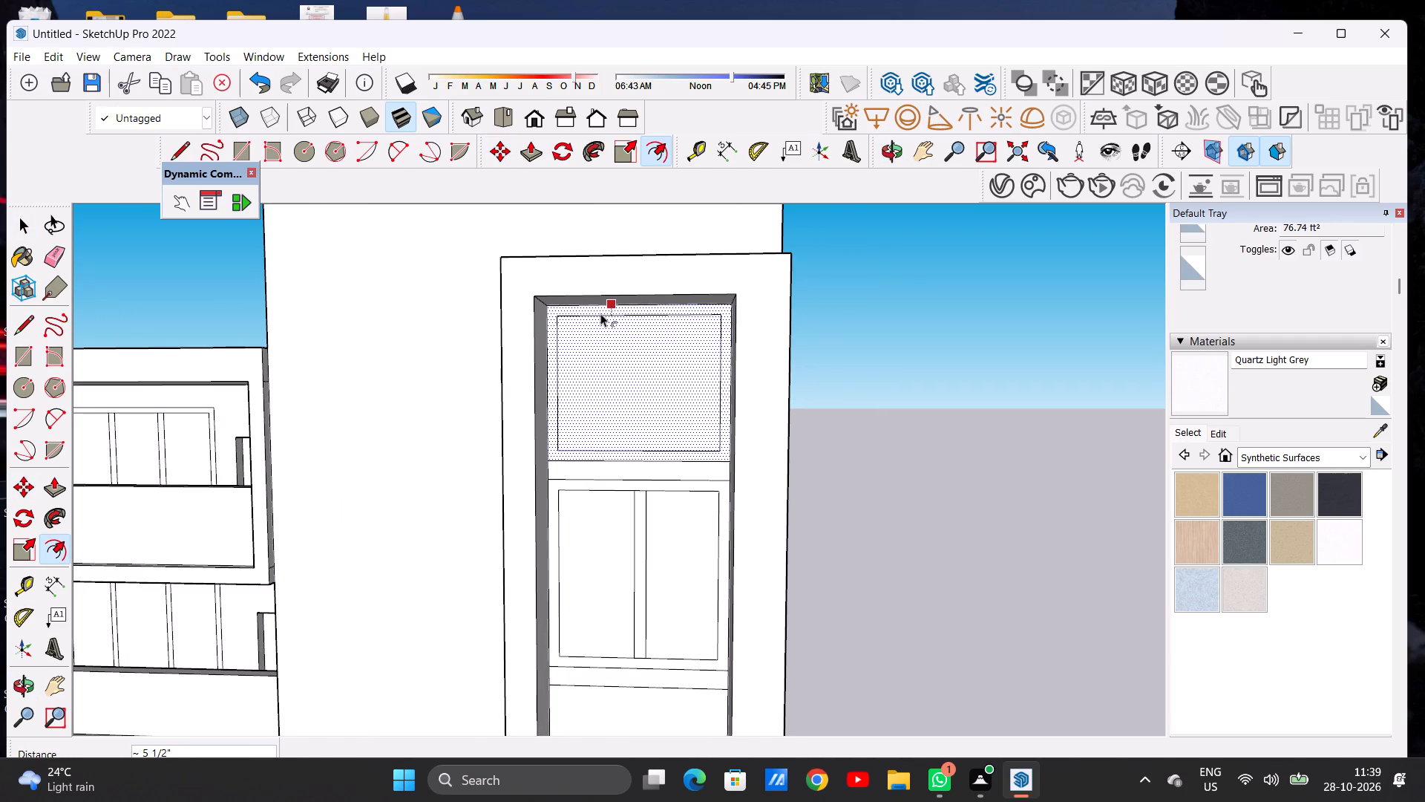
left_click(600, 313)
key("space")
Offset the outline of the recess's bottom panel inward about 7" to form a window frame.
scroll(678, 288, "down", 7)
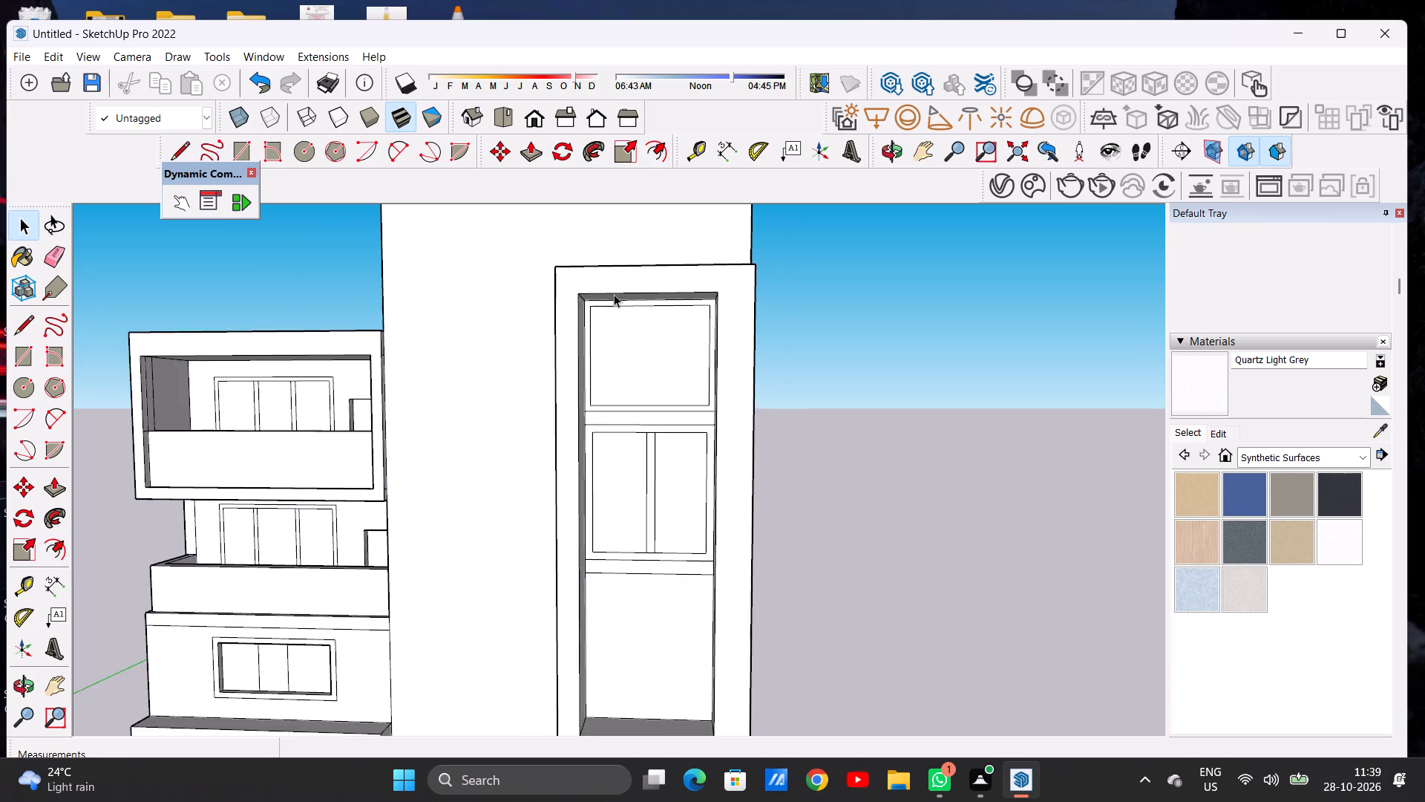
scroll(614, 294, "down", 7)
scroll(643, 441, "up", 9)
scroll(643, 441, "down", 1)
scroll(643, 441, "up", 1)
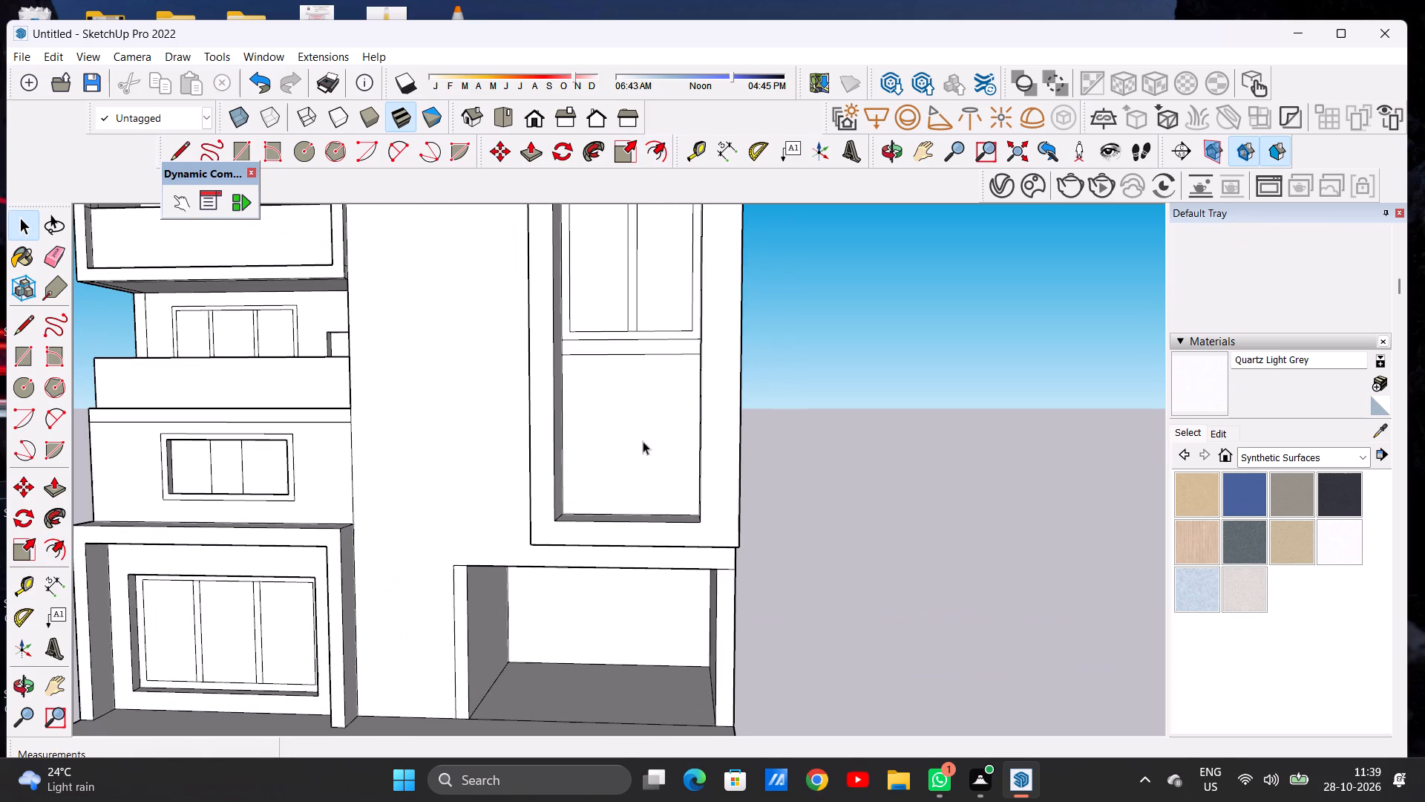
key("o")
key("f")
left_click(601, 374)
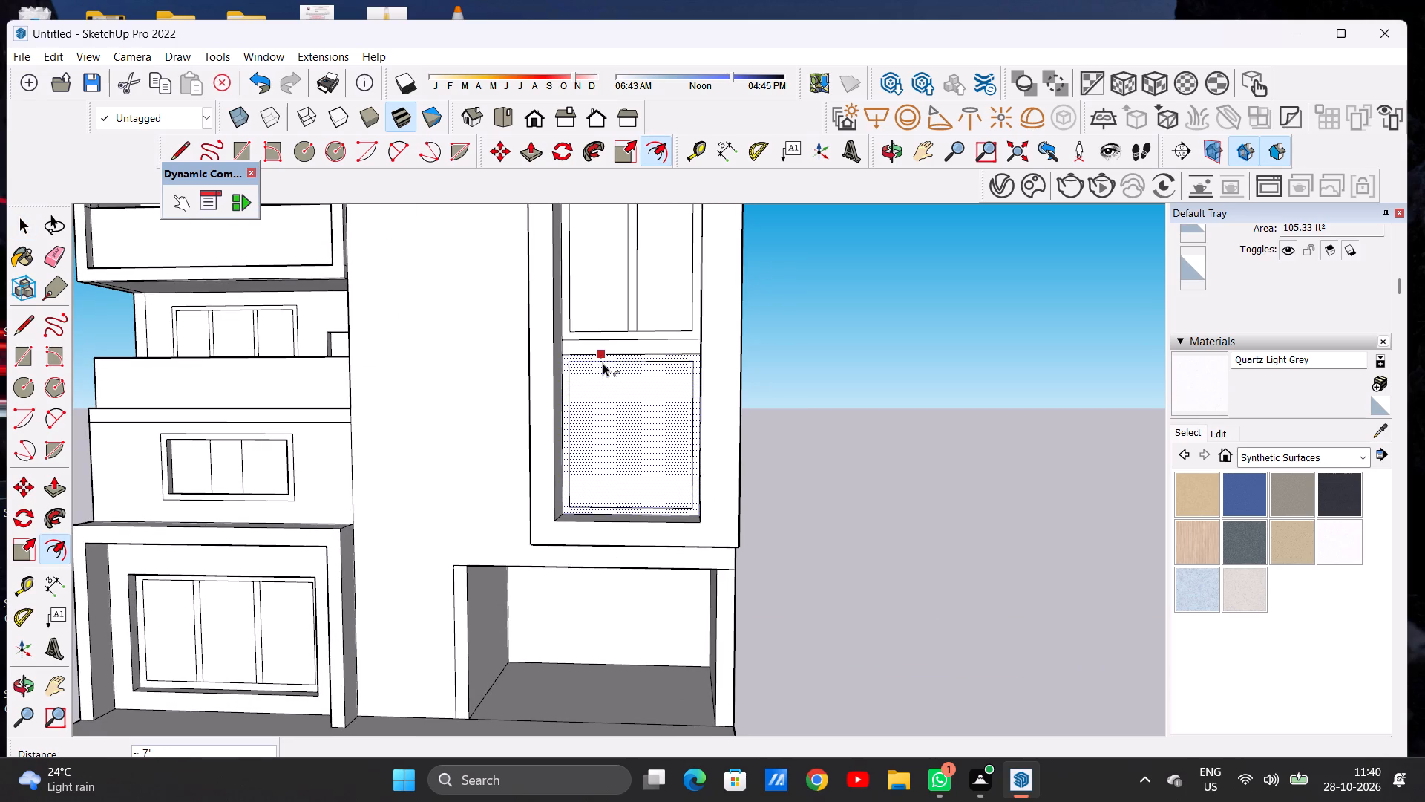
left_click(603, 362)
key("space")
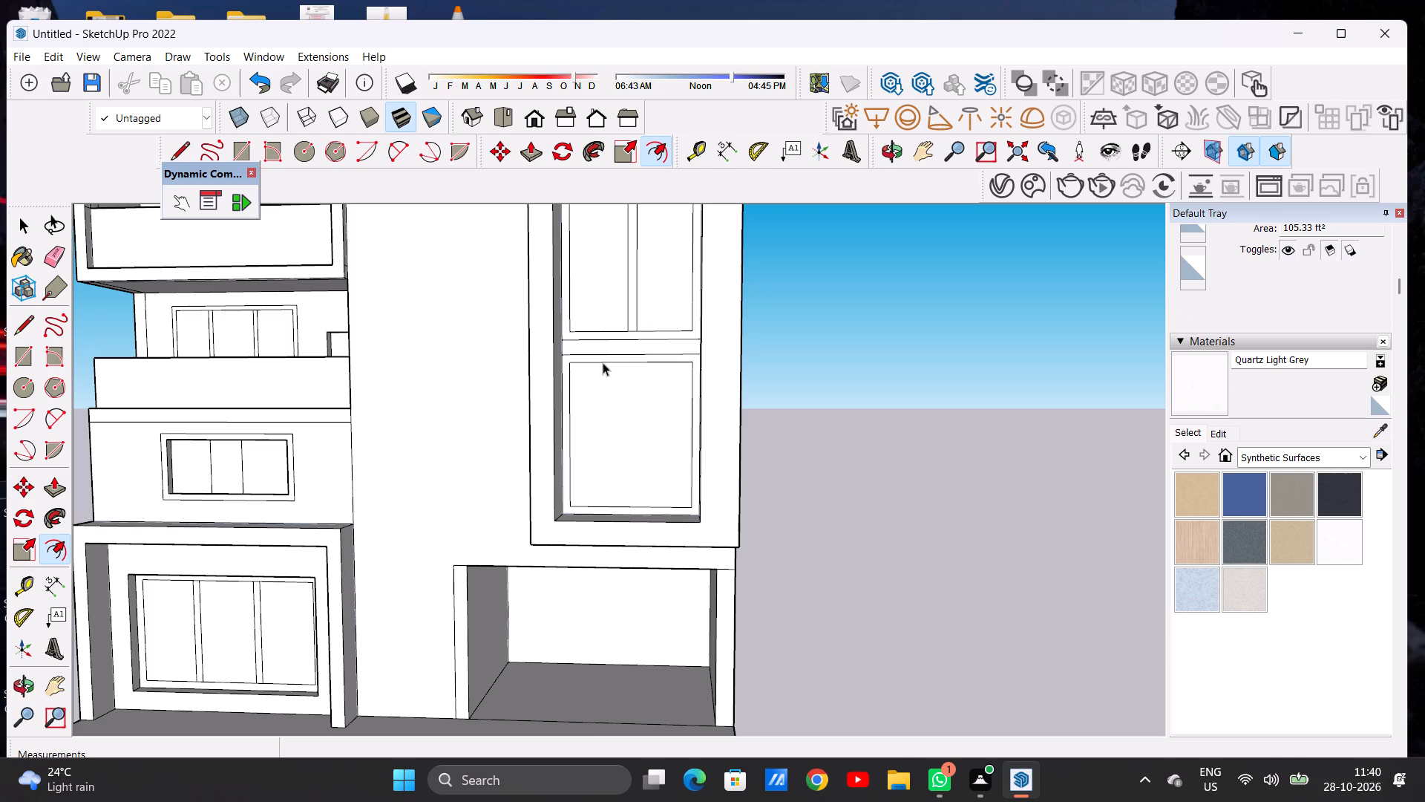
Draw two closely spaced vertical lines, about 10' long, down the bottom panel's inset rectangle to form a mullion.
type("L")
scroll(626, 422, "up", 4)
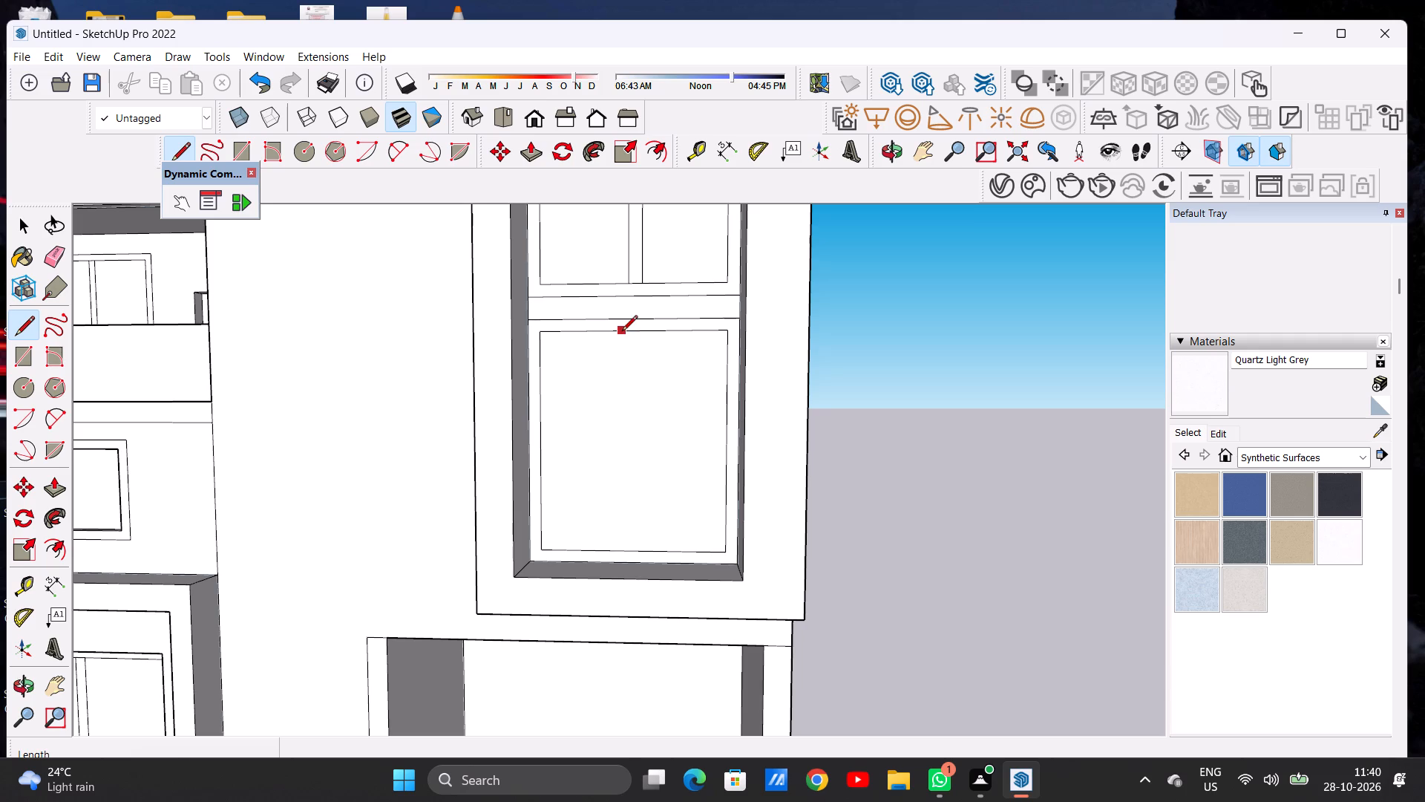
left_click(622, 332)
left_click(618, 547)
left_click(633, 330)
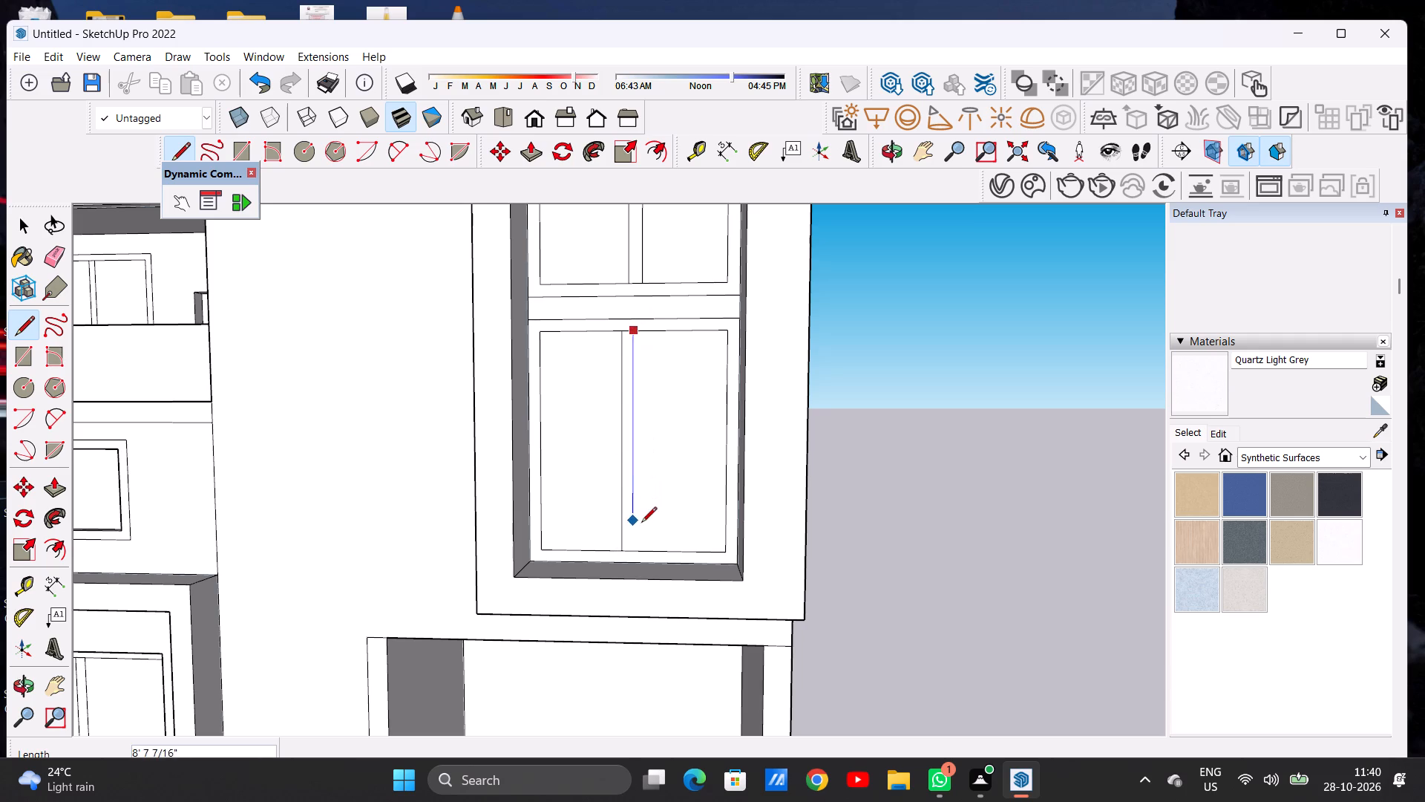
left_click(633, 544)
key("space")
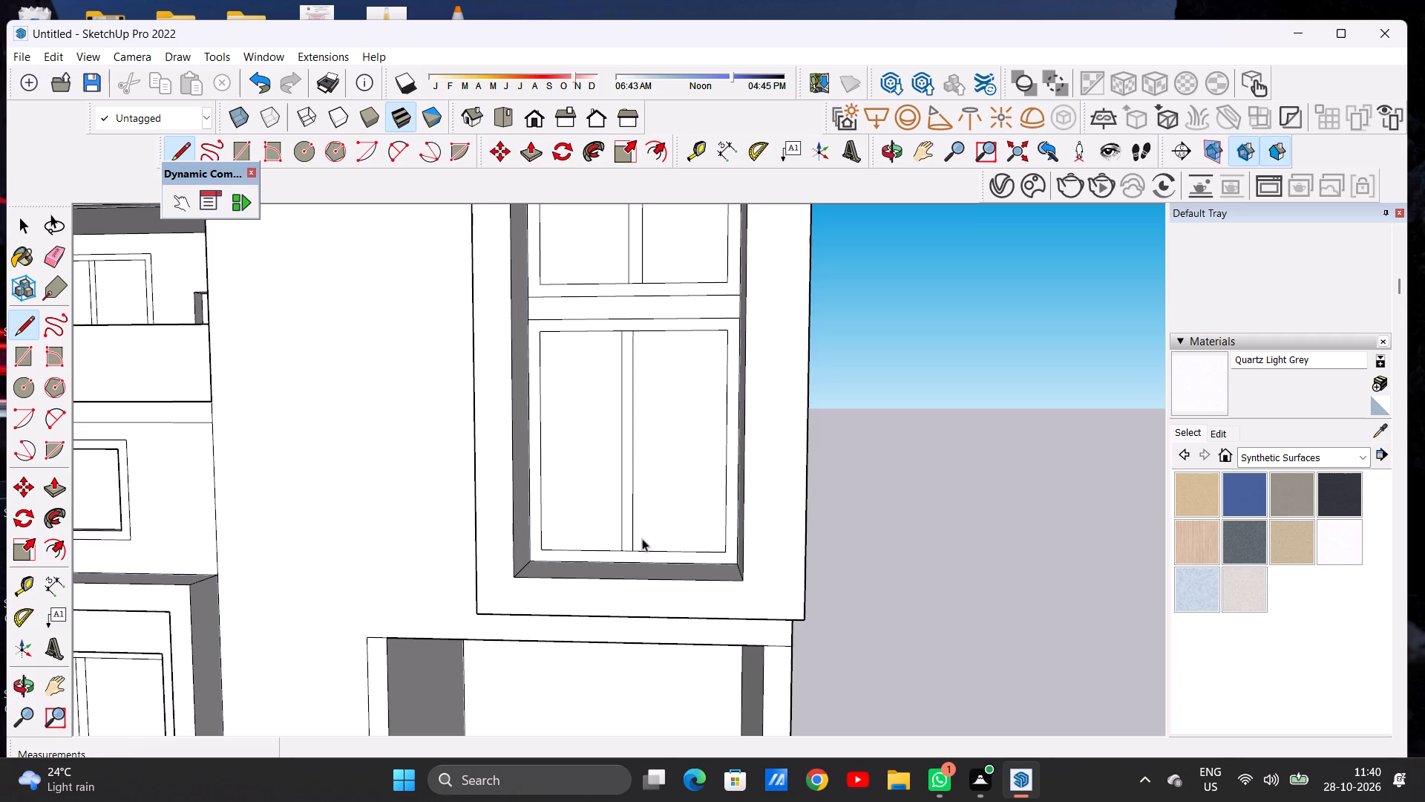
Move the mullion strip about 5" sideways to centre it in the bottom window.
double_click(627, 545)
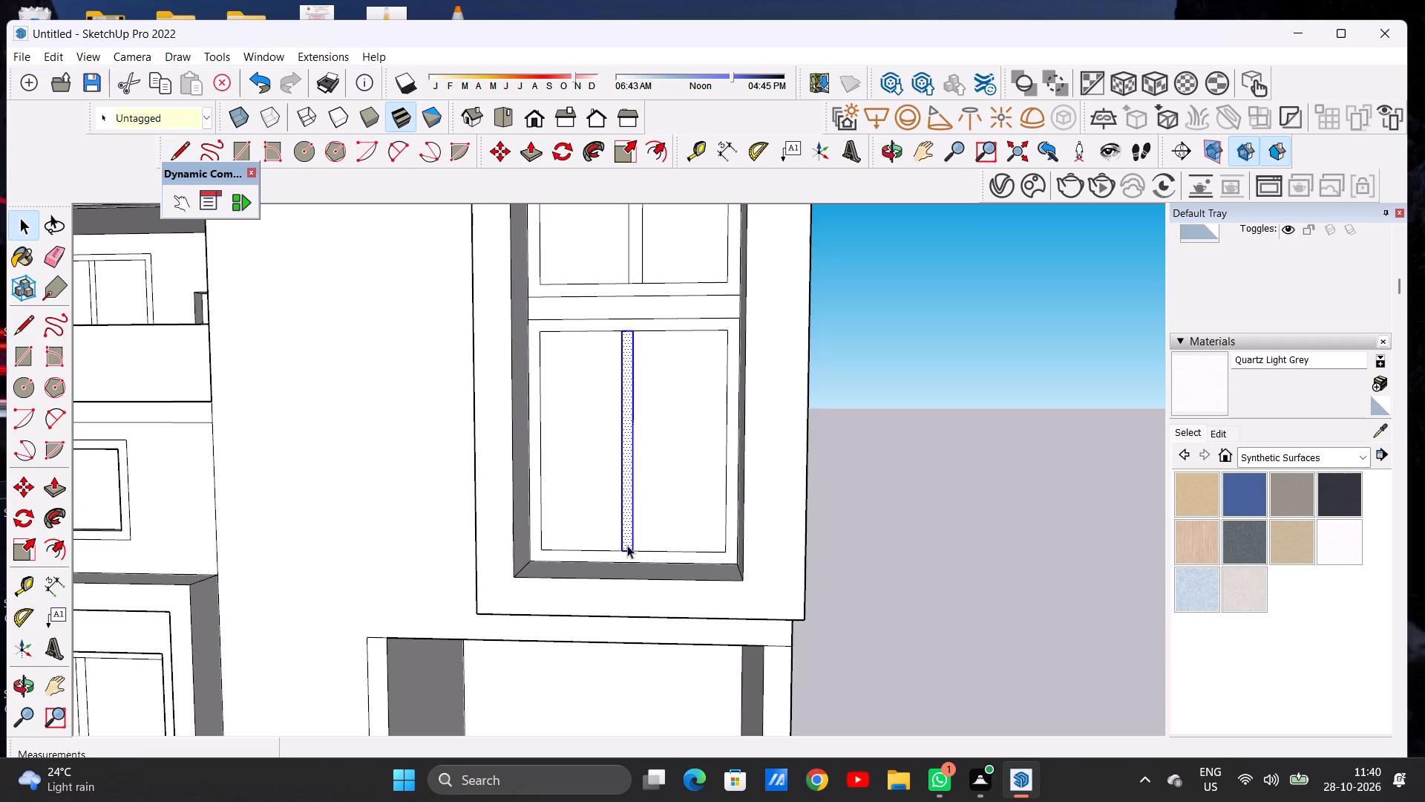
key("m")
left_click(634, 556)
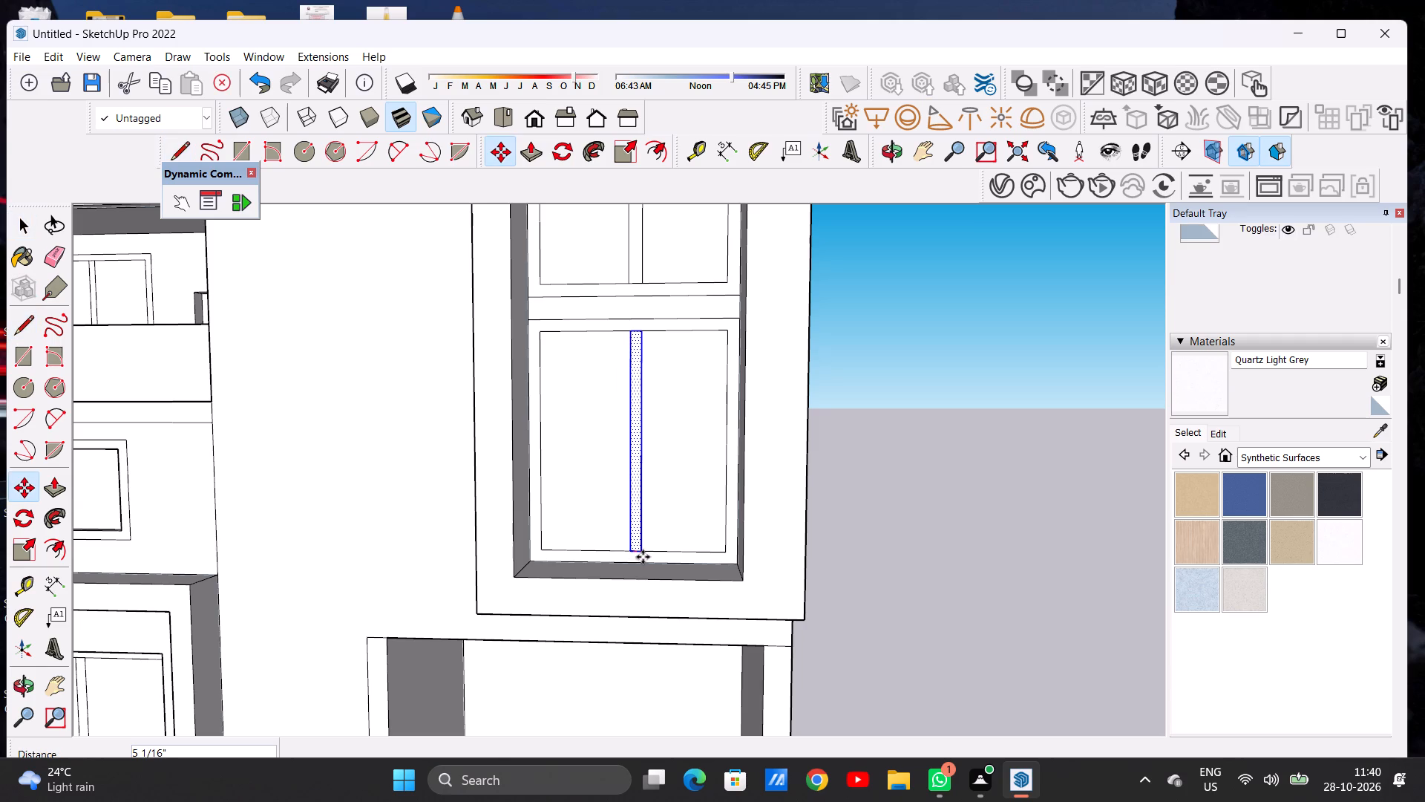
left_click(643, 557)
key("space")
left_click(888, 490)
Examine the whole front elevation with the framed windows in the tall block's recess.
scroll(732, 490, "down", 8)
scroll(643, 451, "down", 7)
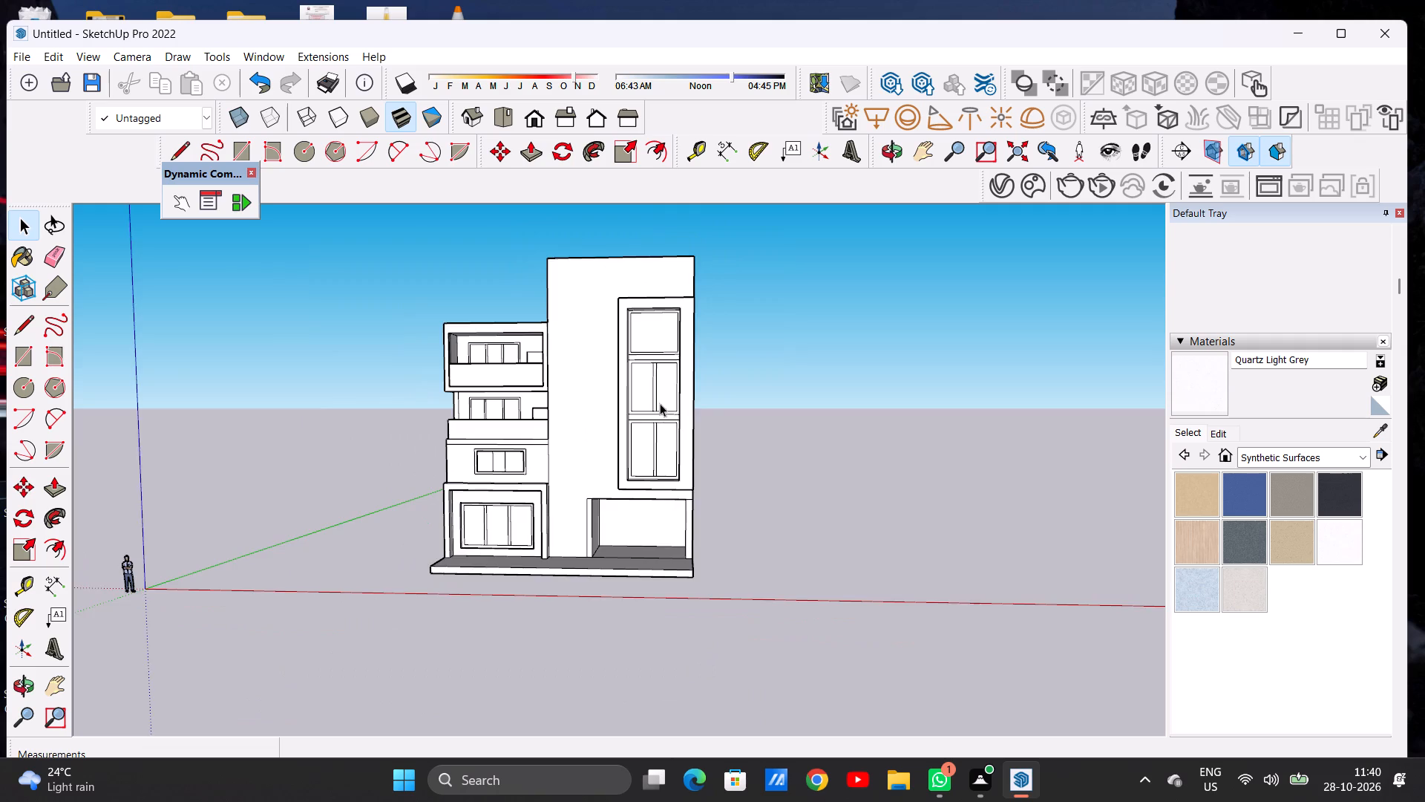
scroll(655, 397, "up", 5)
scroll(655, 397, "down", 1)
middle_click_drag(665, 420, 640, 408)
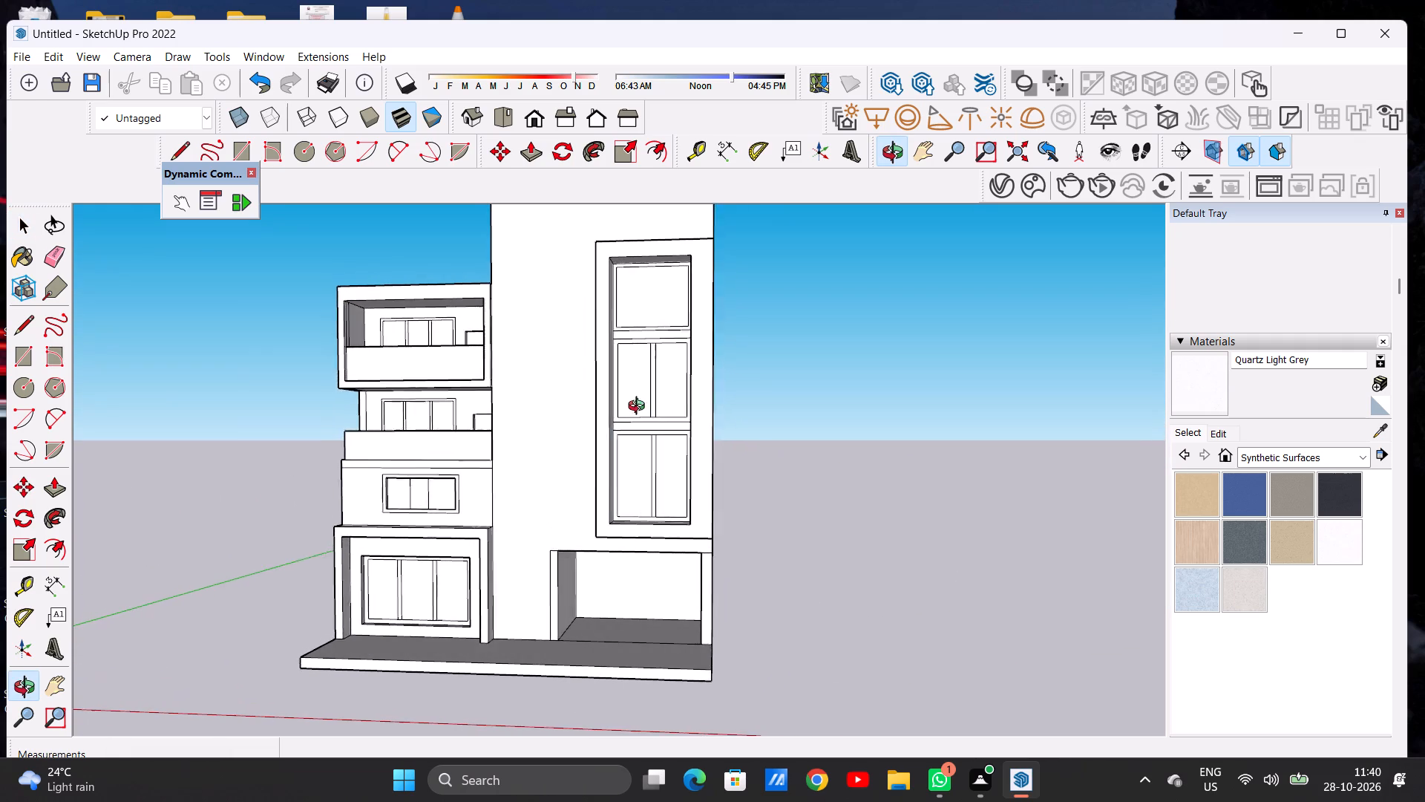
middle_click_drag(640, 408, 646, 414)
scroll(837, 408, "down", 8)
scroll(839, 414, "up", 1)
scroll(773, 411, "down", 2)
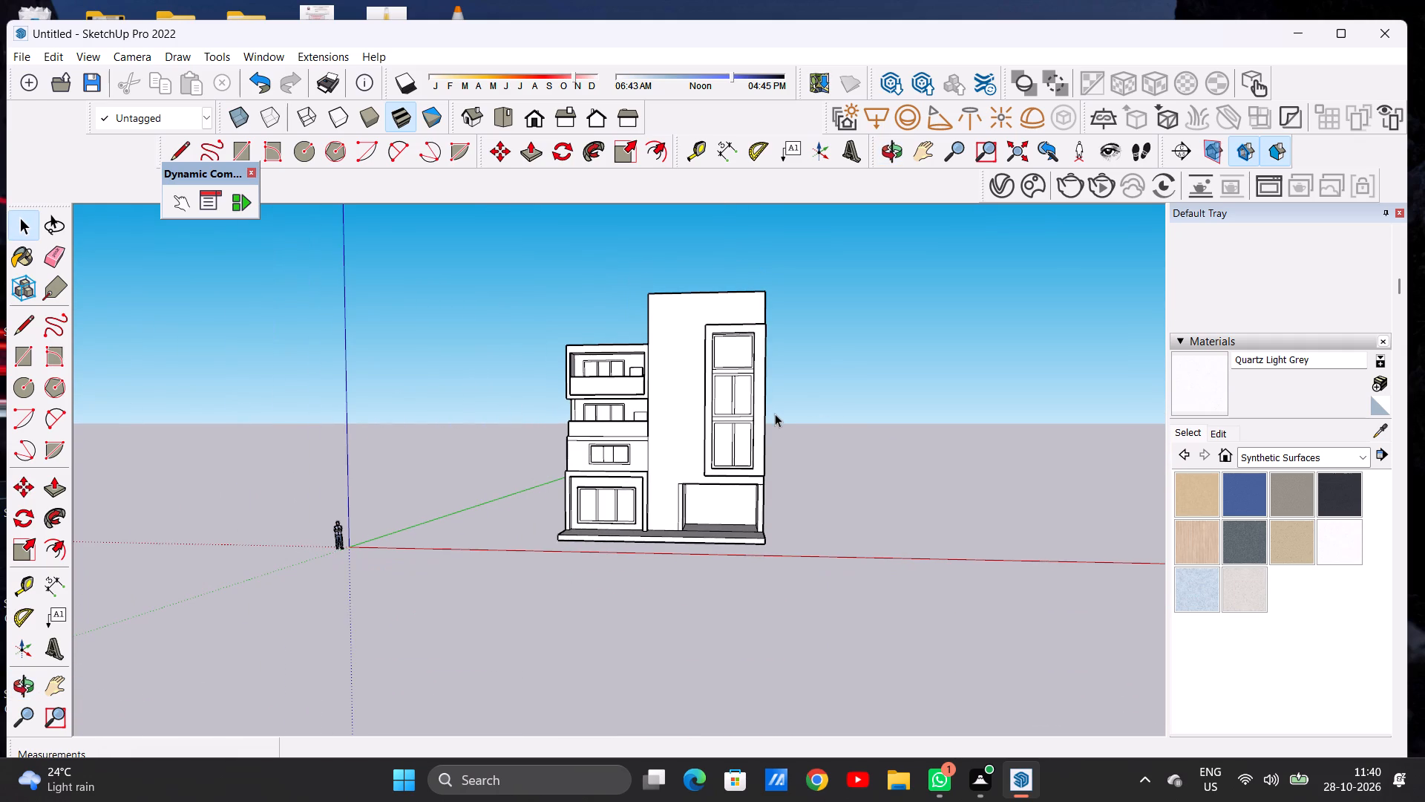
scroll(767, 402, "down", 5)
Lower the tall block's roof face about 3' with Push/Pull.
scroll(721, 368, "up", 8)
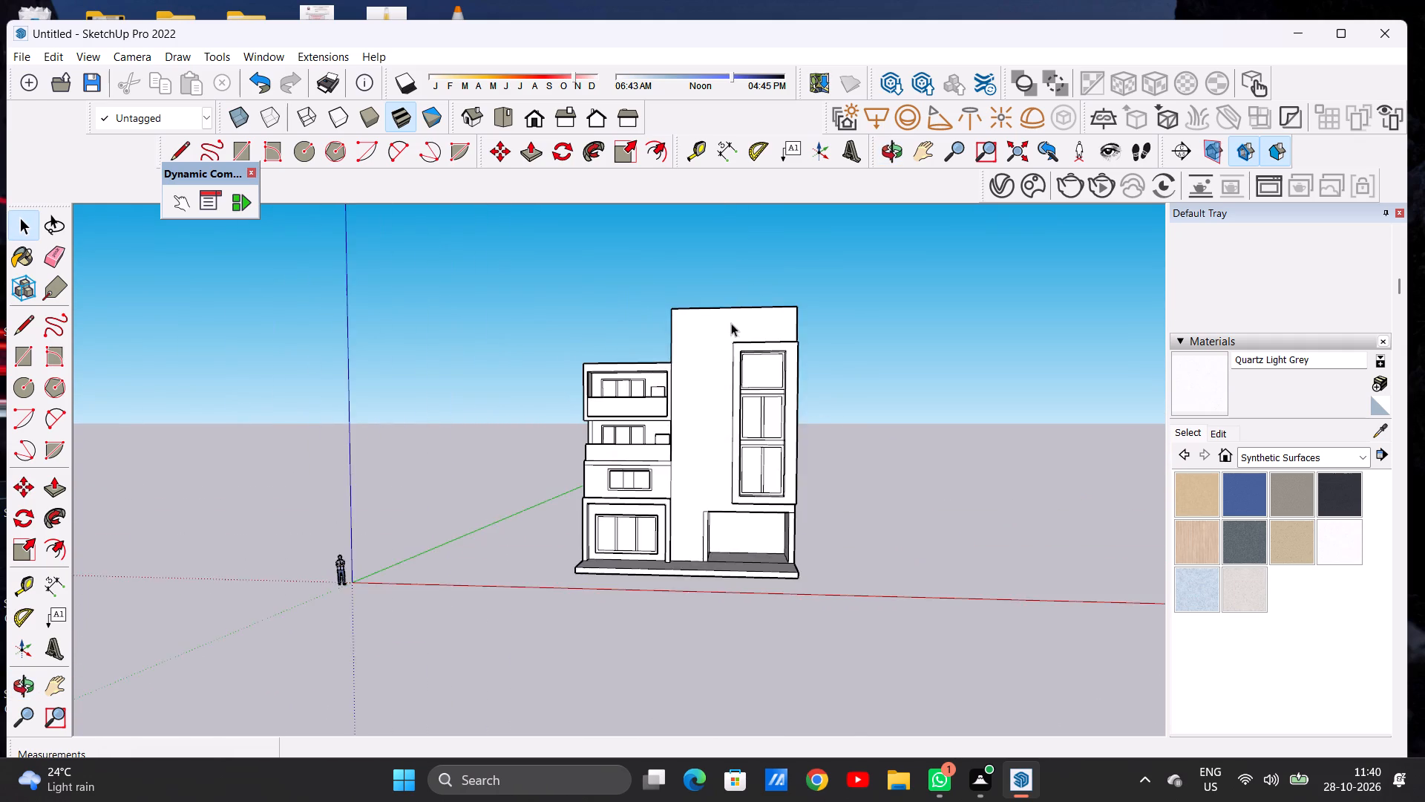
scroll(731, 323, "up", 3)
middle_click_drag(702, 321, 810, 418)
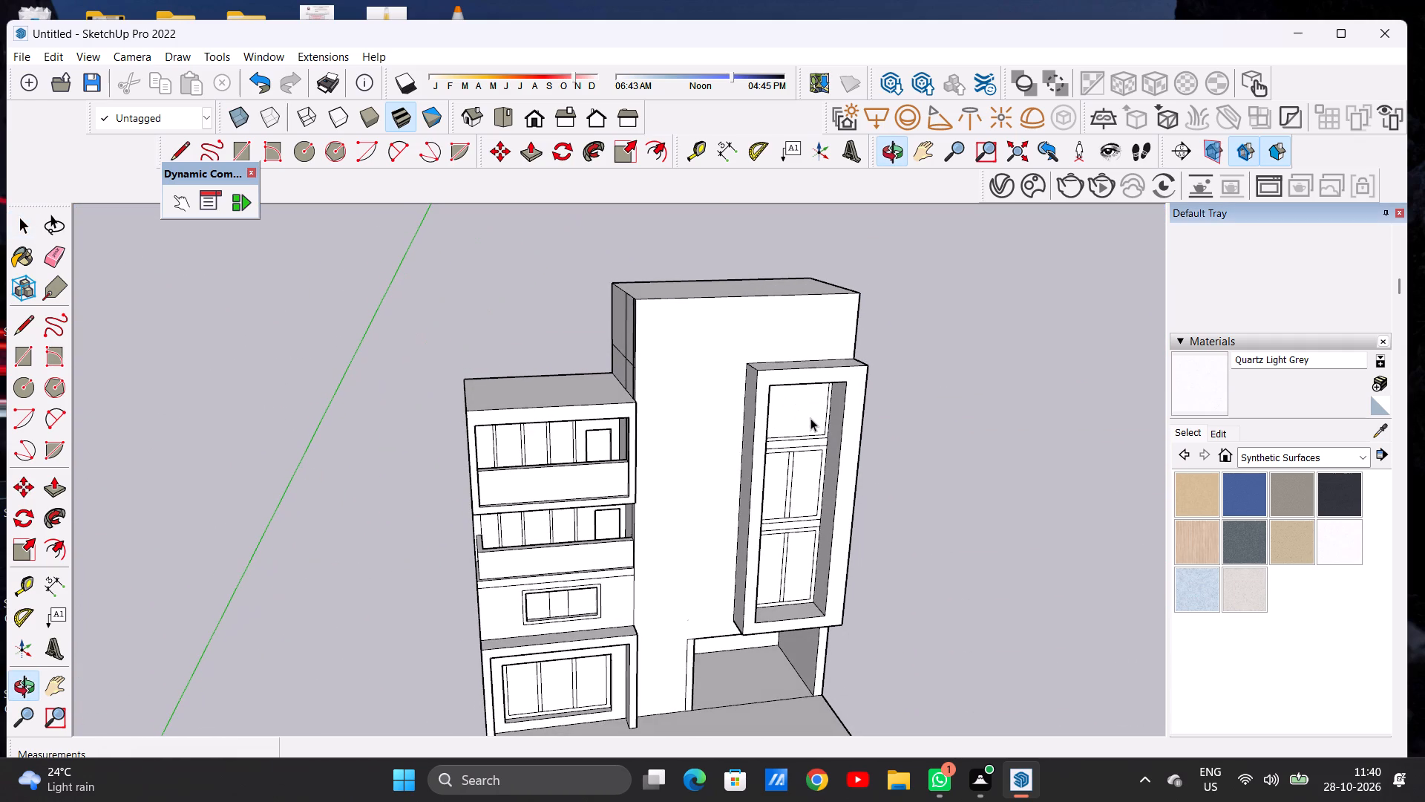
scroll(675, 318, "up", 3)
scroll(668, 315, "down", 1)
scroll(668, 315, "up", 1)
middle_click_drag(615, 348, 677, 358)
key("p")
scroll(683, 286, "up", 5)
left_click(678, 286)
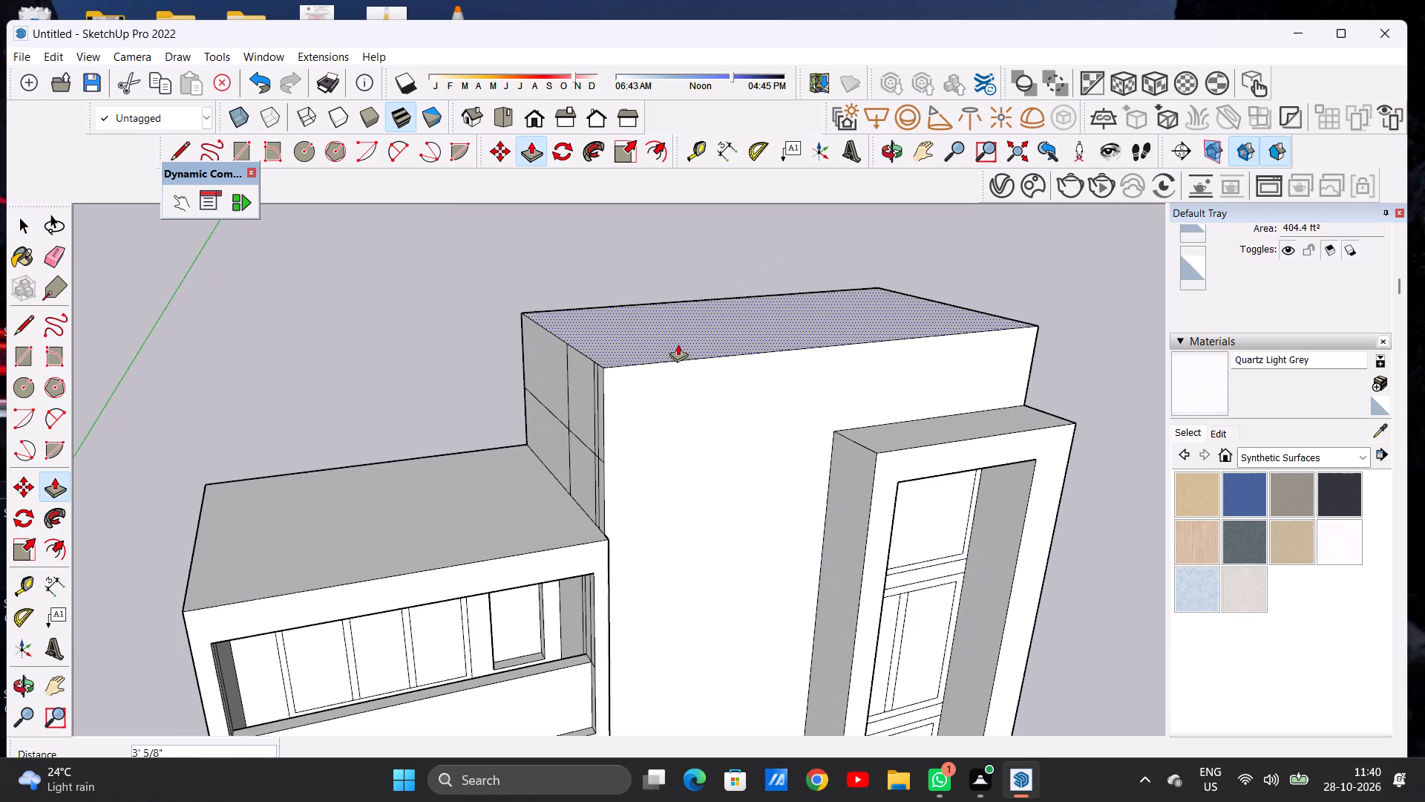
left_click(678, 348)
Pull the tall block's roof face upward as a separate shallow band along the top of the walls.
left_click(675, 343)
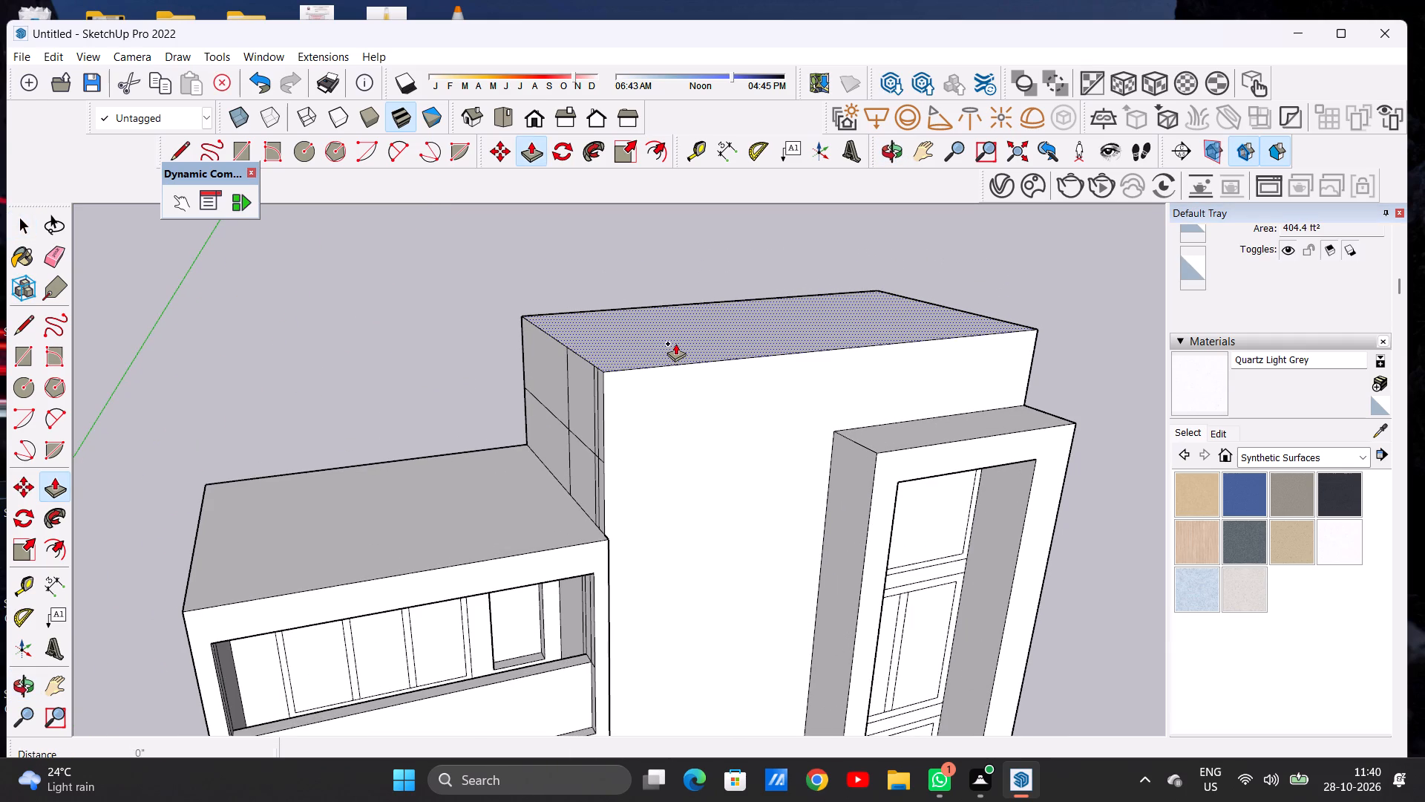
left_click(680, 321)
key("space")
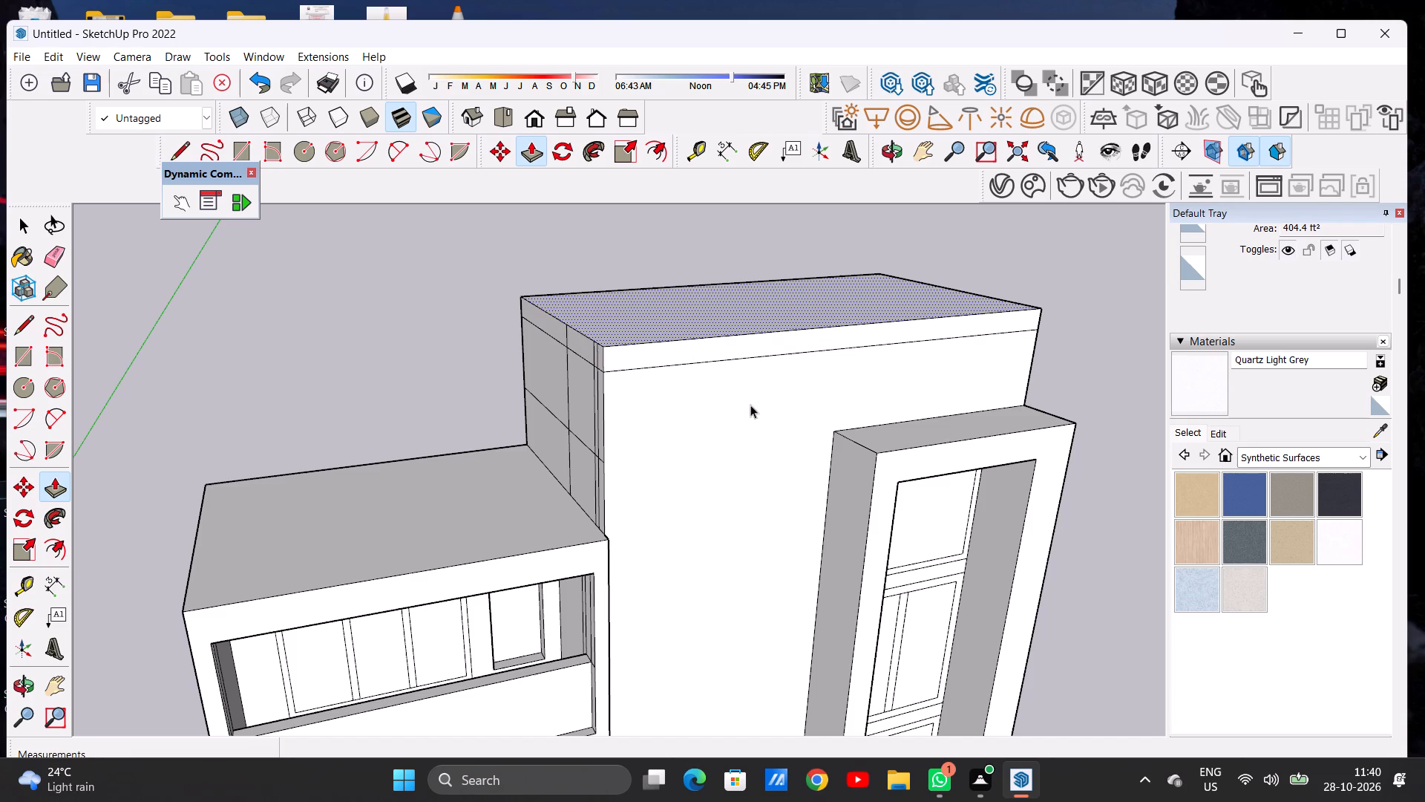
Erase the stray vertical and sloping lines on the tall block's side wall above the lower roof, keeping the roof band's edge.
middle_click_drag(750, 408, 831, 358)
scroll(643, 351, "up", 4)
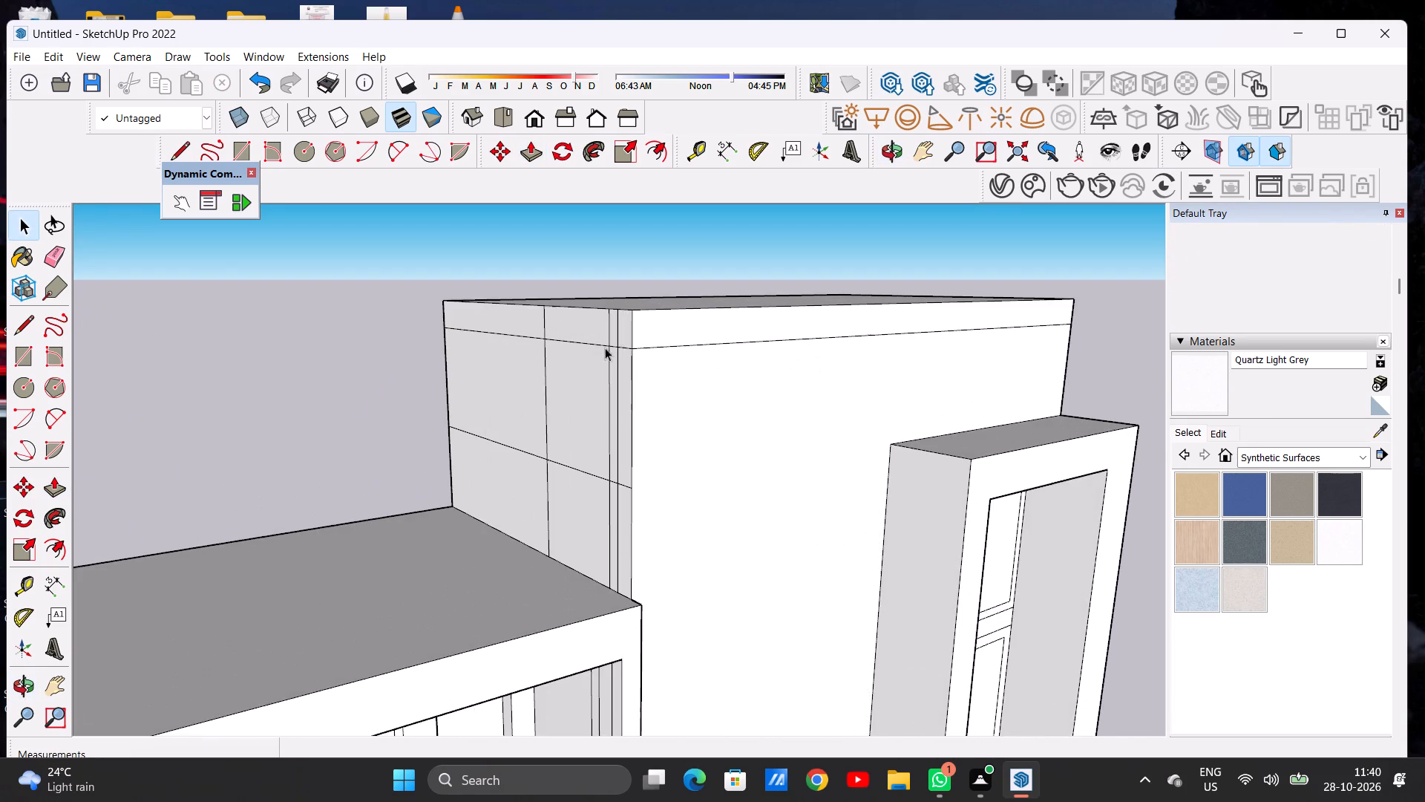
middle_click_drag(619, 355, 646, 363)
key("e")
scroll(642, 338, "up", 7)
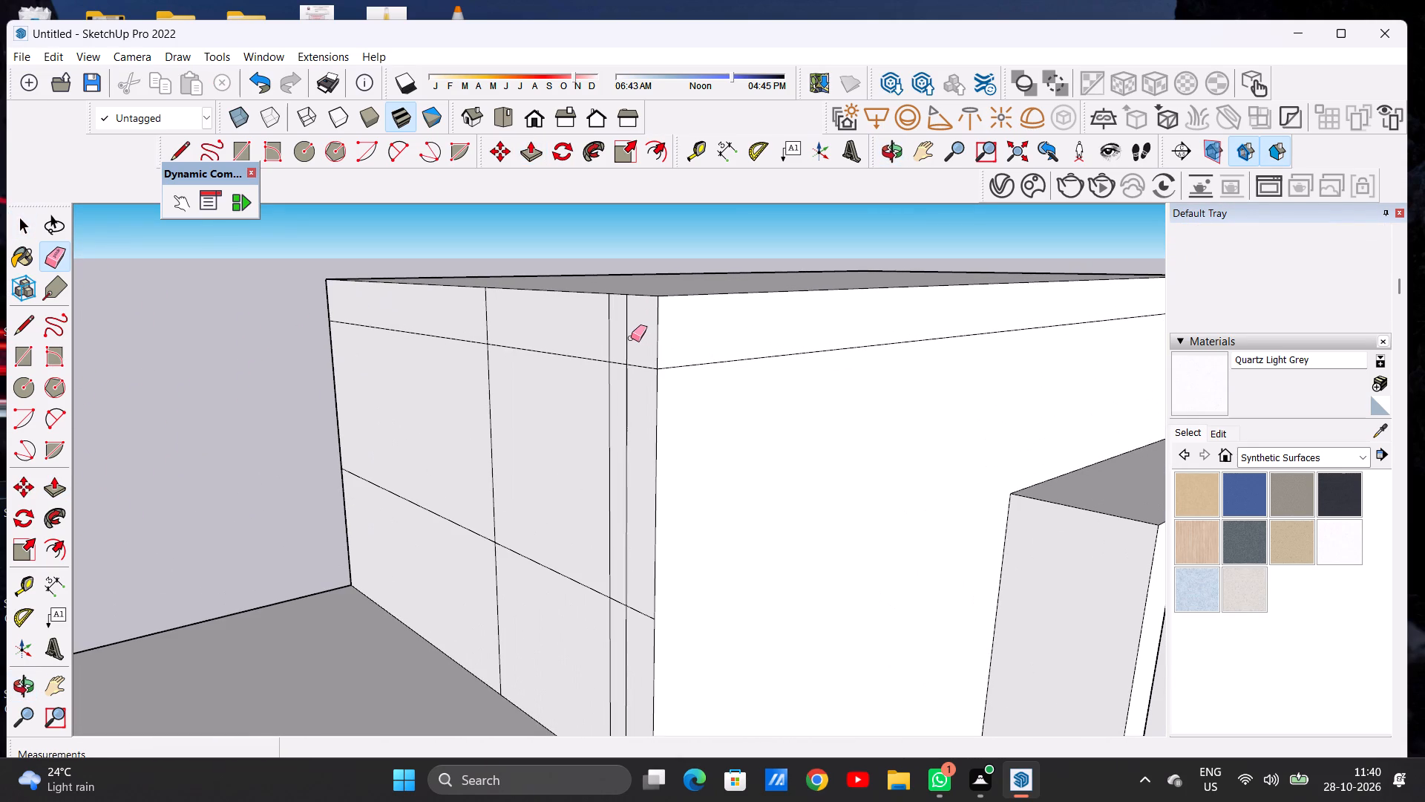
left_click(631, 338)
left_click_drag(631, 338, 603, 333)
left_click_drag(604, 333, 630, 336)
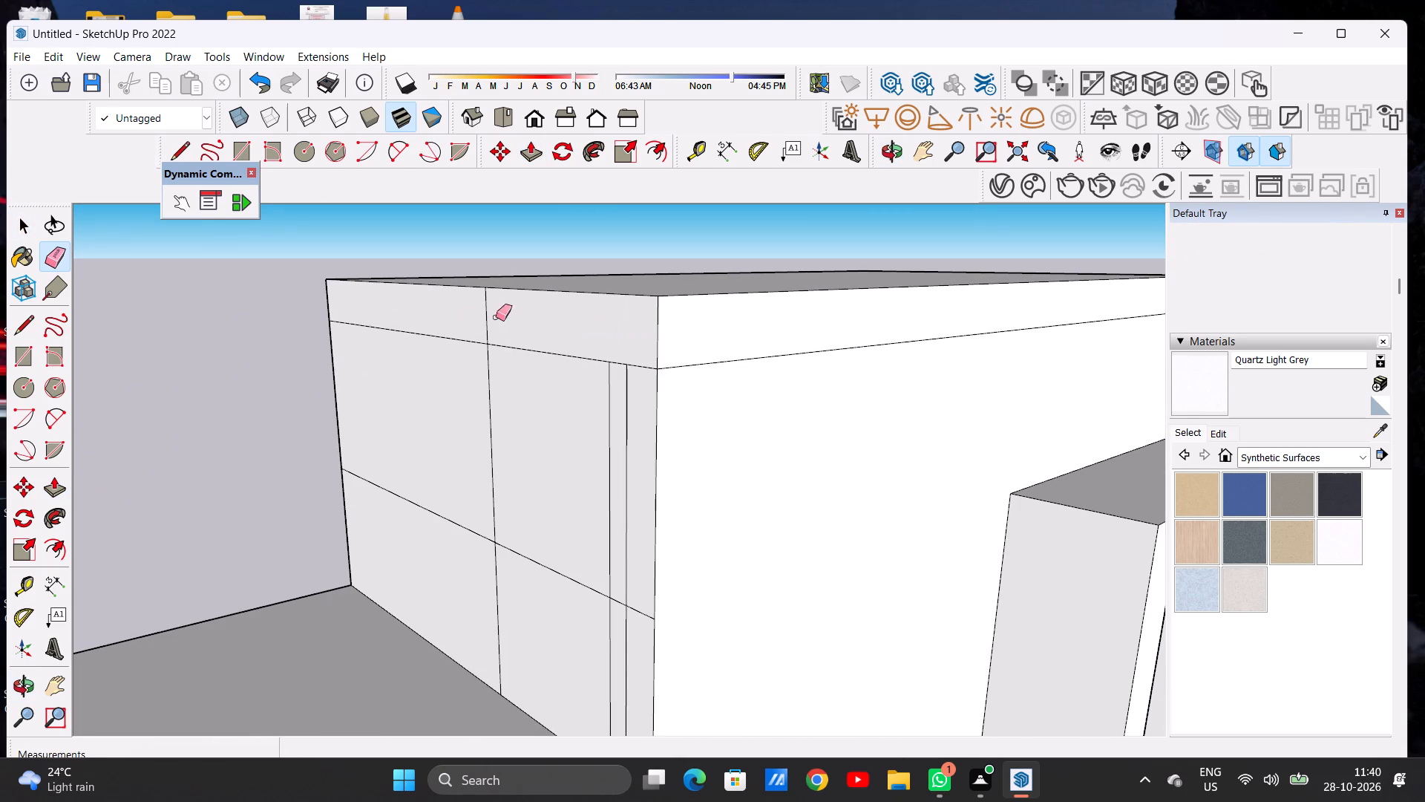
left_click_drag(479, 317, 511, 317)
left_click_drag(481, 415, 497, 428)
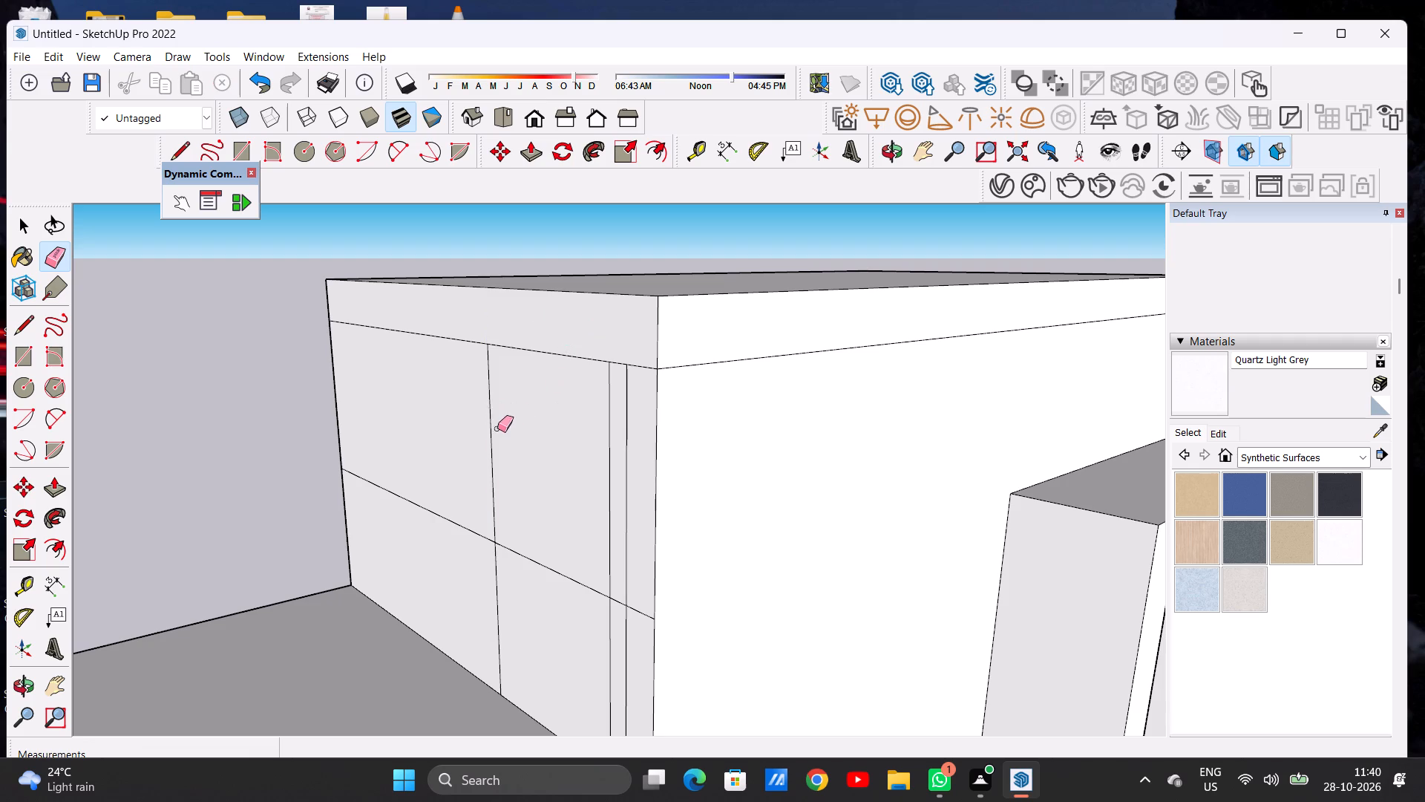
left_click_drag(497, 428, 504, 437)
left_click_drag(488, 469, 481, 555)
left_click_drag(520, 553, 515, 577)
left_click_drag(502, 577, 484, 584)
left_click_drag(637, 509, 595, 522)
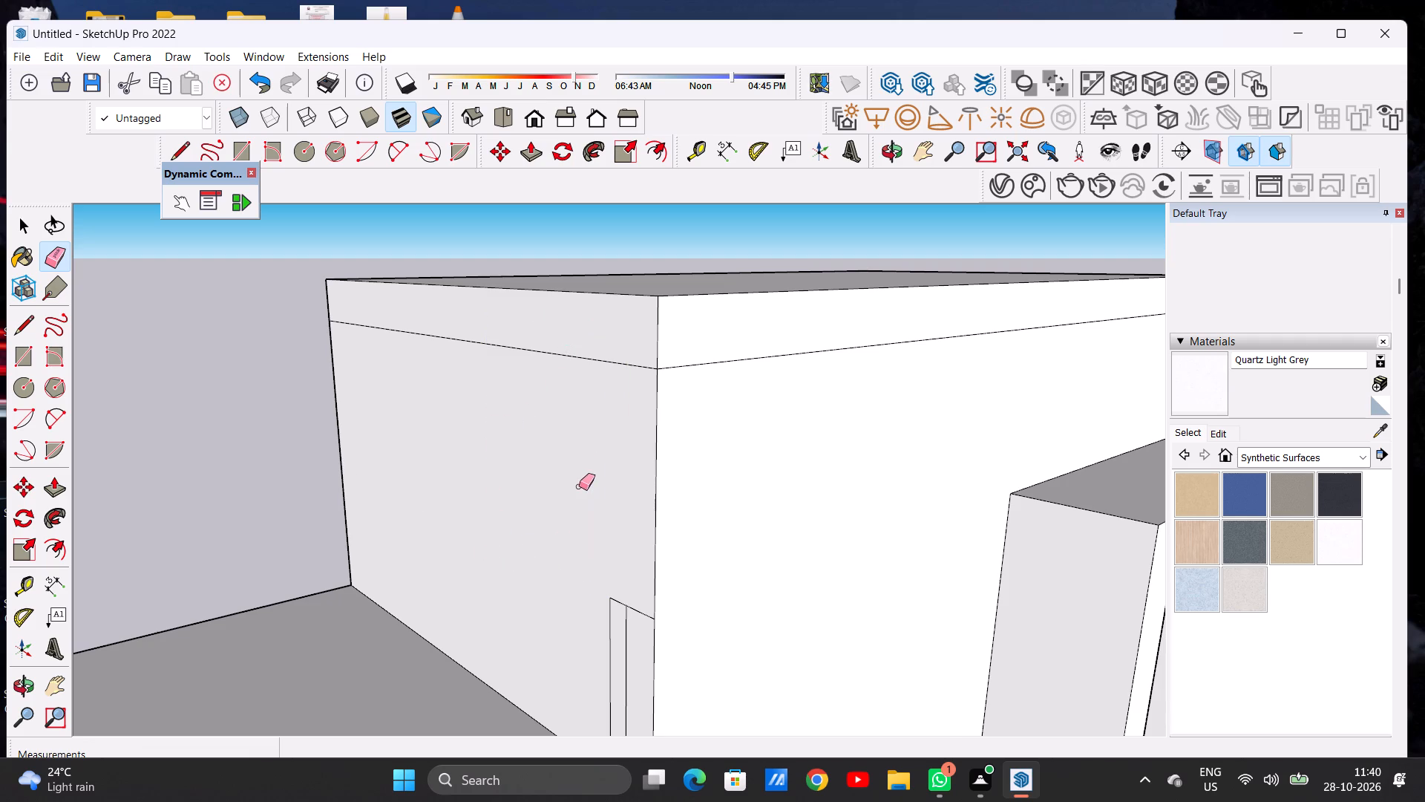
scroll(582, 431, "down", 6)
scroll(614, 548, "up", 5)
left_click_drag(615, 554, 578, 551)
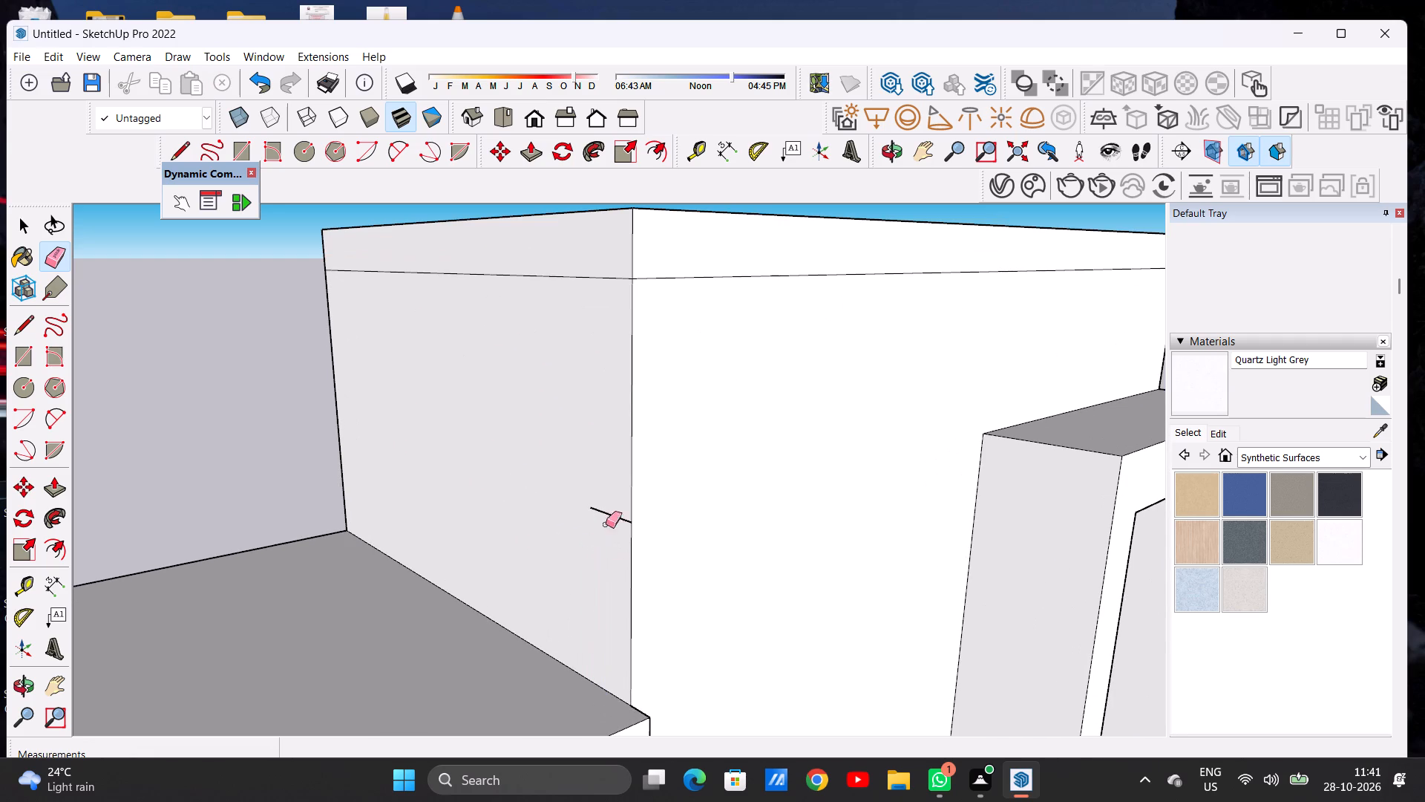
left_click_drag(614, 507, 617, 539)
key("space")
Pull the front and side faces of the tall block's roof band outward past the walls to form an overhanging cornice.
scroll(588, 485, "down", 16)
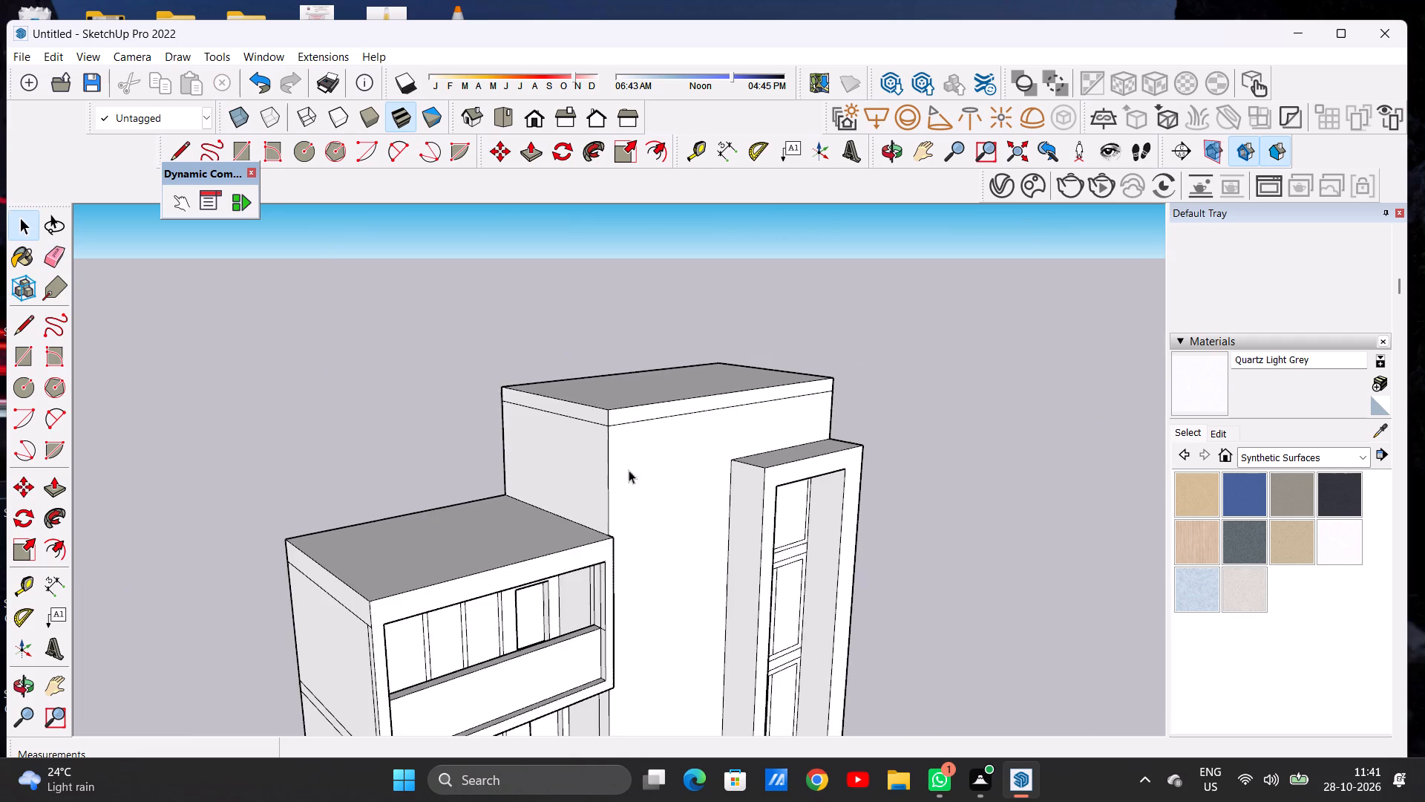
middle_click_drag(629, 518, 384, 527)
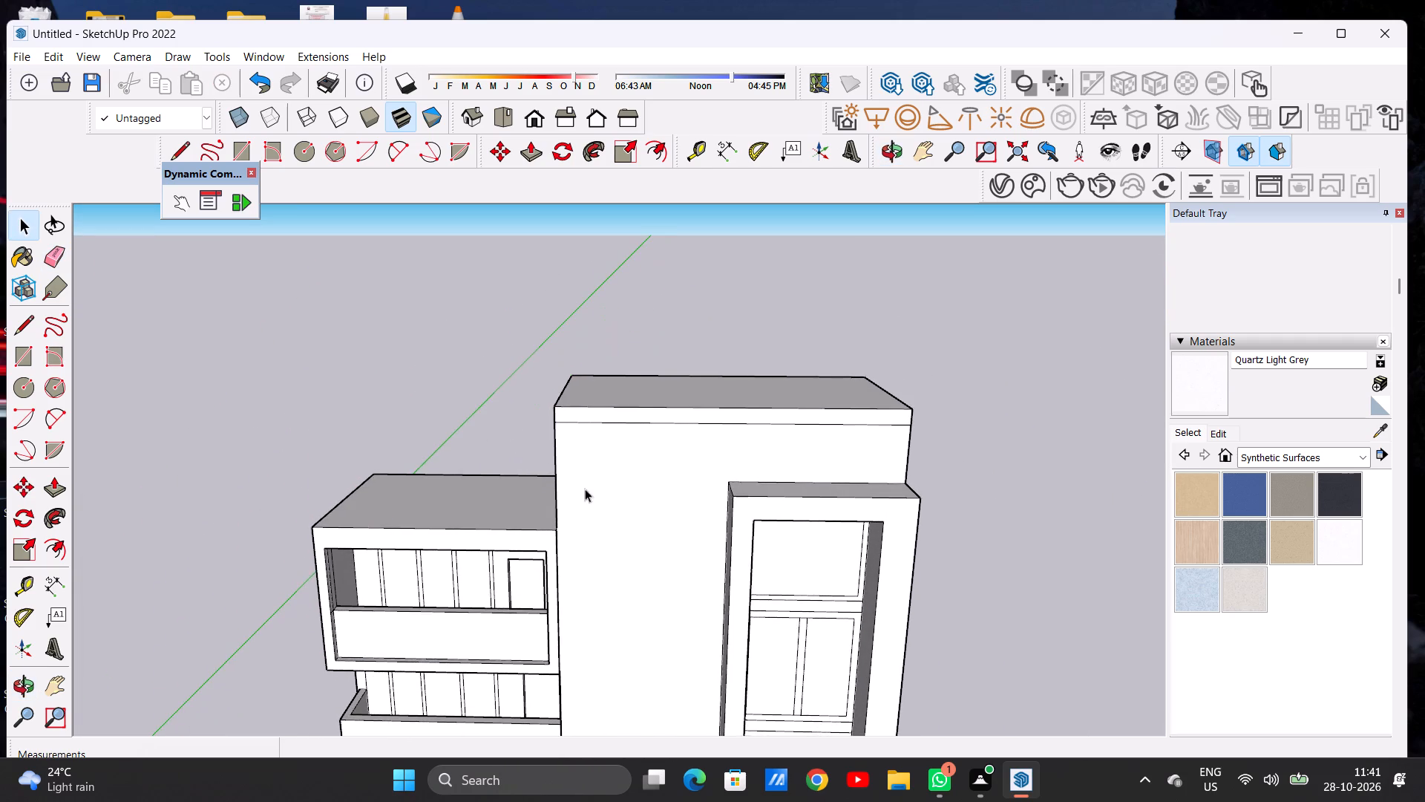
scroll(598, 486, "down", 4)
middle_click_drag(628, 509, 789, 457)
scroll(617, 432, "up", 3)
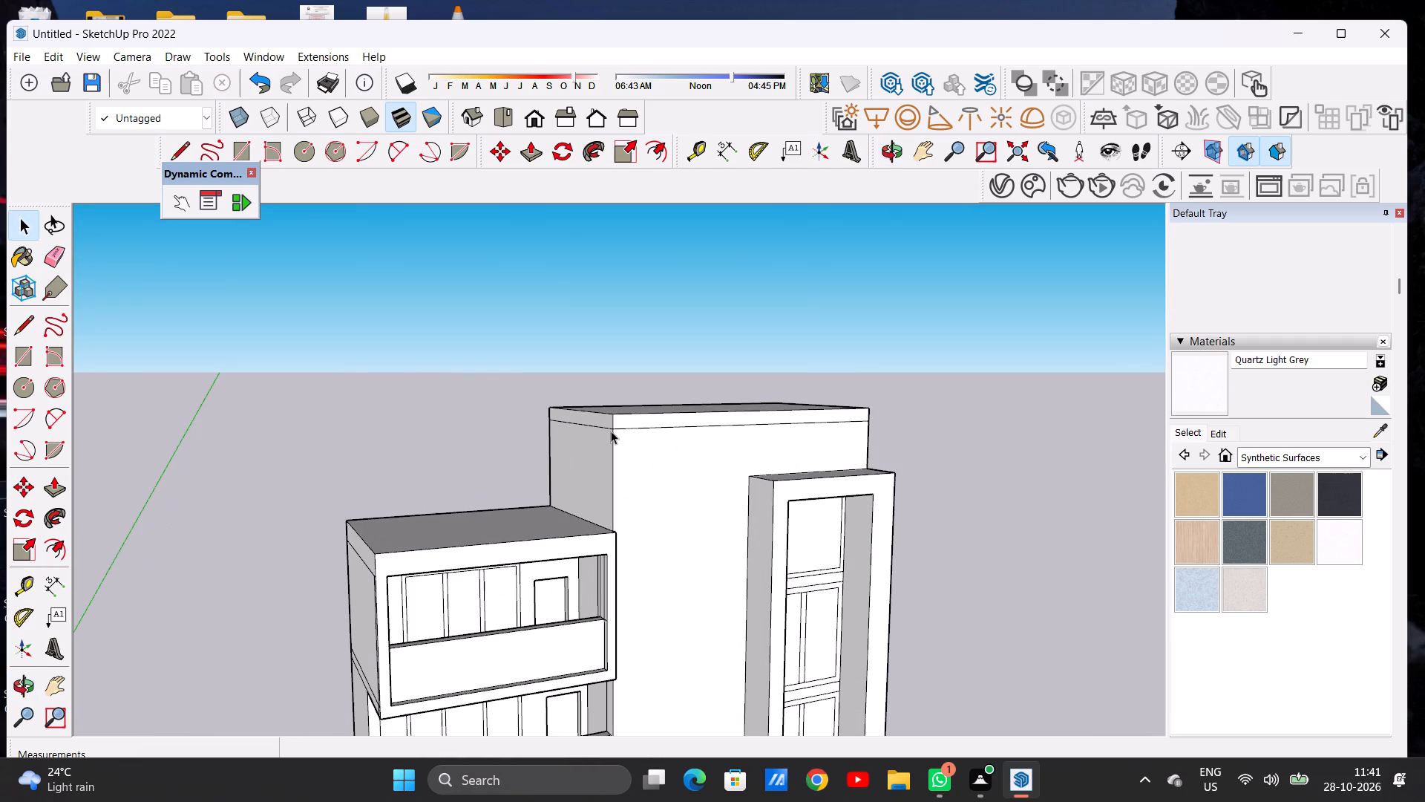
middle_click(645, 469)
key("p")
scroll(610, 417, "up", 11)
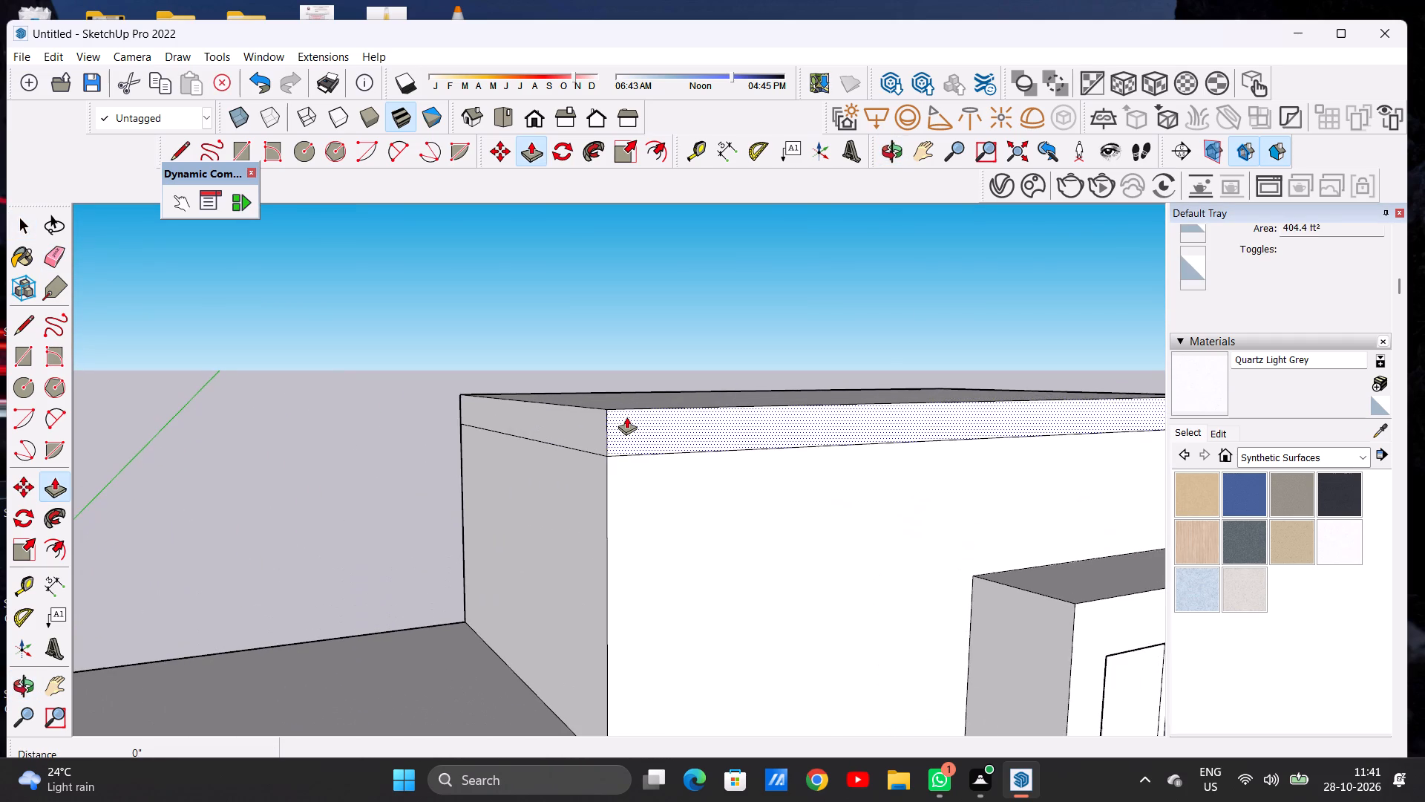
left_click(626, 417)
left_click(660, 431)
left_click(635, 431)
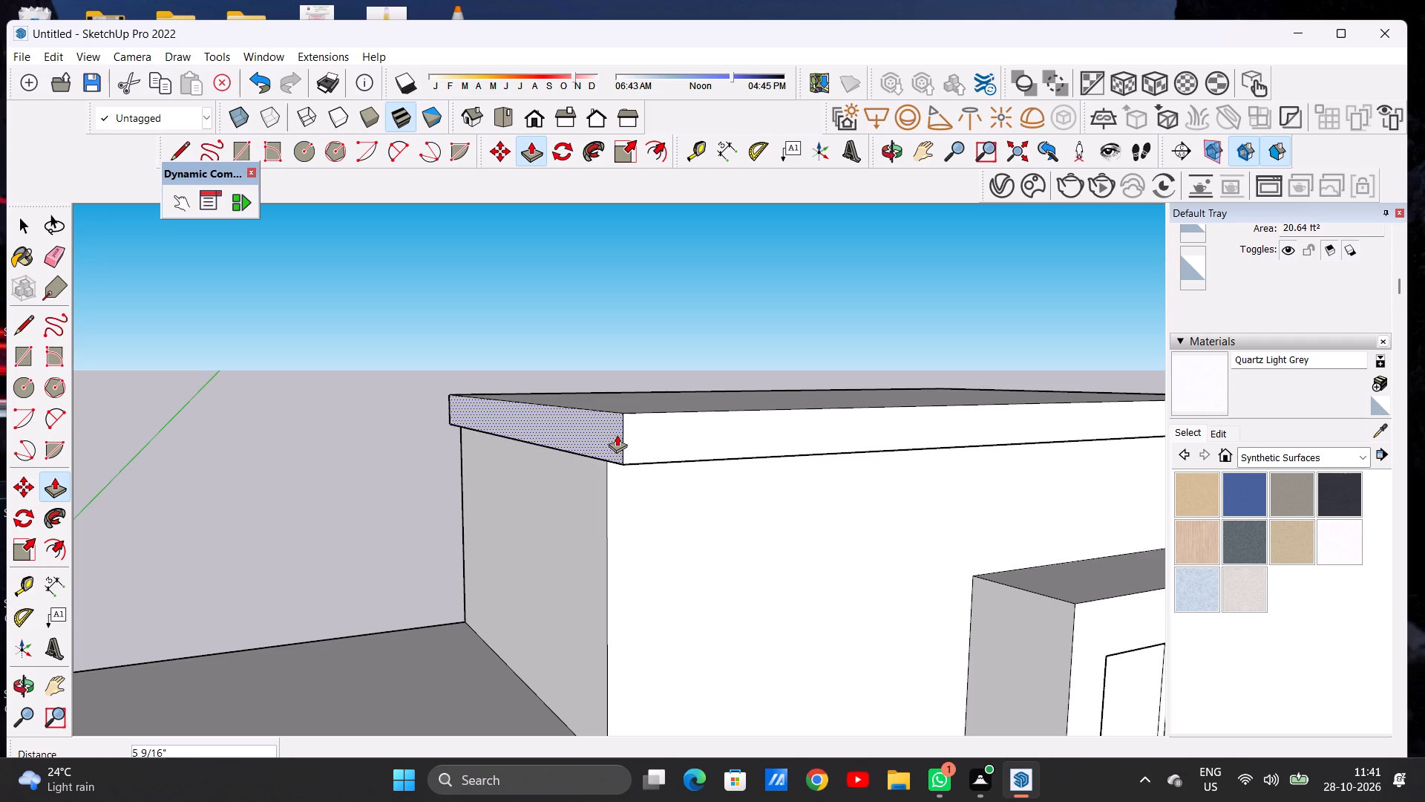
left_click(594, 440)
key("space")
Examine the tall block's overhanging roof band and its proportions against the whole front elevation.
scroll(638, 436, "down", 6)
scroll(638, 436, "up", 1)
scroll(638, 436, "down", 1)
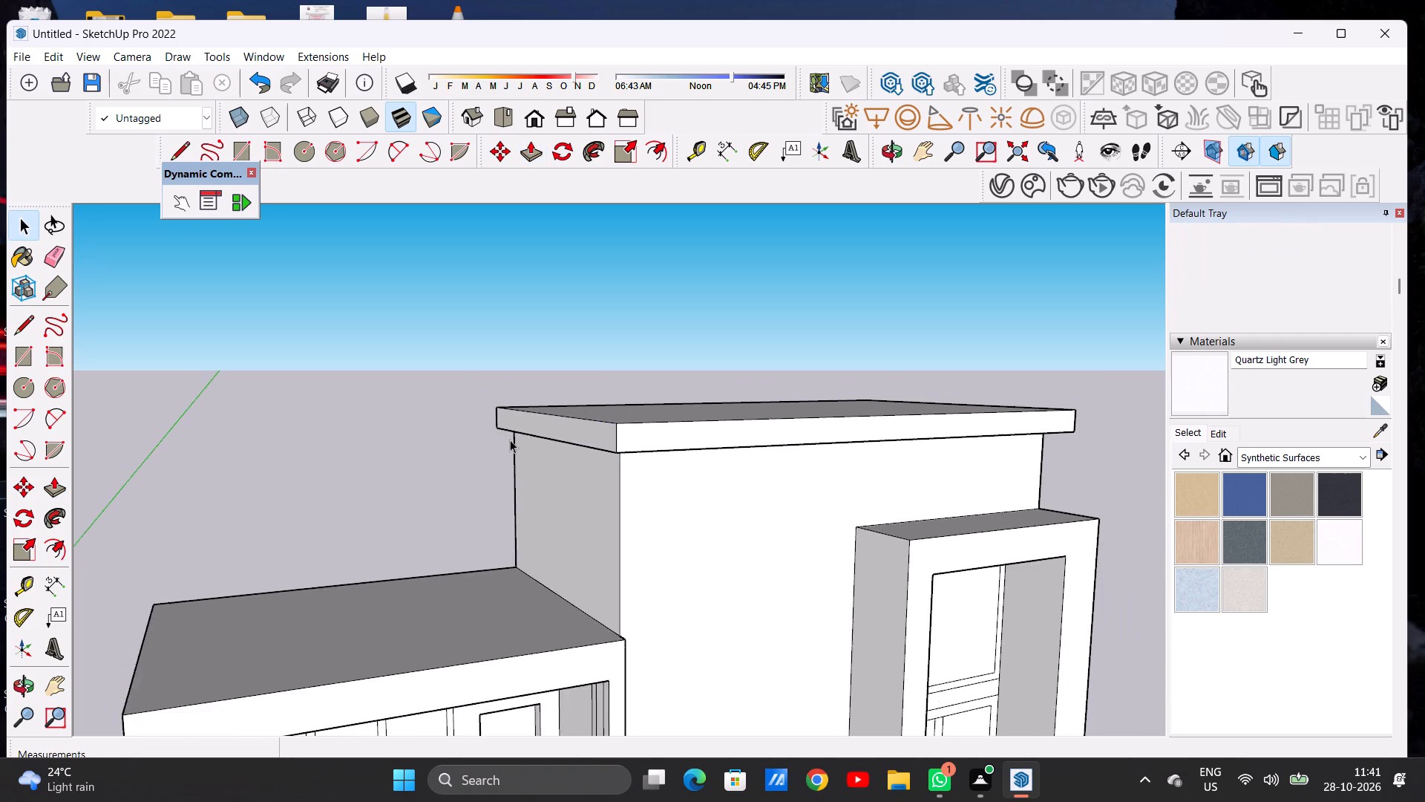
middle_click_drag(510, 441, 328, 393)
scroll(496, 428, "down", 4)
scroll(511, 426, "up", 1)
scroll(516, 423, "down", 2)
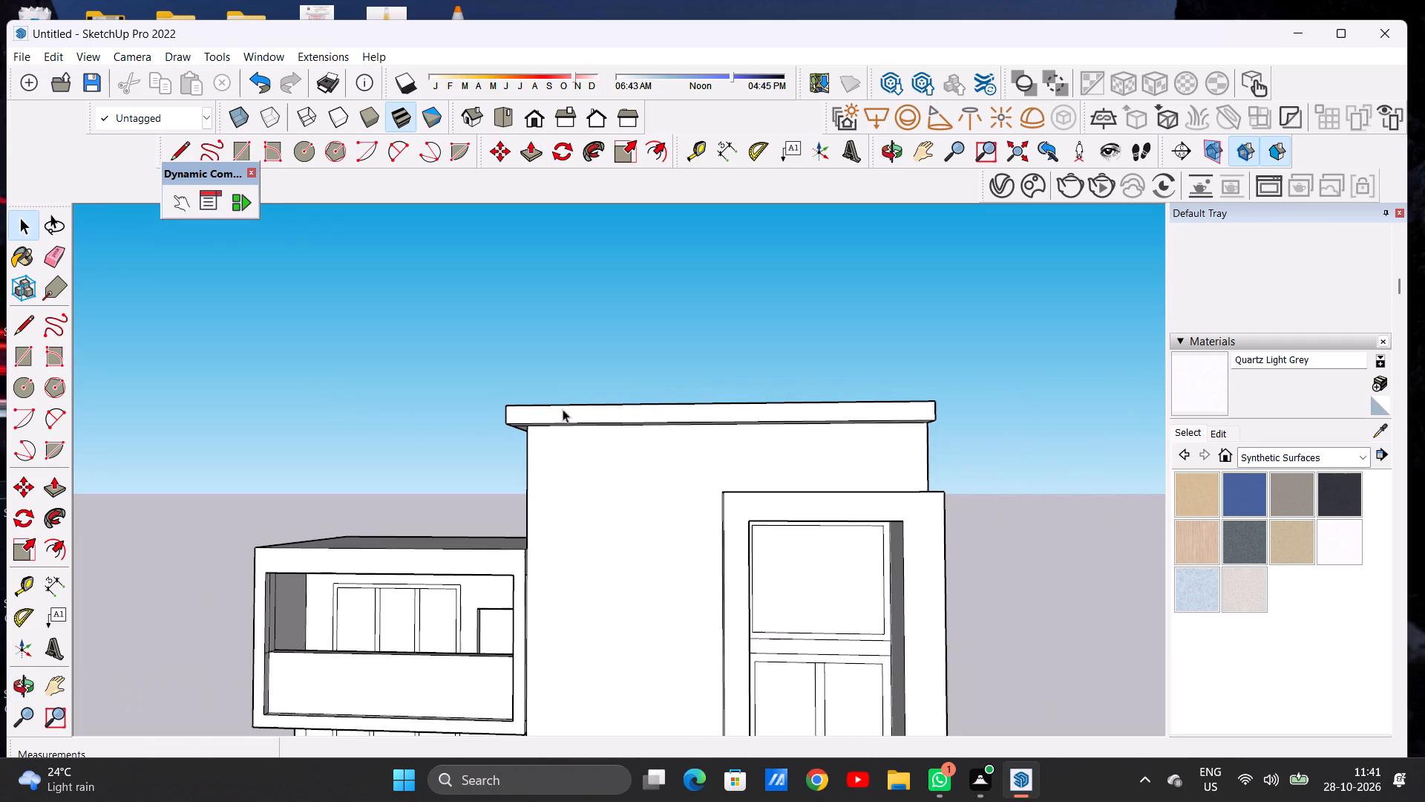
middle_click_drag(715, 431, 712, 421)
scroll(711, 426, "down", 5)
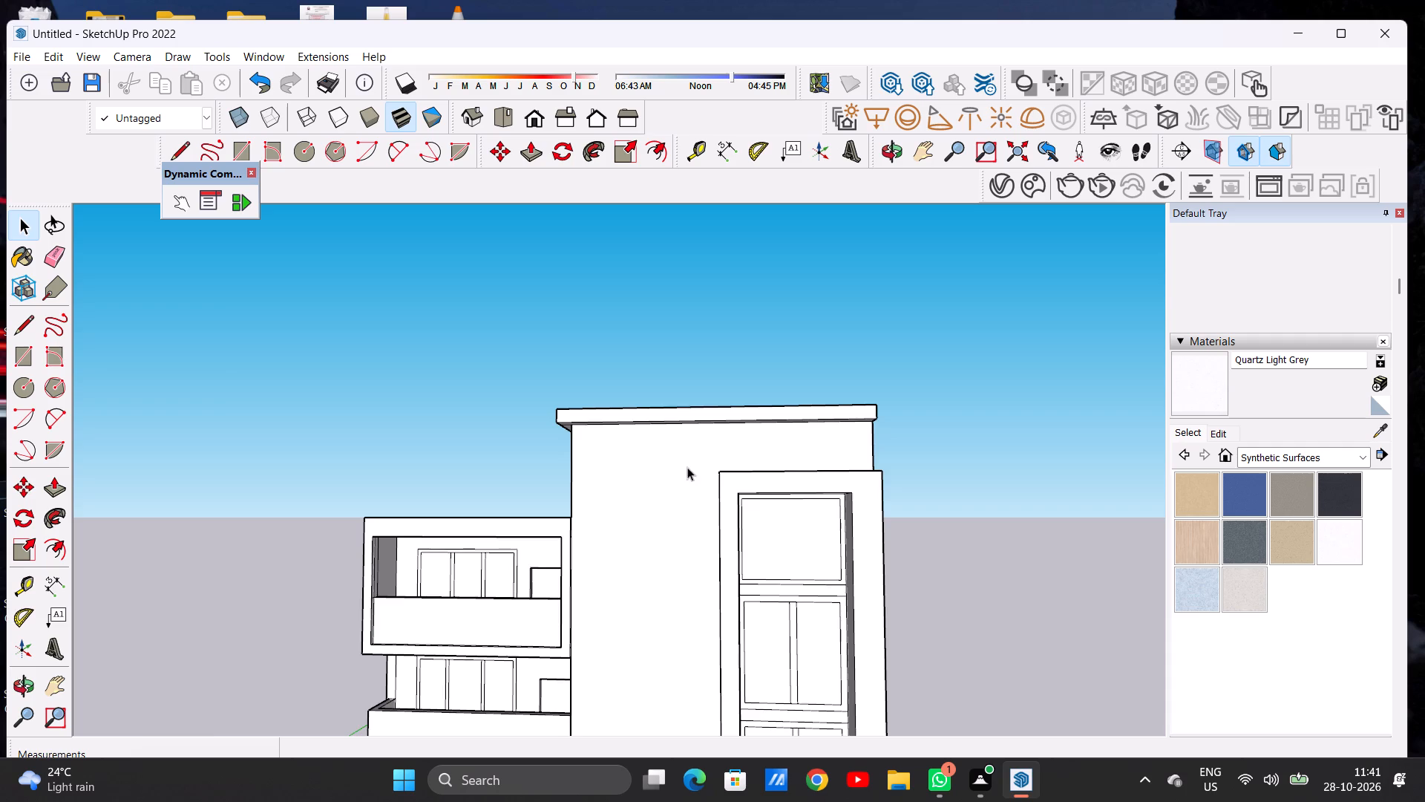
scroll(715, 472, "down", 6)
scroll(835, 435, "down", 3)
scroll(700, 527, "up", 4)
scroll(707, 478, "down", 5)
middle_click_drag(715, 460, 712, 498)
middle_click_drag(728, 515, 727, 503)
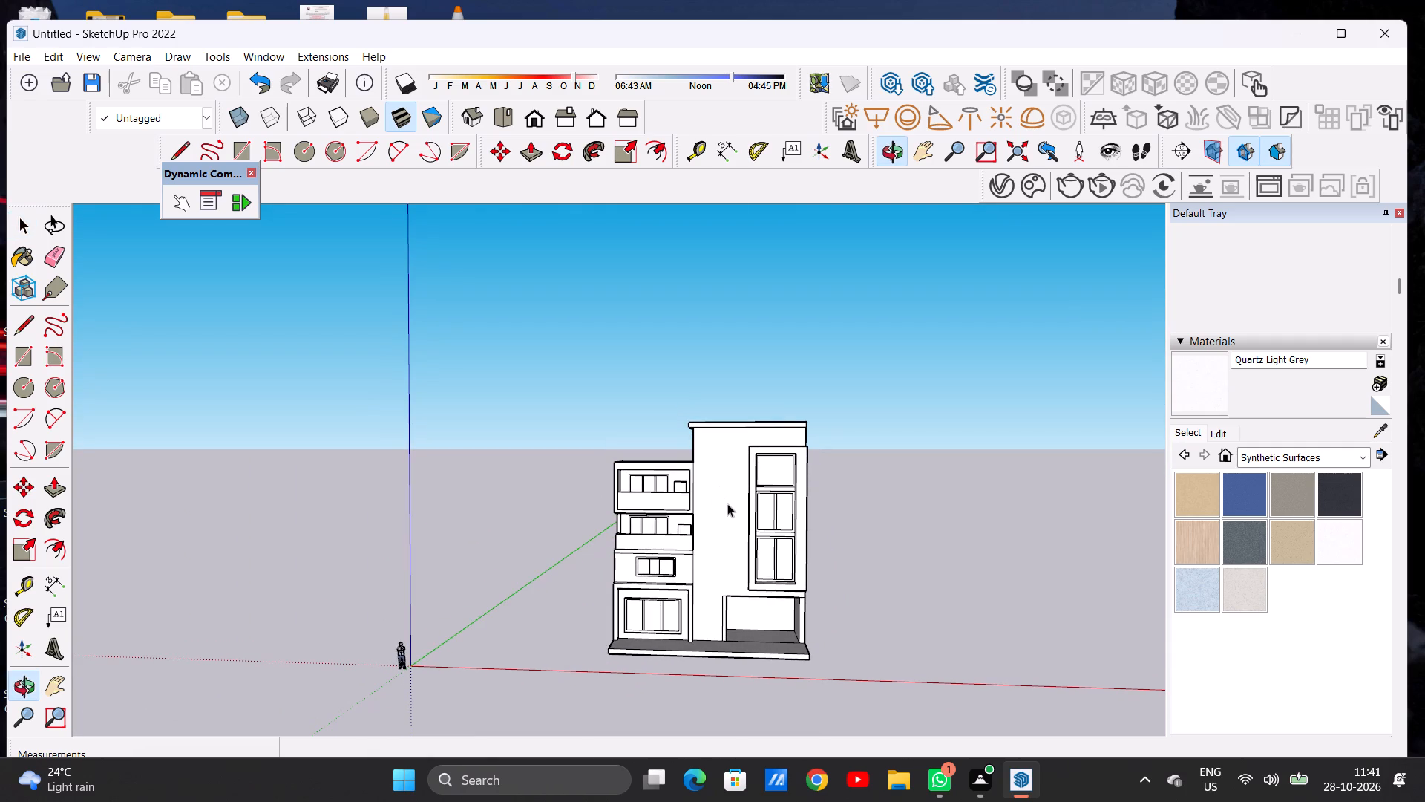
scroll(729, 501, "down", 1)
scroll(721, 583, "up", 11)
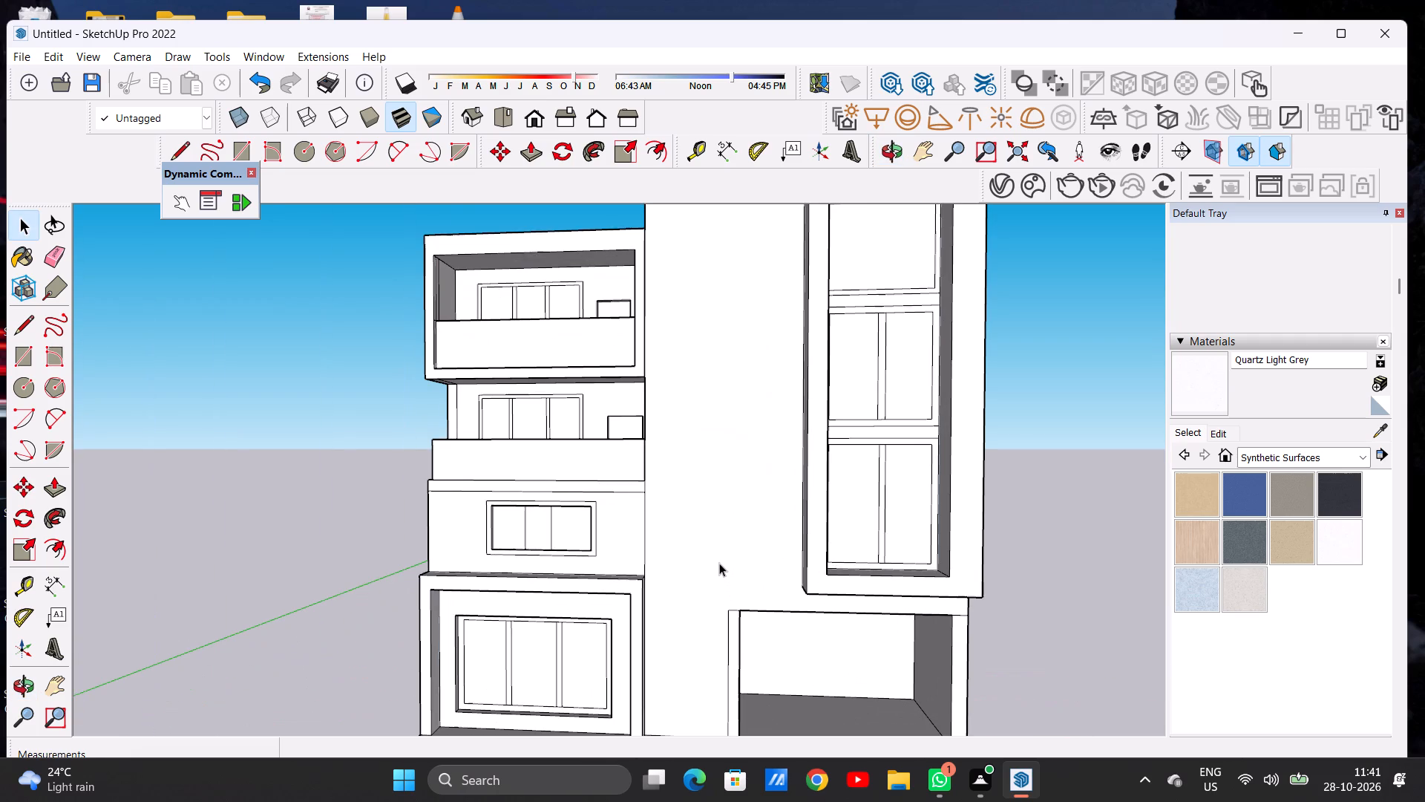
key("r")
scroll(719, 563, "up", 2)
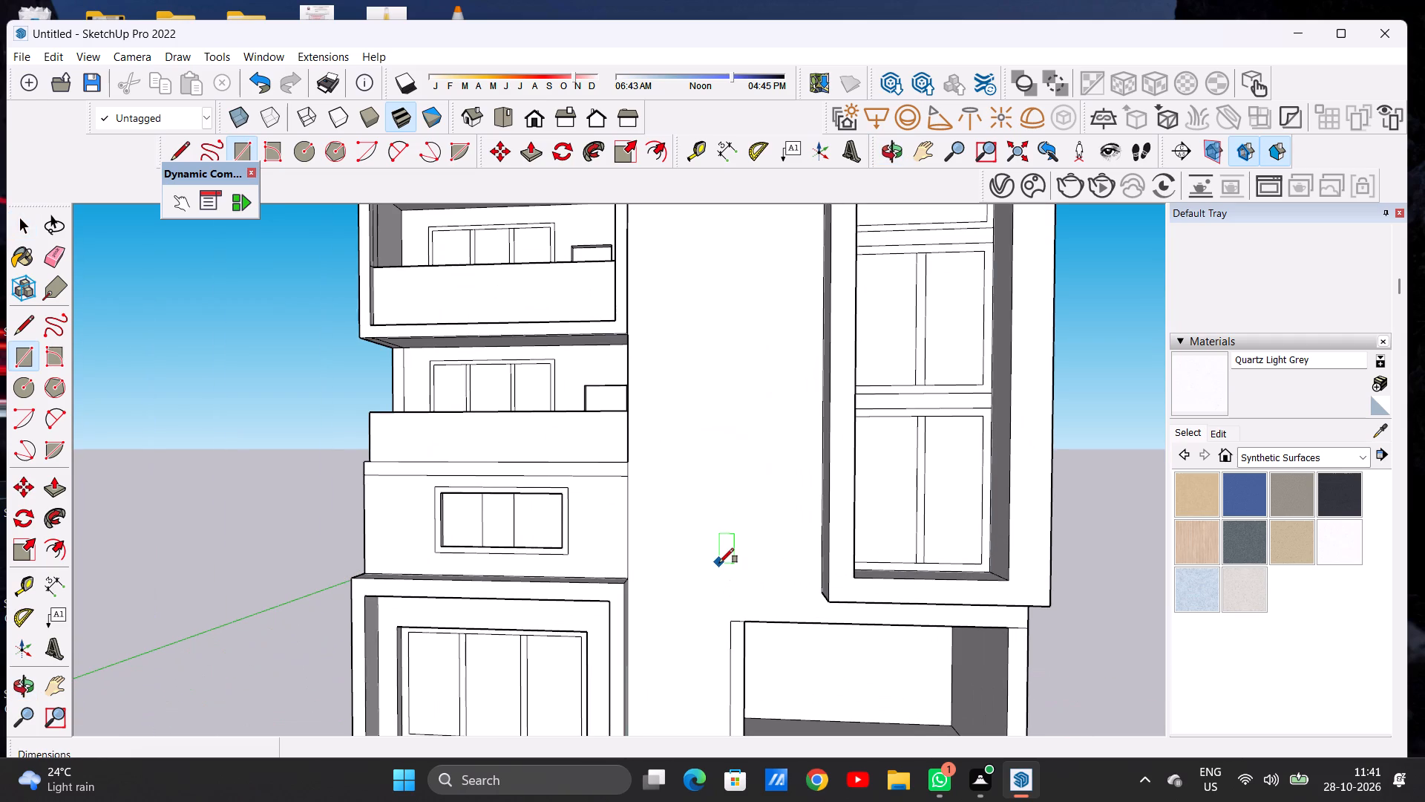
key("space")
Pull the thin wall band above the small three-pane window out about 9 in and extend its end past the wing's corner.
middle_click_drag(661, 491, 546, 587)
scroll(578, 493, "up", 3)
scroll(600, 483, "down", 1)
scroll(600, 483, "up", 3)
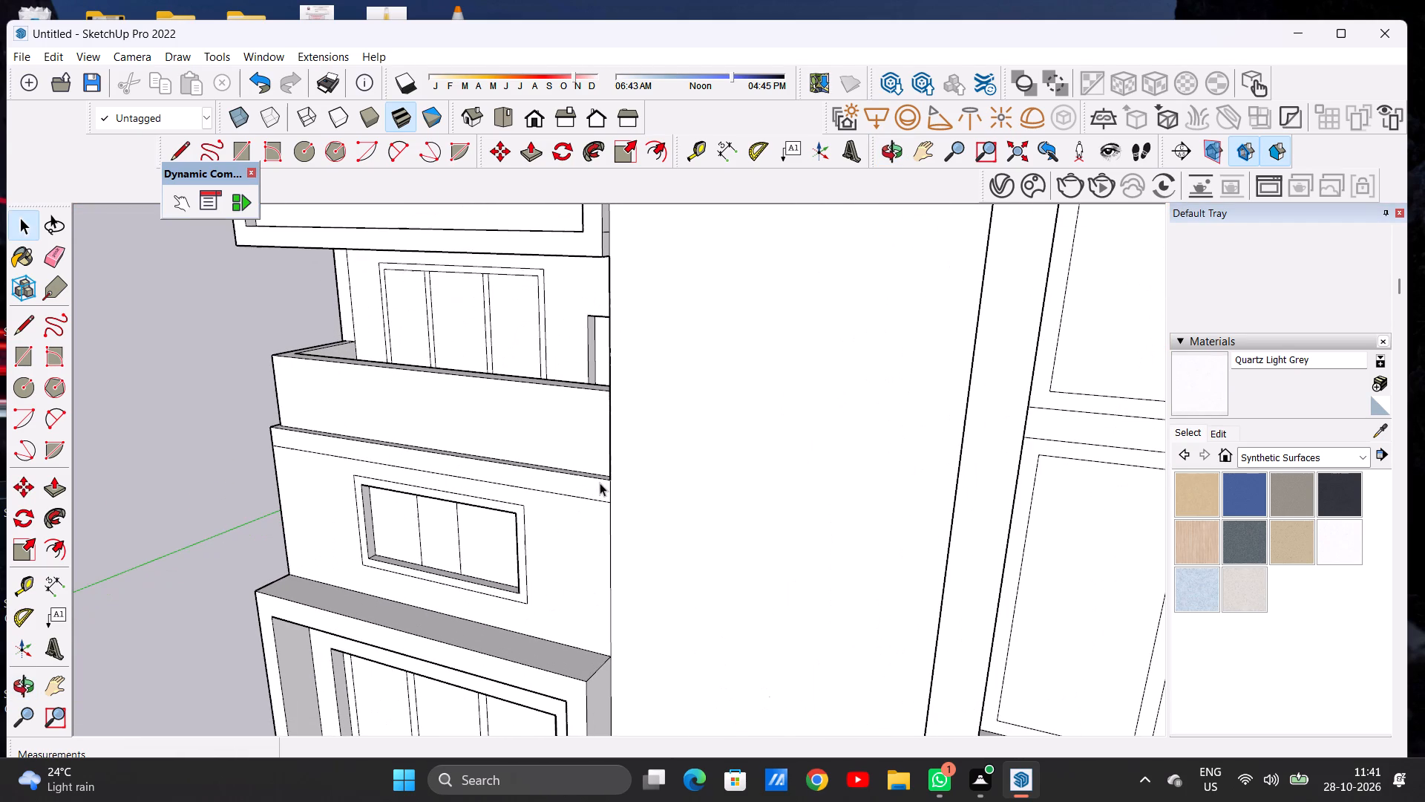
middle_click_drag(600, 483, 586, 498)
scroll(585, 499, "up", 3)
key("o")
scroll(600, 492, "up", 2)
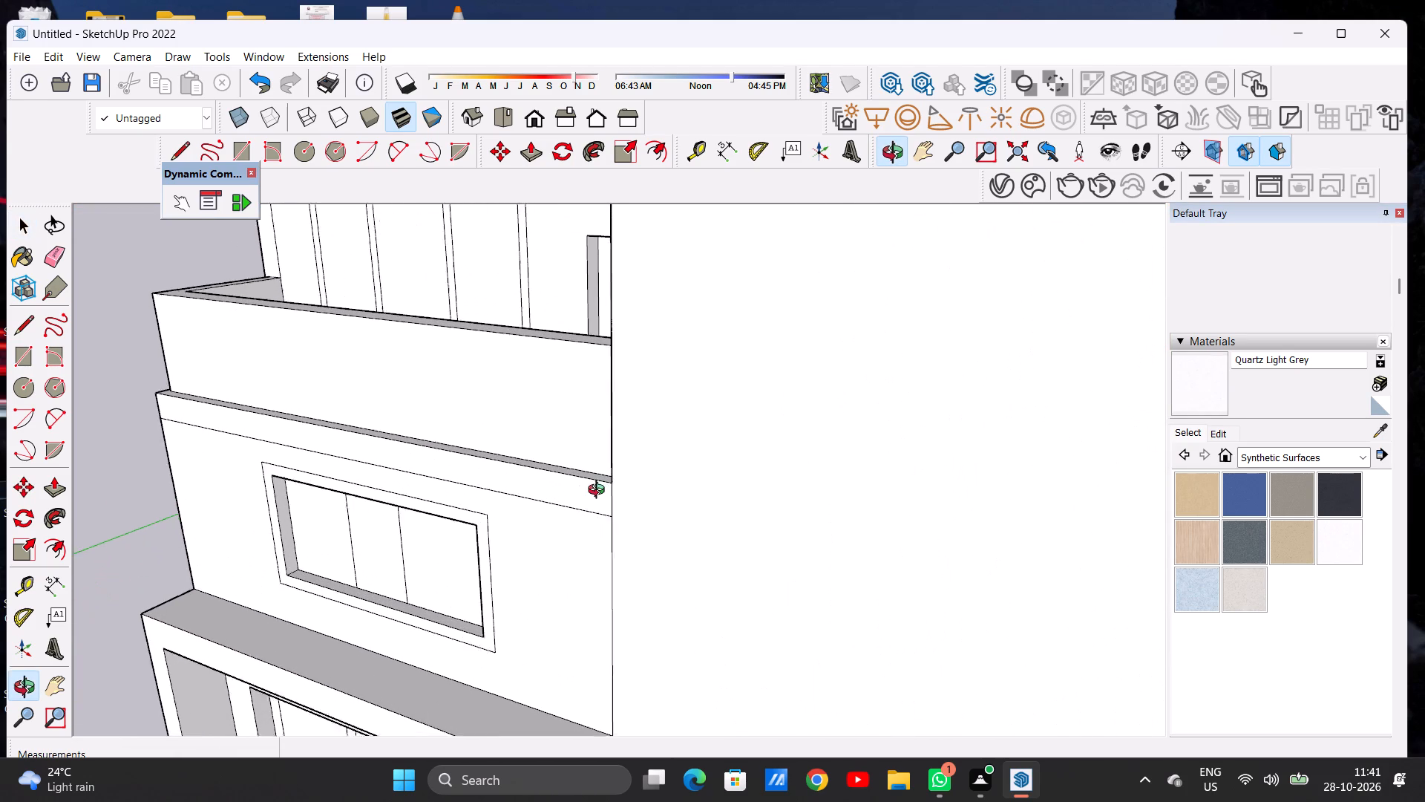
scroll(600, 492, "up", 3)
key("p")
left_click(609, 490)
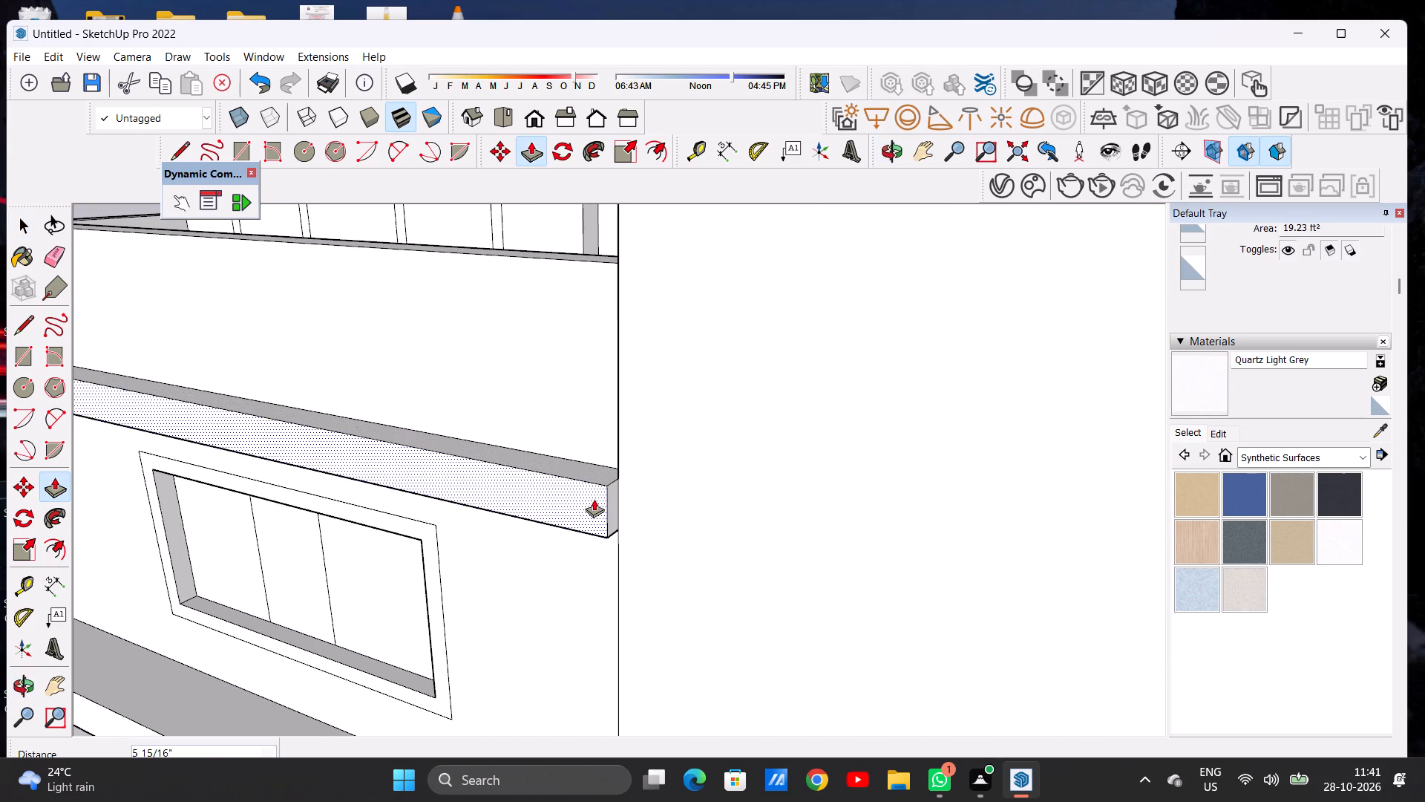
left_click(587, 504)
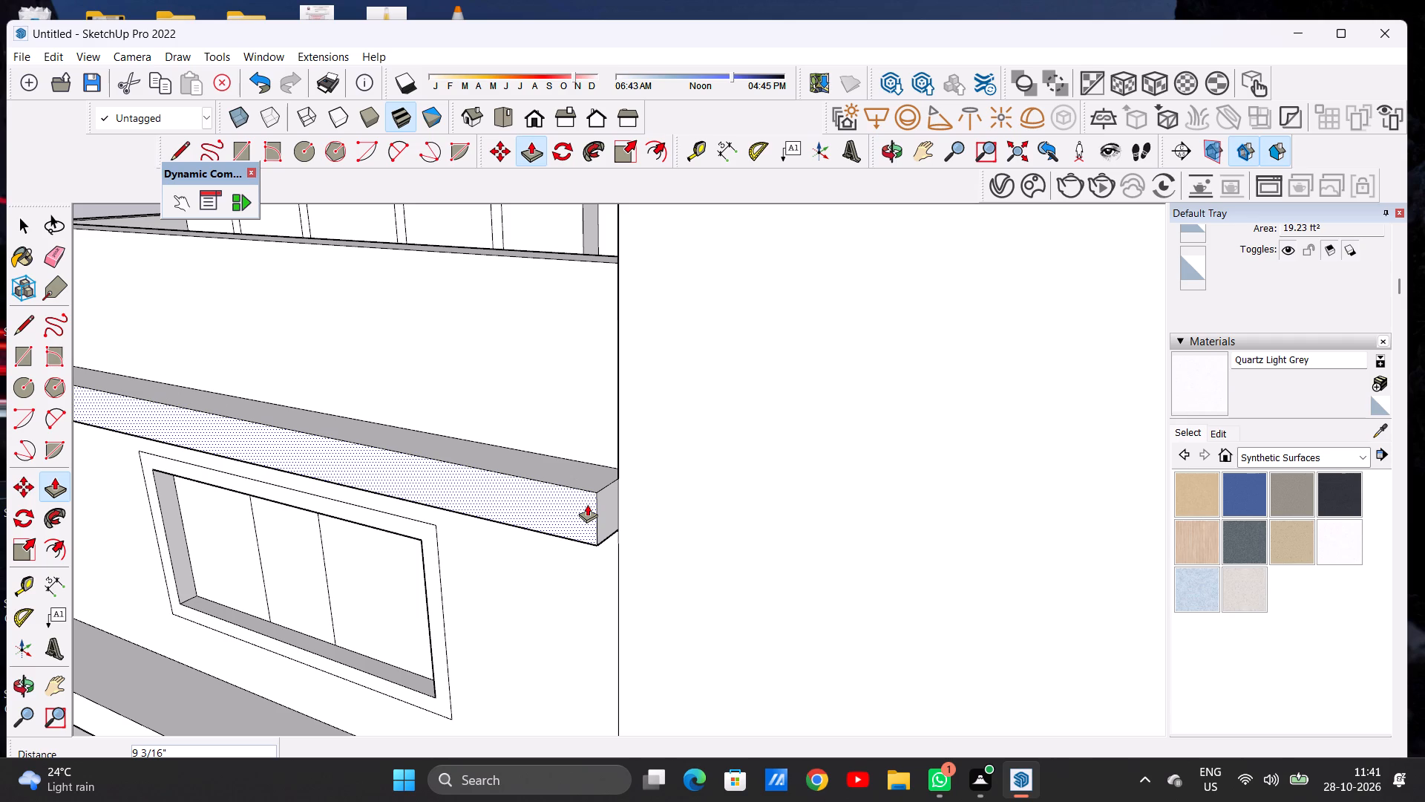
left_click(606, 502)
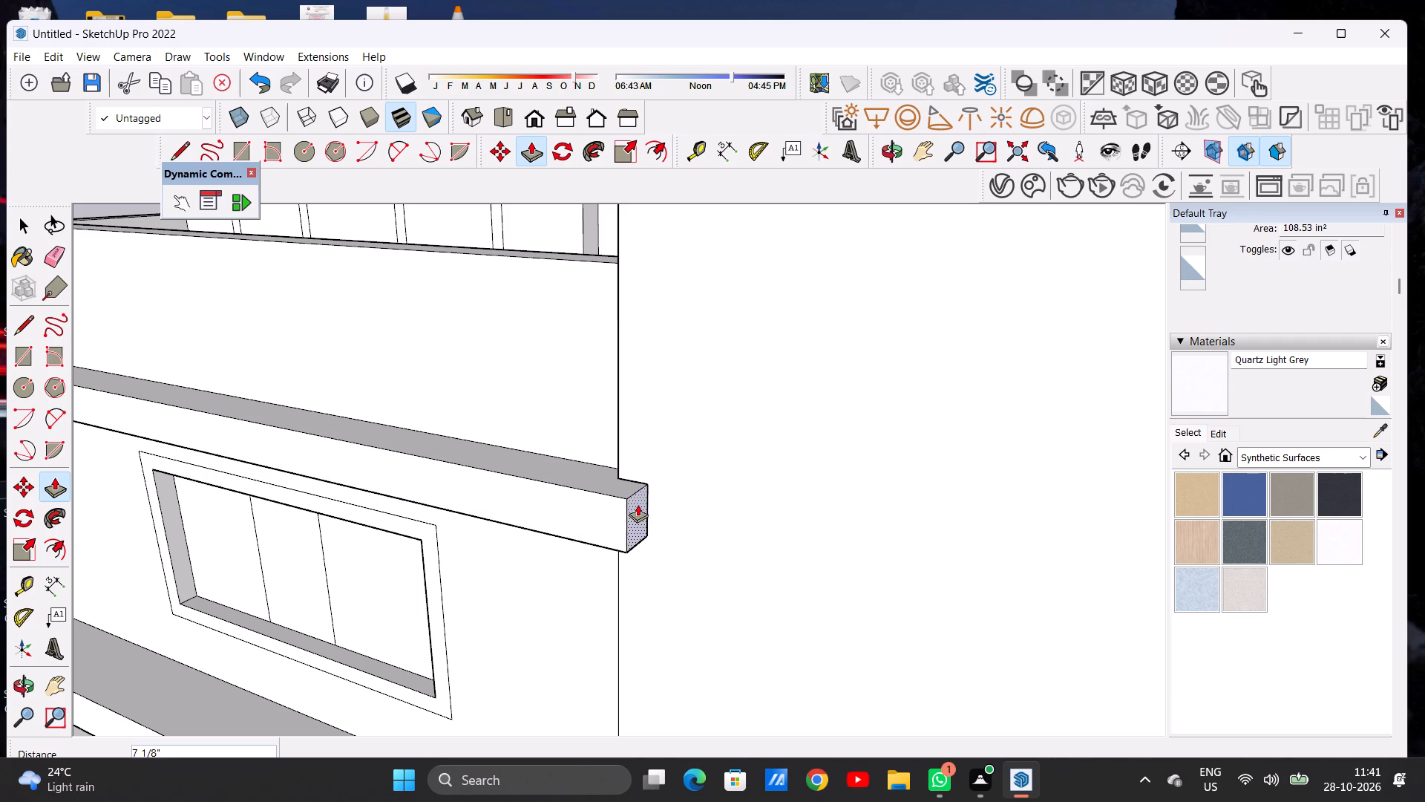
left_click(650, 505)
key("space")
Examine the projecting band beneath the balcony up close and against the whole front elevation.
scroll(672, 472, "down", 14)
scroll(675, 467, "up", 1)
scroll(675, 467, "down", 8)
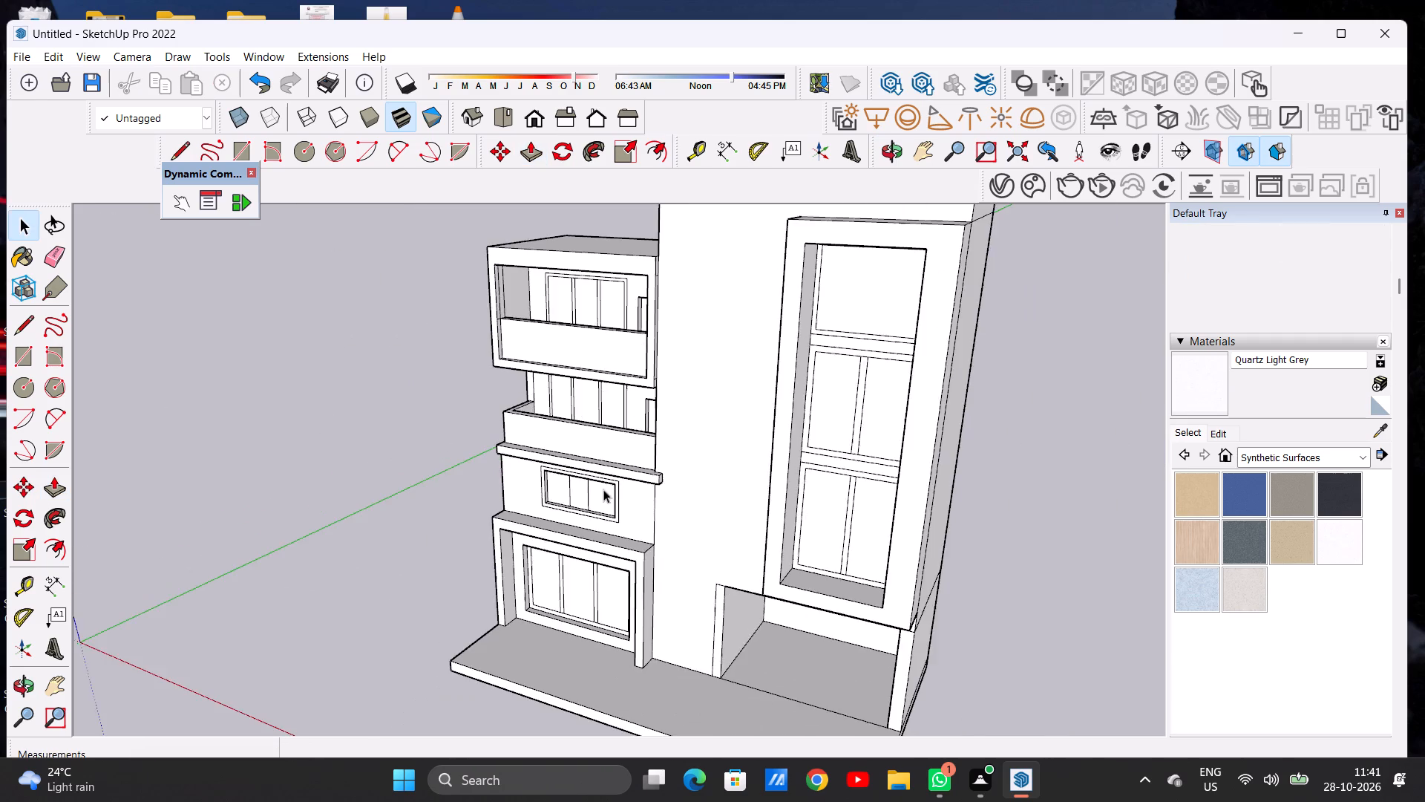
middle_click_drag(599, 499, 738, 438)
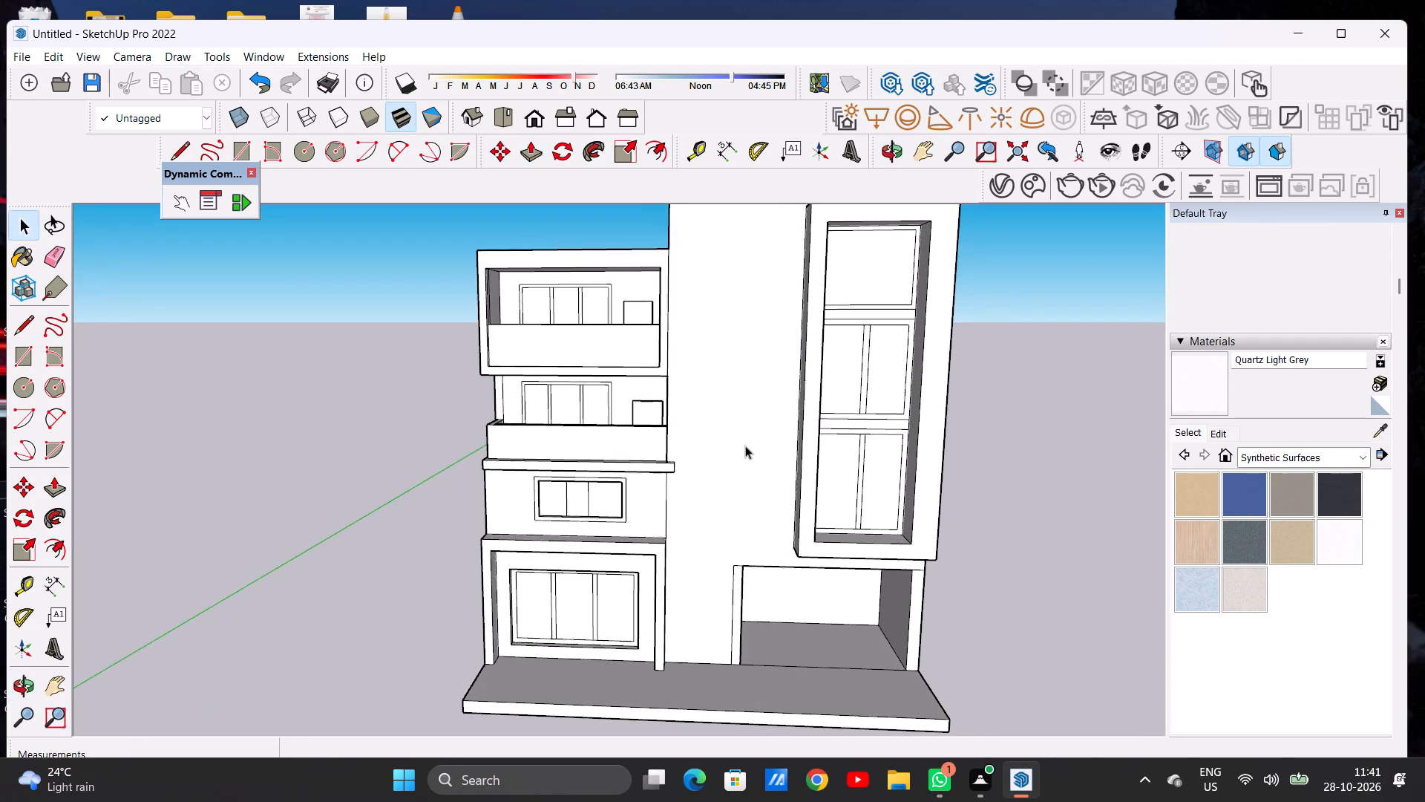
scroll(746, 446, "down", 3)
scroll(546, 447, "up", 6)
middle_click_drag(546, 447, 641, 566)
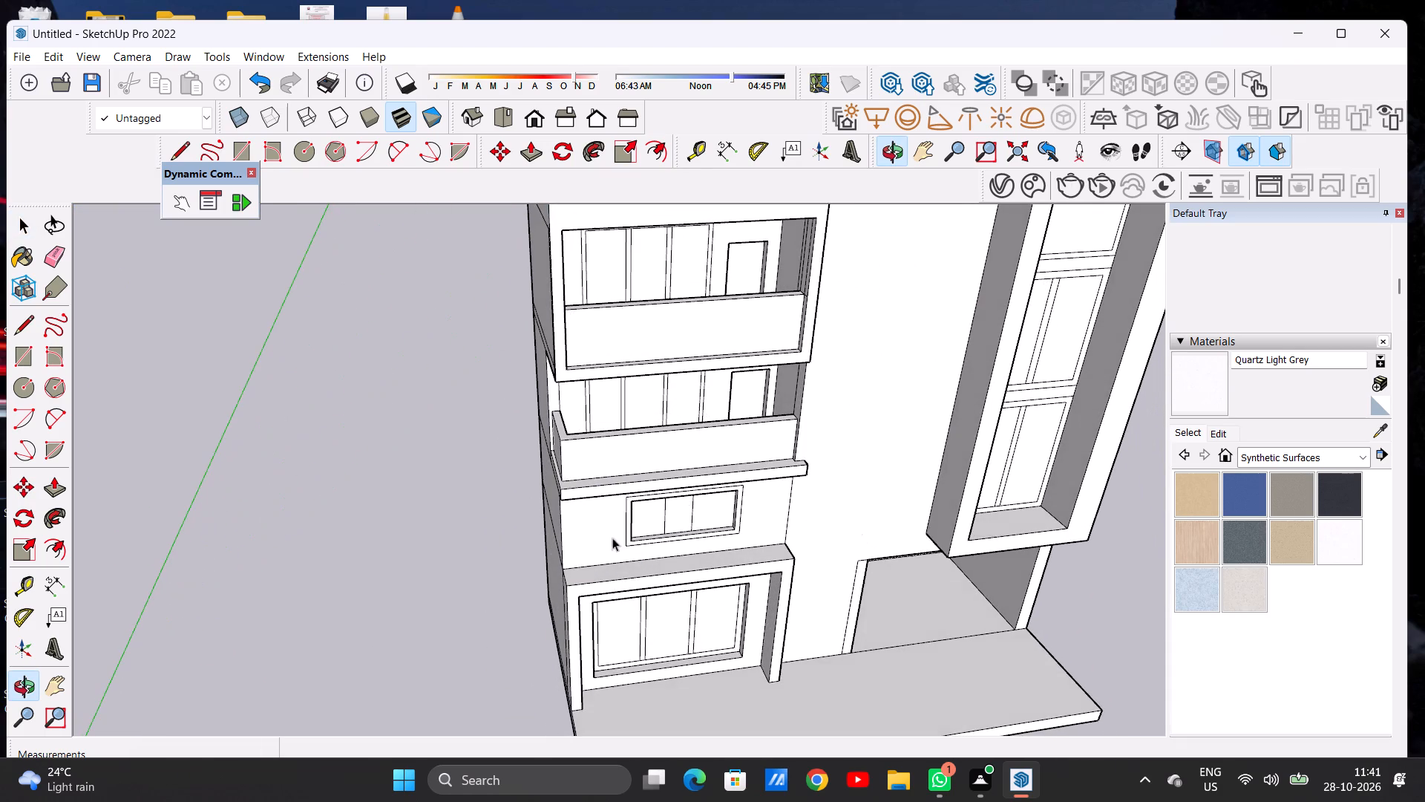
scroll(564, 476, "up", 6)
middle_click_drag(592, 472, 492, 383)
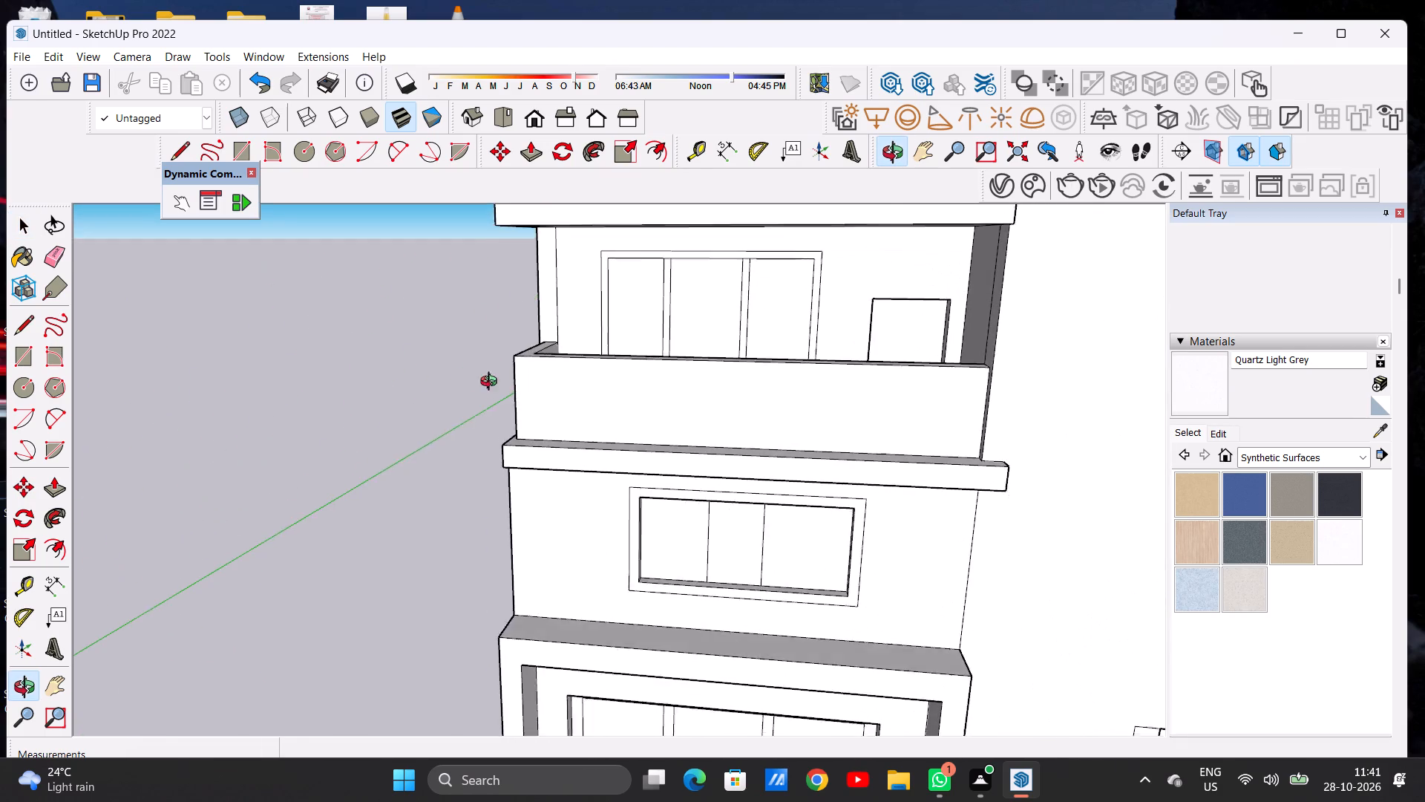
middle_click_drag(492, 383, 502, 381)
scroll(491, 403, "down", 16)
middle_click_drag(603, 470, 600, 414)
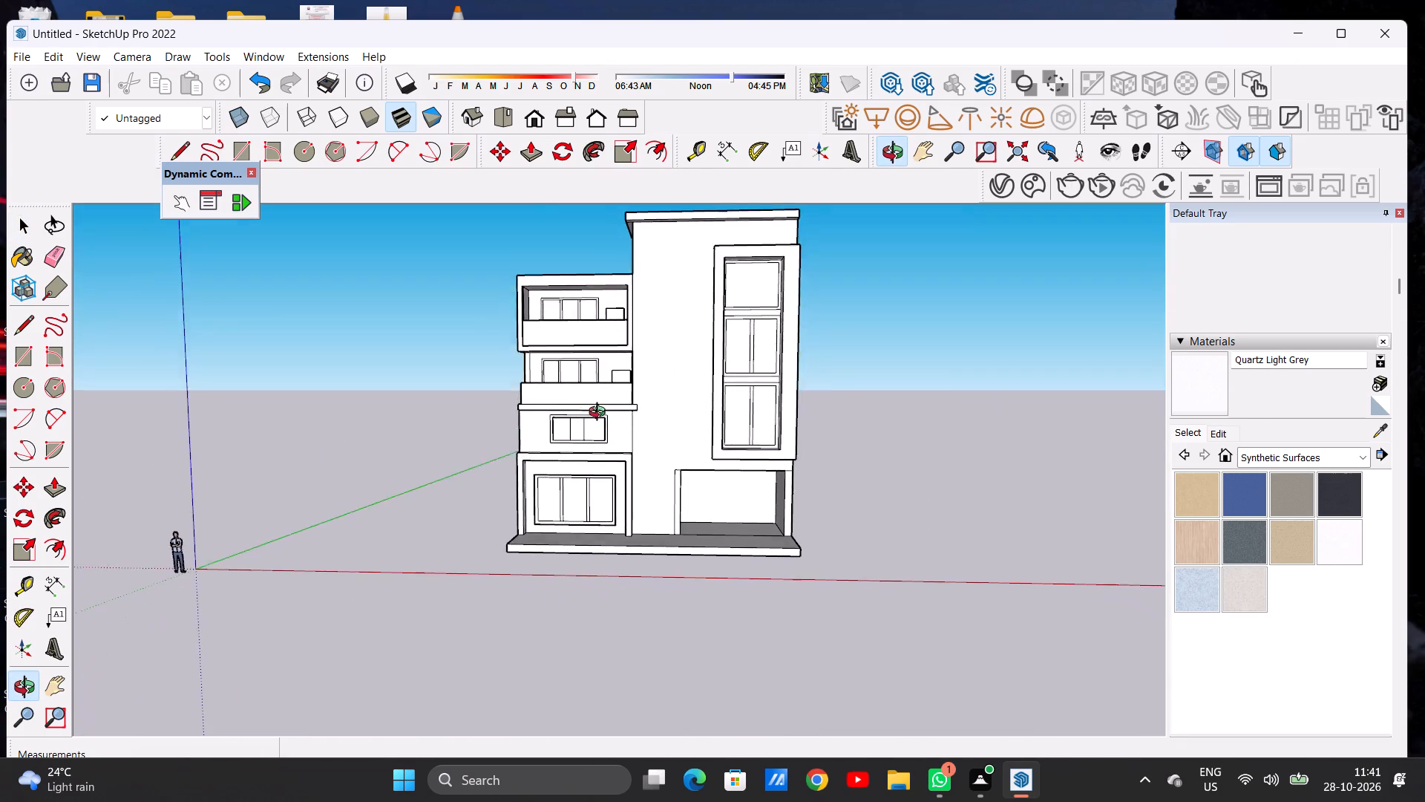
middle_click_drag(600, 414, 612, 419)
scroll(657, 435, "up", 1)
scroll(657, 435, "down", 1)
scroll(657, 435, "up", 4)
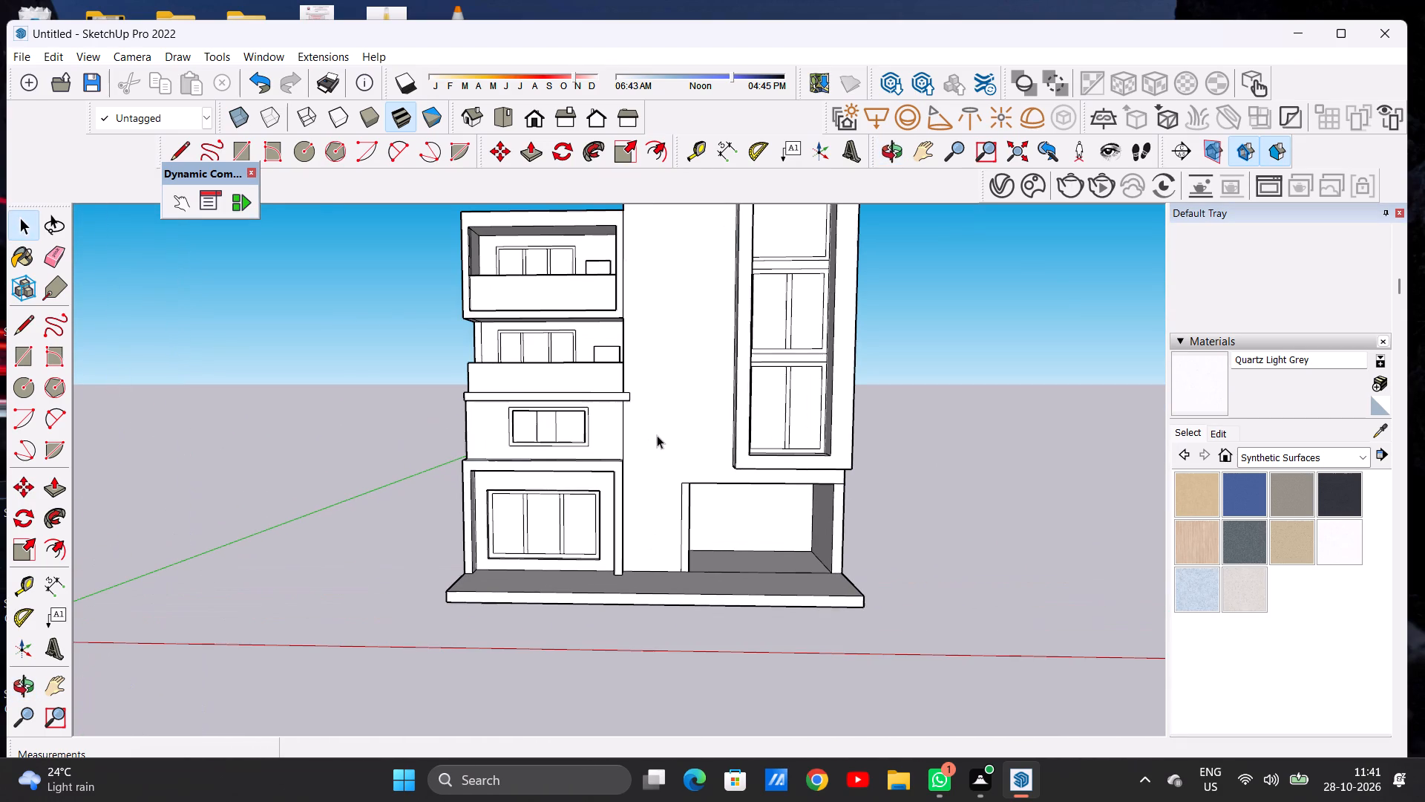
scroll(641, 420, "down", 5)
middle_click_drag(627, 434, 628, 443)
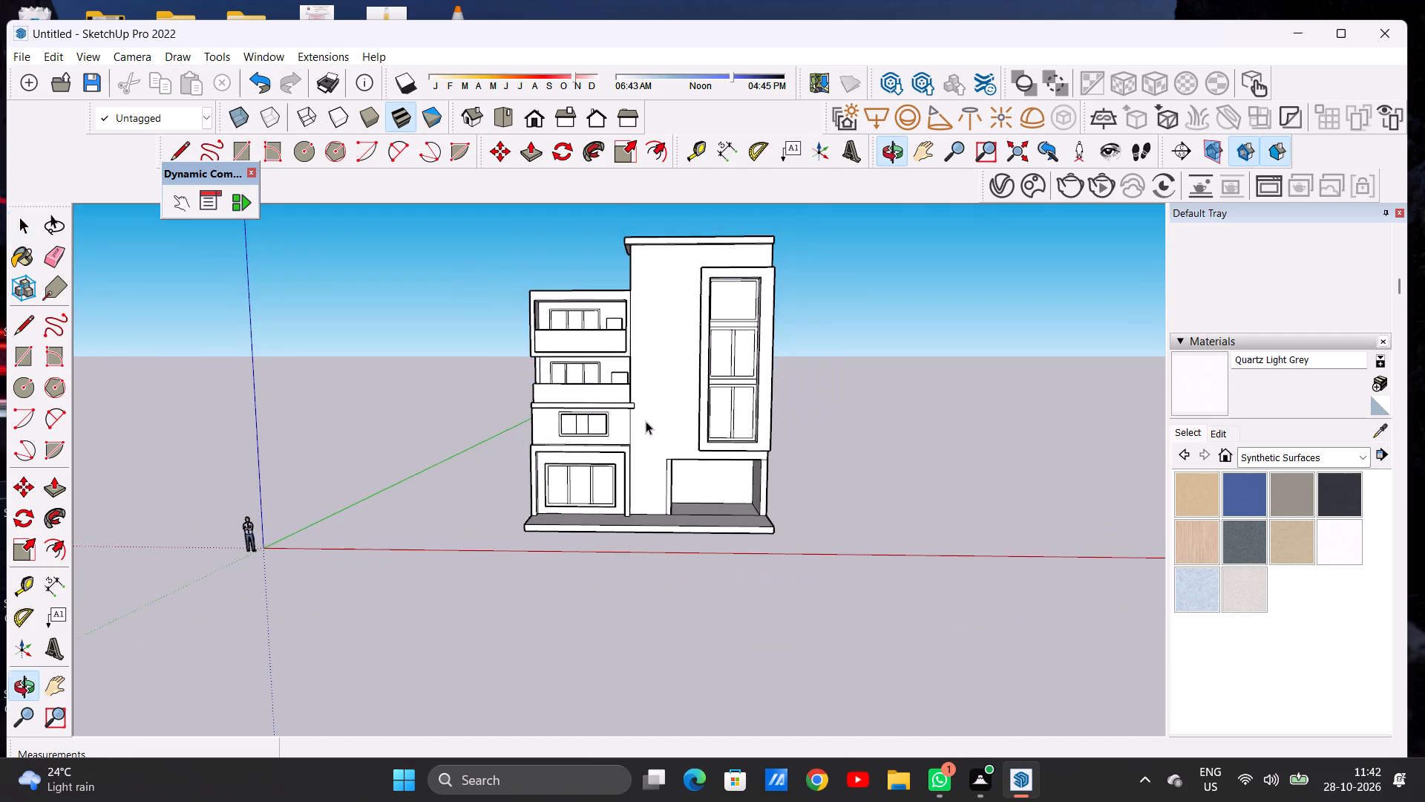
Erase the vertical line between the small window's wall and the tall block's front wall, below the projecting band.
scroll(643, 420, "up", 1)
scroll(643, 420, "down", 1)
scroll(643, 420, "up", 11)
key("r")
scroll(639, 420, "up", 3)
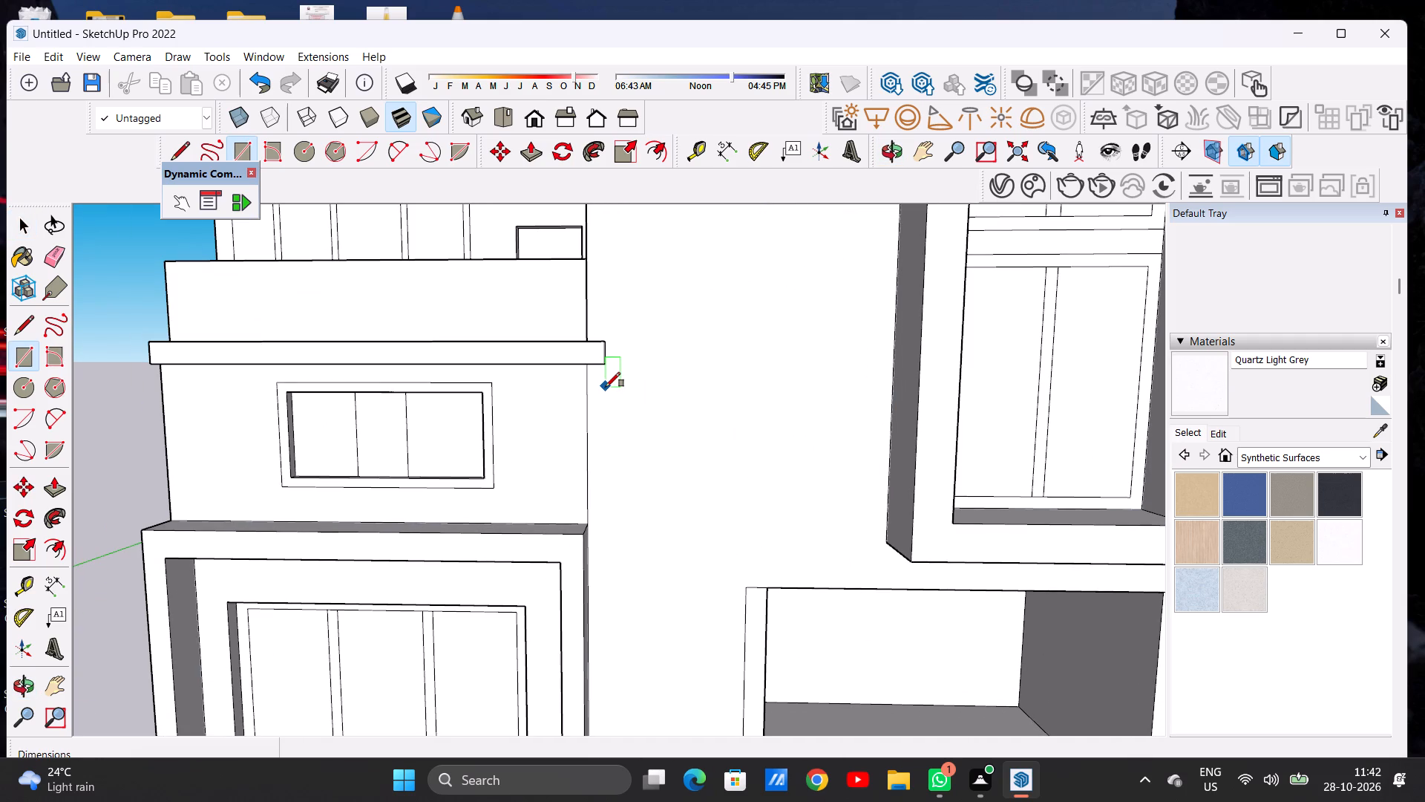
key("e")
left_click(588, 431)
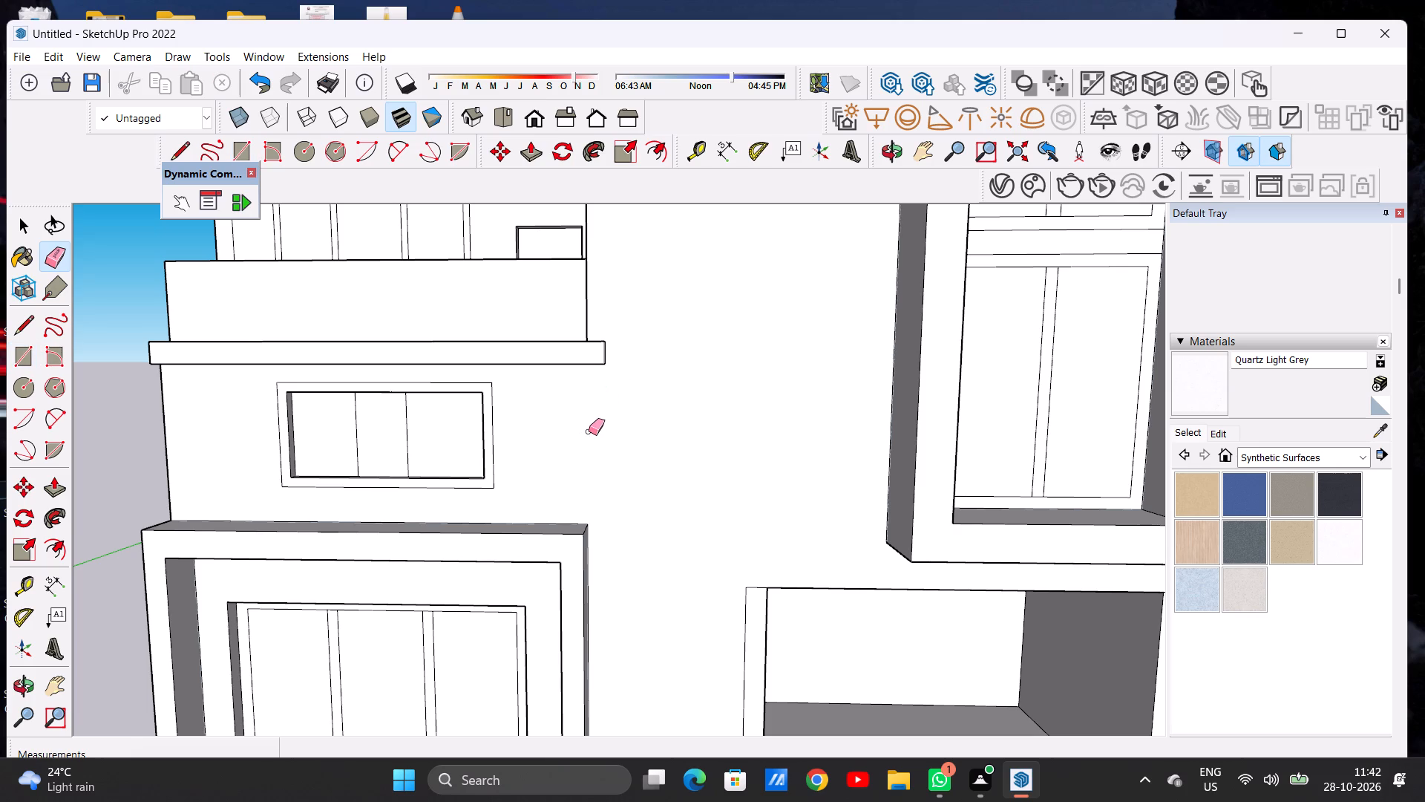
Draw a narrow vertical rectangle about 10' 4" high by 2' 5" wide on the tall block's wall beside the small window.
key("r")
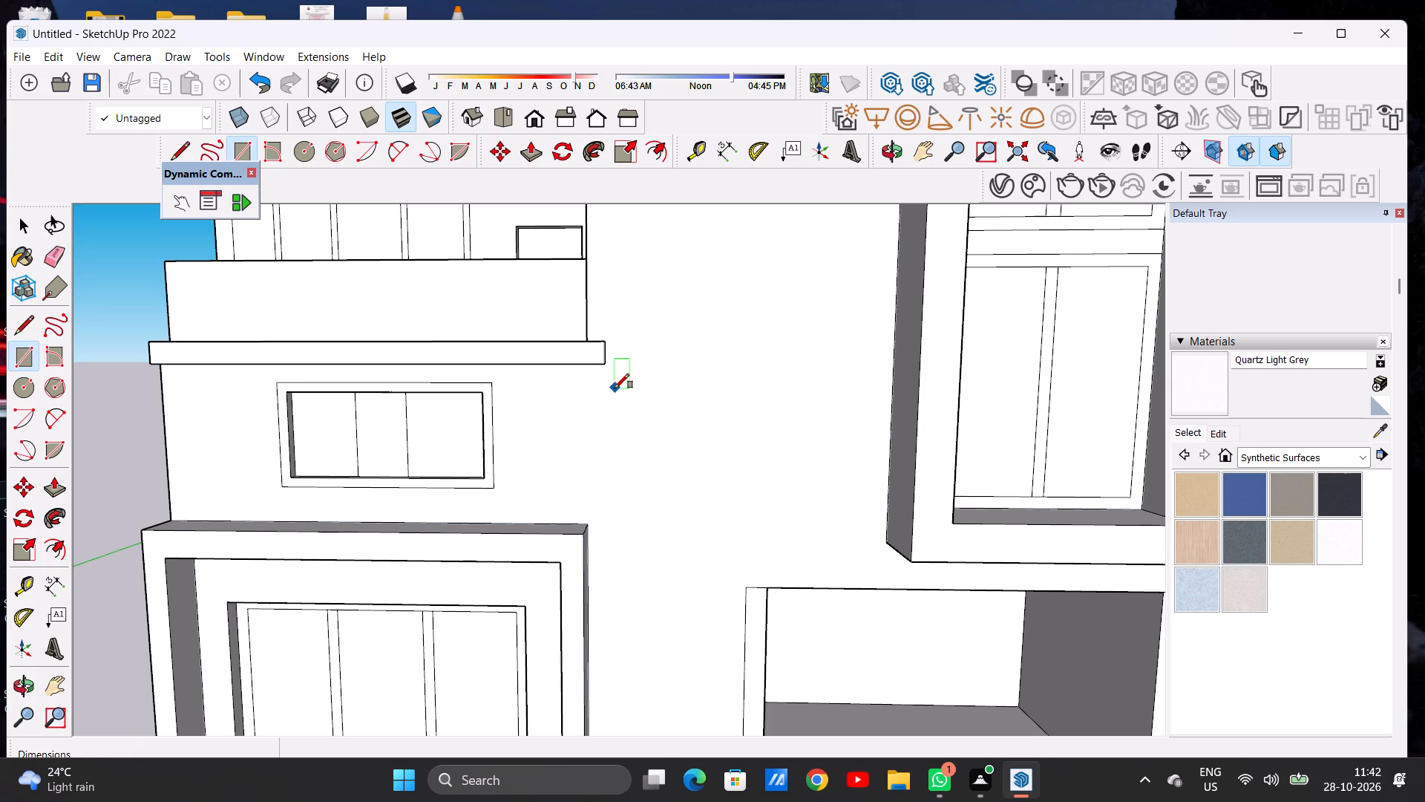
left_click(606, 382)
left_click(680, 379)
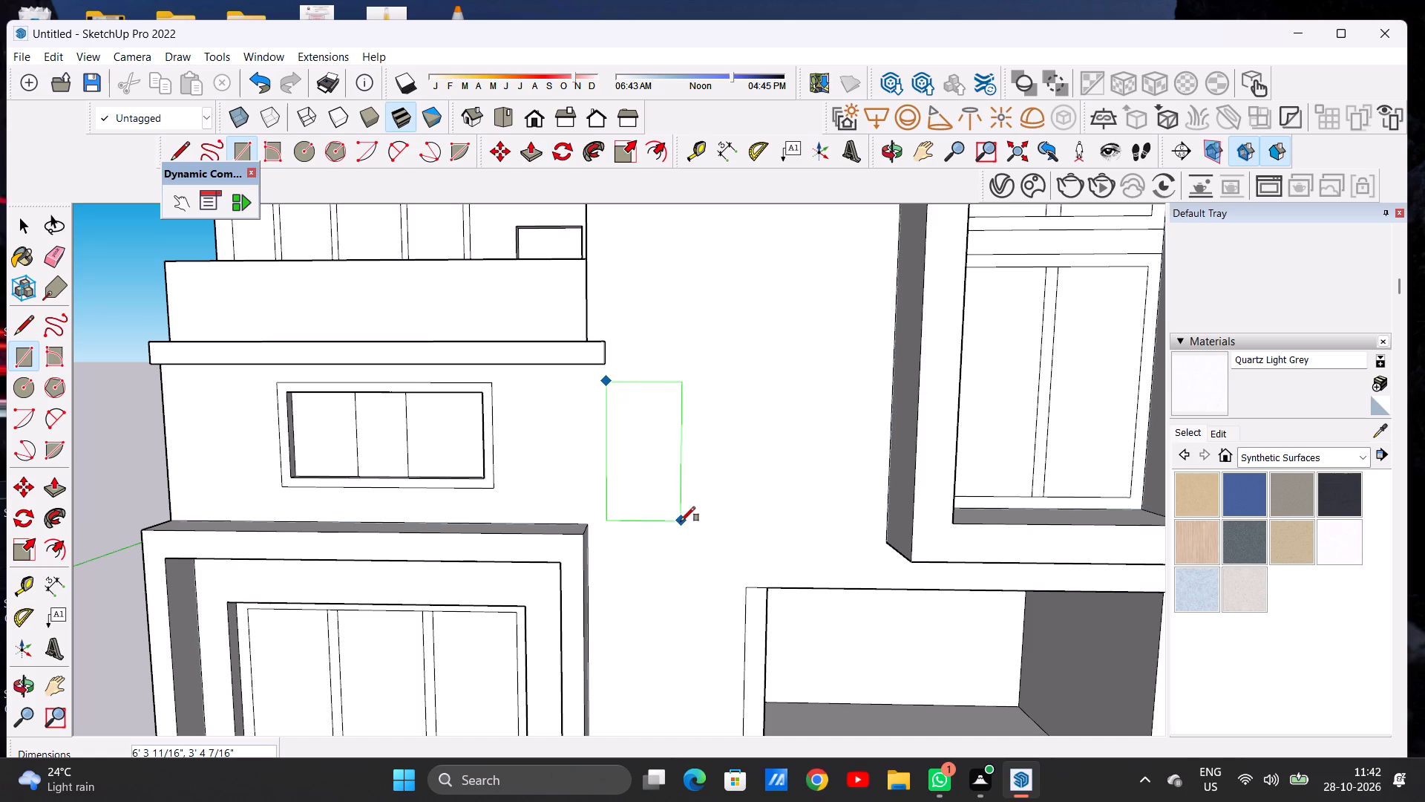
scroll(689, 500, "down", 7)
scroll(682, 570, "up", 5)
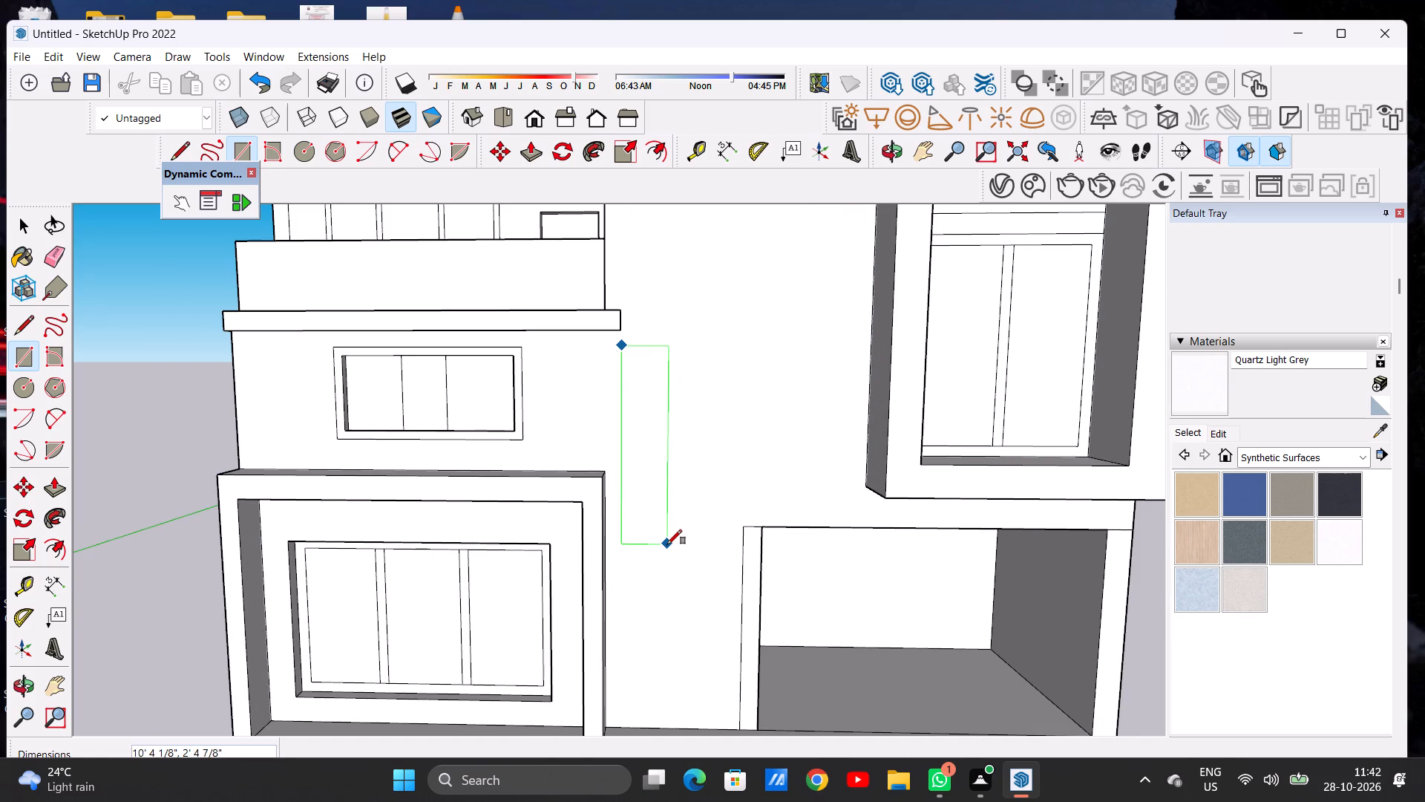
left_click(667, 544)
key("space")
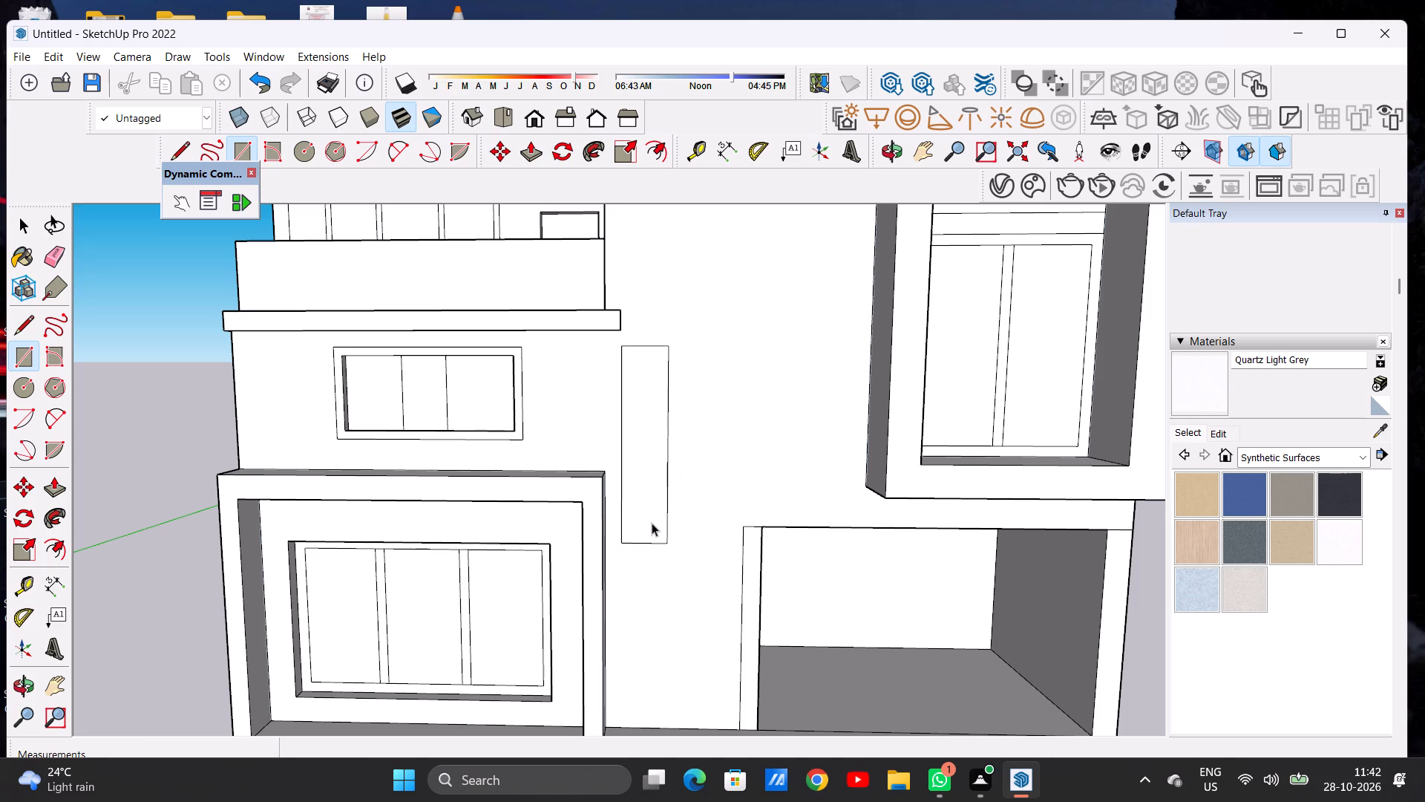
Move the narrow rectangle about 2' 7" away from the small window and slightly upward on the wall.
double_click(652, 523)
key("m")
left_click(669, 543)
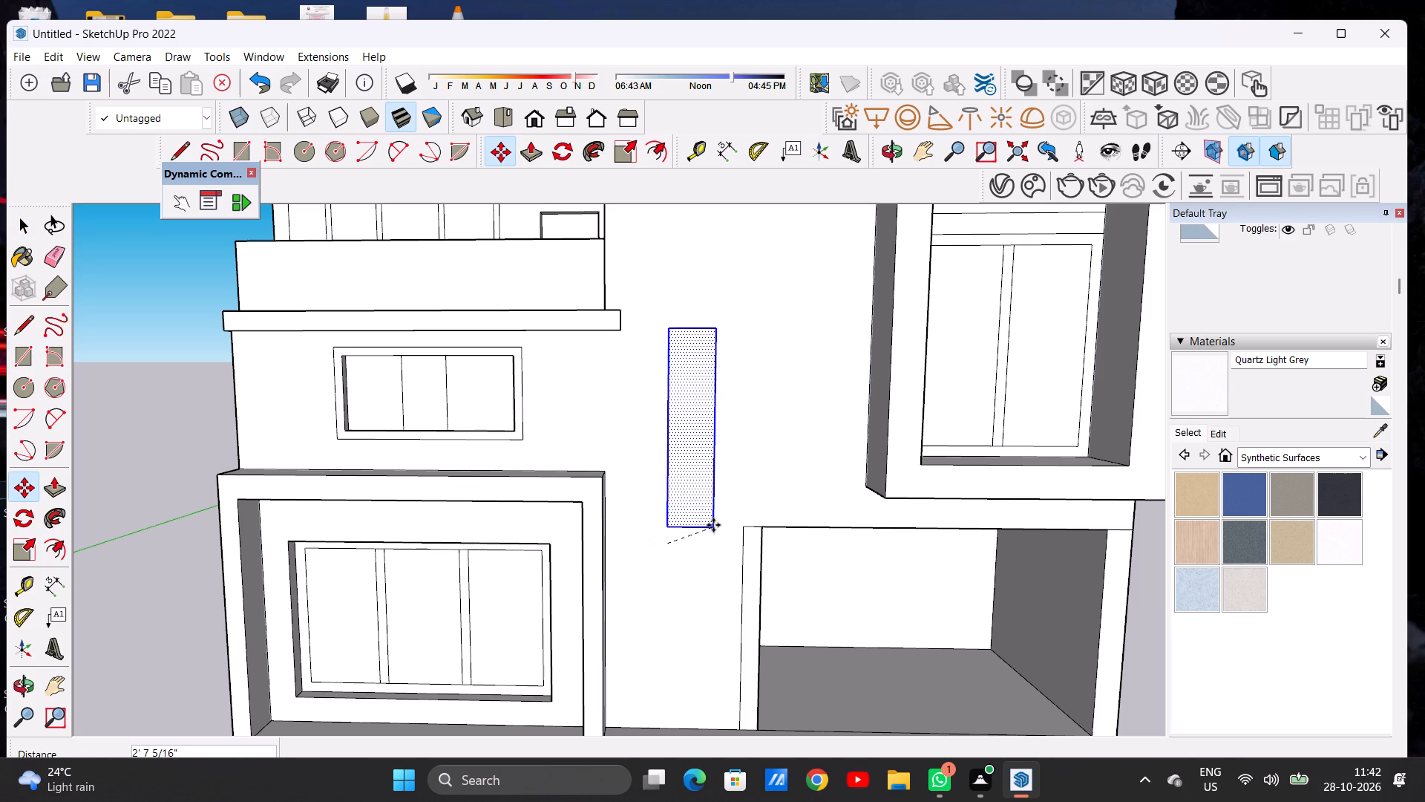
left_click(713, 525)
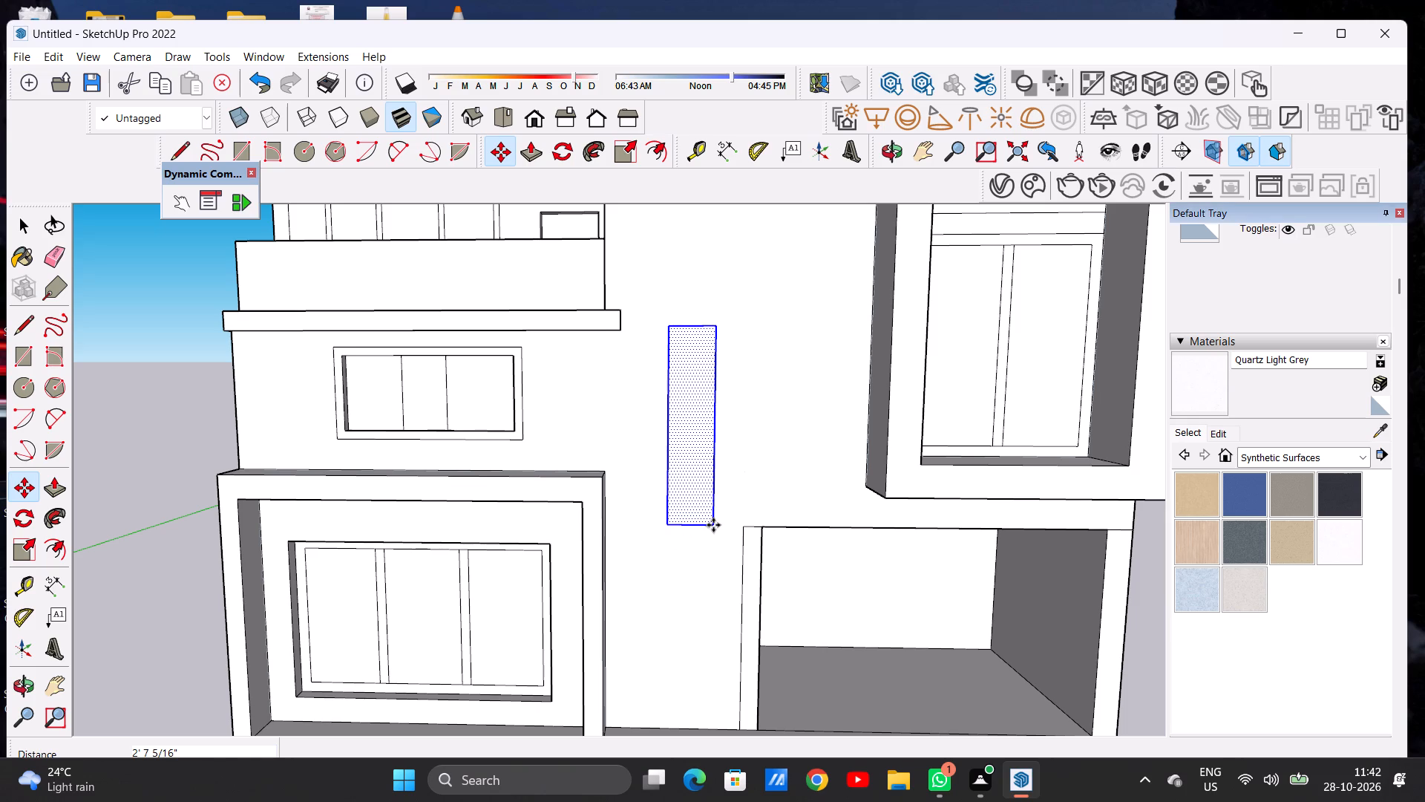
key("space")
scroll(628, 509, "down", 6)
middle_click_drag(646, 518, 625, 484)
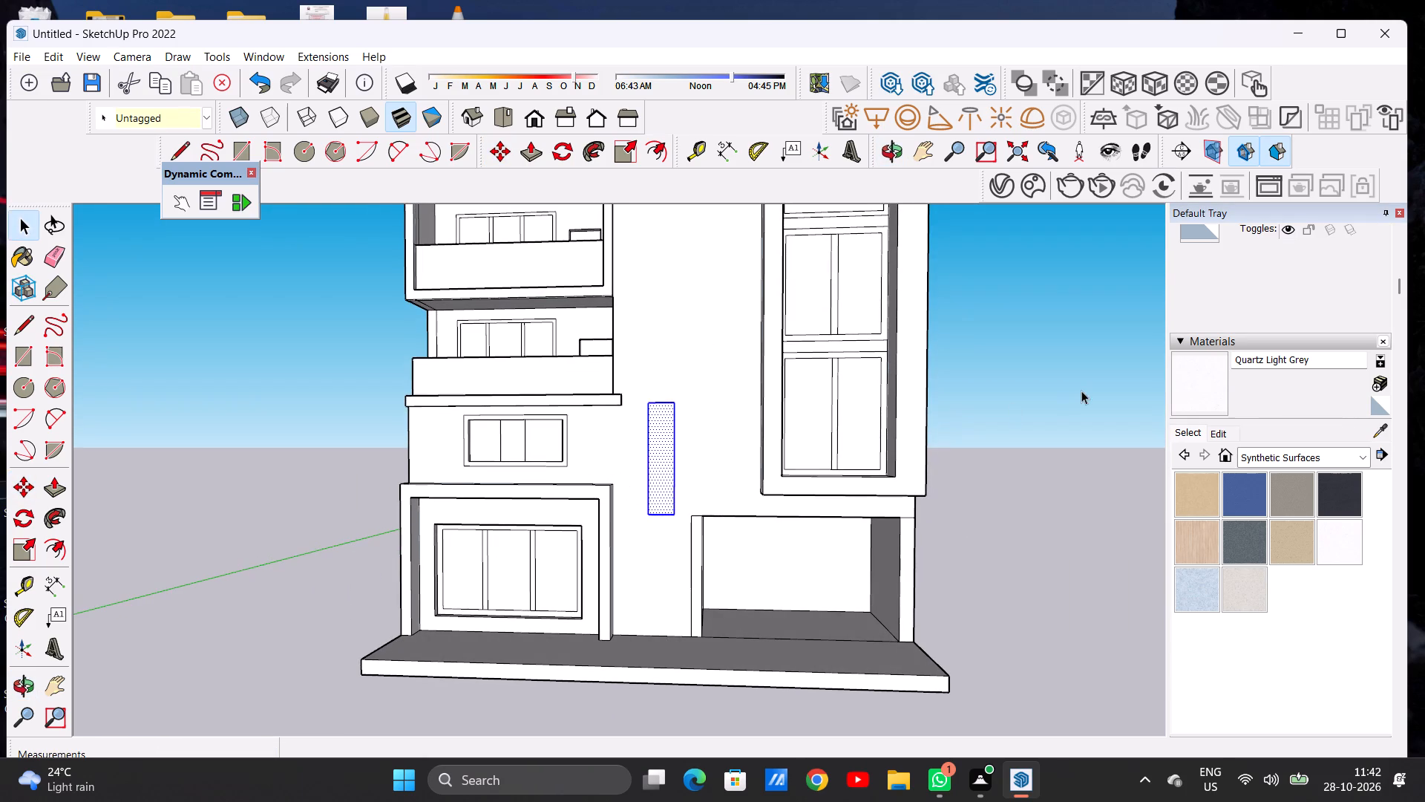
left_click(1081, 391)
scroll(630, 506, "up", 4)
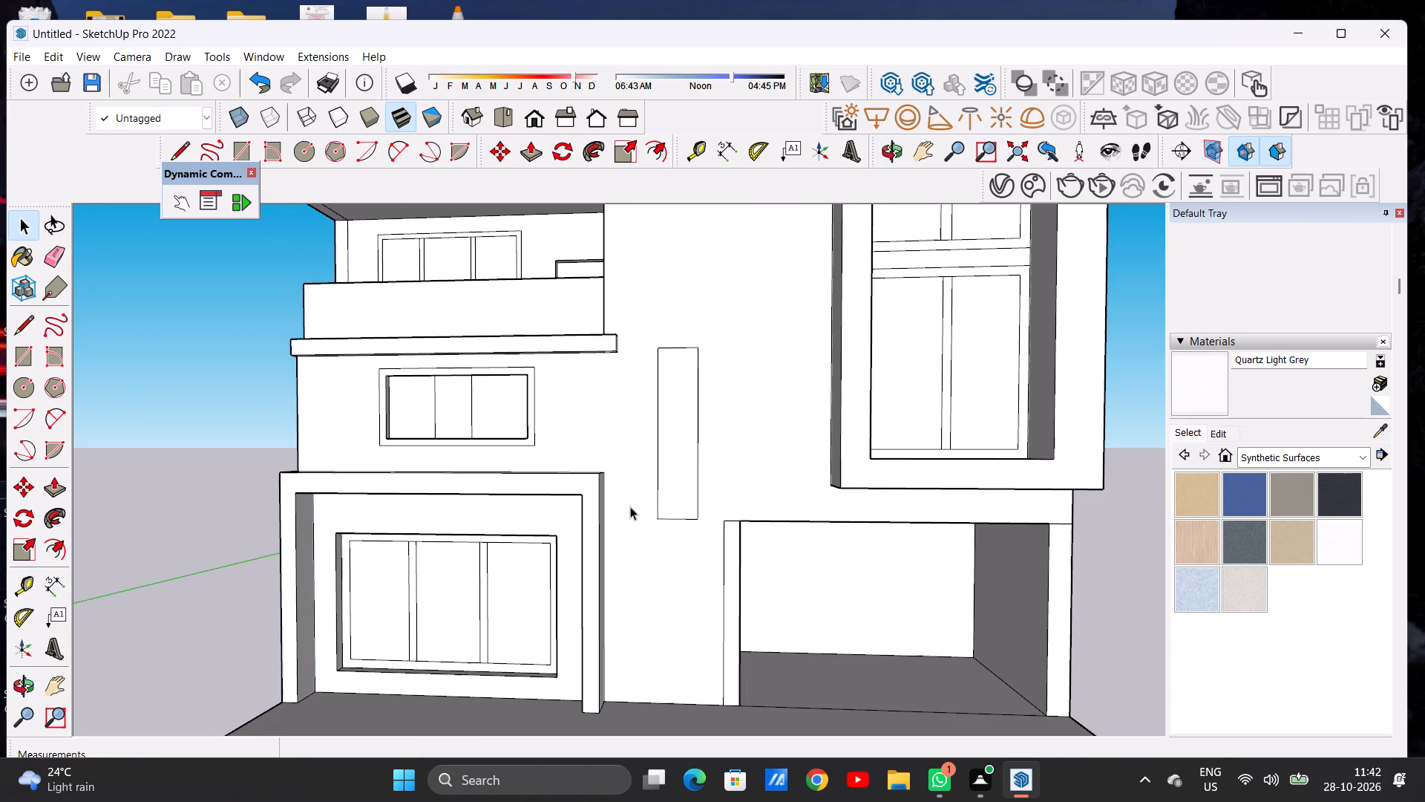
scroll(629, 506, "down", 5)
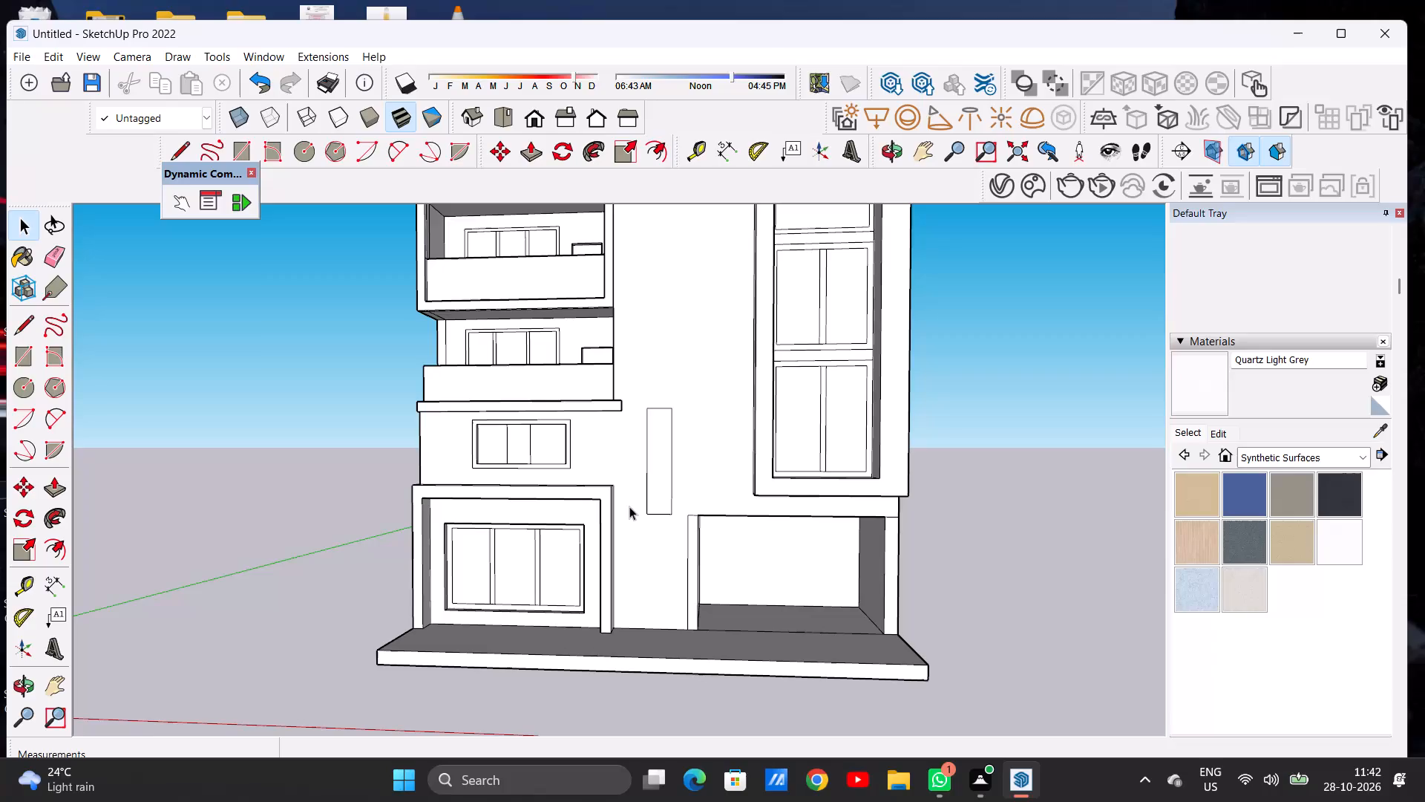
Move the narrow rectangle about 1' 4" horizontally back toward the small window.
double_click(660, 501)
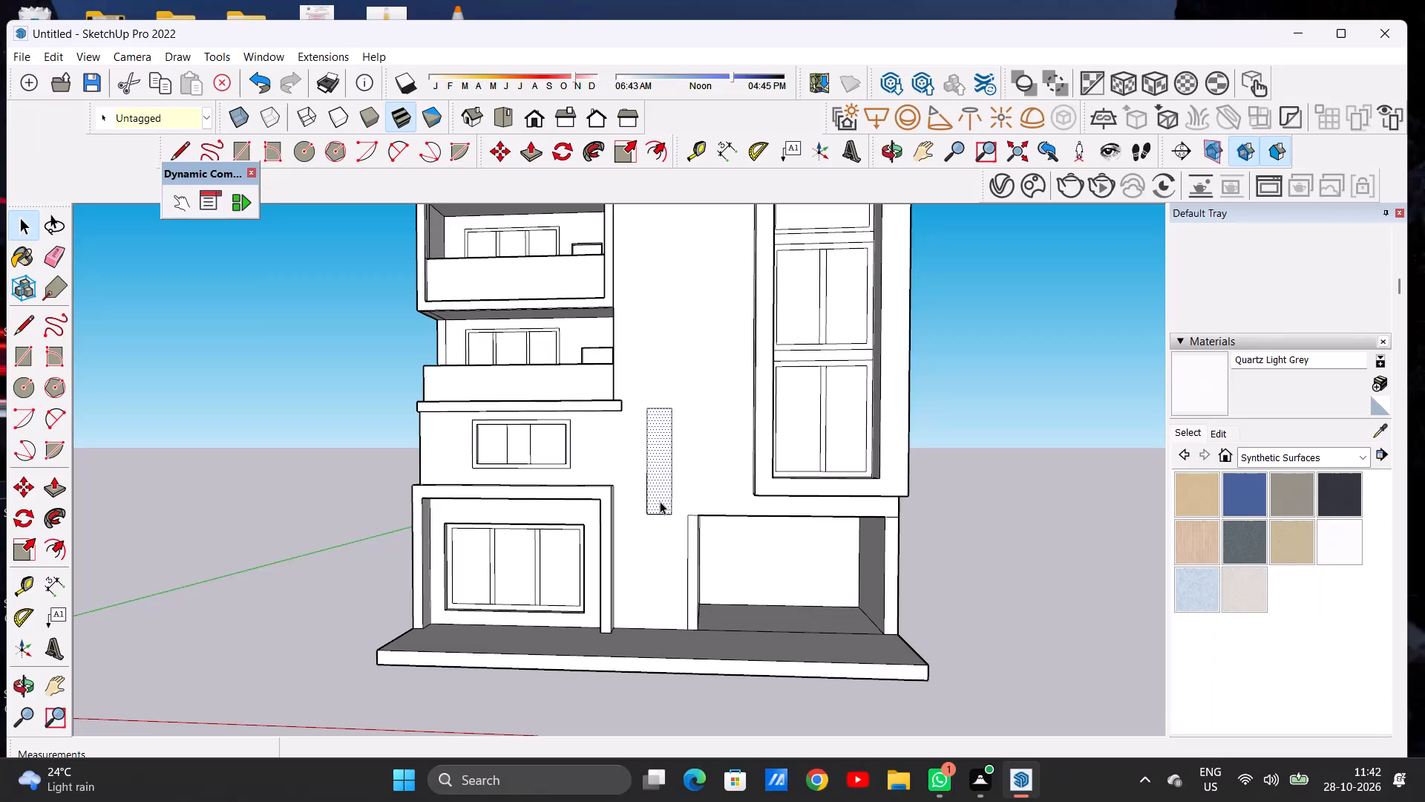
key("m")
scroll(661, 515, "up", 1)
scroll(661, 515, "down", 1)
scroll(661, 515, "up", 5)
left_click(643, 513)
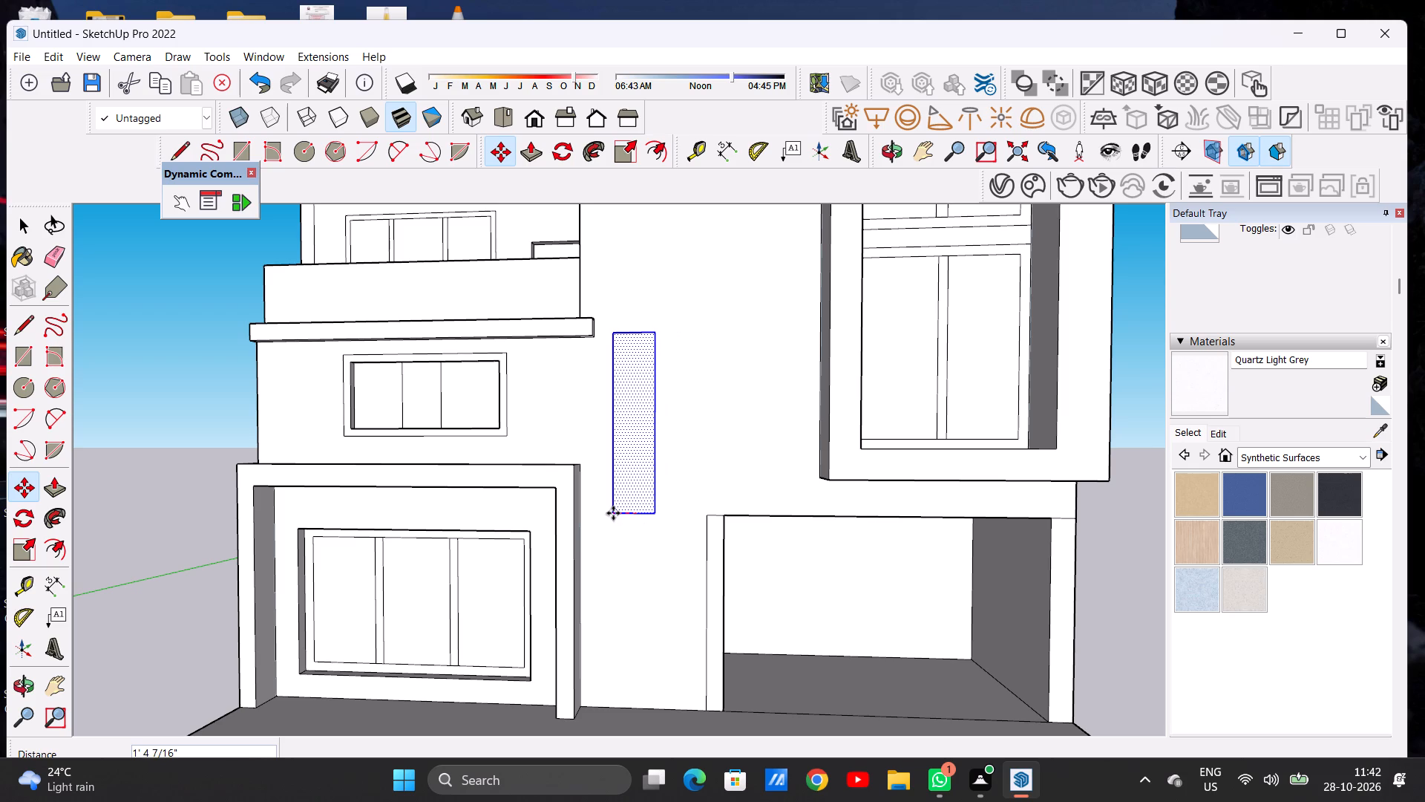
left_click(613, 513)
key("space")
left_click(1117, 517)
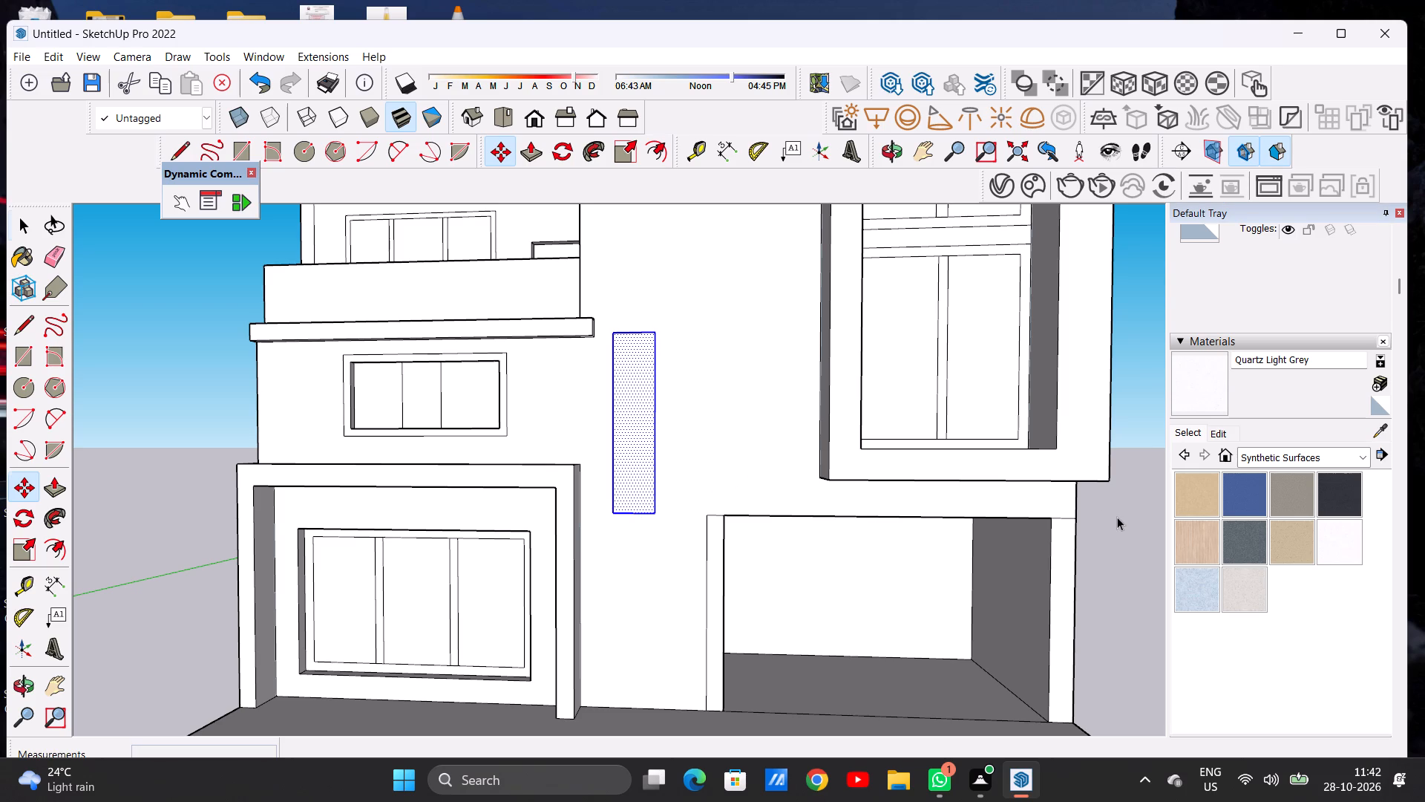
Shorten the narrow rectangle by drawing a horizontal line just below its top edge and erasing the outline above it.
key("l")
scroll(928, 446, "up", 5)
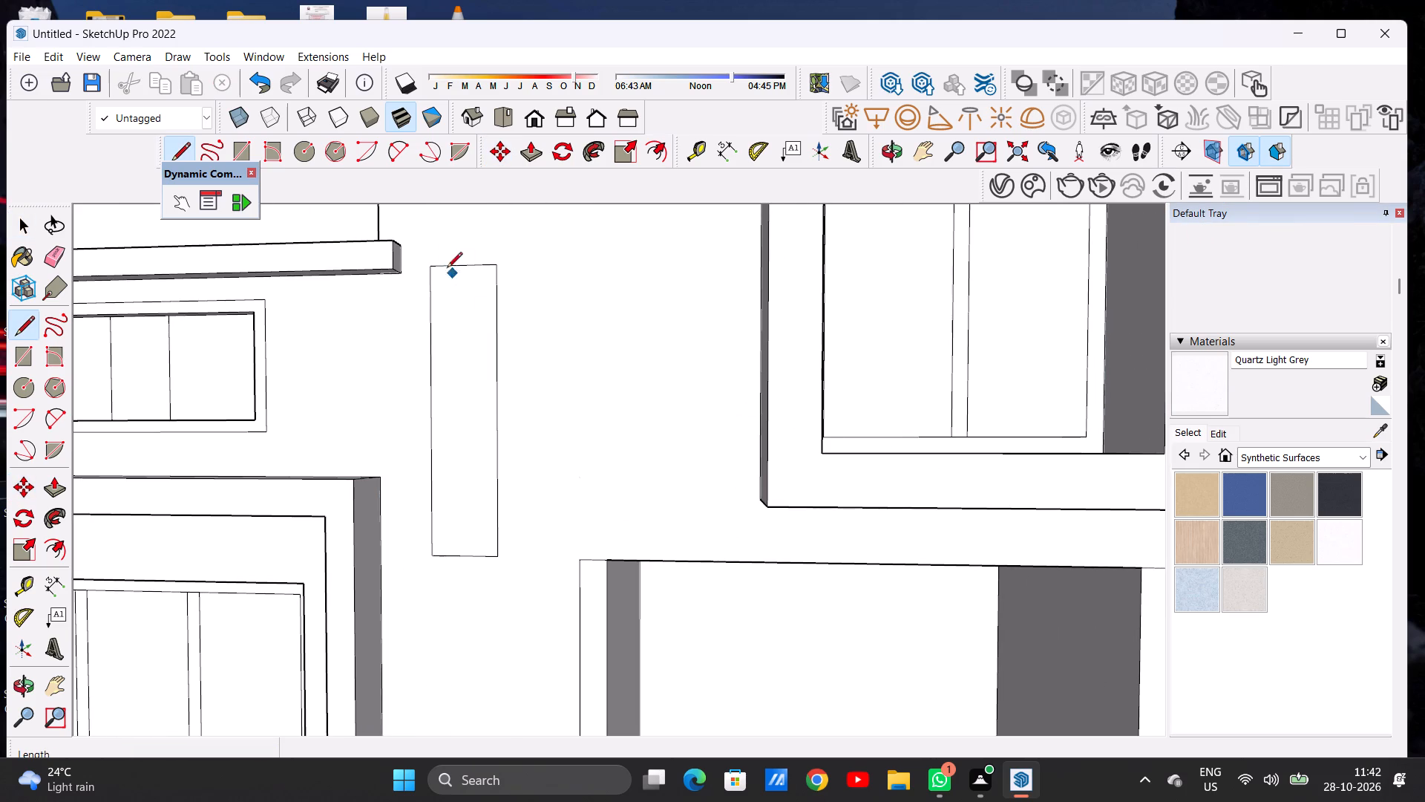
left_click(429, 288)
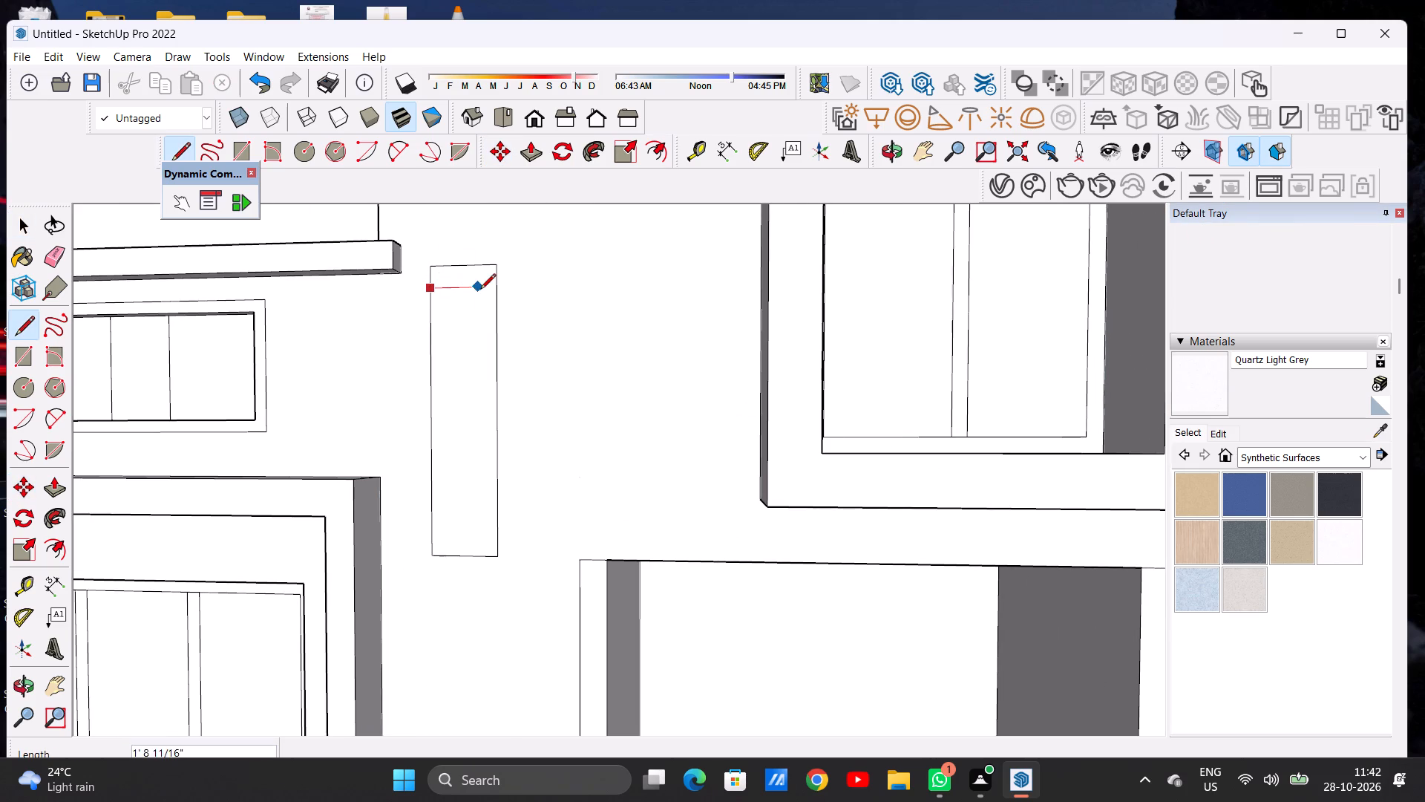
left_click(496, 292)
key("space")
key("e")
left_click_drag(478, 257, 482, 270)
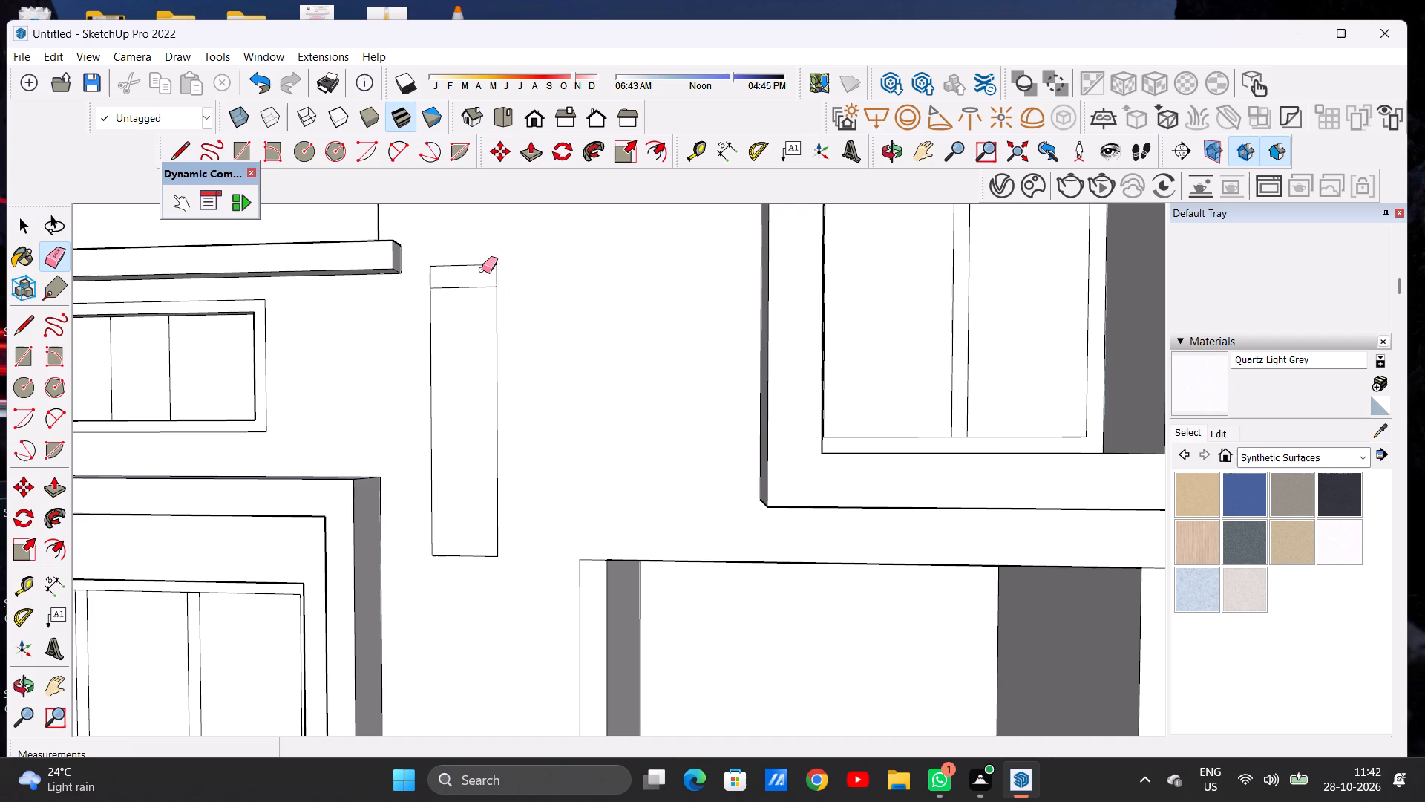
left_click_drag(482, 270, 492, 280)
left_click(497, 274)
left_click(433, 274)
key("space")
scroll(507, 322, "down", 8)
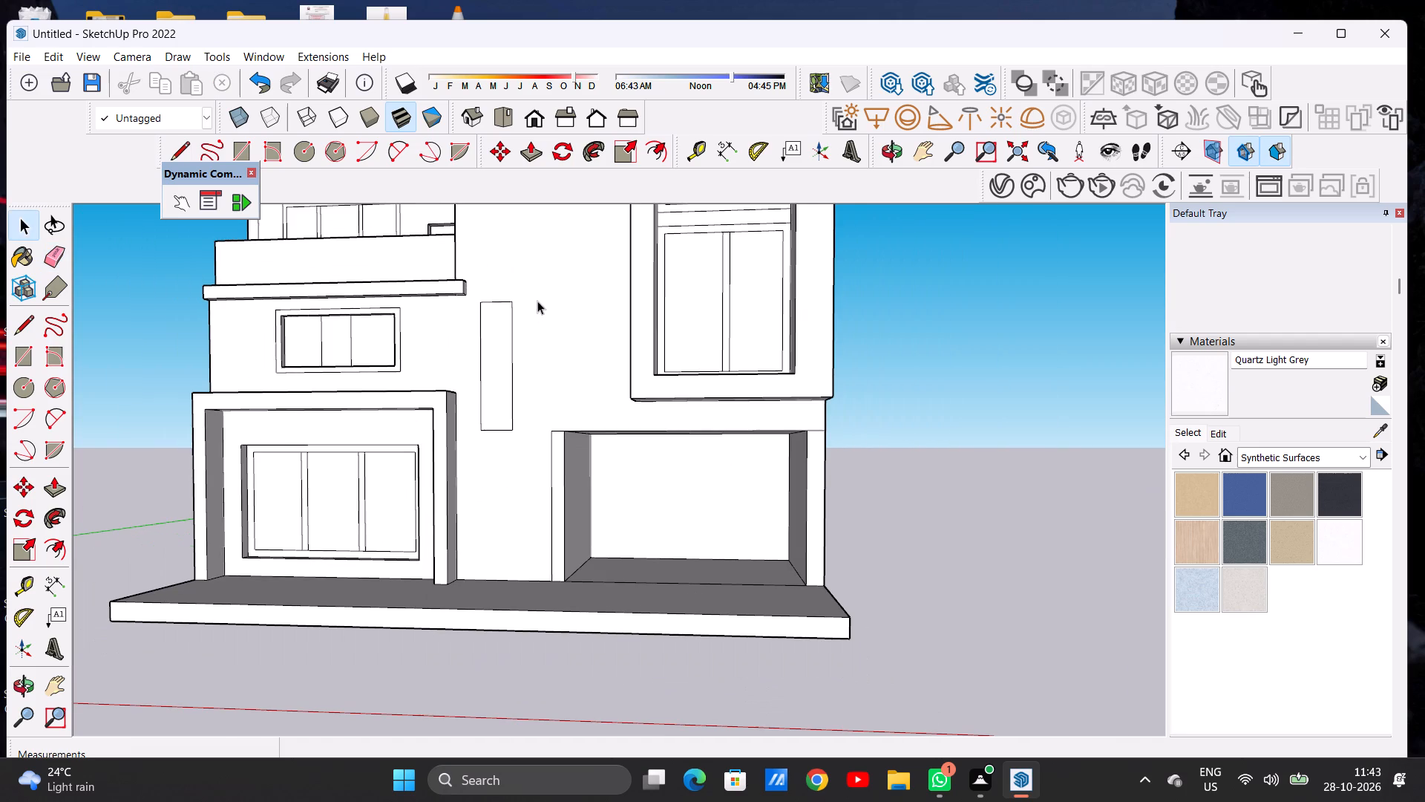
middle_click_drag(490, 307, 516, 362)
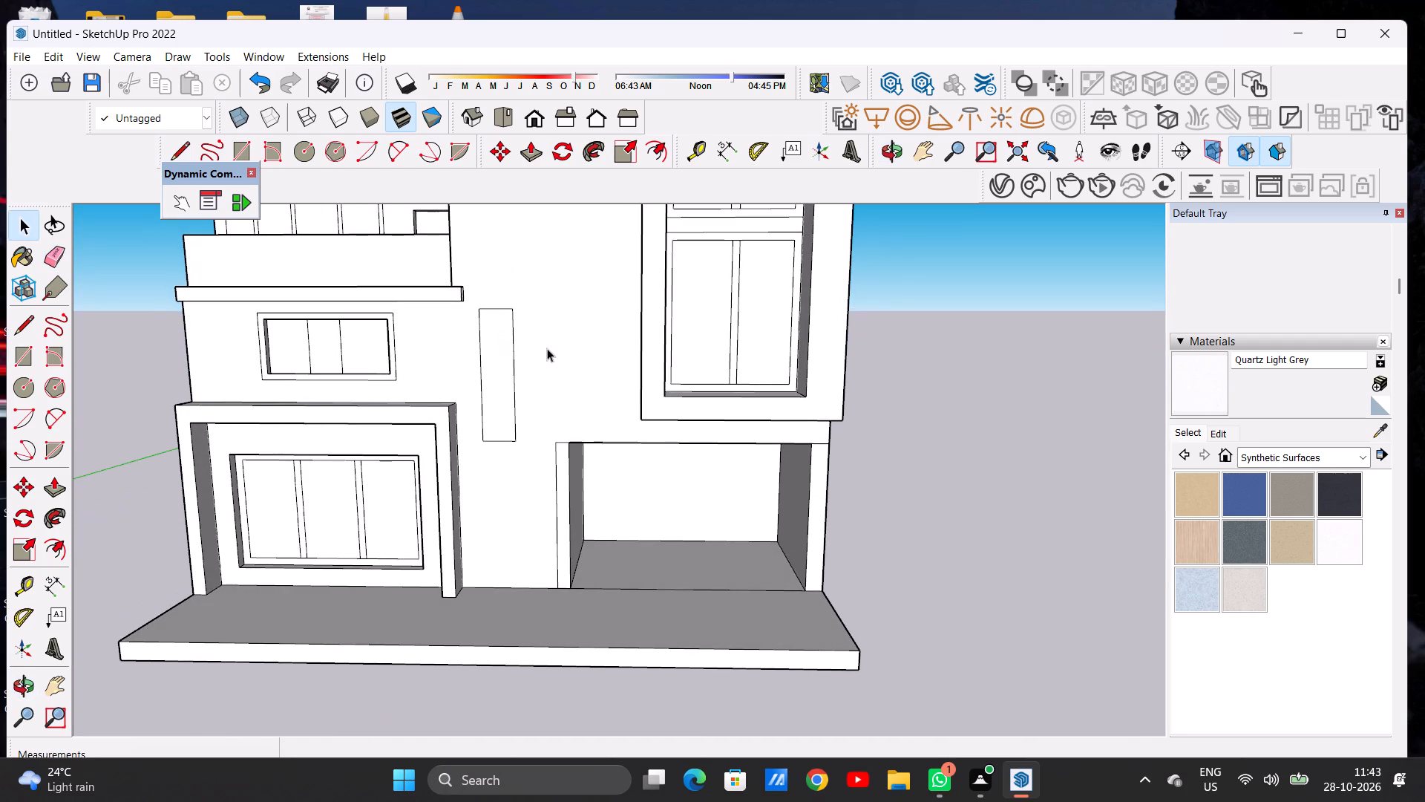
scroll(563, 282, "down", 7)
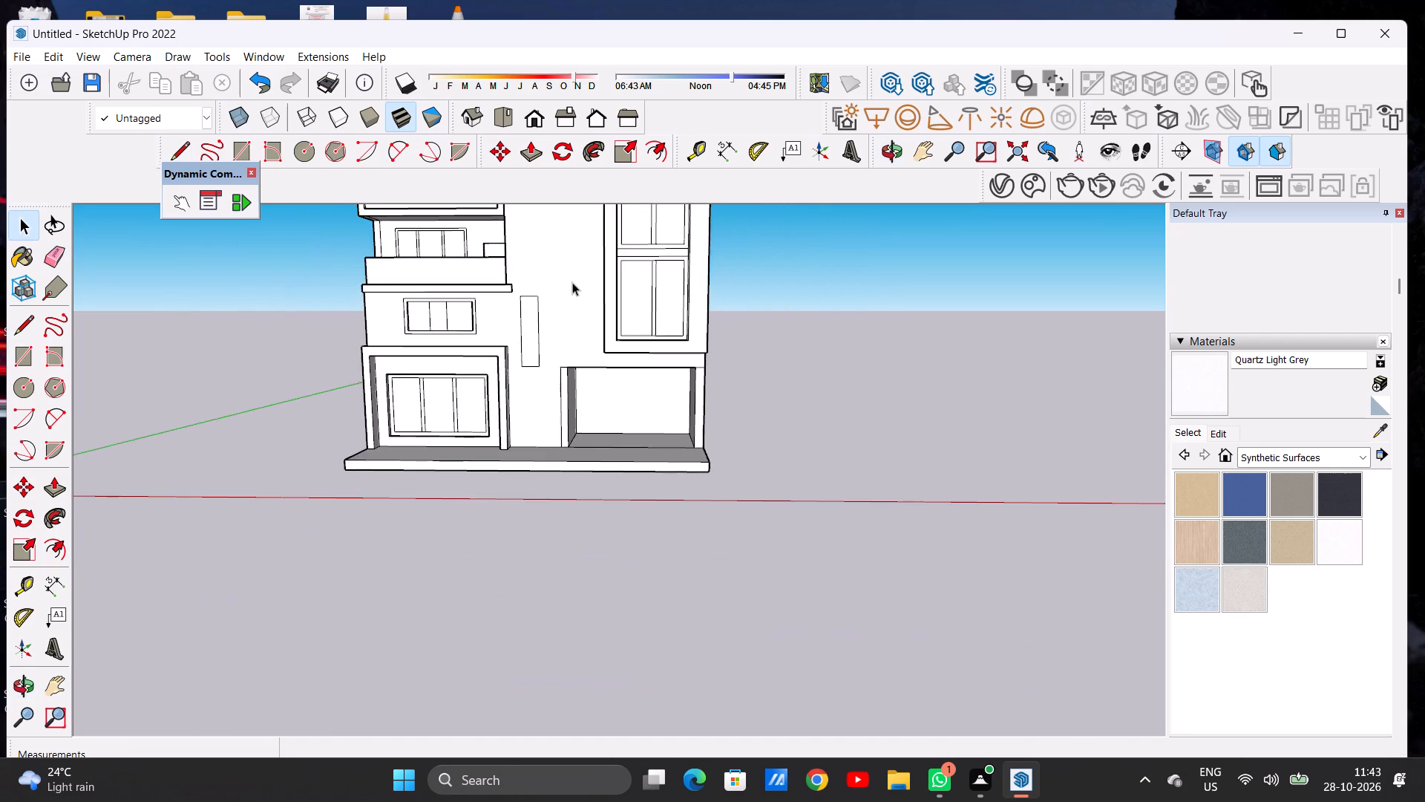
Offset the narrow vertical rectangle's outline inward by about 3 3/4" to form a frame border.
scroll(572, 282, "down", 6)
scroll(523, 281, "up", 6)
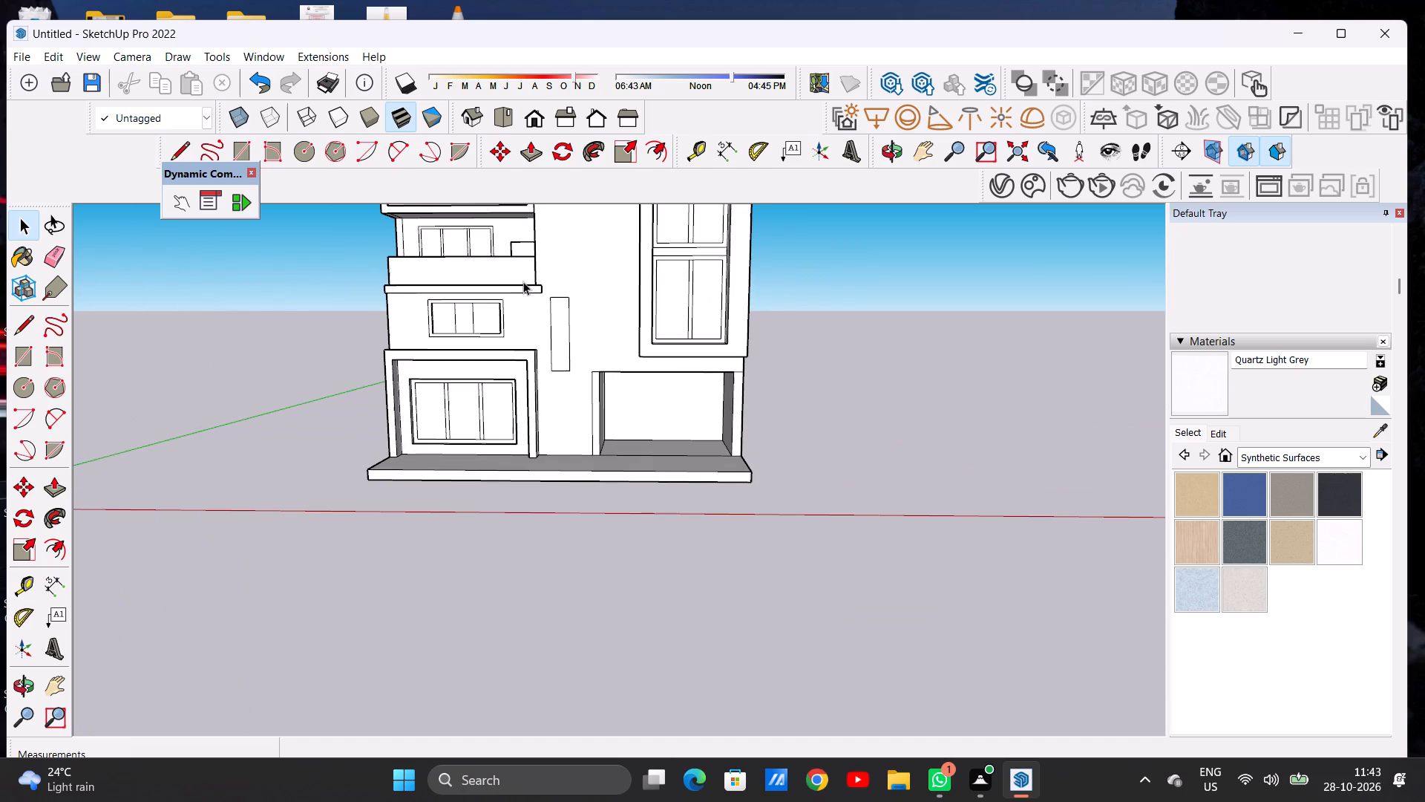
middle_click_drag(545, 284, 573, 281)
scroll(524, 347, "down", 10)
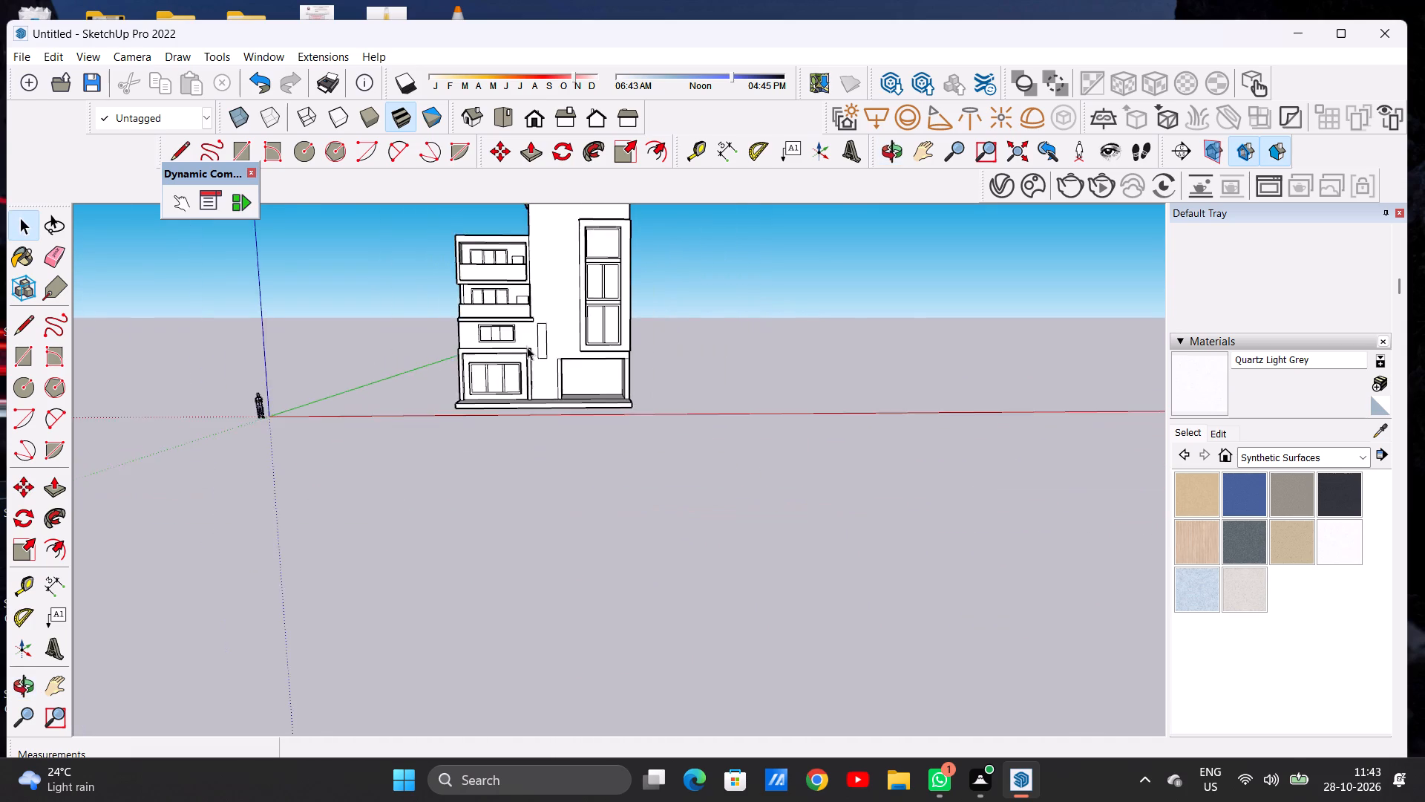
scroll(547, 325, "down", 5)
scroll(541, 341, "up", 4)
scroll(541, 341, "down", 1)
scroll(541, 341, "up", 15)
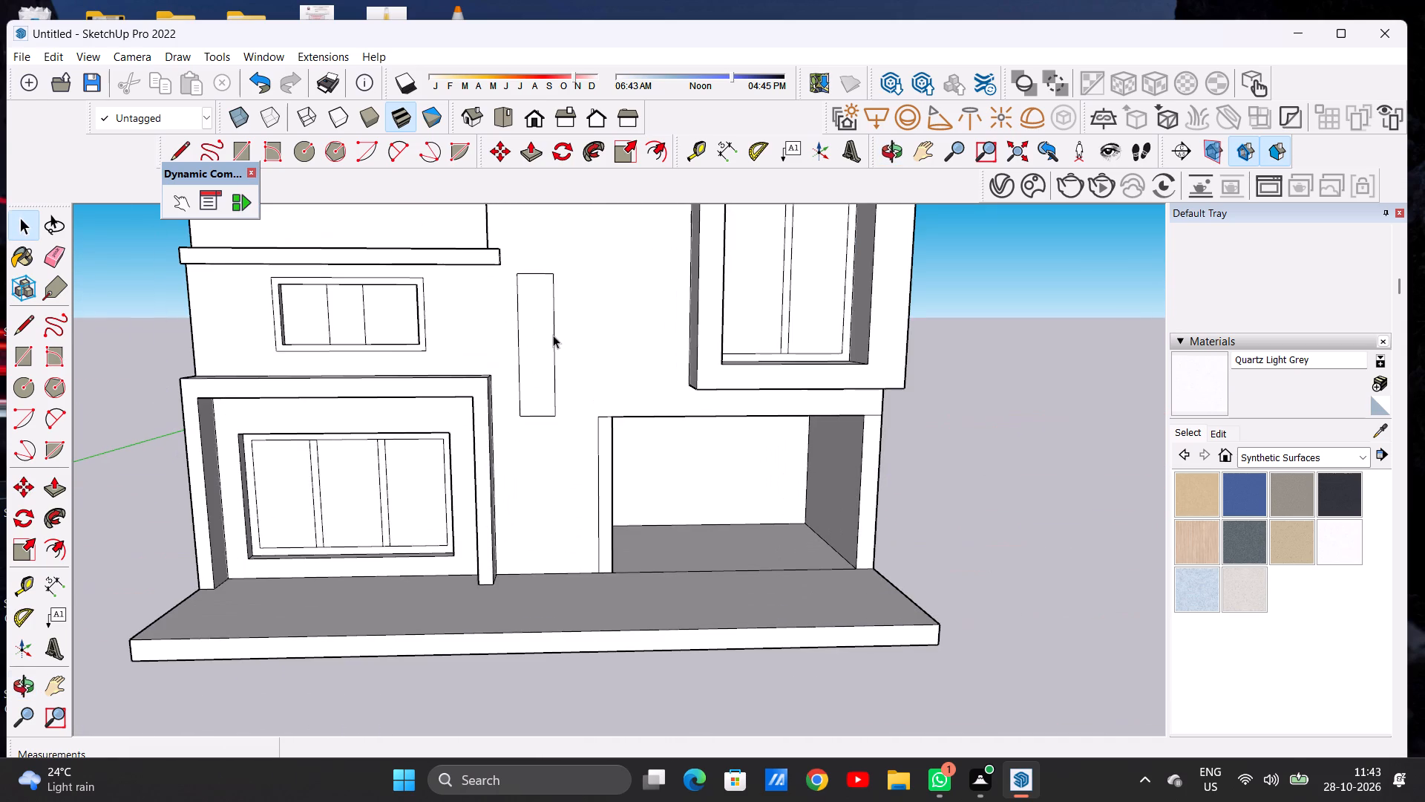
middle_click_drag(553, 335, 549, 325)
scroll(545, 325, "up", 4)
key("o")
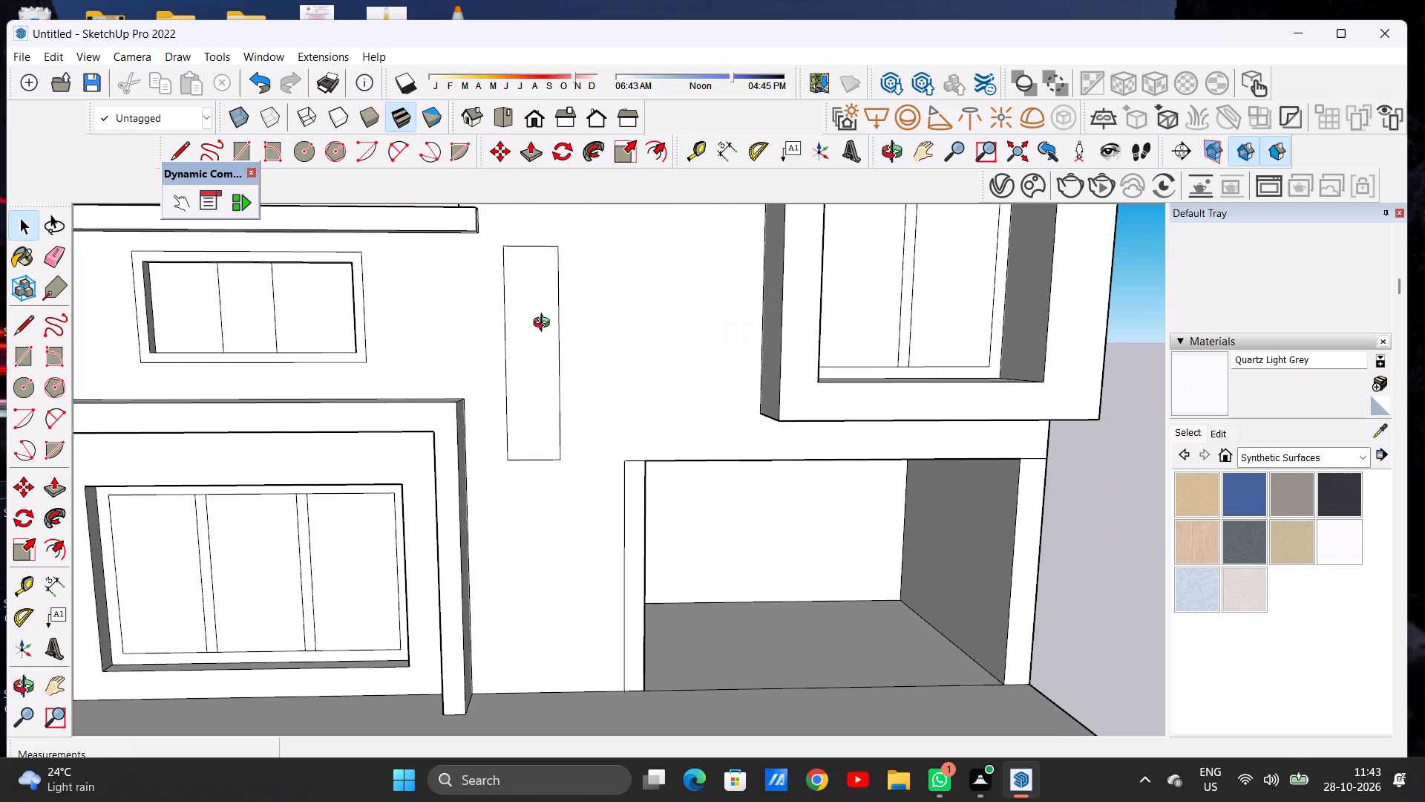
key("f")
scroll(545, 325, "up", 4)
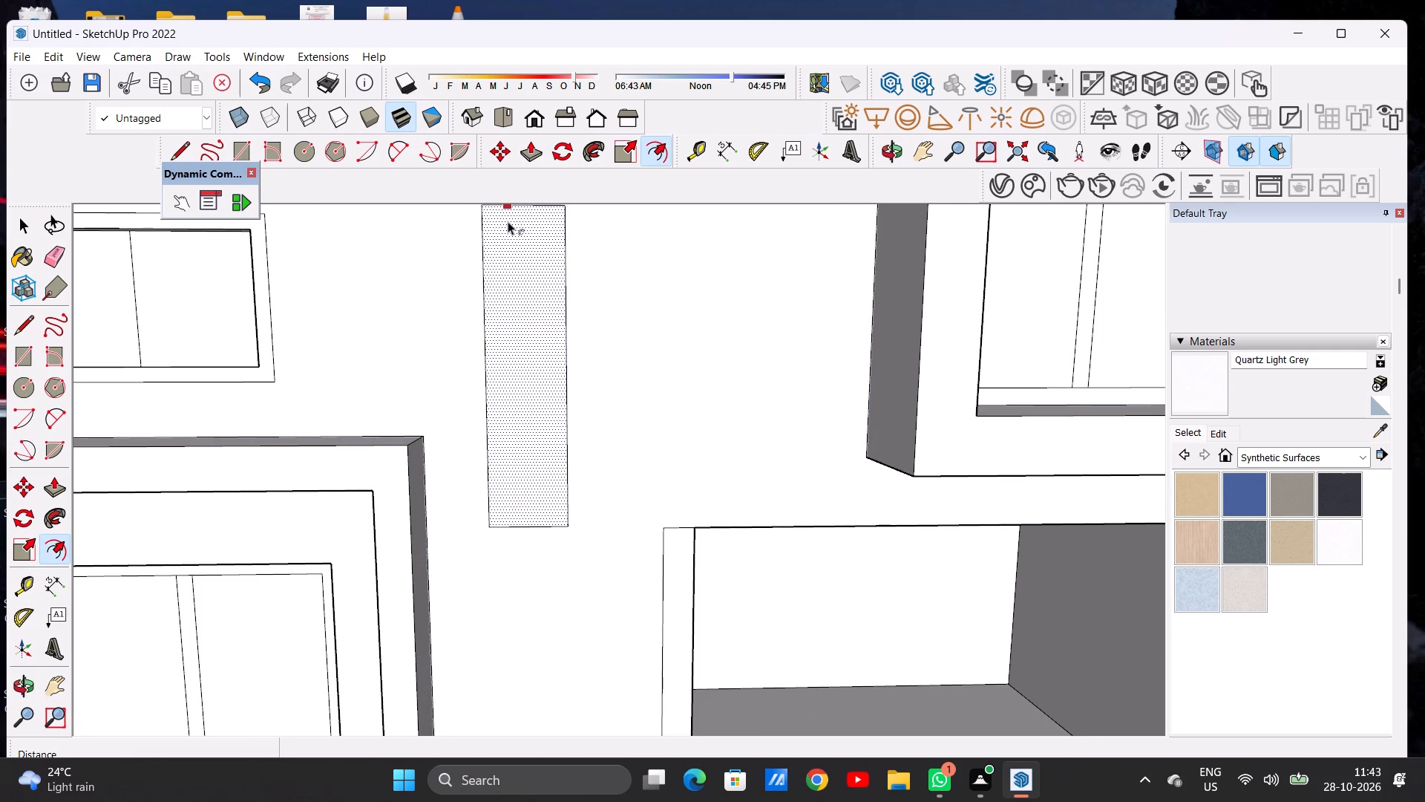
left_click(508, 221)
left_click(507, 216)
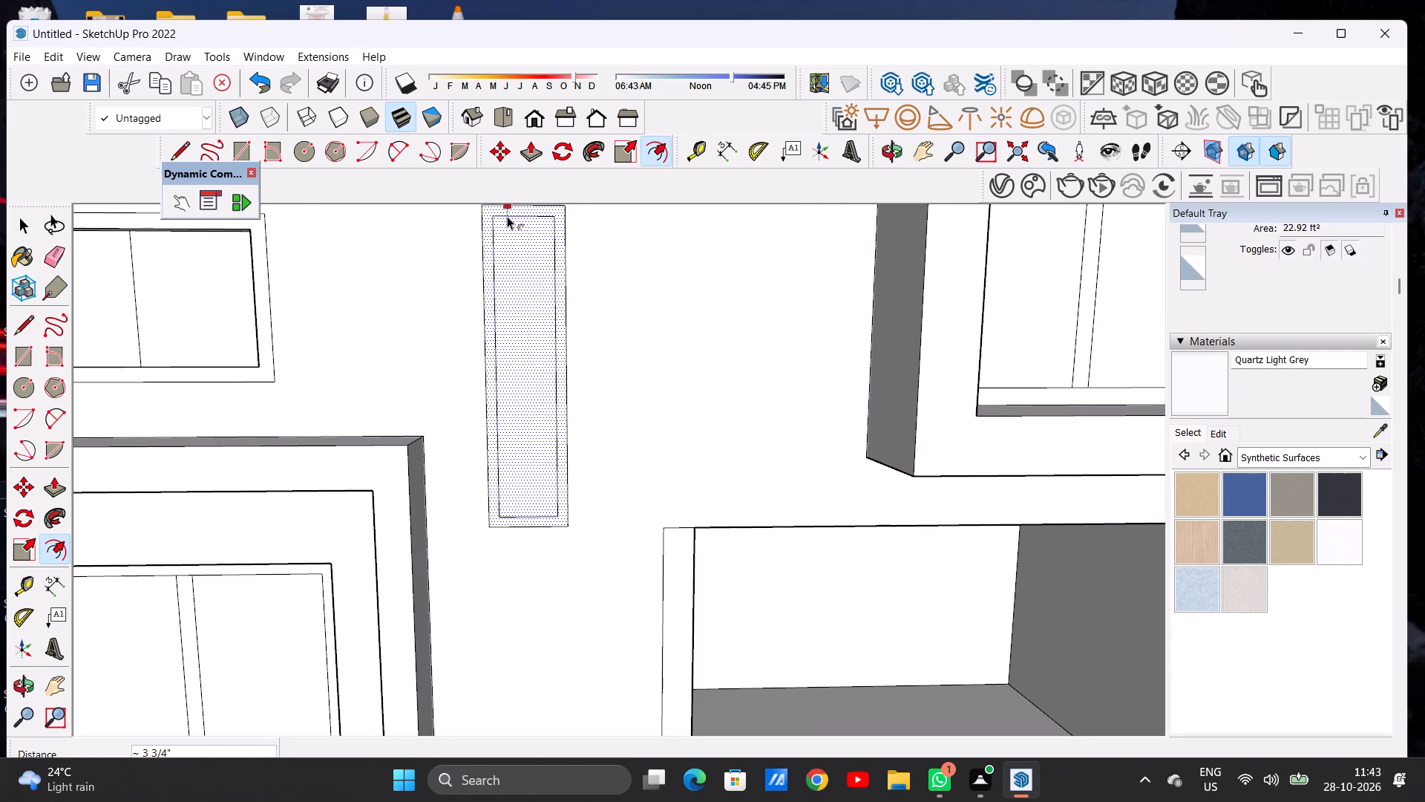
key("space")
Draw a square about 5' 1" per side on the ground-floor wall below the narrow frame, between the framed window and large opening.
scroll(543, 296, "down", 8)
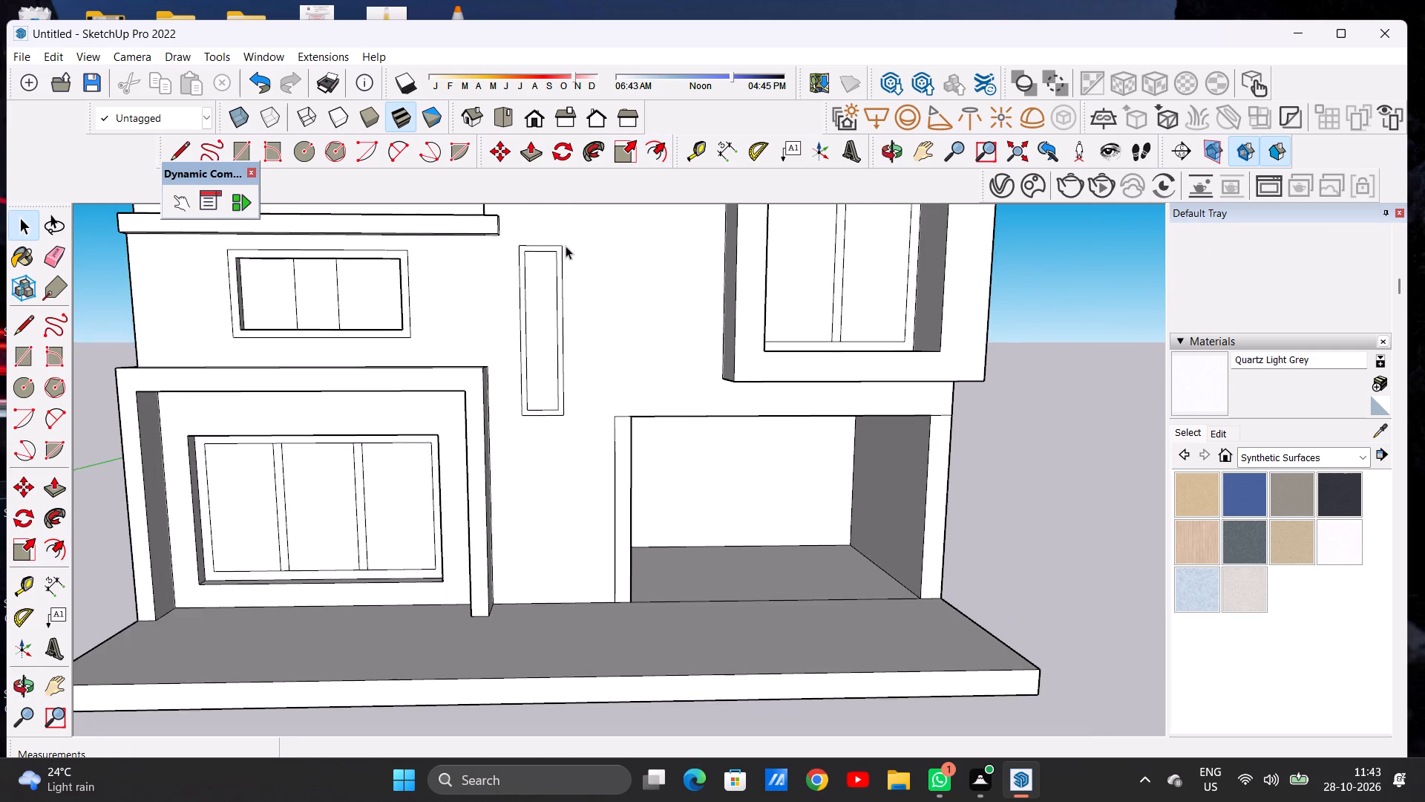
scroll(566, 246, "down", 10)
scroll(548, 311, "down", 6)
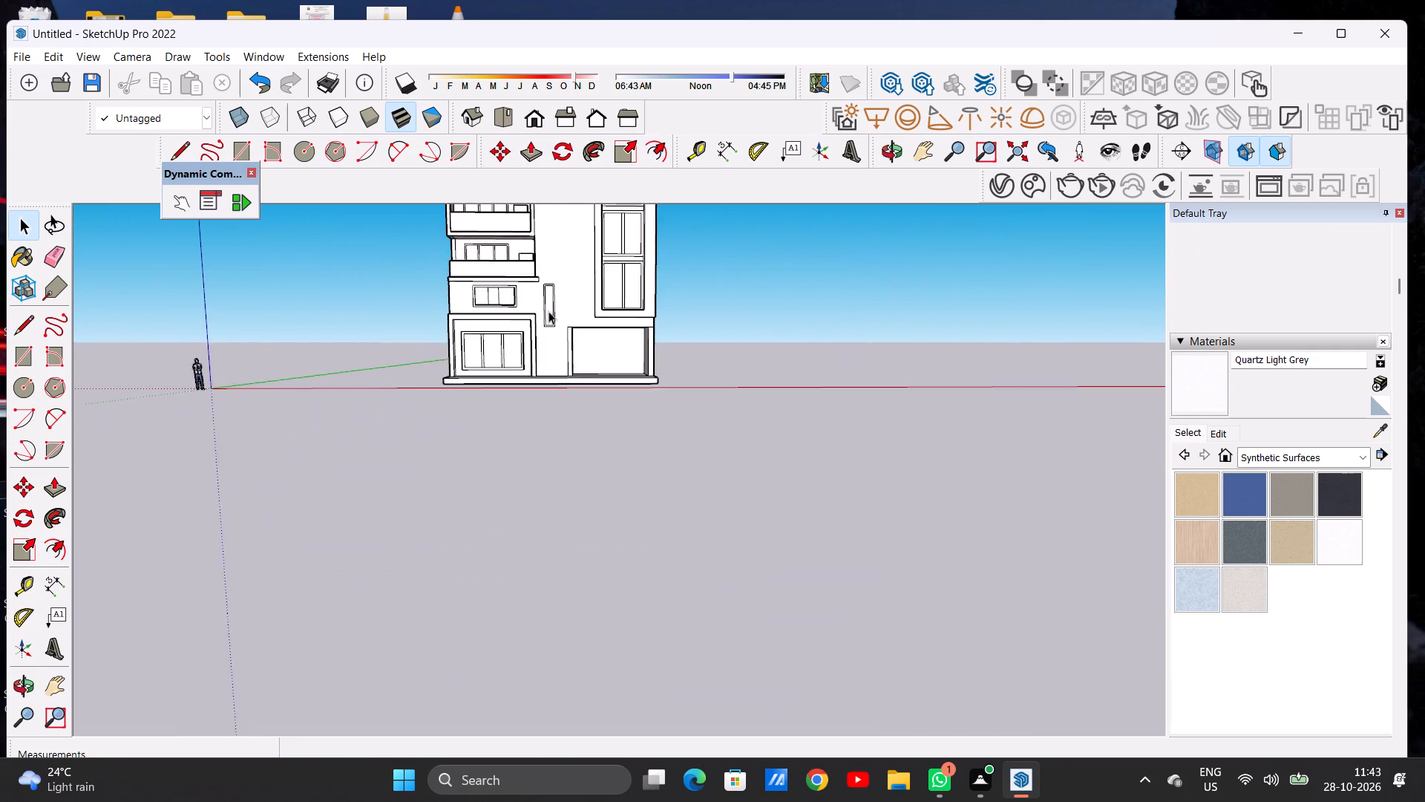
scroll(548, 311, "down", 12)
scroll(555, 276, "up", 2)
scroll(555, 276, "down", 1)
scroll(555, 276, "up", 8)
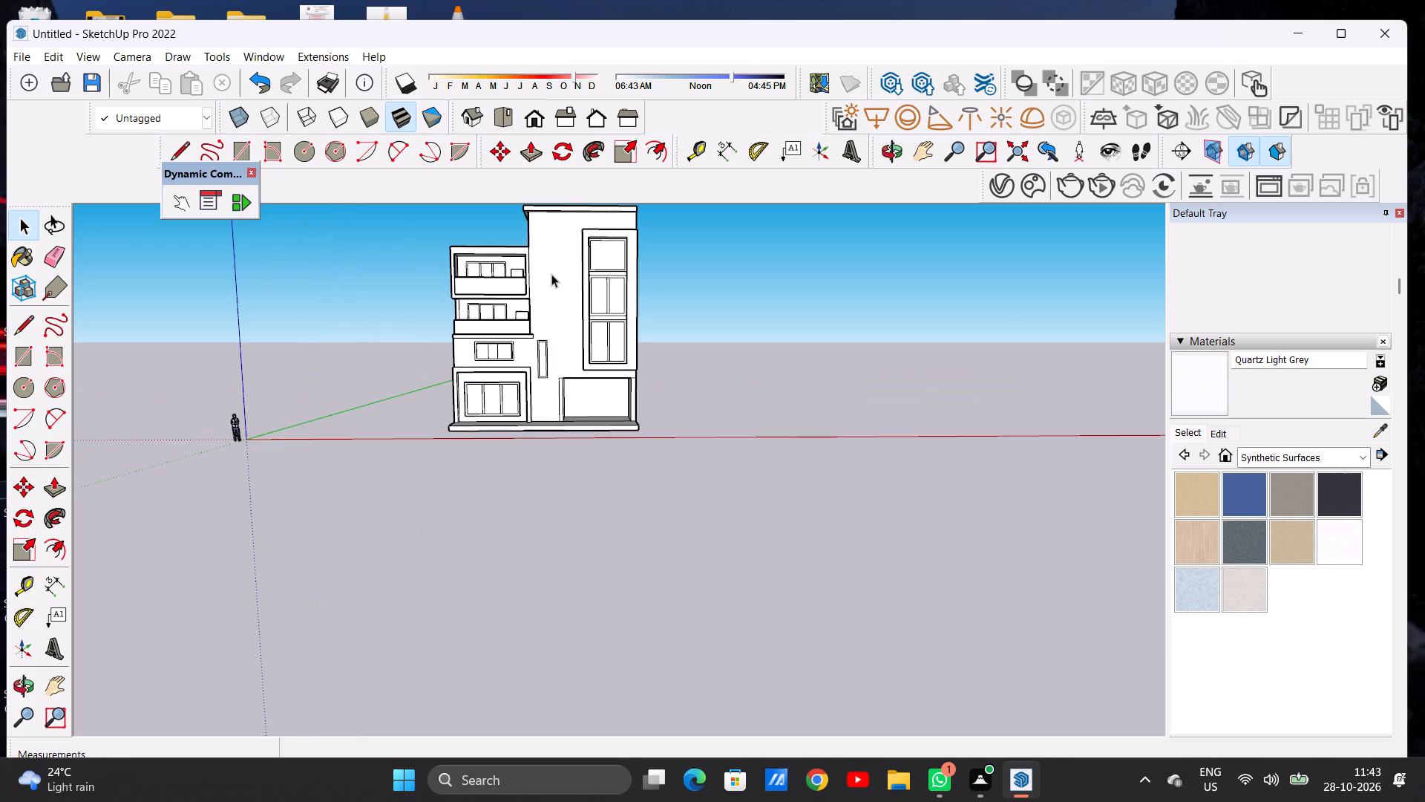
scroll(555, 388, "up", 2)
scroll(555, 390, "down", 2)
scroll(555, 390, "up", 13)
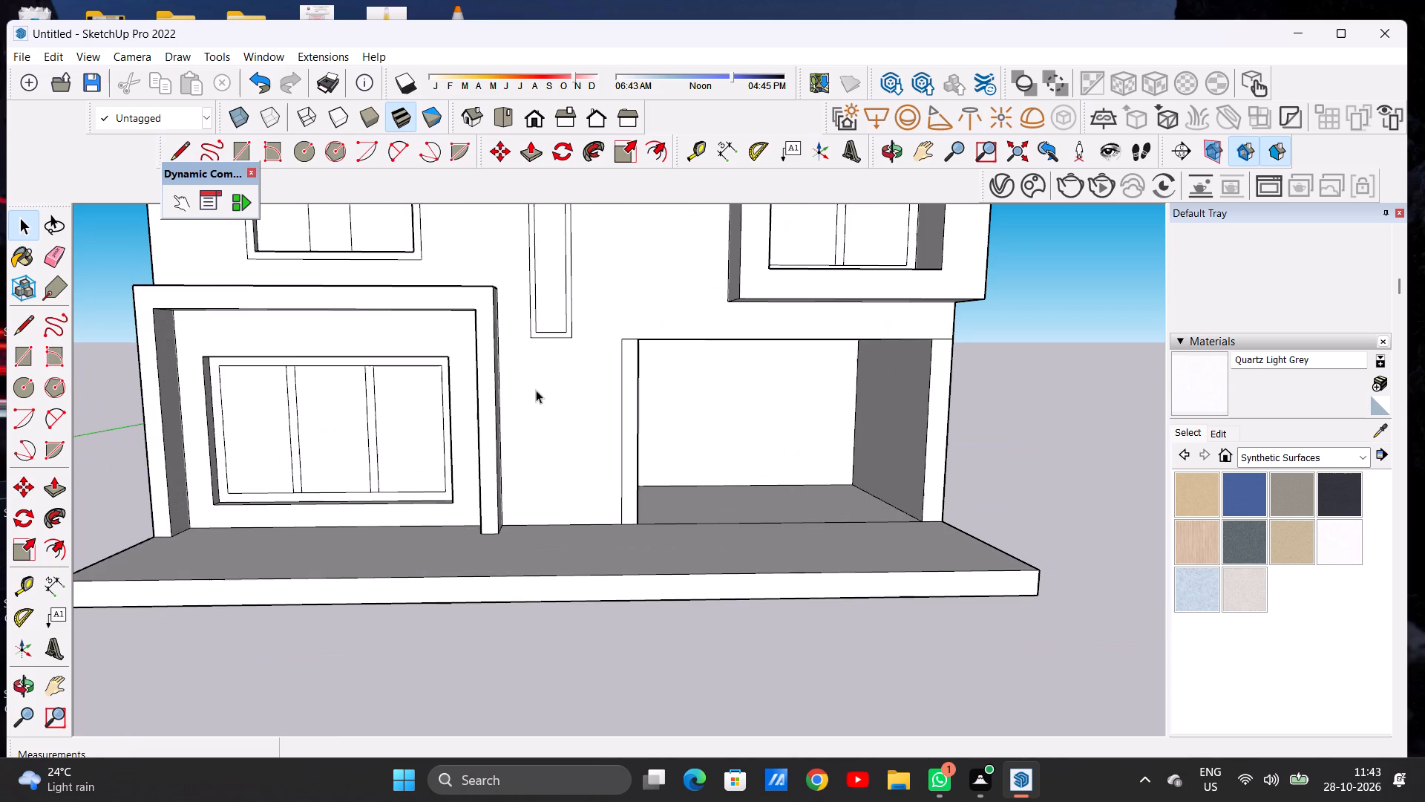
key("r")
scroll(577, 405, "up", 1)
scroll(577, 405, "down", 1)
scroll(577, 405, "up", 4)
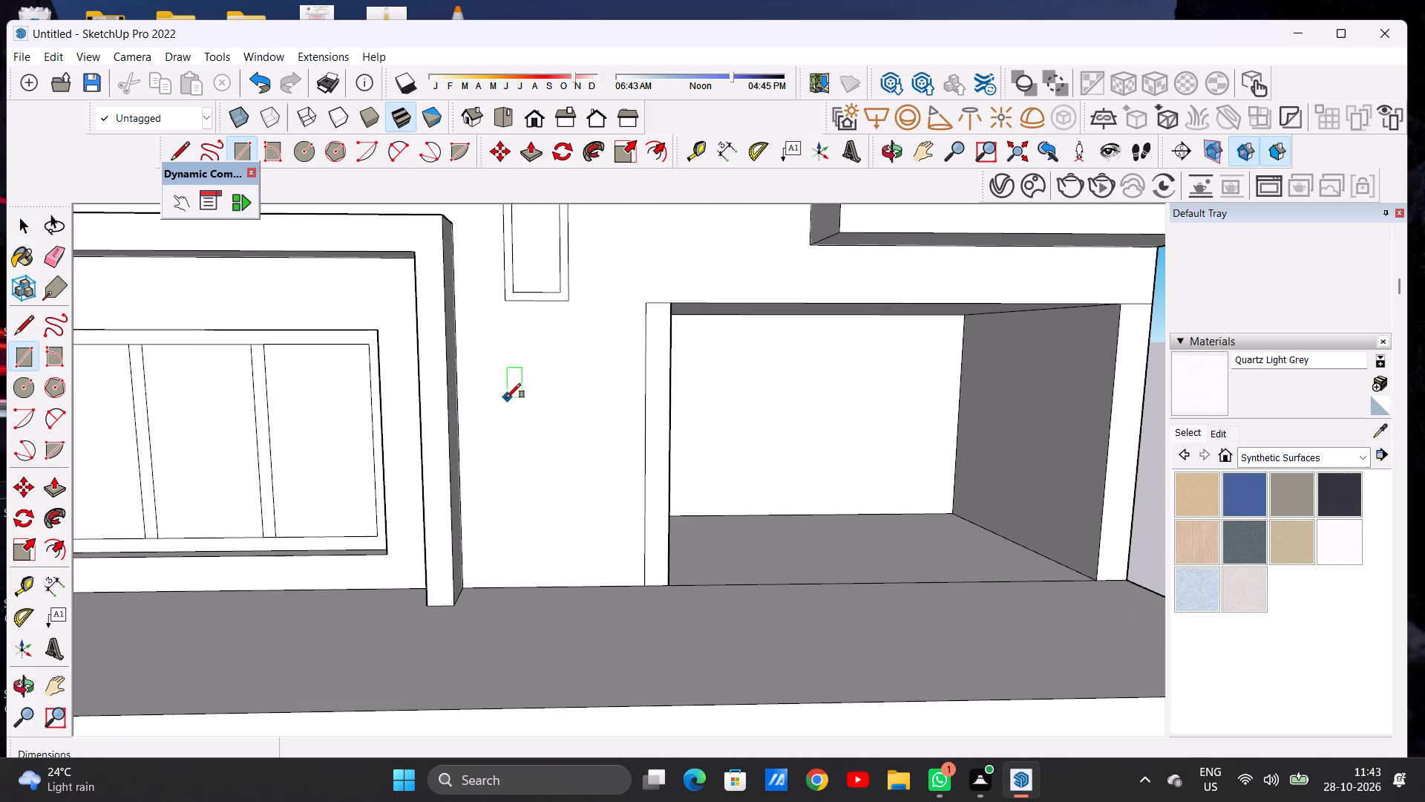
left_click(483, 353)
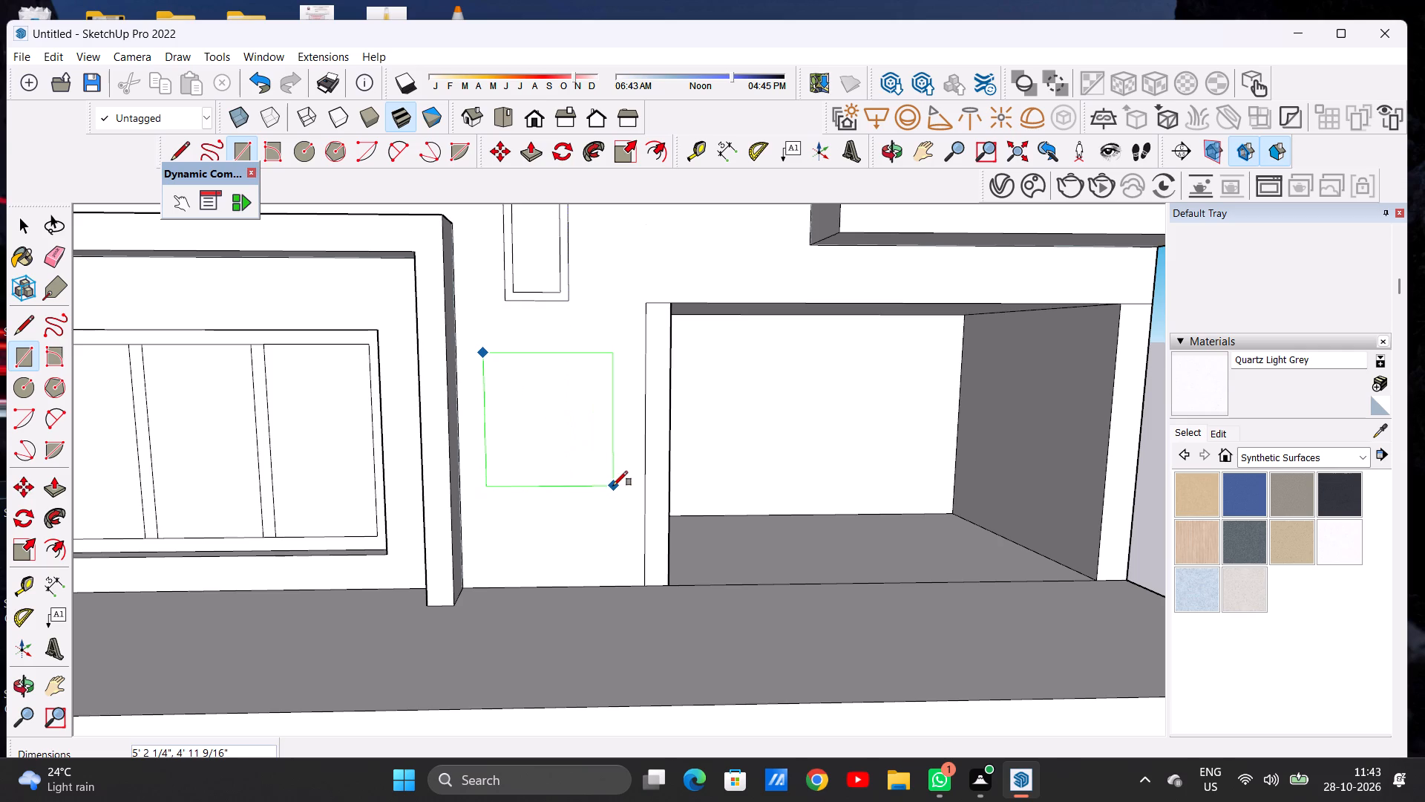
left_click(612, 483)
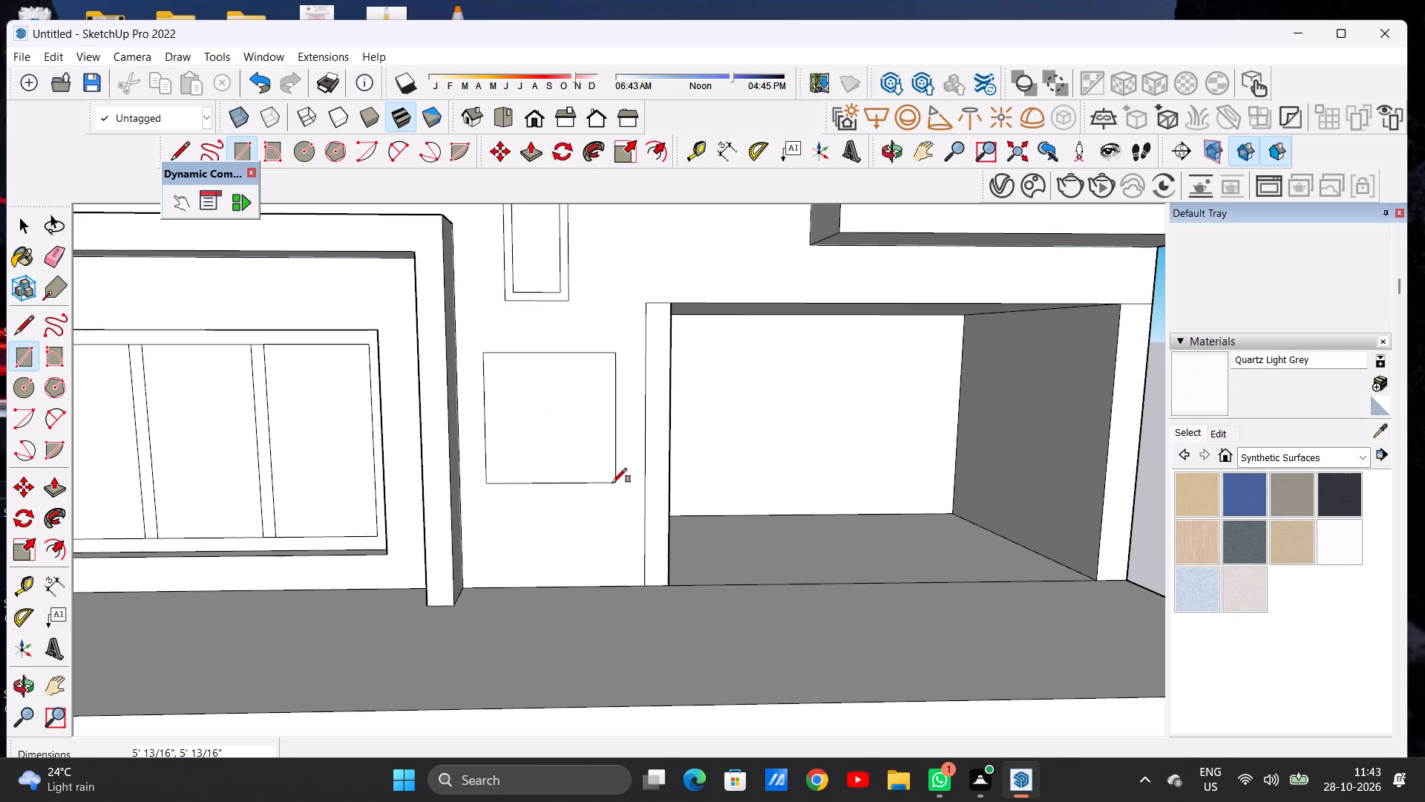
key("space")
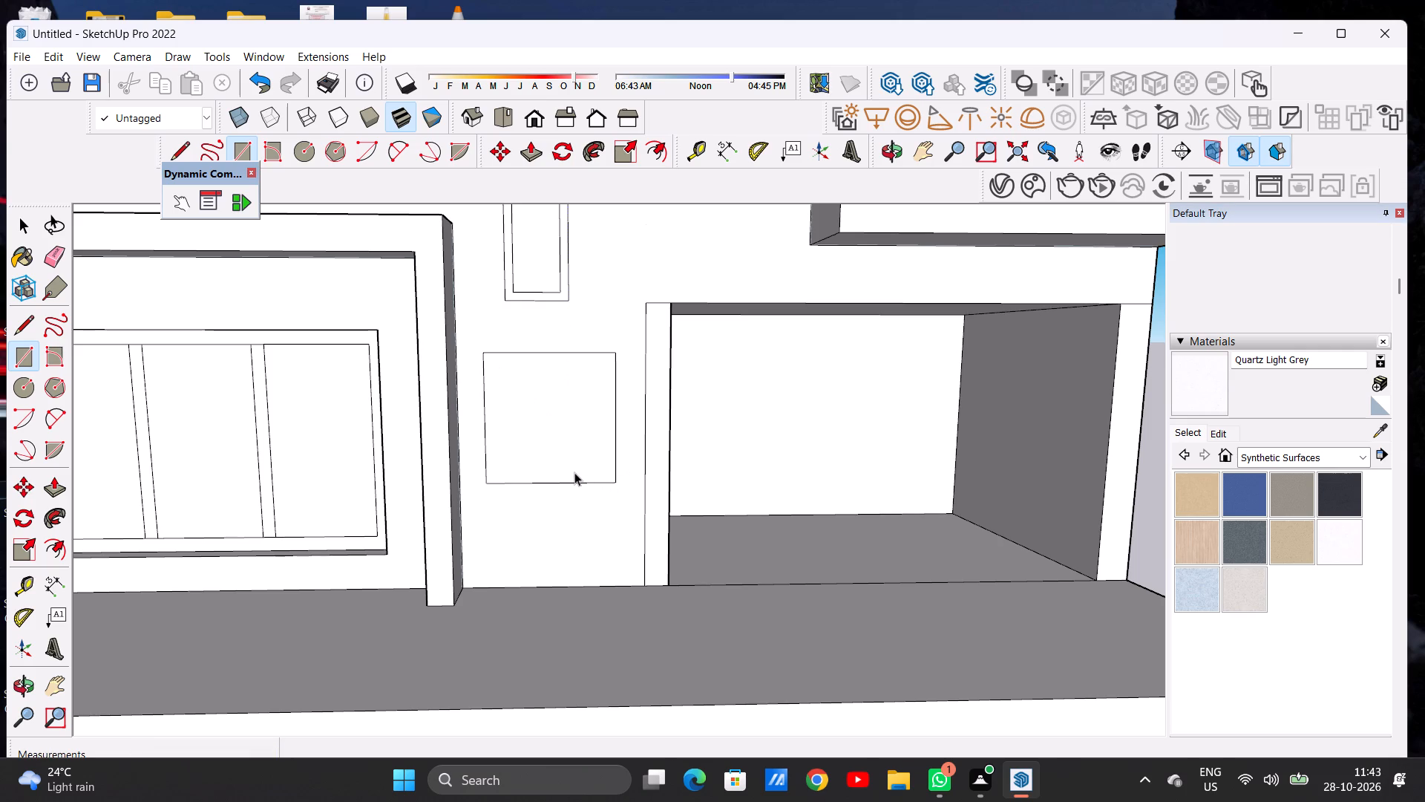
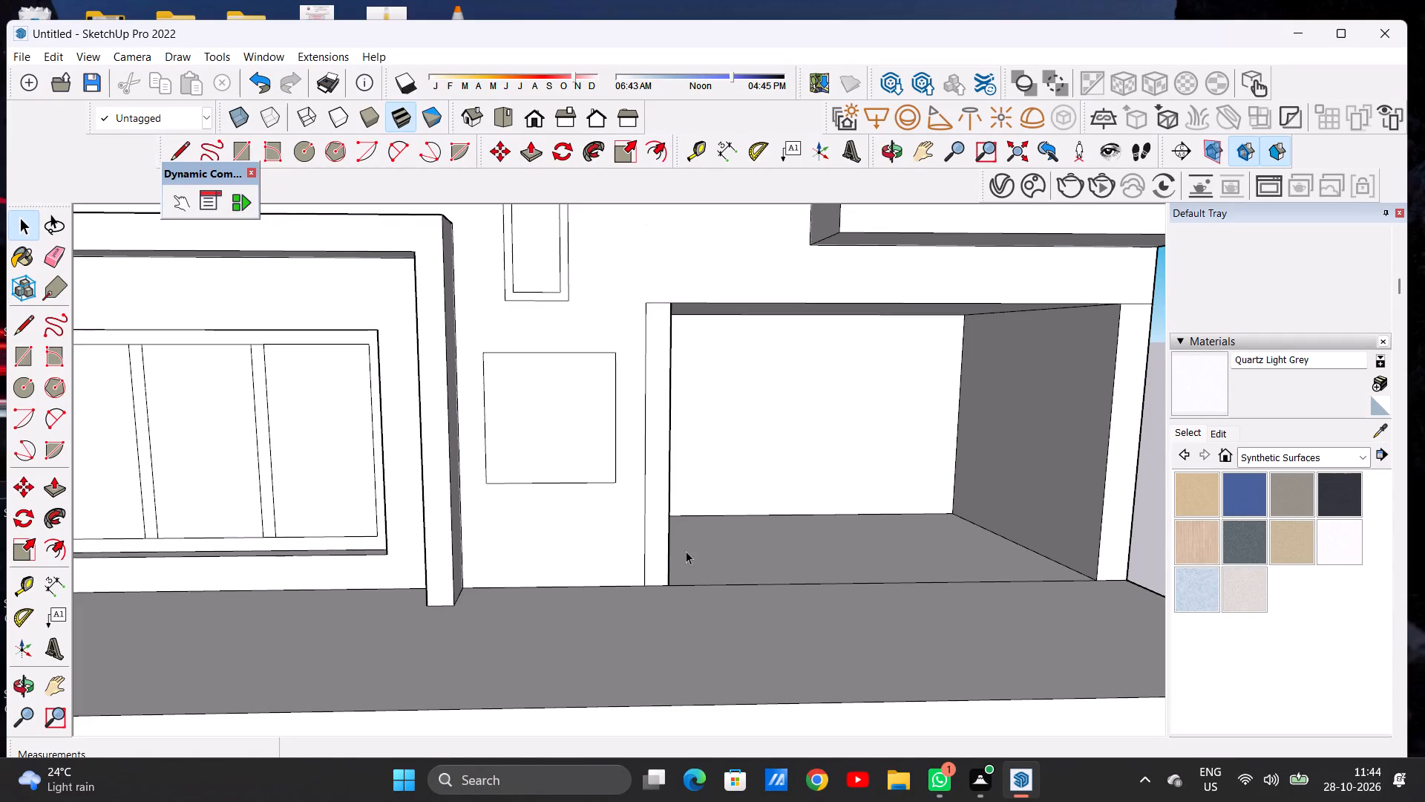
Extend the ground-floor square down to the floor with two vertical lines about 4' 3" long and erase the dividing edge.
scroll(609, 460, "down", 13)
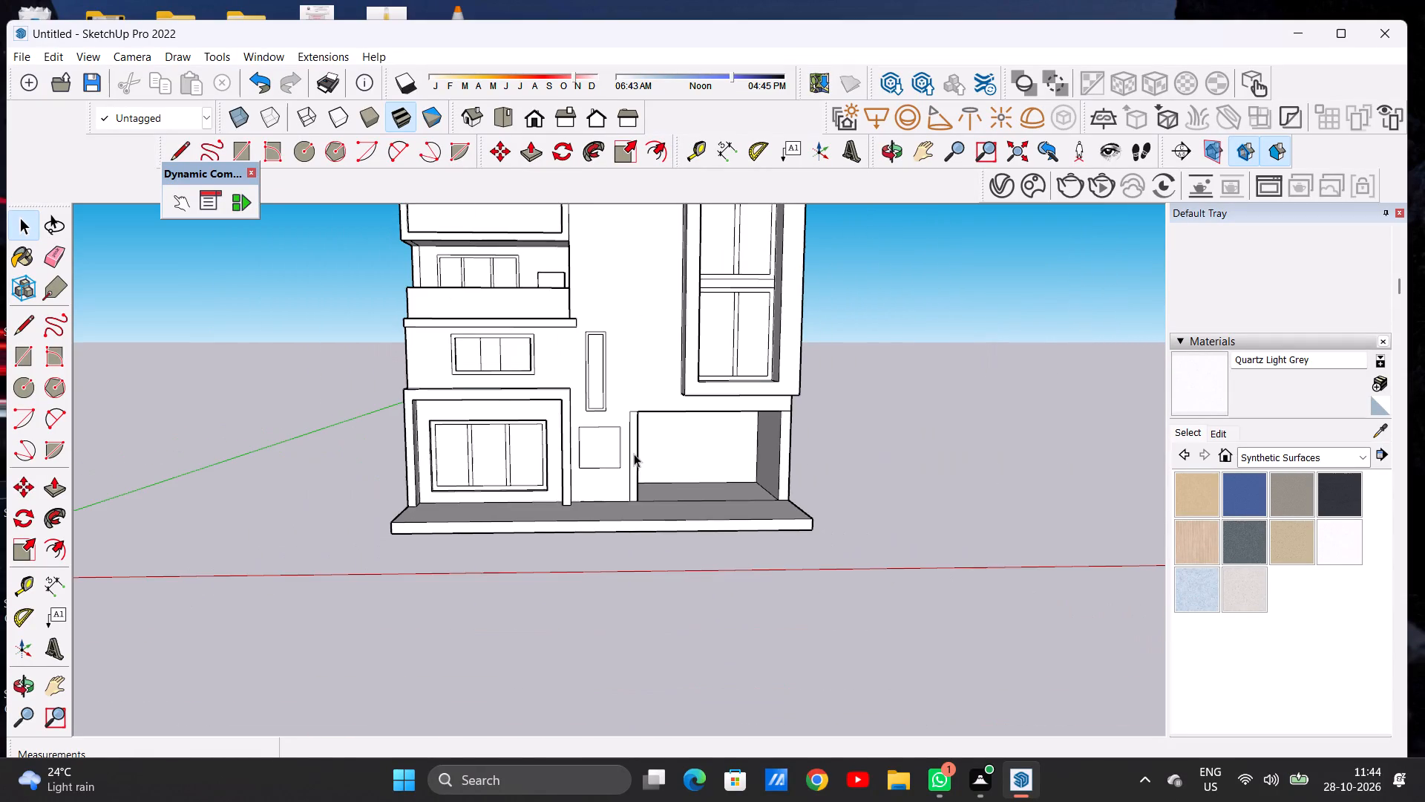
scroll(628, 477, "up", 8)
middle_click_drag(567, 439, 561, 423)
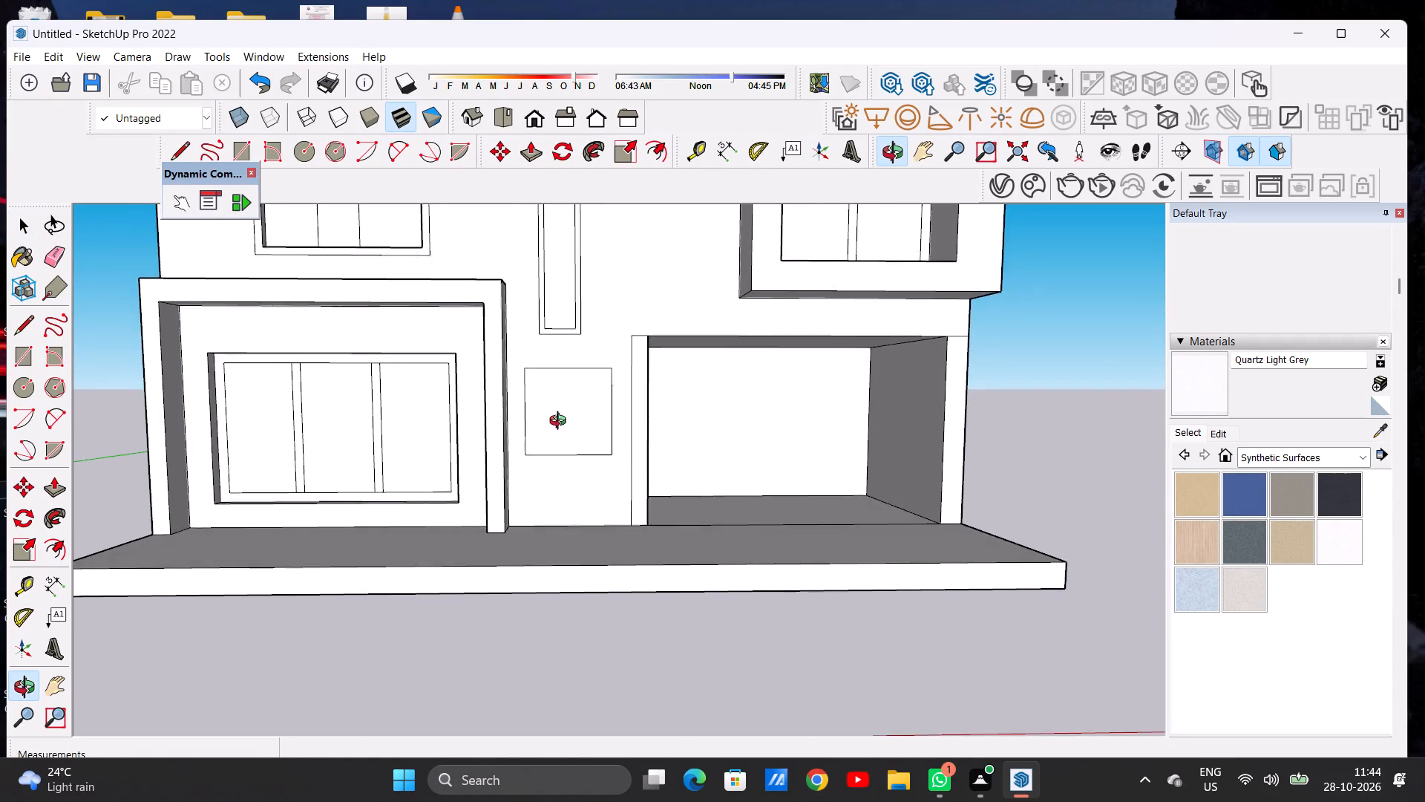
middle_click_drag(561, 423, 551, 439)
scroll(556, 479, "up", 3)
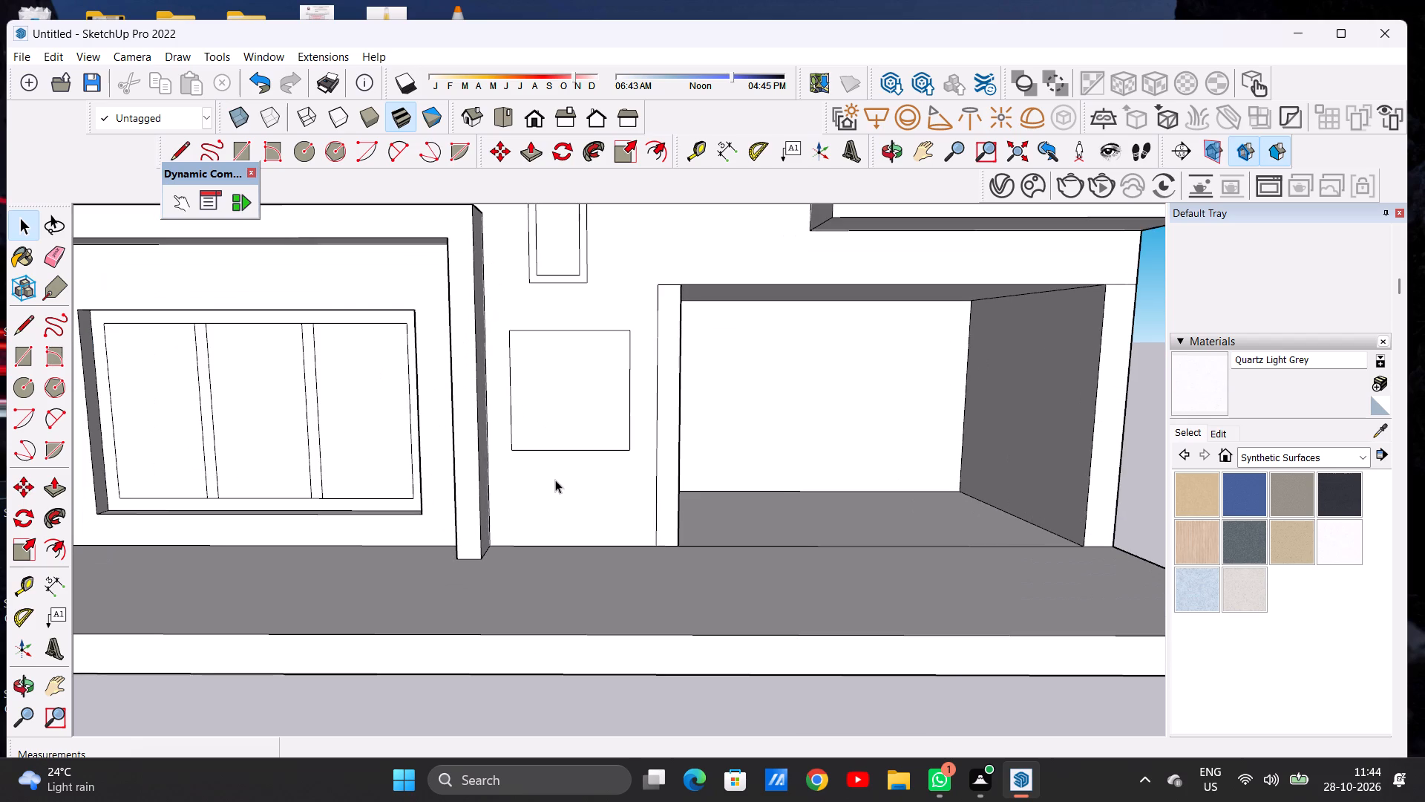
key("l")
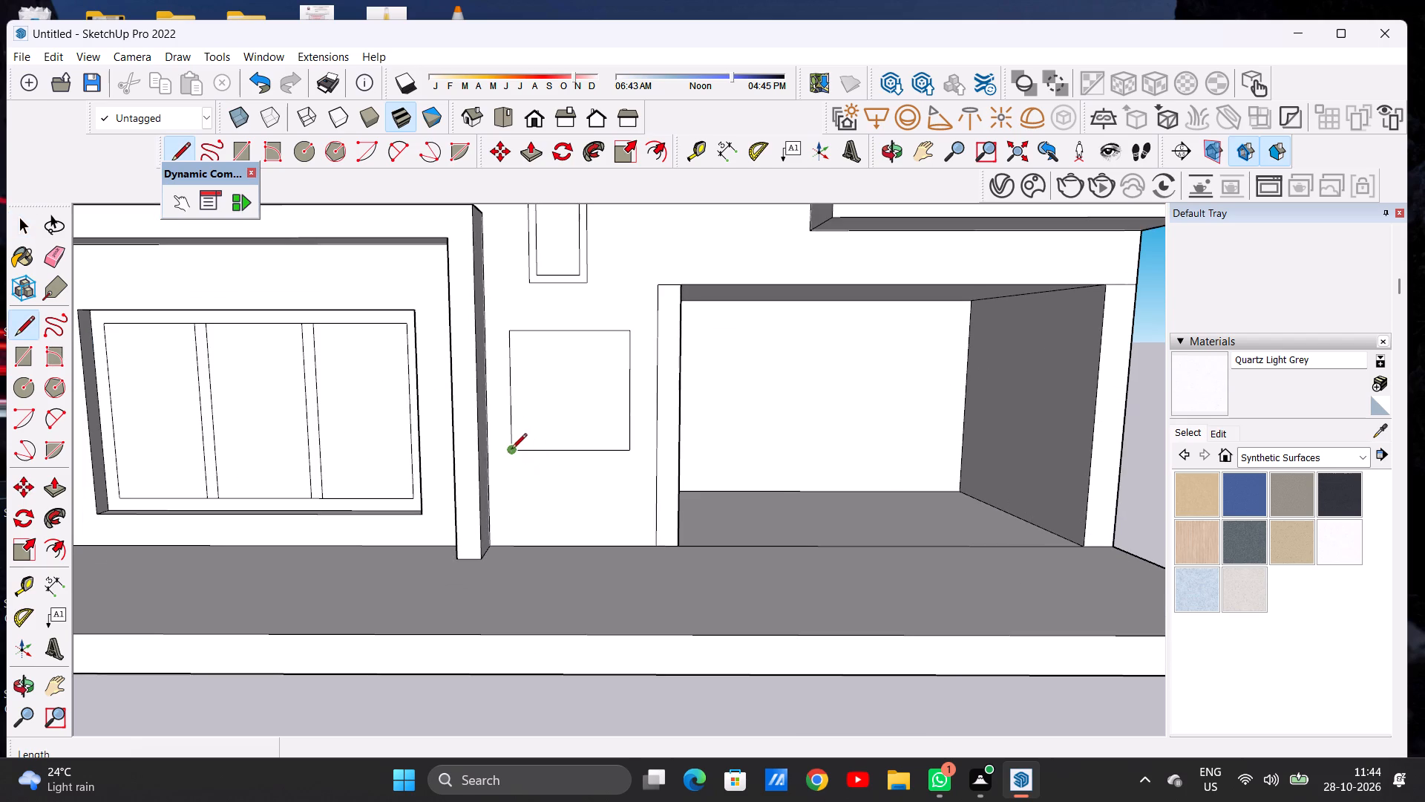
left_click(513, 448)
left_click(516, 541)
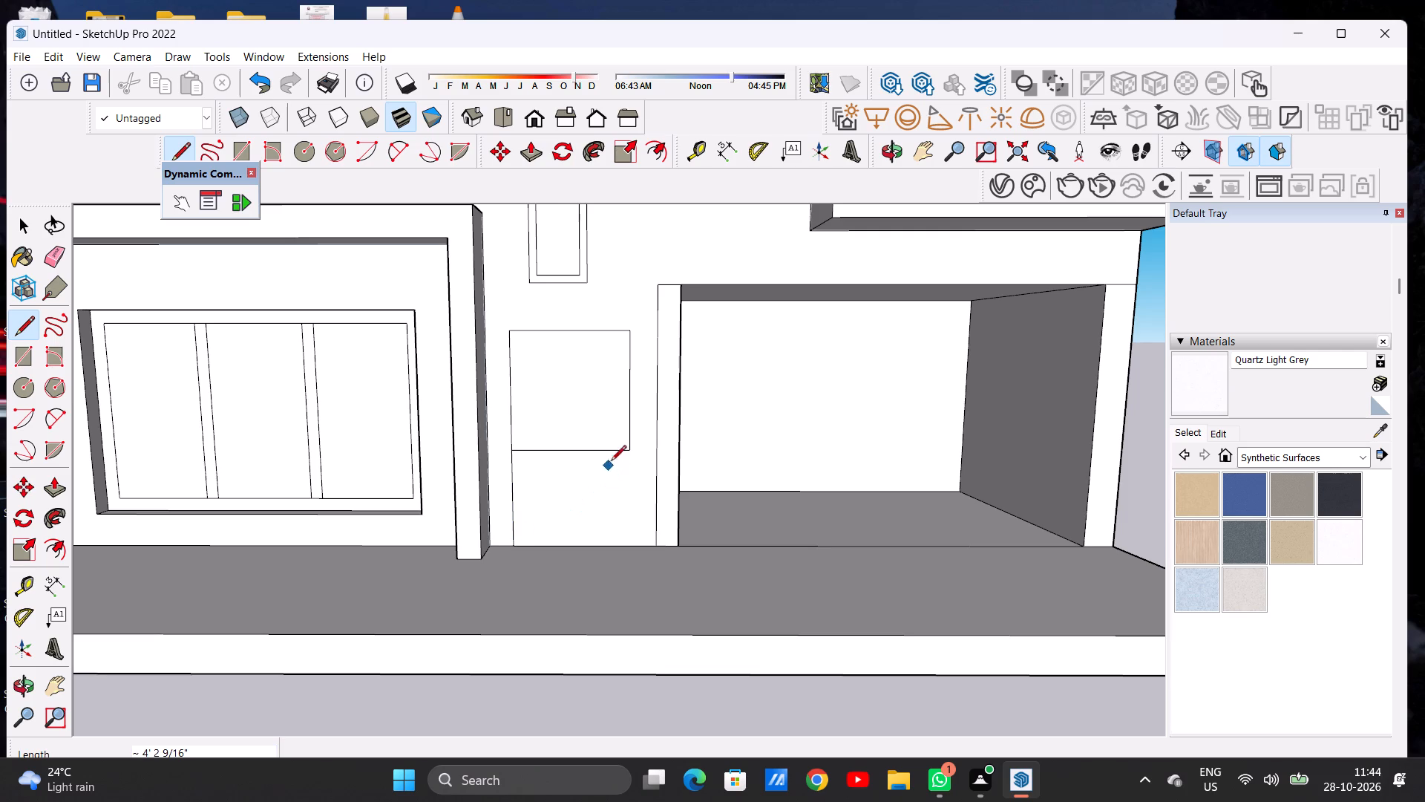
left_click(624, 455)
left_click(631, 547)
key("space")
key("e")
left_click_drag(583, 443, 583, 457)
scroll(595, 470, "down", 7)
scroll(591, 495, "up", 4)
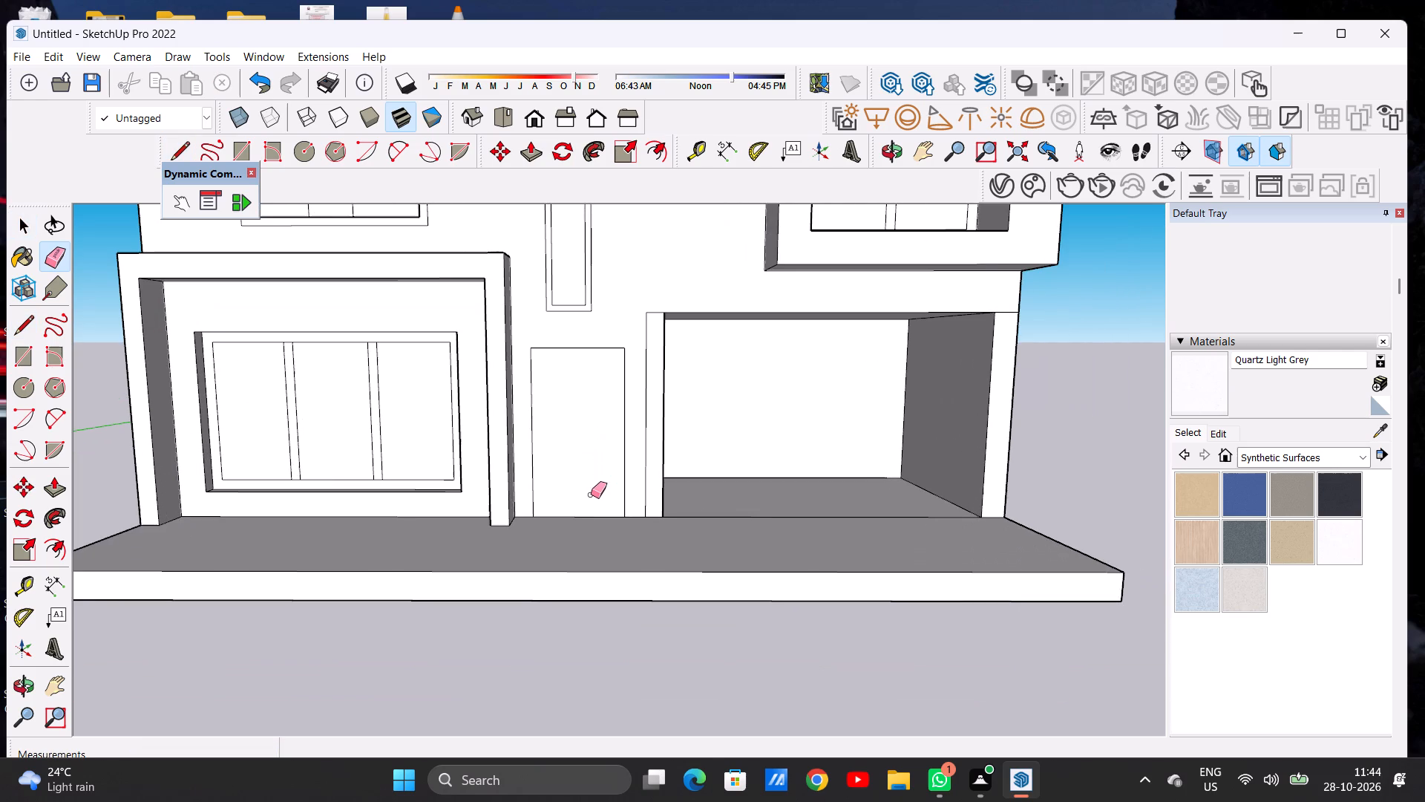
key("space")
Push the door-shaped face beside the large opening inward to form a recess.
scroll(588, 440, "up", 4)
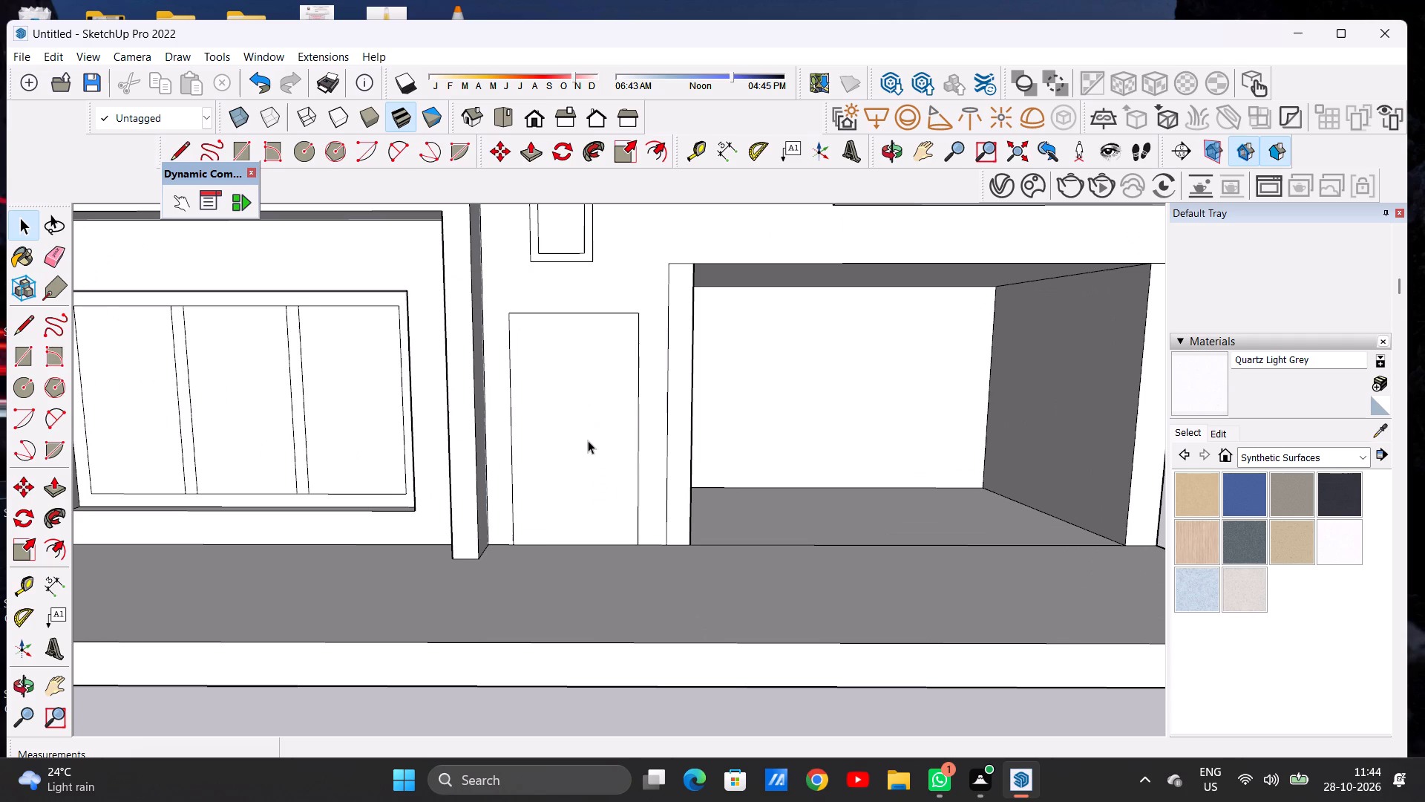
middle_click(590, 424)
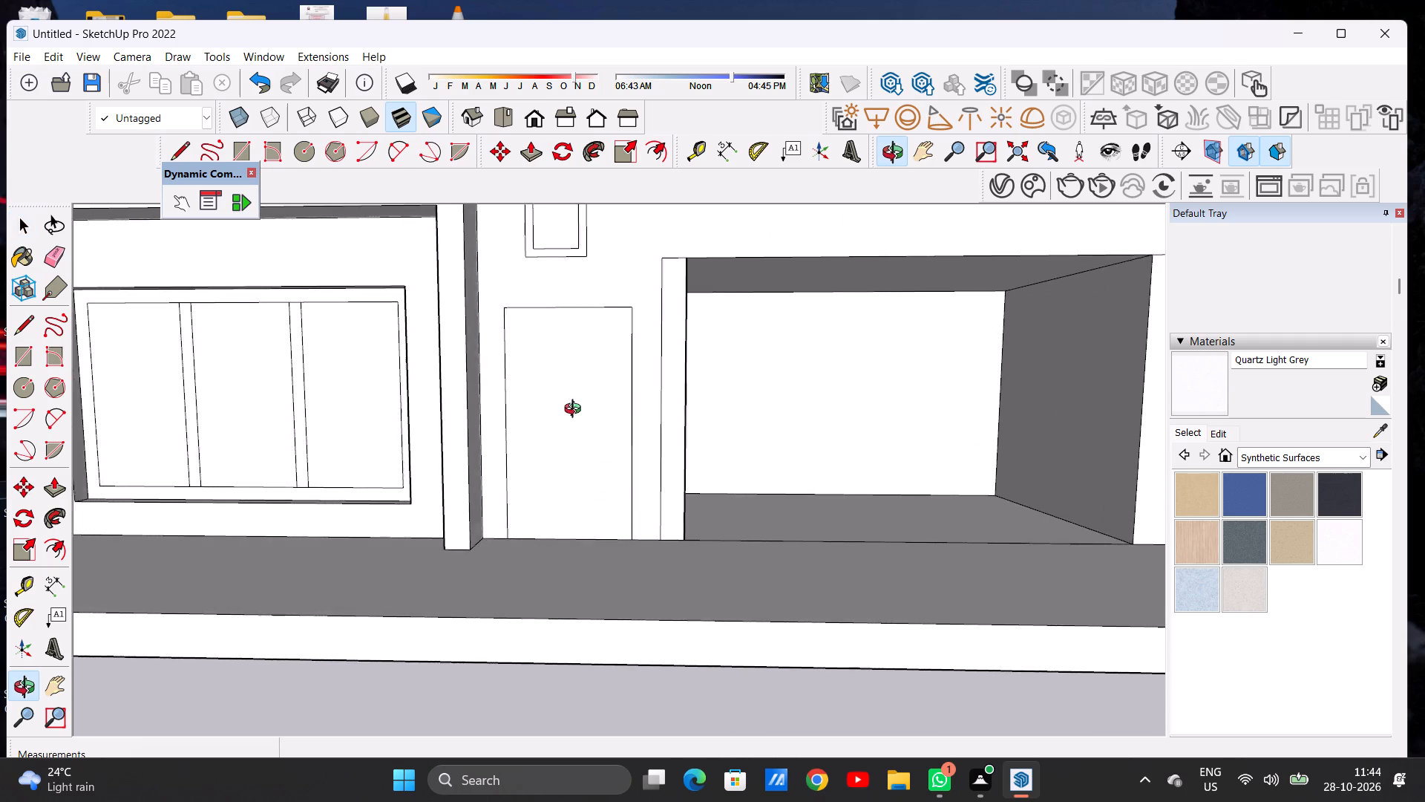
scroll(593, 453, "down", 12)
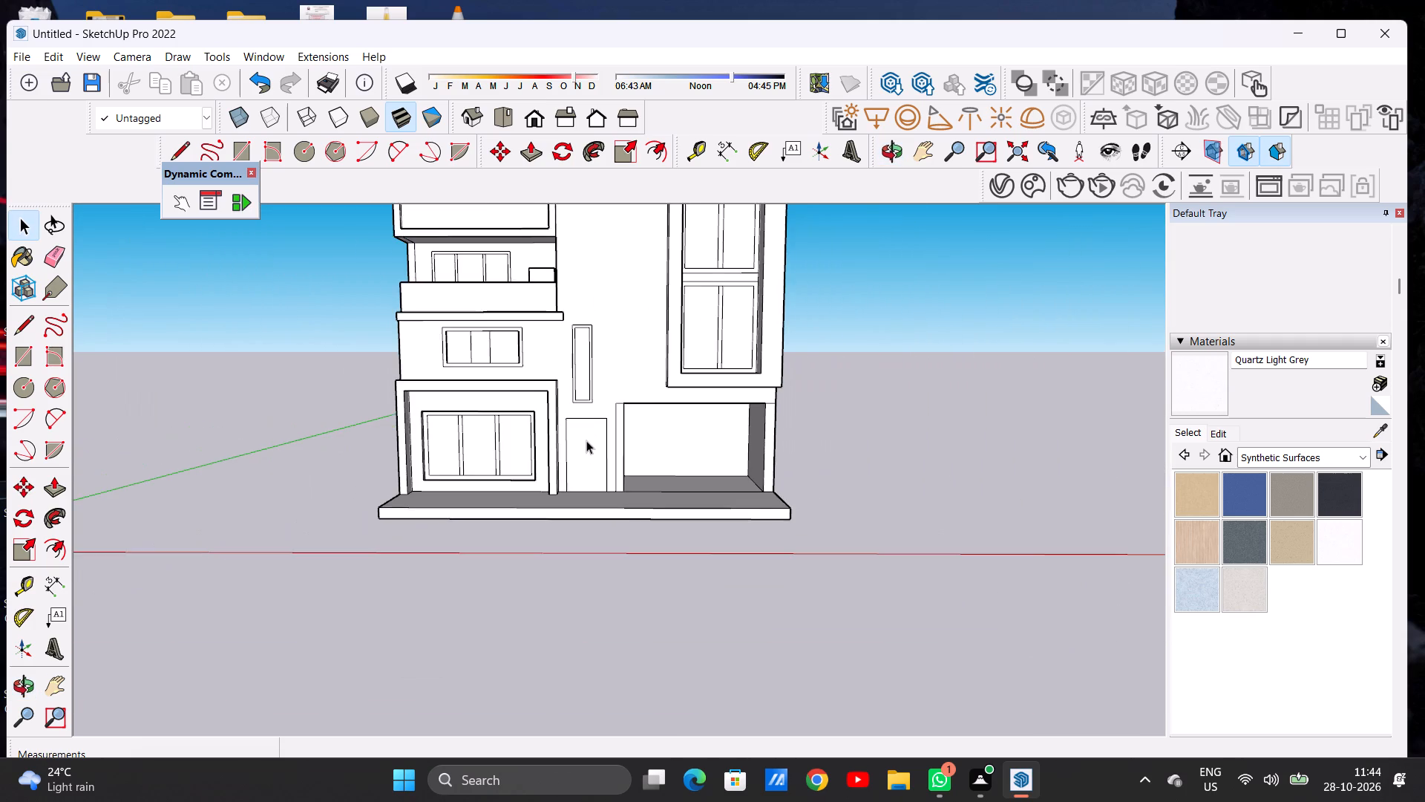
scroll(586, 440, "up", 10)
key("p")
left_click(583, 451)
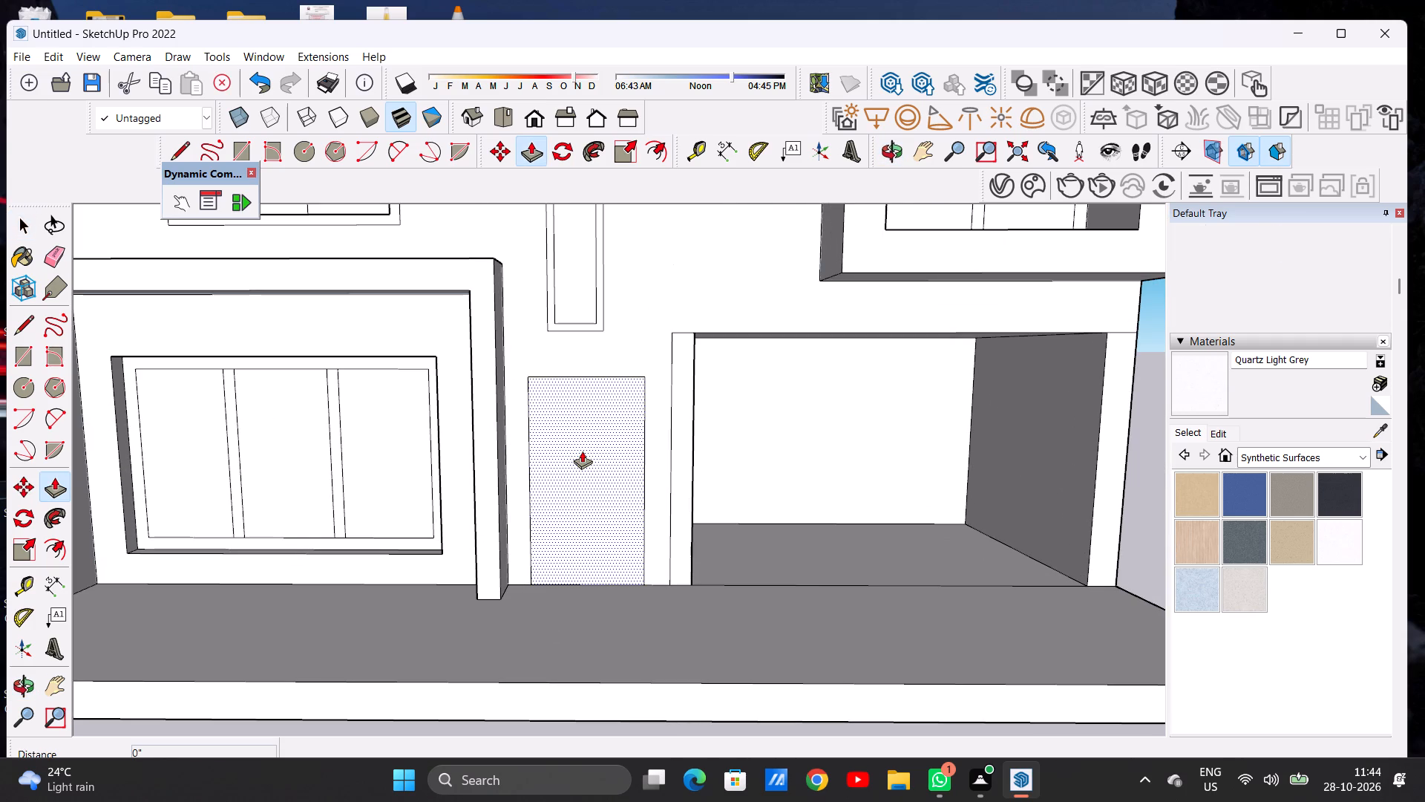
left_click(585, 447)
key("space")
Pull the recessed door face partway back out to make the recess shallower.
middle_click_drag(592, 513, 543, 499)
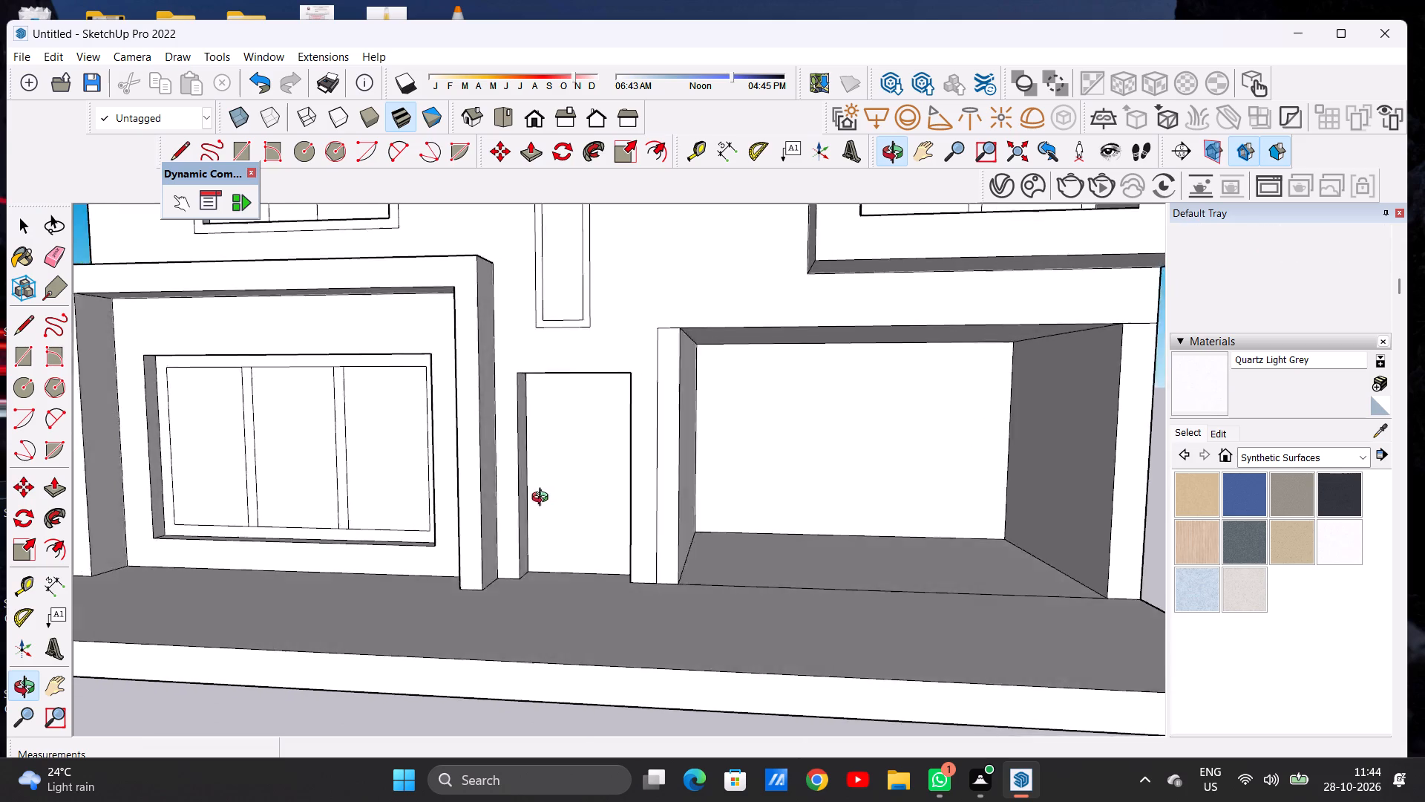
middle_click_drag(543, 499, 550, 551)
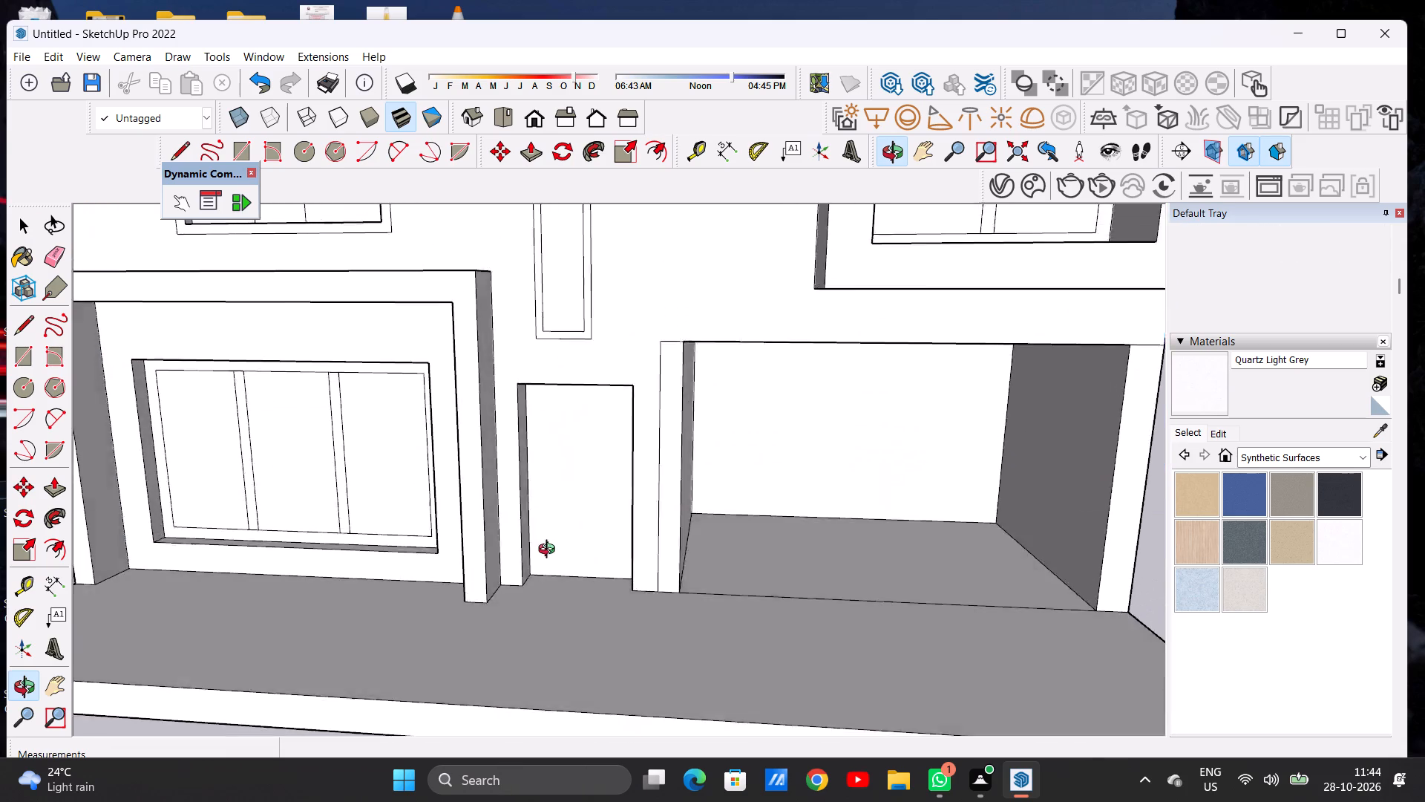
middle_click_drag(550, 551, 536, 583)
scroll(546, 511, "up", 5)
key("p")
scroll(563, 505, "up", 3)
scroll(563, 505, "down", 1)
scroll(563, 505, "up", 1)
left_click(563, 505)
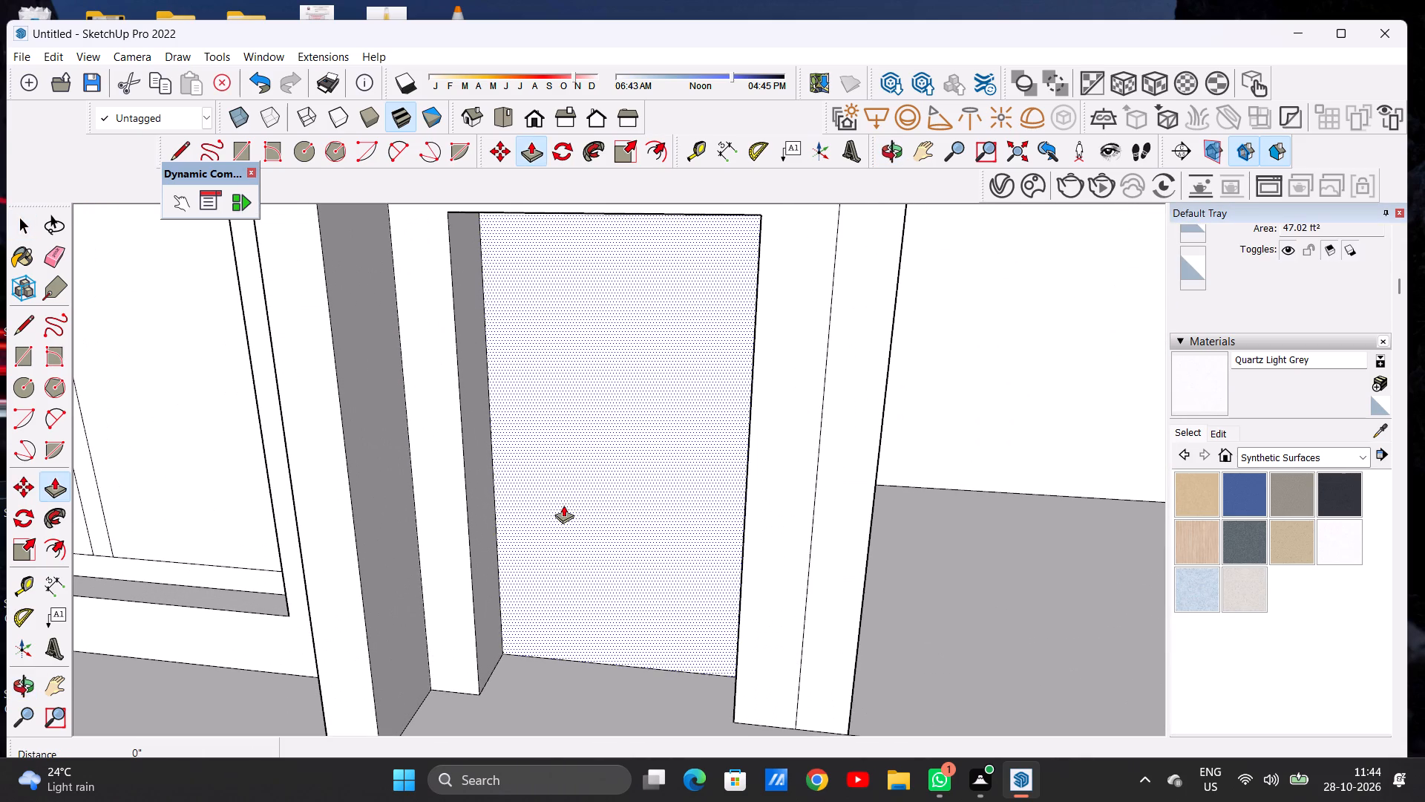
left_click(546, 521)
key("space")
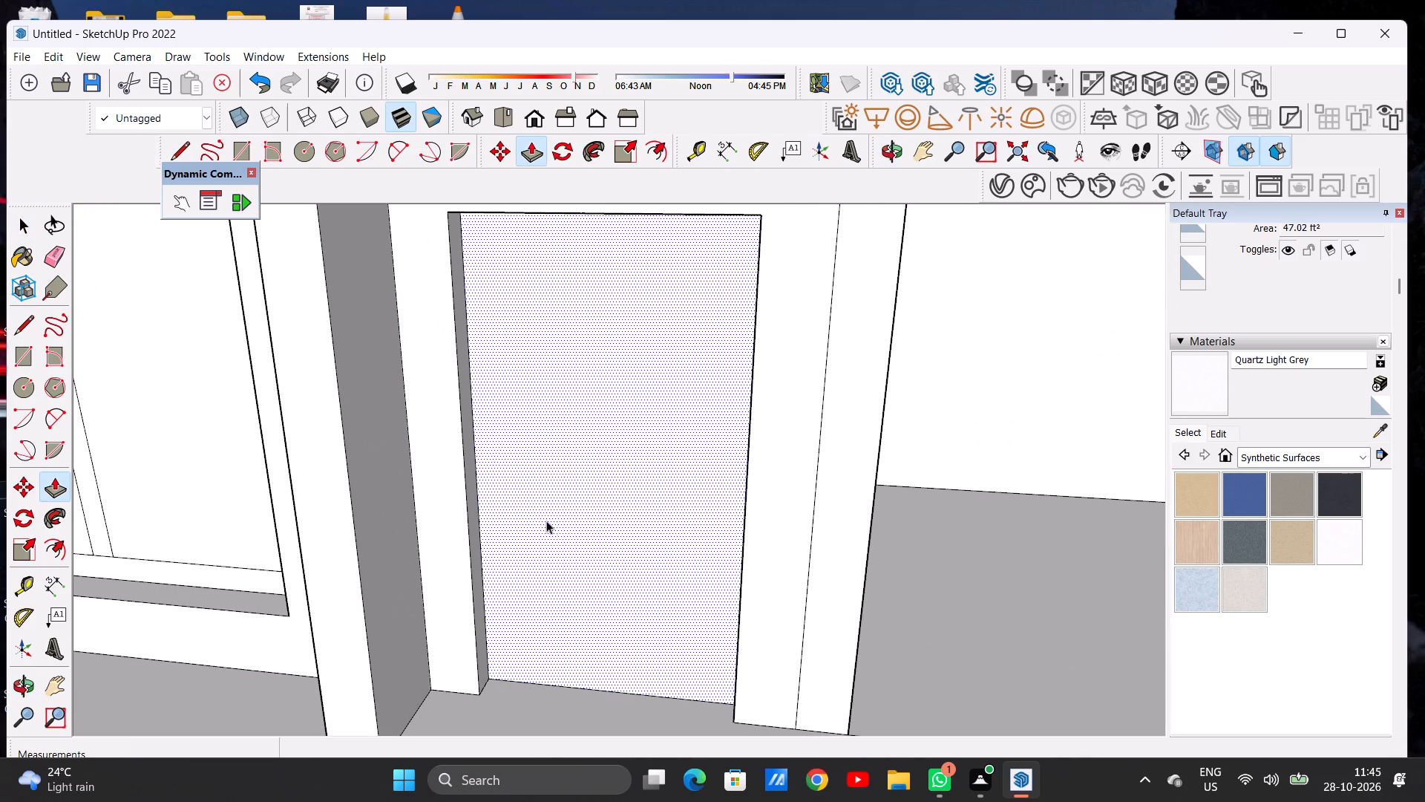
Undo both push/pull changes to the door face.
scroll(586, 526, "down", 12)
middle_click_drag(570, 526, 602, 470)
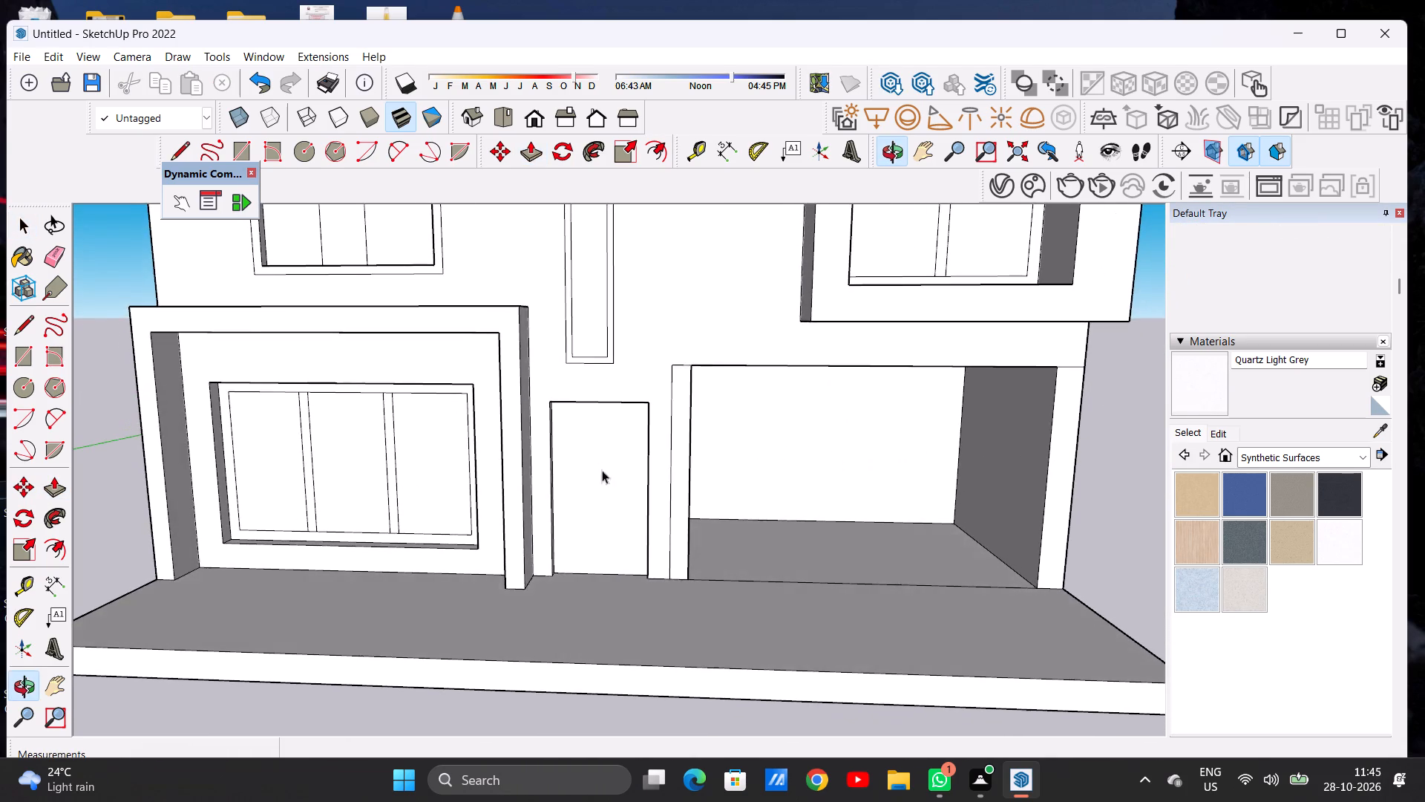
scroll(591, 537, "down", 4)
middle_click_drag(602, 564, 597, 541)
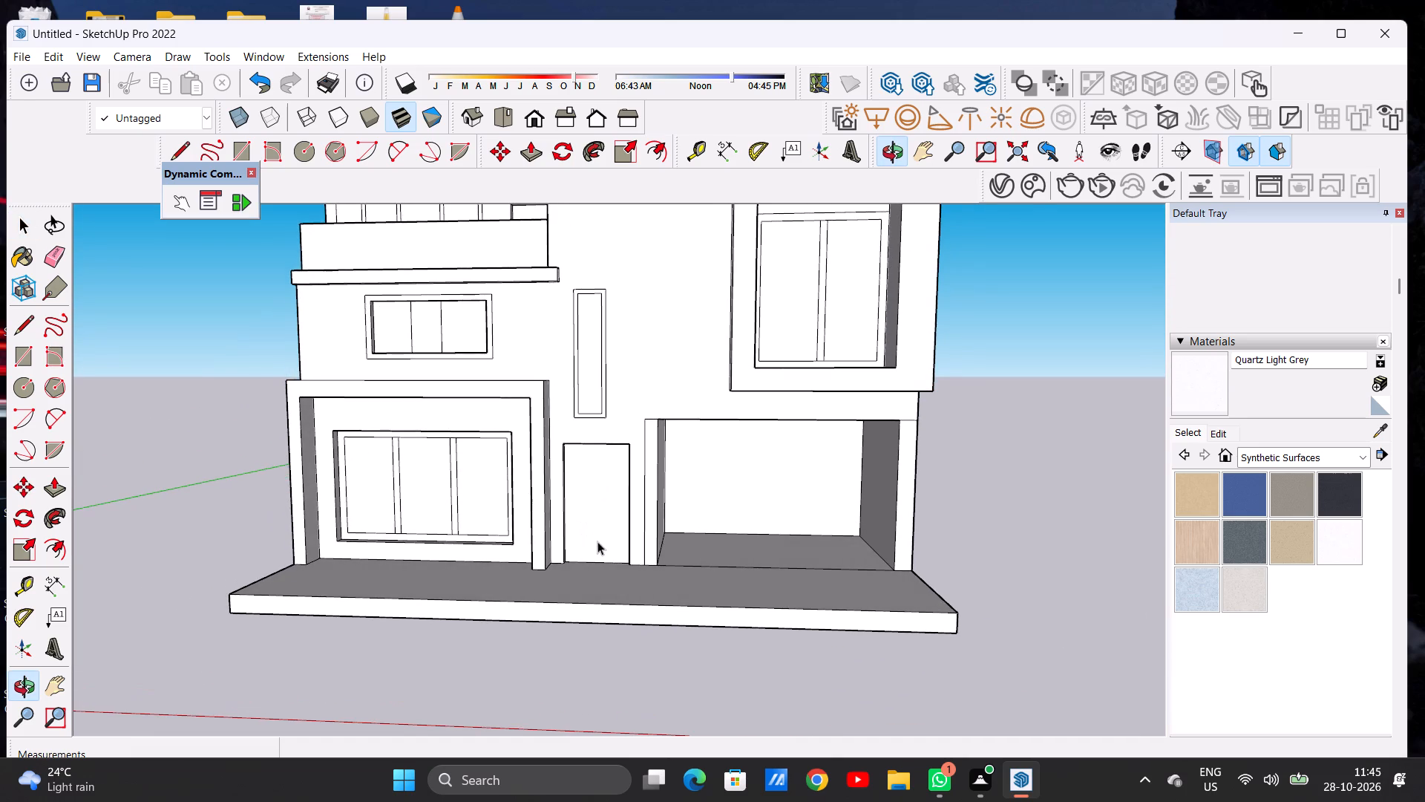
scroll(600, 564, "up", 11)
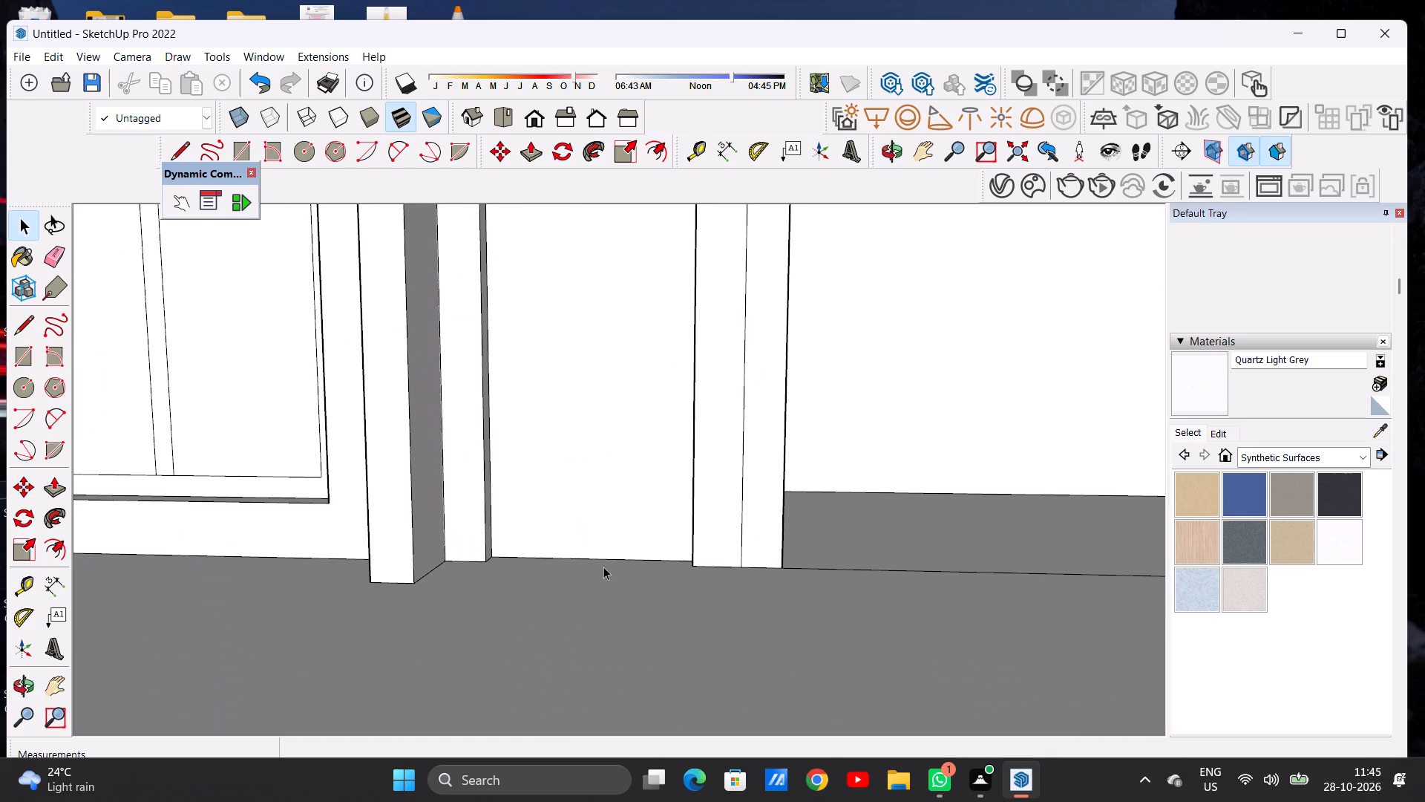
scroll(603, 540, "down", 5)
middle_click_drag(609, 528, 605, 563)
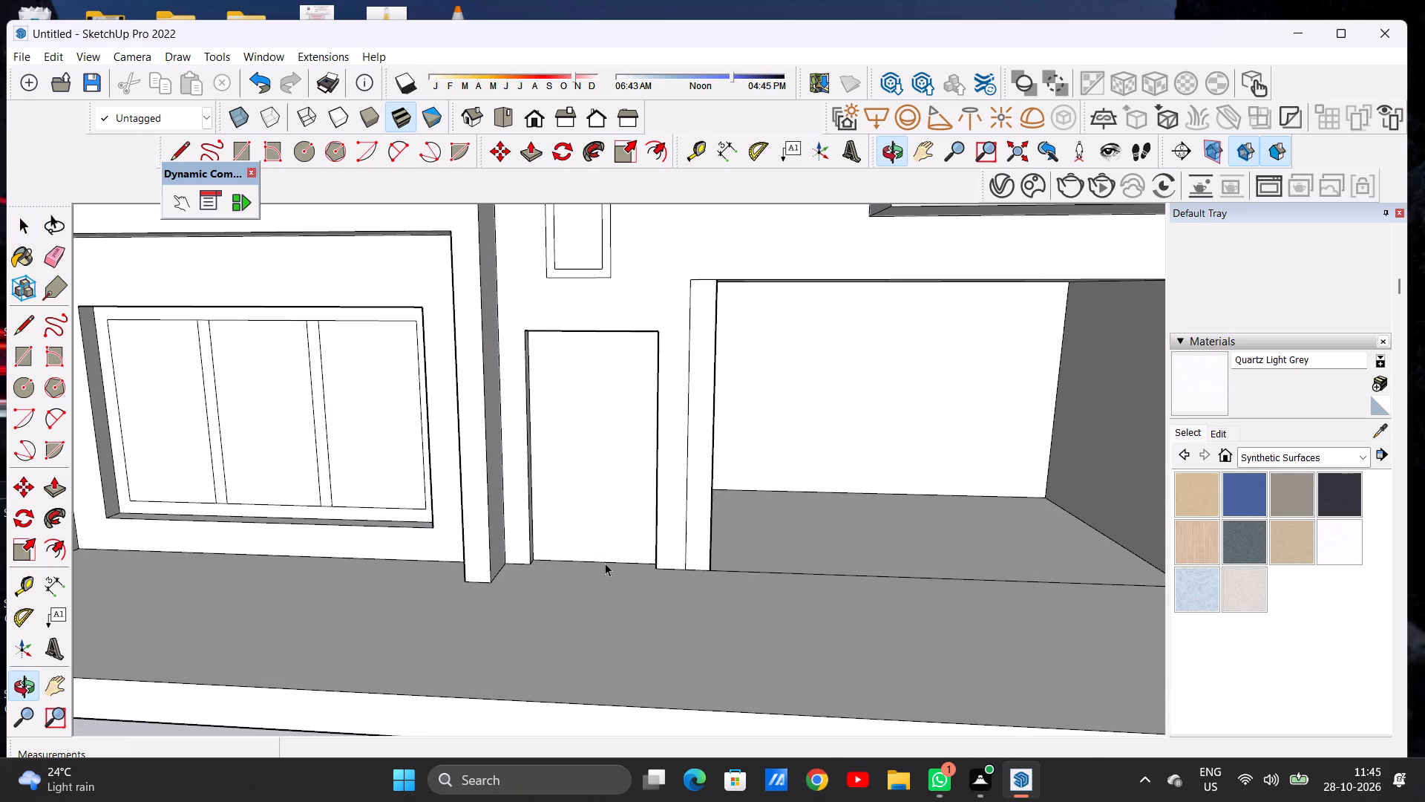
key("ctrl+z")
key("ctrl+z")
Offset the door outline inward by about 5" to form a frame border.
scroll(601, 543, "down", 5)
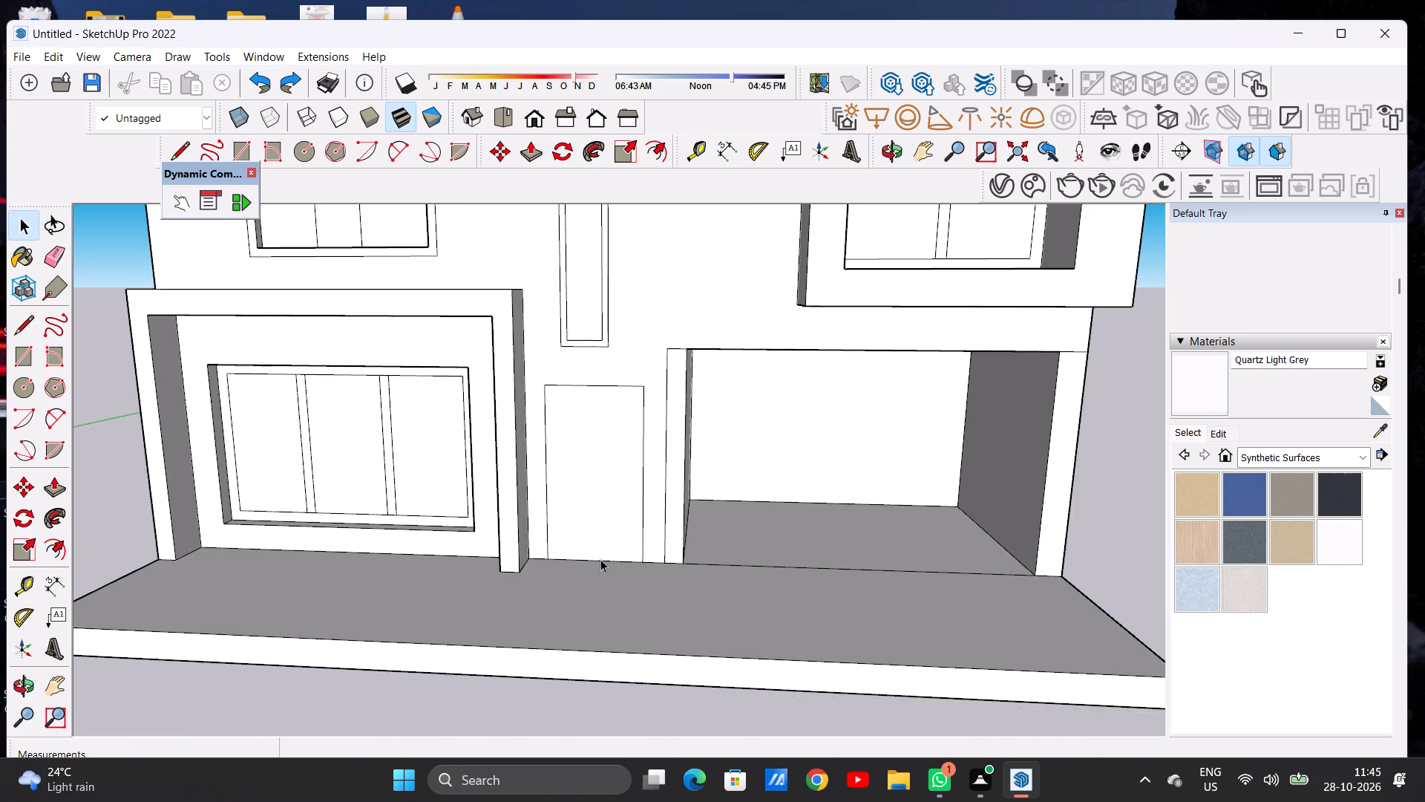
middle_click_drag(600, 559, 603, 514)
scroll(600, 503, "up", 5)
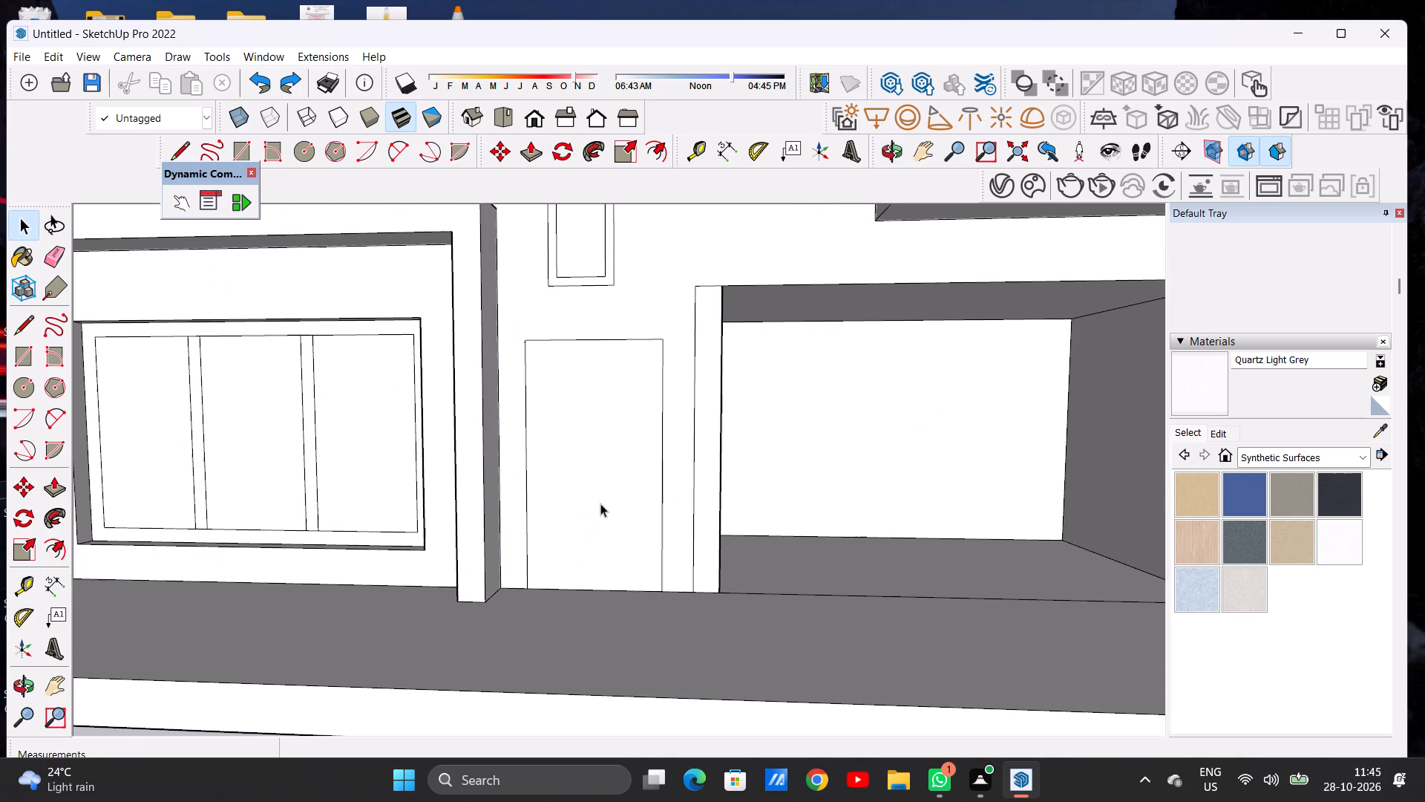
type("OF")
left_click(569, 347)
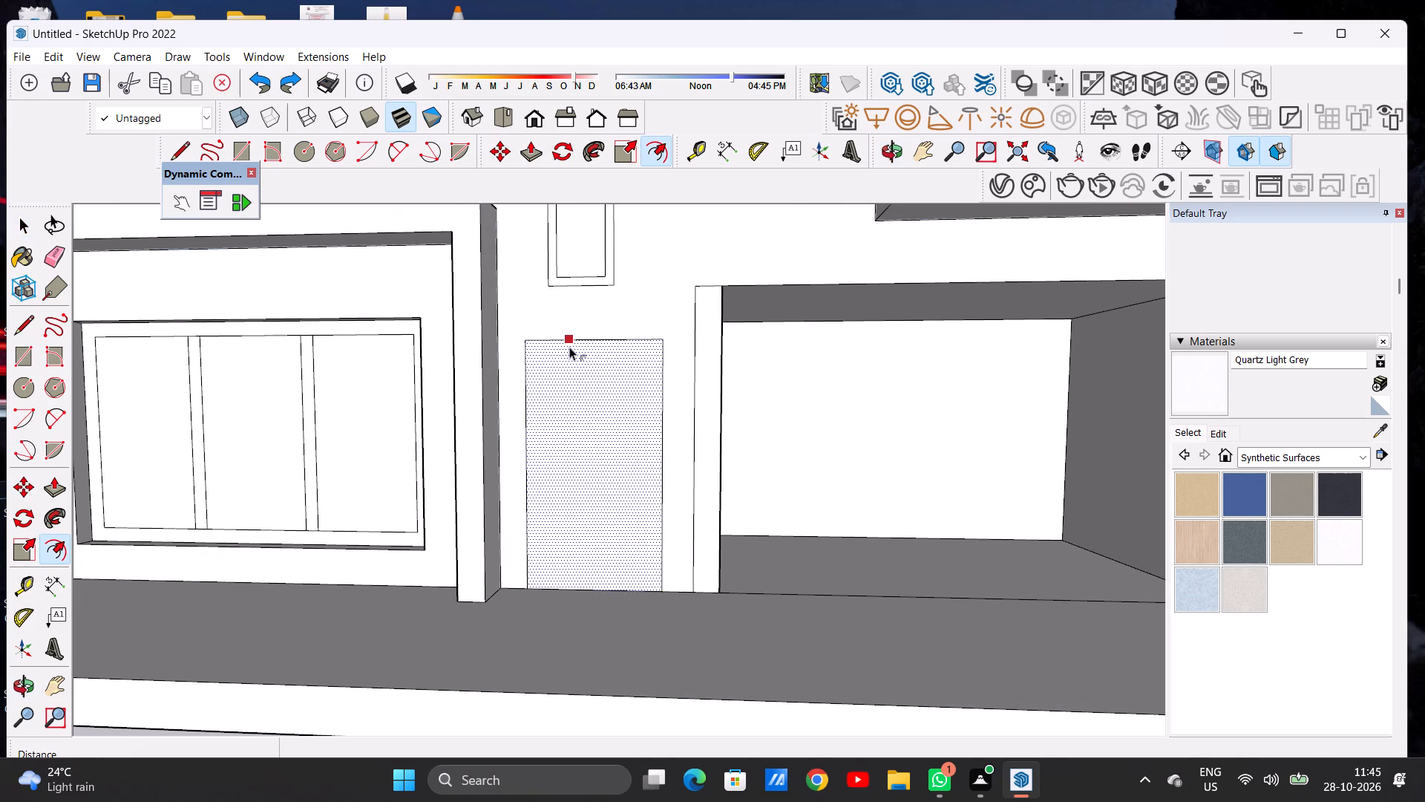
left_click(566, 351)
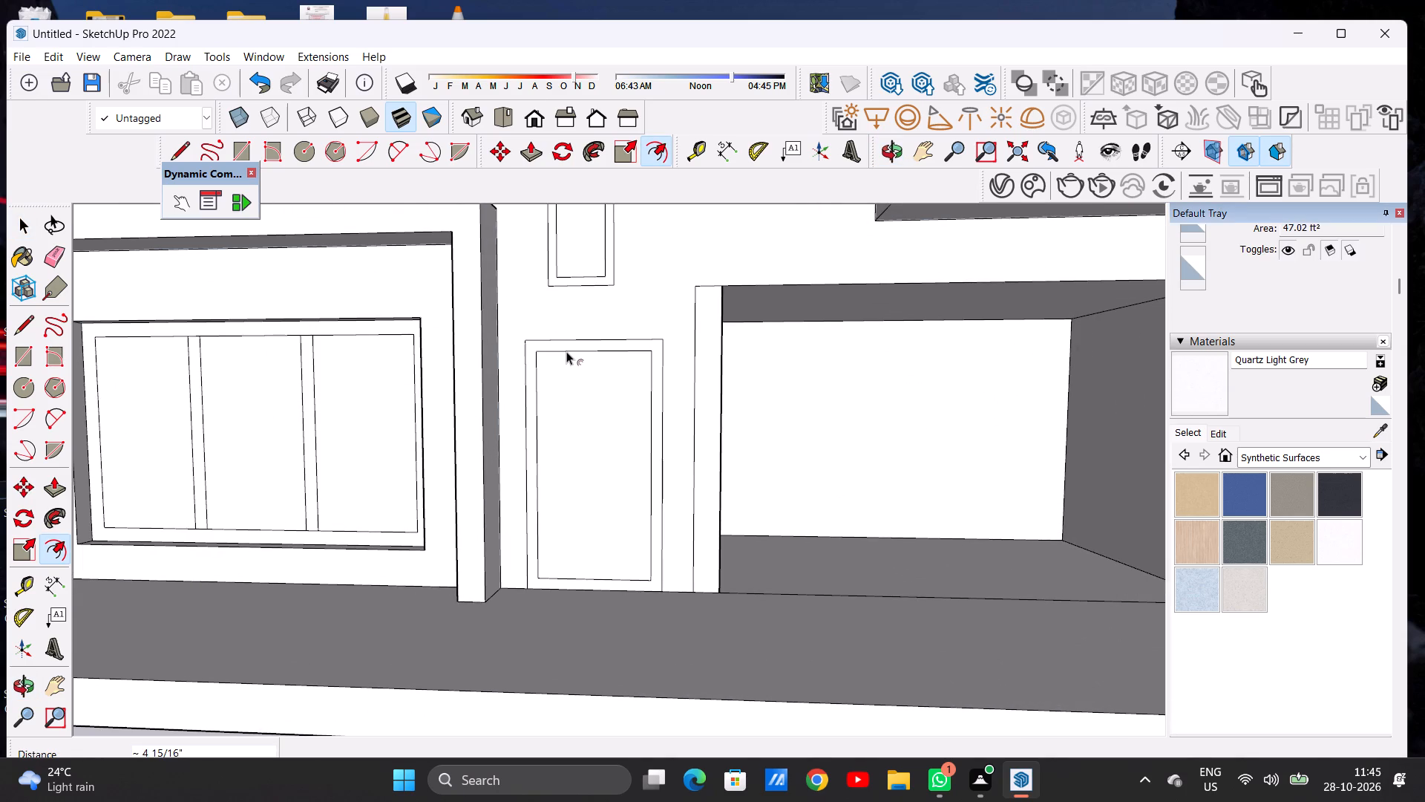
key("space")
Examine the whole front elevation, its windows and balconies, and the roofs from several angles.
scroll(623, 426, "down", 9)
scroll(646, 435, "up", 1)
scroll(646, 435, "down", 2)
middle_click(718, 439)
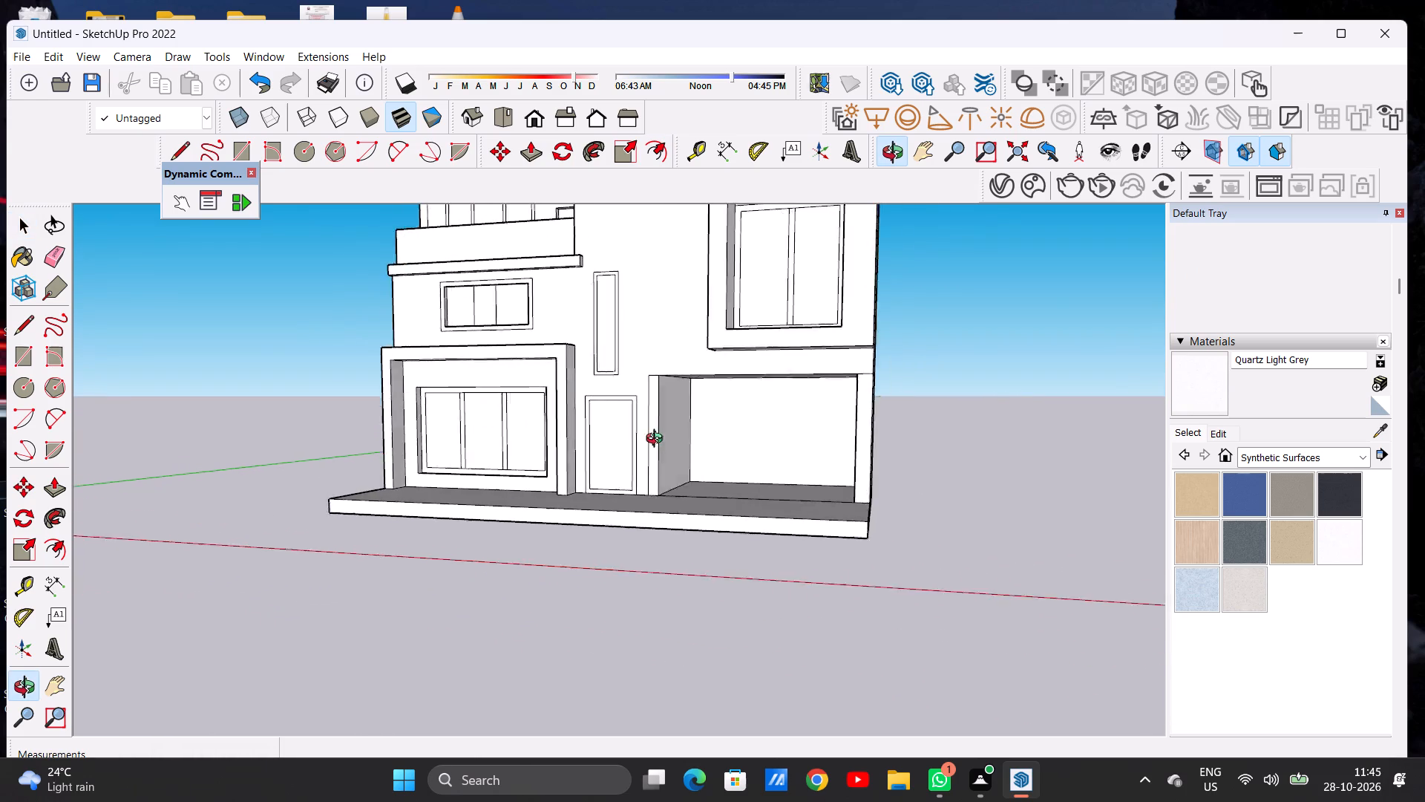
scroll(638, 460, "down", 12)
scroll(653, 358, "up", 7)
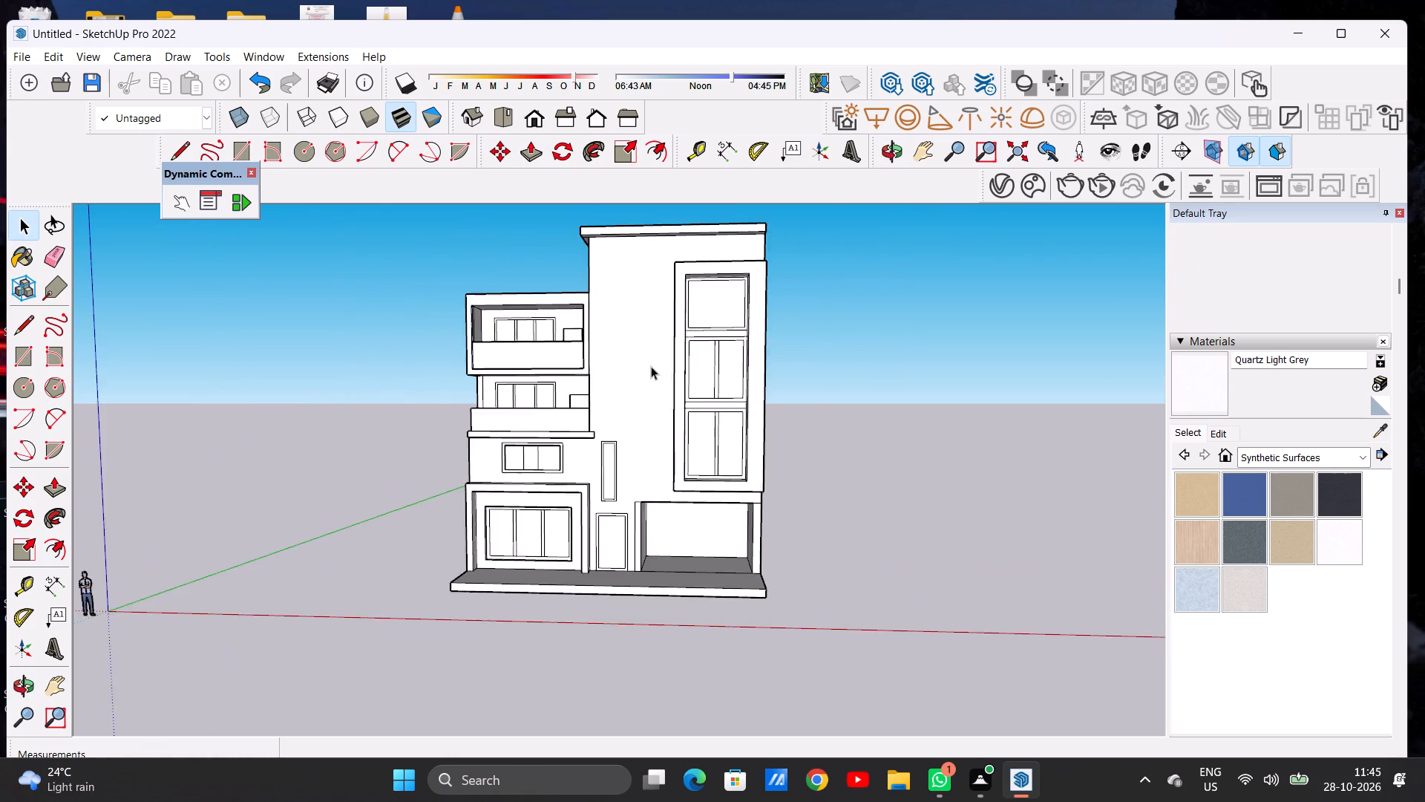
scroll(651, 366, "up", 5)
middle_click_drag(669, 391, 586, 404)
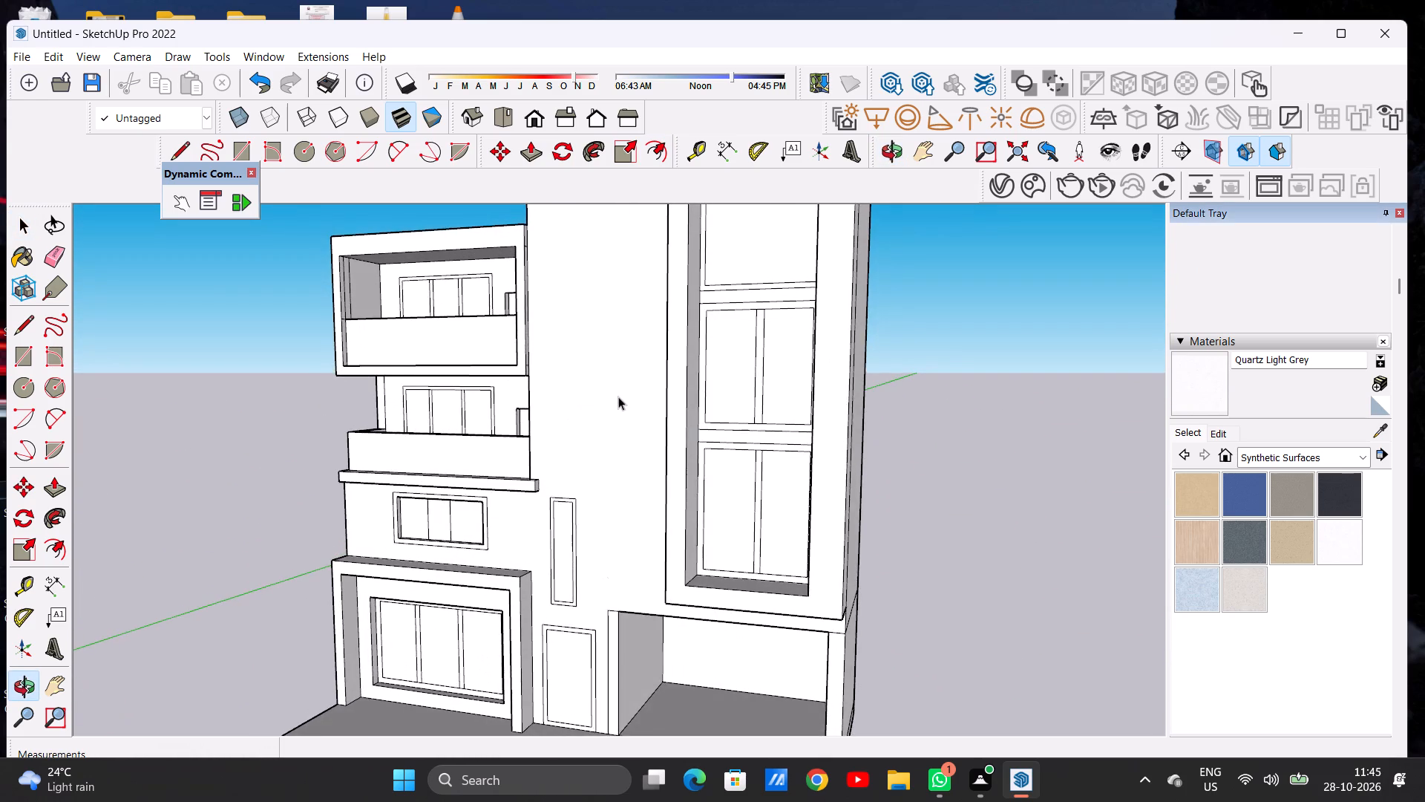
scroll(624, 394, "up", 1)
scroll(641, 394, "down", 8)
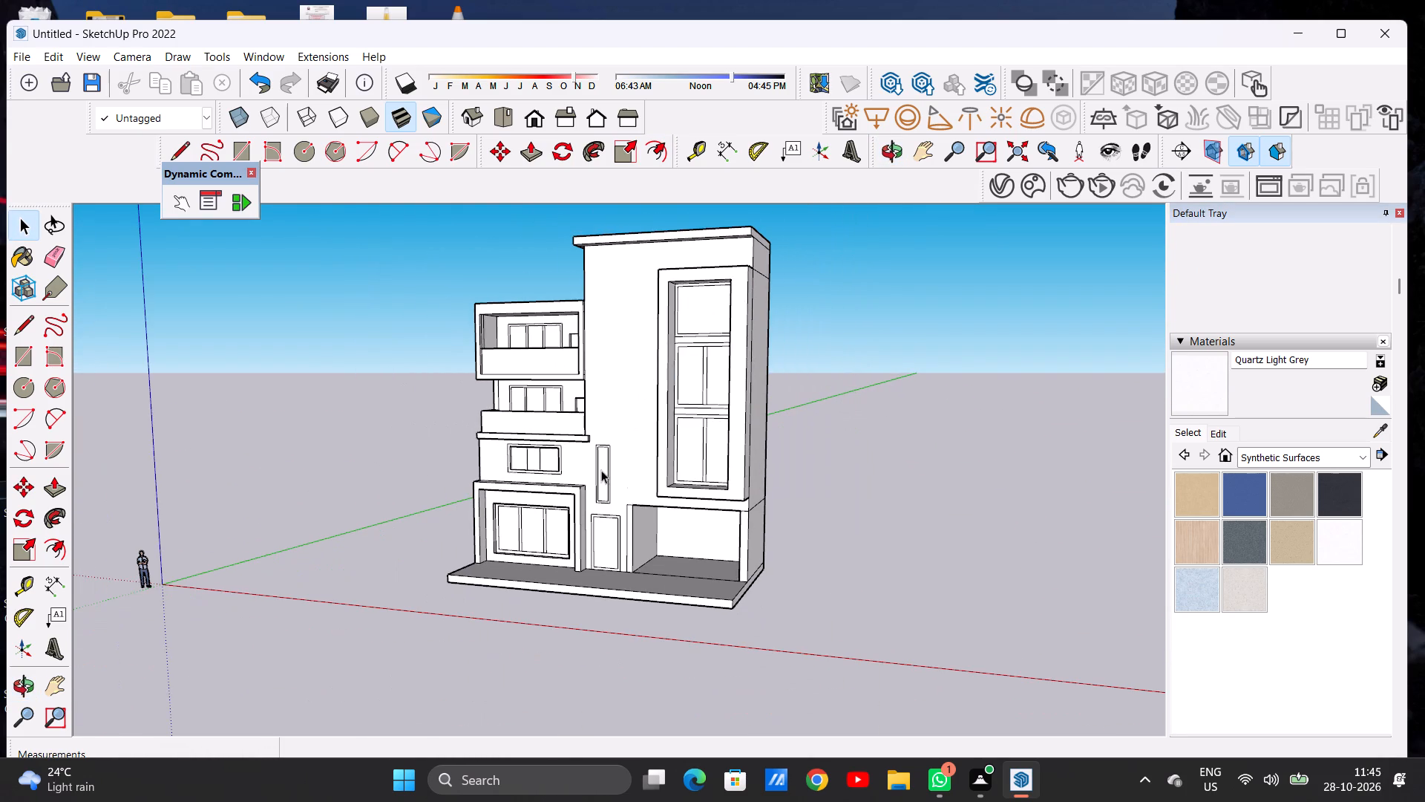
middle_click_drag(601, 470, 499, 457)
scroll(547, 459, "up", 20)
scroll(547, 459, "up", 1)
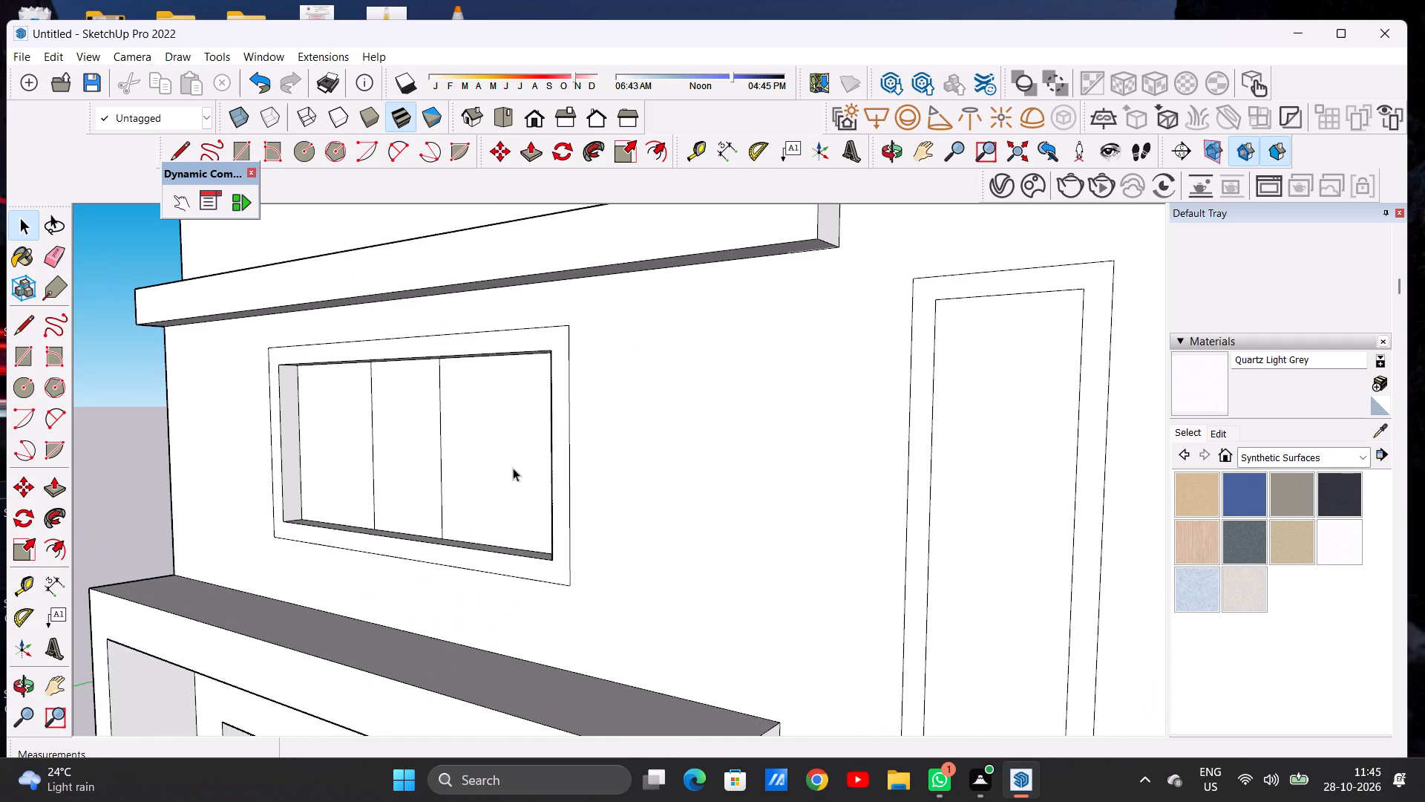
middle_click_drag(513, 468, 692, 446)
scroll(596, 460, "down", 19)
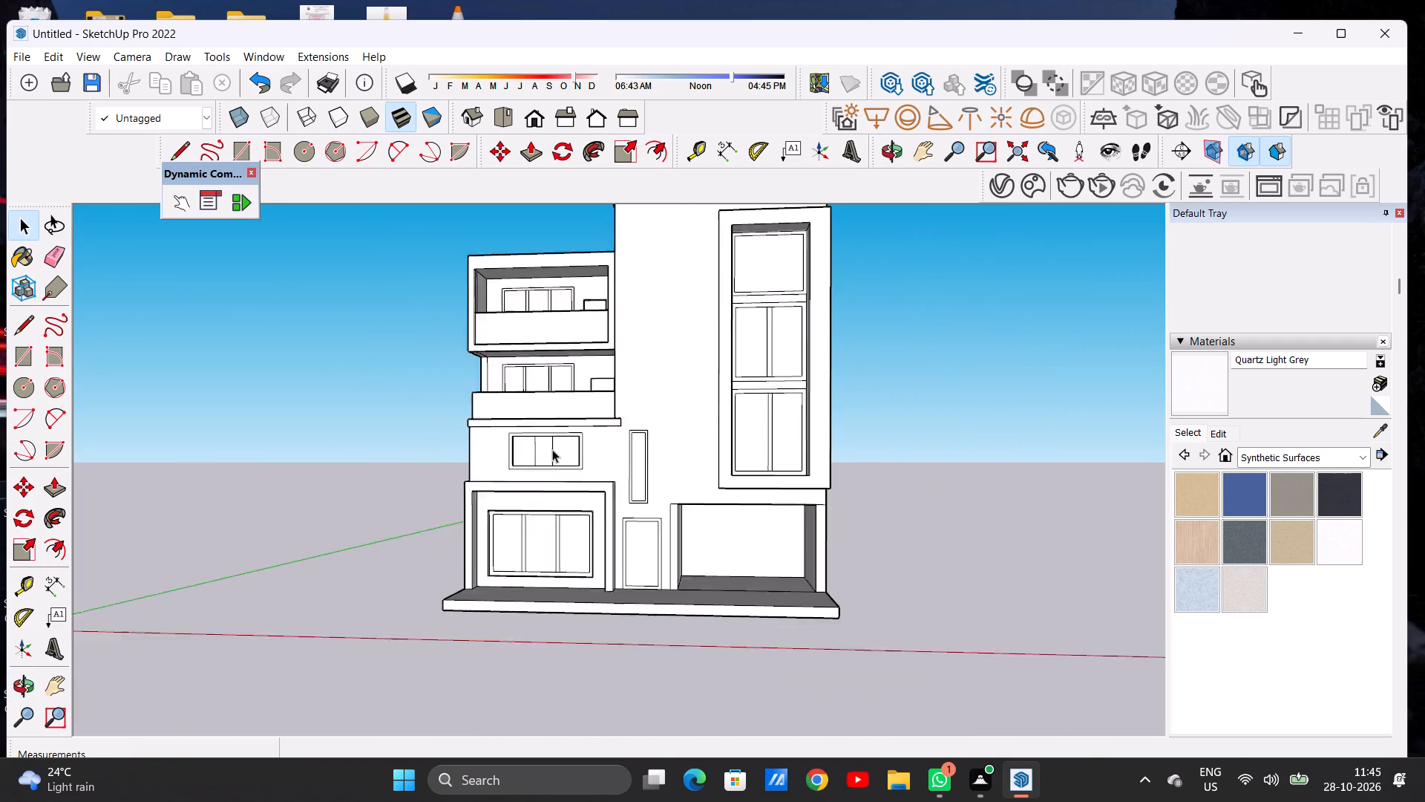
scroll(552, 449, "down", 7)
scroll(571, 332, "up", 7)
middle_click_drag(567, 333, 600, 514)
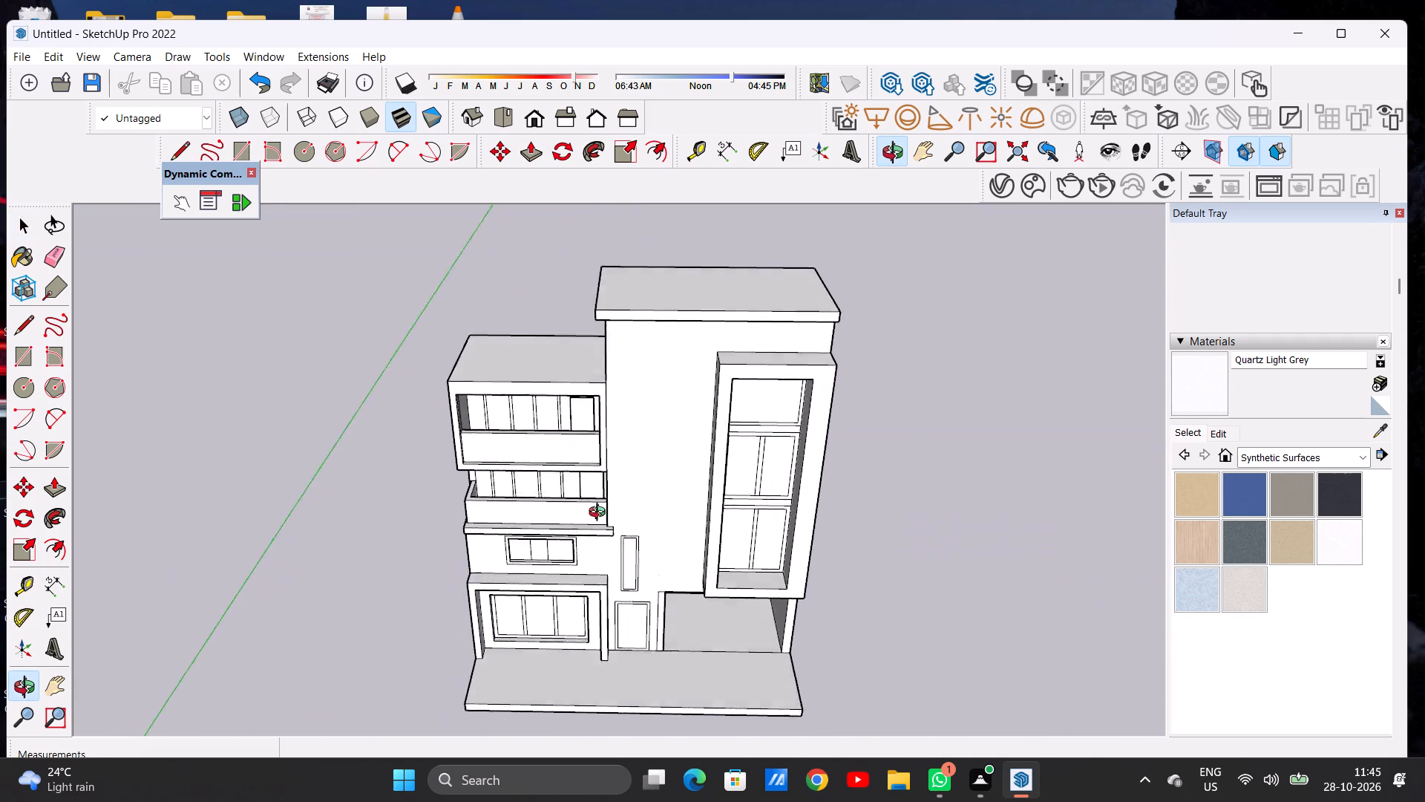
middle_click_drag(600, 514, 633, 527)
scroll(540, 379, "up", 7)
middle_click_drag(539, 382, 658, 415)
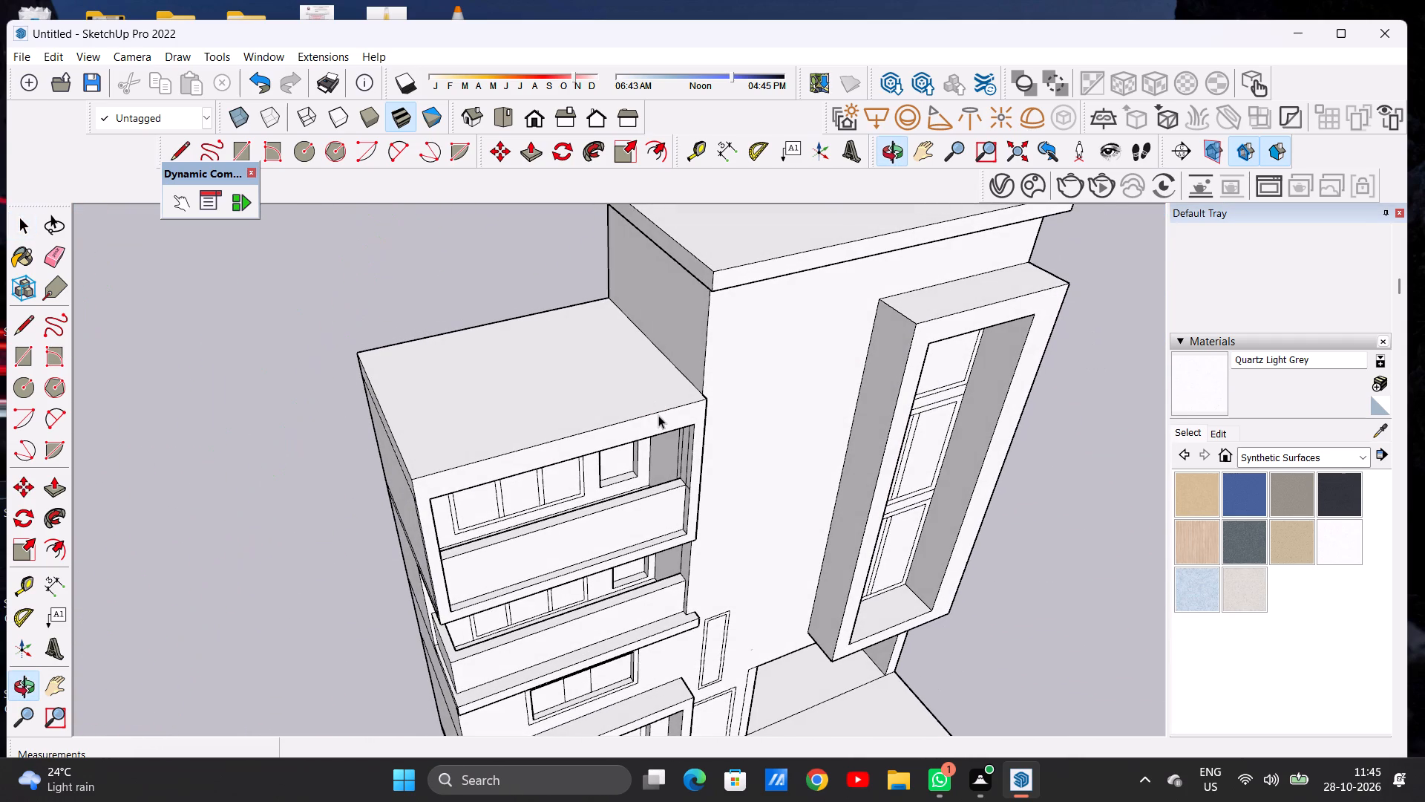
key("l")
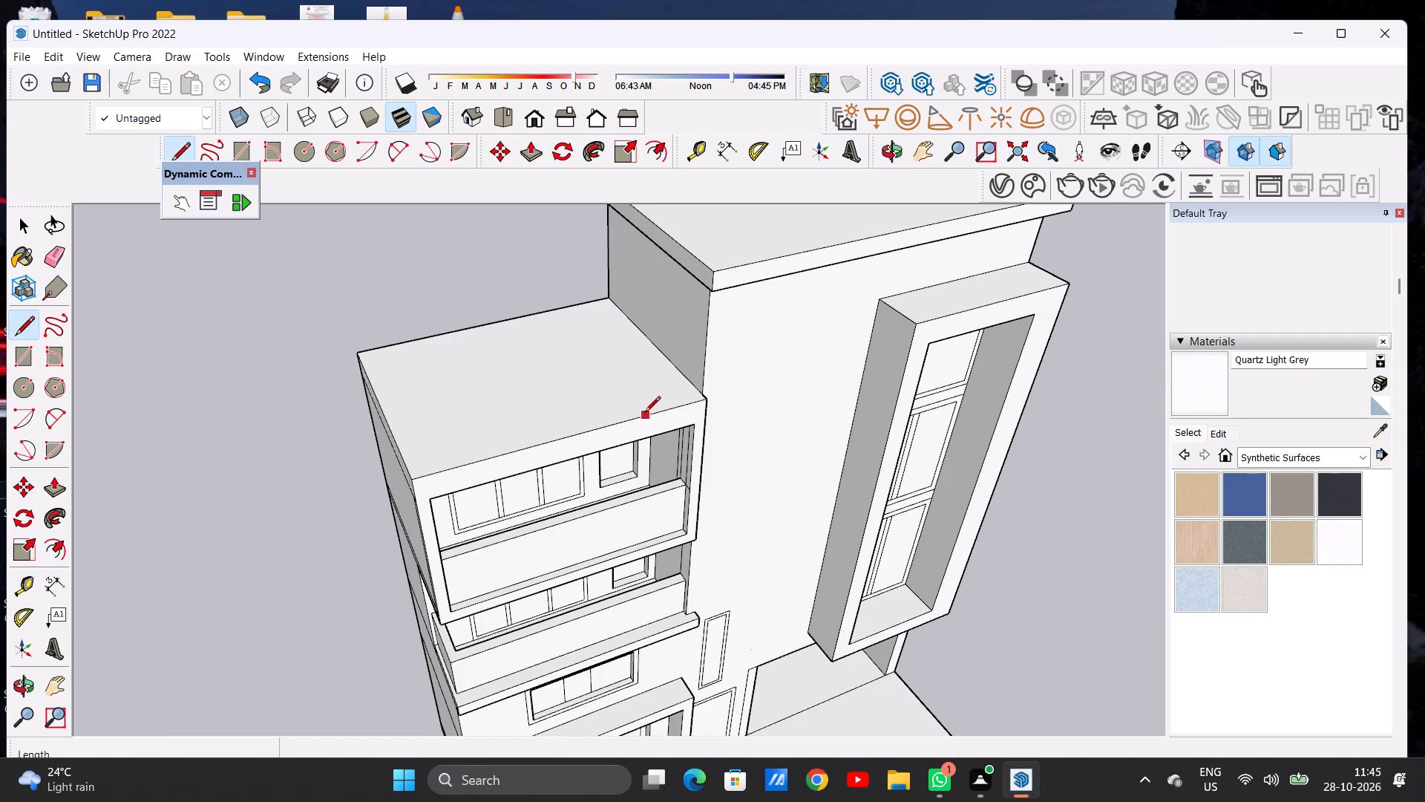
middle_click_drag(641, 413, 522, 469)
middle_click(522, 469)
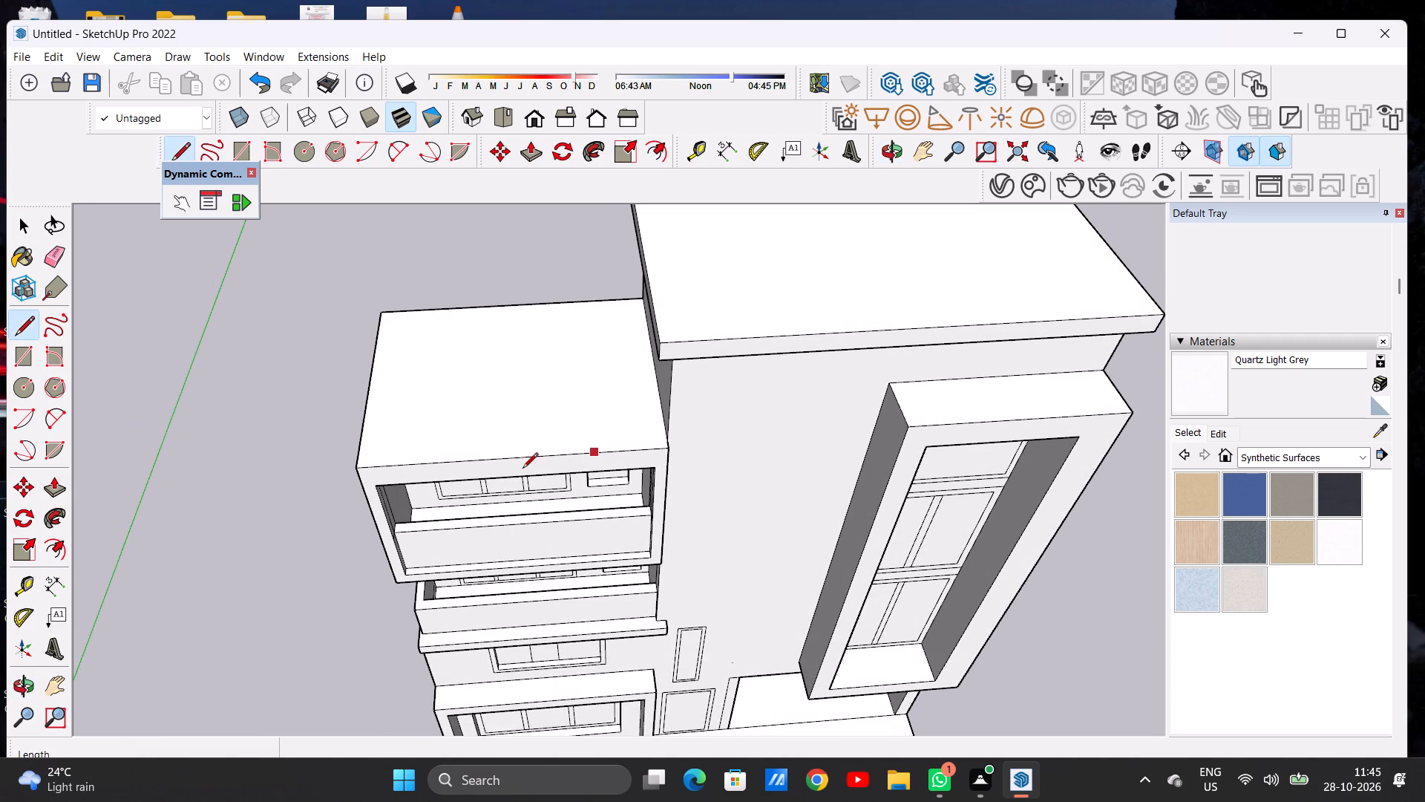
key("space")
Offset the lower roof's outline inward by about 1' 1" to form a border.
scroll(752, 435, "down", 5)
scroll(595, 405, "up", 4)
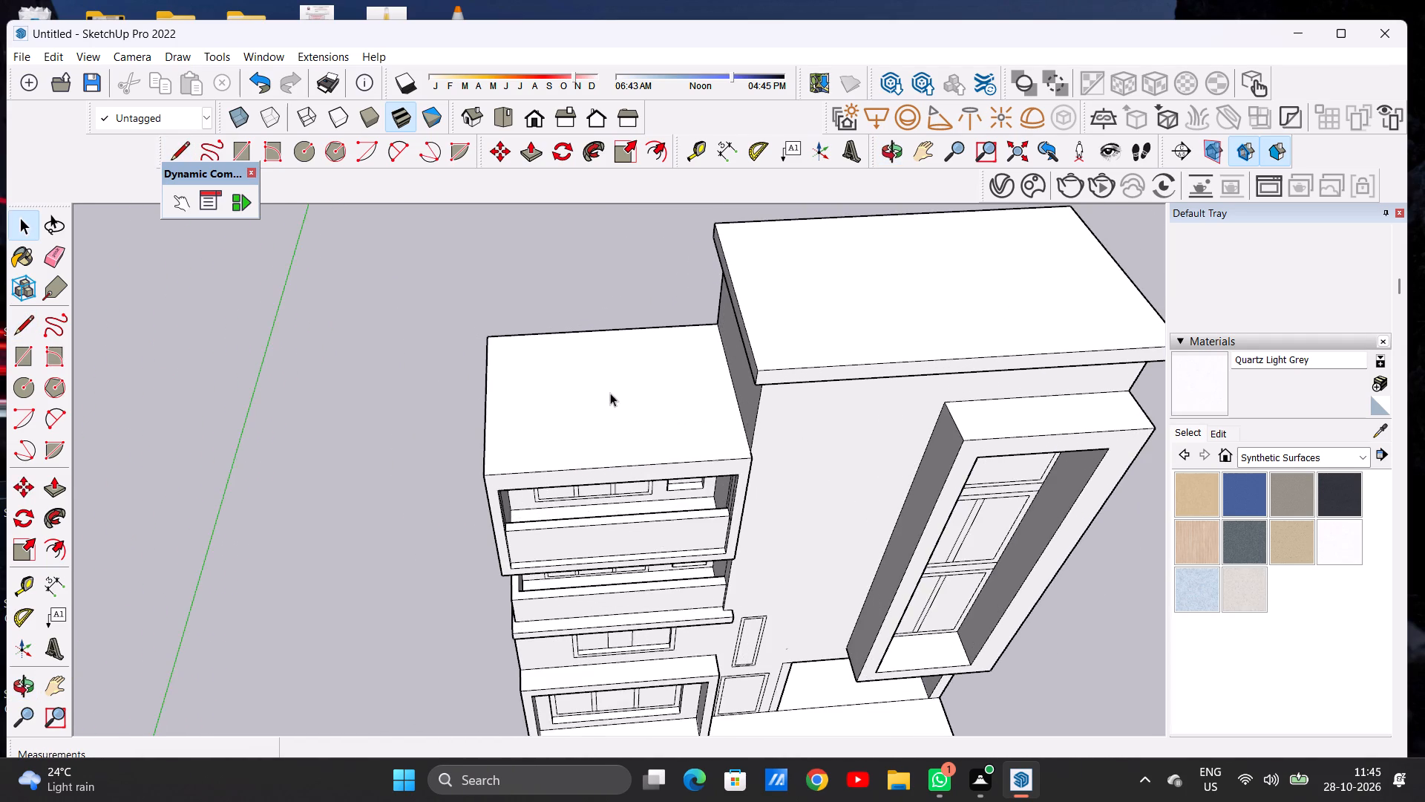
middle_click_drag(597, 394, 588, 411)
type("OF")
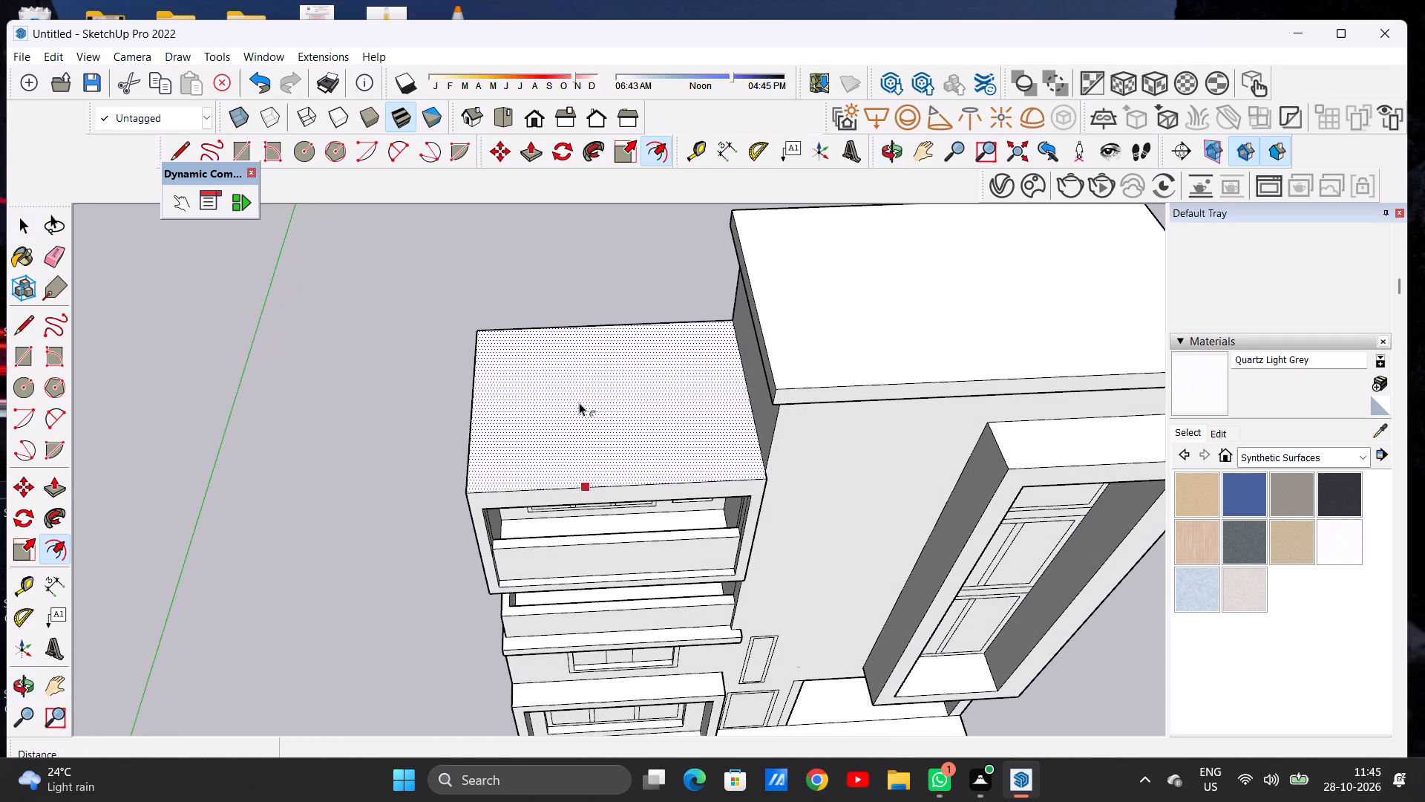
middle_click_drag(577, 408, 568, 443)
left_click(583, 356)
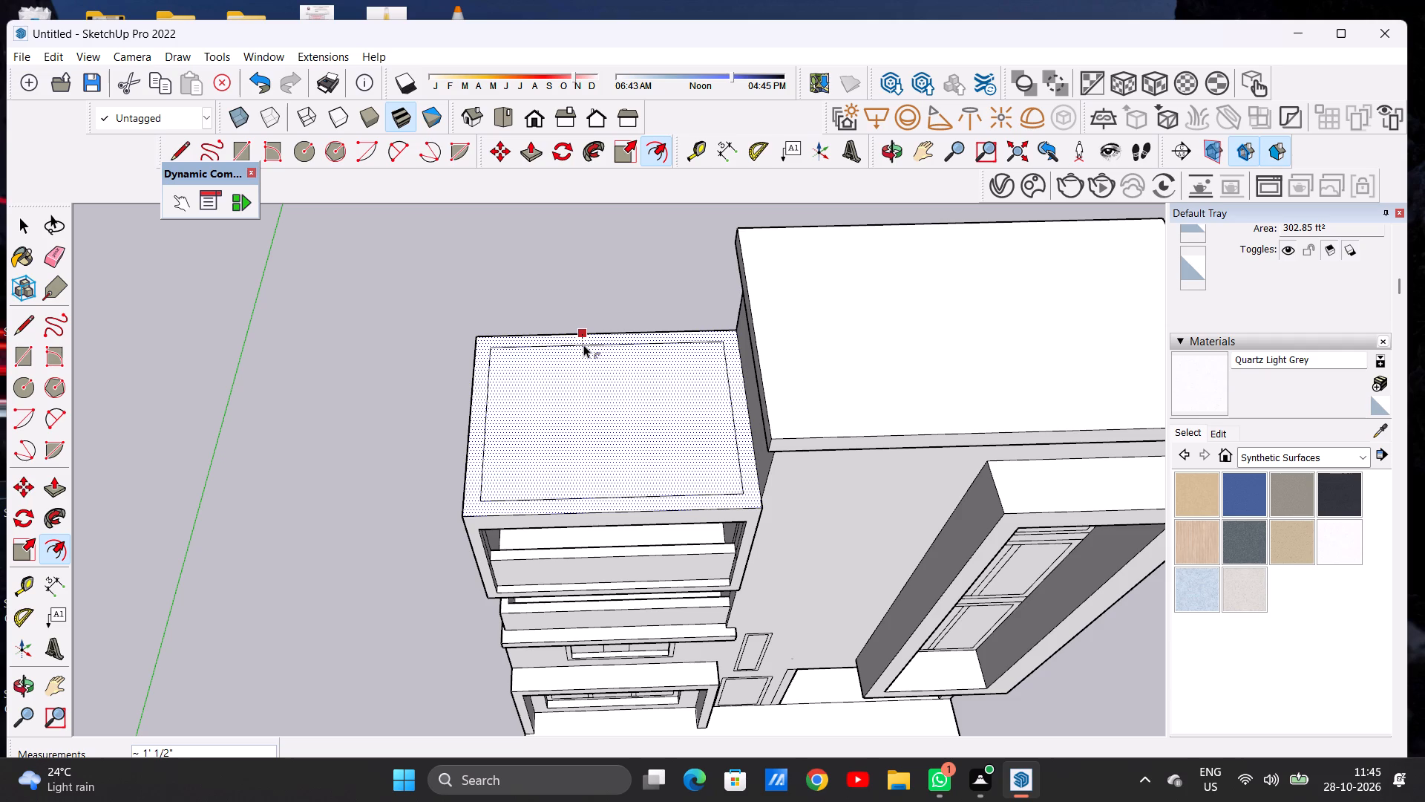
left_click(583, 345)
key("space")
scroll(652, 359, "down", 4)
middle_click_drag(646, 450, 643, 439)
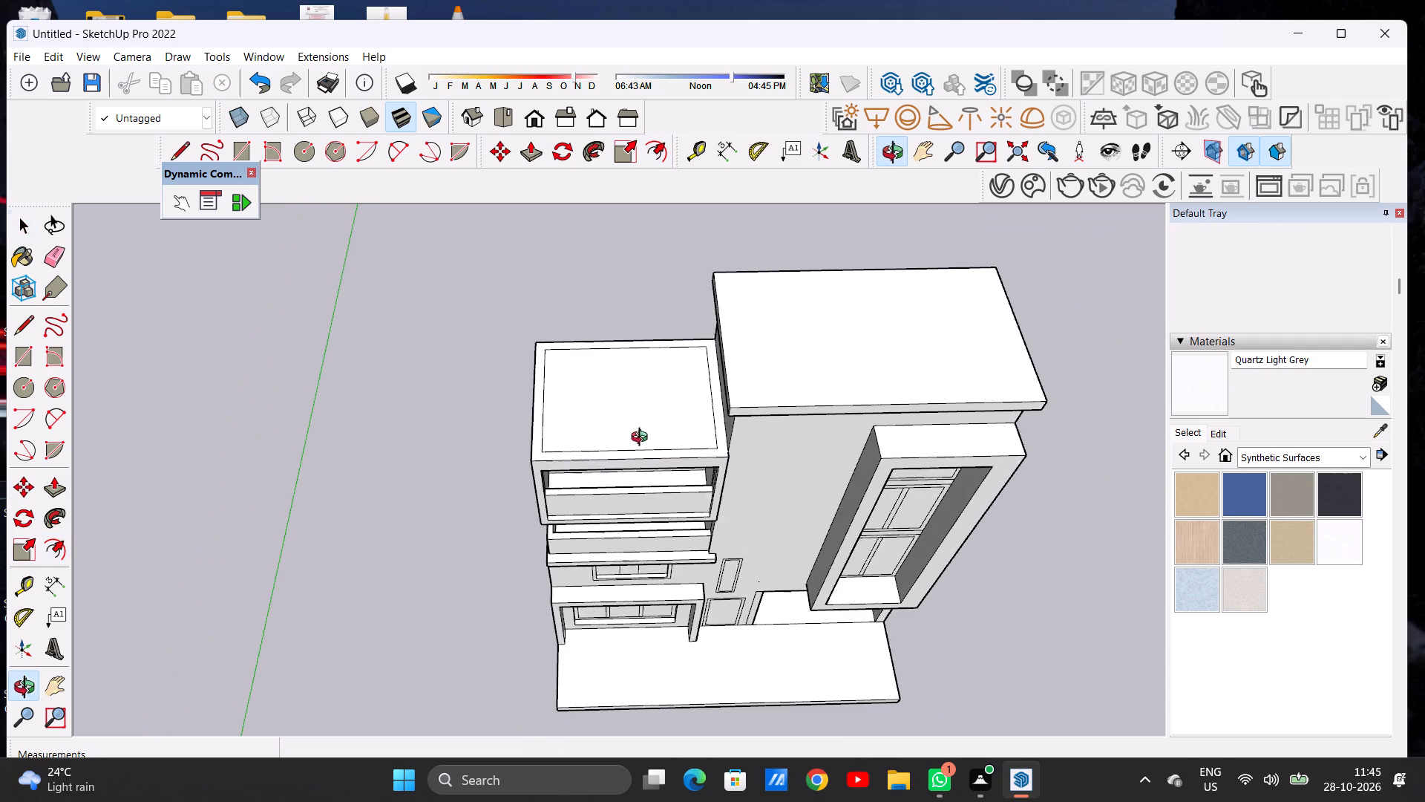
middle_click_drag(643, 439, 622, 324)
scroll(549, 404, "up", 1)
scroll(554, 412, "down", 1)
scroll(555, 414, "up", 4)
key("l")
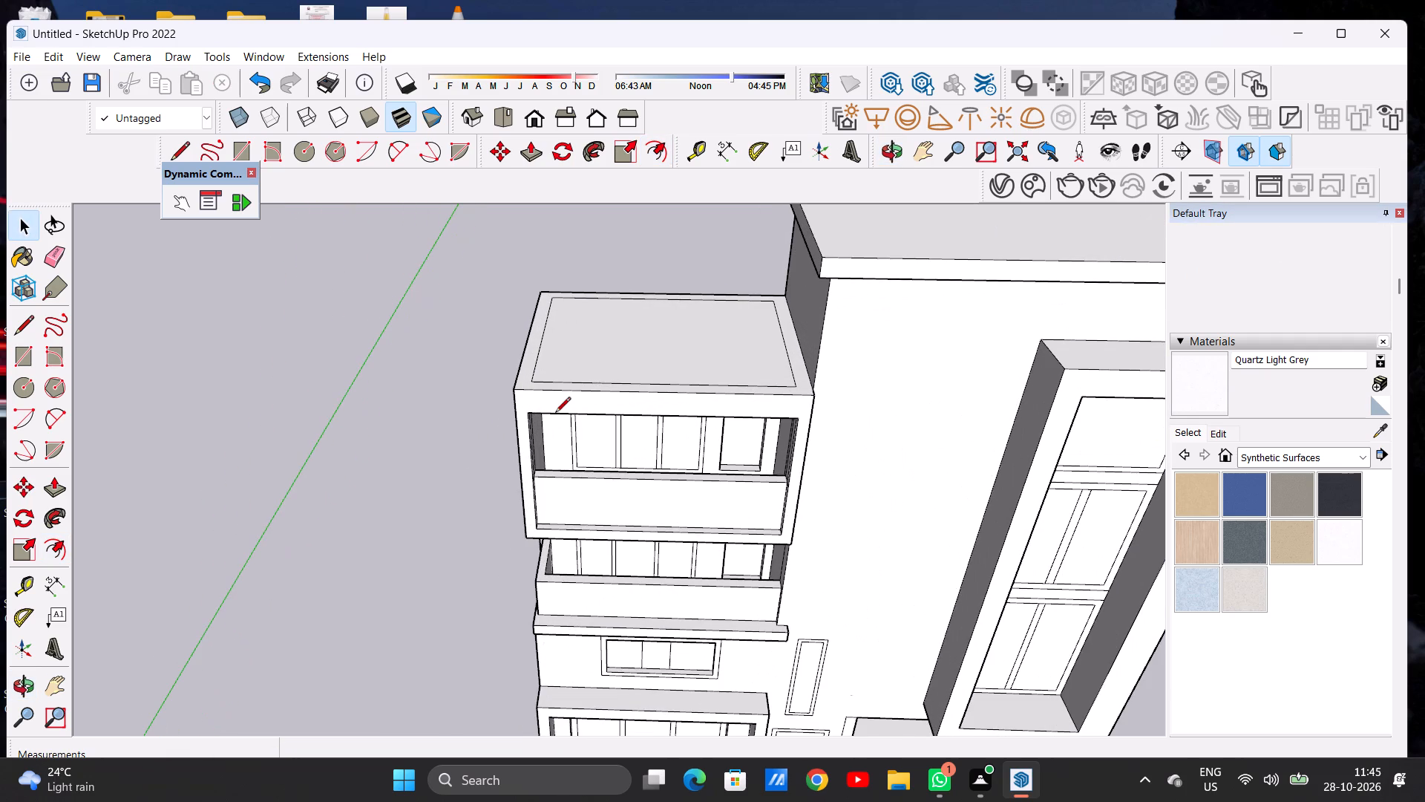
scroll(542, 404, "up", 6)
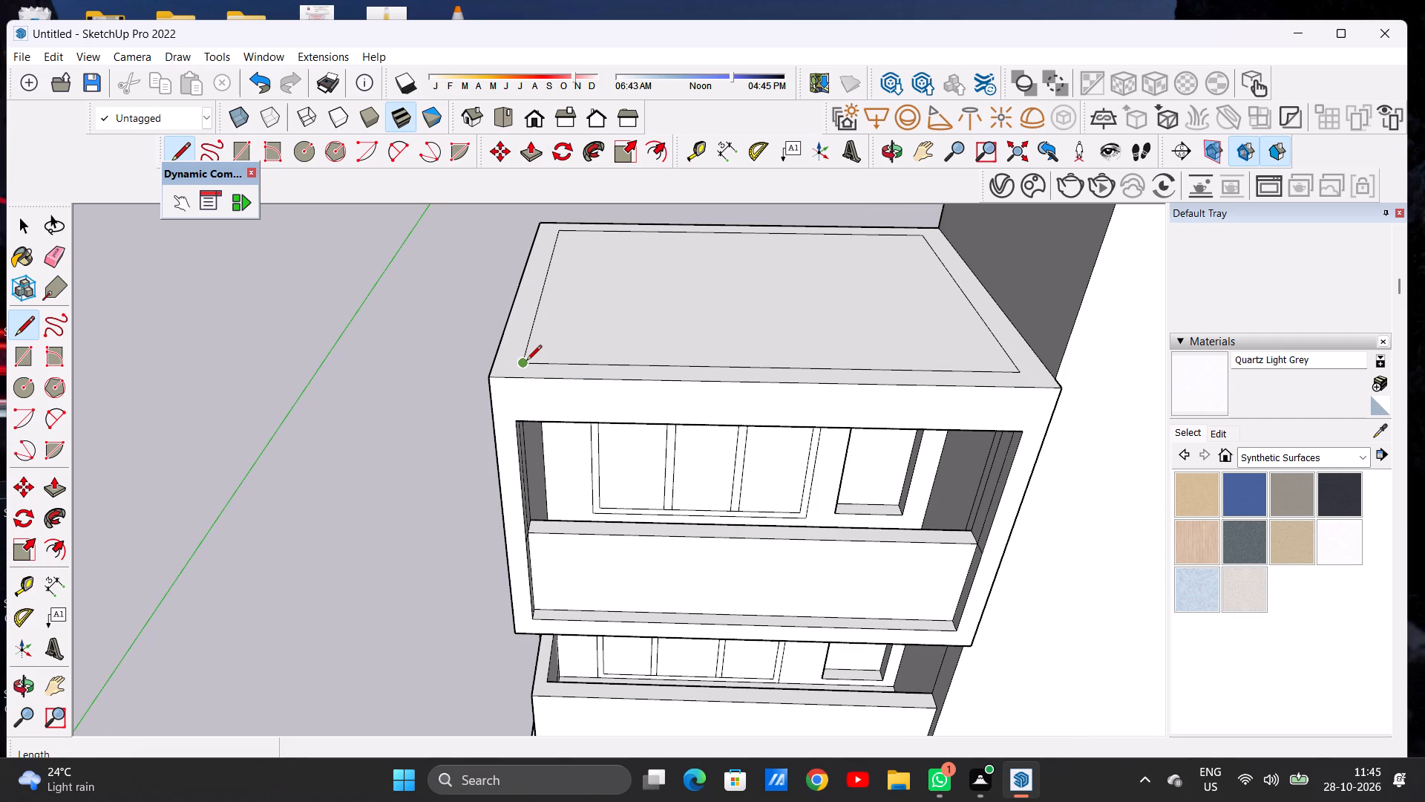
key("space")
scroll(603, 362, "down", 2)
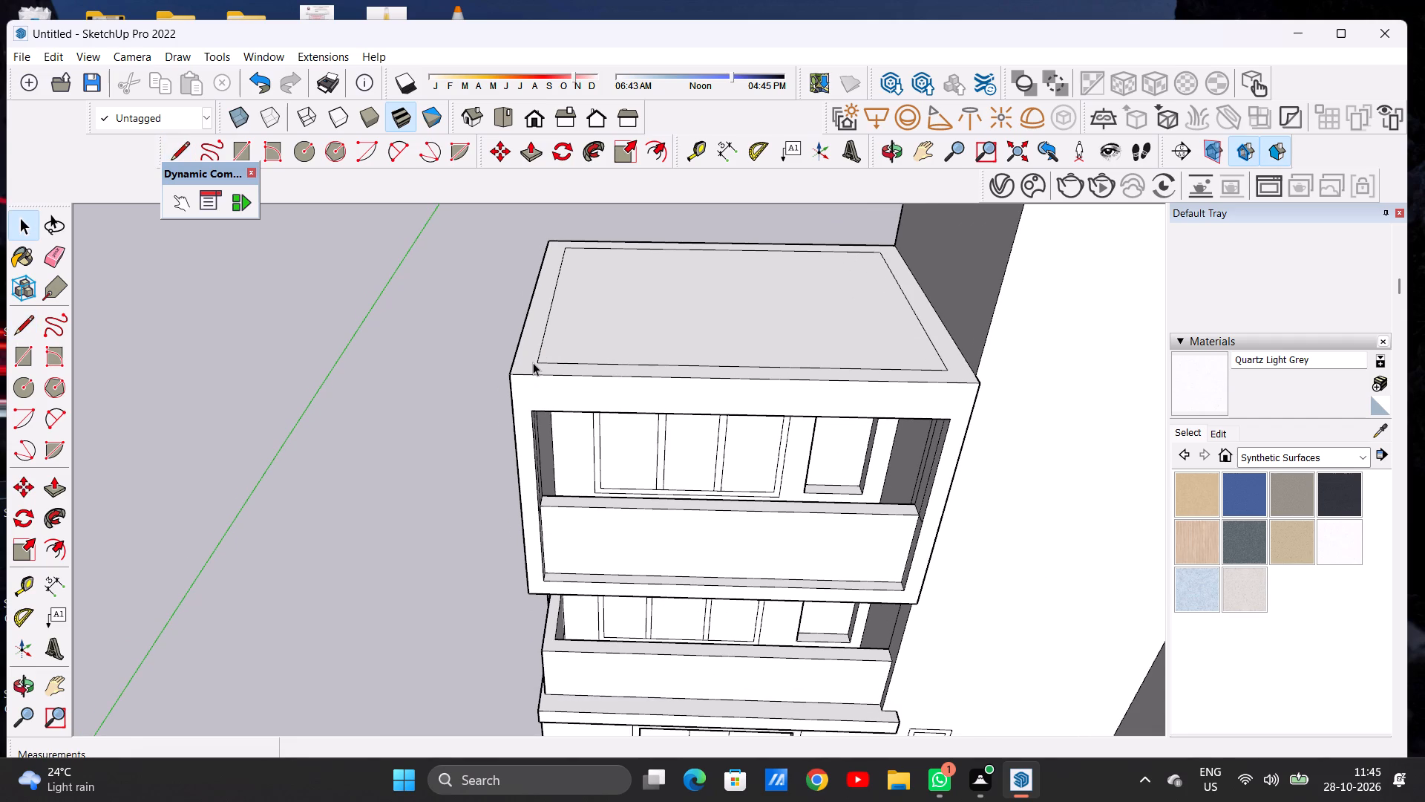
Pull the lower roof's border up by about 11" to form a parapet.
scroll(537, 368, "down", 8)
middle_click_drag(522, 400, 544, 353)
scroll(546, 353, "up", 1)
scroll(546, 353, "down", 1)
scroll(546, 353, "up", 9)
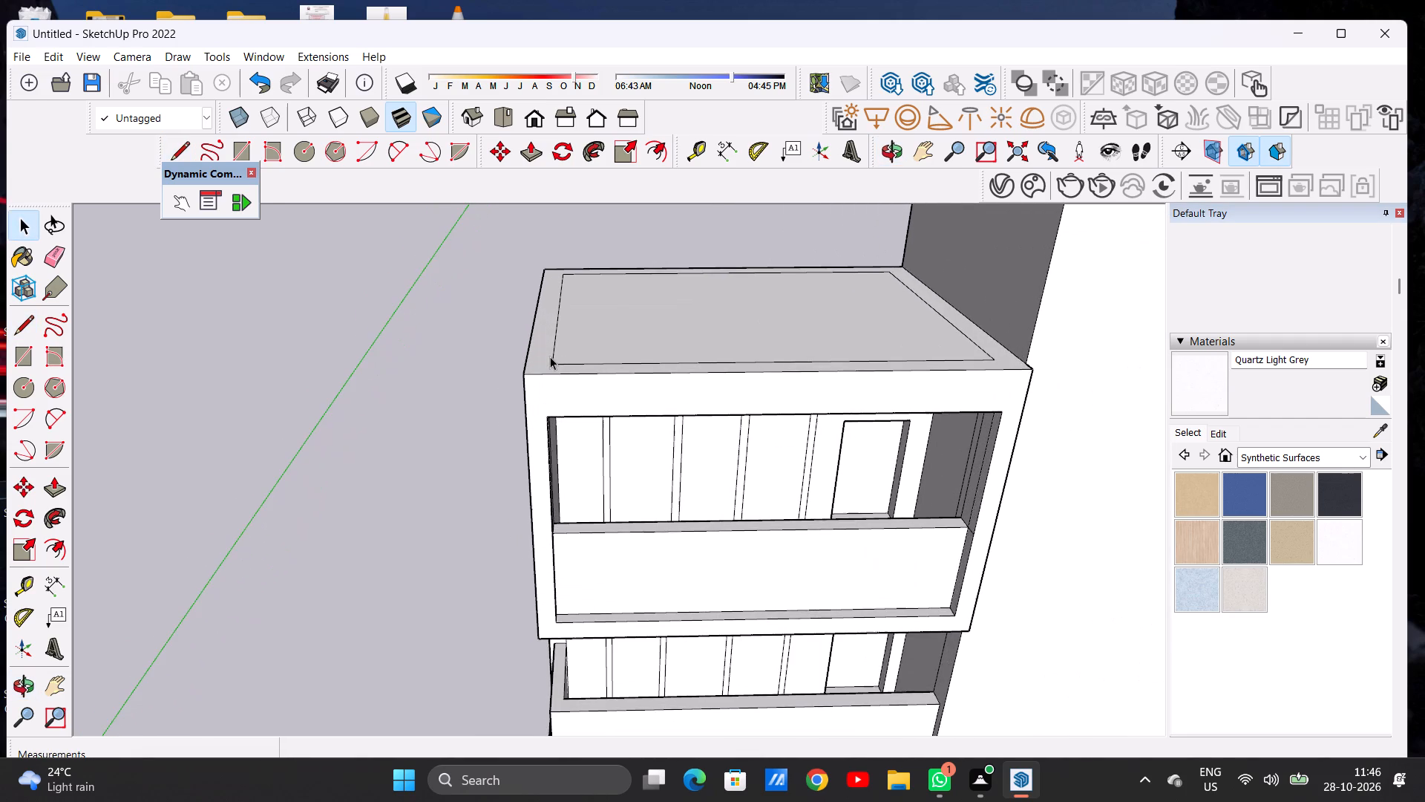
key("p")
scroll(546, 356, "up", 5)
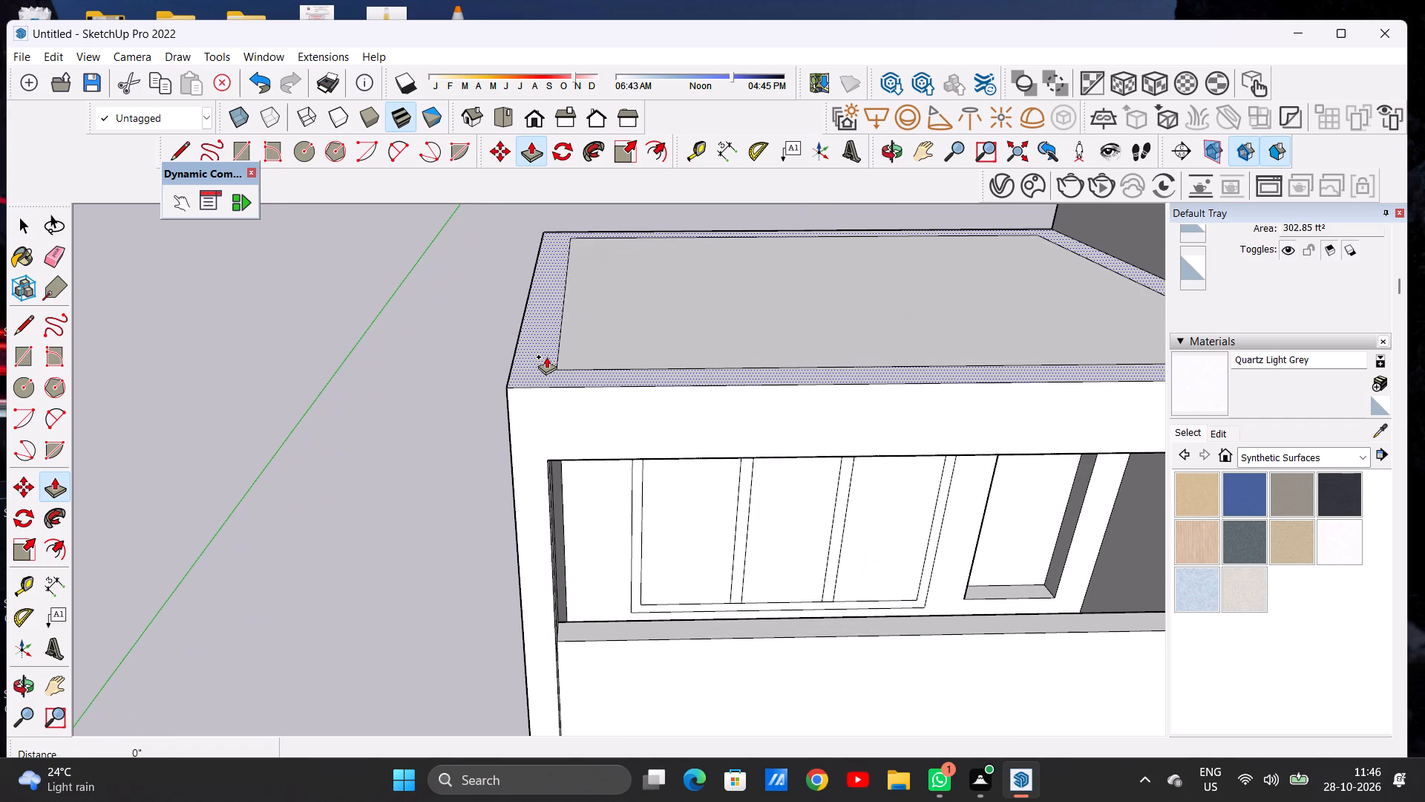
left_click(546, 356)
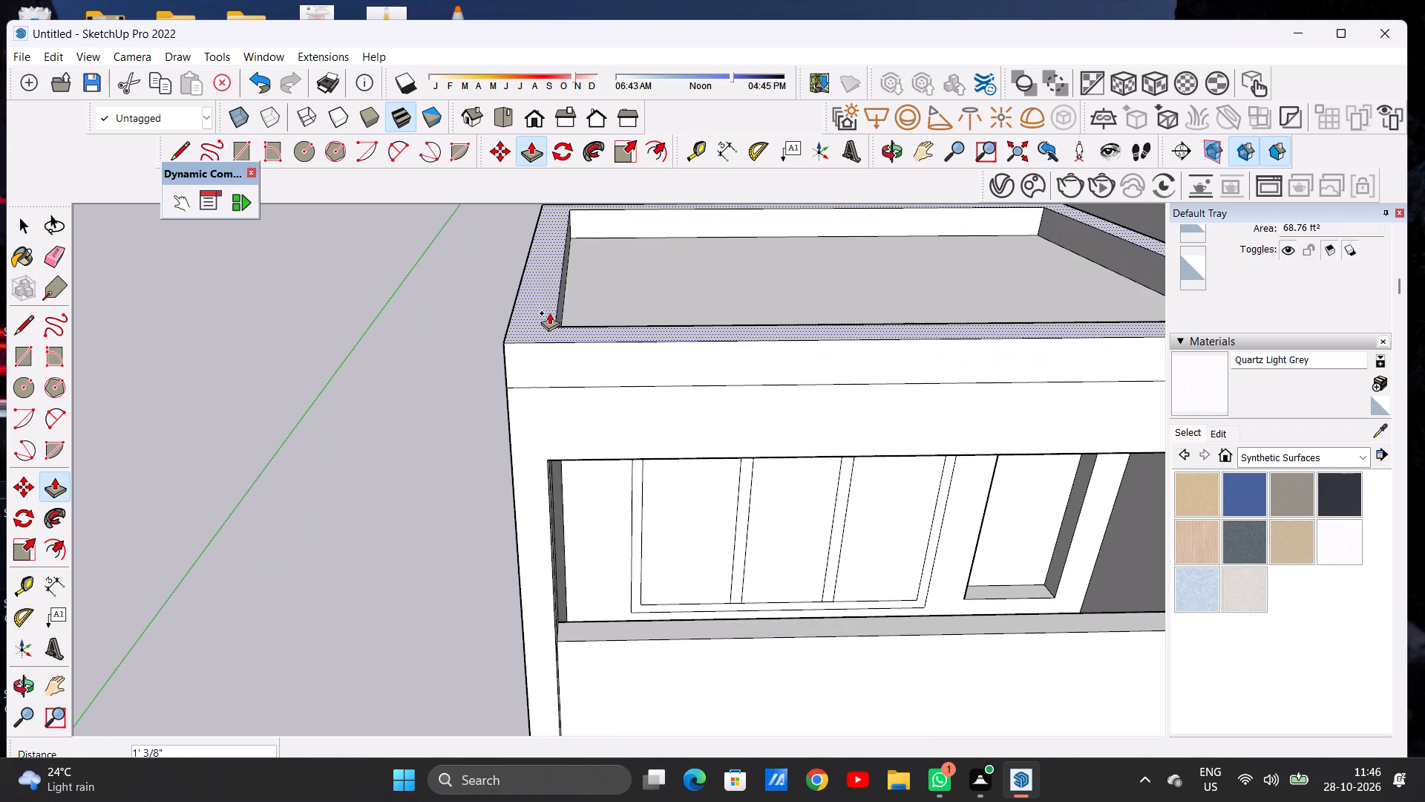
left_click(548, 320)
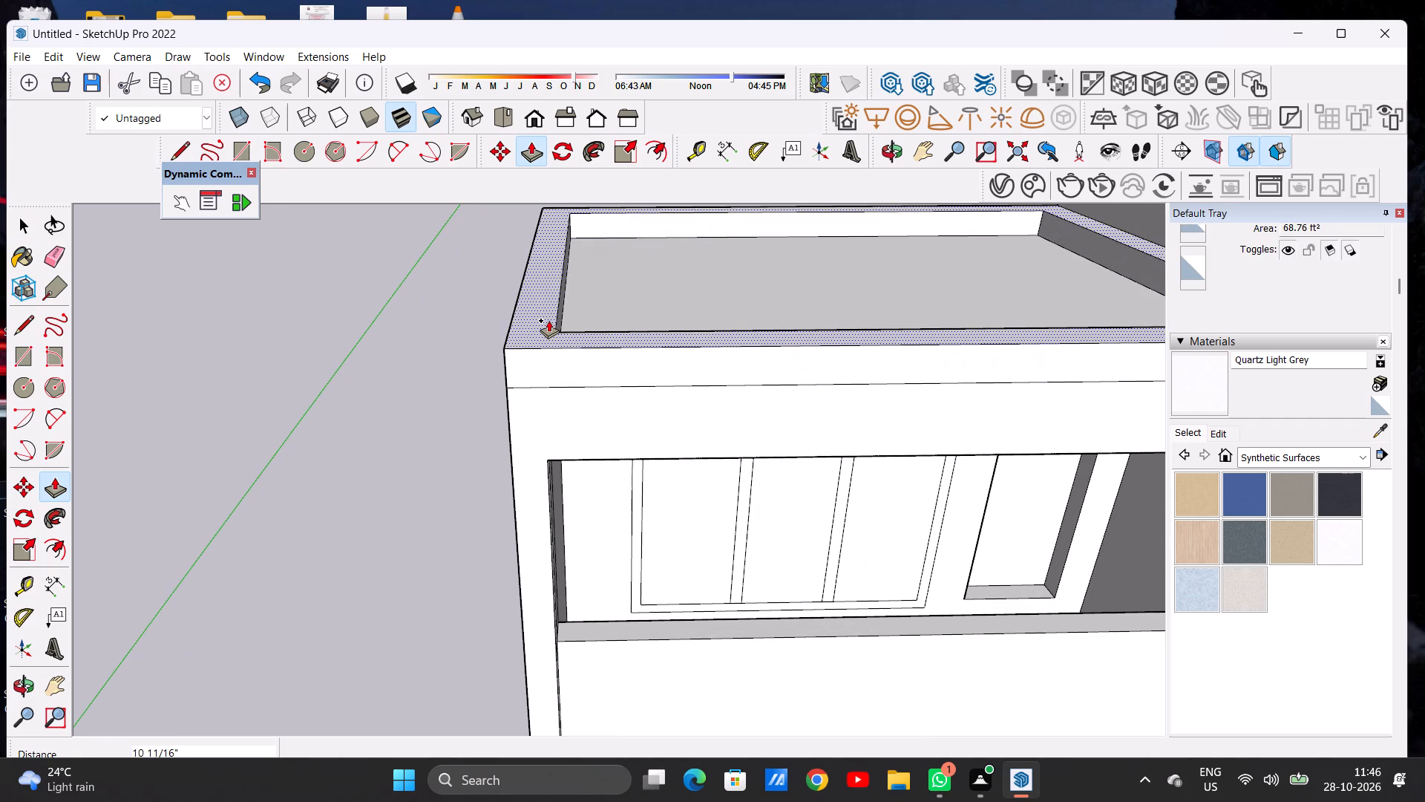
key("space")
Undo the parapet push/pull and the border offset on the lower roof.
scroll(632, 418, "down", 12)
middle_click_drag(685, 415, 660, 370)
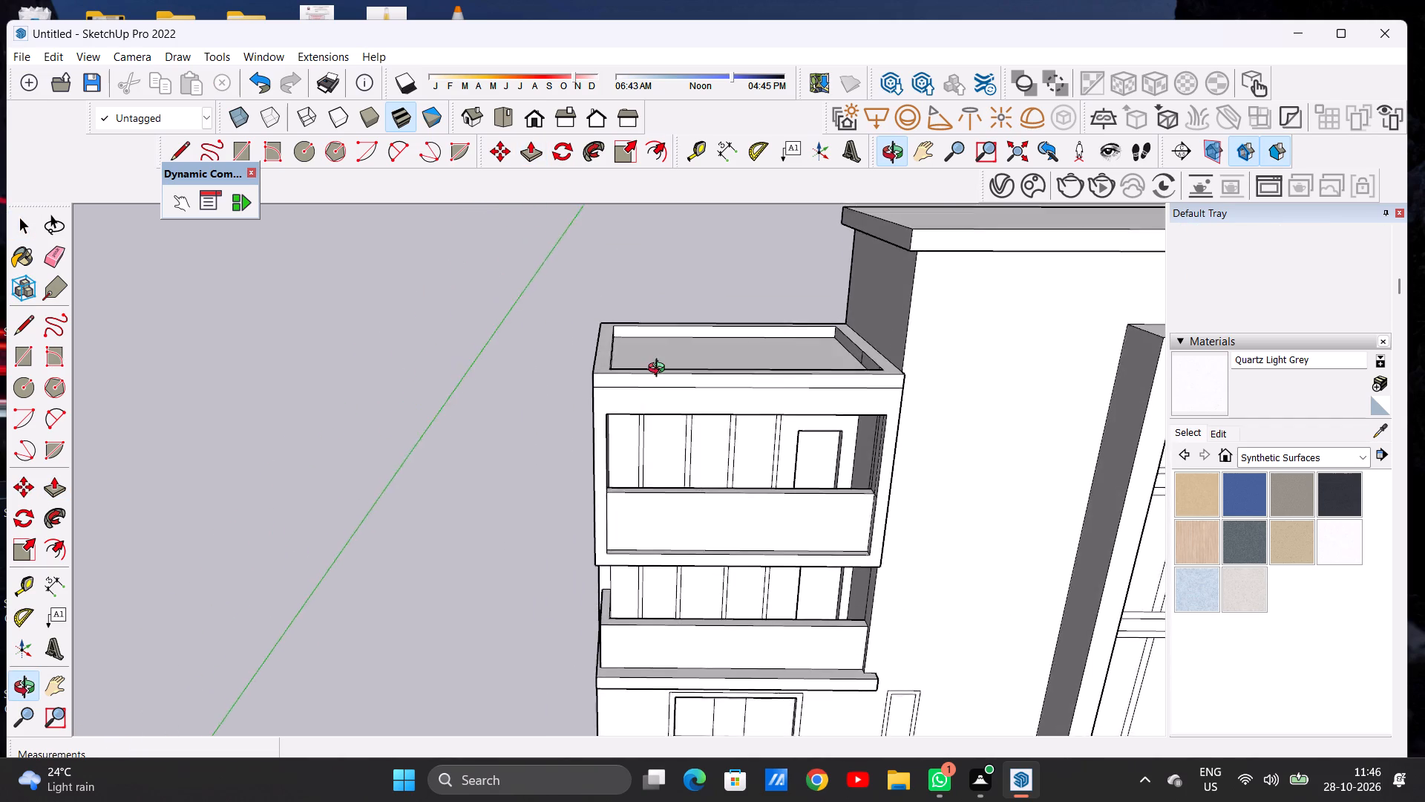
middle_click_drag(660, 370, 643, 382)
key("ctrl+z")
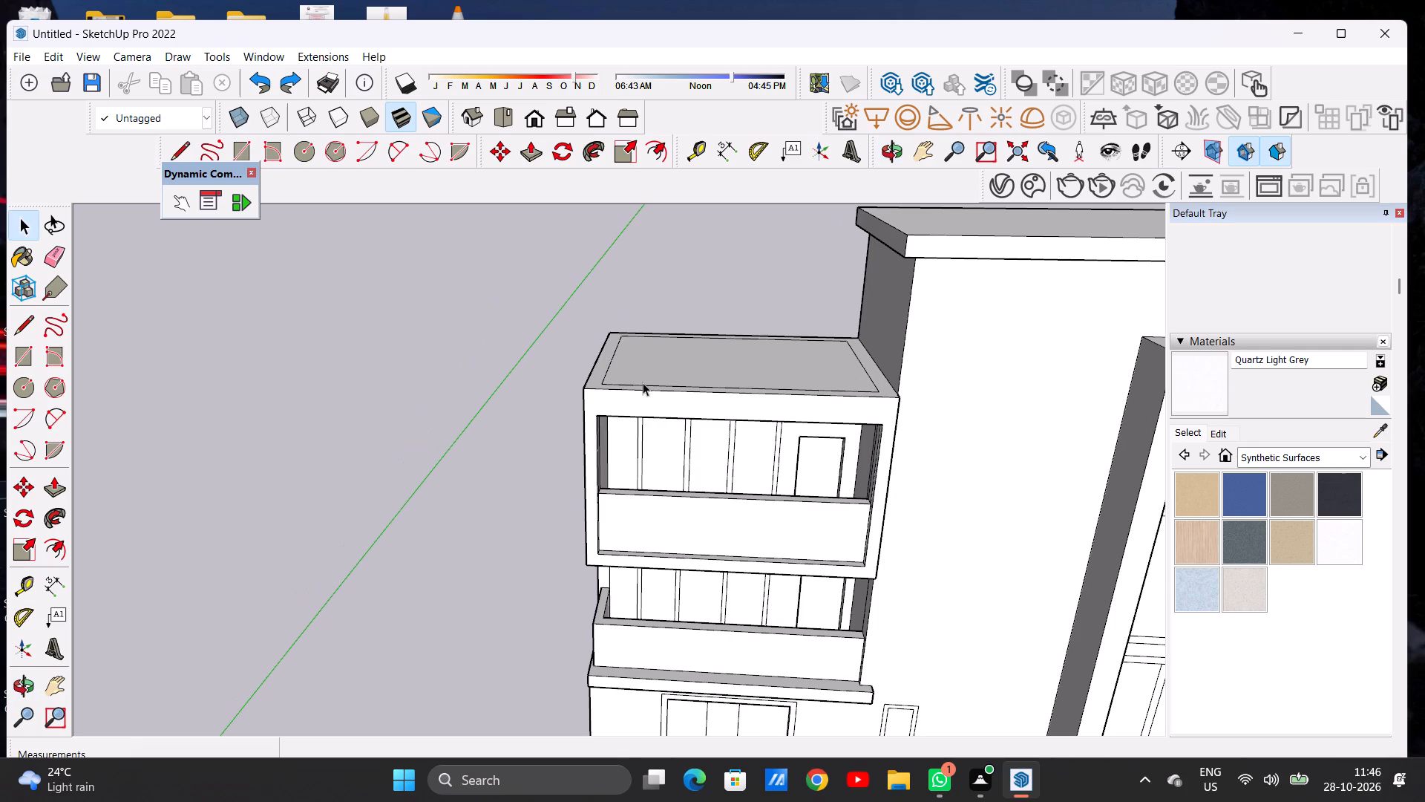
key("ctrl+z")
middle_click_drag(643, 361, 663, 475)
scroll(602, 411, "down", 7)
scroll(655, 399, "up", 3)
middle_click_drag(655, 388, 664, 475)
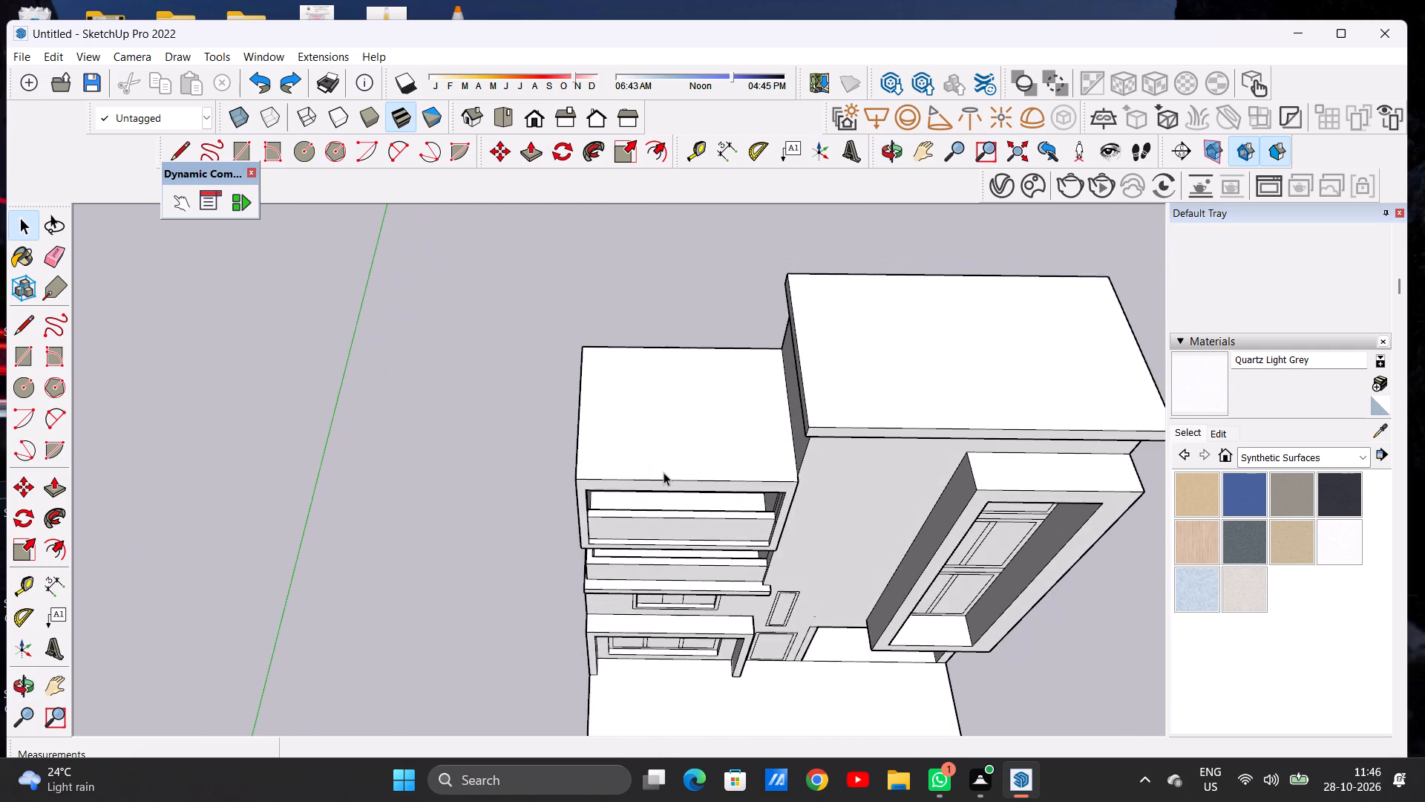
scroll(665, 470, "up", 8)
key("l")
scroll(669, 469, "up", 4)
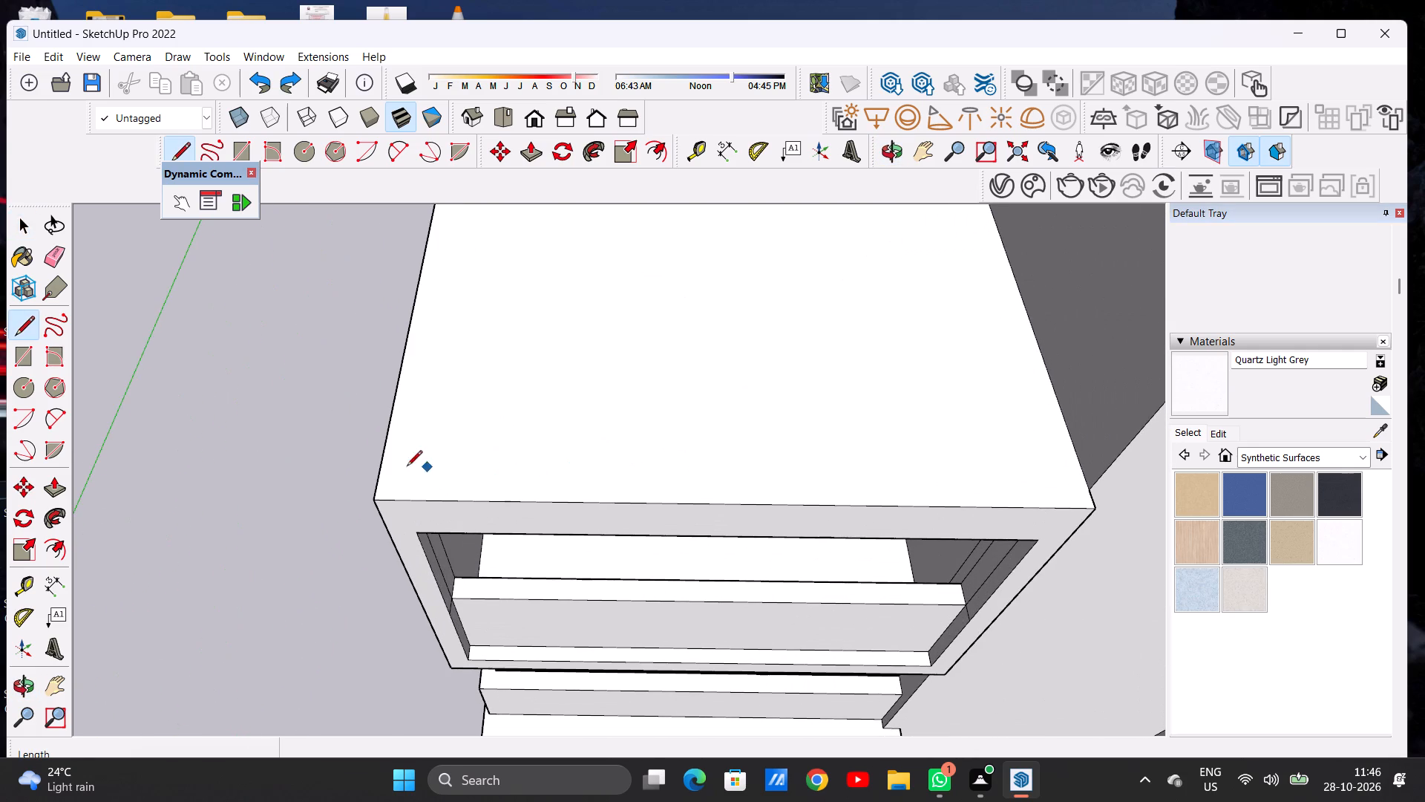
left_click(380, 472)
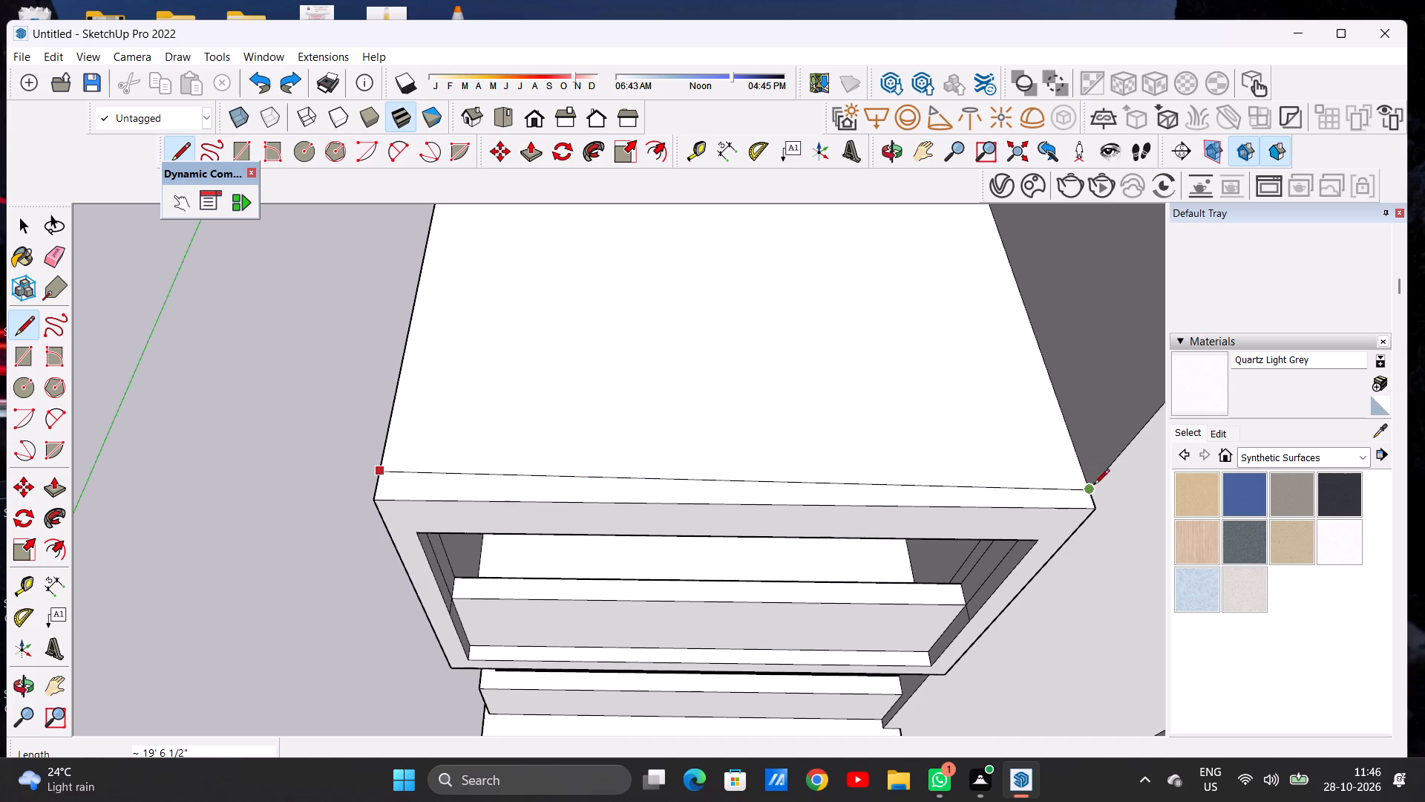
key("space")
Draw a line about 19' 6" long across the lower roof, slightly back from its front edge.
key("l")
scroll(1084, 508, "up", 4)
left_click(1090, 482)
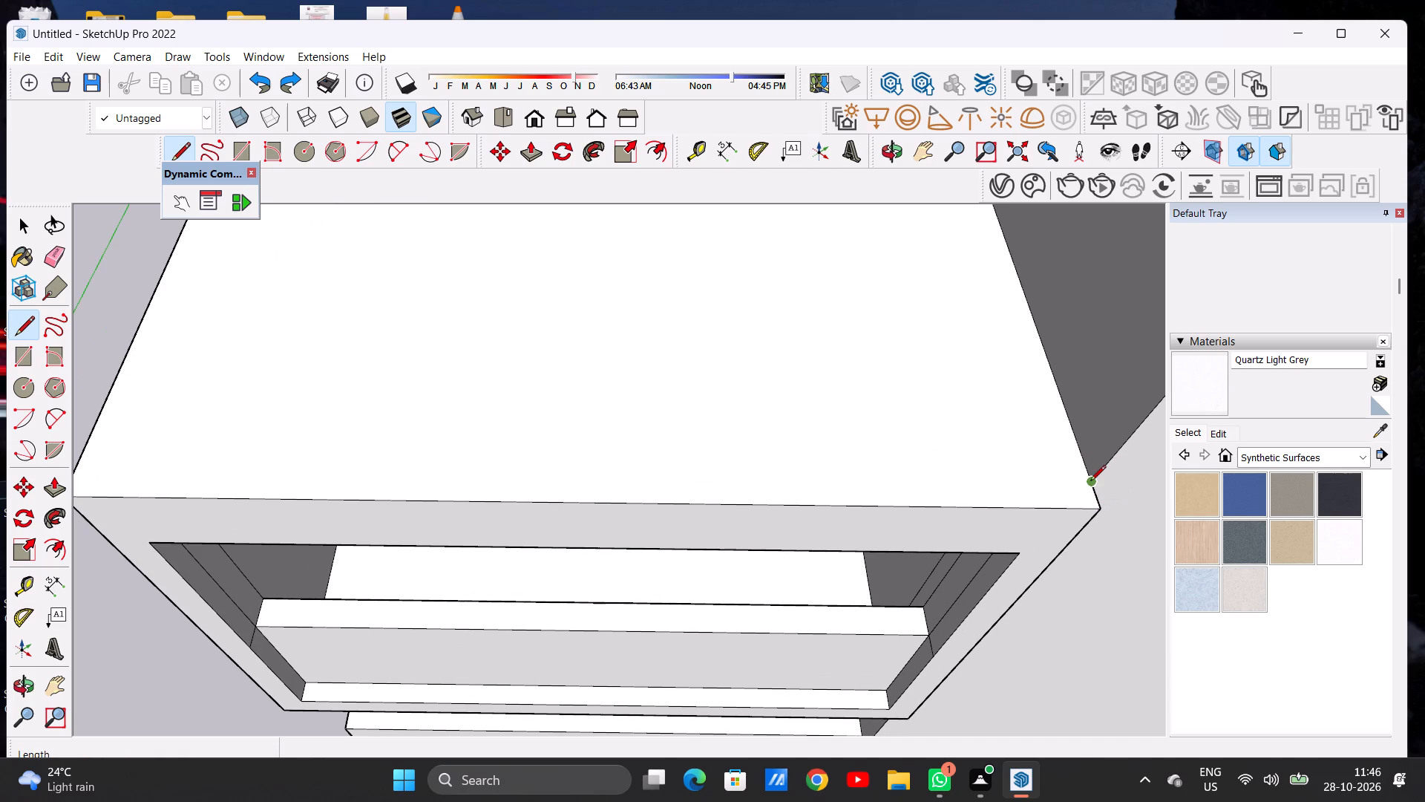
scroll(1055, 472, "down", 6)
scroll(519, 451, "up", 6)
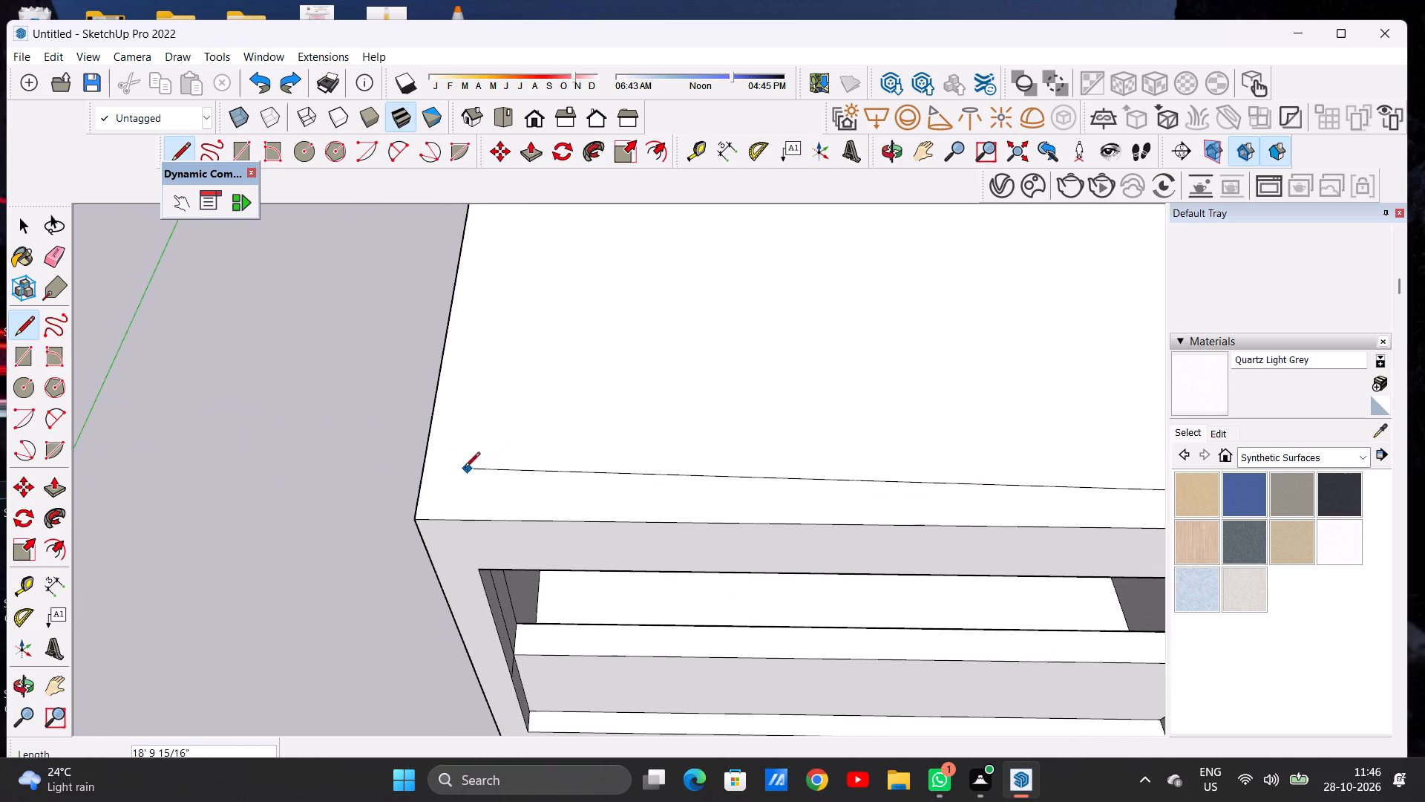
left_click(422, 483)
key("space")
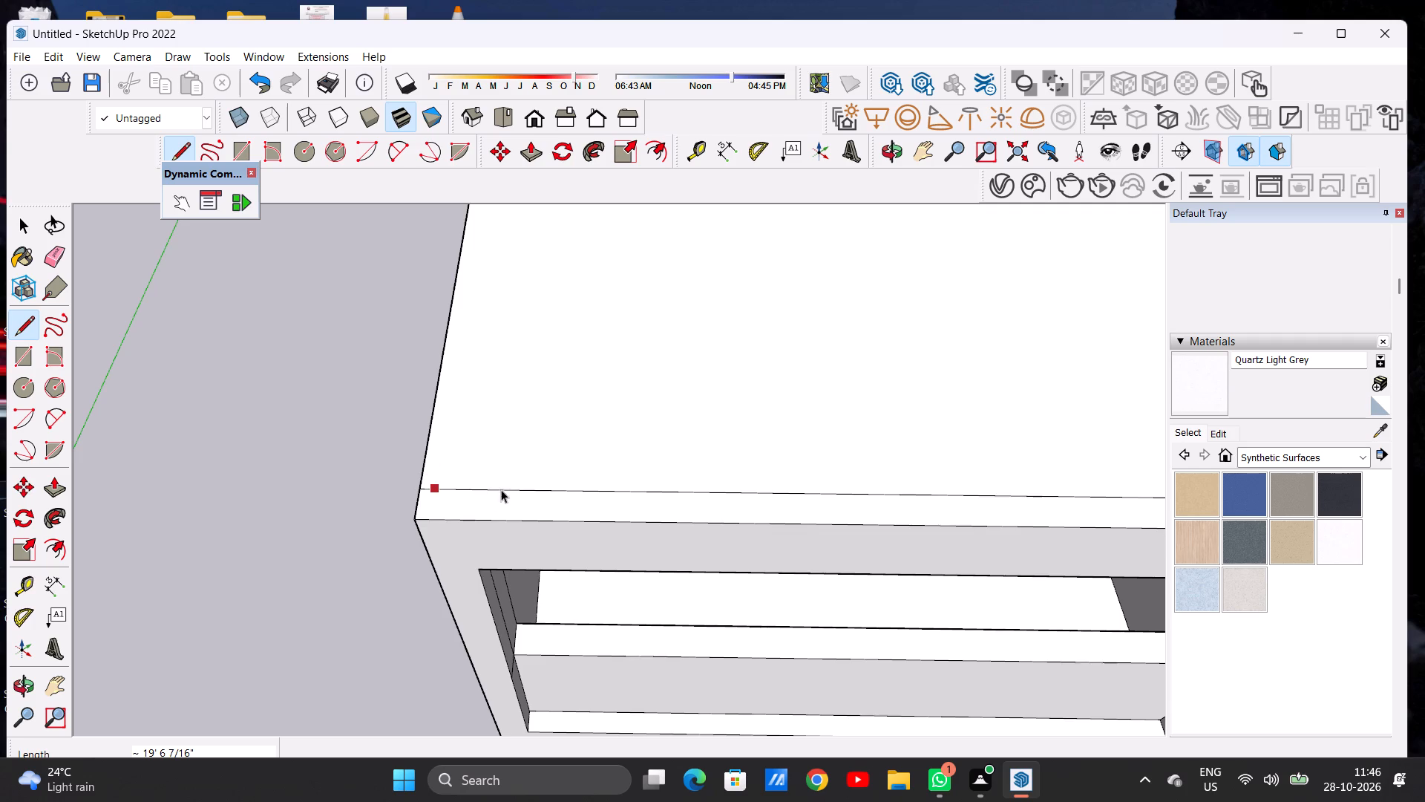
Offset the lower roof area behind the new line inward by about 9" to form a border.
scroll(507, 482, "down", 12)
key("o")
key("f")
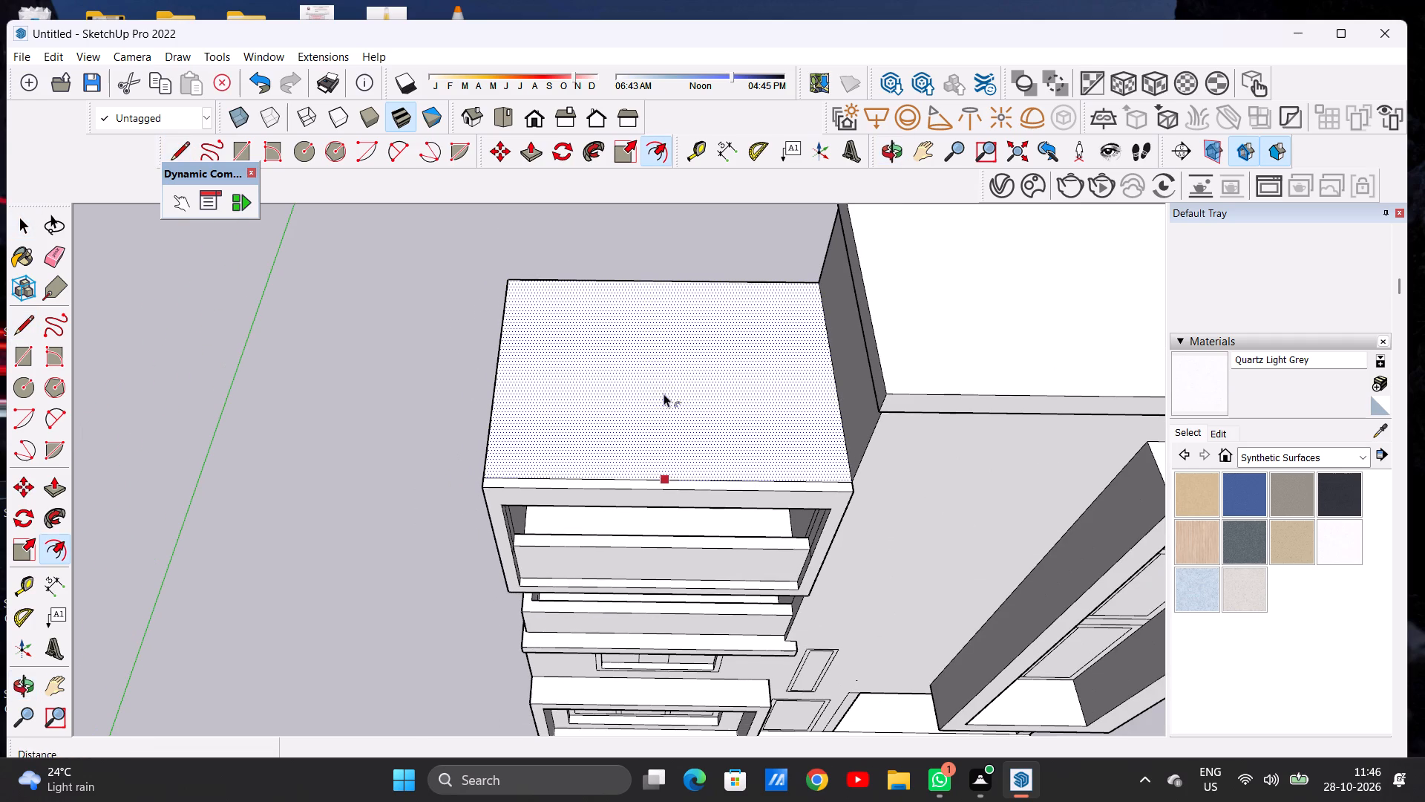
left_click(637, 324)
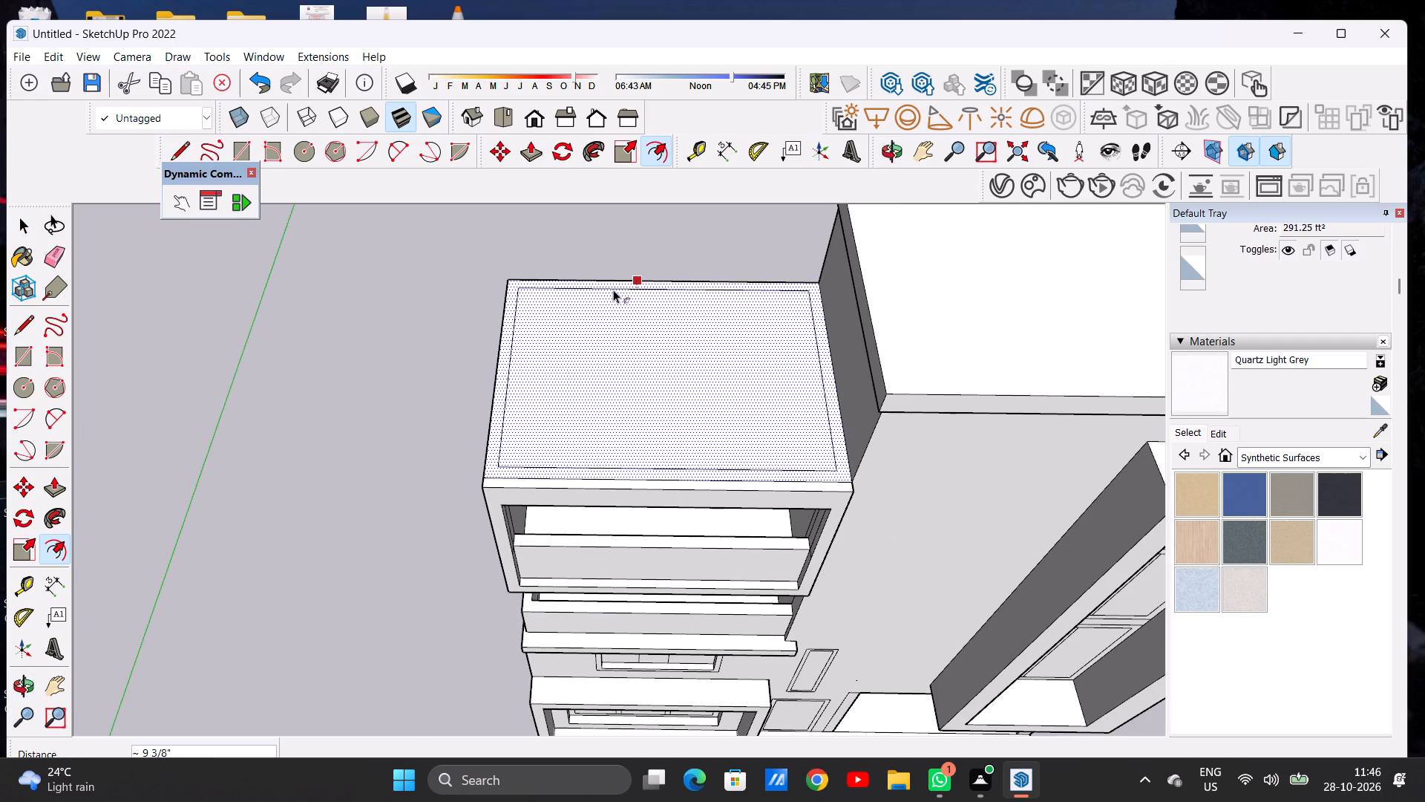
left_click(613, 290)
key("space")
Pull the lower roof's border strip upward to form a low parapet set back from the front edge.
scroll(766, 307, "down", 6)
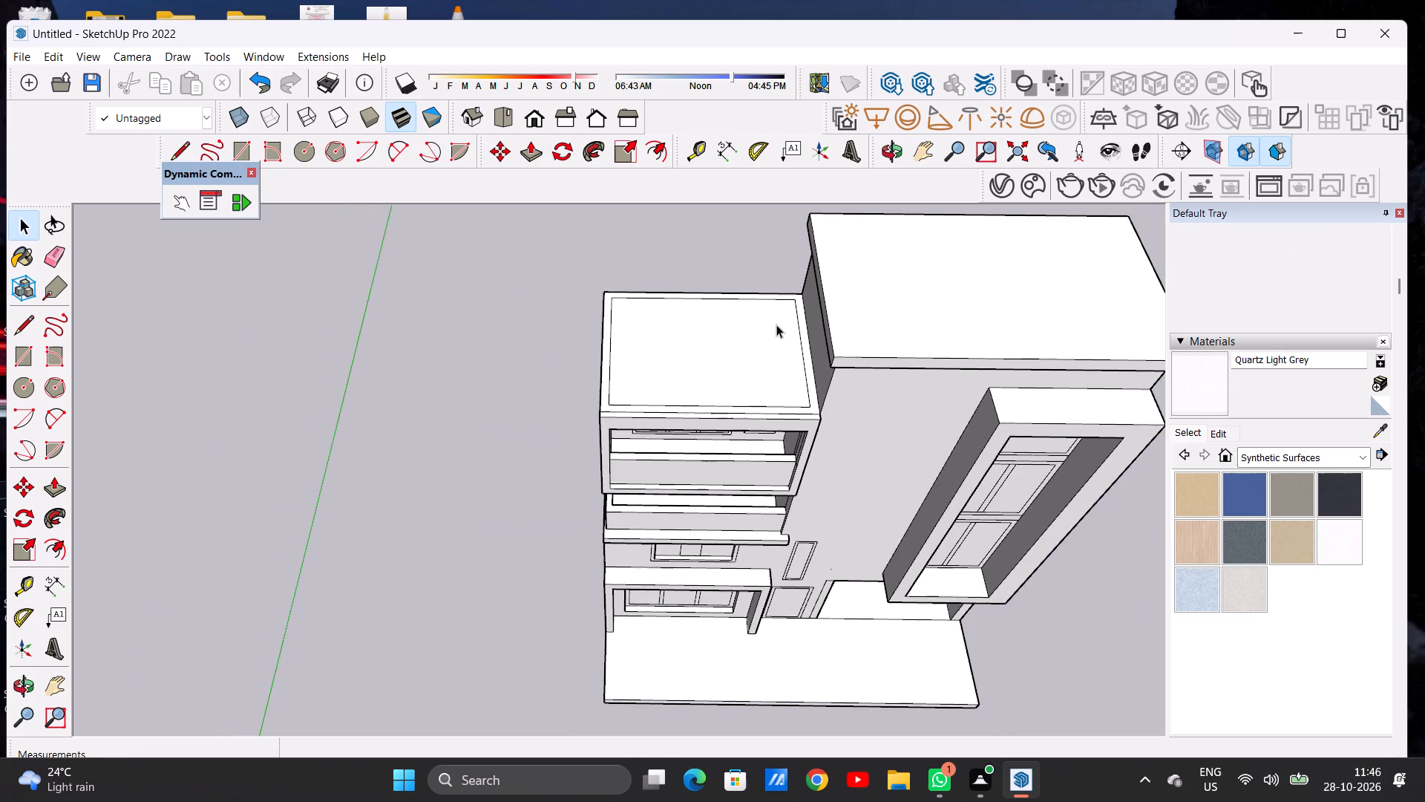
scroll(624, 428, "up", 1)
scroll(624, 428, "down", 1)
scroll(623, 426, "up", 4)
middle_click_drag(634, 412, 784, 371)
scroll(684, 432, "down", 5)
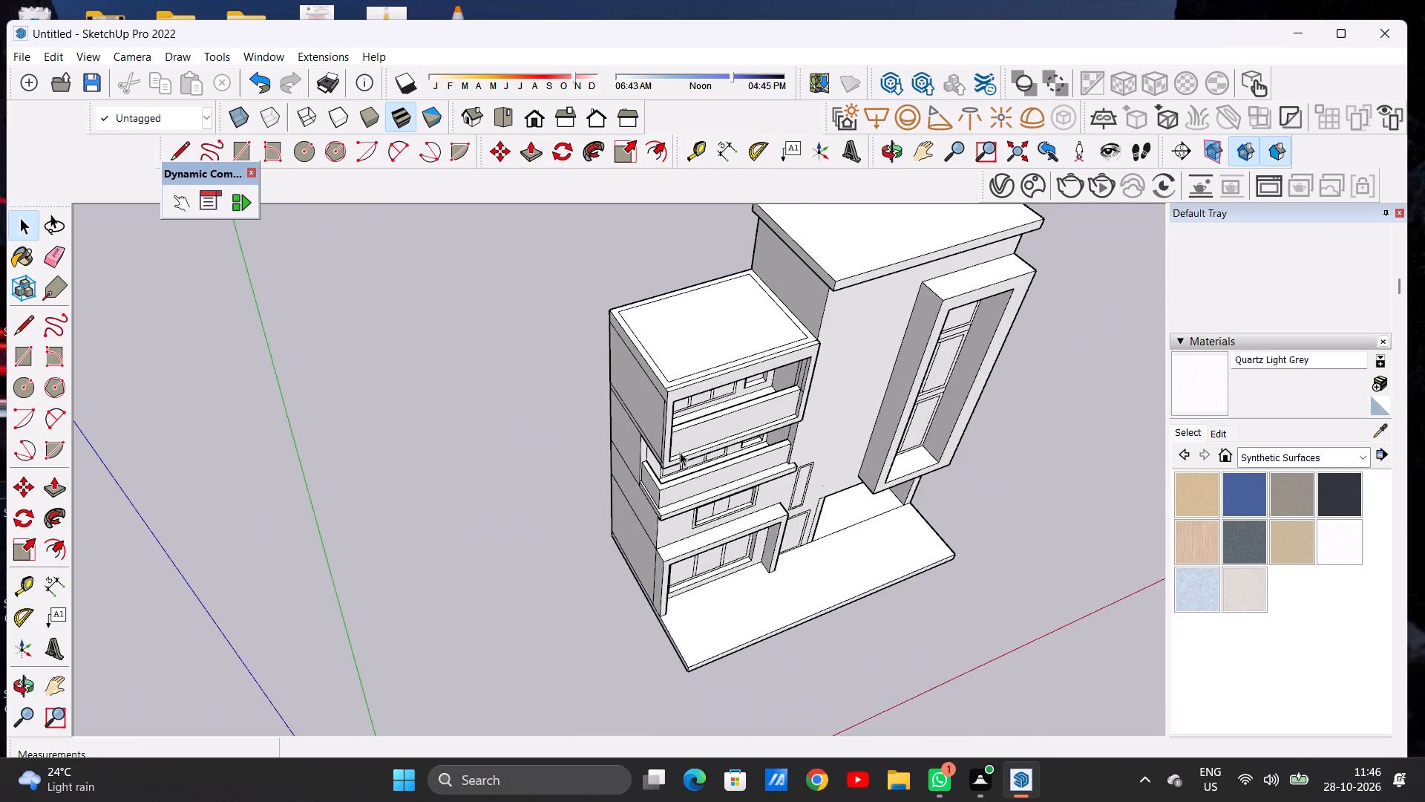
scroll(679, 374, "up", 7)
scroll(665, 386, "down", 1)
scroll(665, 386, "up", 7)
key("p")
middle_click_drag(657, 404, 646, 385)
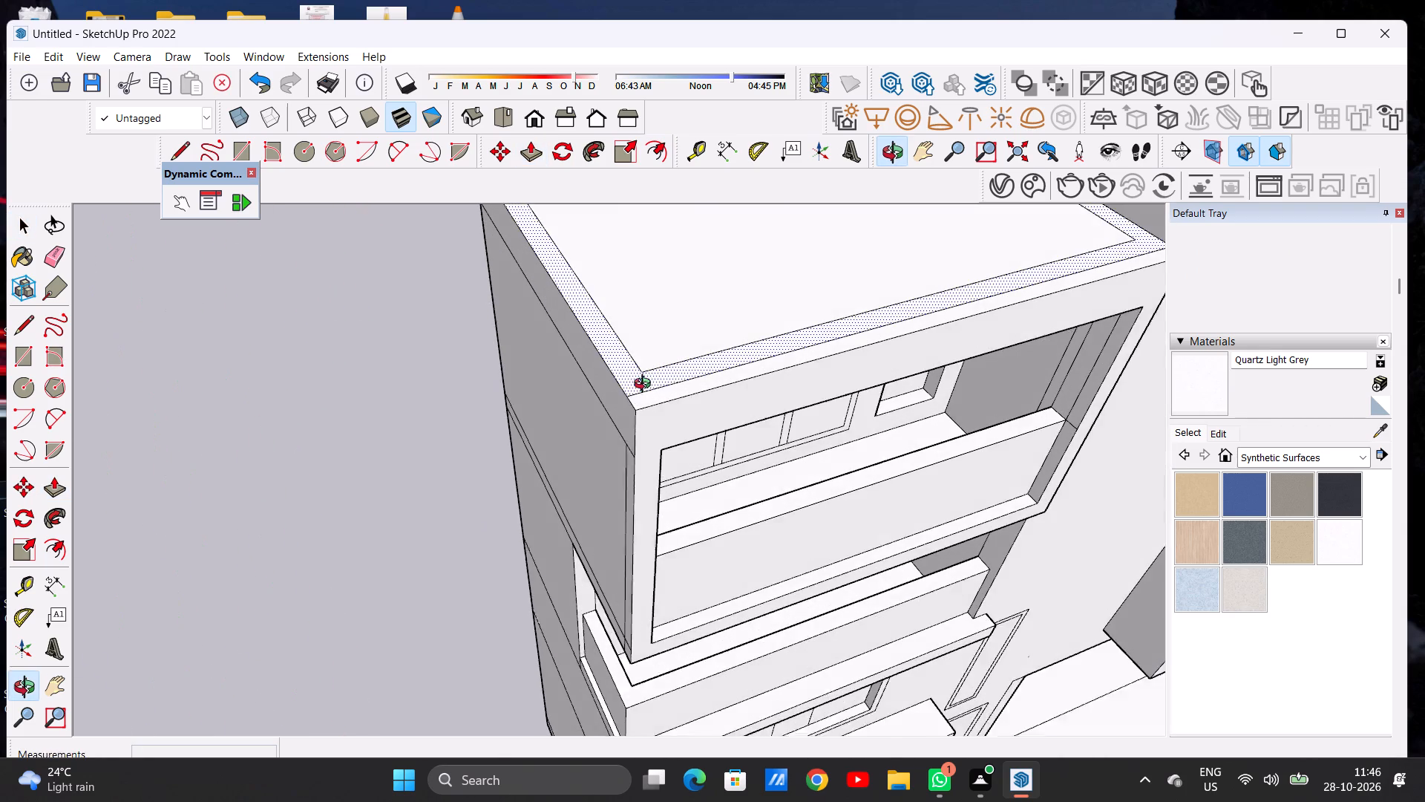
middle_click_drag(646, 385, 644, 380)
scroll(644, 380, "up", 4)
left_click(633, 365)
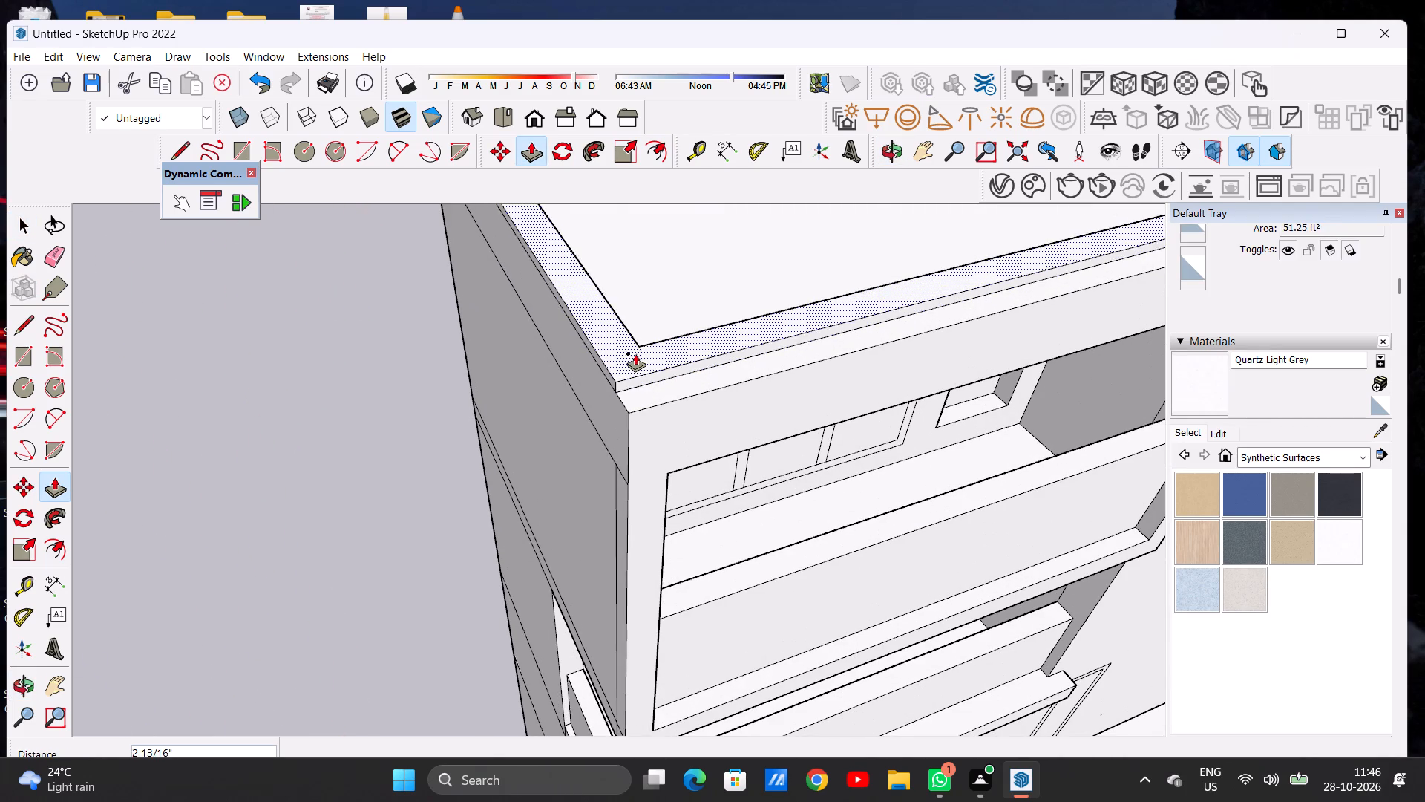
left_click(639, 328)
key("space")
Pull the top of the lower roof's parapet up by about another 4' 5".
scroll(678, 437, "down", 12)
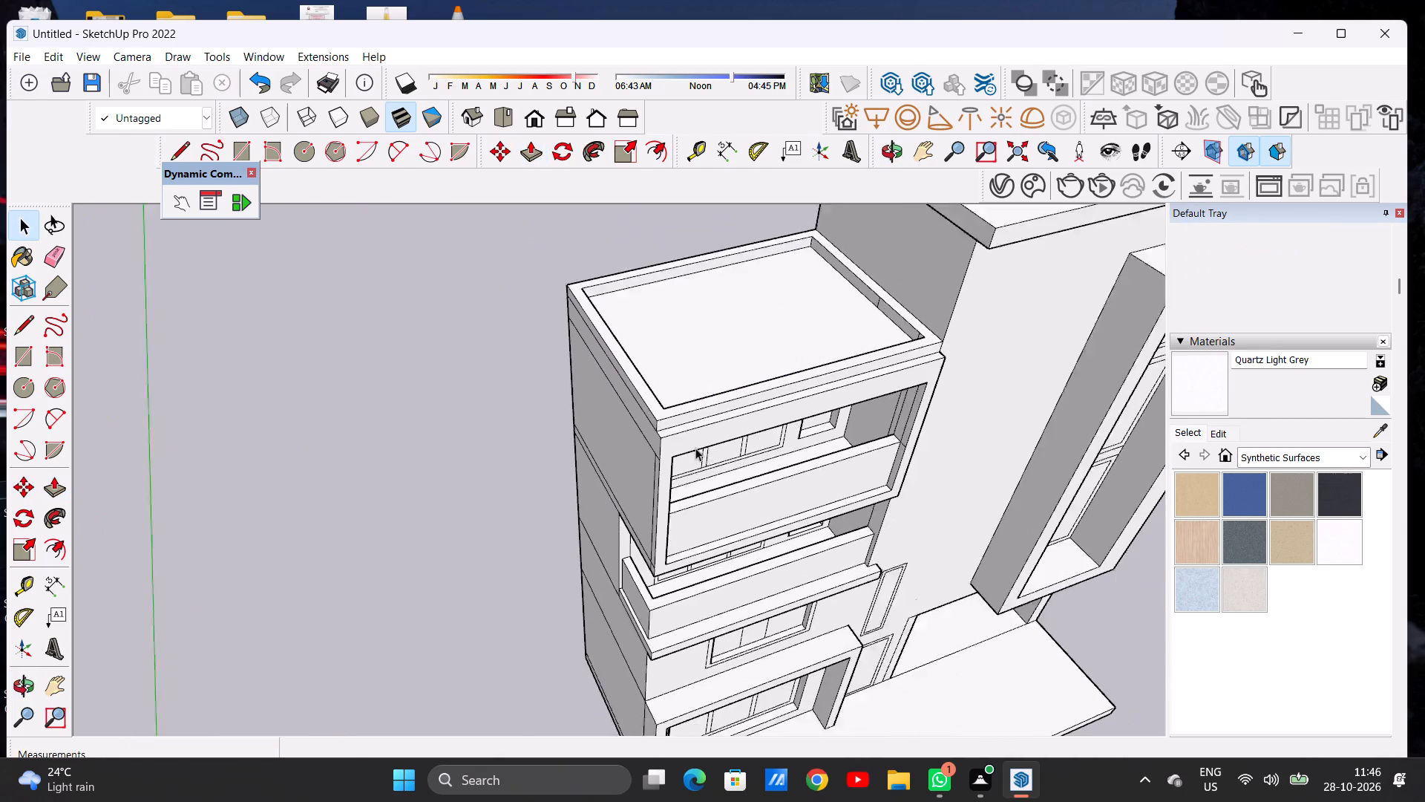
scroll(695, 448, "down", 2)
middle_click_drag(680, 450, 539, 337)
scroll(617, 337, "up", 6)
middle_click_drag(620, 333, 602, 354)
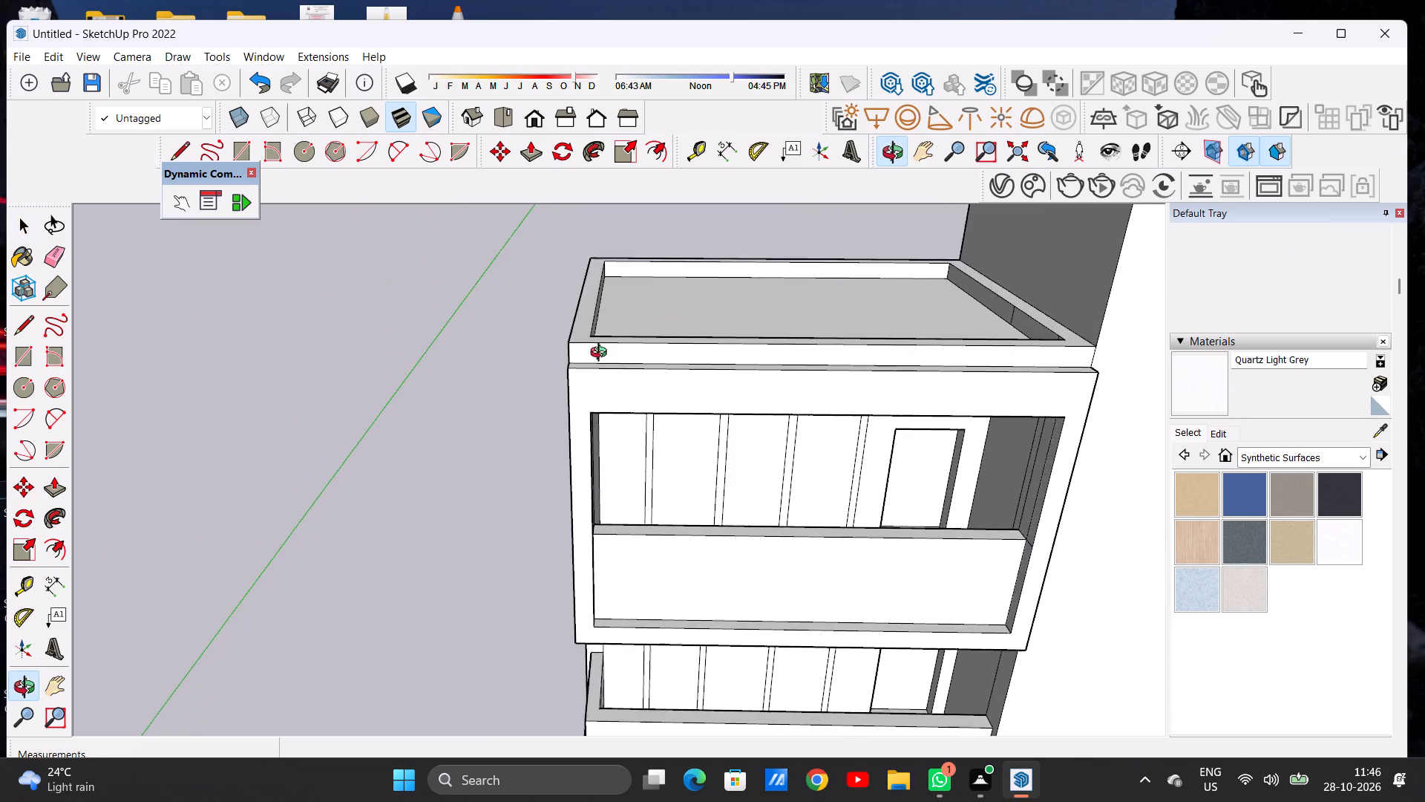
middle_click_drag(602, 354, 624, 431)
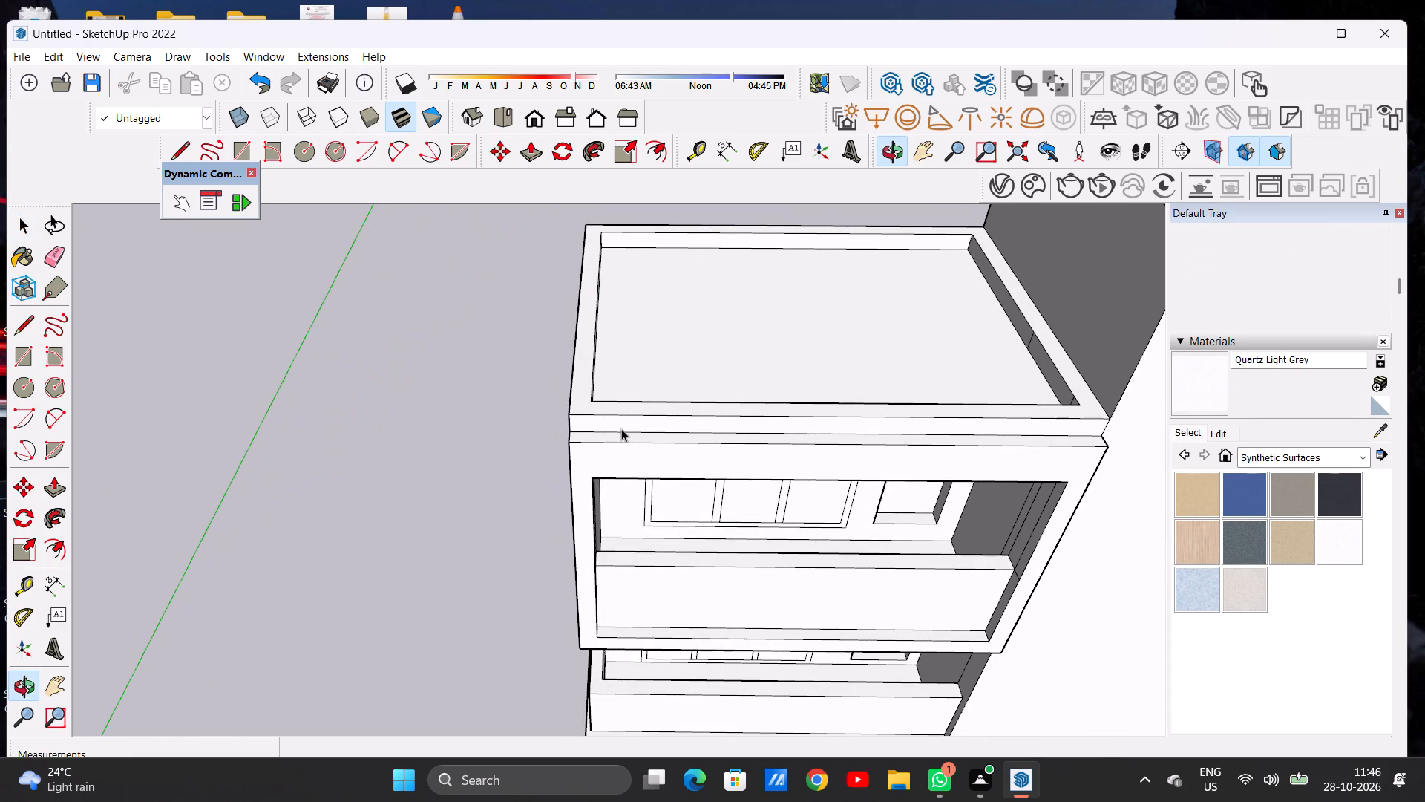
key("p")
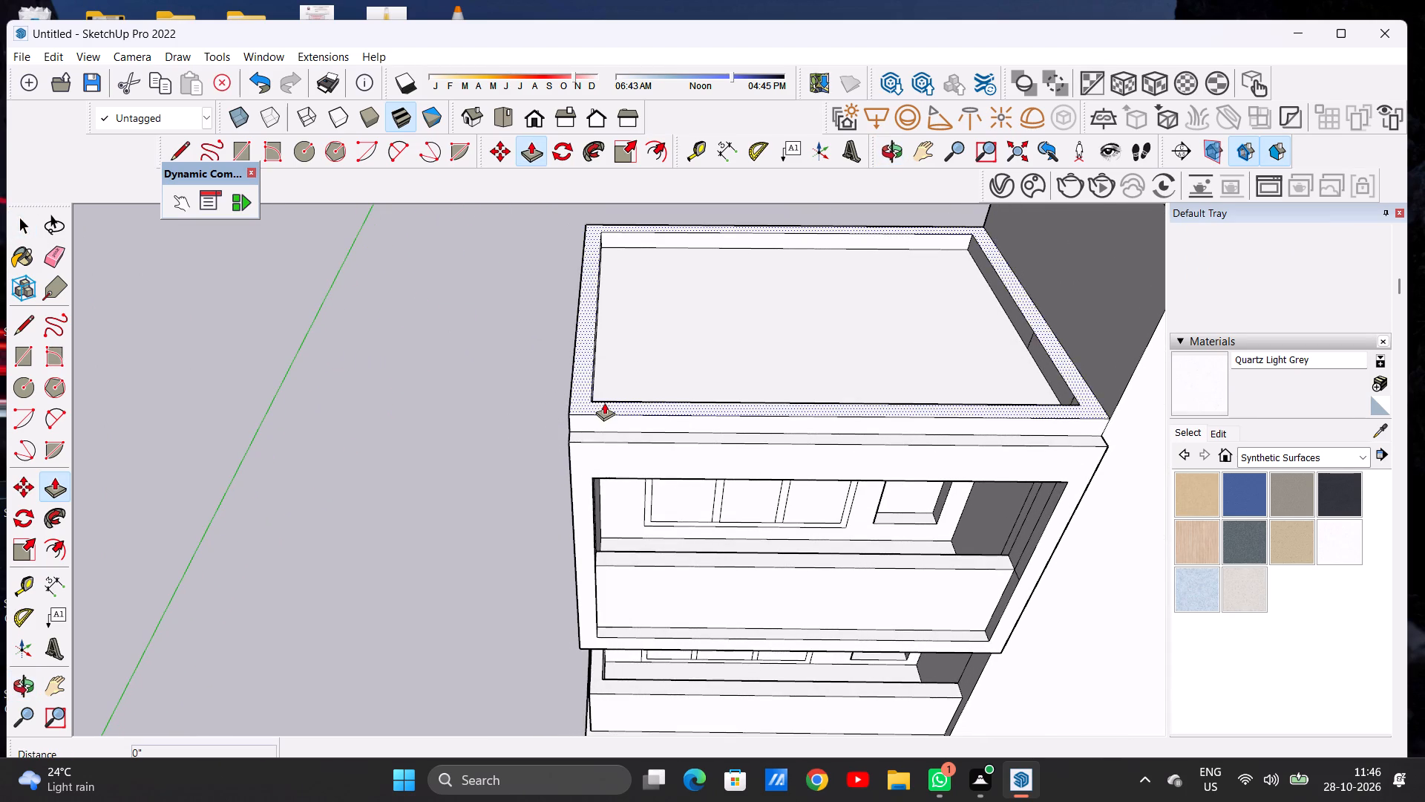
scroll(604, 402, "up", 6)
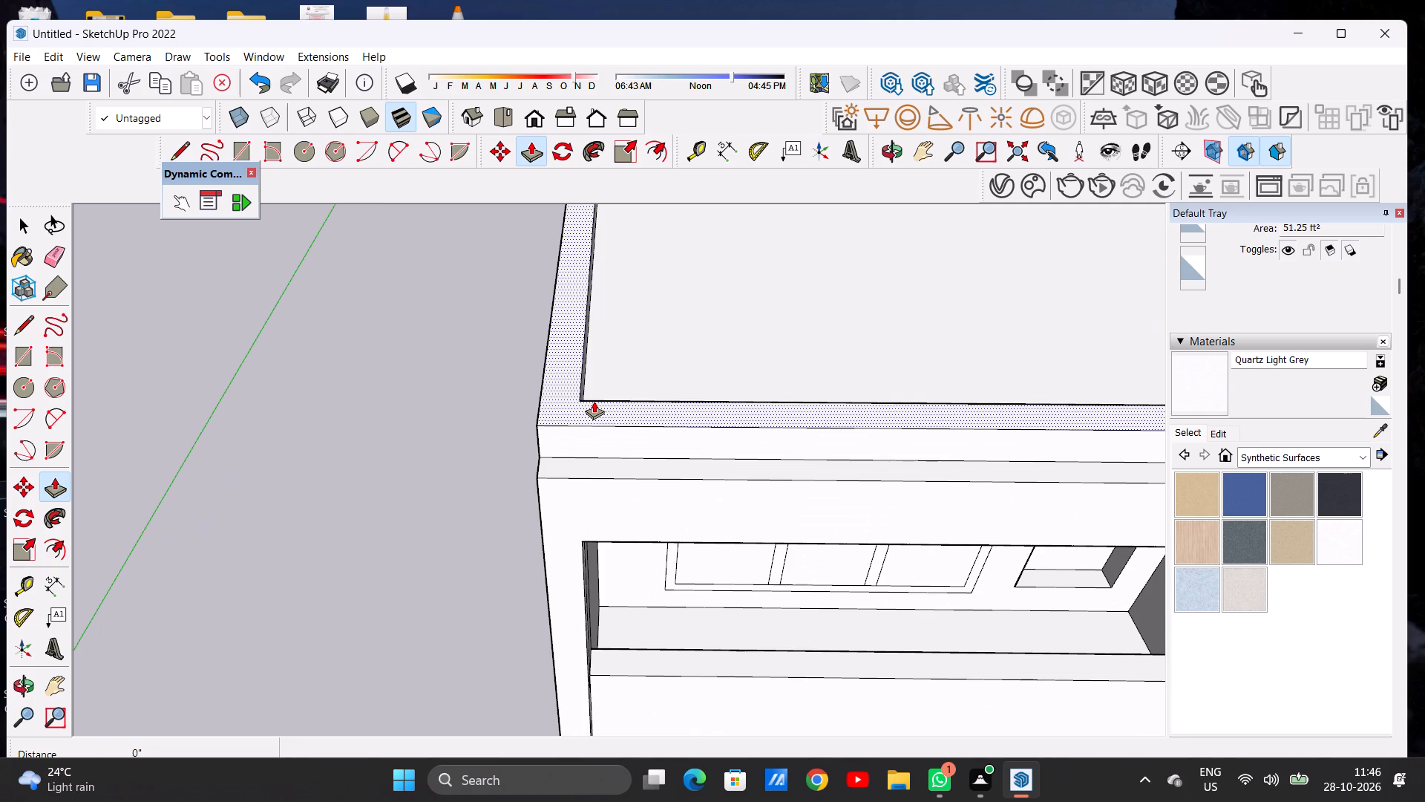
left_click(594, 401)
scroll(618, 356, "down", 14)
scroll(618, 359, "up", 1)
scroll(618, 359, "down", 2)
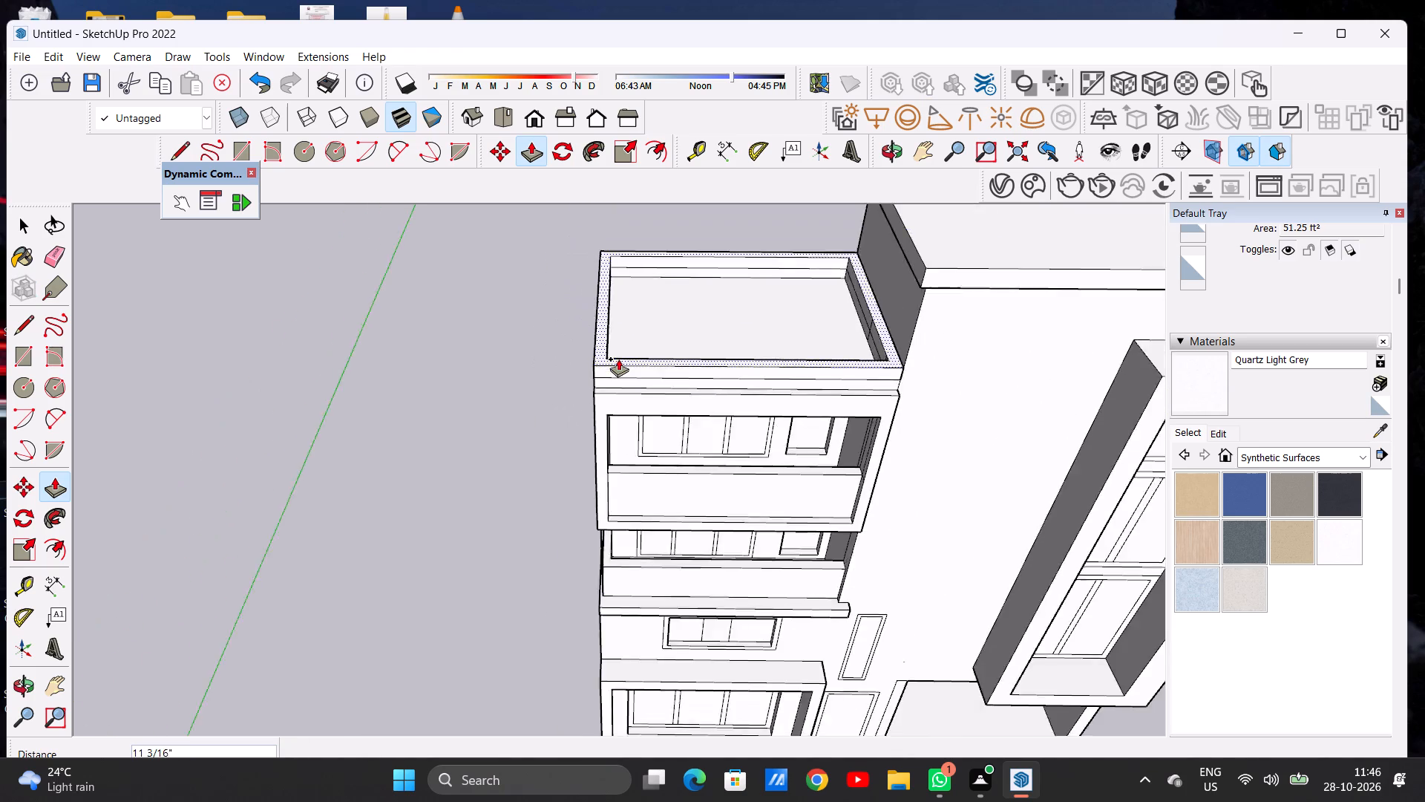
scroll(618, 359, "down", 3)
scroll(626, 327, "up", 5)
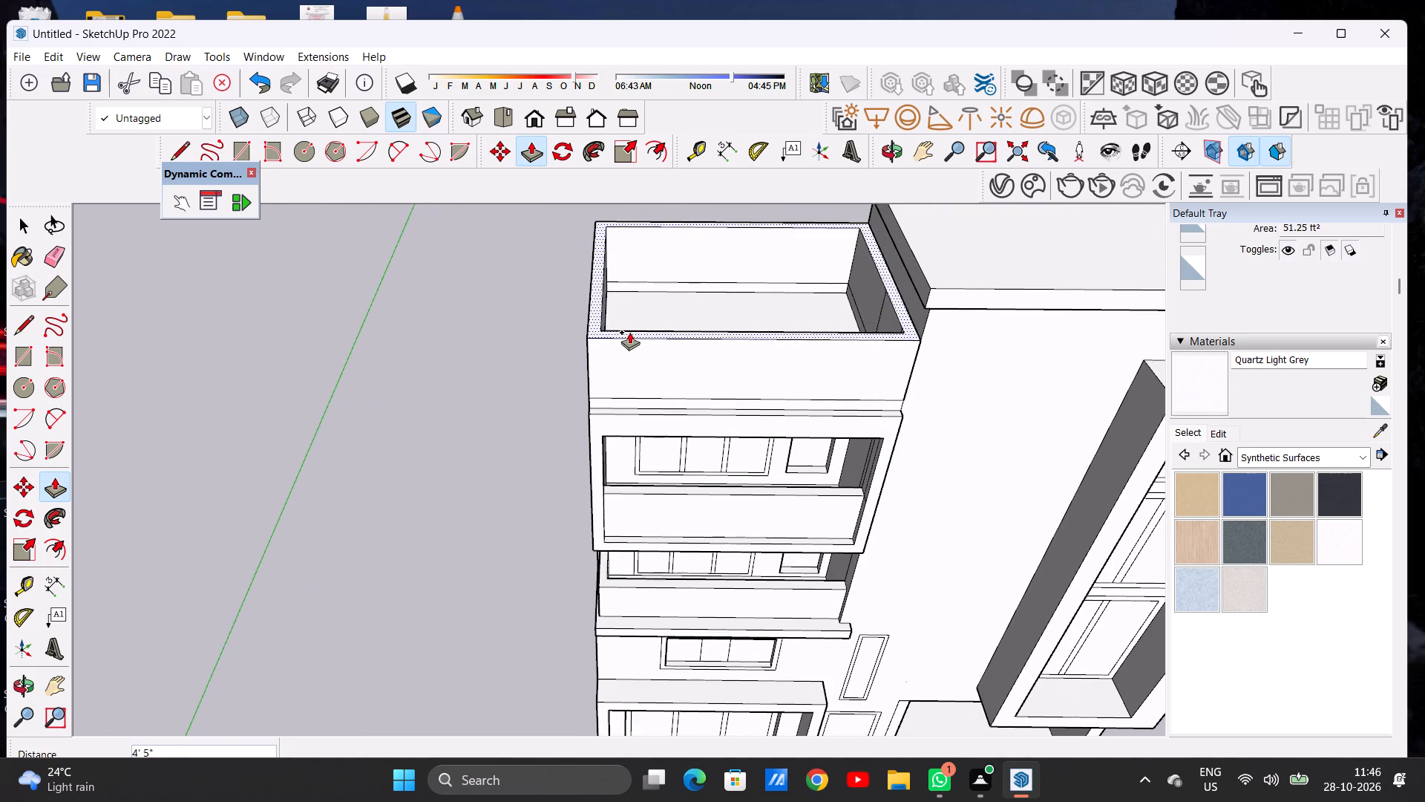
left_click(628, 347)
key("space")
Examine the lower roof's parapet and its proportion to the front elevation from several angles.
middle_click_drag(679, 400, 646, 287)
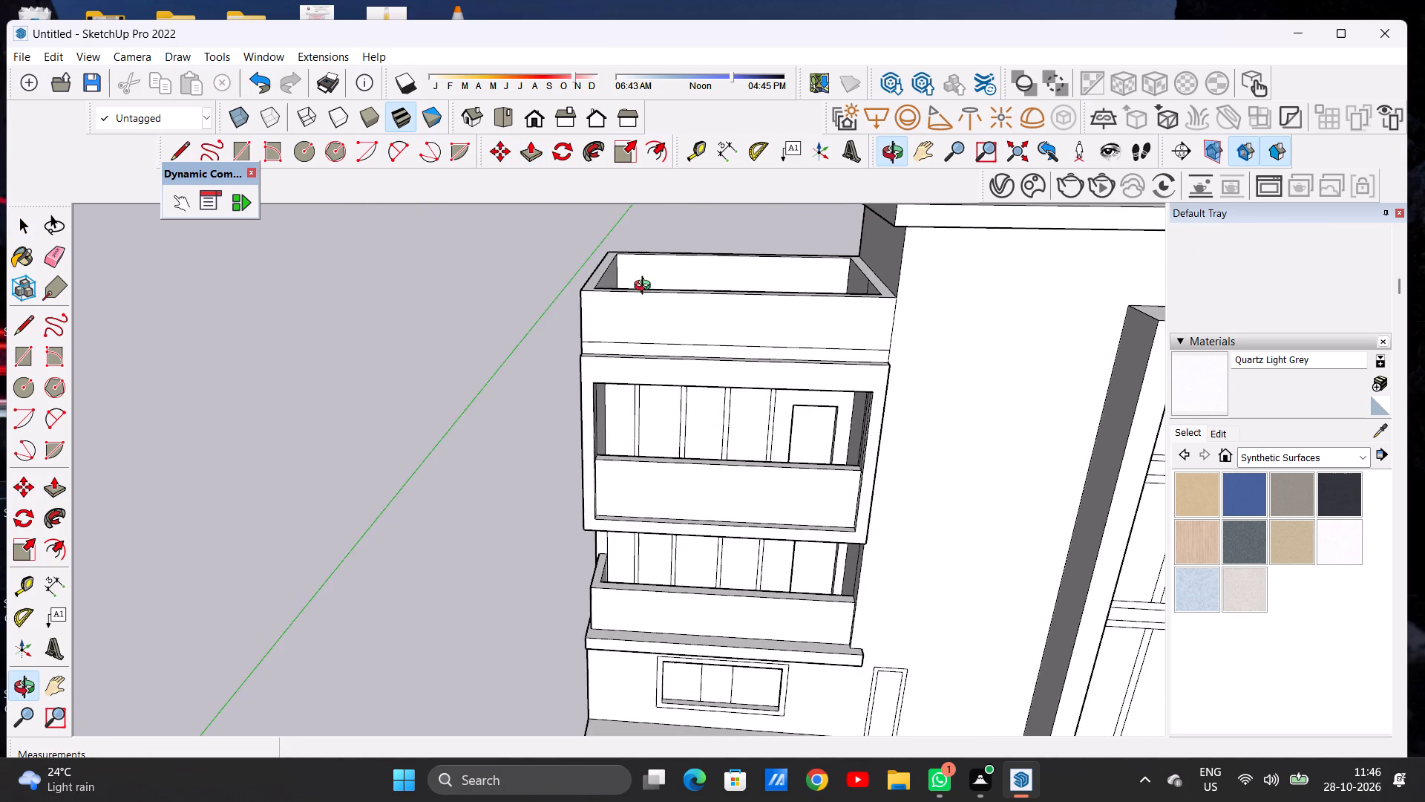
middle_click_drag(646, 287, 645, 287)
scroll(624, 414, "down", 3)
scroll(624, 414, "up", 1)
scroll(624, 414, "down", 1)
middle_click_drag(654, 407, 666, 313)
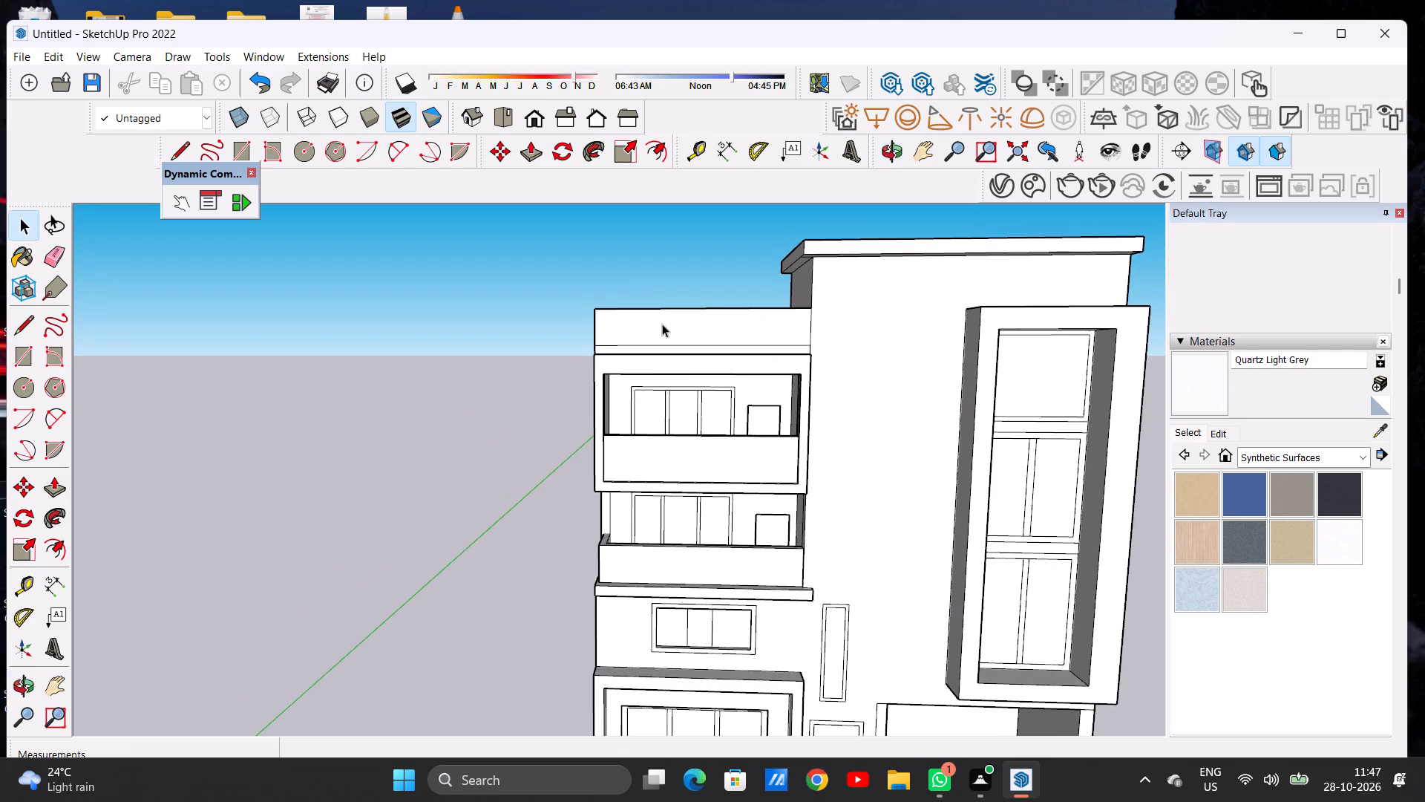
scroll(662, 324, "up", 12)
middle_click_drag(496, 342, 643, 419)
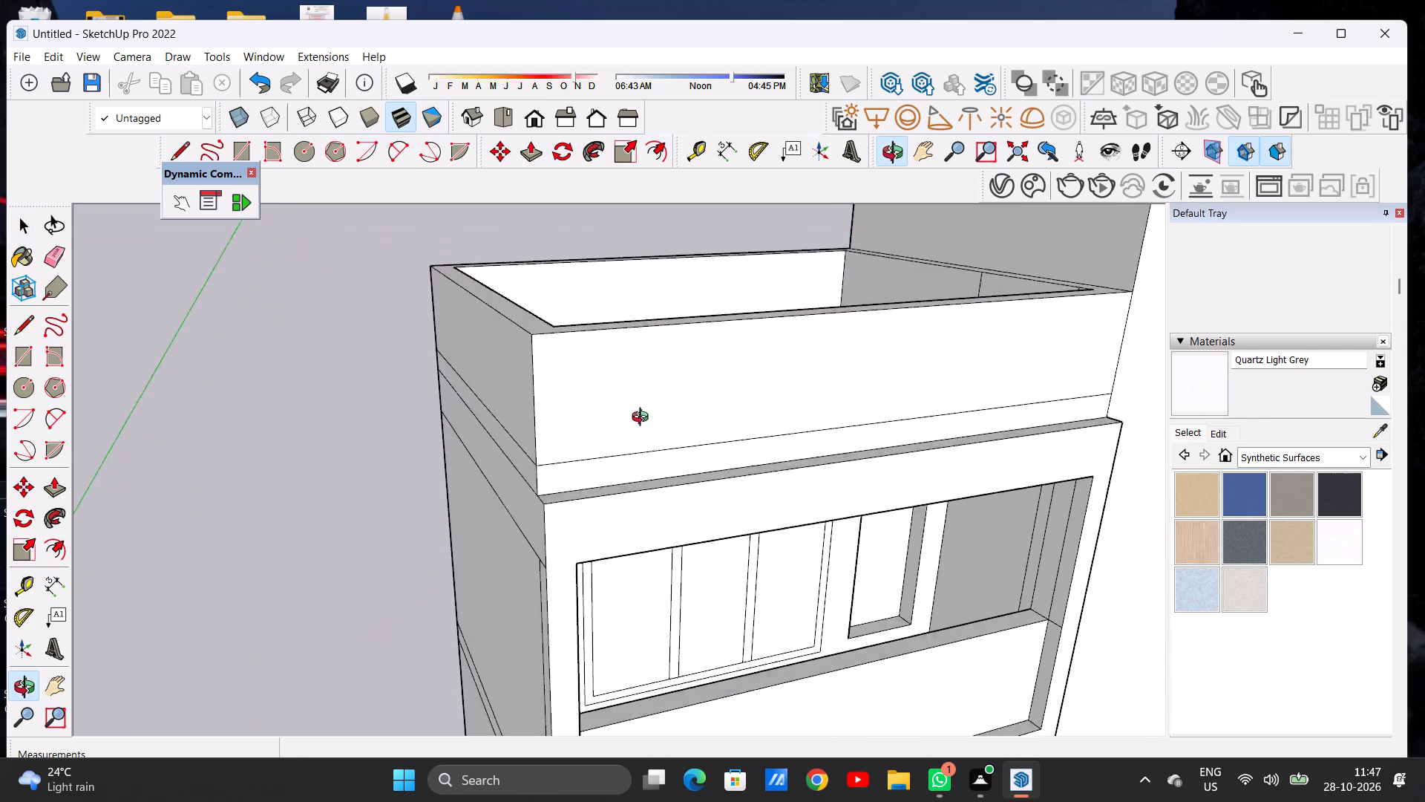
Push the front face of the lower roof's parapet inward by about 3 5/16" to leave a narrow ledge below it.
middle_click_drag(643, 419, 646, 439)
key("p")
scroll(574, 433, "up", 6)
left_click(567, 449)
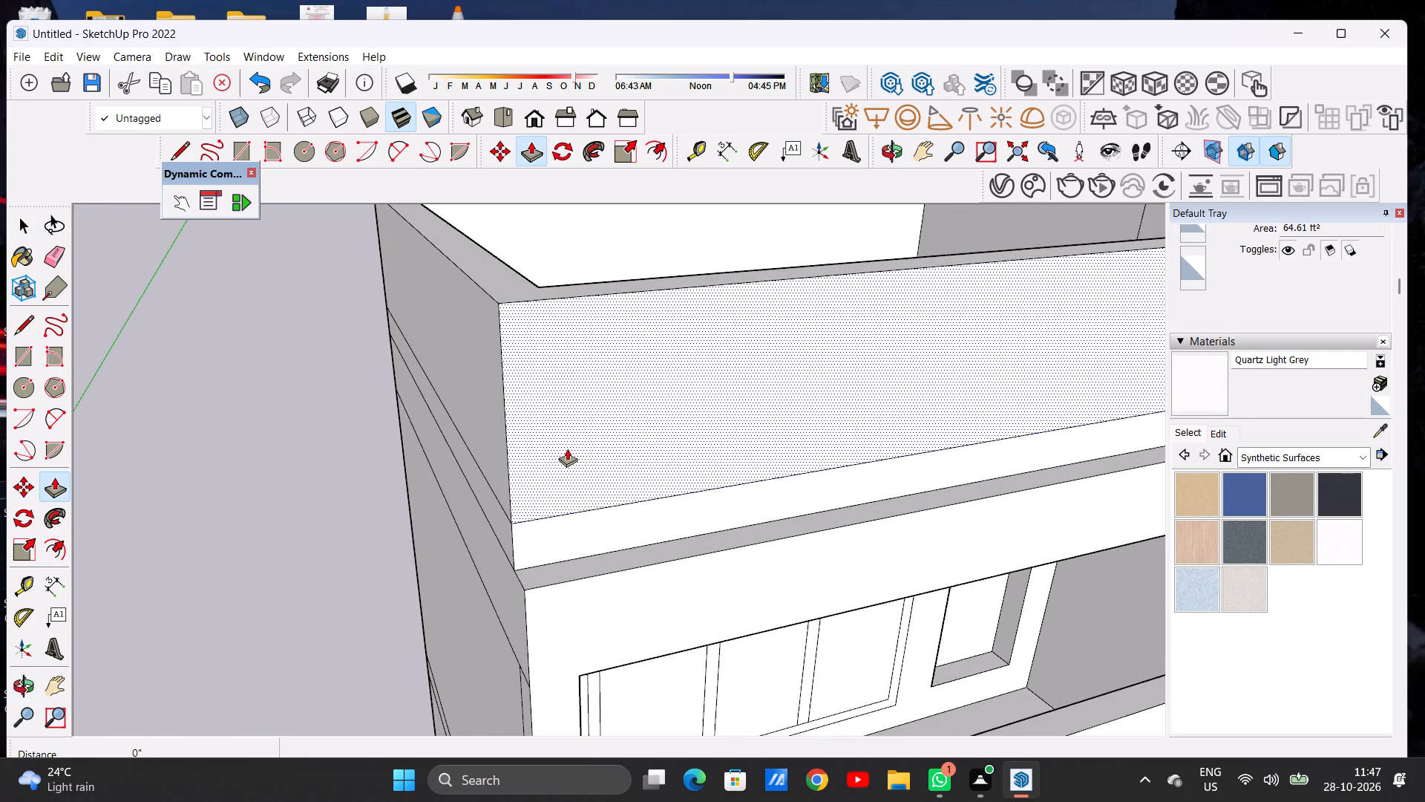
left_click(564, 440)
scroll(675, 418, "down", 3)
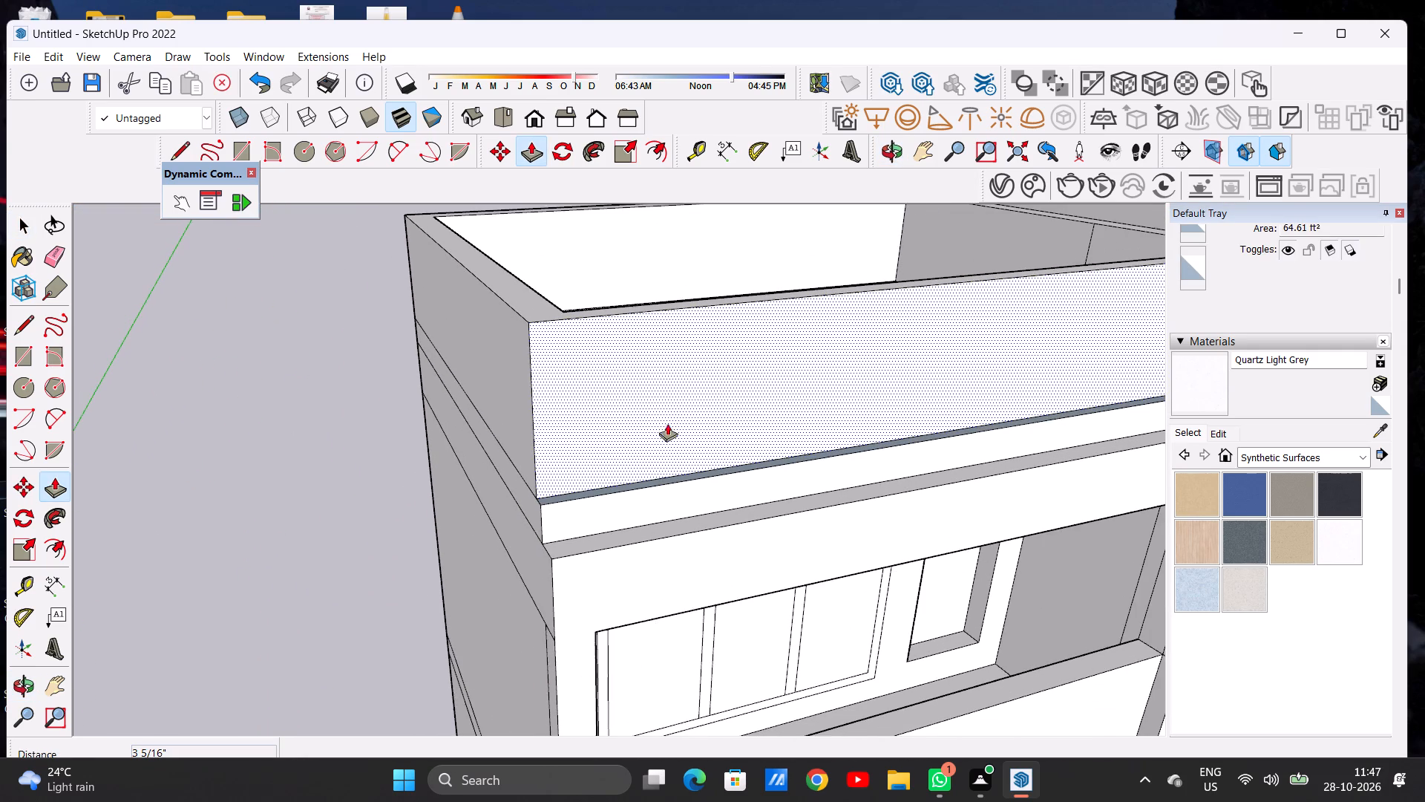
Push the outer side face of the lower roof's parapet inward so the narrow ledge continues around the corner.
middle_click_drag(583, 429, 601, 464)
scroll(543, 484, "up", 7)
left_click(566, 484)
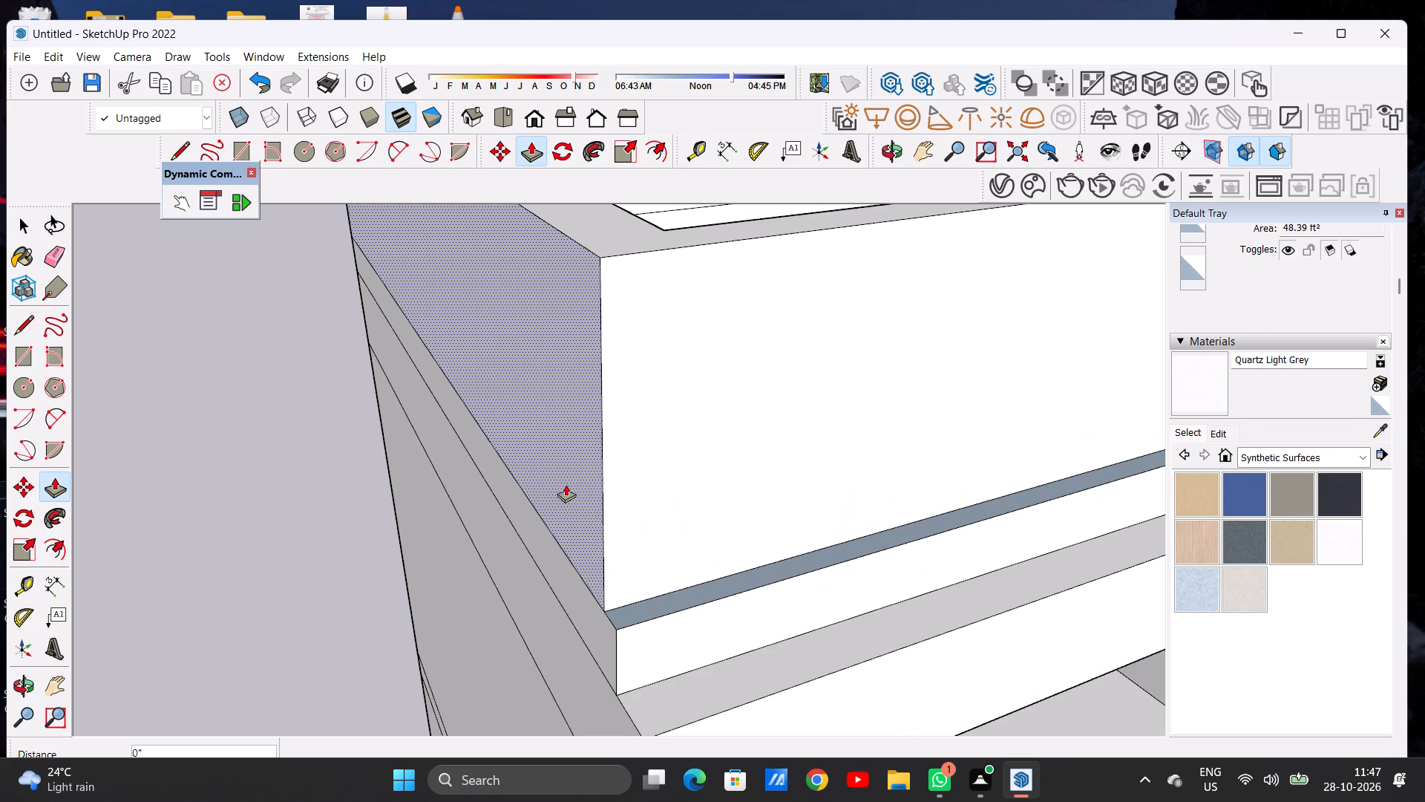
left_click(582, 478)
key("space")
Examine the recessed parapet and its ledge from the corner and from the front.
scroll(582, 484, "down", 2)
scroll(582, 484, "up", 1)
scroll(582, 484, "down", 2)
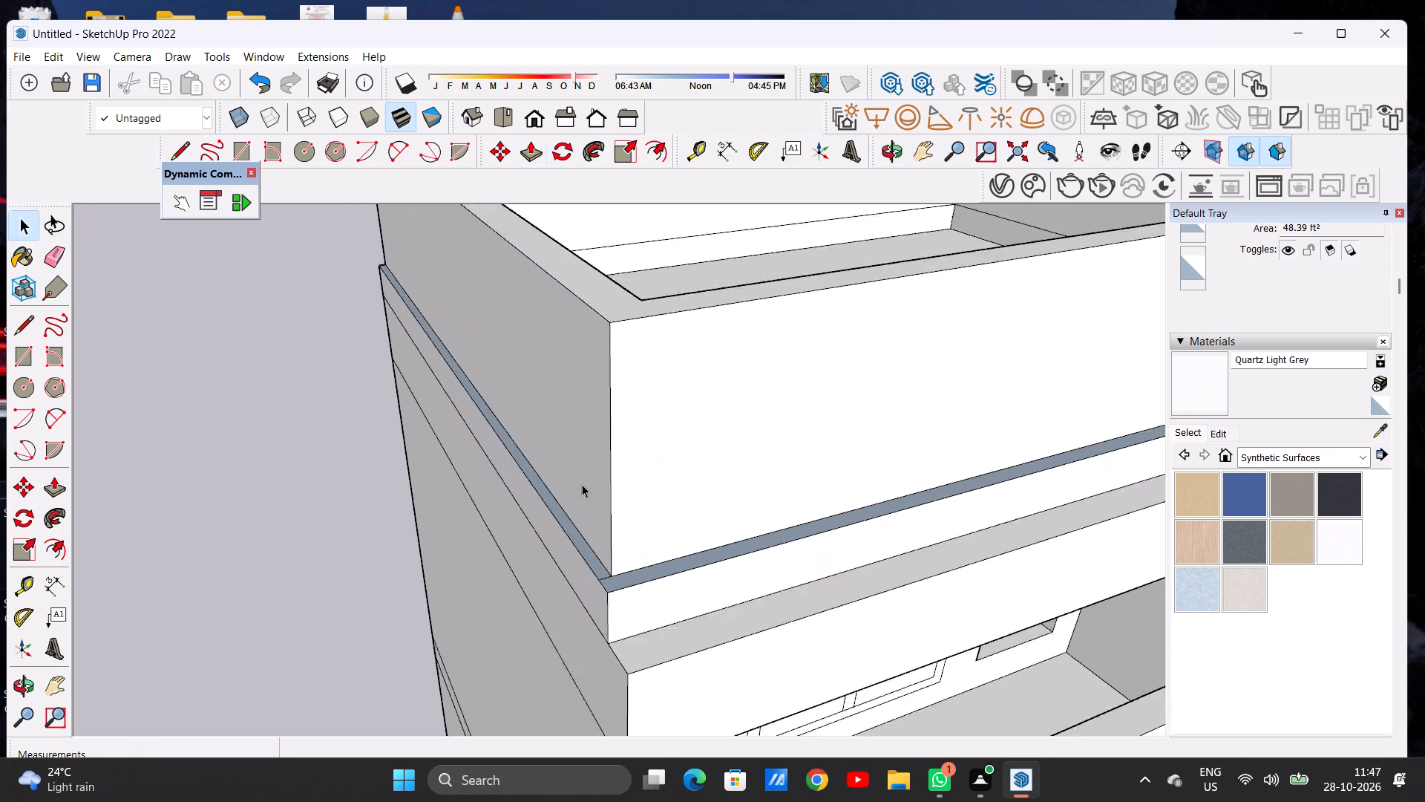
scroll(582, 484, "down", 9)
scroll(571, 466, "up", 1)
scroll(571, 465, "down", 3)
middle_click_drag(693, 473, 514, 359)
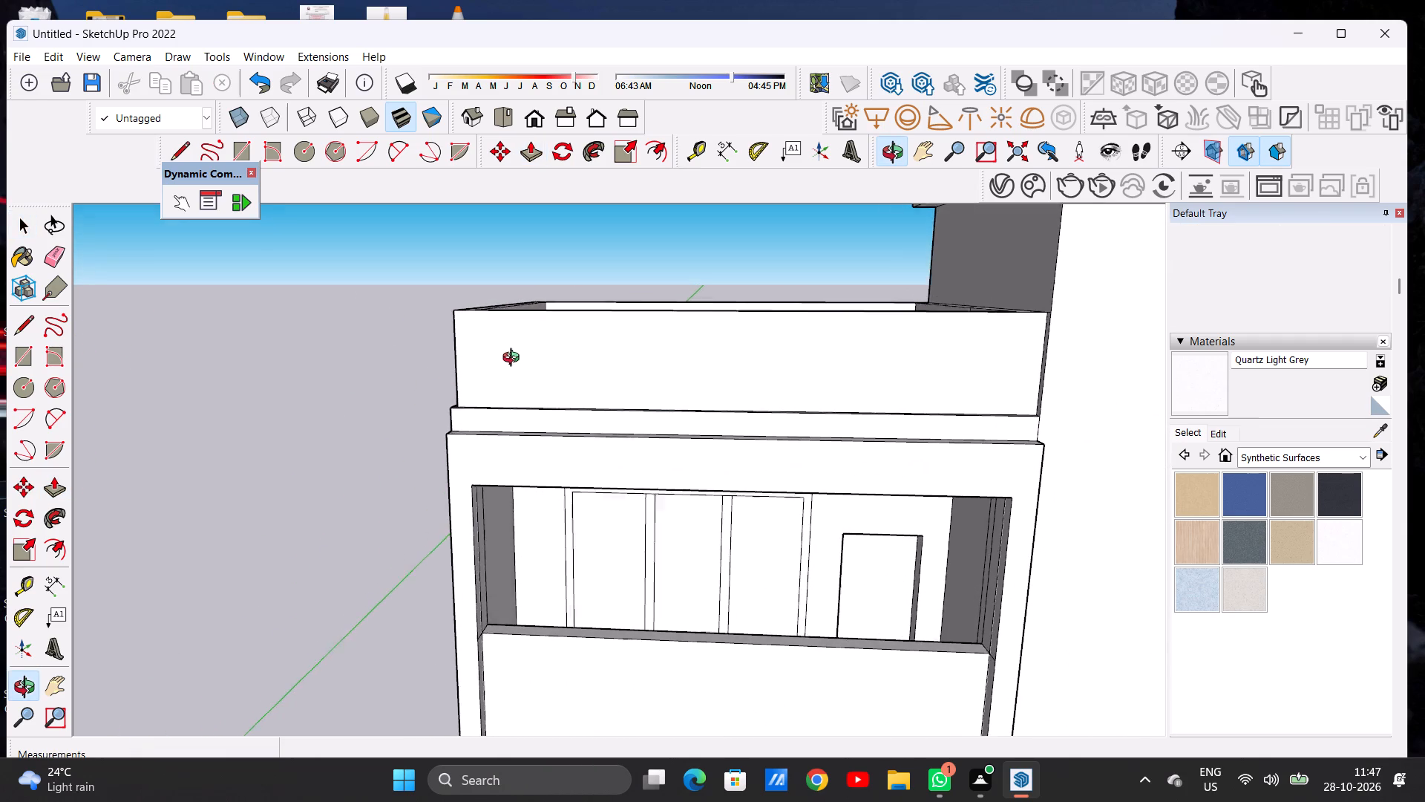
middle_click_drag(514, 359, 514, 353)
scroll(543, 432, "down", 4)
scroll(630, 460, "down", 2)
scroll(557, 422, "up", 7)
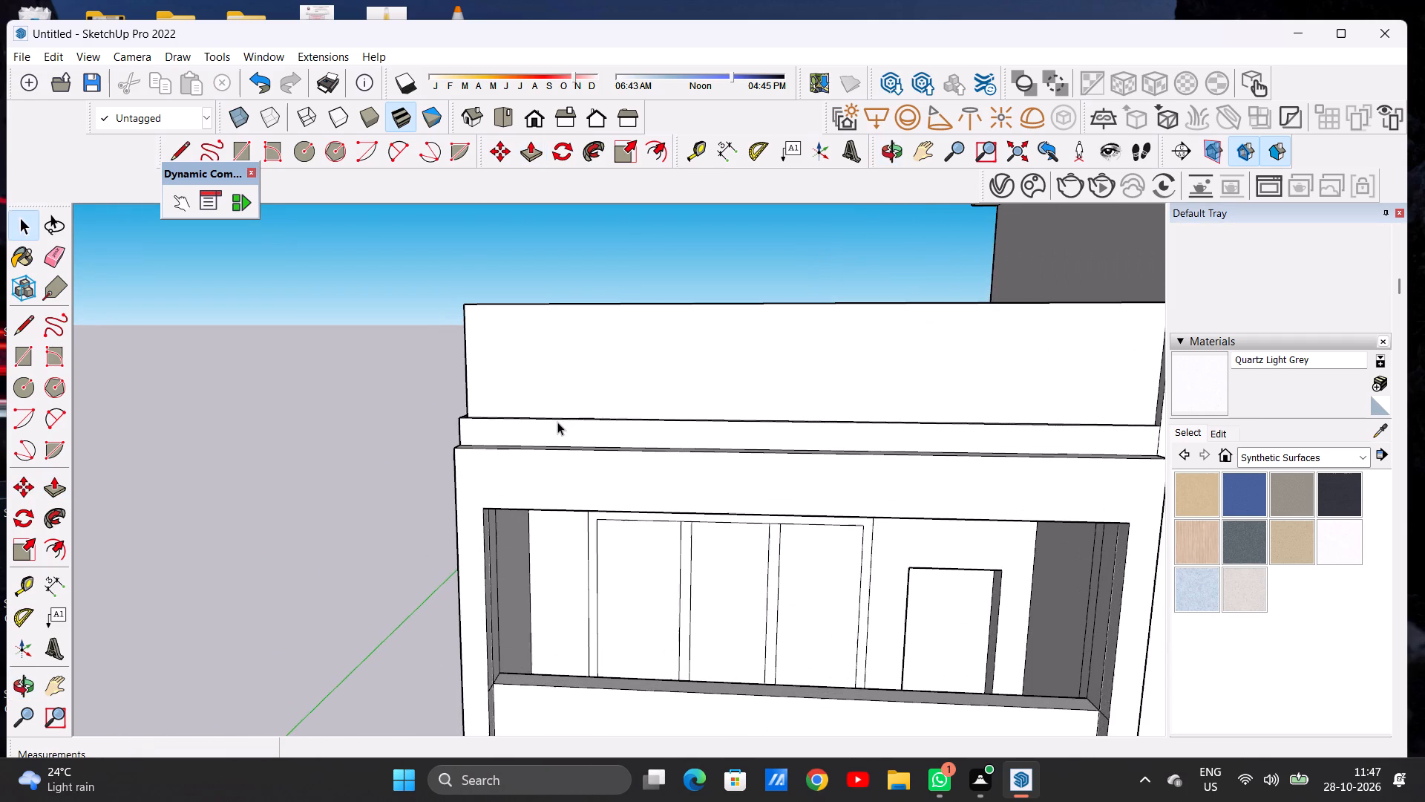
scroll(600, 417, "down", 1)
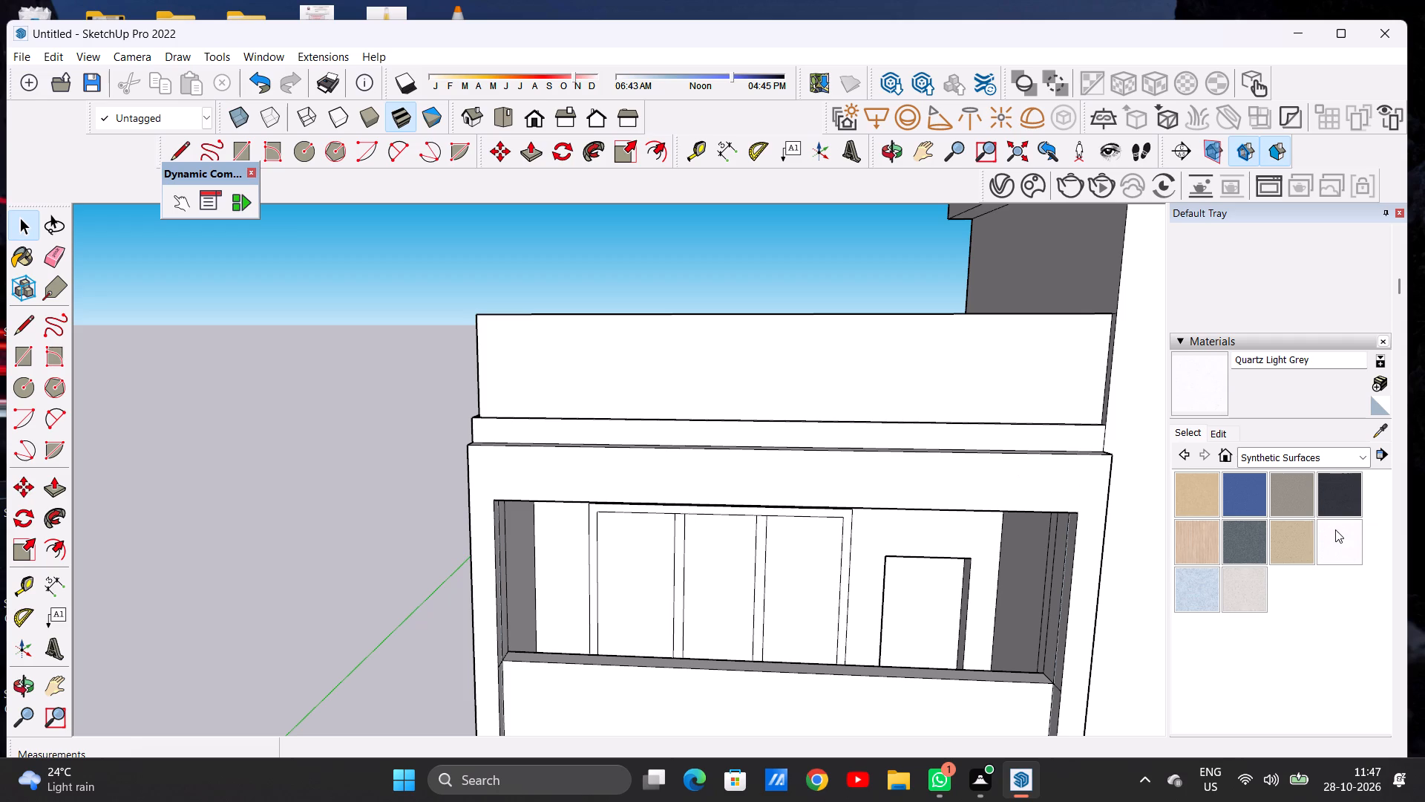
Paint the exposed ledge faces along the parapet's front, side and corner with Quartz Light Grey.
left_click(1335, 529)
scroll(802, 339, "down", 4)
middle_click_drag(603, 368, 688, 517)
scroll(623, 466, "up", 2)
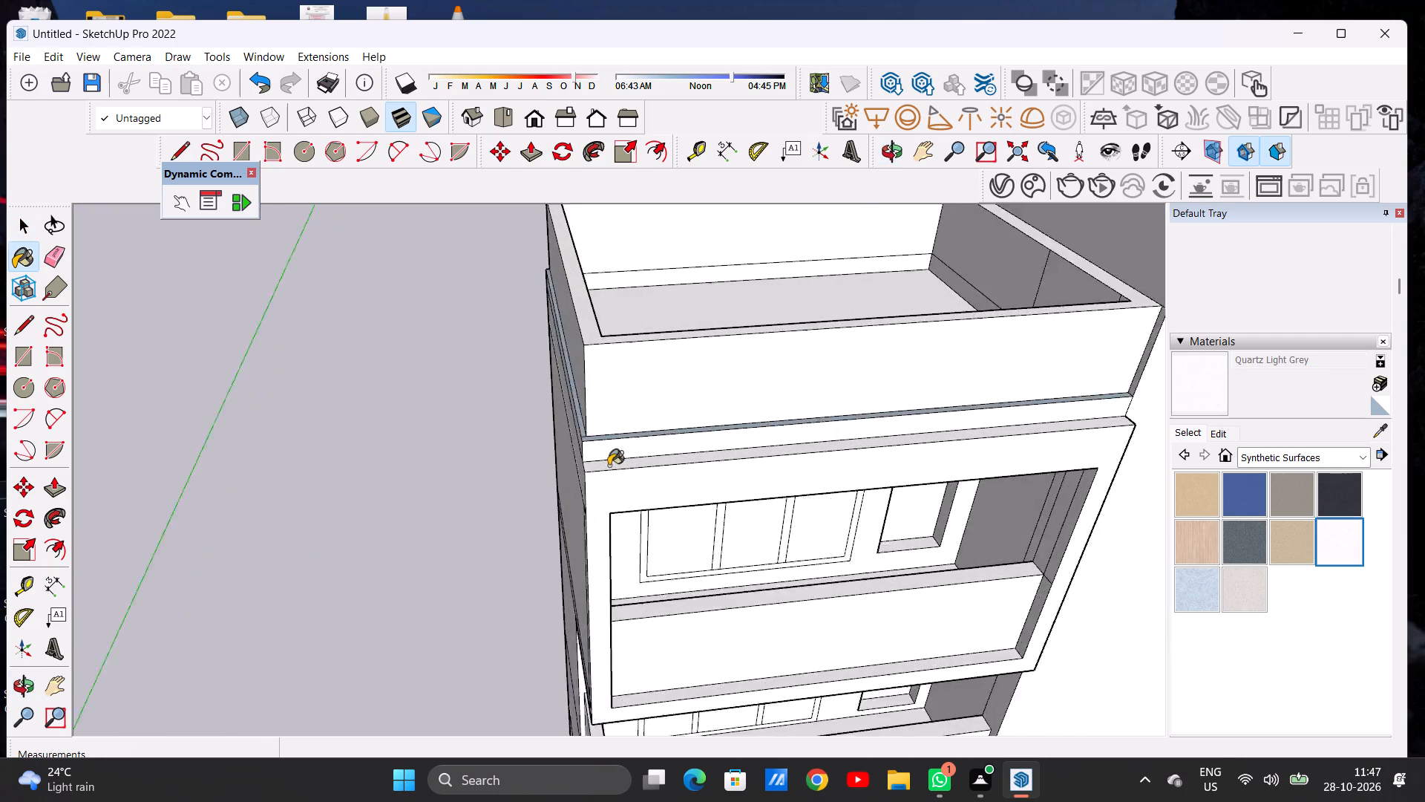
scroll(609, 466, "up", 17)
scroll(569, 414, "down", 1)
scroll(570, 414, "up", 3)
left_click(570, 414)
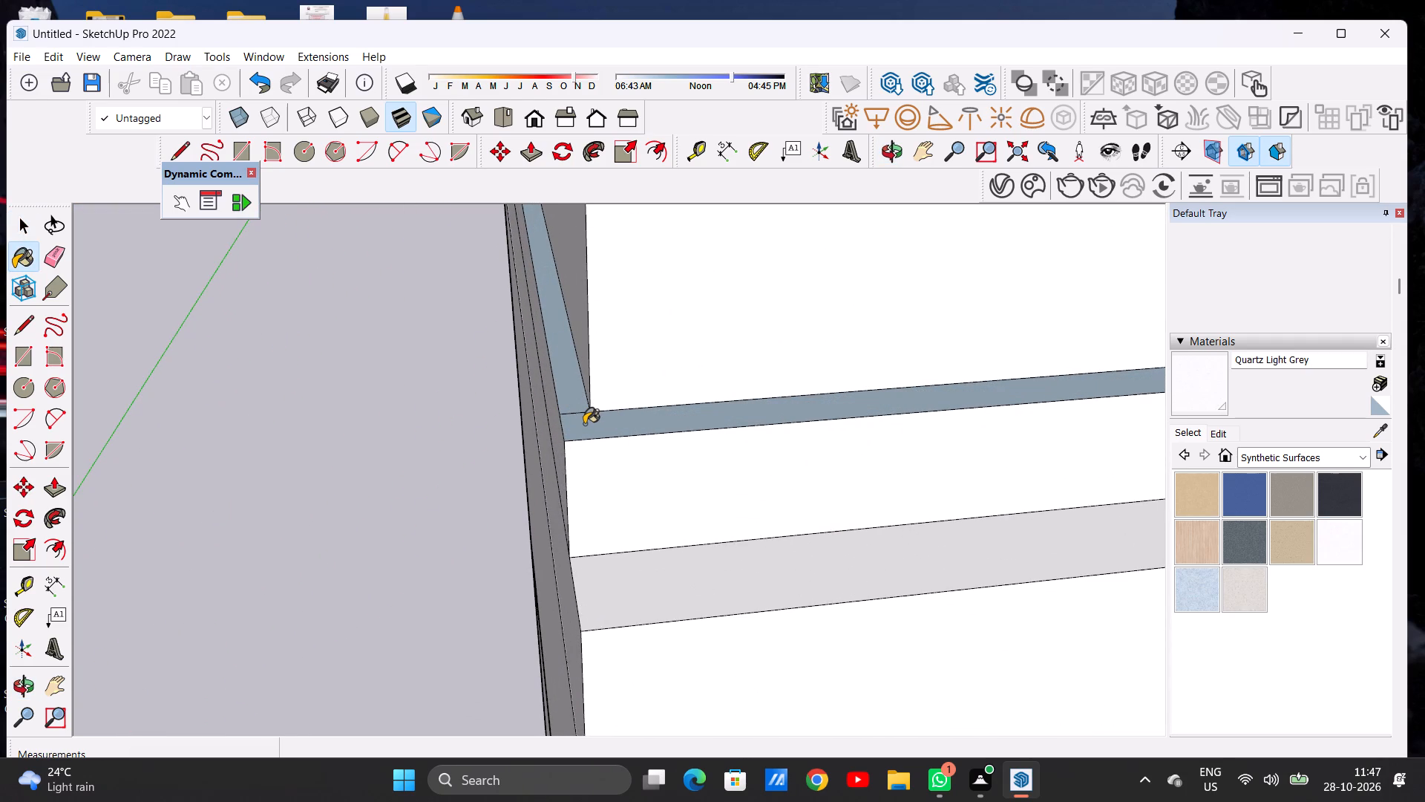
left_click(584, 424)
left_click(571, 401)
scroll(586, 428, "down", 3)
scroll(589, 431, "up", 1)
scroll(589, 431, "down", 8)
scroll(603, 449, "up", 1)
scroll(603, 449, "down", 3)
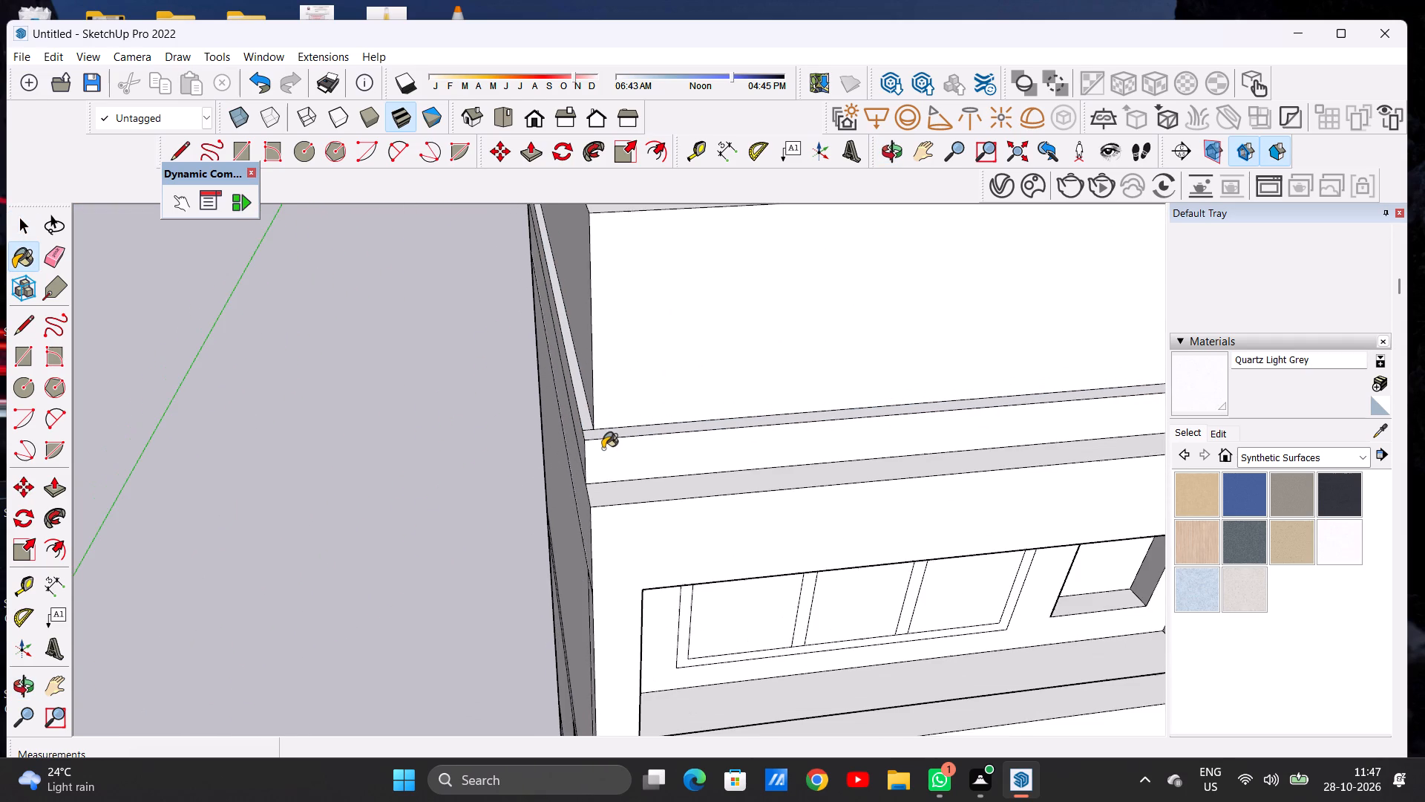
key("space")
Examine the painted parapet ledge and how the parapet sits within the whole front elevation.
scroll(609, 443, "down", 7)
scroll(607, 431, "up", 1)
scroll(607, 431, "down", 1)
scroll(607, 431, "up", 1)
scroll(607, 431, "down", 10)
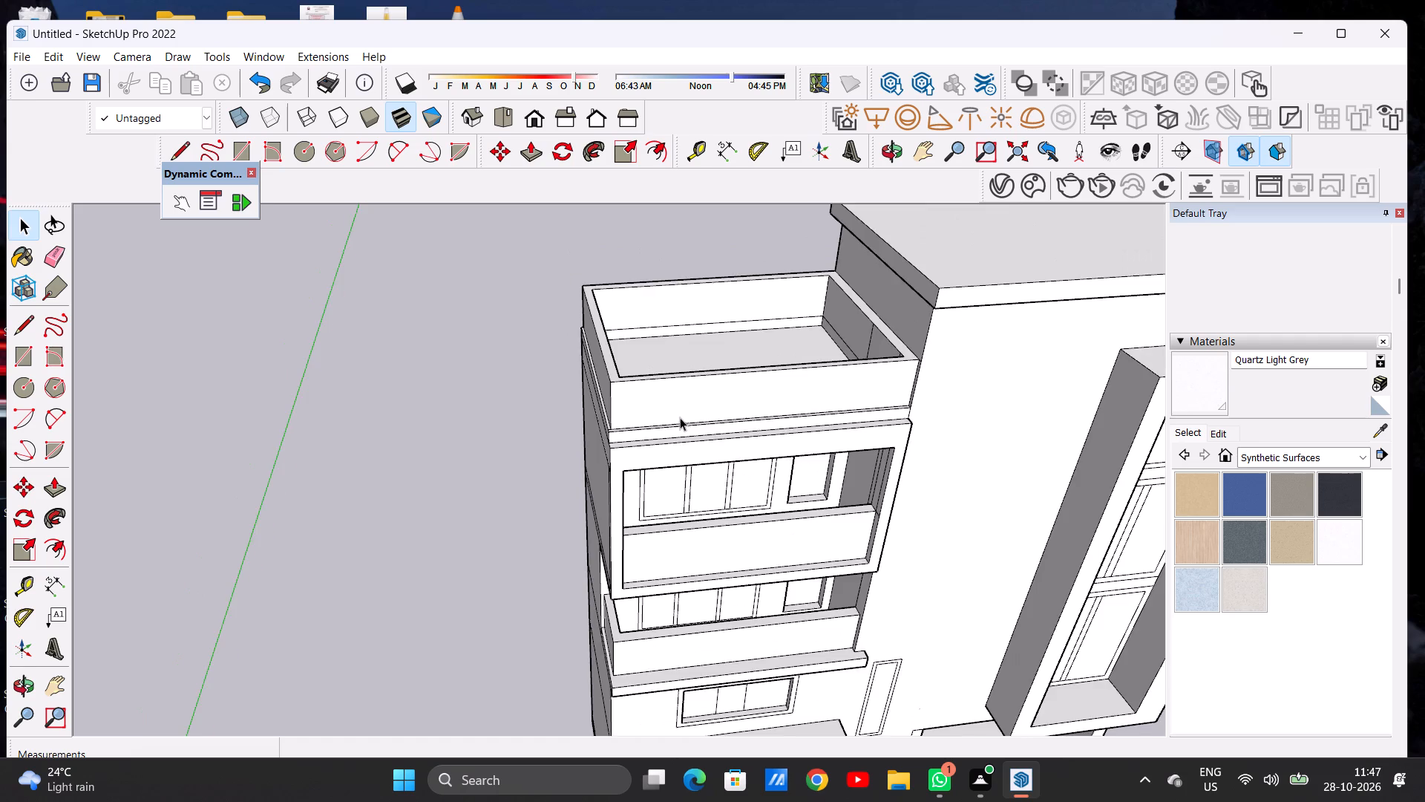
middle_click_drag(678, 417, 579, 274)
scroll(633, 339, "up", 4)
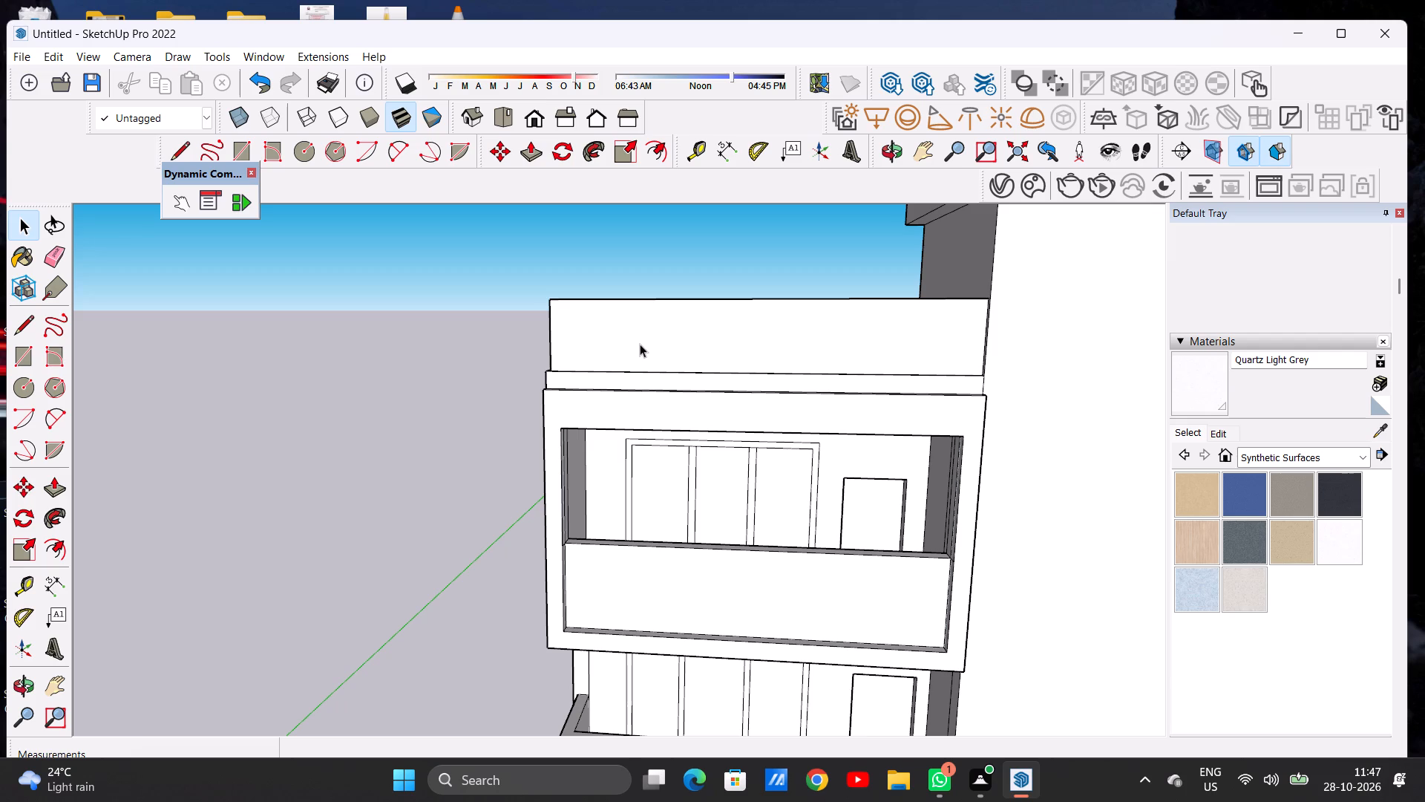
scroll(655, 501, "down", 5)
scroll(666, 397, "down", 10)
scroll(672, 382, "up", 1)
scroll(672, 382, "down", 5)
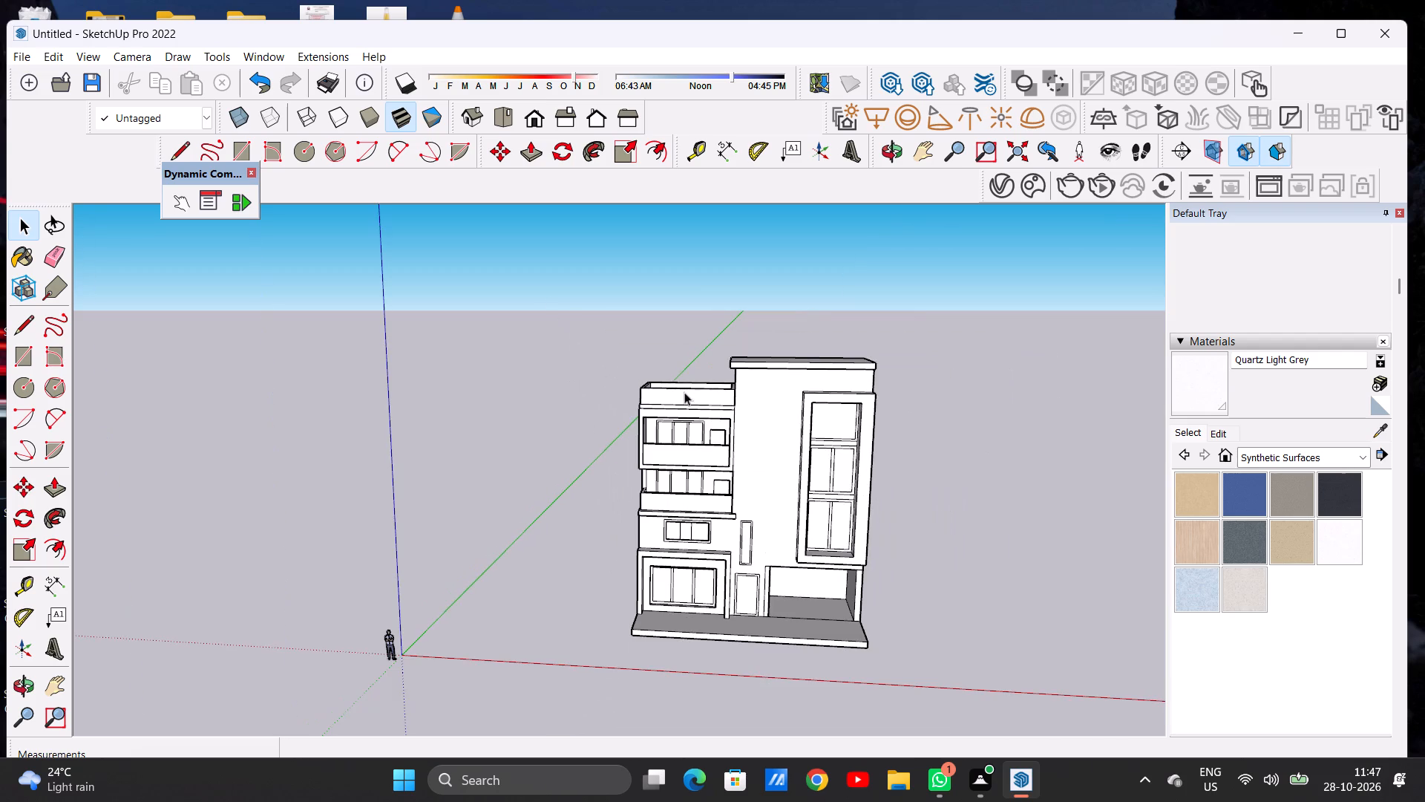
Examine the ground-floor framed window recess and the adjoining door from above and below.
scroll(715, 548, "up", 3)
scroll(715, 549, "down", 1)
scroll(688, 580, "up", 16)
middle_click_drag(696, 566, 635, 479)
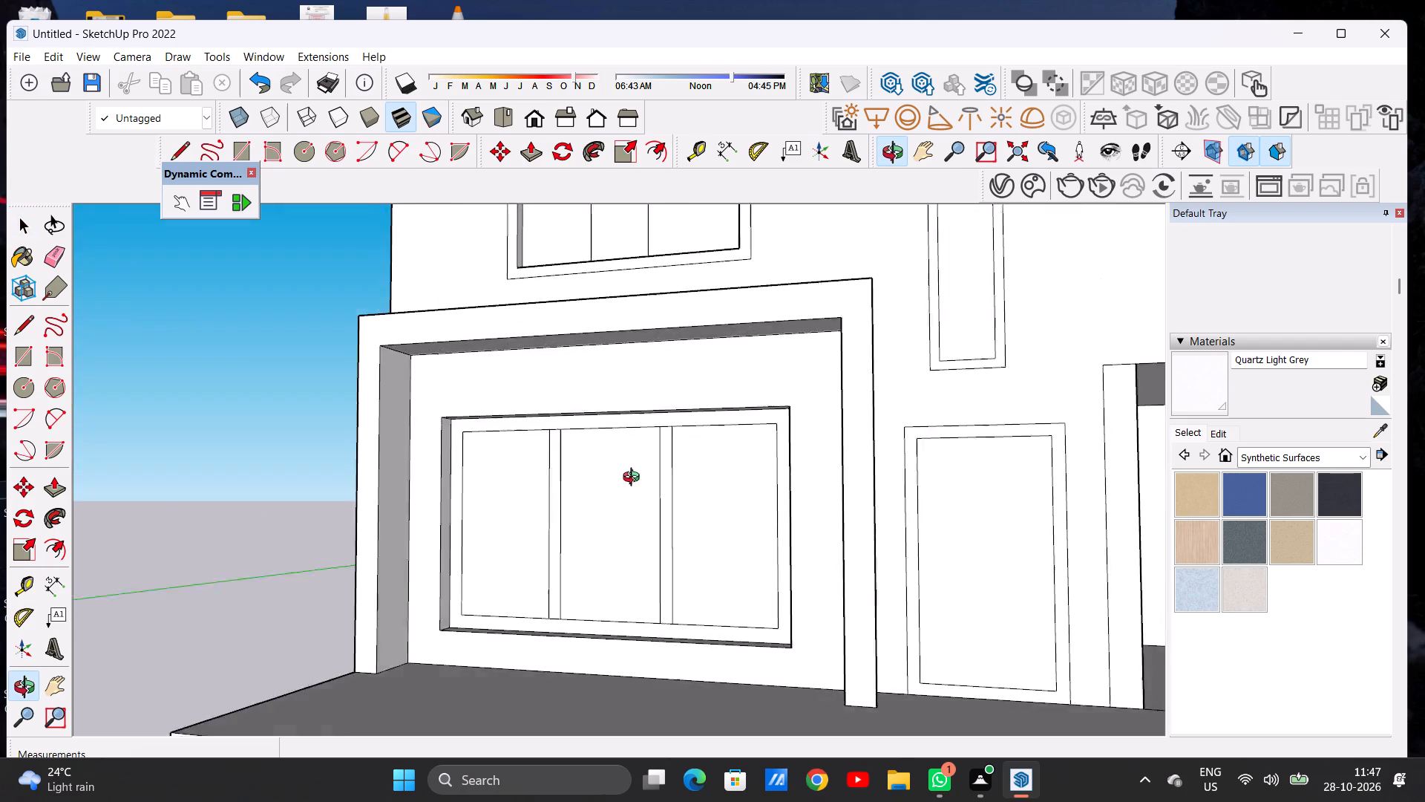
middle_click_drag(635, 479, 723, 601)
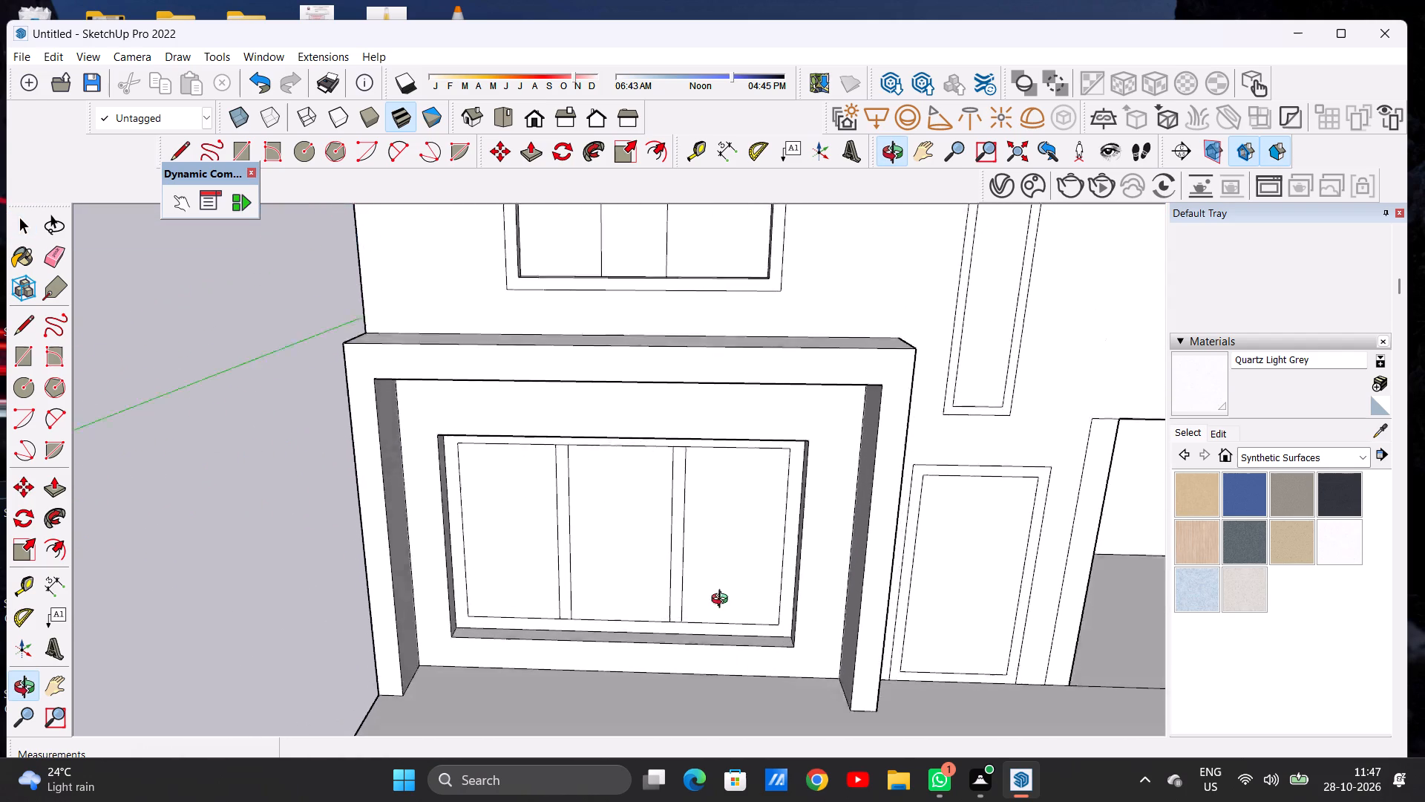
middle_click_drag(723, 601, 721, 518)
scroll(692, 524, "down", 1)
scroll(689, 524, "up", 1)
scroll(689, 524, "down", 14)
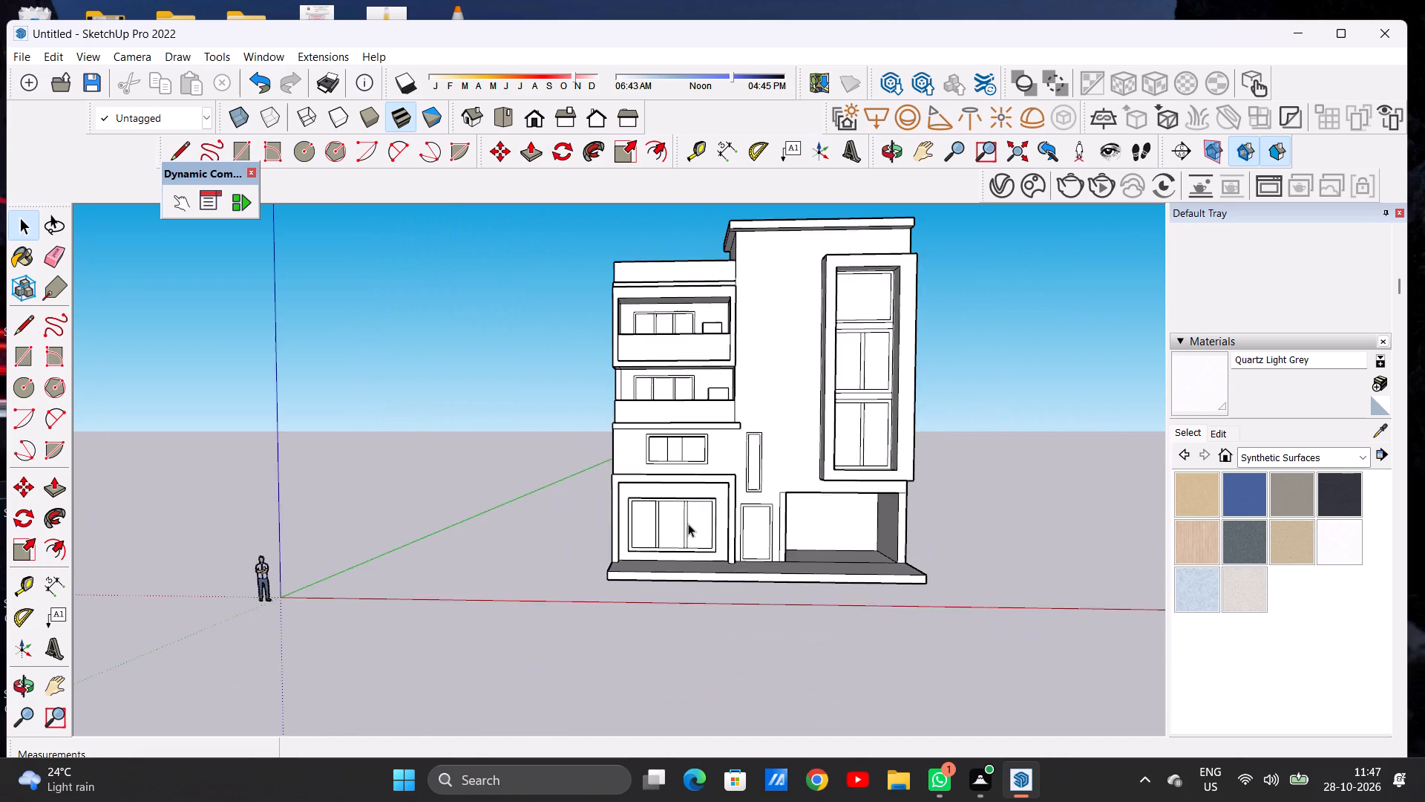
Examine the building's side and roof, the ground-floor door and the open bay beside it.
scroll(688, 524, "down", 6)
scroll(730, 386, "up", 1)
scroll(731, 386, "down", 1)
scroll(731, 386, "up", 4)
middle_click_drag(839, 390, 361, 576)
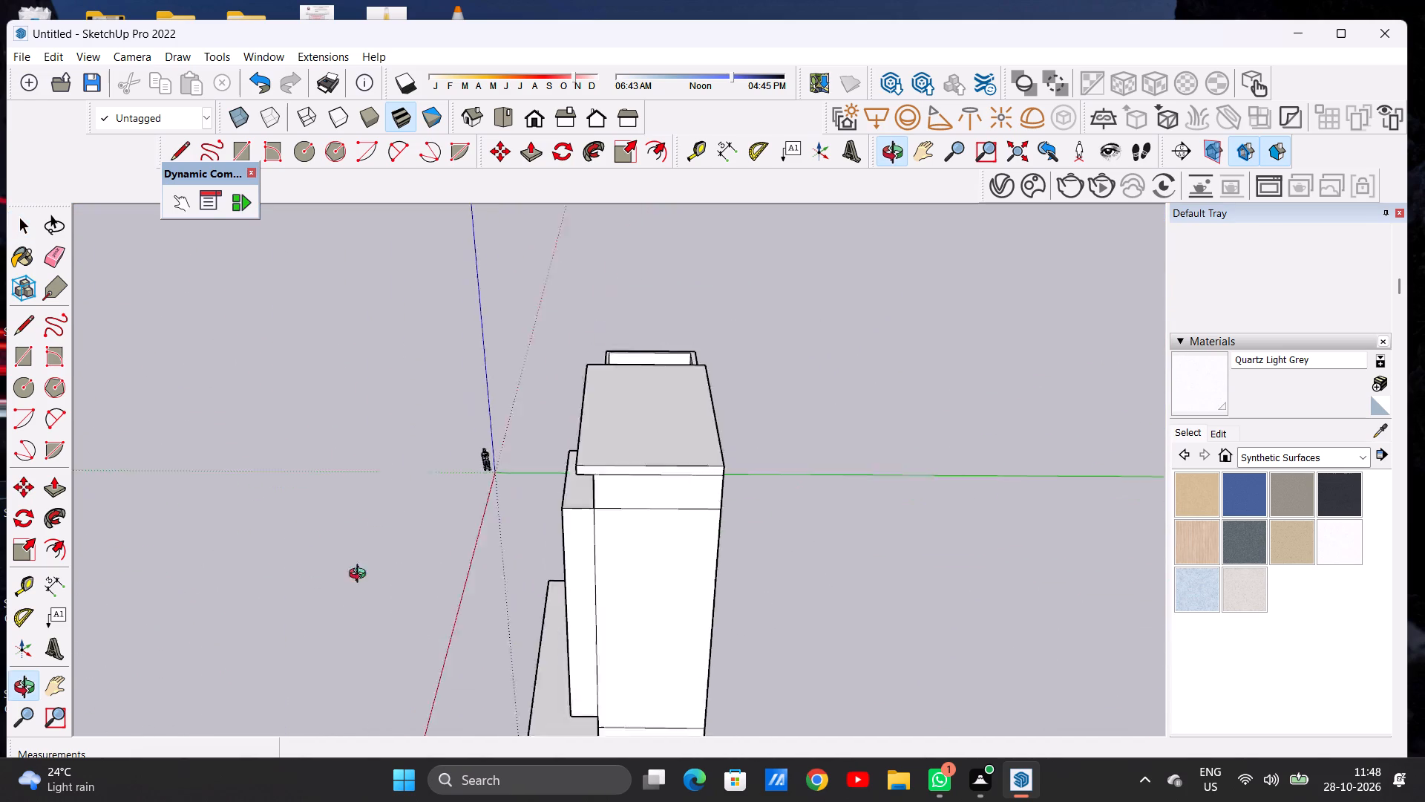
middle_click_drag(361, 576, 837, 426)
scroll(637, 460, "down", 6)
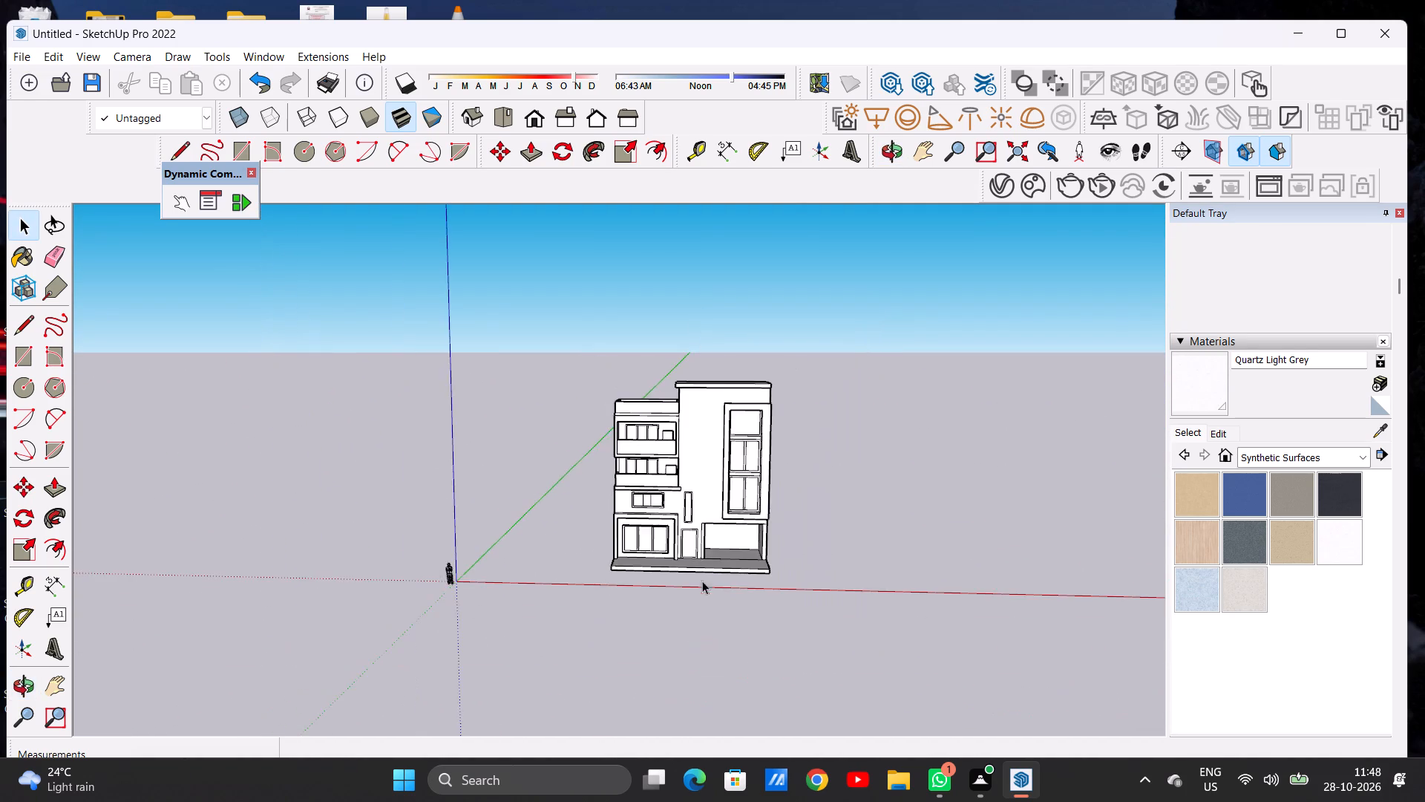
scroll(712, 598, "up", 6)
scroll(693, 515, "up", 15)
middle_click_drag(743, 518, 753, 440)
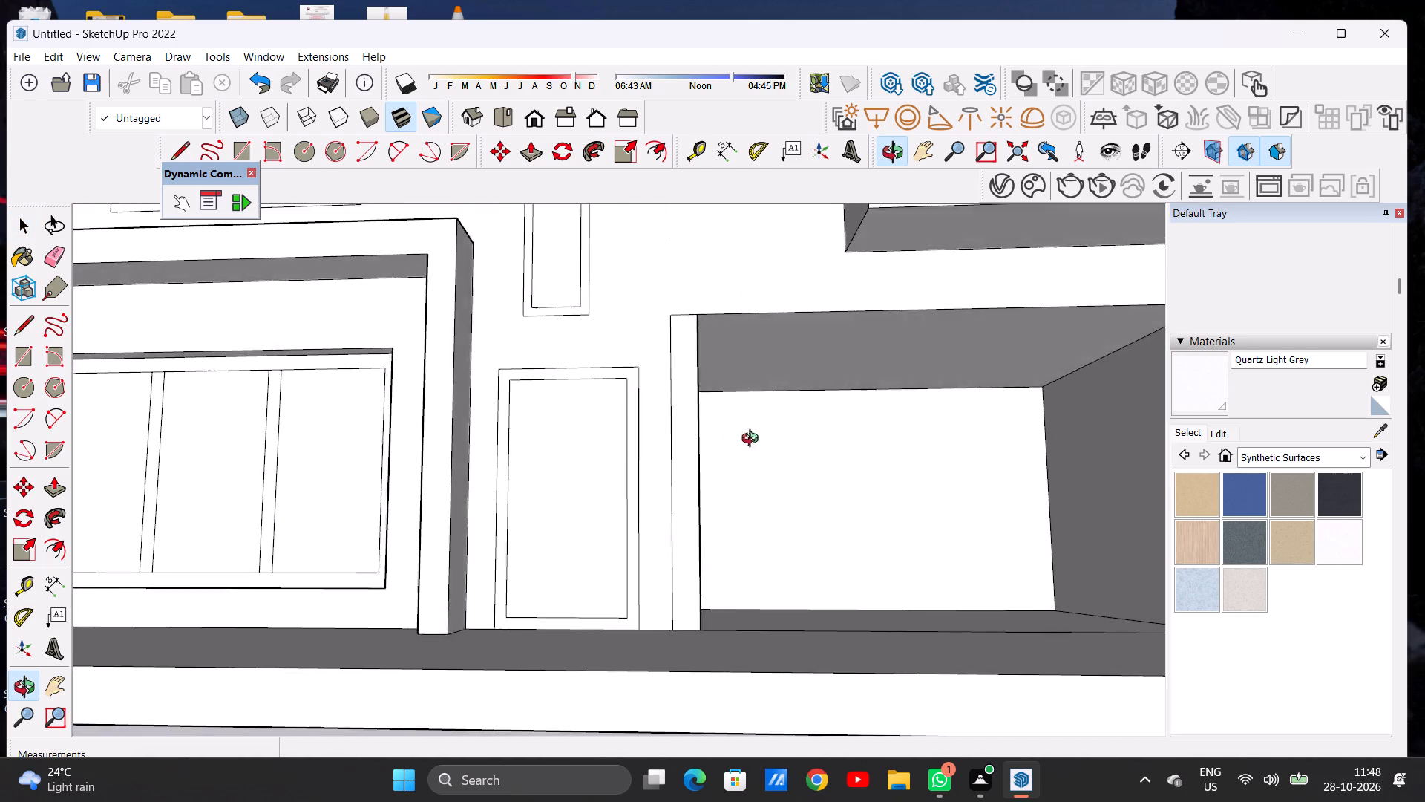
middle_click_drag(753, 440, 767, 471)
scroll(680, 509, "down", 14)
middle_click_drag(648, 510, 638, 592)
scroll(537, 519, "down", 4)
scroll(622, 334, "up", 6)
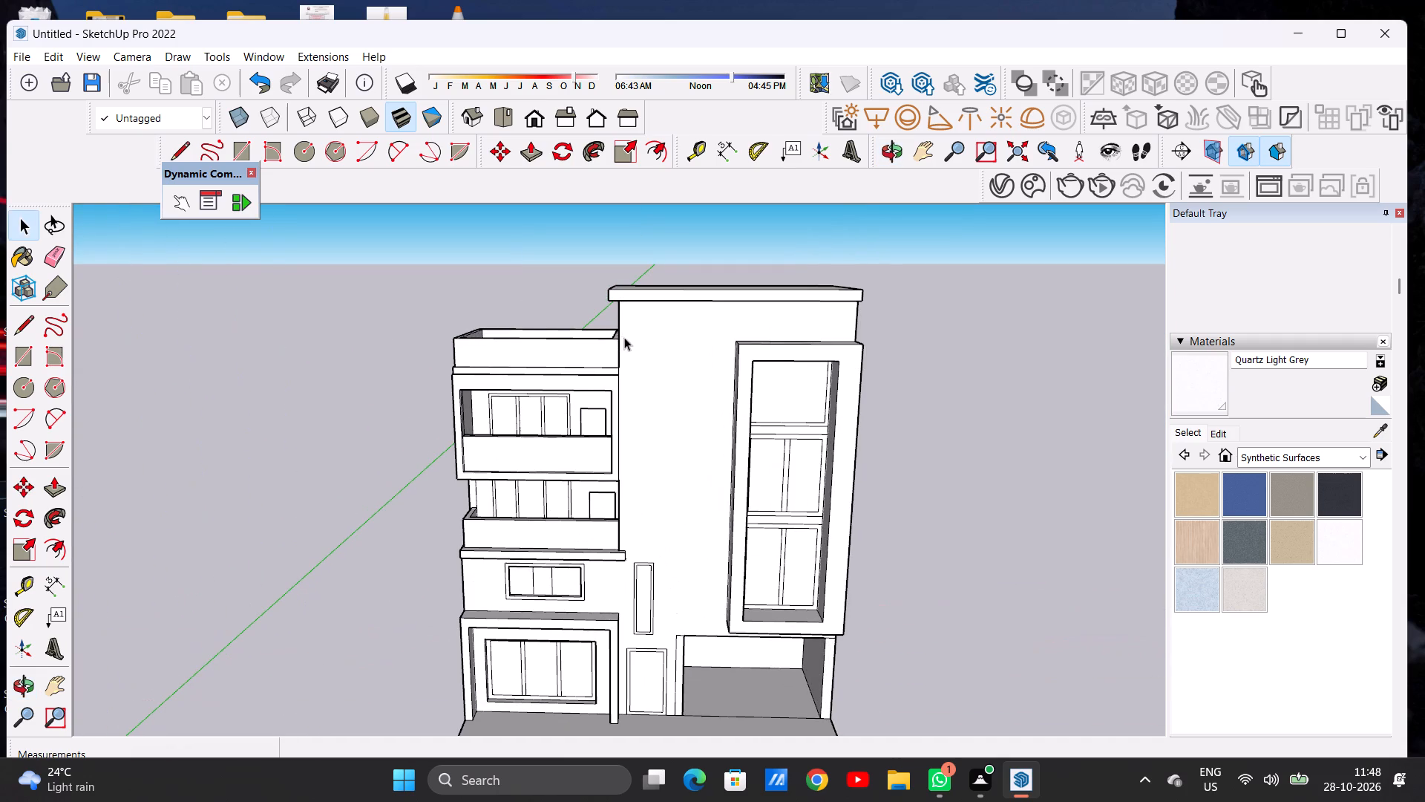
Examine the full front elevation, comparing the balconies, the roof parapet and the tall framed window.
middle_click_drag(641, 430, 643, 369)
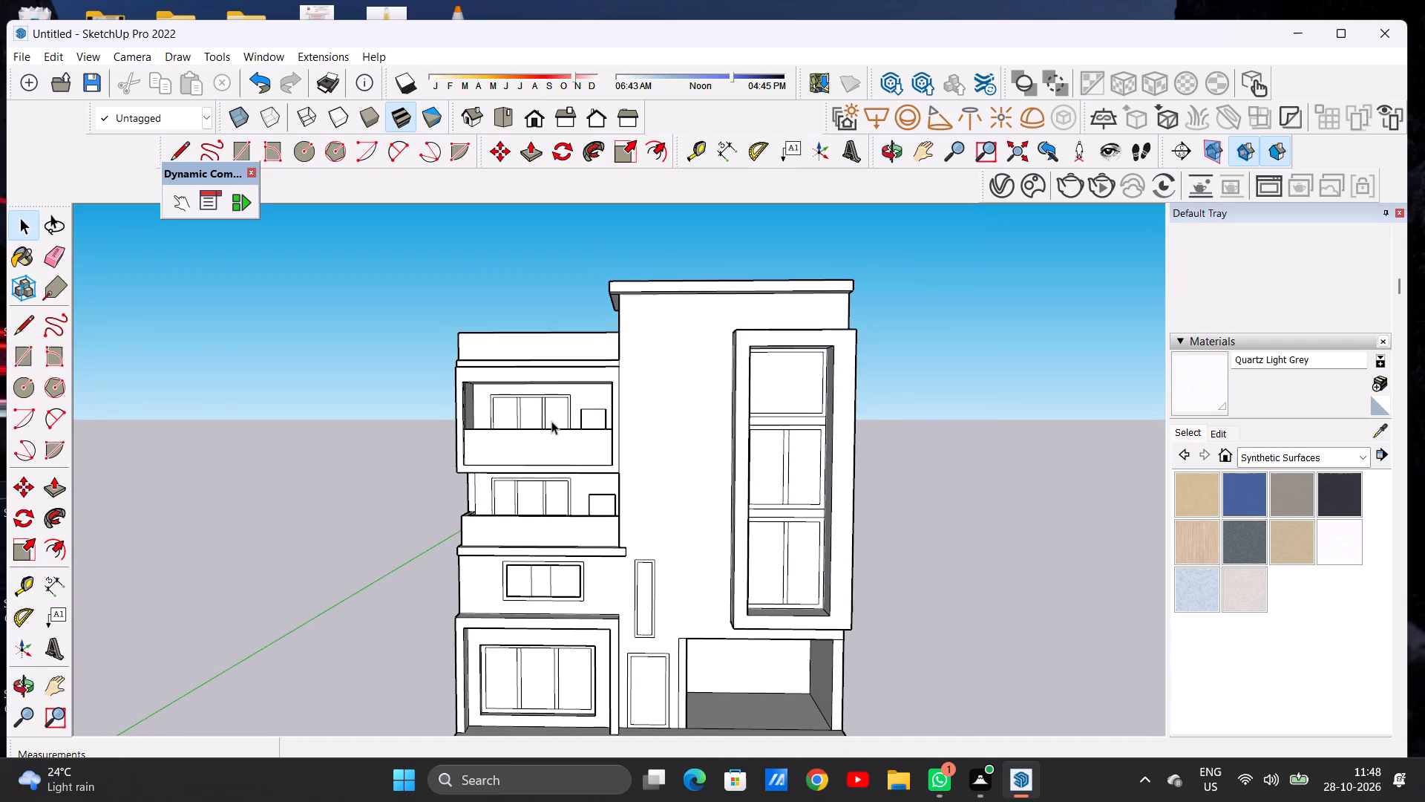
scroll(551, 421, "up", 3)
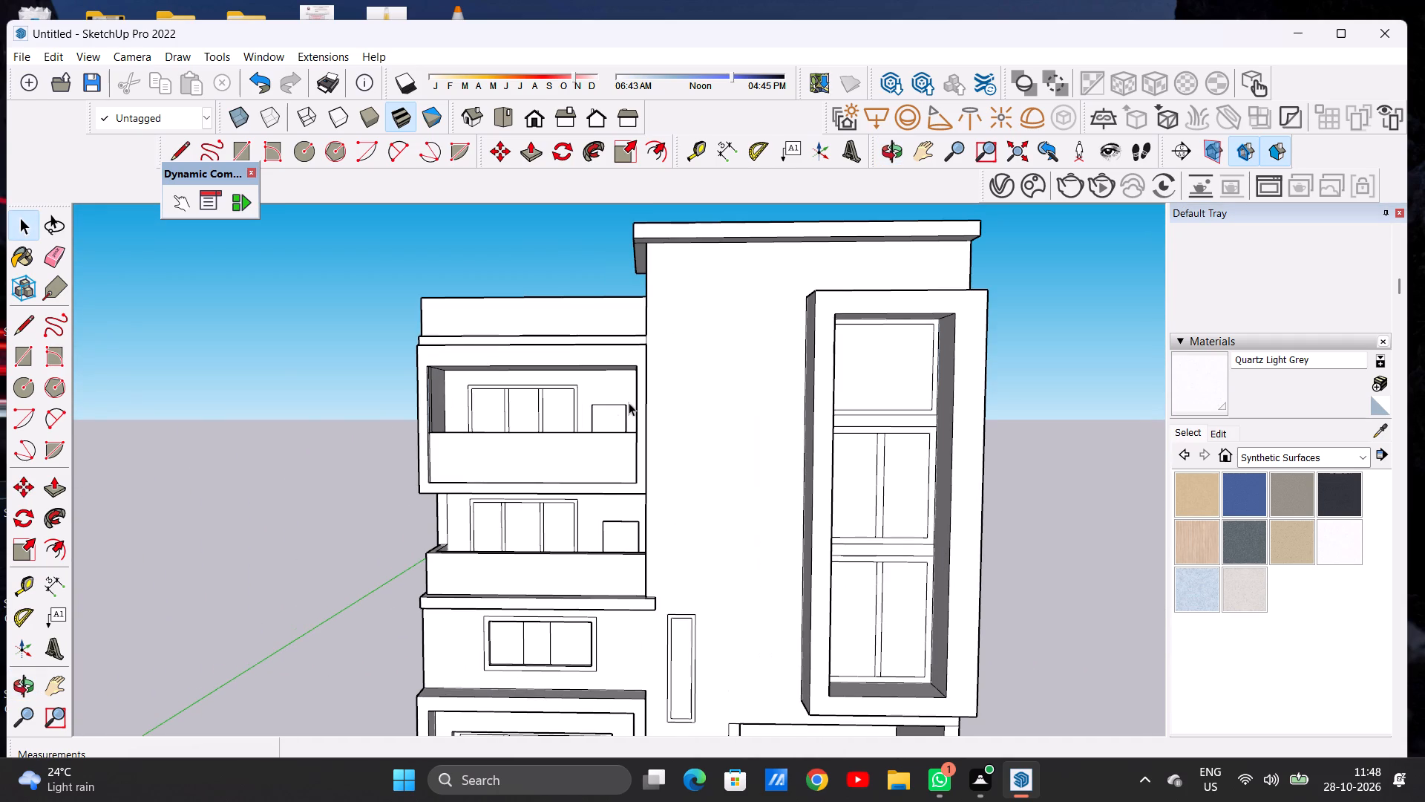
scroll(640, 397, "down", 6)
middle_click_drag(753, 402, 742, 399)
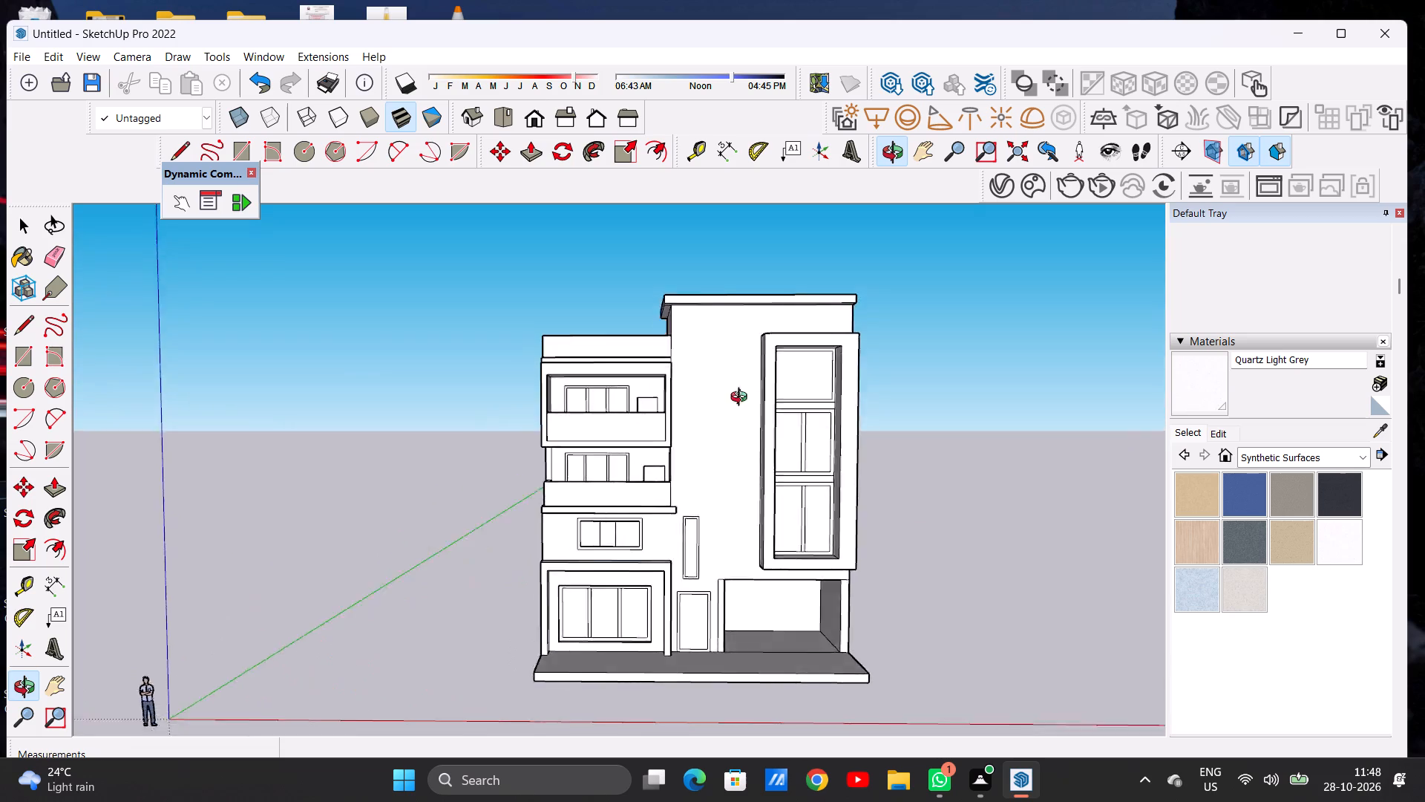
middle_click_drag(742, 399, 712, 419)
scroll(667, 419, "down", 6)
middle_click_drag(662, 430, 693, 420)
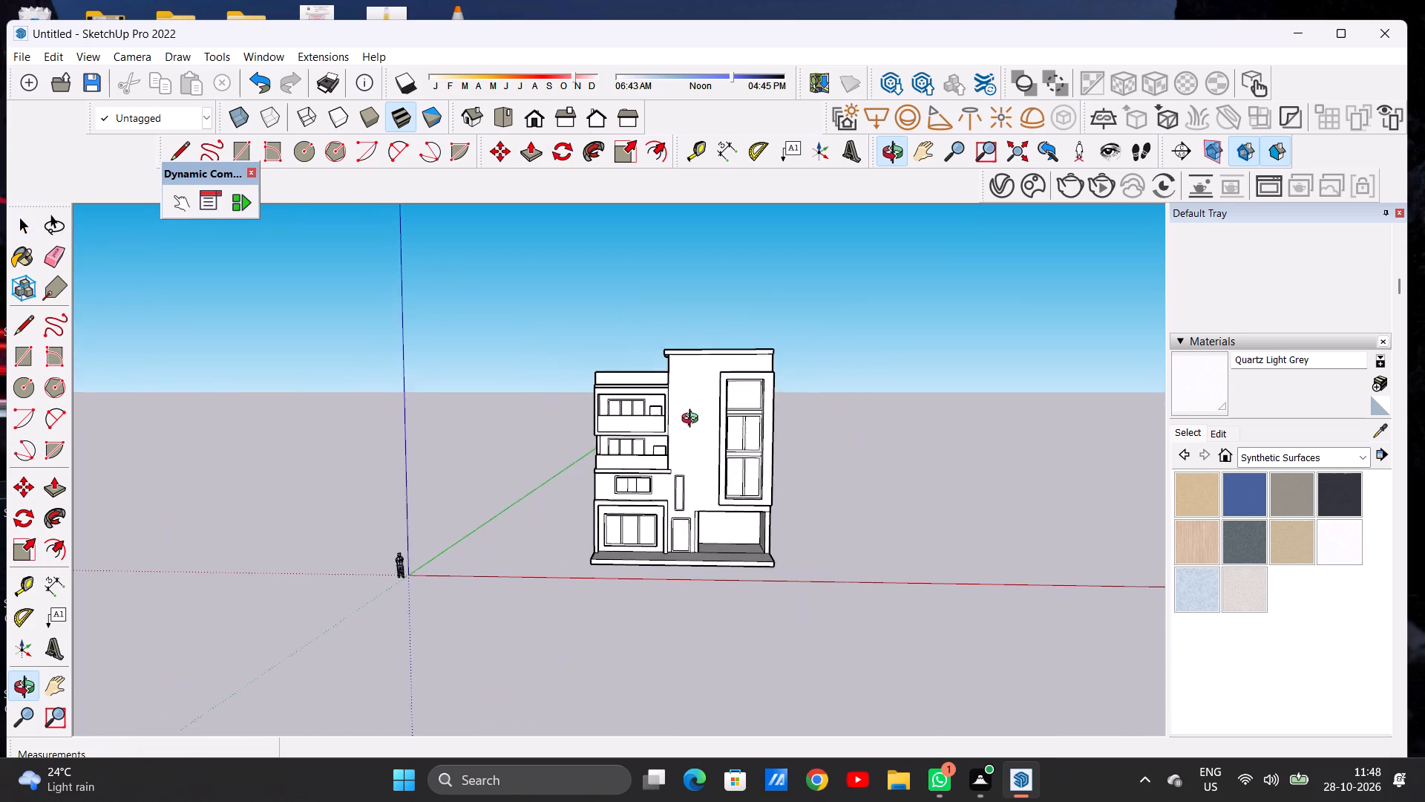
middle_click_drag(693, 420, 695, 417)
scroll(737, 430, "up", 1)
scroll(737, 430, "down", 1)
scroll(737, 430, "up", 20)
scroll(737, 430, "up", 1)
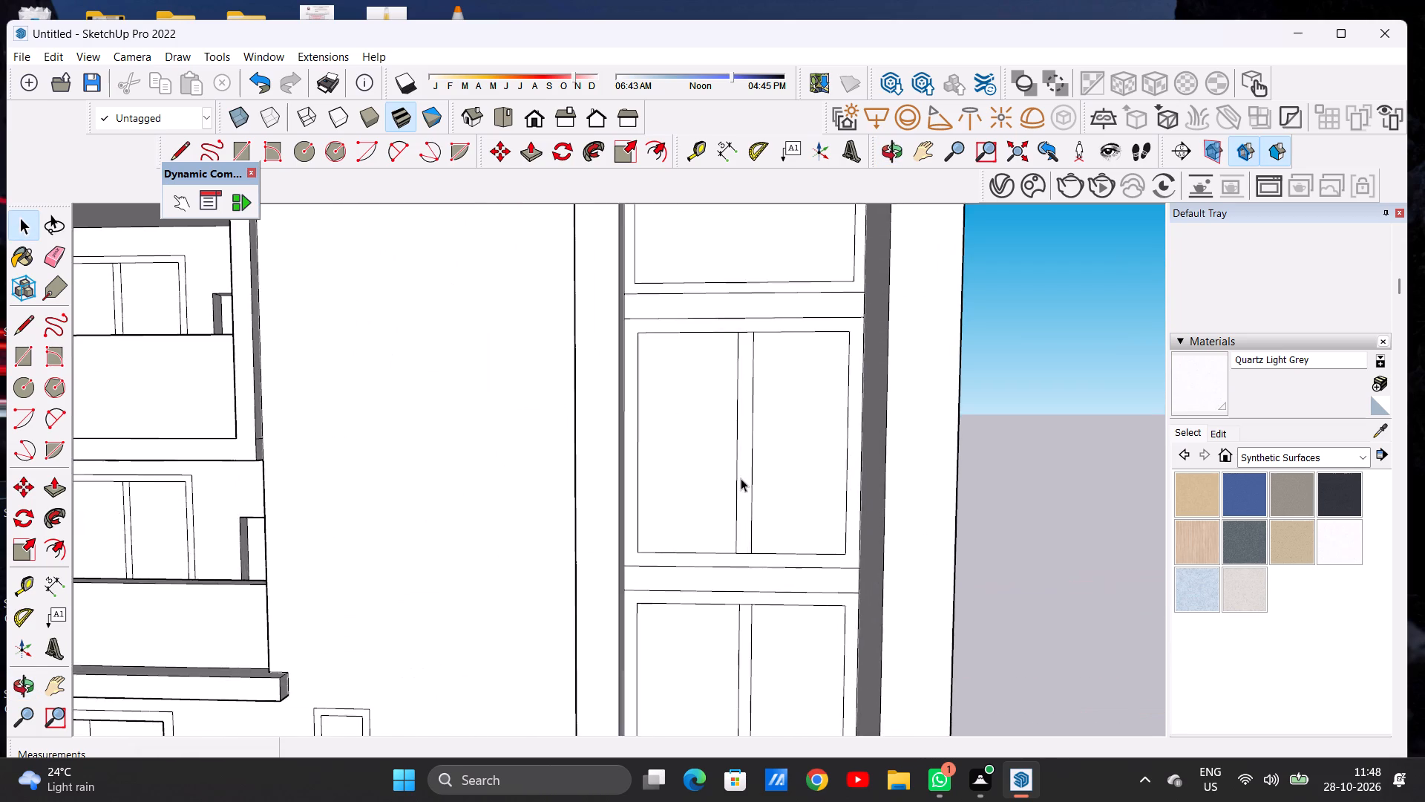
scroll(741, 478, "down", 8)
middle_click_drag(790, 466, 782, 451)
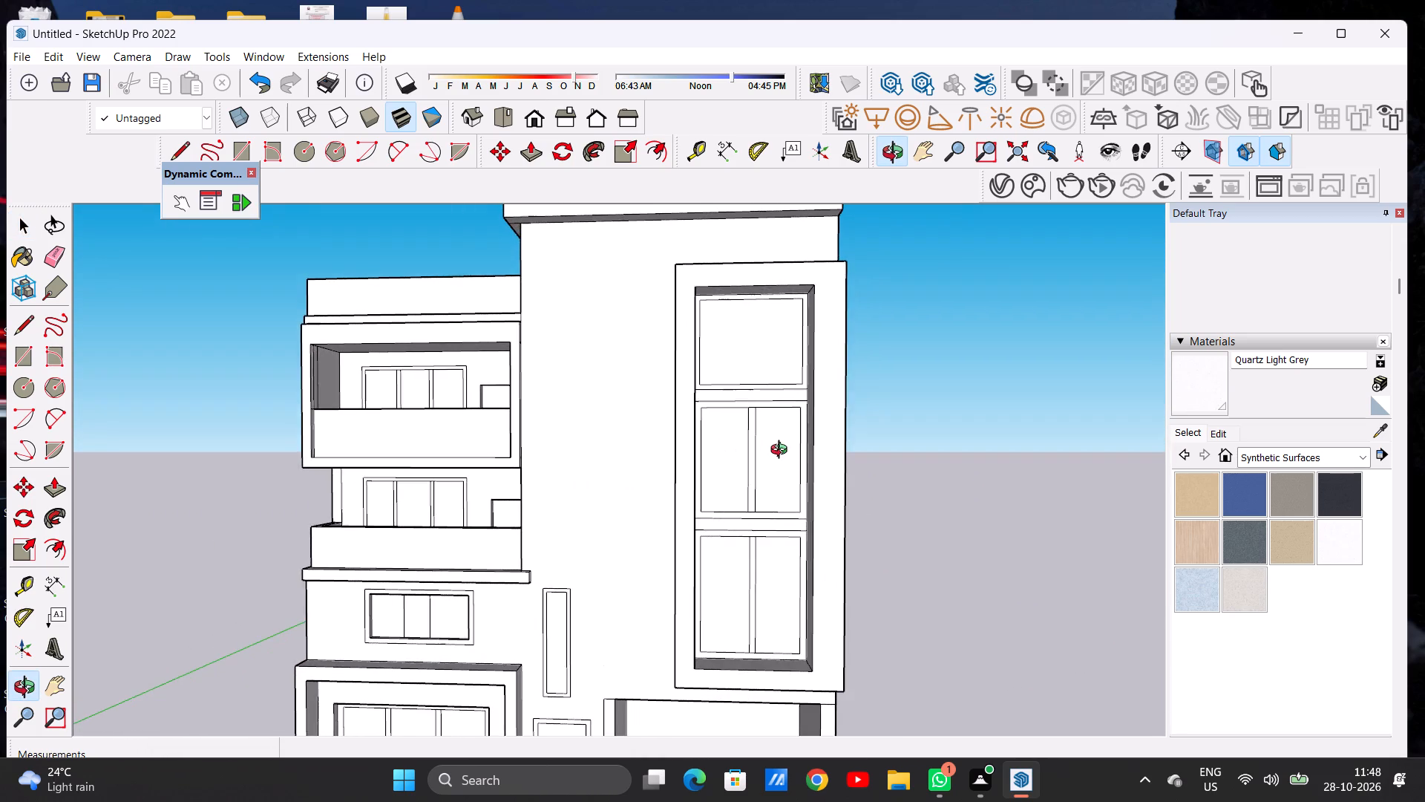
middle_click_drag(782, 451, 767, 468)
scroll(805, 481, "down", 11)
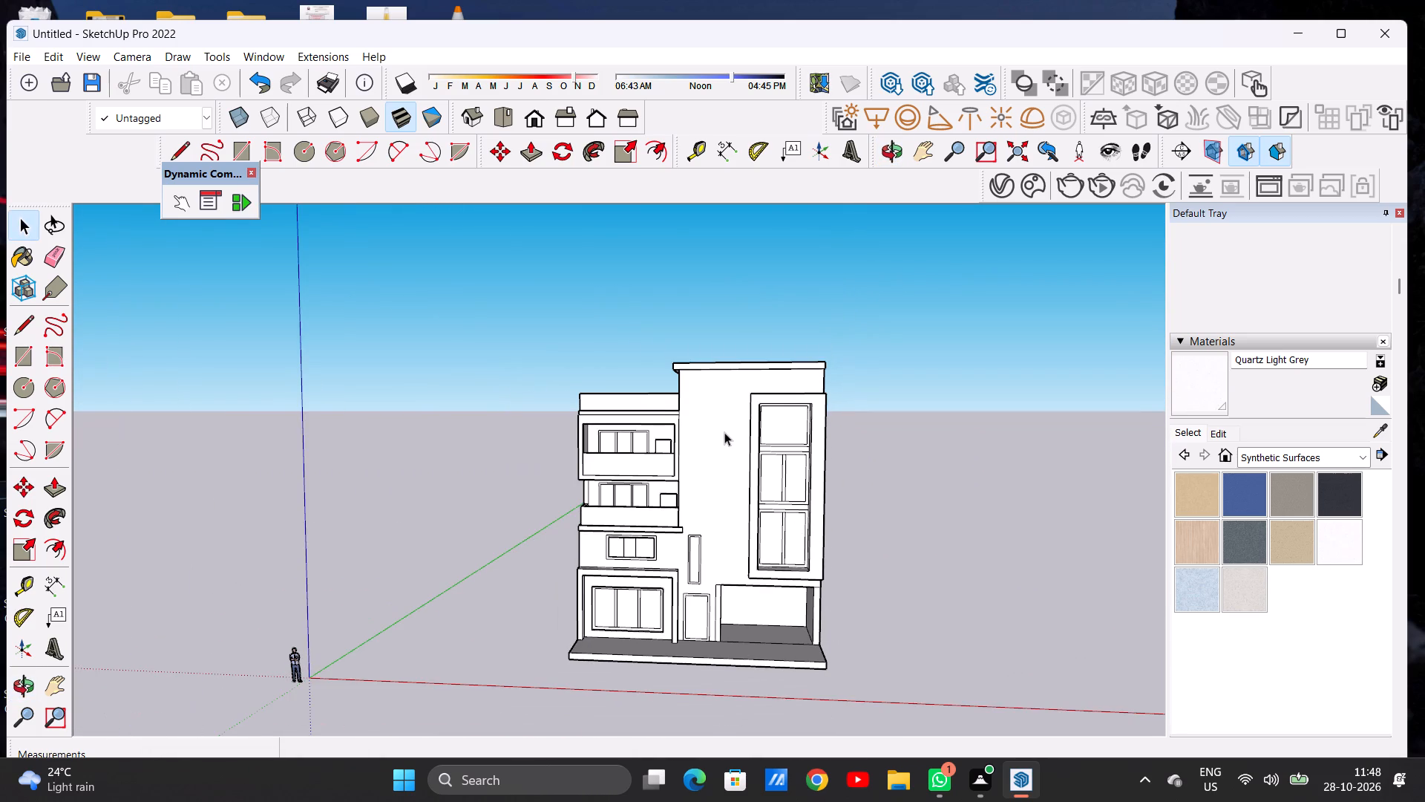
scroll(726, 428, "up", 11)
middle_click_drag(652, 437, 857, 346)
middle_click(859, 345)
middle_click_drag(848, 353, 682, 414)
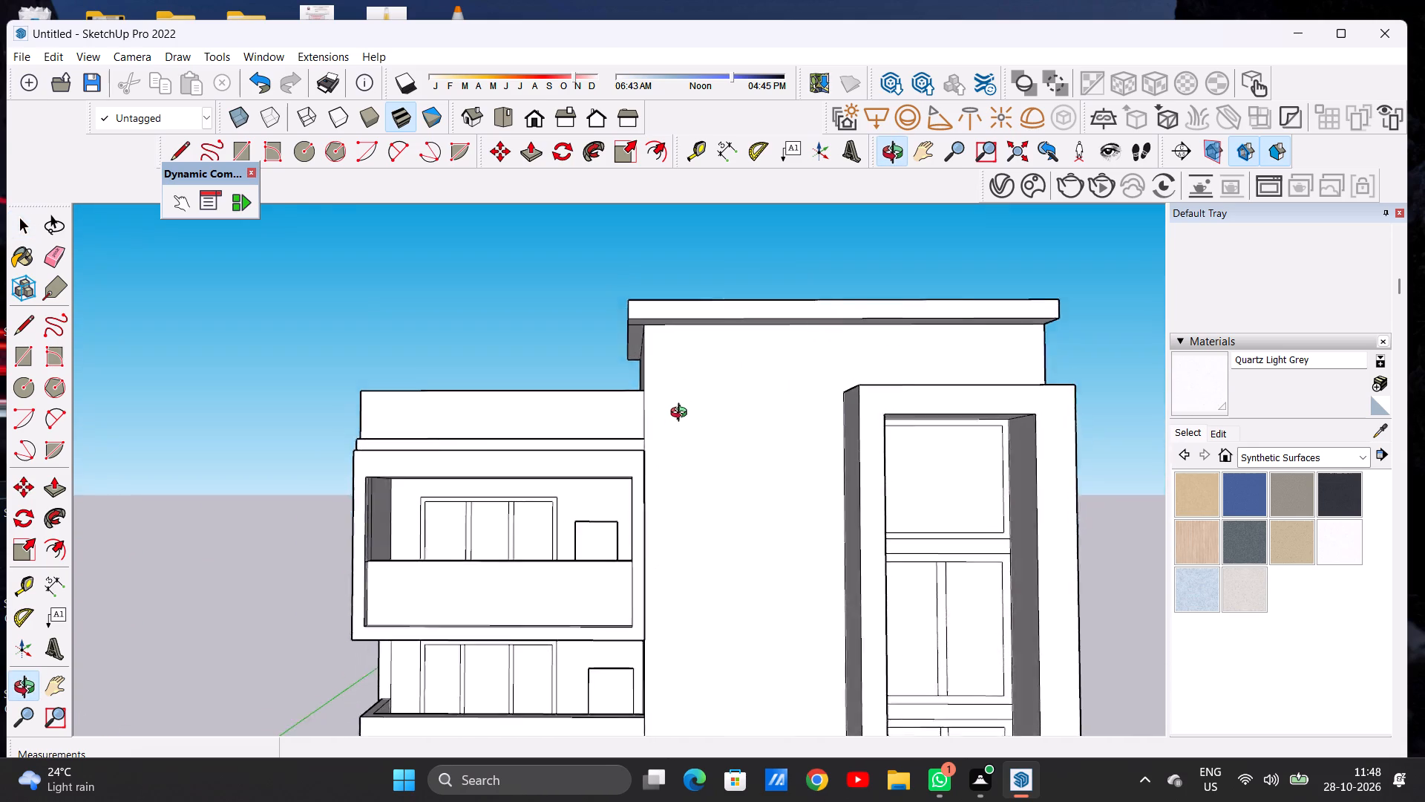
middle_click_drag(682, 414, 684, 440)
scroll(672, 418, "down", 13)
middle_click_drag(724, 489, 717, 463)
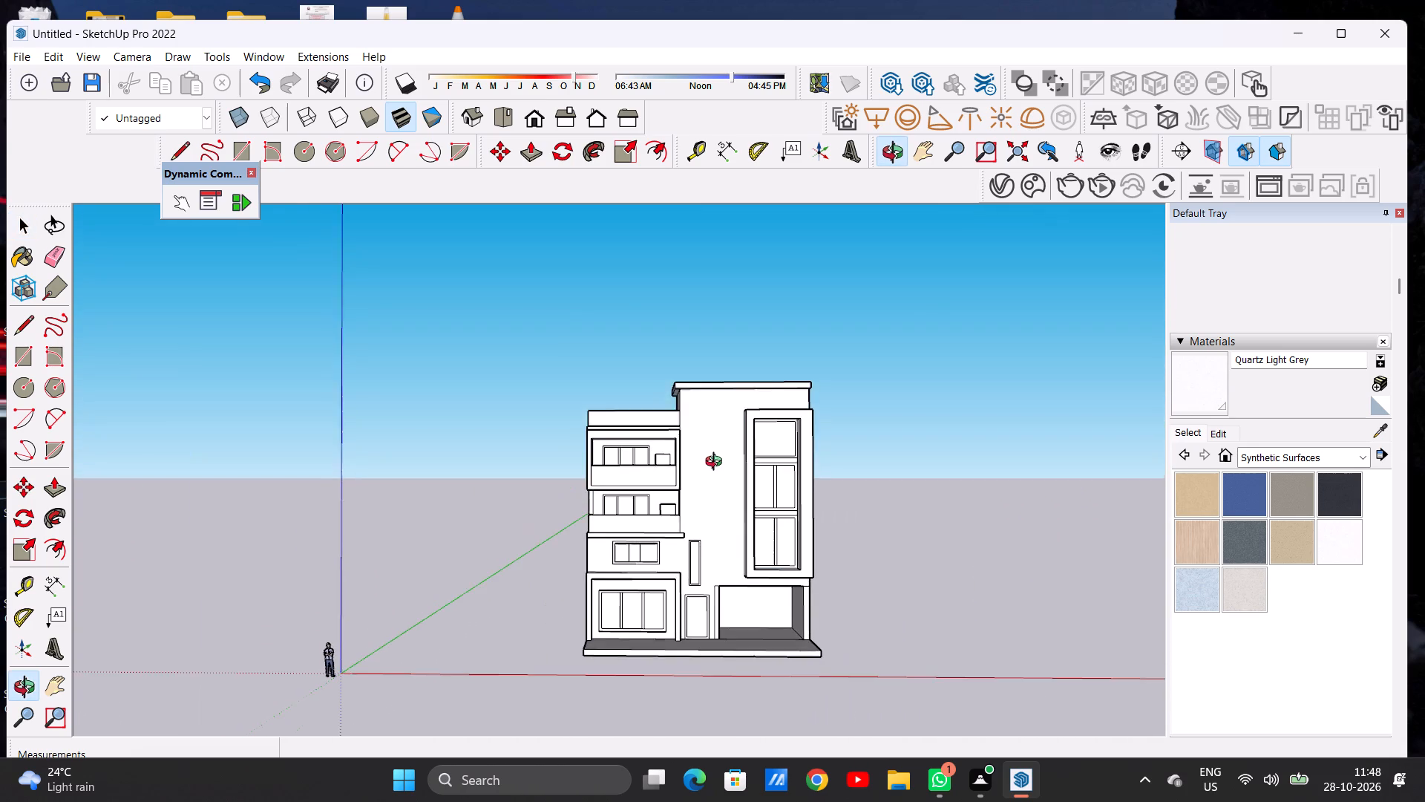
middle_click_drag(717, 463, 704, 469)
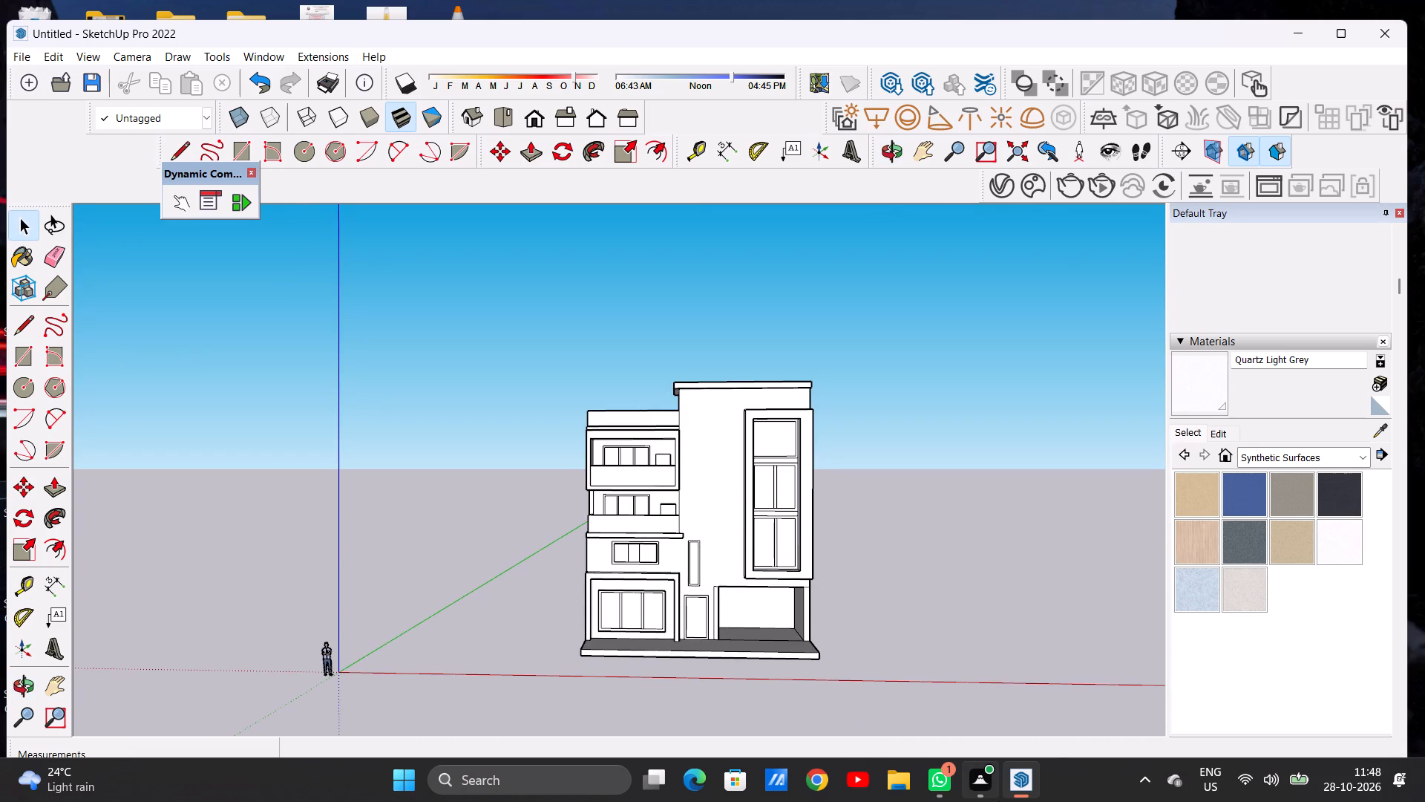
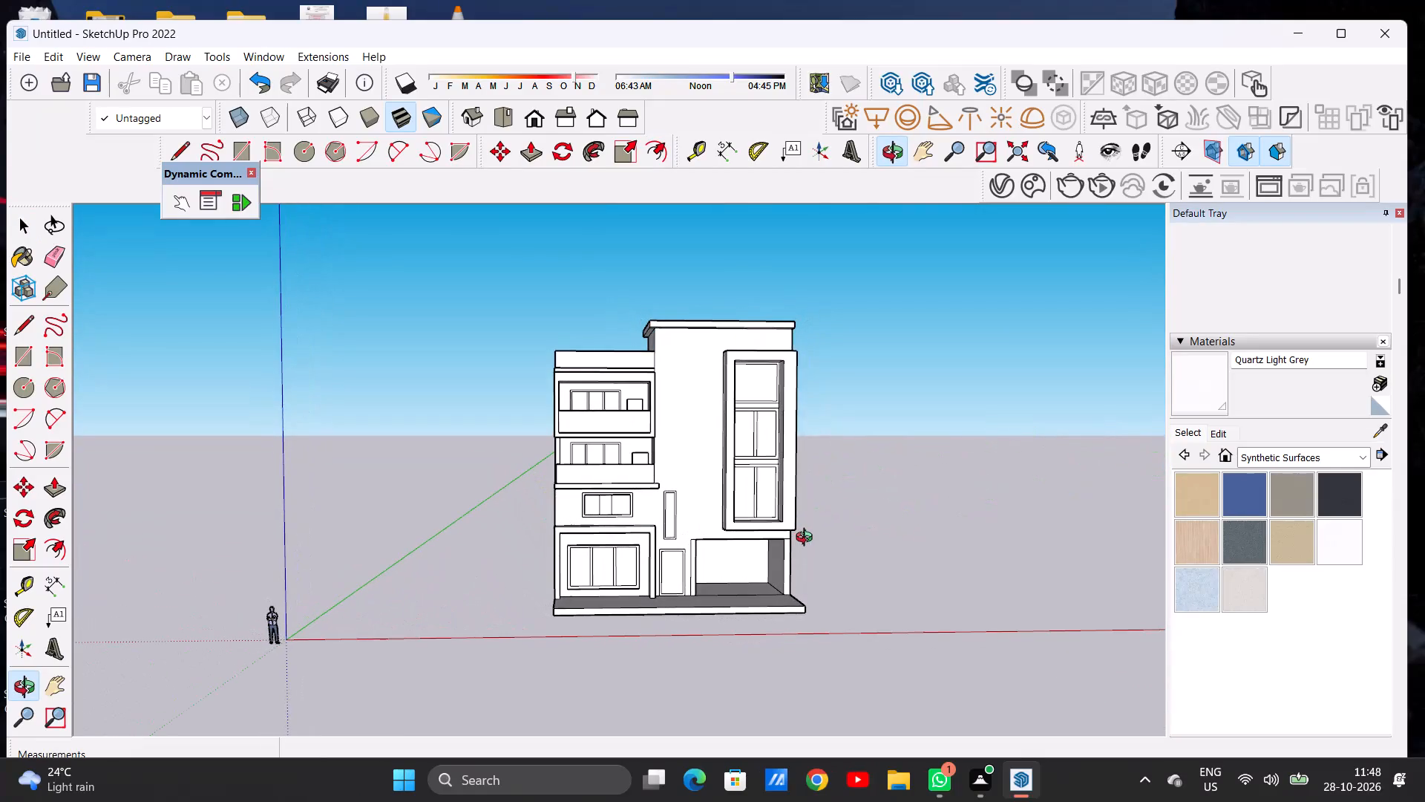
Examine the ground-floor framed window, door and open bay from the front and from above.
scroll(772, 503, "down", 6)
scroll(699, 530, "up", 15)
middle_click_drag(690, 550, 681, 530)
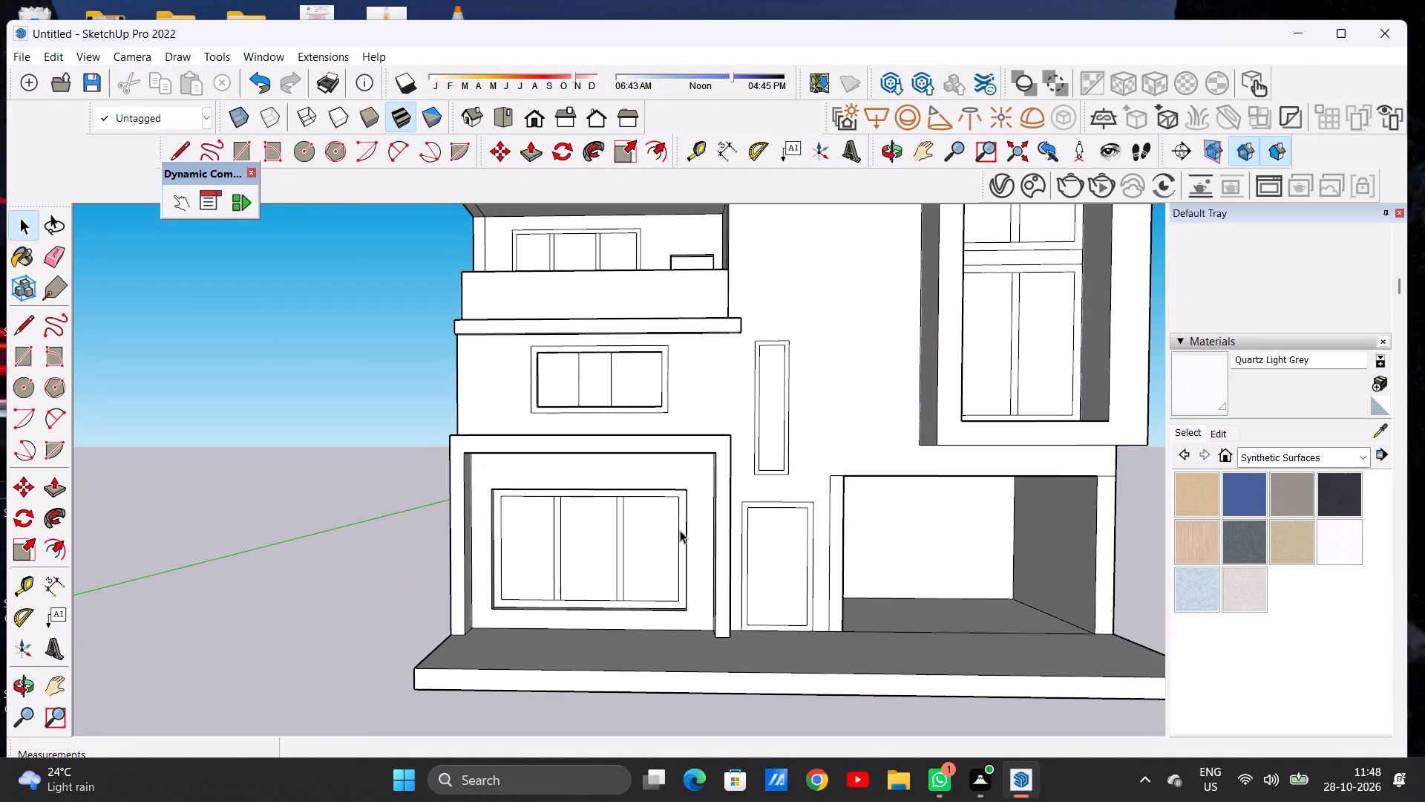
scroll(680, 530, "down", 6)
scroll(683, 505, "up", 5)
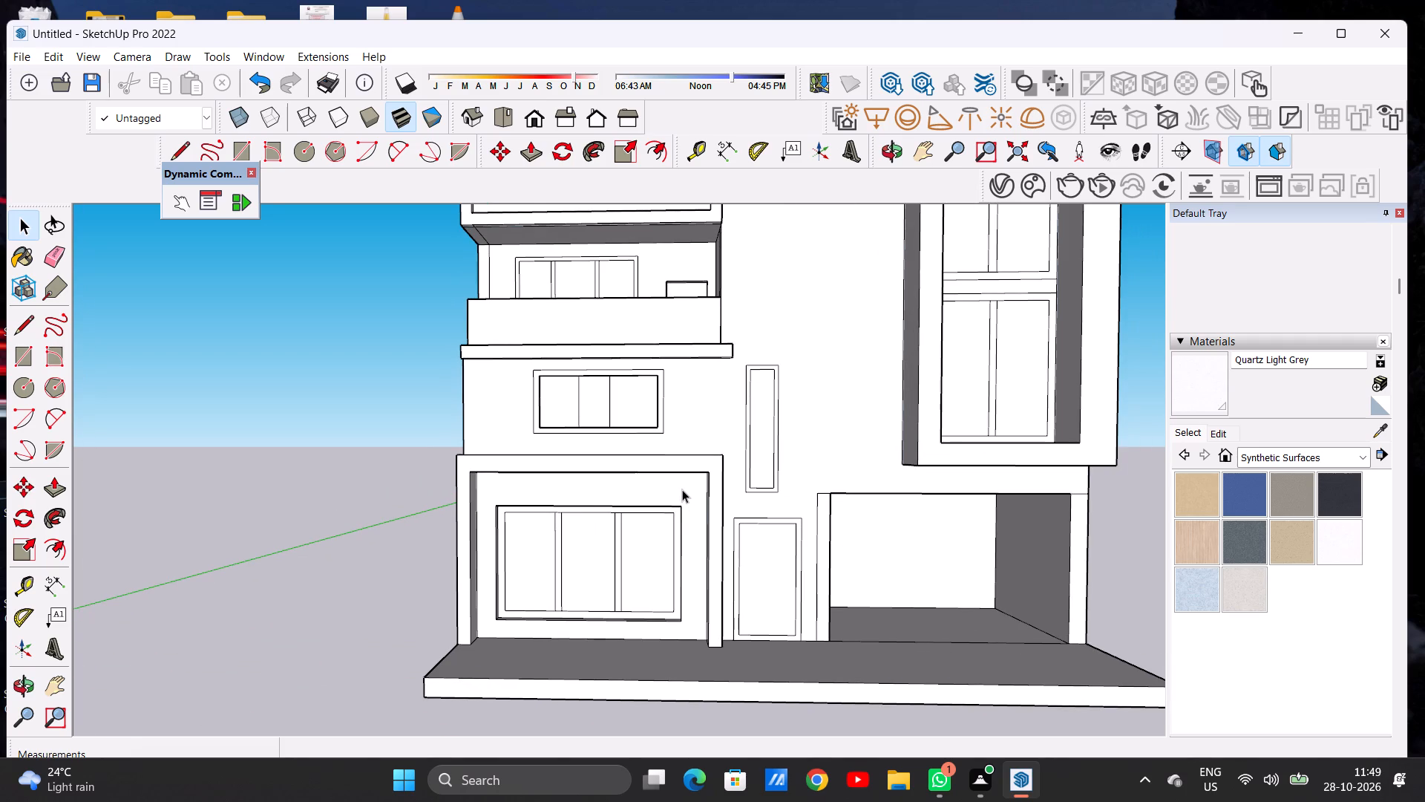
middle_click_drag(680, 489, 569, 580)
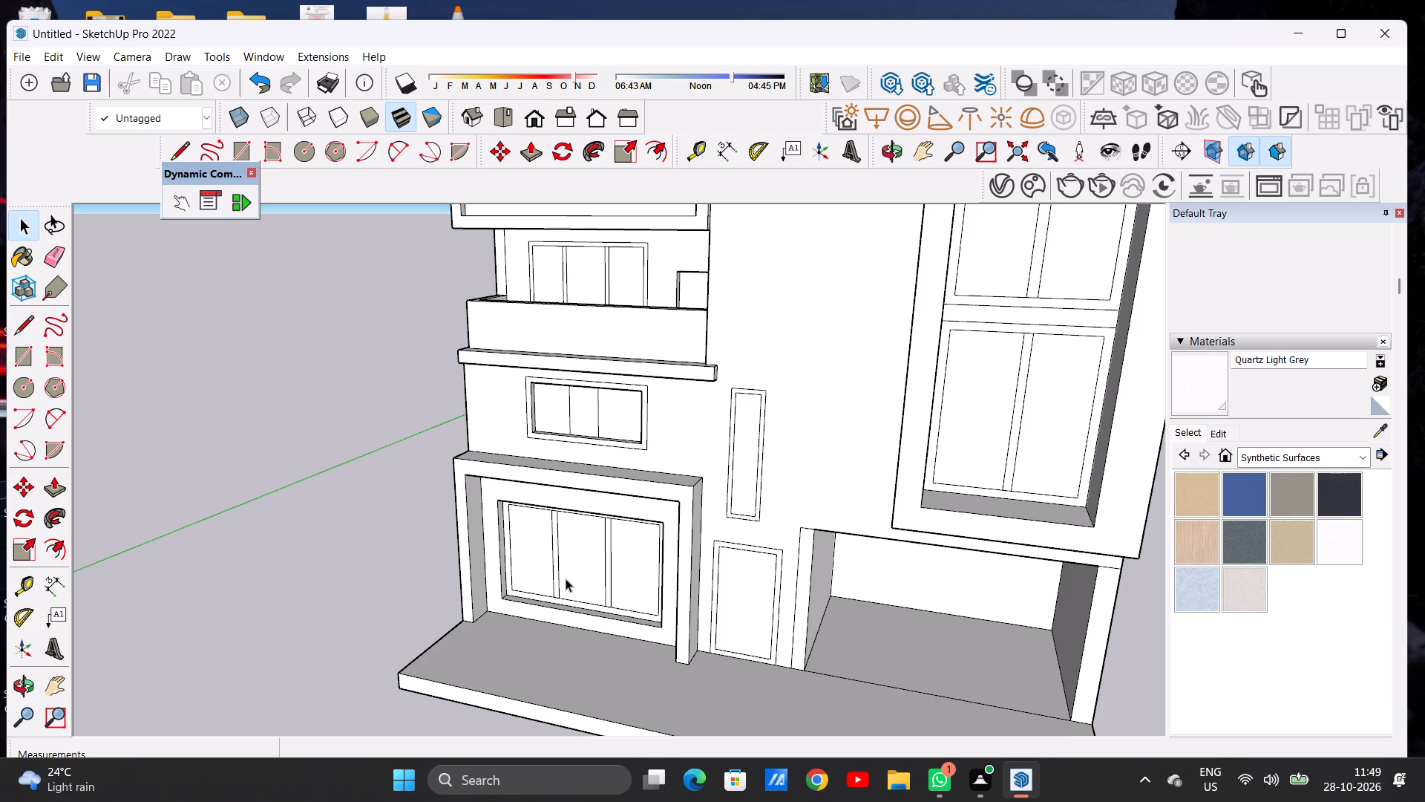
scroll(581, 559, "down", 3)
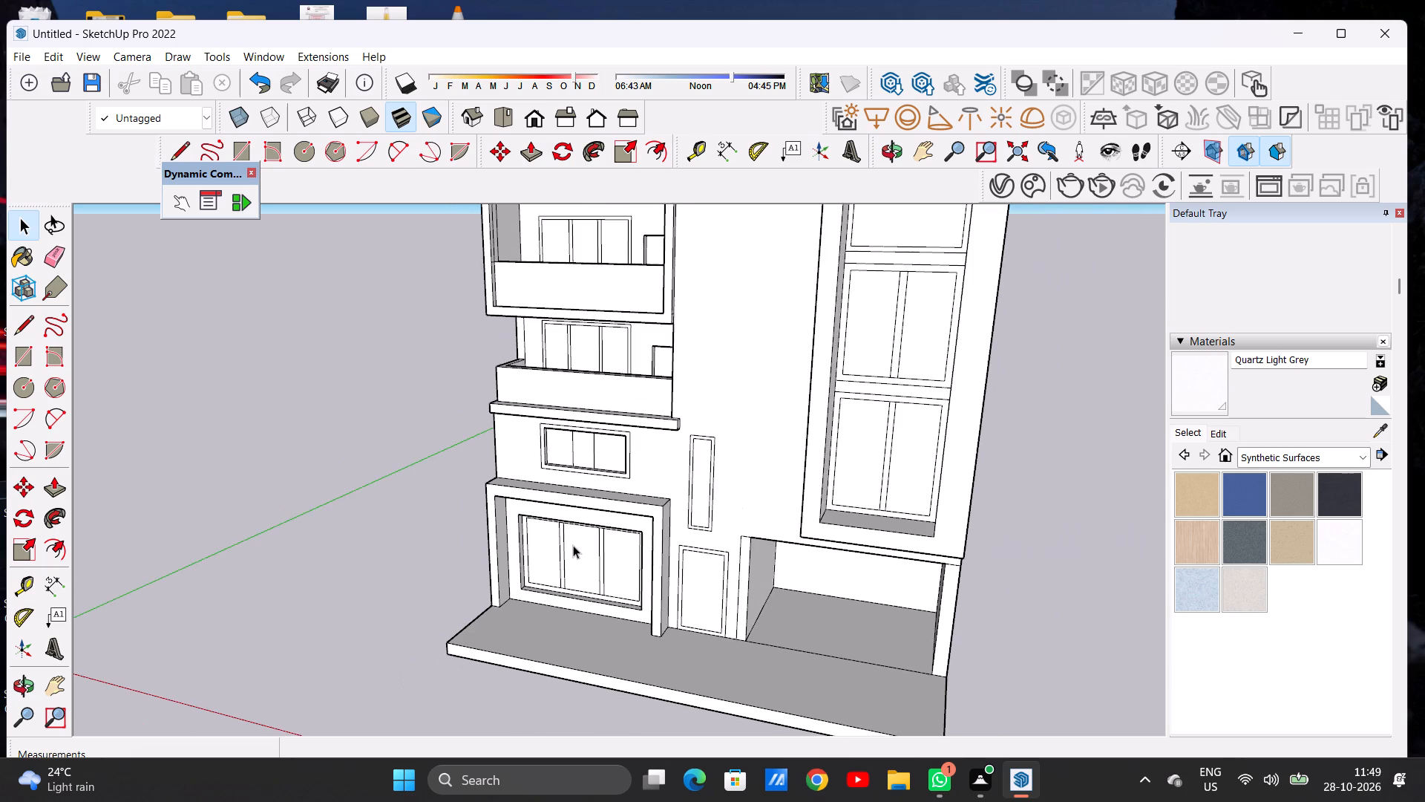
middle_click_drag(563, 565, 673, 491)
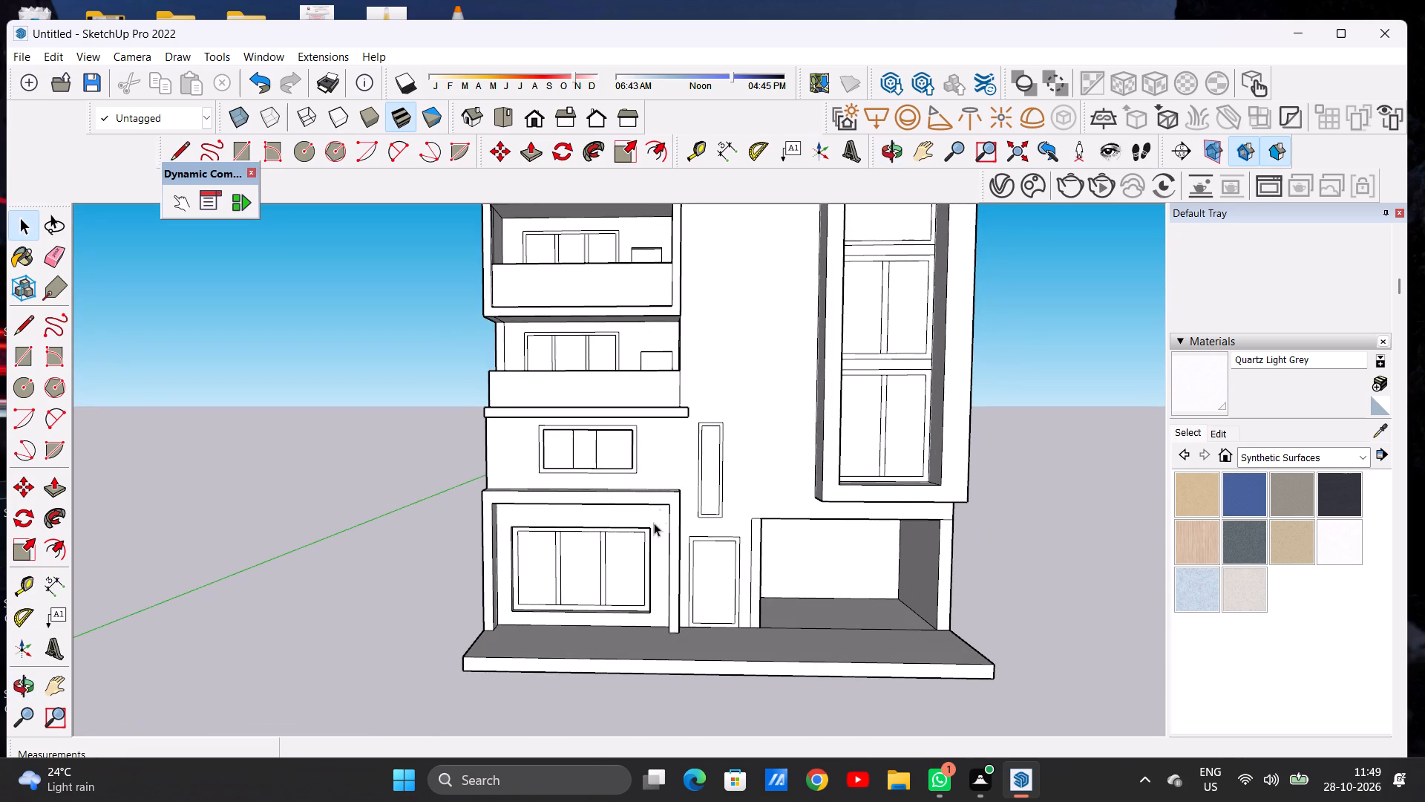
scroll(621, 607, "up", 6)
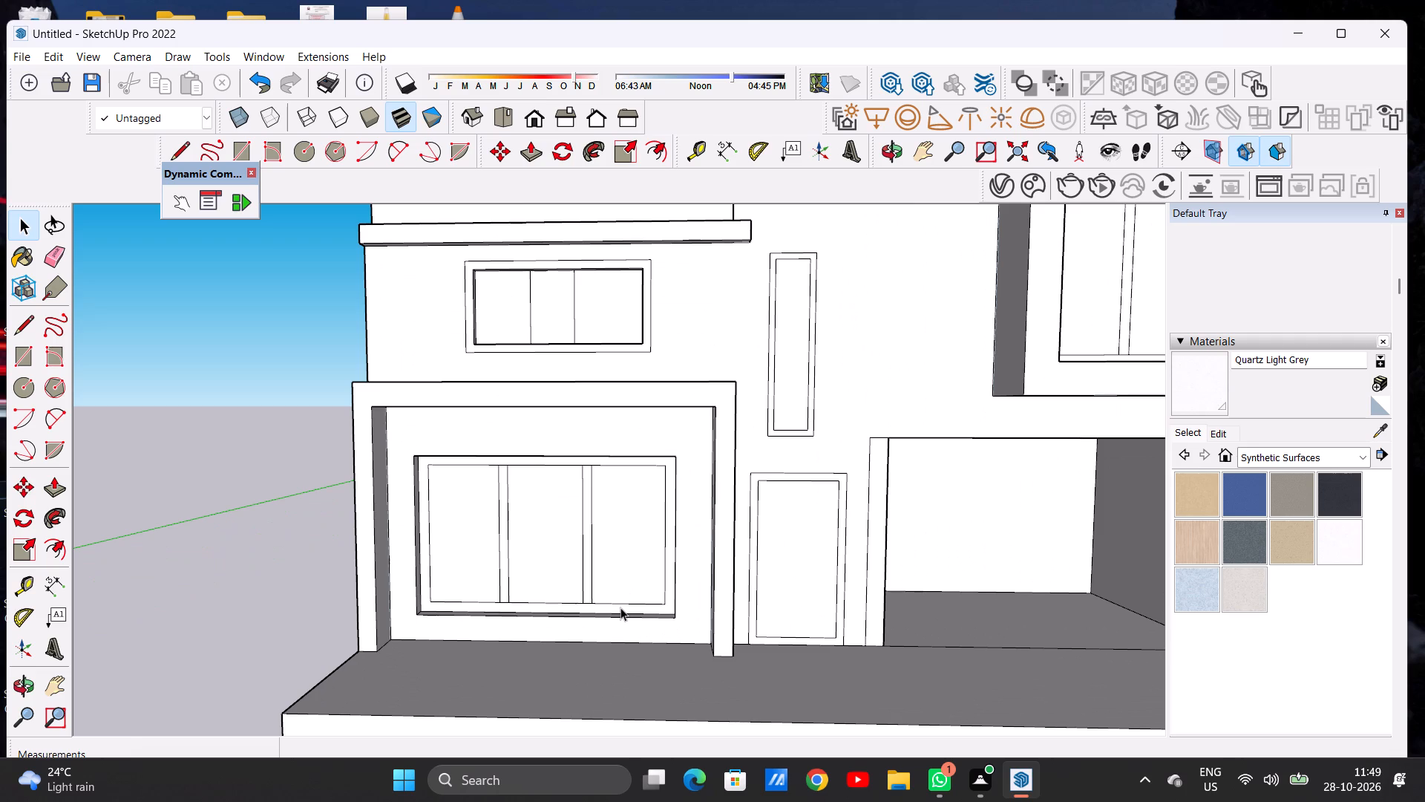
Paint the recessed wall face around the ground-floor framed window with Wood Cherry Original from the Wood collection.
left_click(1263, 463)
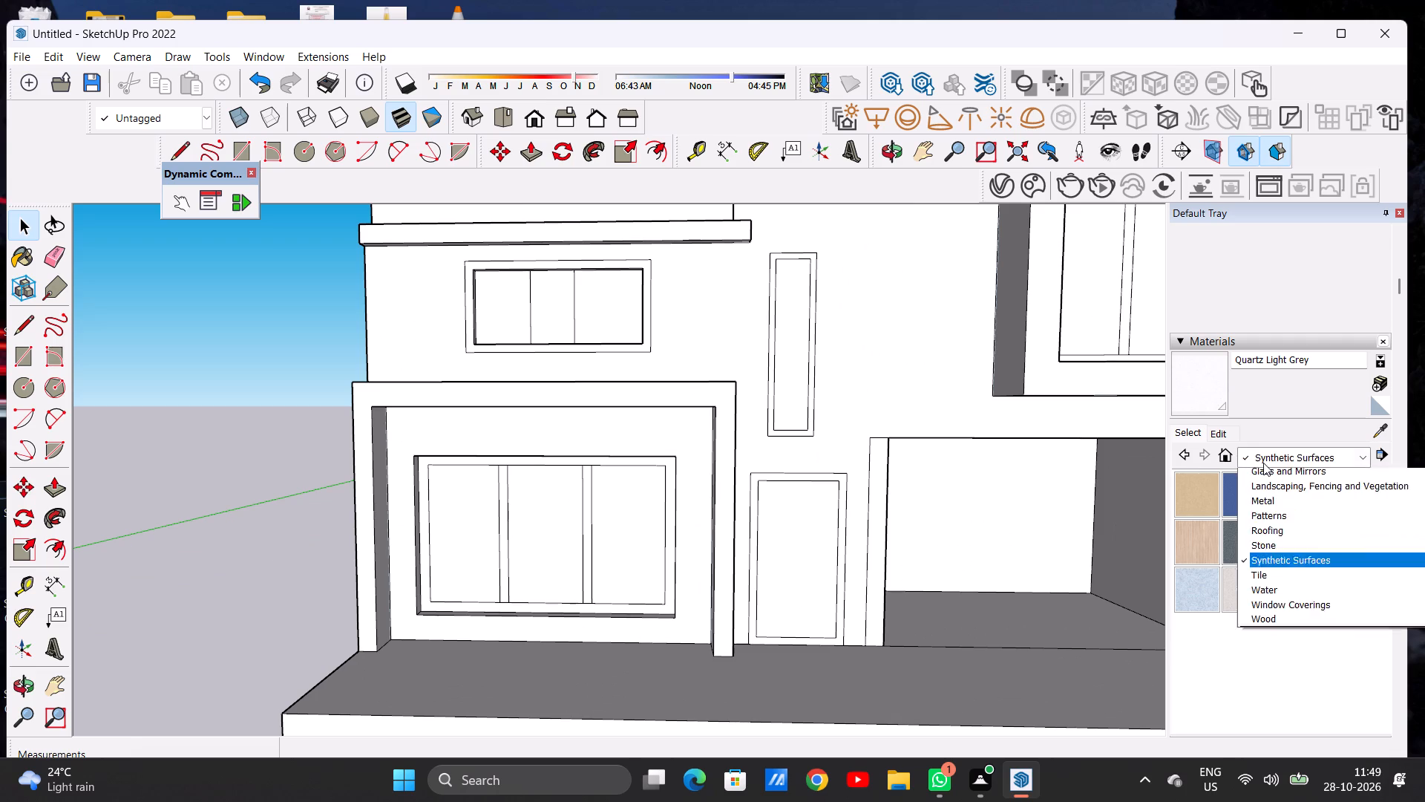
left_click(1276, 697)
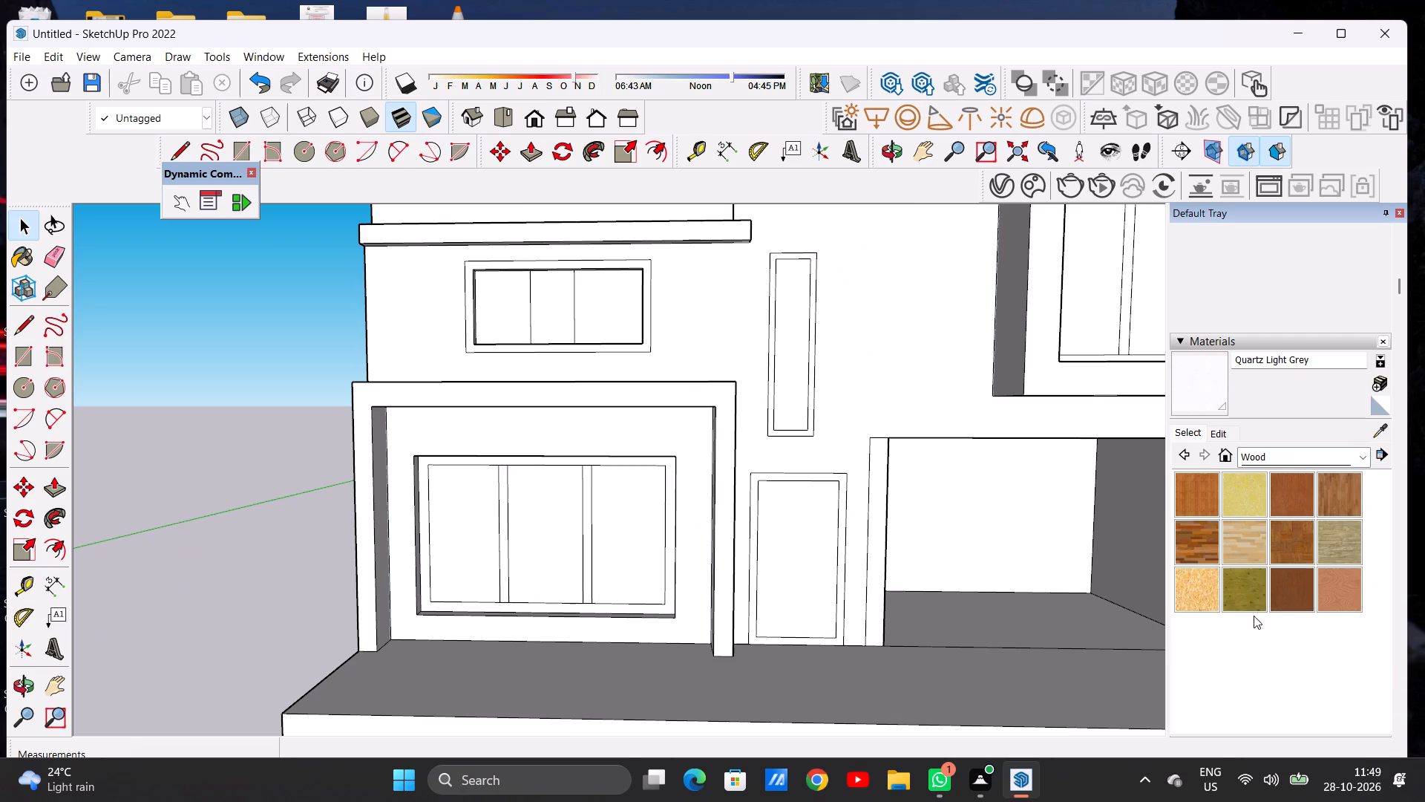
left_click(1282, 508)
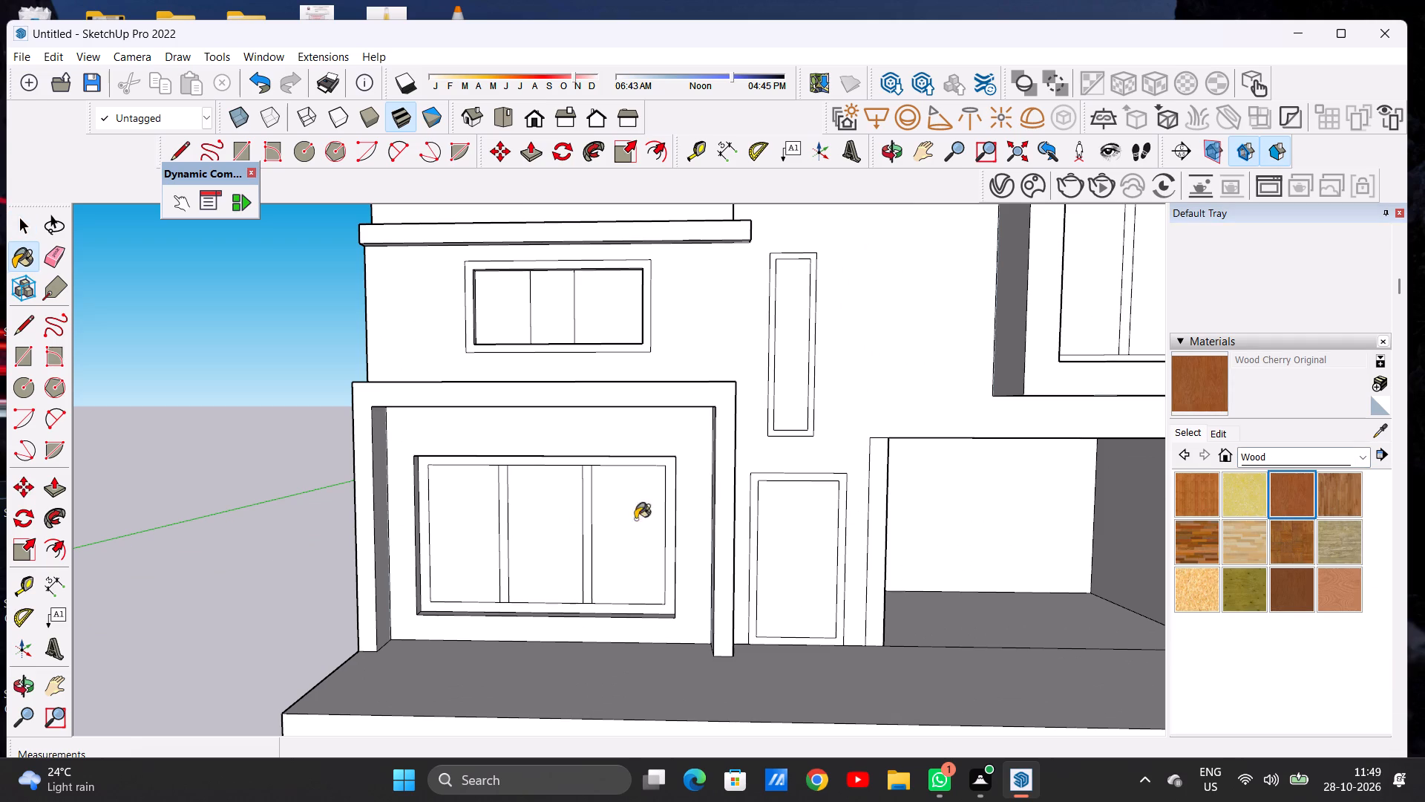
scroll(543, 461, "up", 4)
left_click(563, 425)
scroll(563, 425, "up", 6)
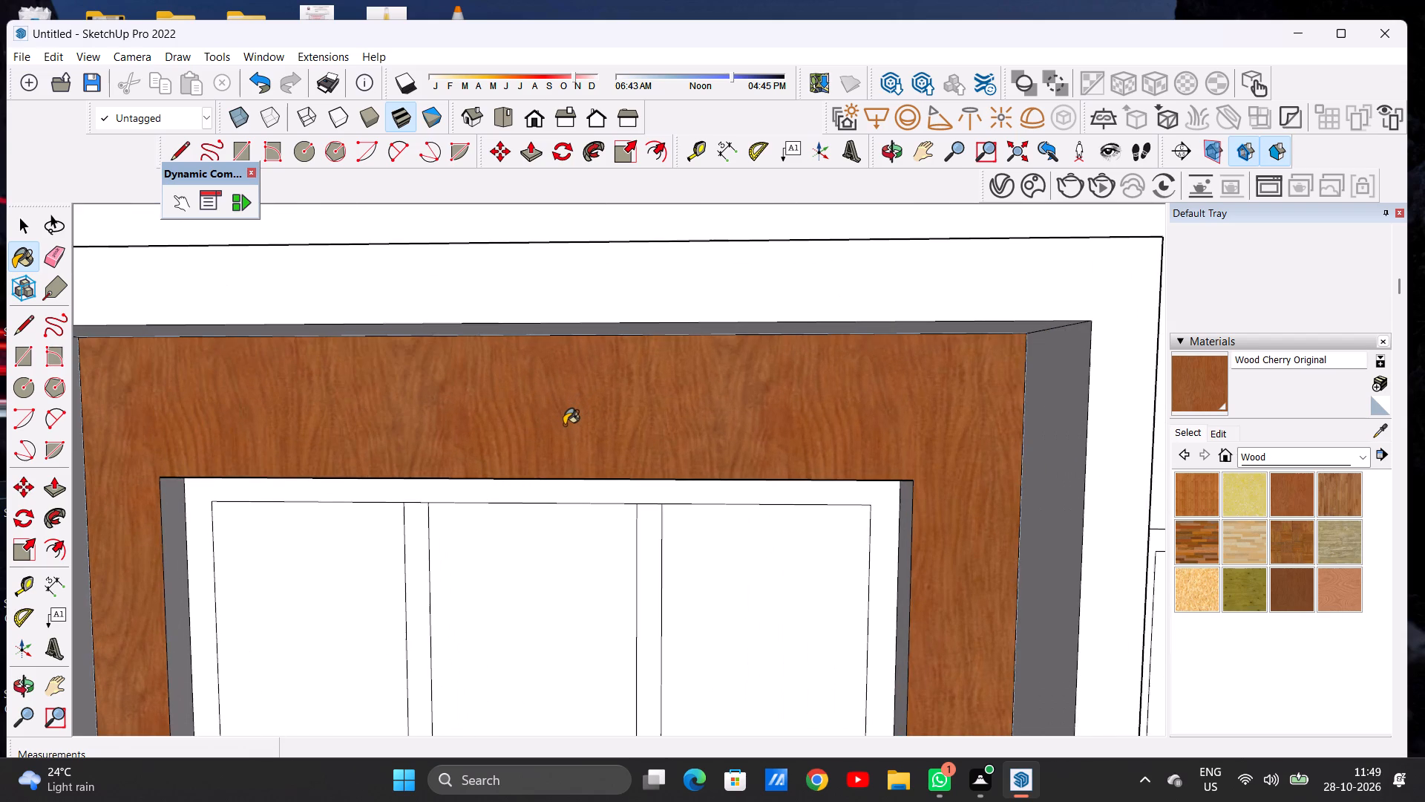
scroll(643, 414, "down", 11)
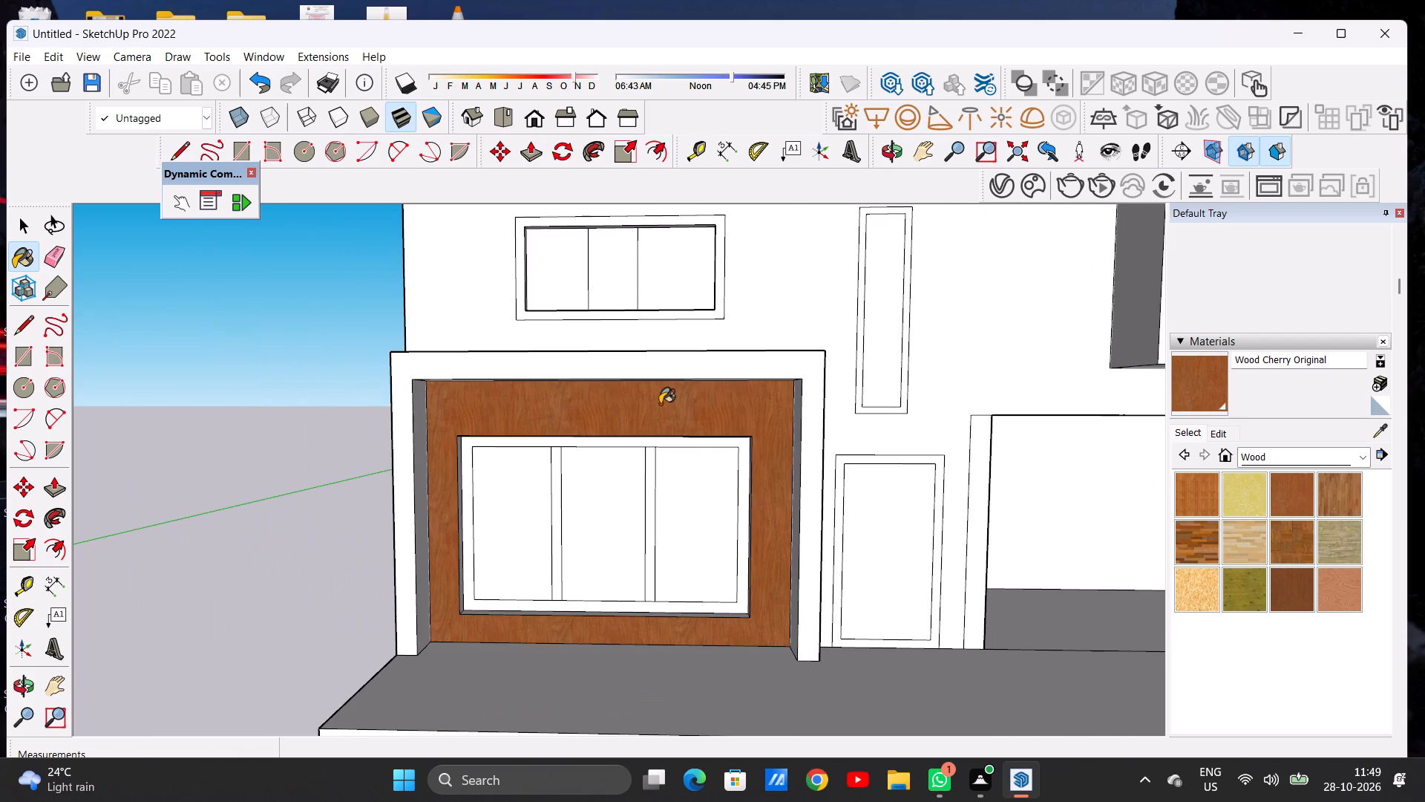
scroll(704, 387, "down", 3)
scroll(659, 573, "up", 6)
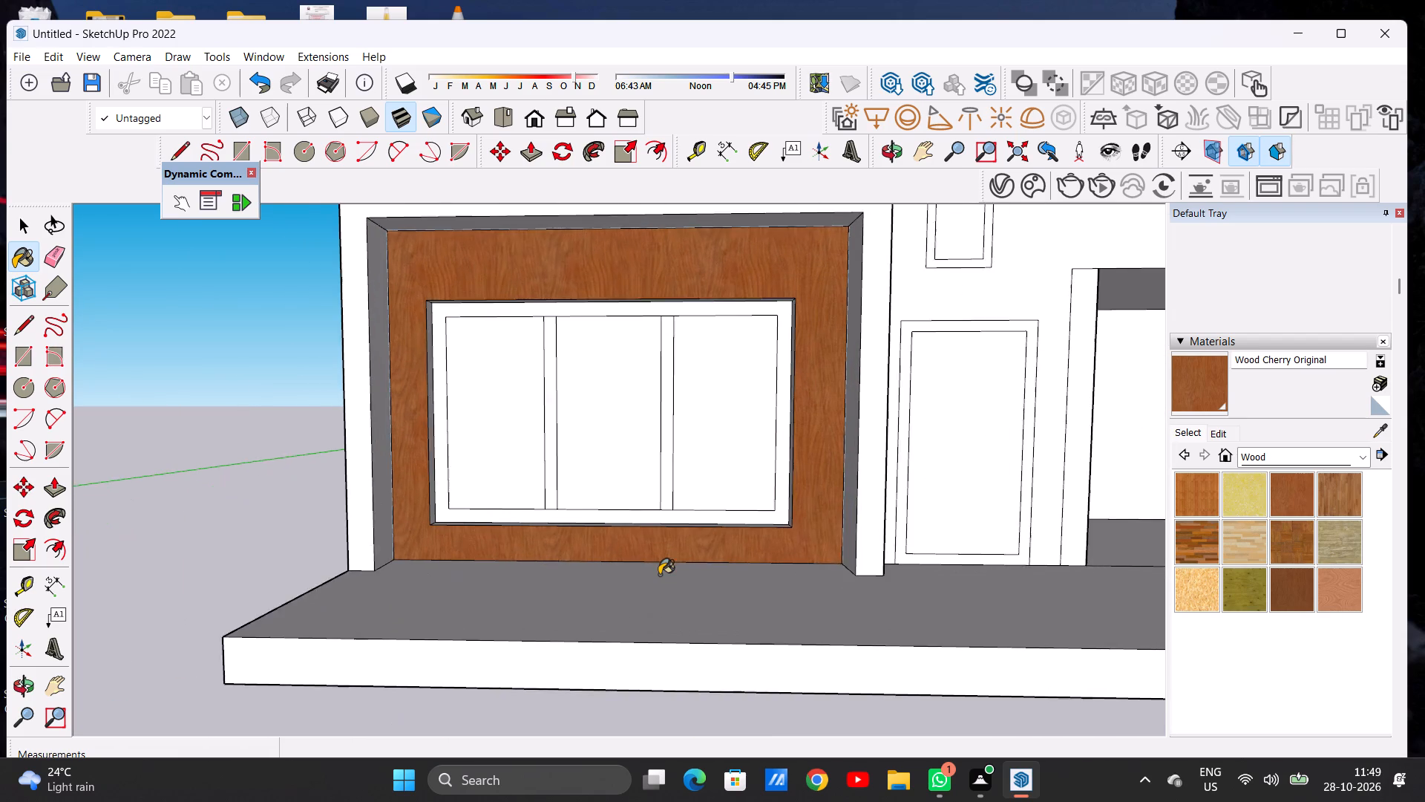
scroll(659, 575, "up", 1)
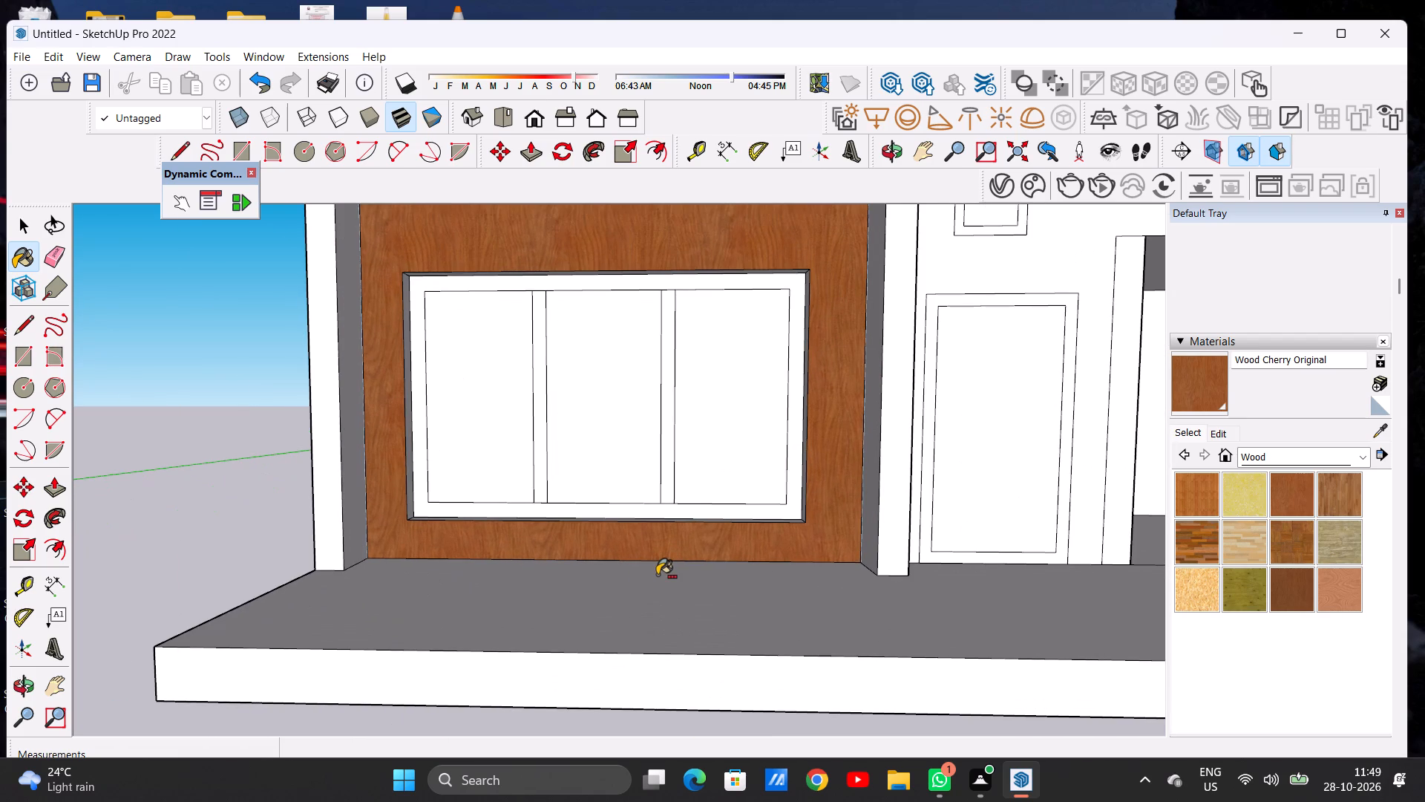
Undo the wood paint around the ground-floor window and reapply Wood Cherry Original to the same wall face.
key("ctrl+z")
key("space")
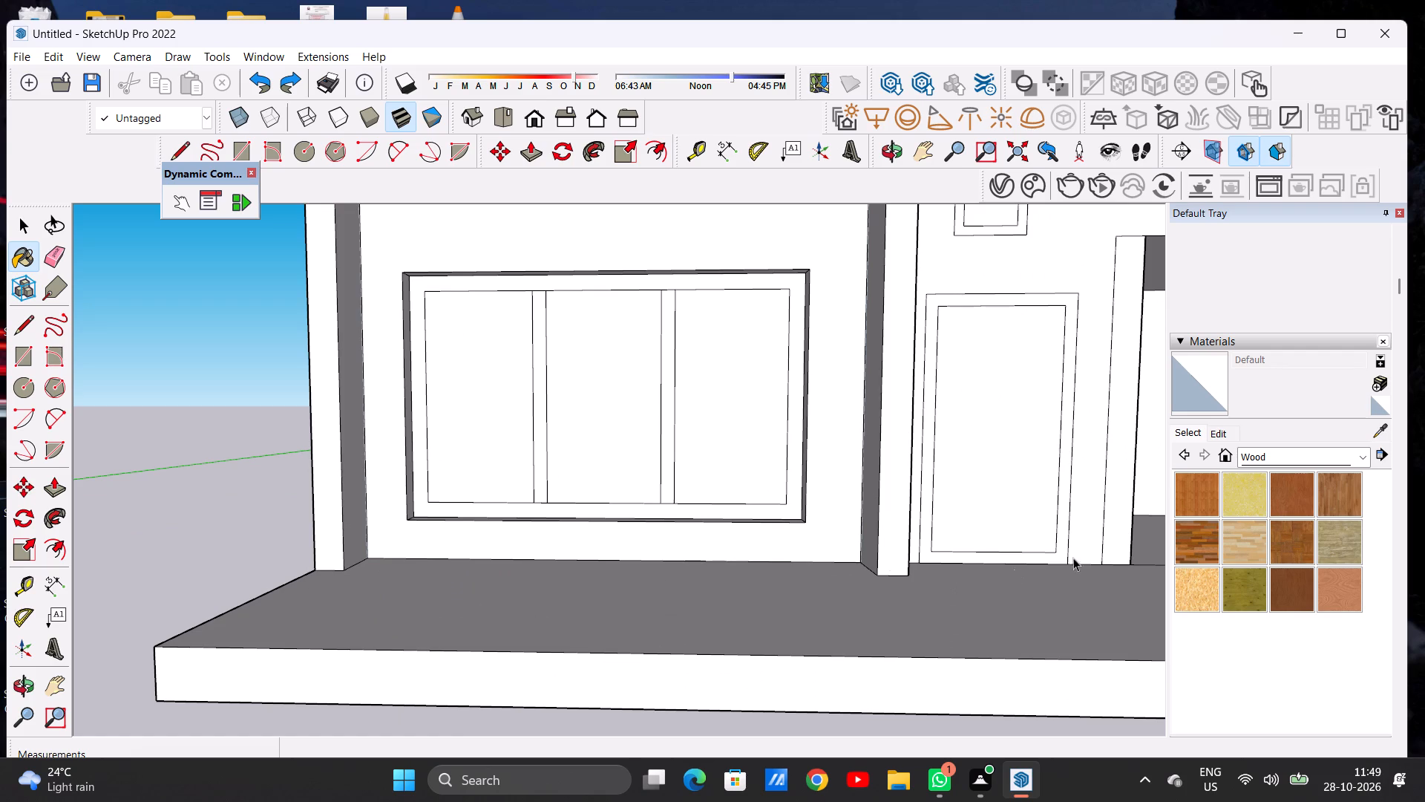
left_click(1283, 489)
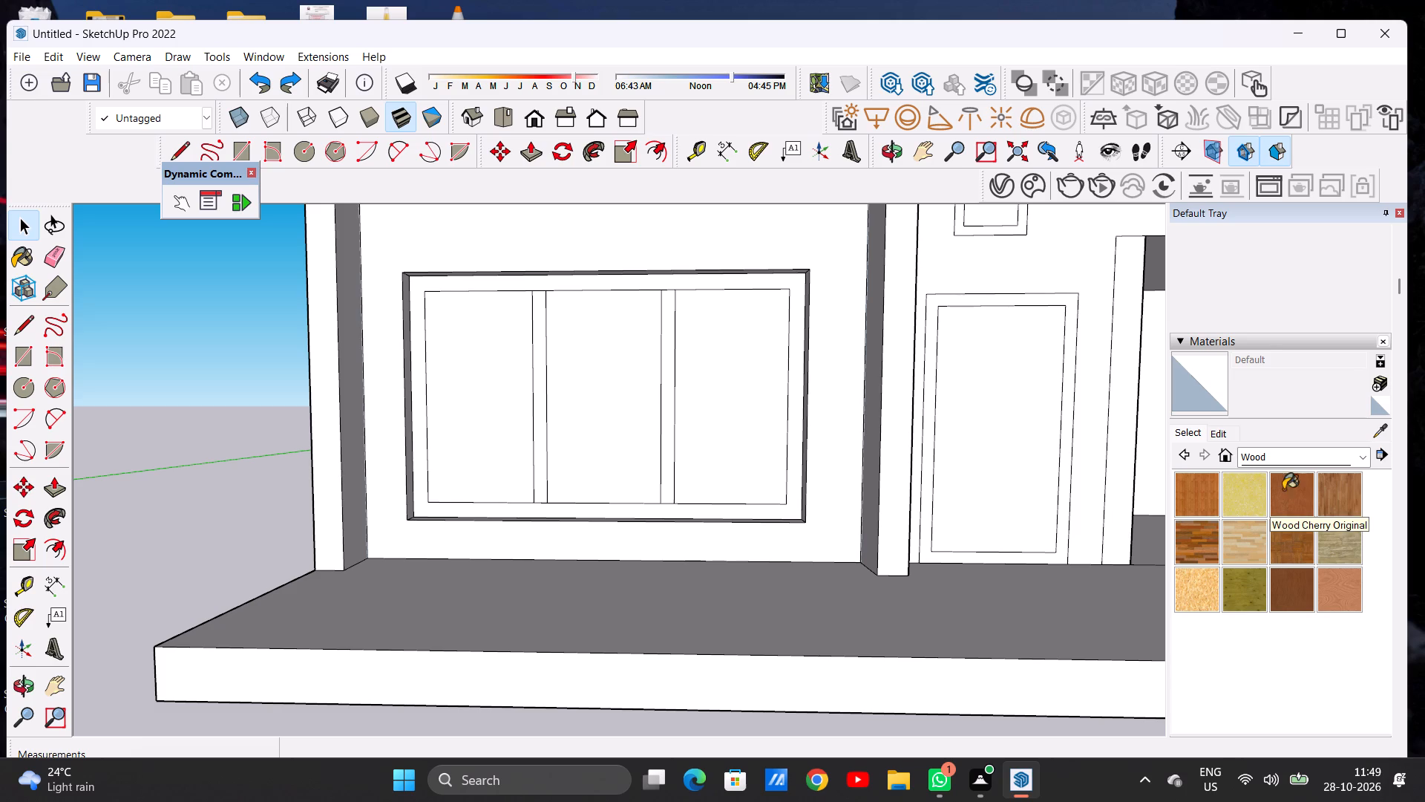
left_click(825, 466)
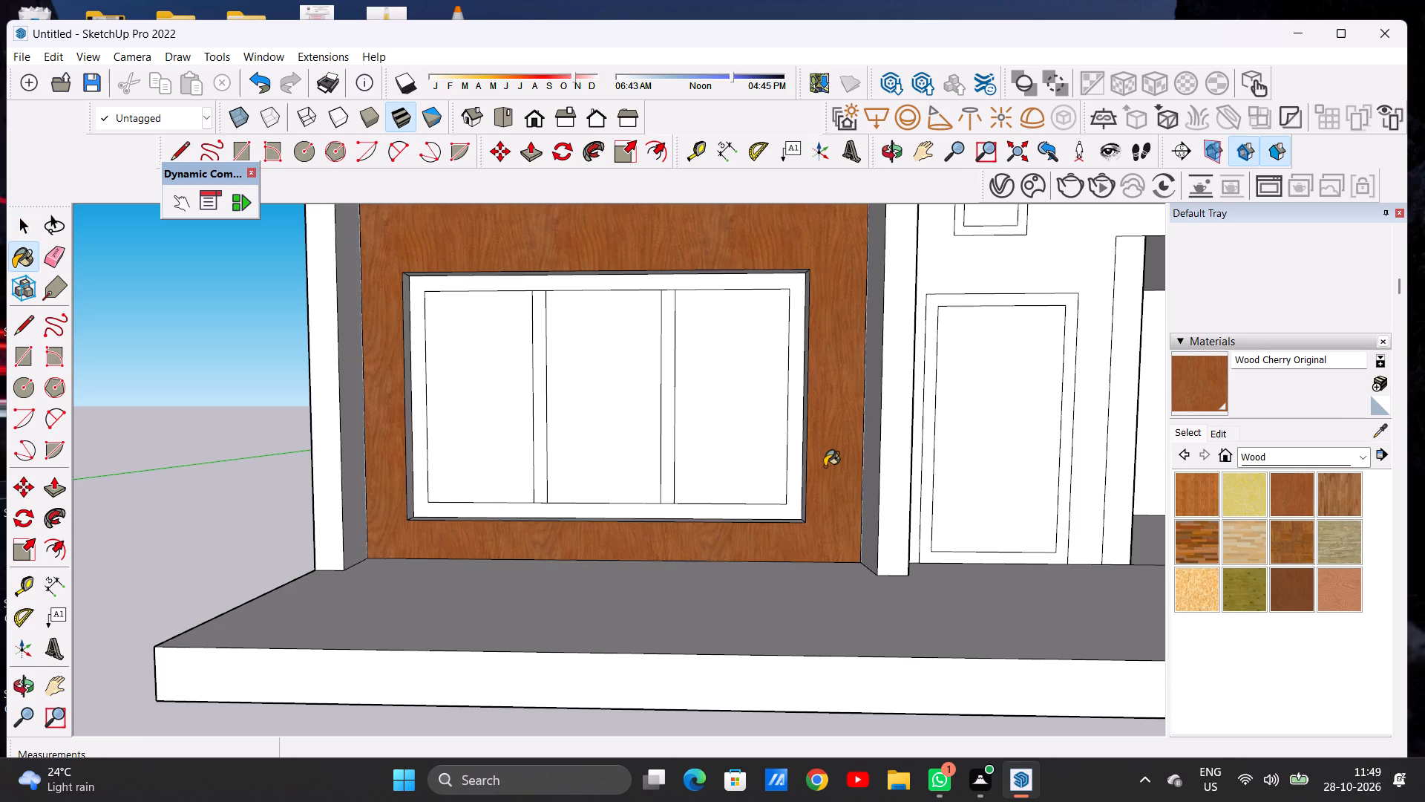
Paint the left and top reveals of the ground-floor window opening with Wood Cherry Original.
scroll(707, 476, "down", 7)
scroll(756, 498, "up", 4)
middle_click_drag(759, 512, 519, 501)
scroll(497, 359, "up", 3)
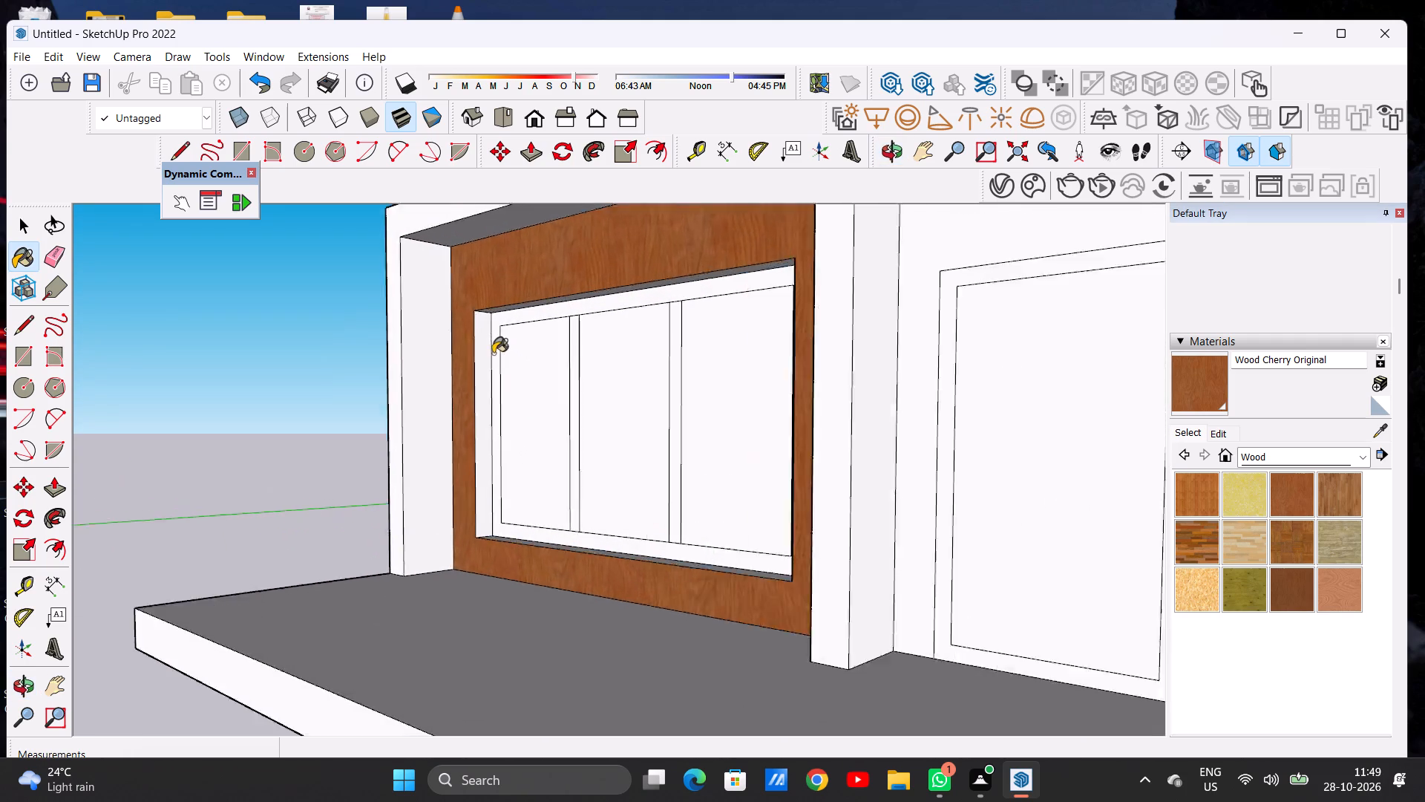
scroll(493, 353, "up", 7)
scroll(488, 335, "down", 1)
scroll(488, 335, "up", 2)
left_click(477, 325)
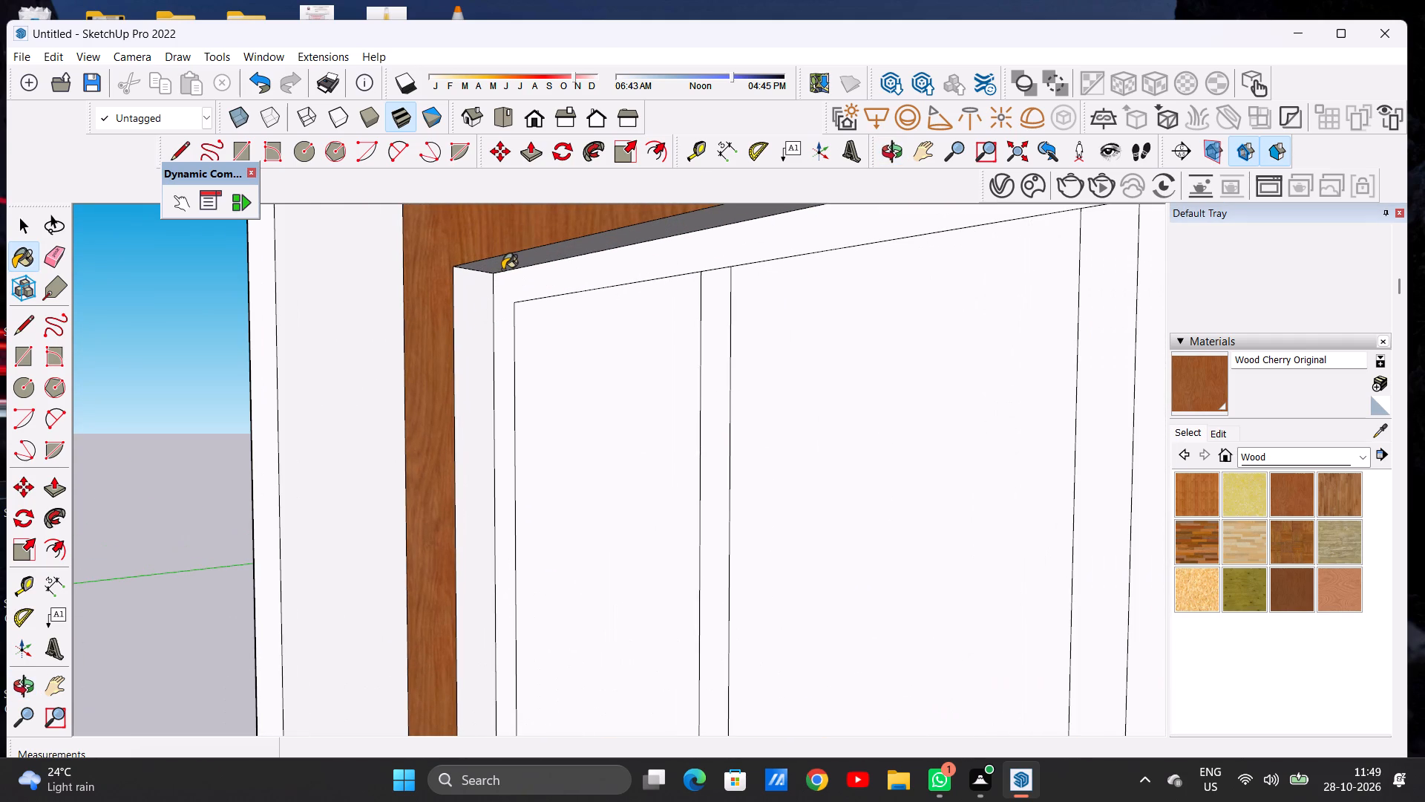
left_click(502, 270)
scroll(490, 322, "down", 11)
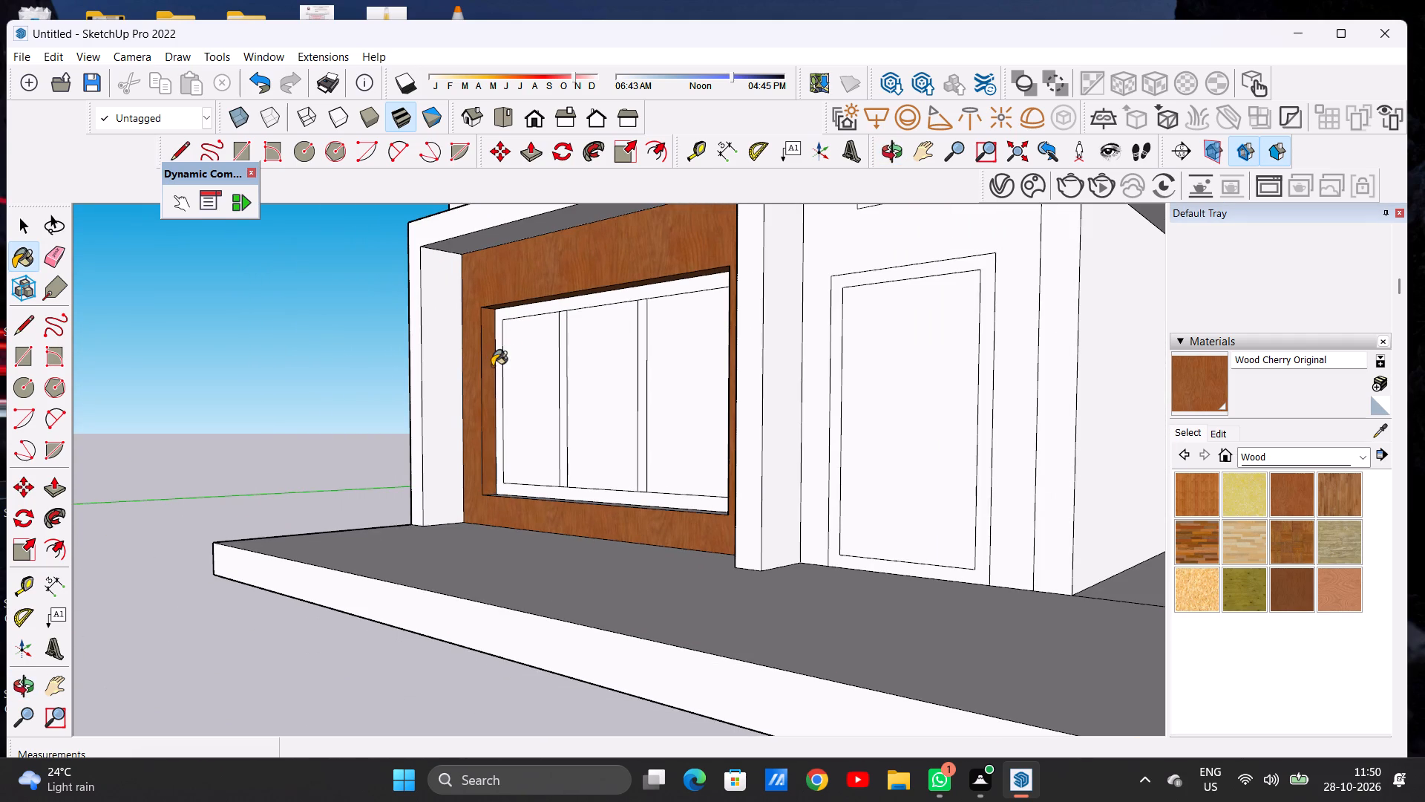
Paint the right reveal and the sill of the ground-floor window opening with Wood Cherry Original.
middle_click_drag(492, 374, 879, 411)
scroll(741, 398, "up", 4)
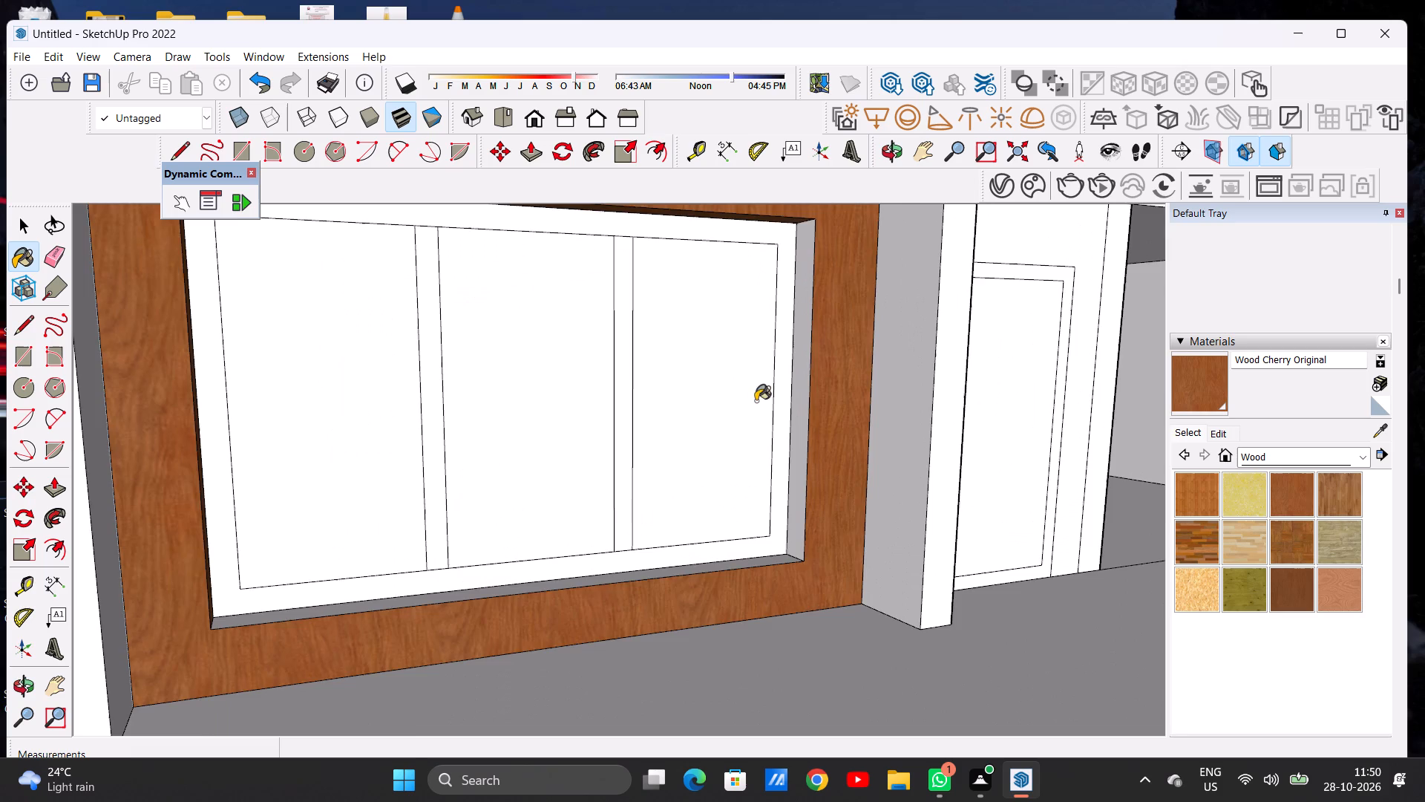
scroll(756, 401, "up", 8)
left_click(804, 400)
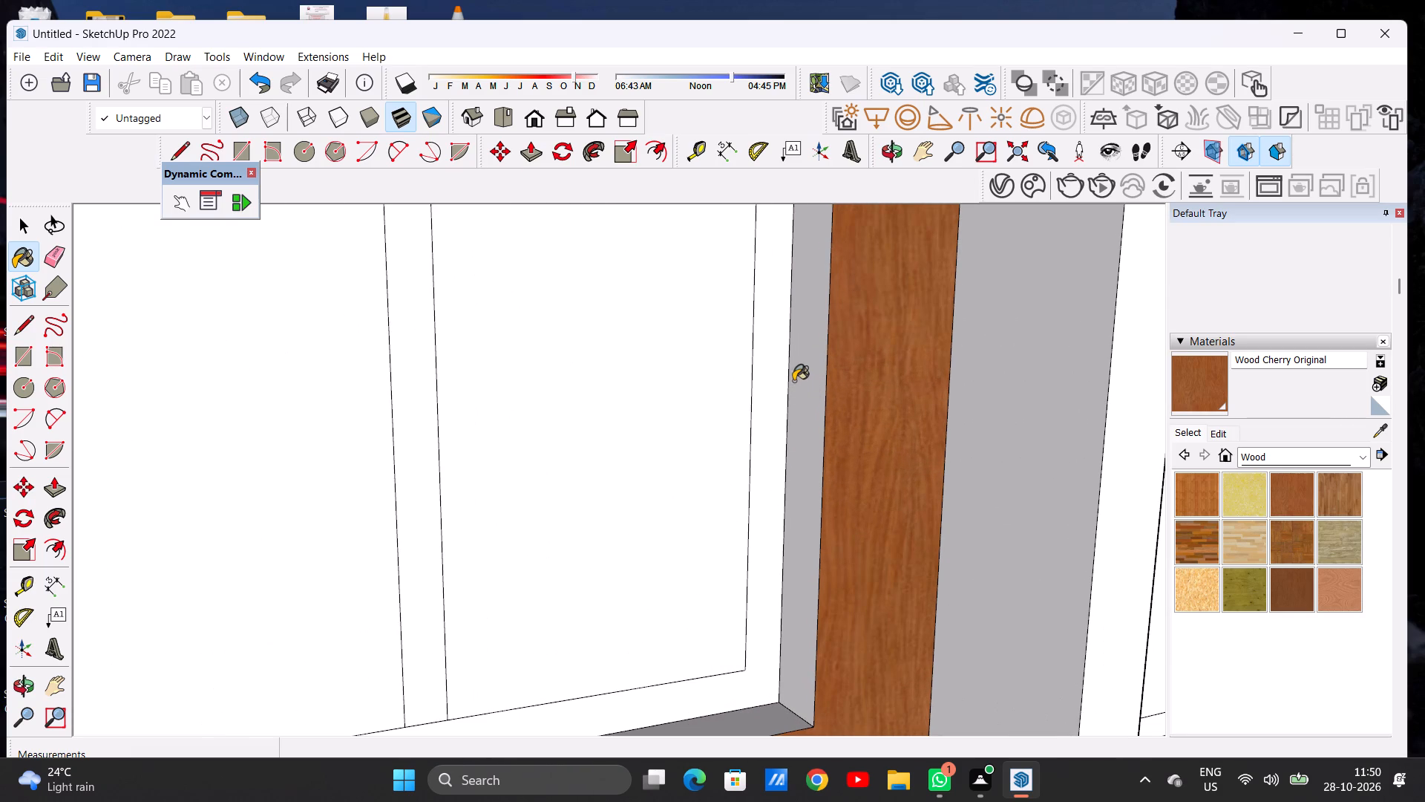
scroll(774, 307, "down", 12)
middle_click_drag(741, 407, 741, 494)
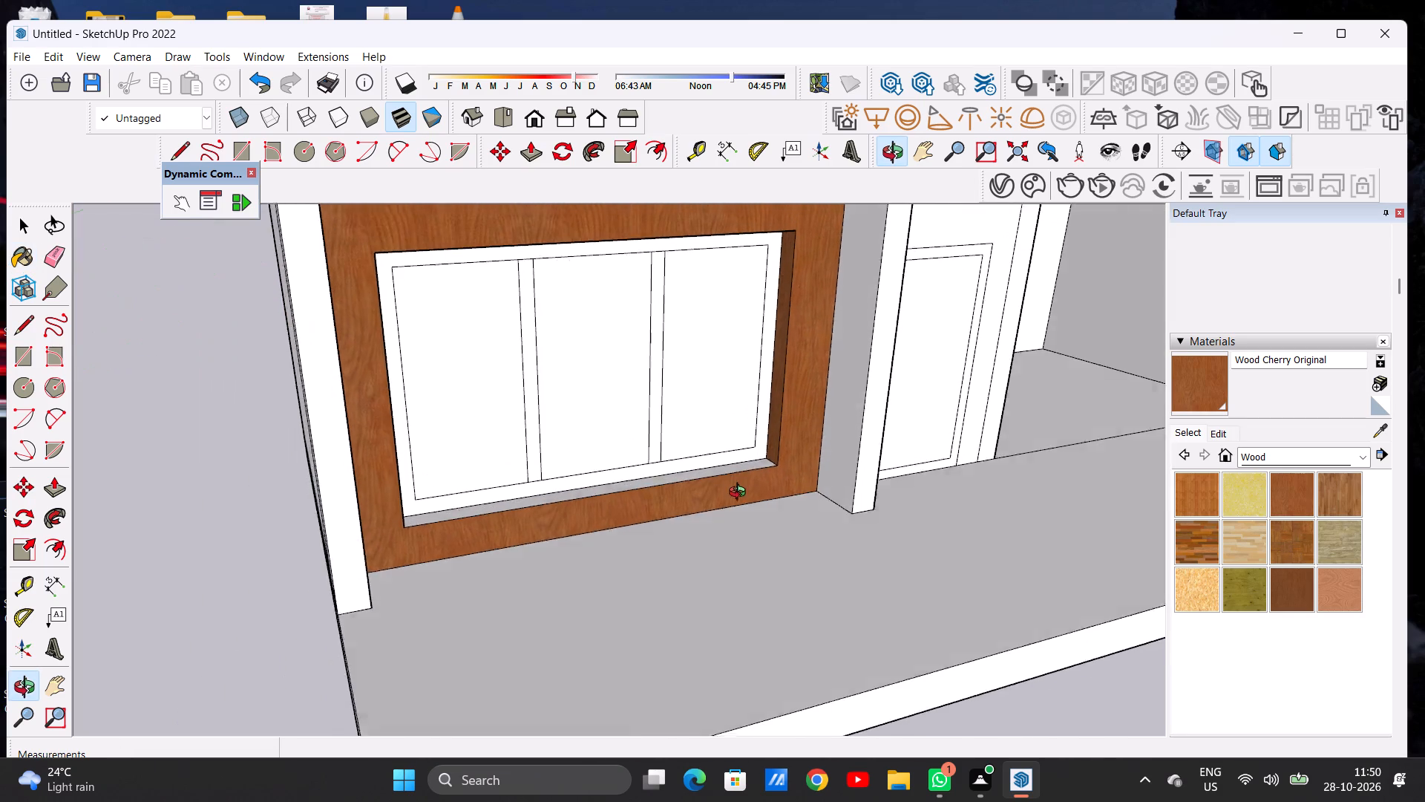
middle_click_drag(741, 494, 741, 495)
scroll(745, 471, "up", 7)
scroll(745, 471, "down", 1)
scroll(756, 464, "up", 5)
scroll(756, 464, "down", 1)
scroll(756, 464, "up", 1)
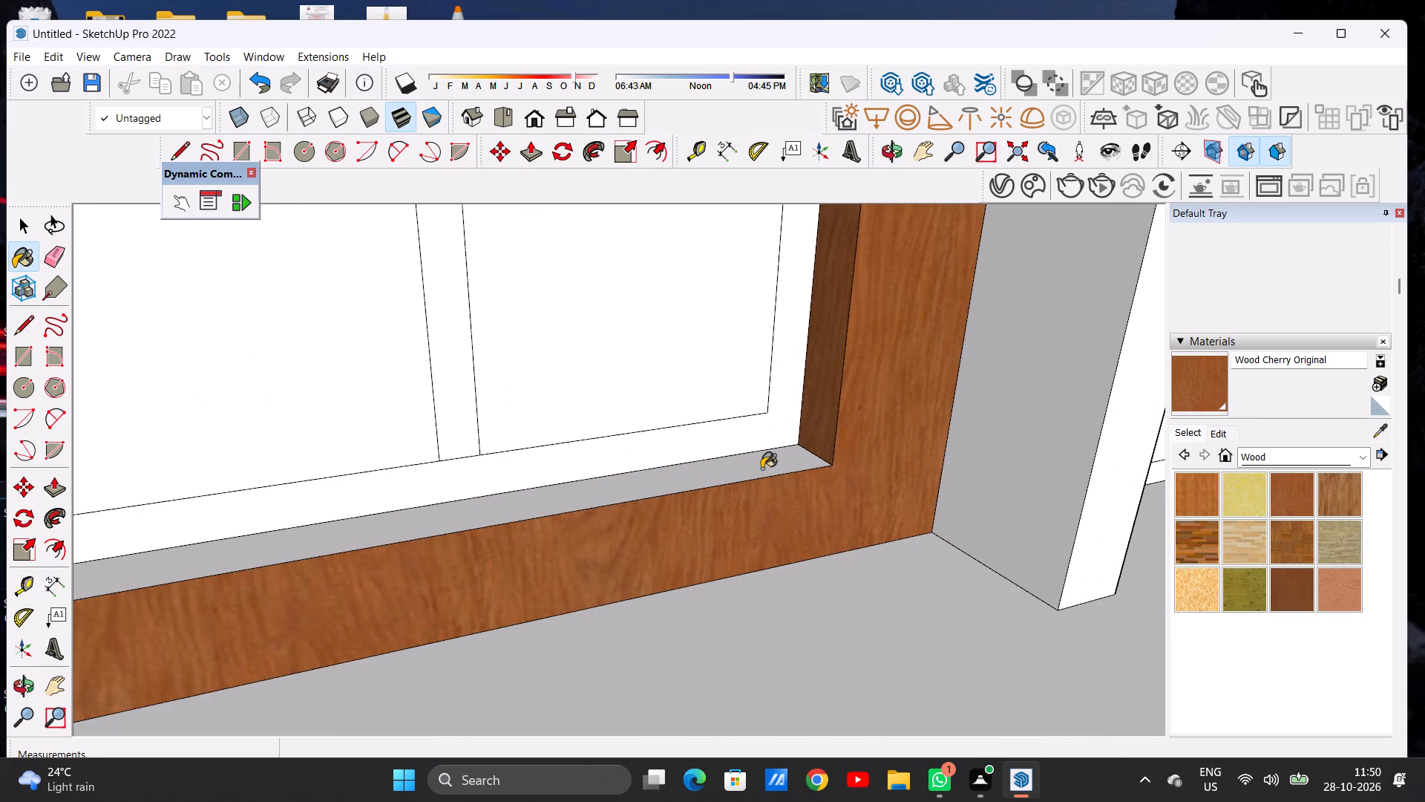
left_click(768, 470)
Examine the wood-finished ground-floor window recess up close and against the rest of the front elevation.
scroll(718, 479, "down", 1)
scroll(721, 477, "up", 1)
scroll(725, 475, "down", 2)
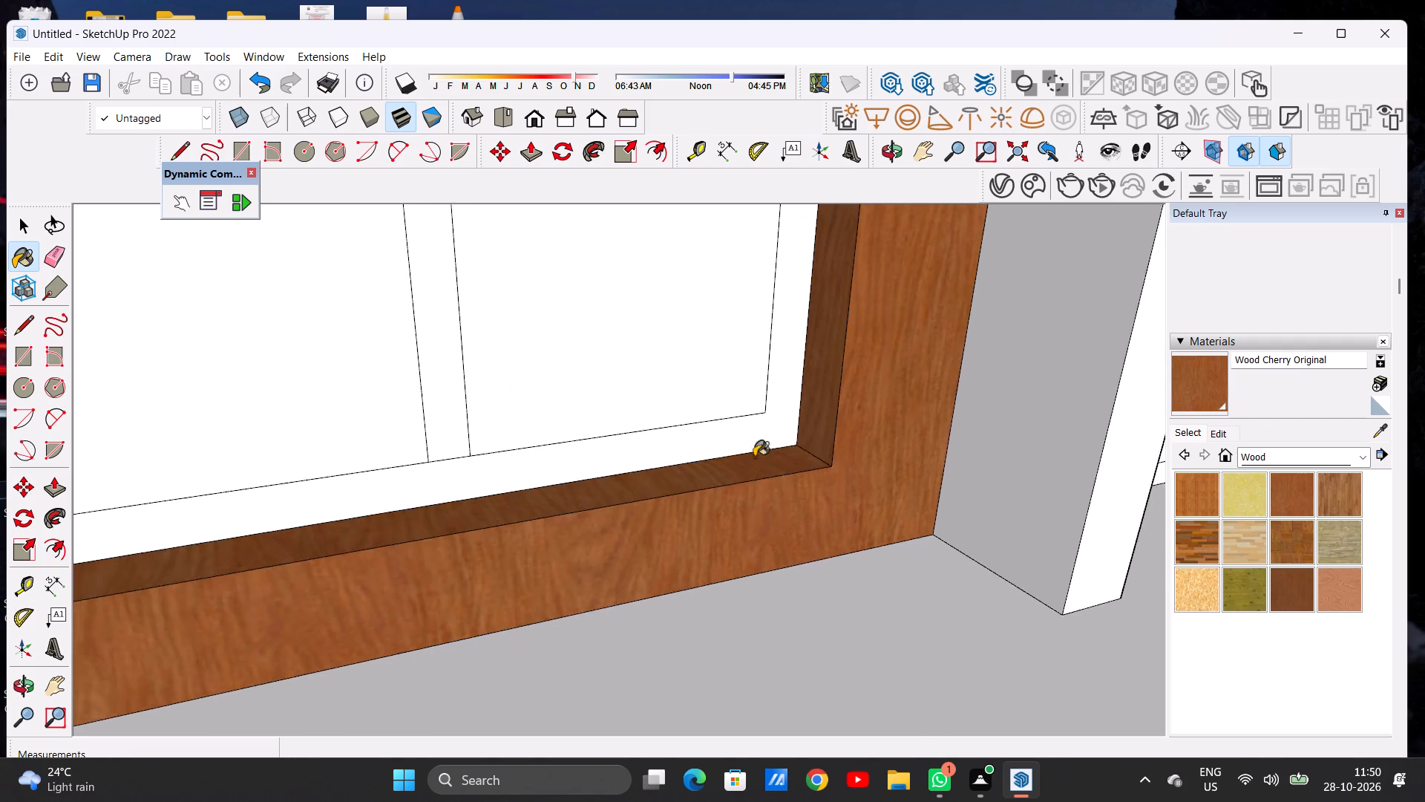
scroll(754, 457, "down", 5)
scroll(779, 438, "up", 1)
scroll(779, 438, "down", 10)
middle_click_drag(743, 480, 420, 420)
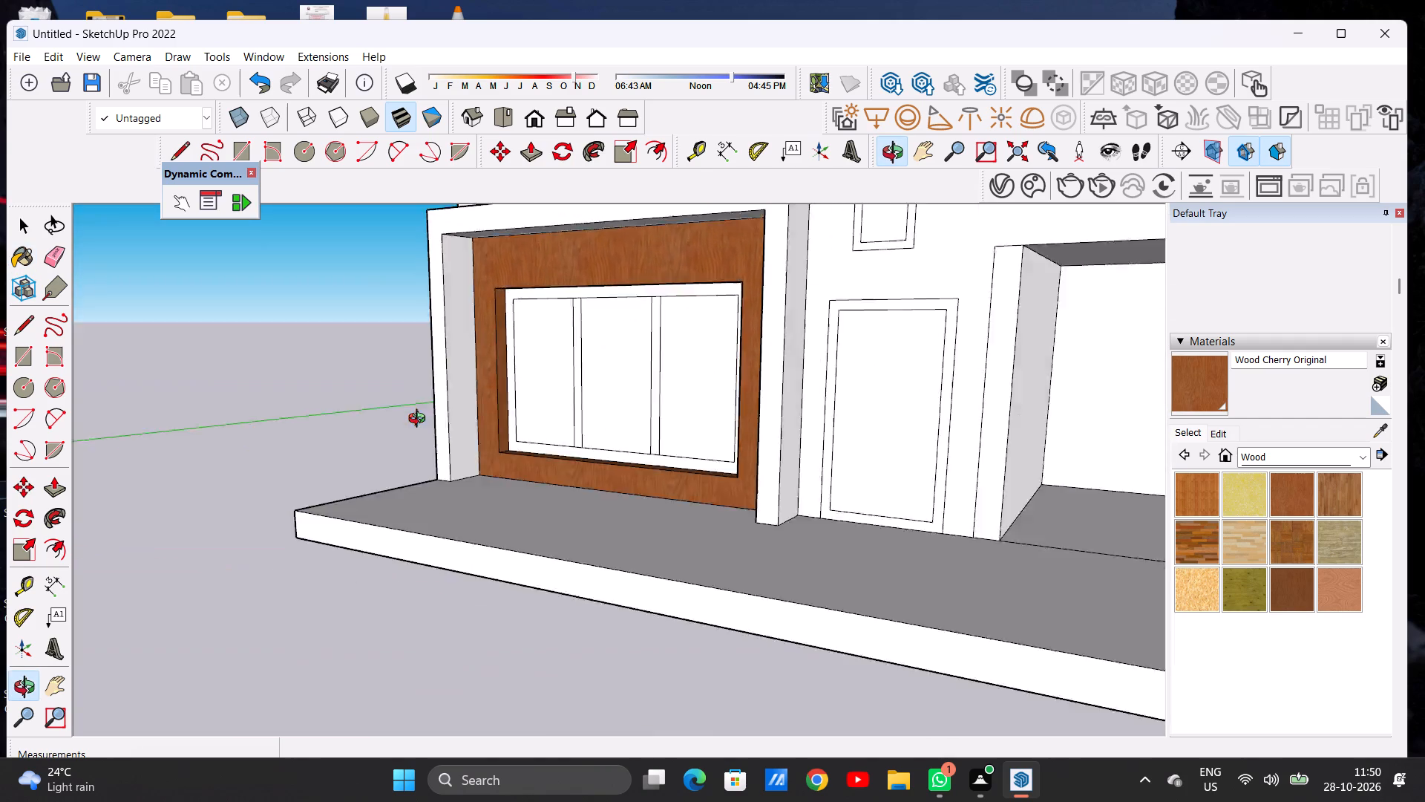
middle_click_drag(420, 420, 583, 376)
scroll(582, 458, "down", 7)
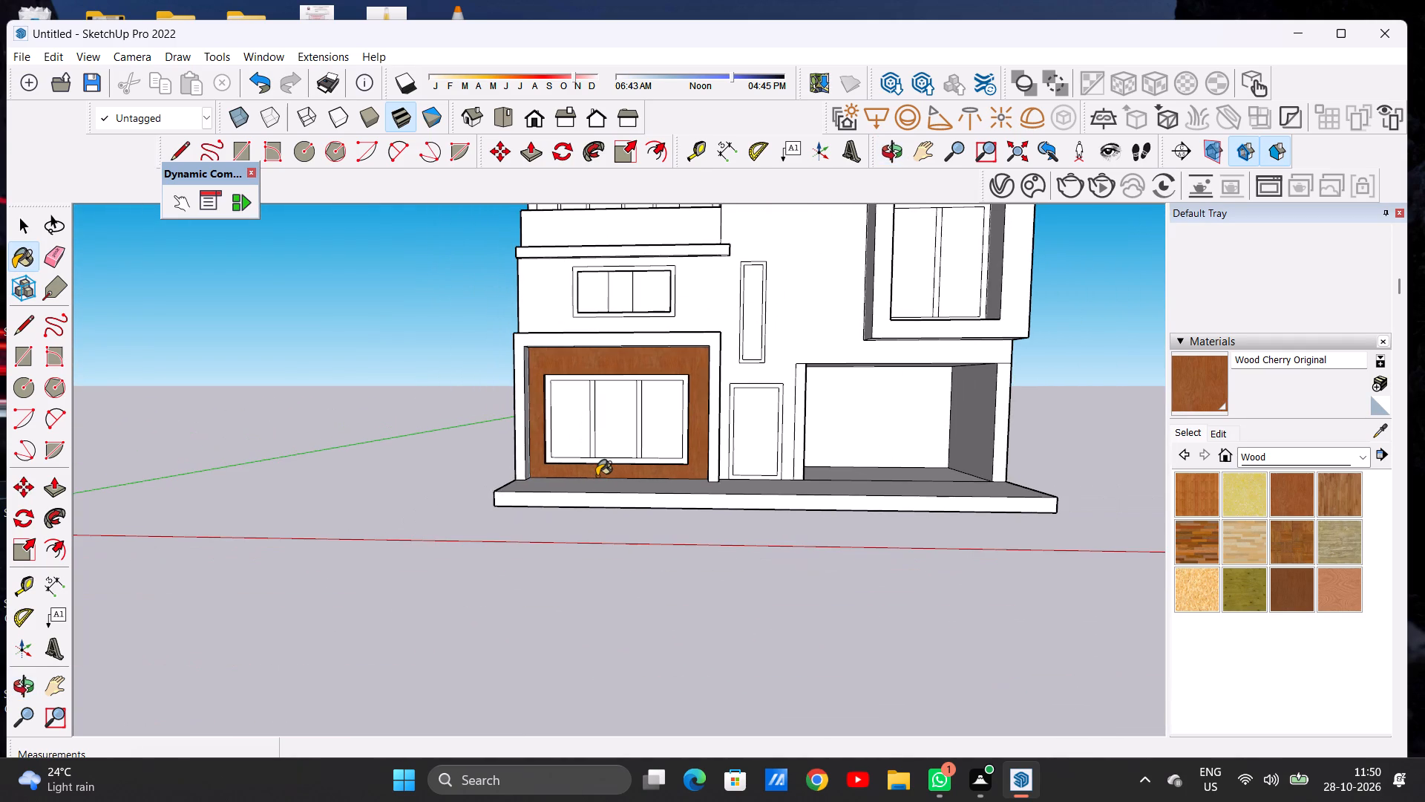
scroll(671, 461, "up", 2)
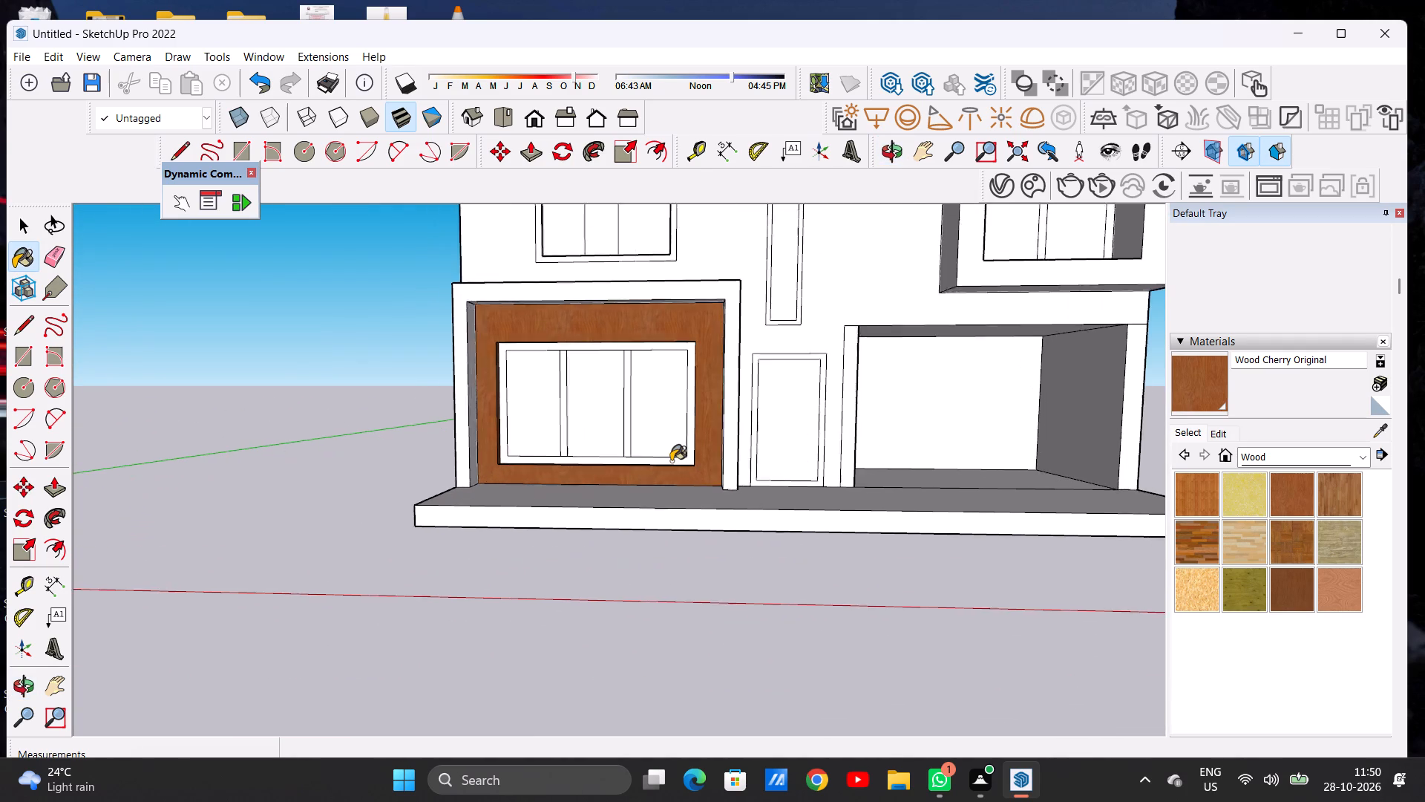
scroll(671, 461, "up", 2)
scroll(671, 461, "down", 1)
scroll(671, 461, "up", 1)
scroll(671, 461, "down", 1)
scroll(611, 461, "down", 5)
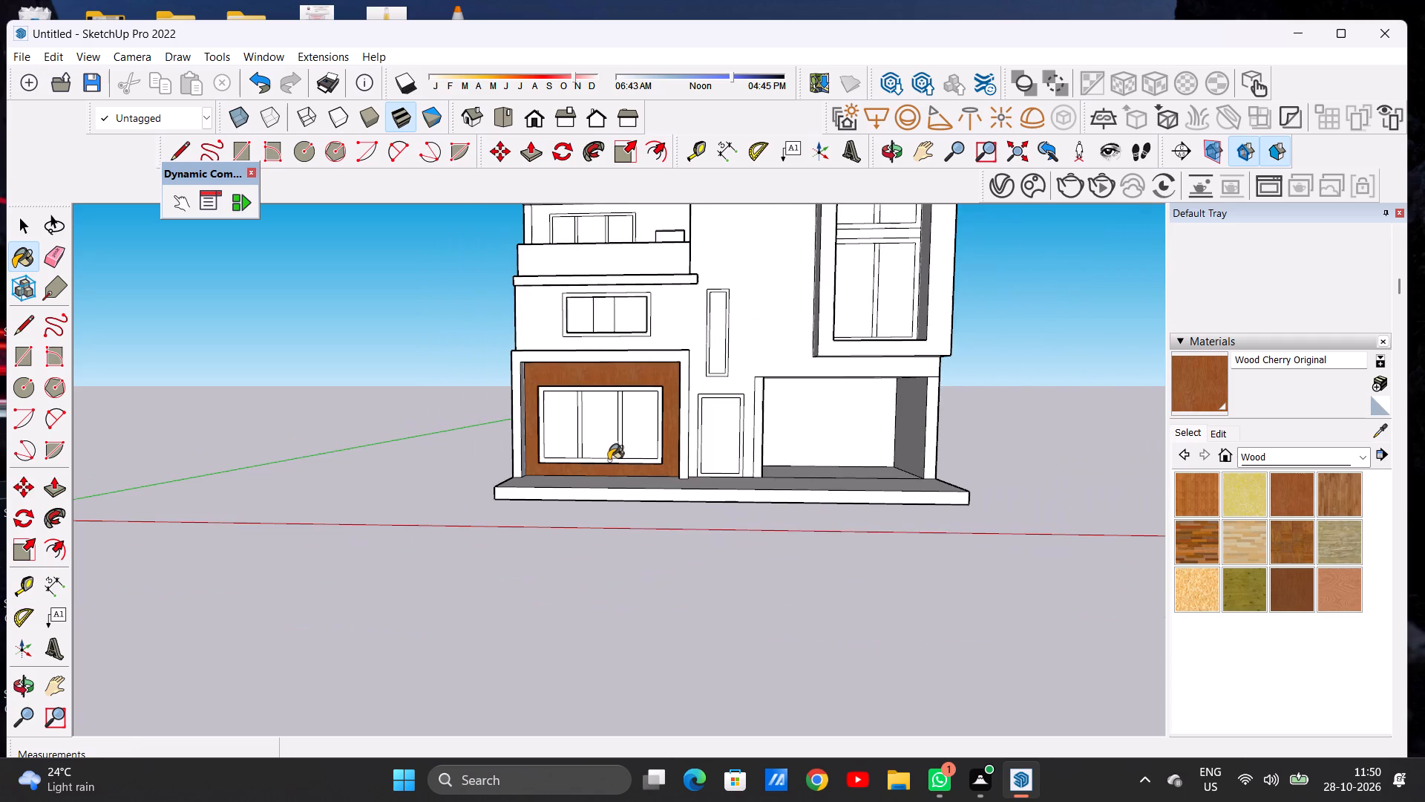
scroll(726, 436, "up", 6)
scroll(763, 456, "down", 6)
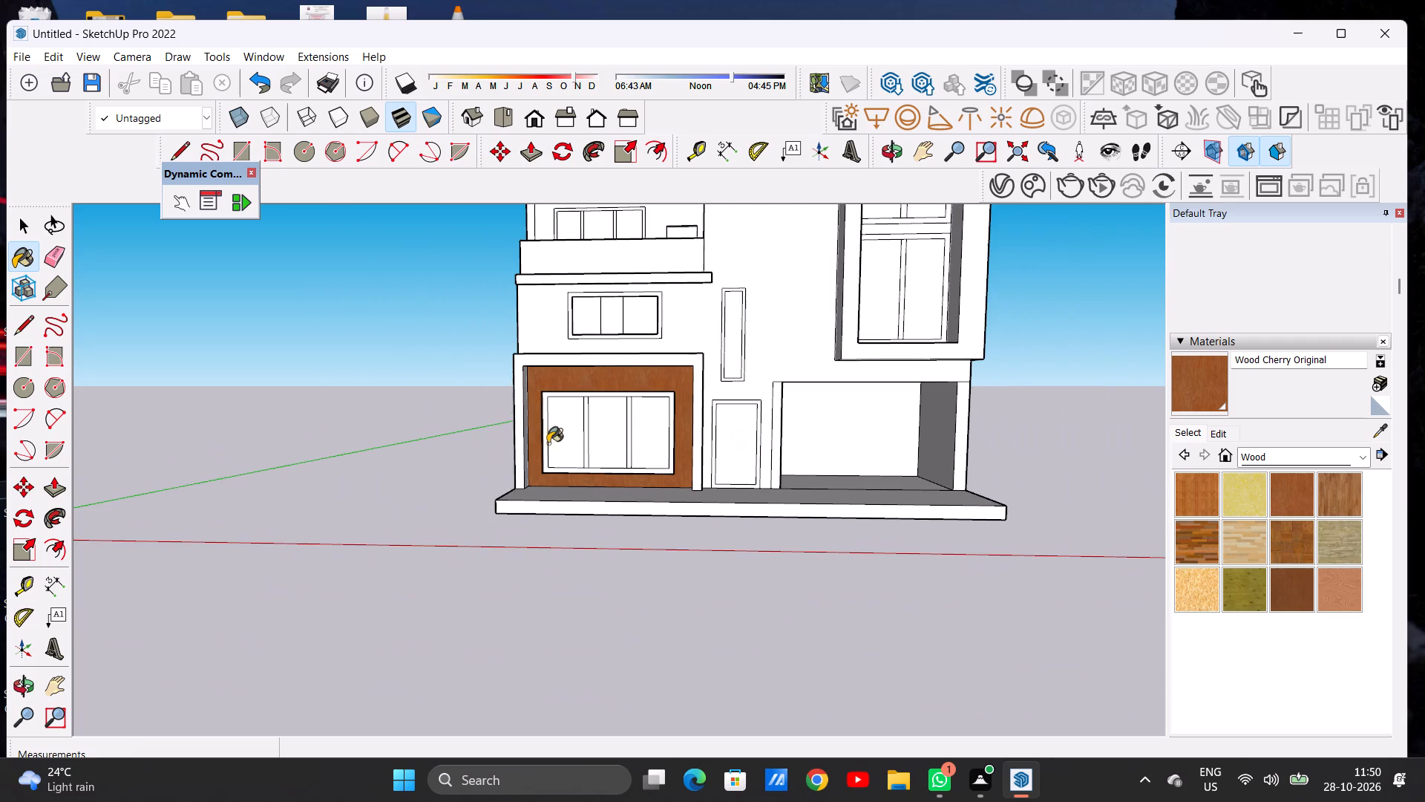
scroll(597, 414, "up", 9)
key("space")
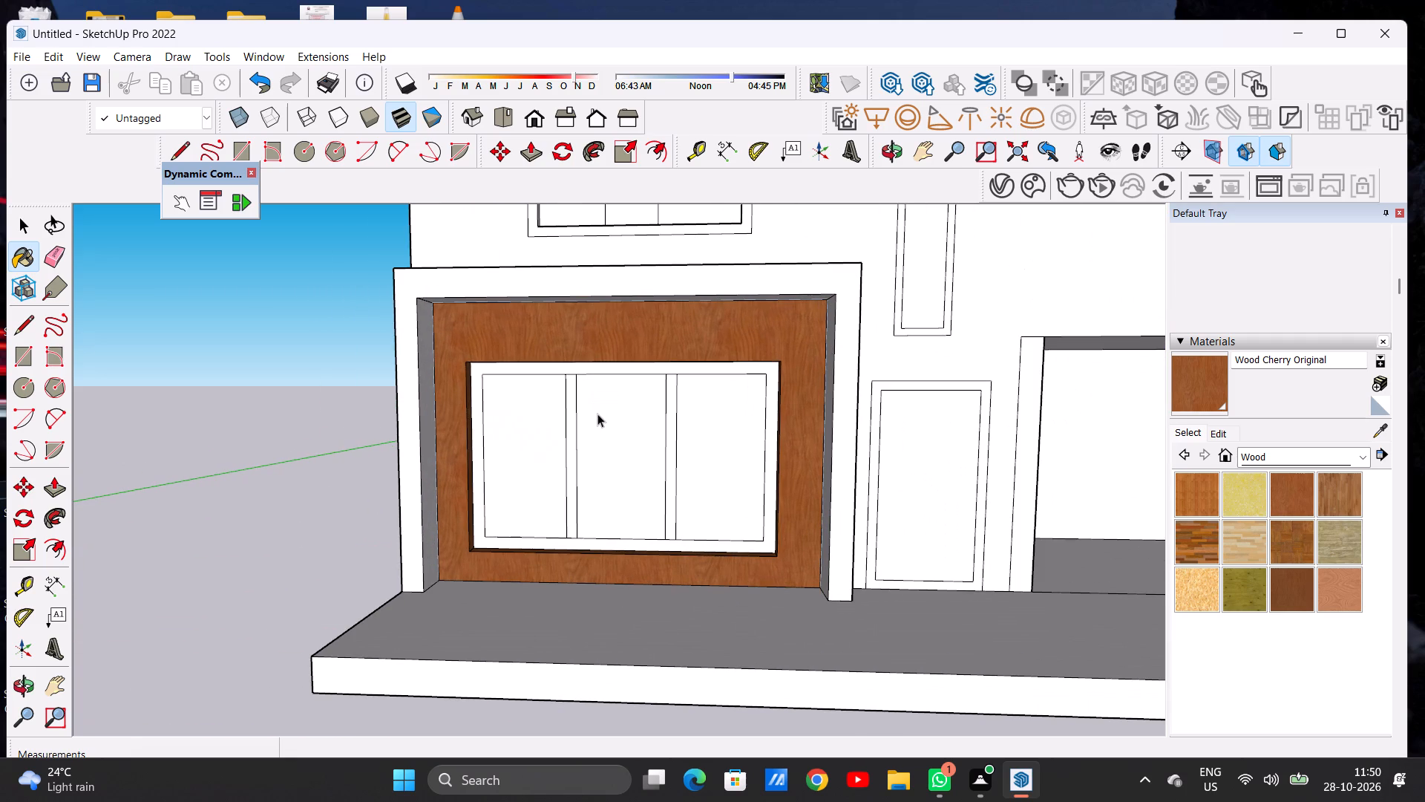
scroll(565, 469, "down", 4)
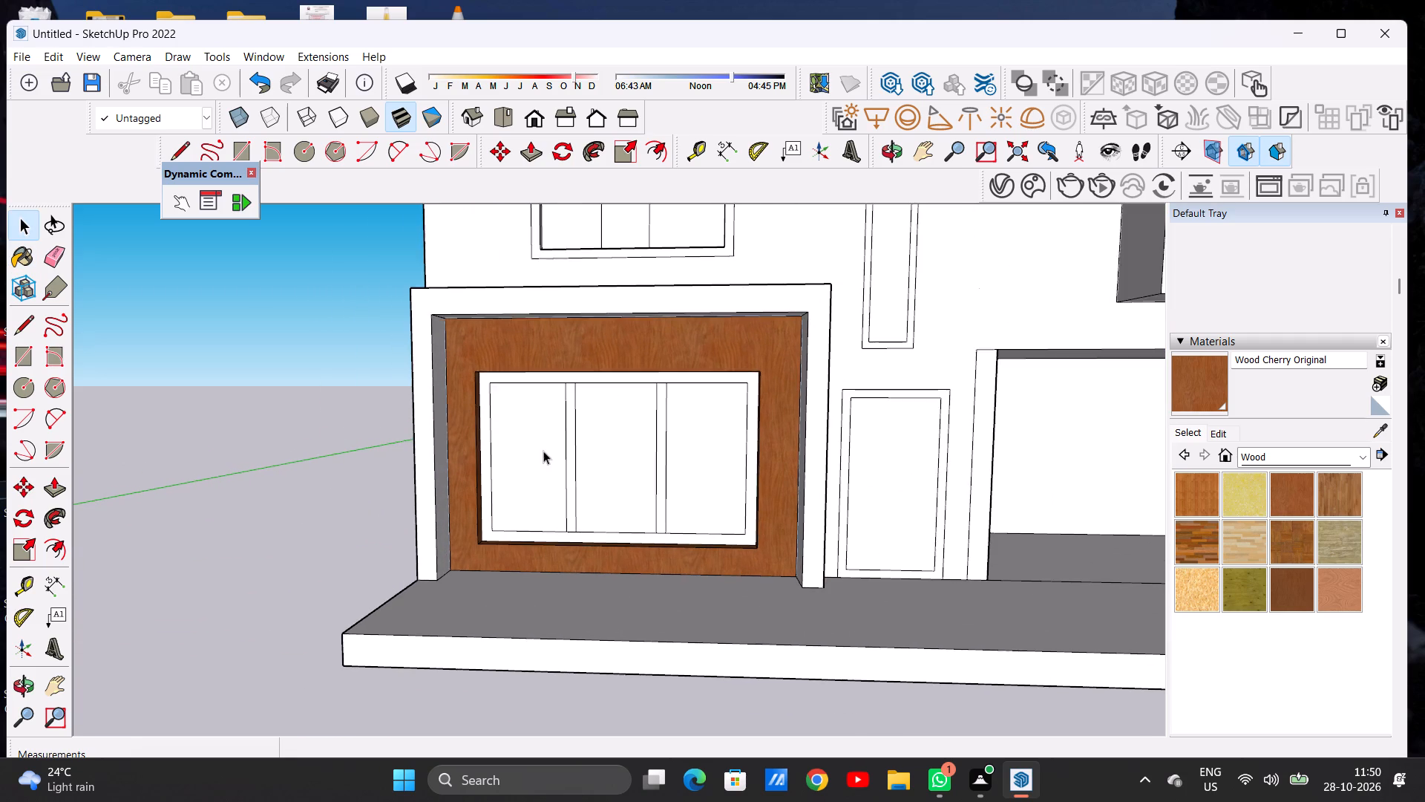
scroll(543, 451, "down", 5)
scroll(543, 451, "up", 1)
scroll(543, 451, "down", 6)
scroll(612, 425, "up", 11)
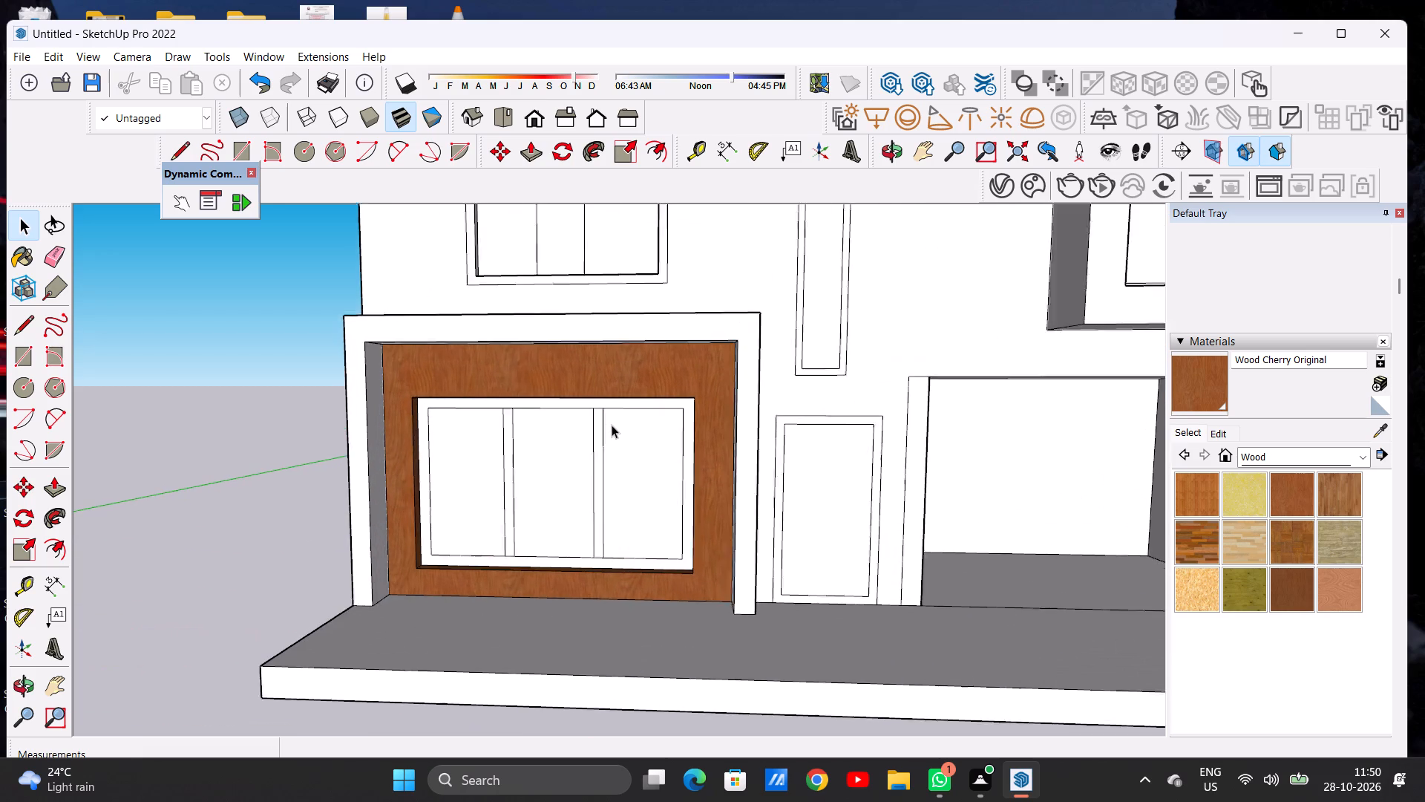
scroll(612, 425, "up", 1)
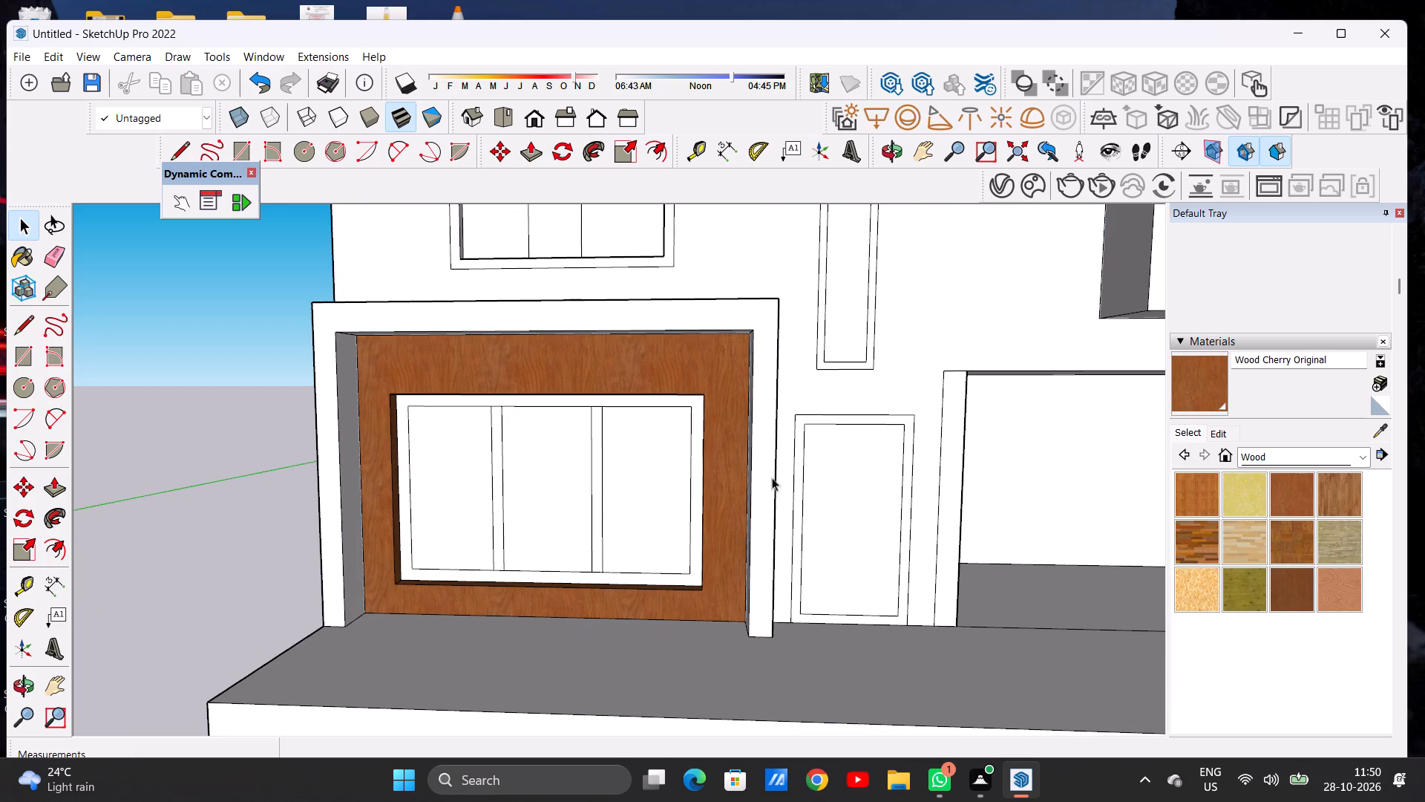
Paint the frame of the ground-floor window with Wood Veneer 01 from the Wood materials.
left_click(1291, 454)
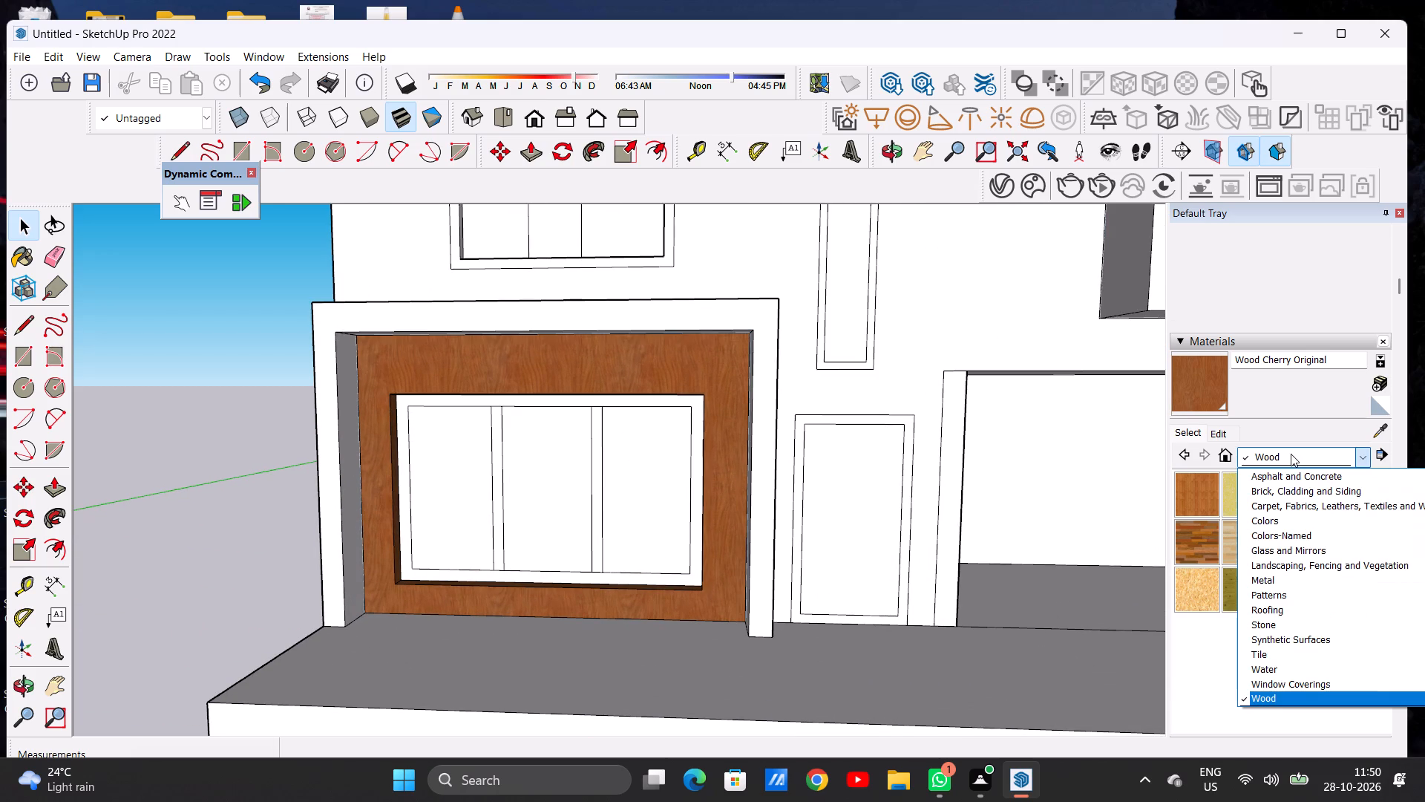
left_click(1275, 700)
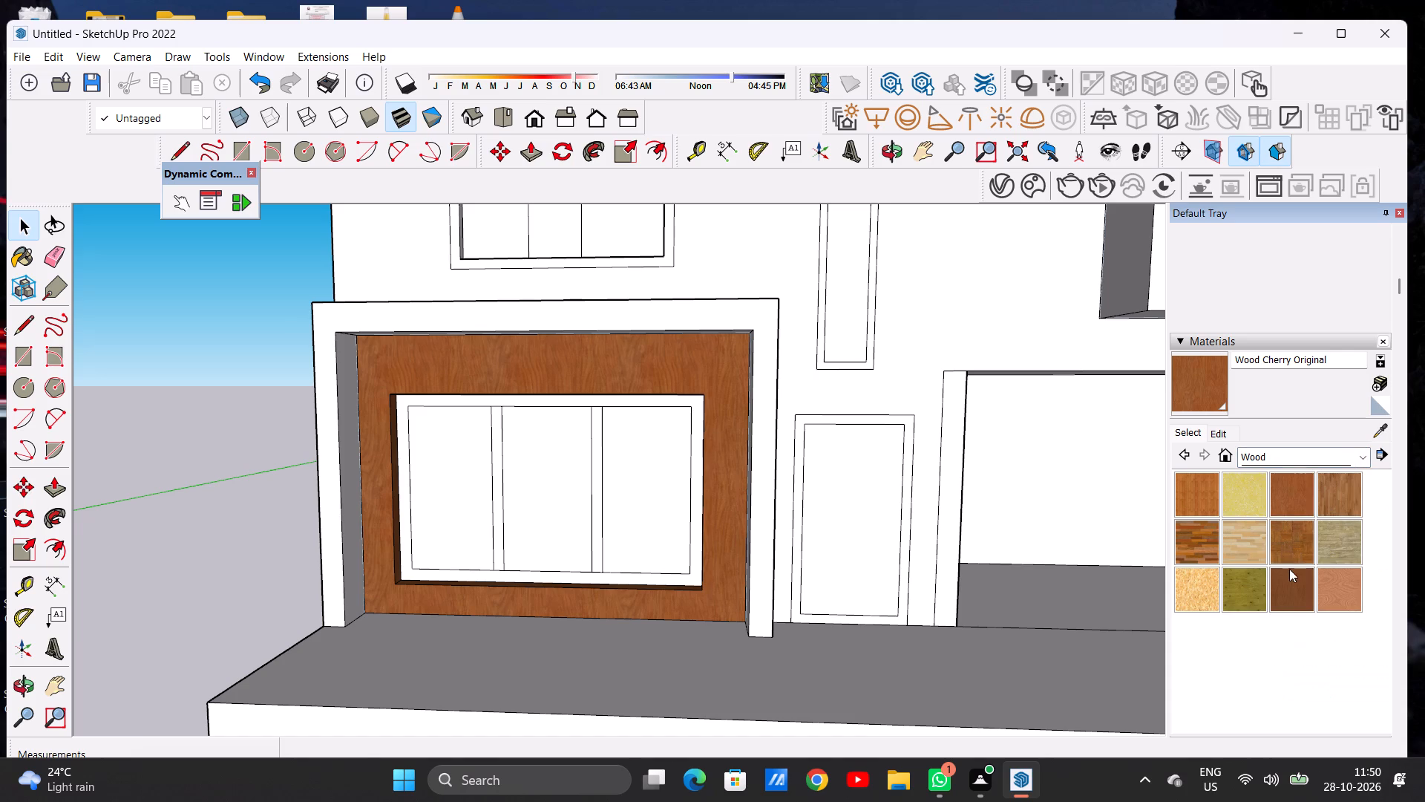
left_click(1284, 585)
scroll(667, 421, "up", 4)
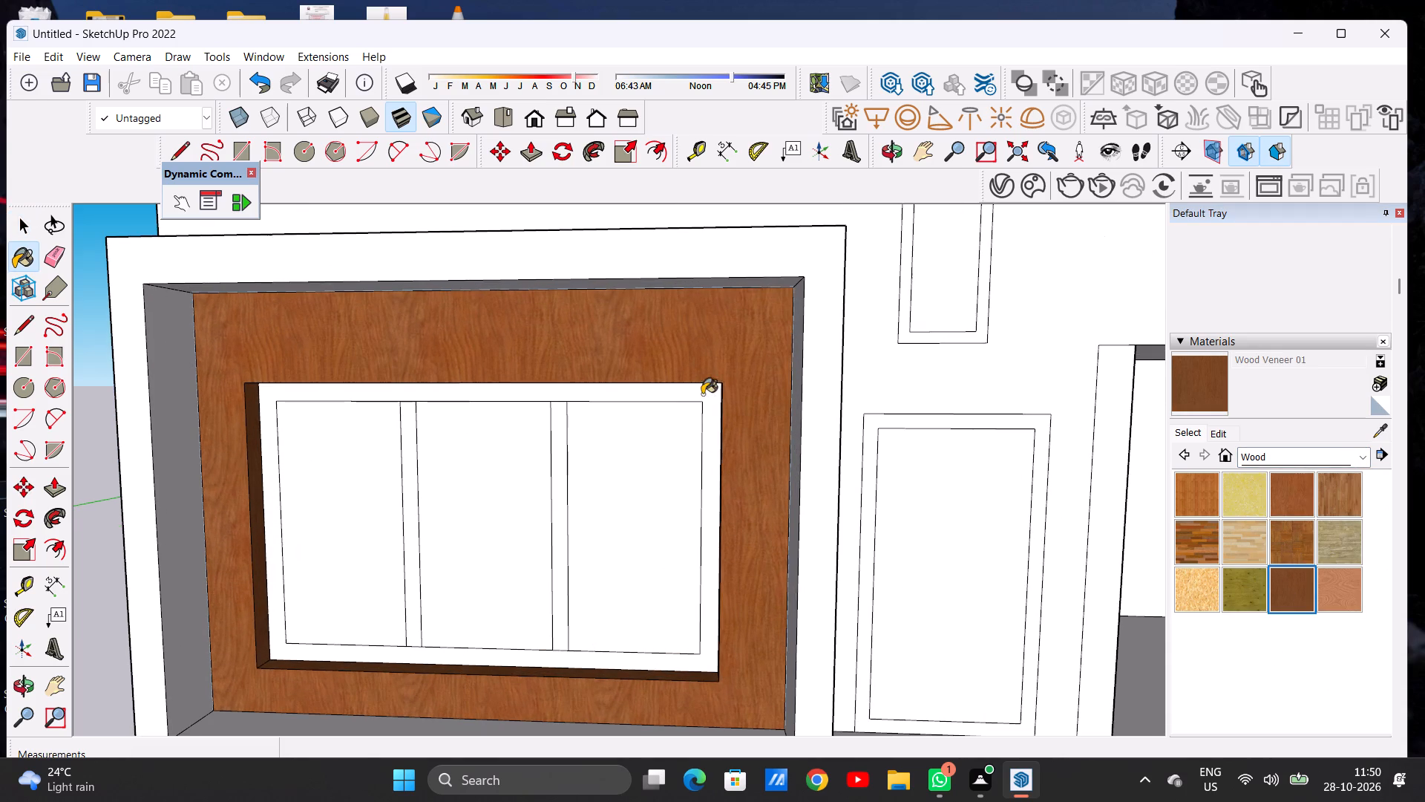
left_click(706, 395)
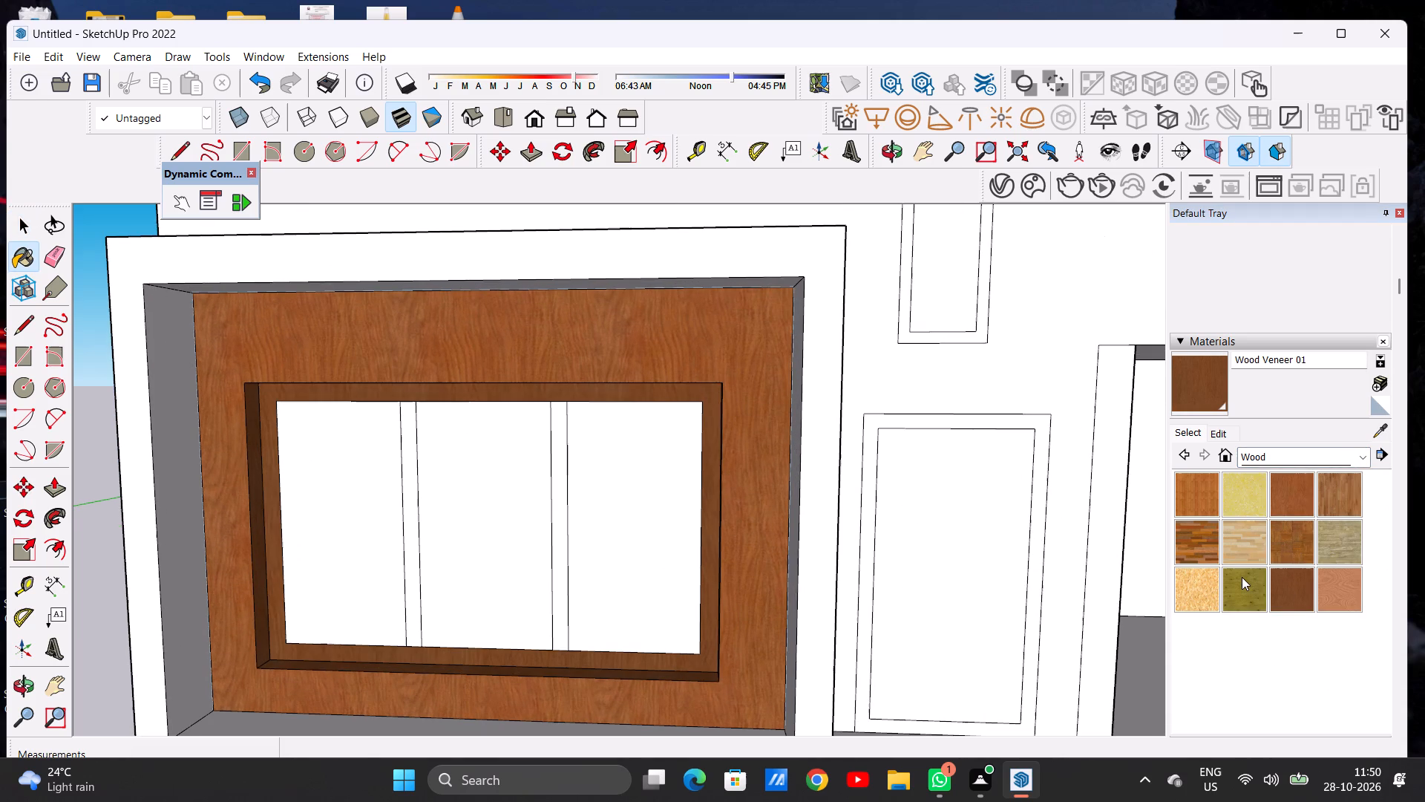
Darken the Wood Veneer 01 material to a deep brown by lowering its colour brightness.
left_click(1211, 436)
left_click(1265, 544)
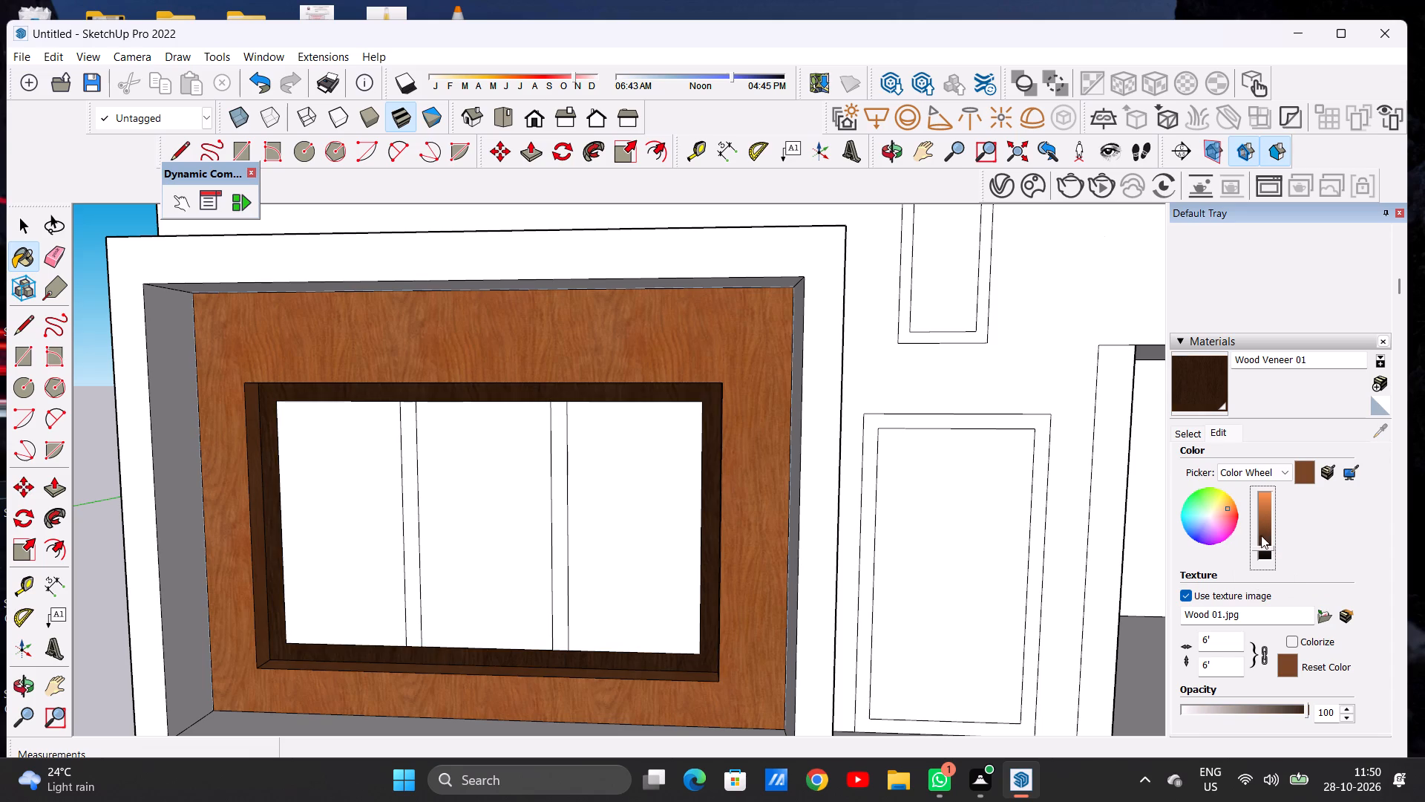
left_click(1262, 540)
Paint the two vertical mullions of the ground-floor window with the darkened Wood Veneer 01.
scroll(870, 489, "down", 7)
scroll(491, 564, "up", 1)
scroll(495, 561, "down", 1)
scroll(510, 558, "up", 2)
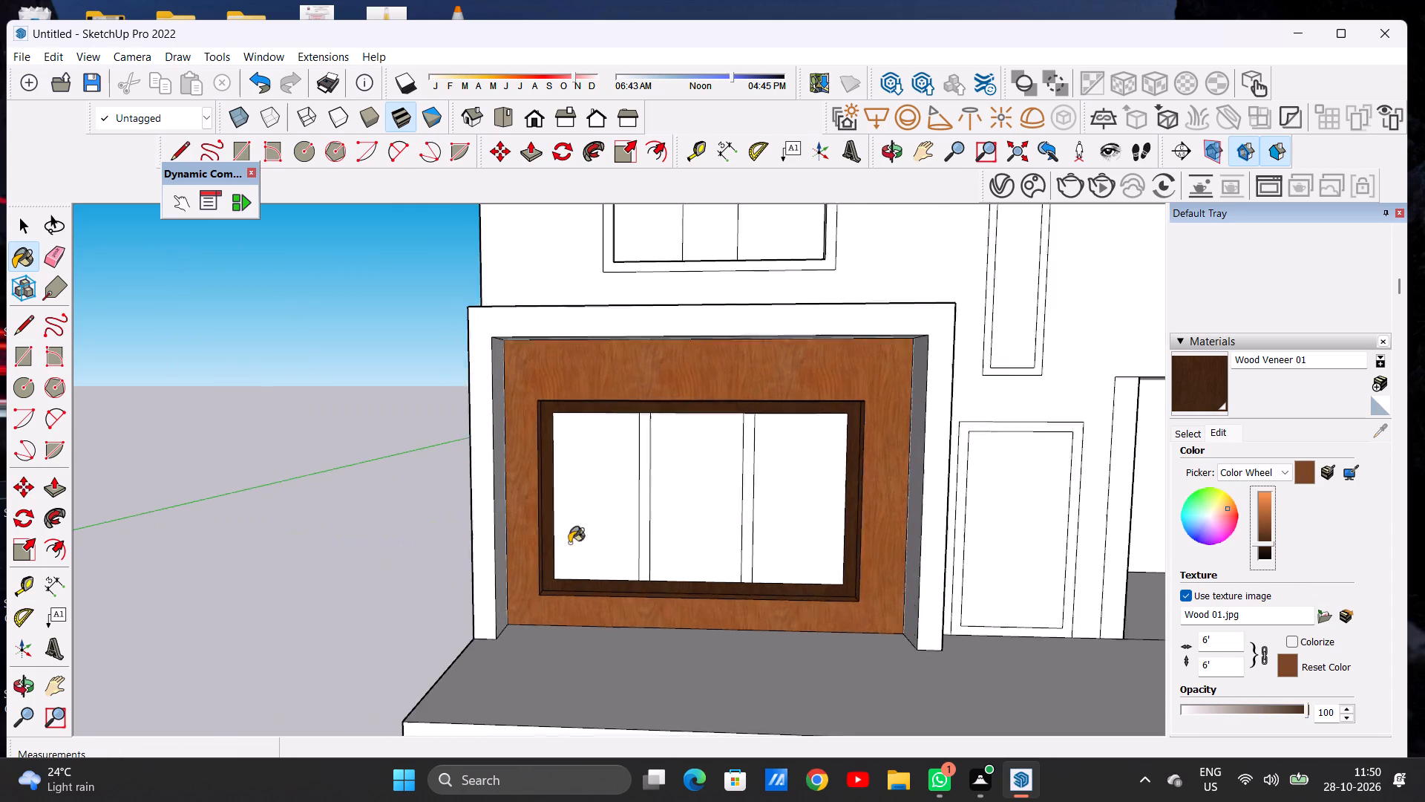
scroll(569, 543, "up", 1)
scroll(641, 524, "up", 3)
scroll(641, 524, "down", 1)
scroll(641, 524, "up", 9)
left_click(652, 529)
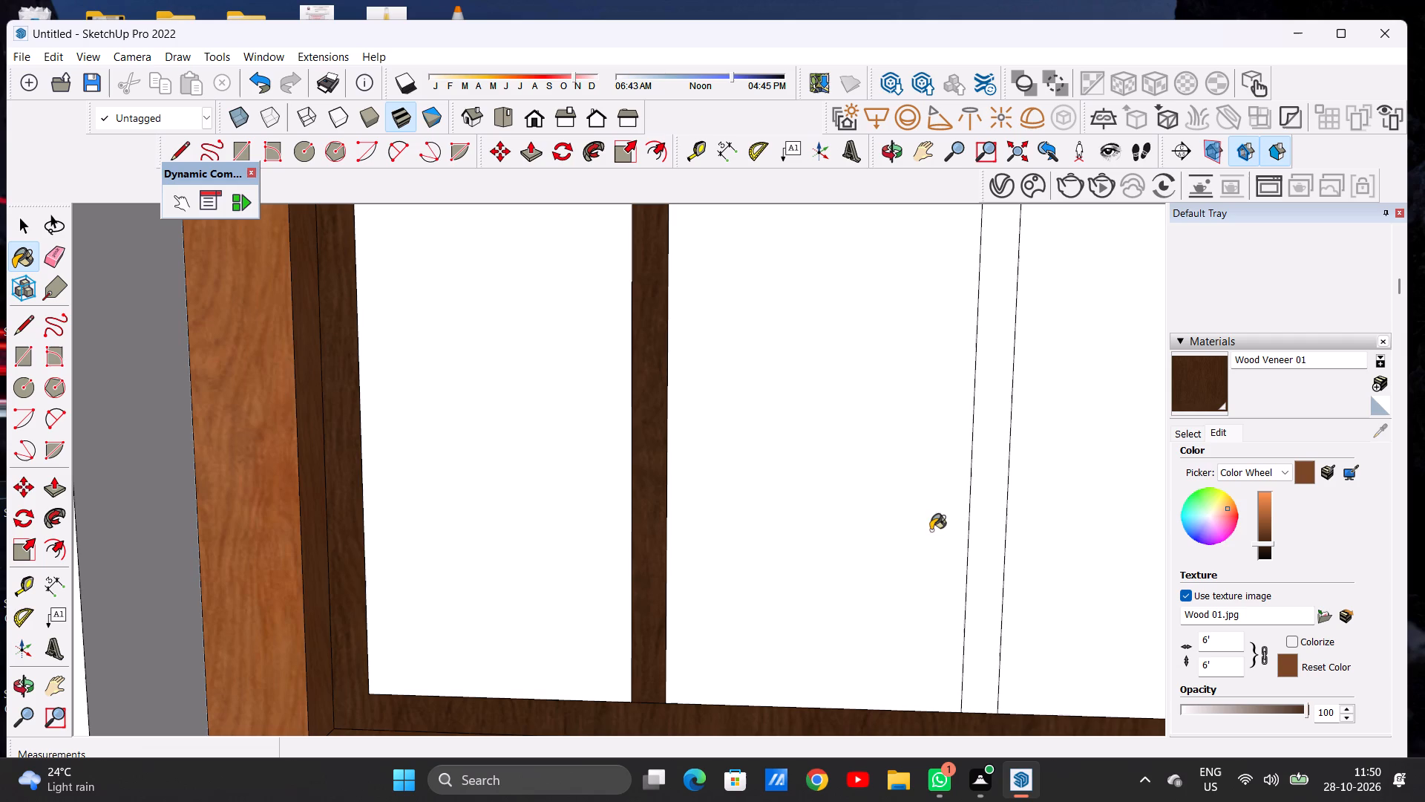
left_click(989, 530)
scroll(692, 562, "down", 1)
scroll(692, 562, "up", 1)
scroll(692, 562, "down", 12)
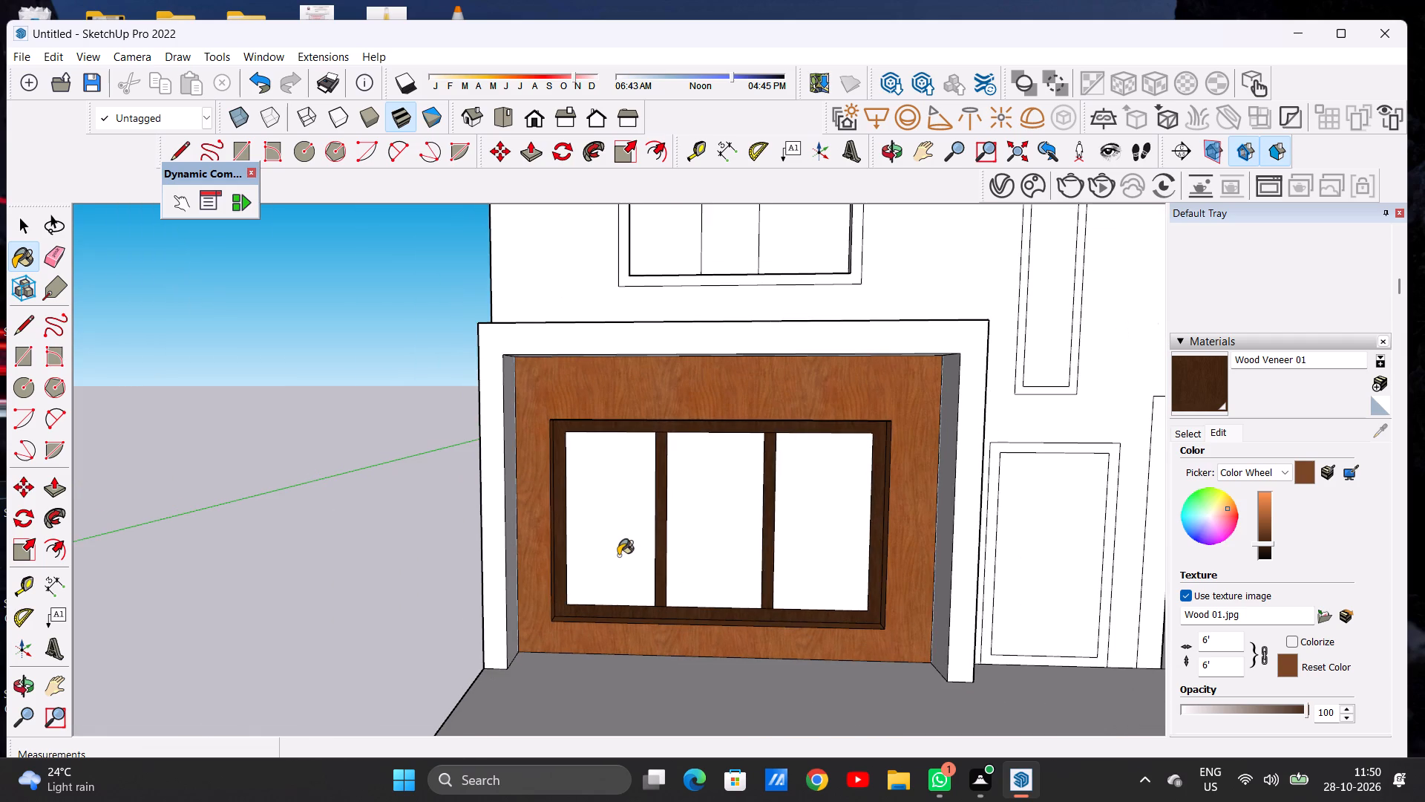
scroll(636, 543, "down", 4)
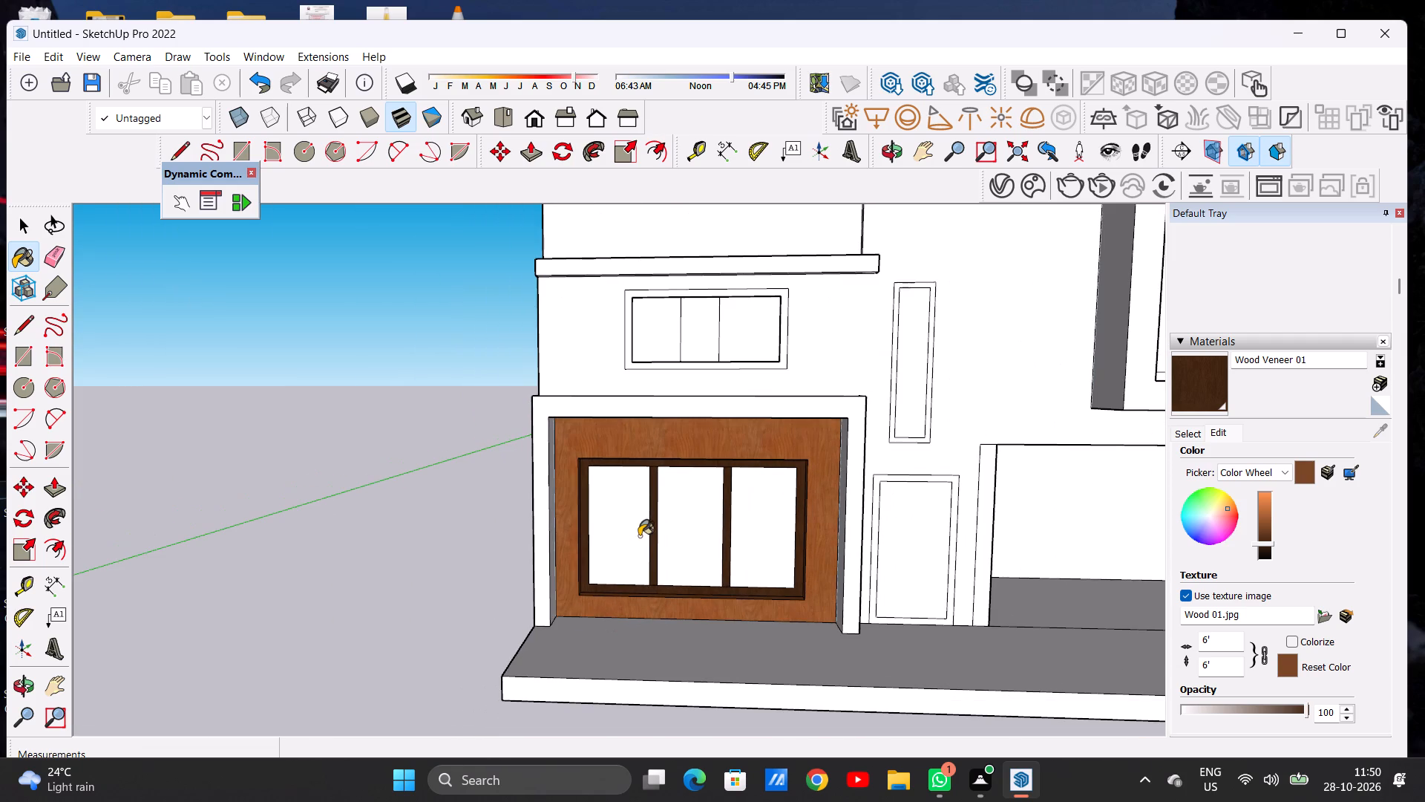
key("space")
Paint the right pane of the ground-floor window with Blinds Vertical Stripe Gray from the Window Coverings materials.
left_click(1188, 434)
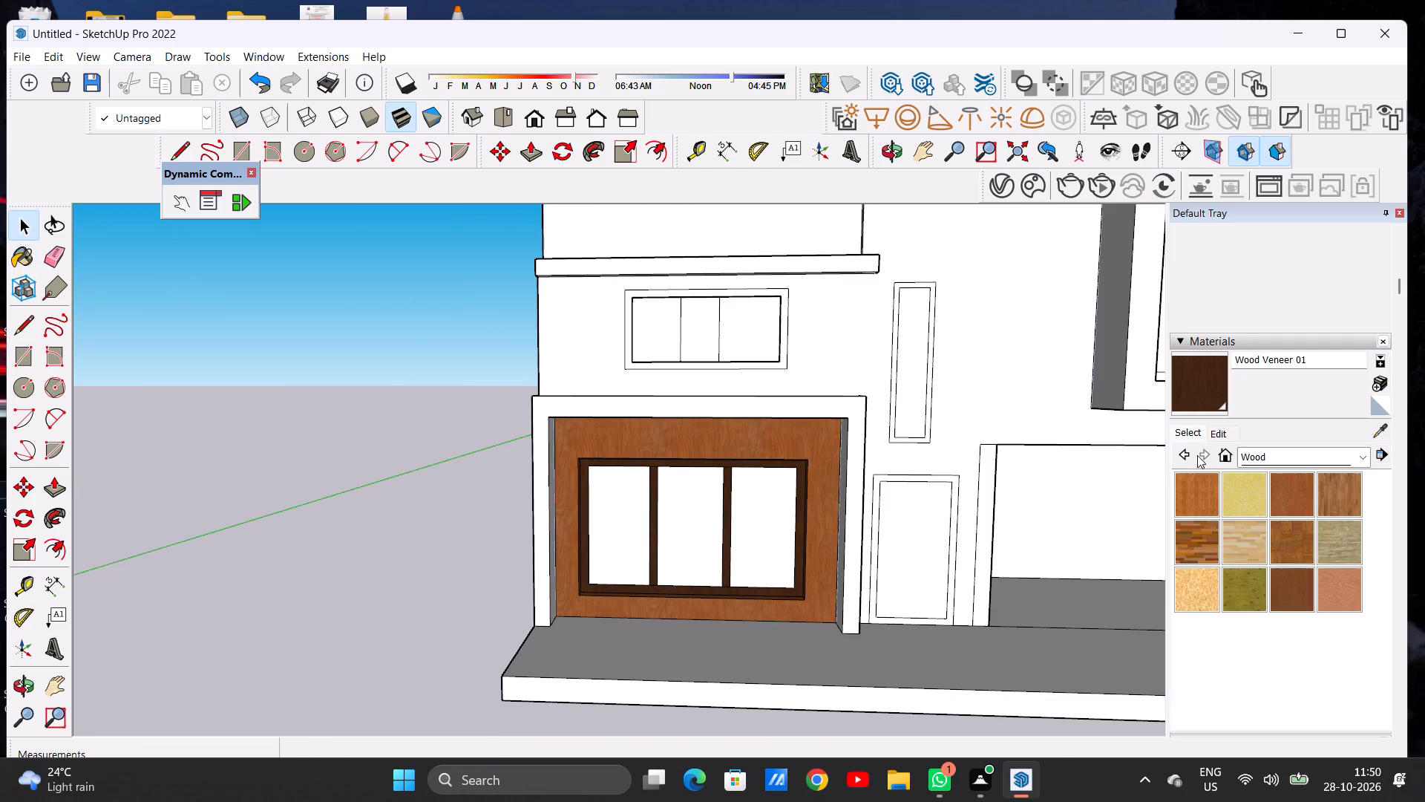
left_click(1251, 454)
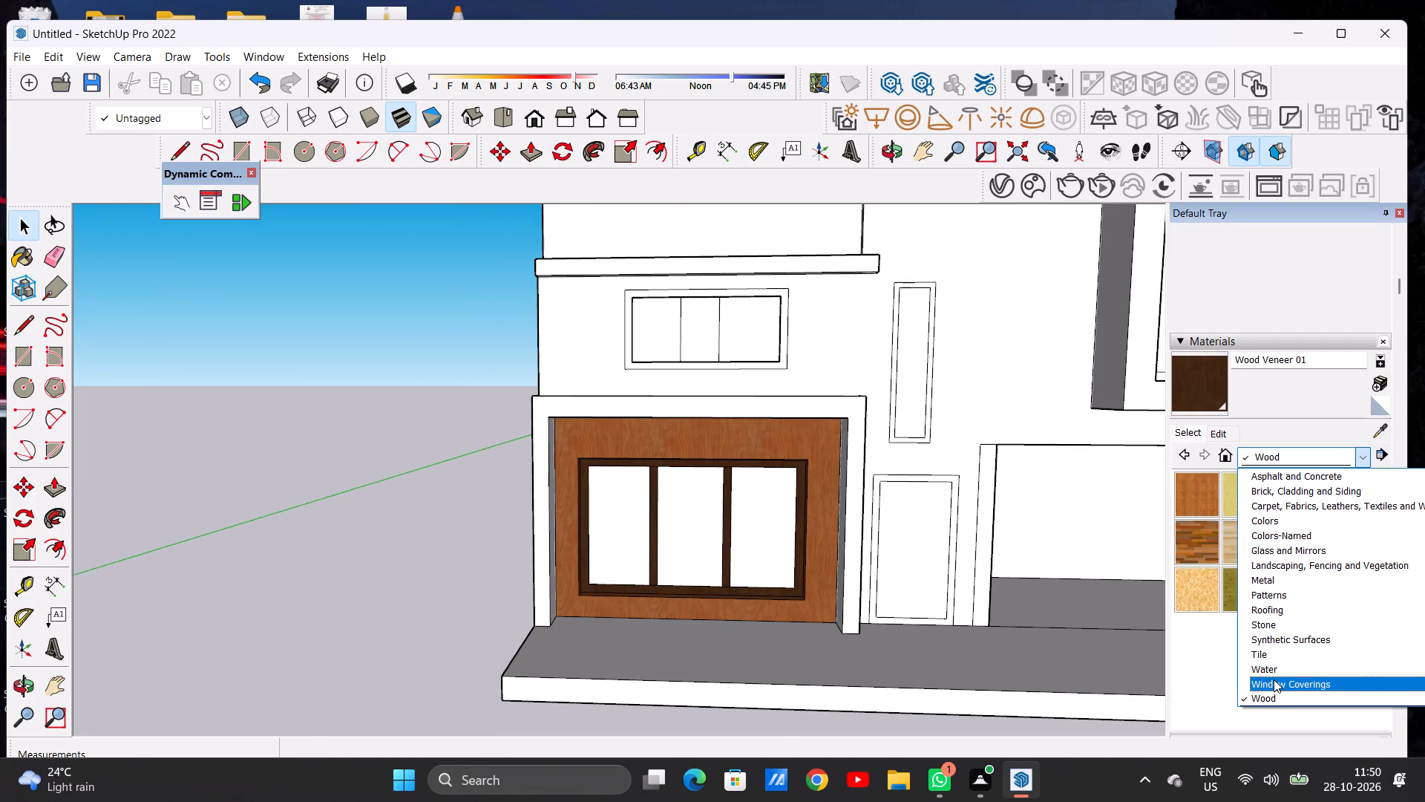
left_click(1274, 679)
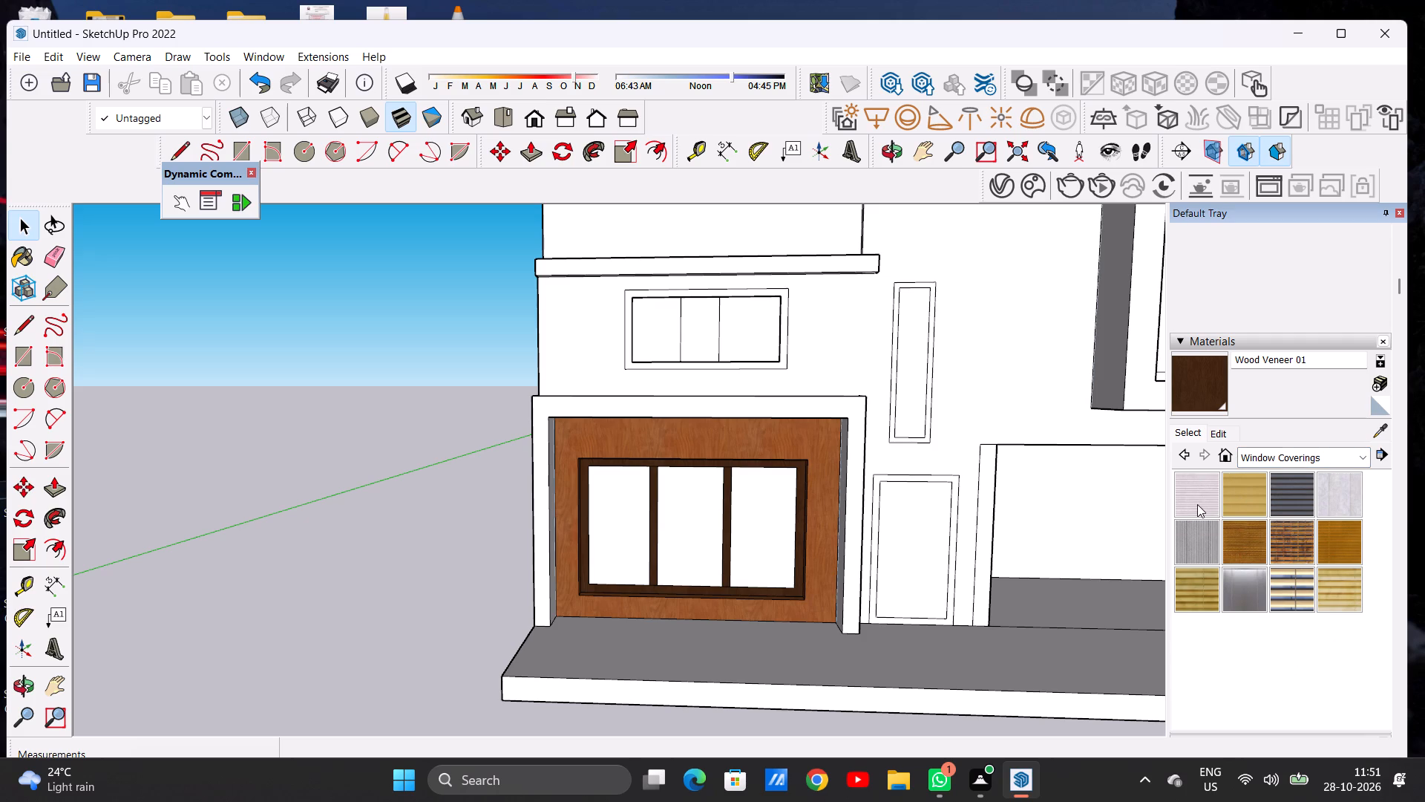
left_click(1204, 544)
scroll(756, 521, "up", 4)
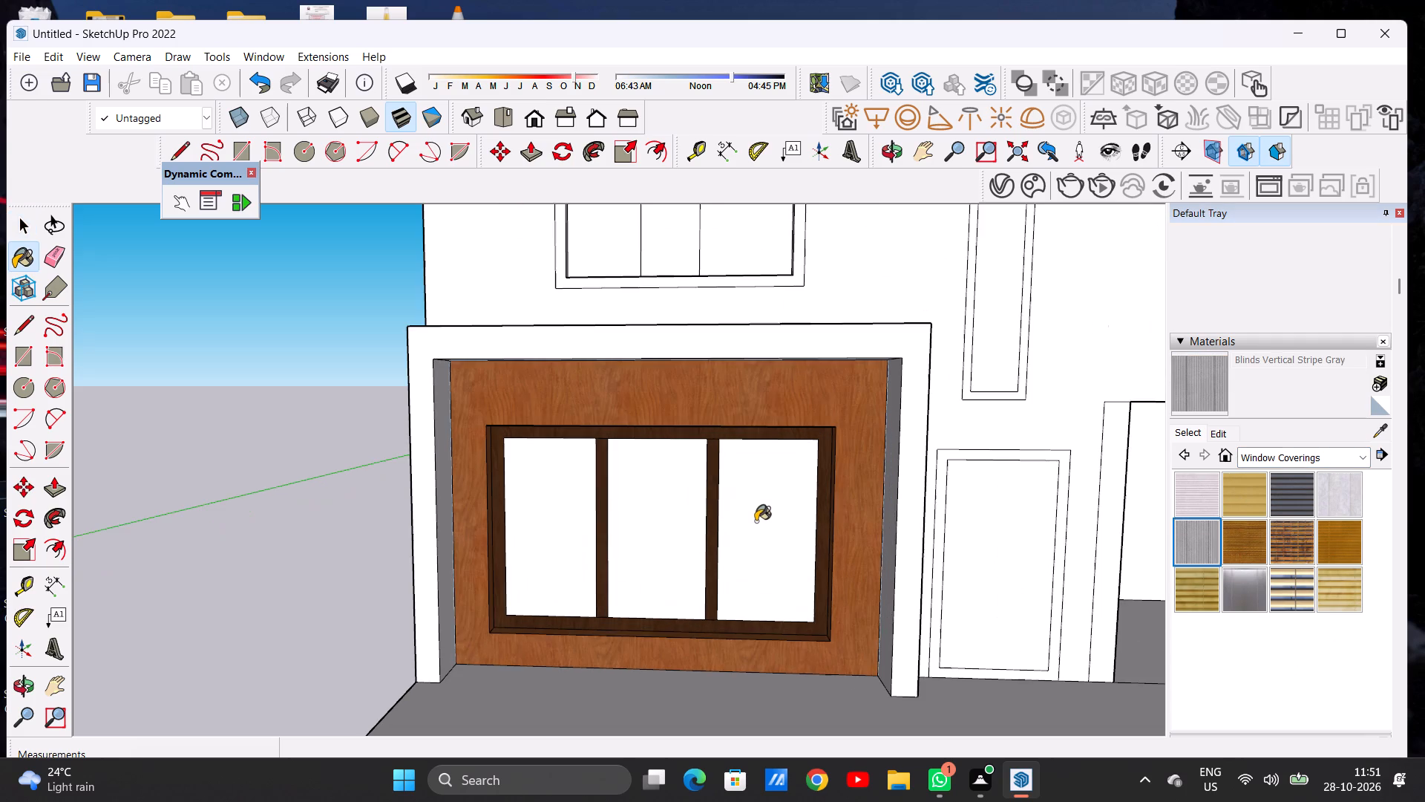
left_click(756, 521)
Lighten the Blinds Vertical Stripe Gray material to near white by raising its colour brightness.
scroll(753, 547, "down", 1)
scroll(753, 547, "up", 6)
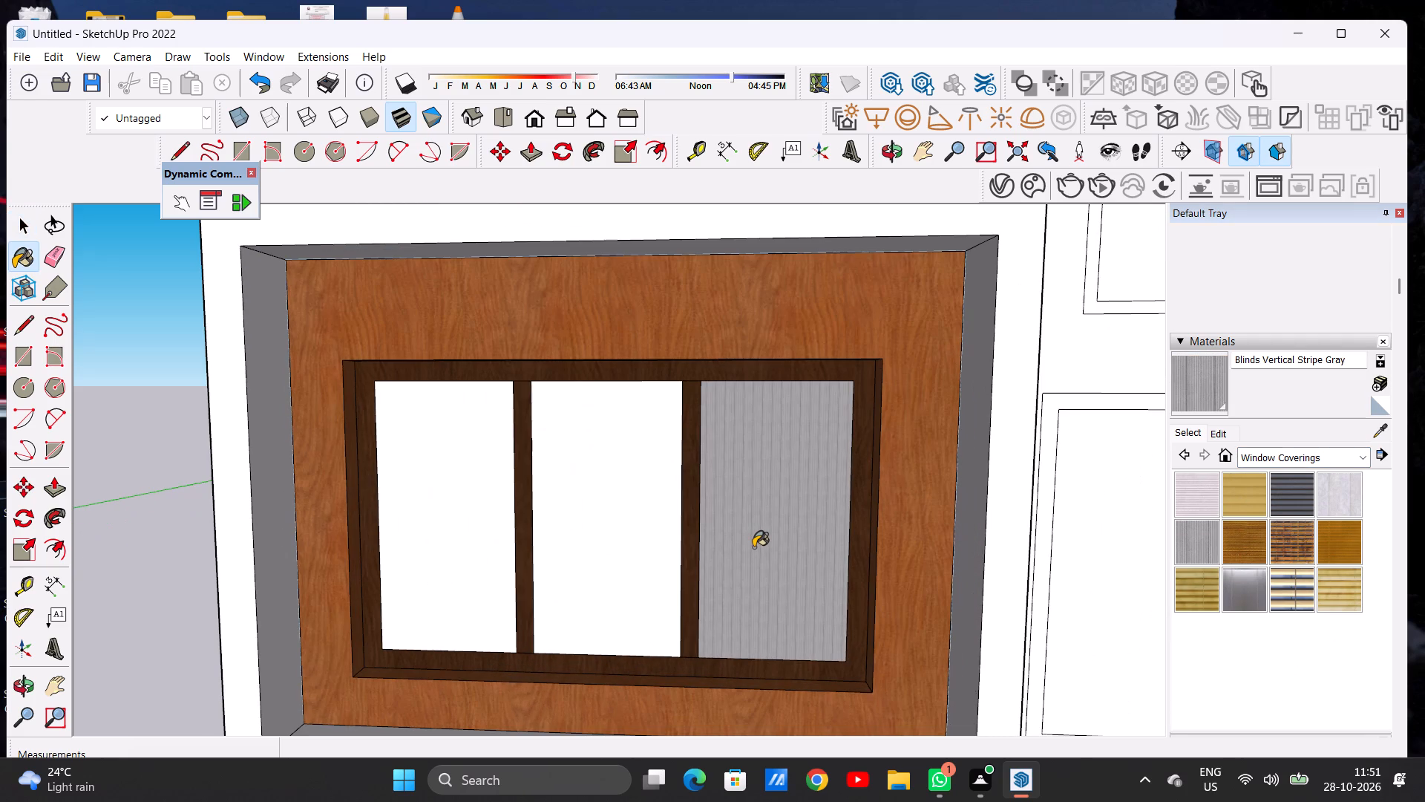
scroll(786, 526, "down", 3)
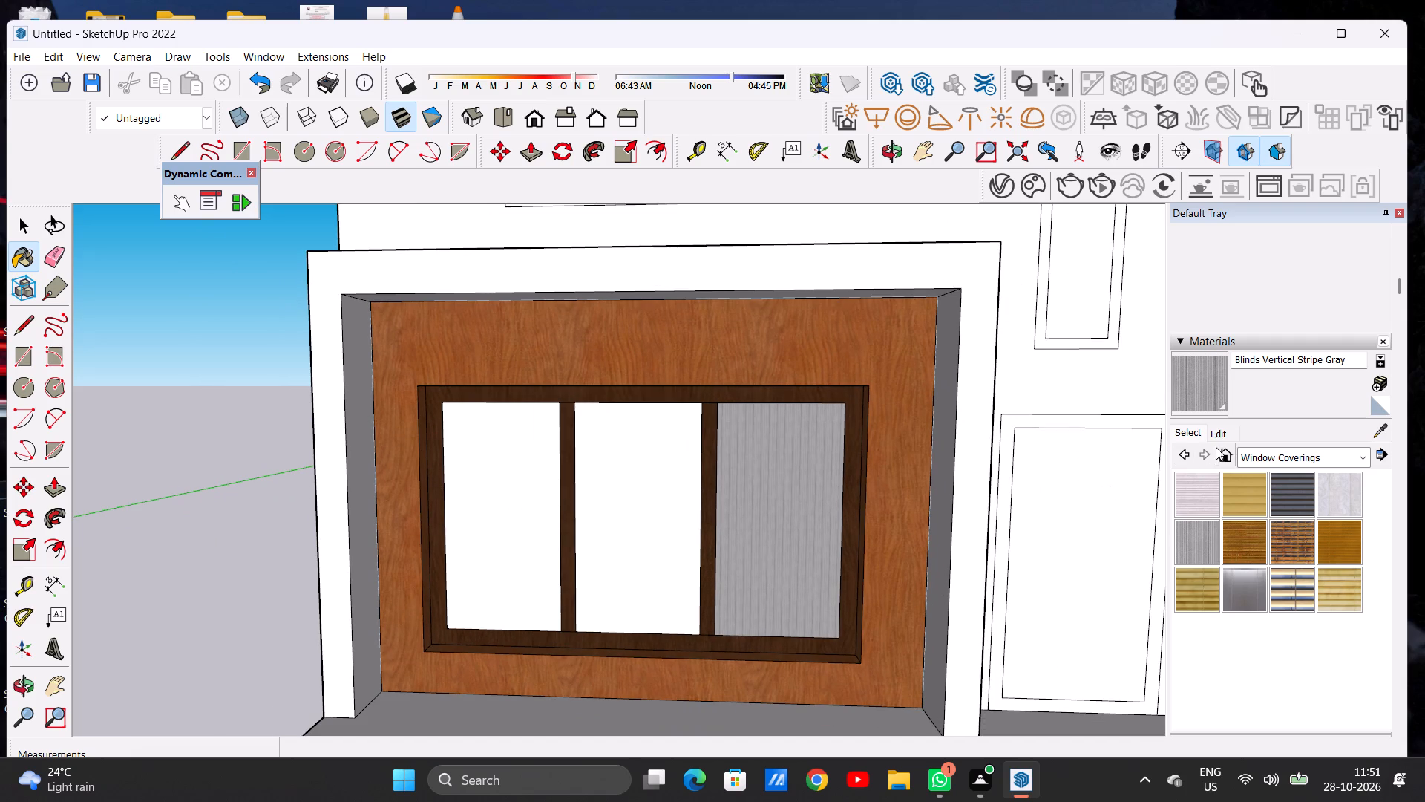
left_click(1222, 440)
left_click(1261, 498)
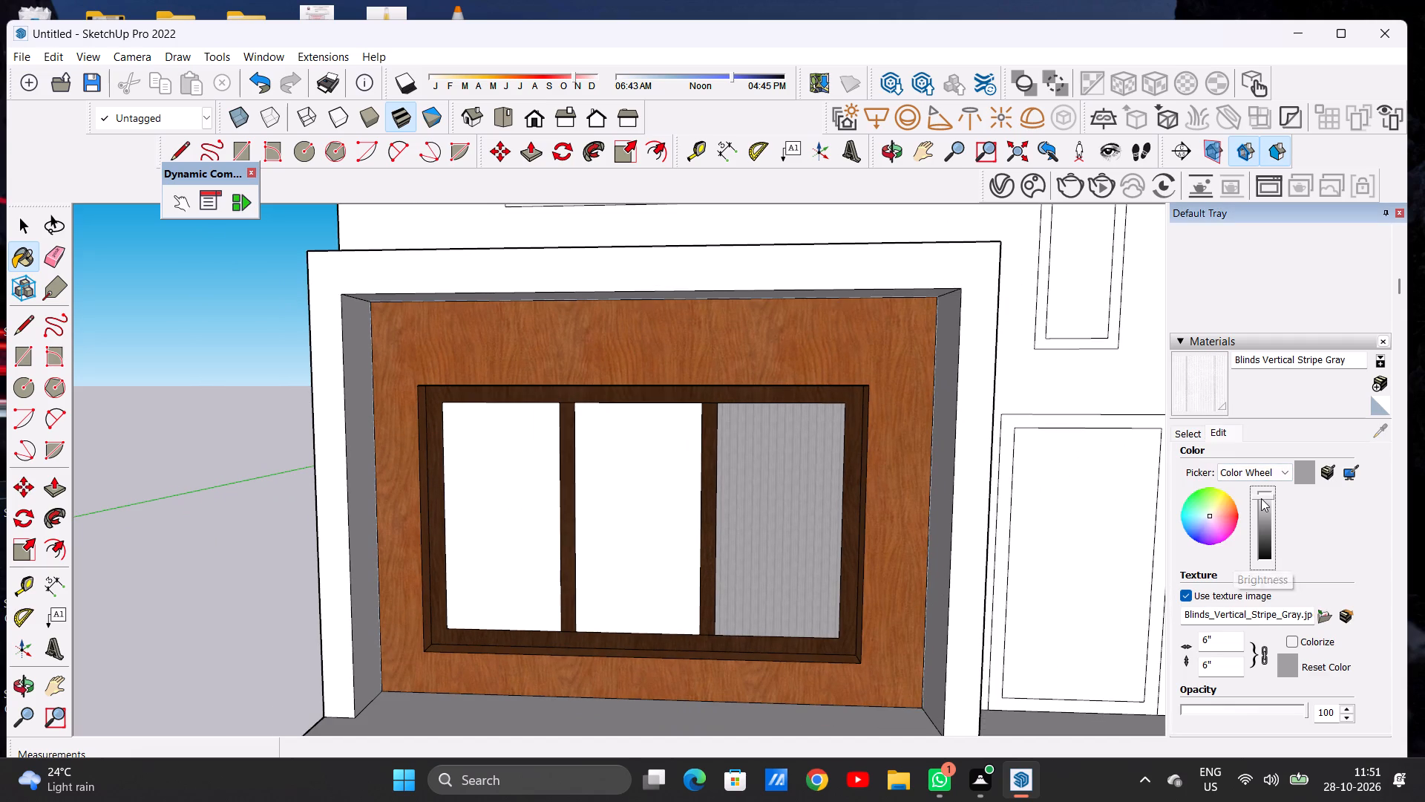
Paint the left pane of the ground-floor window with the lightened Blinds Vertical Stripe Gray.
left_click(545, 529)
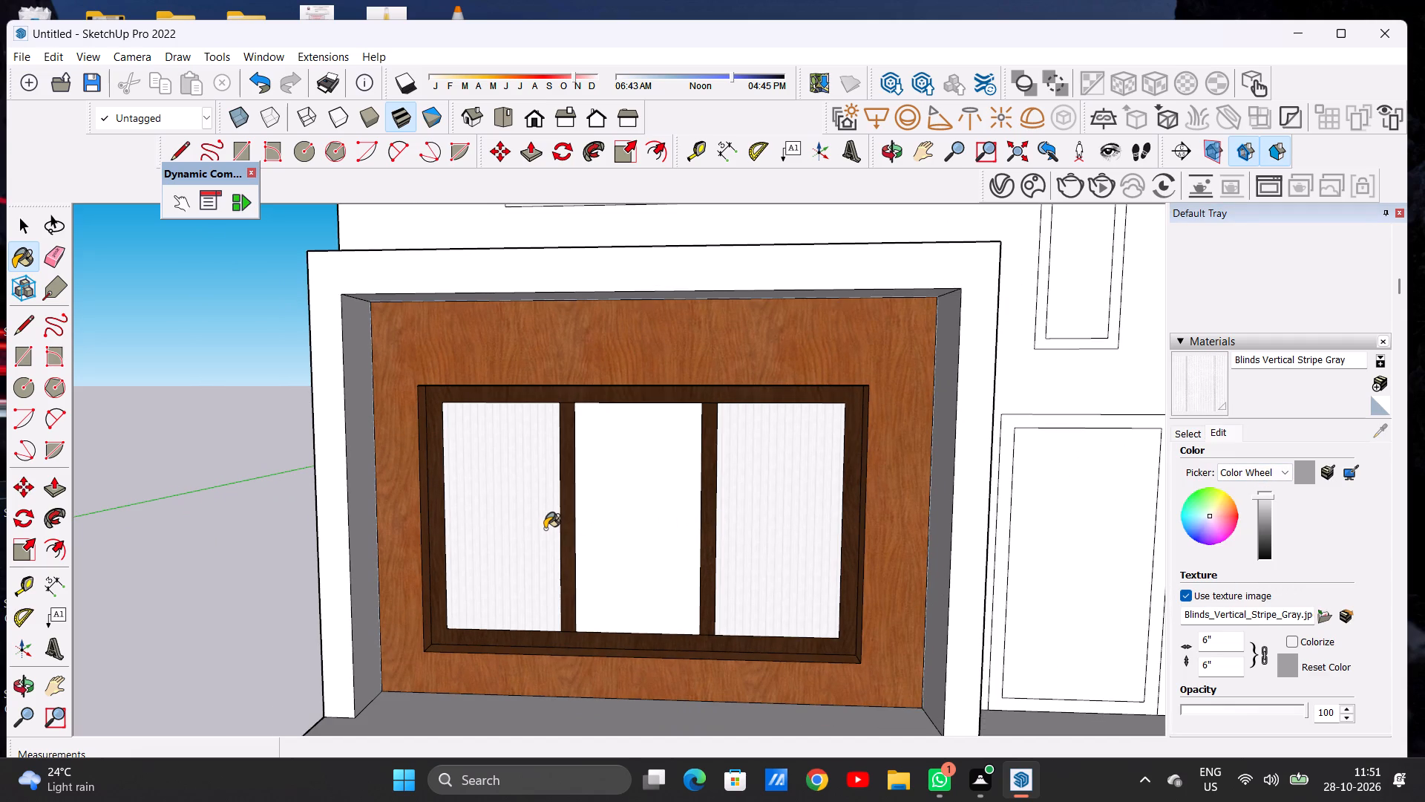
key("space")
Draw two full-height vertical lines, about 7' 8" long, in the middle pane to form a narrow strip beside each mullion.
type("L")
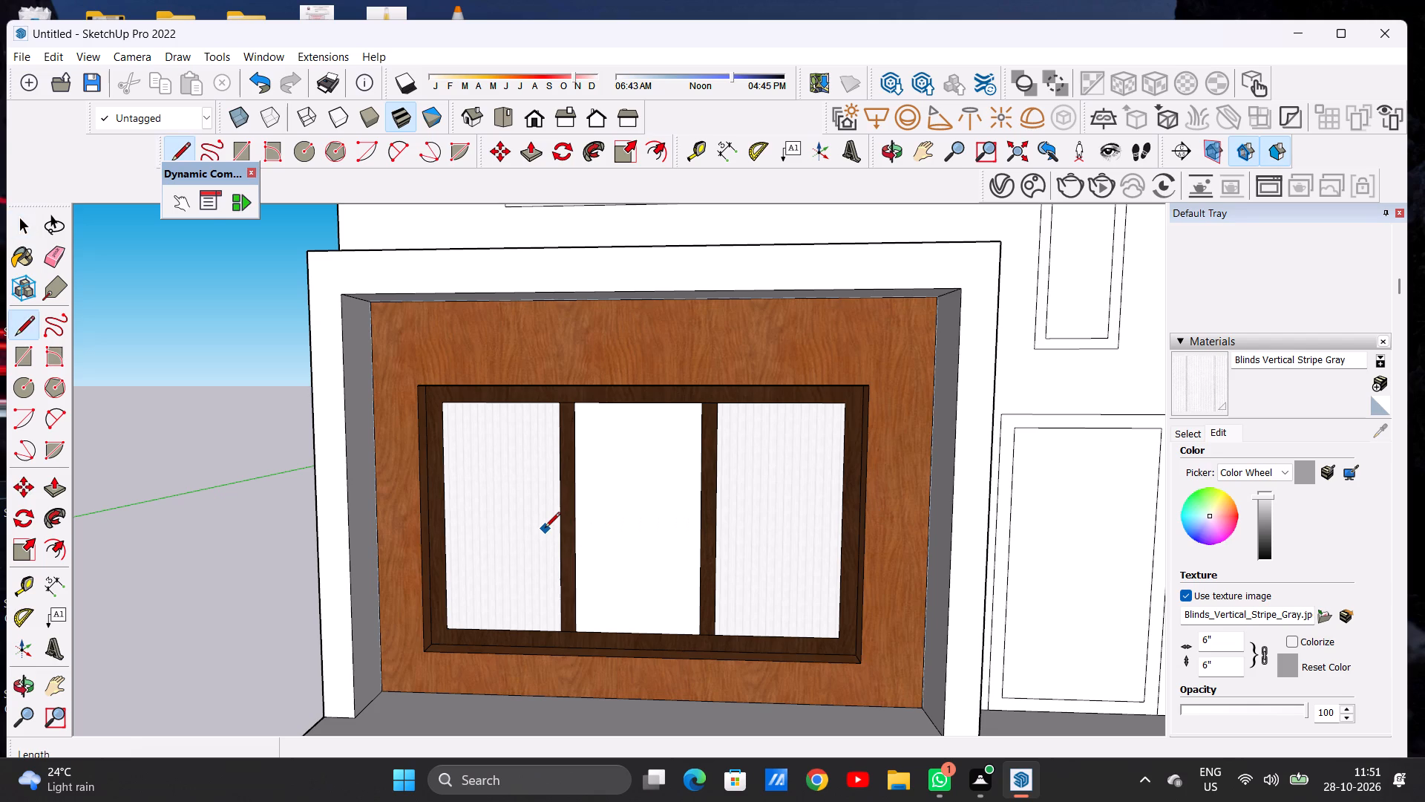
scroll(545, 529, "up", 4)
left_click(615, 335)
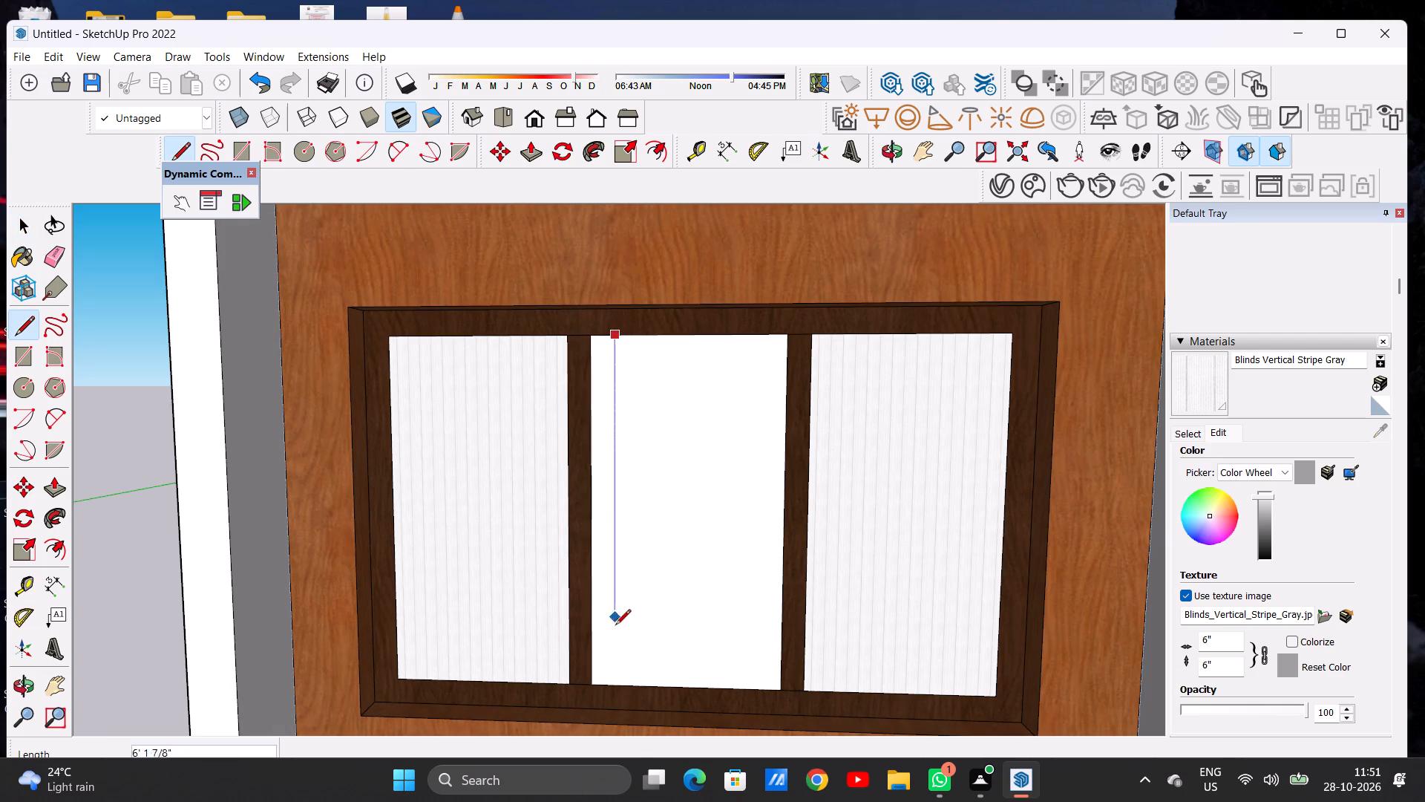
left_click(617, 683)
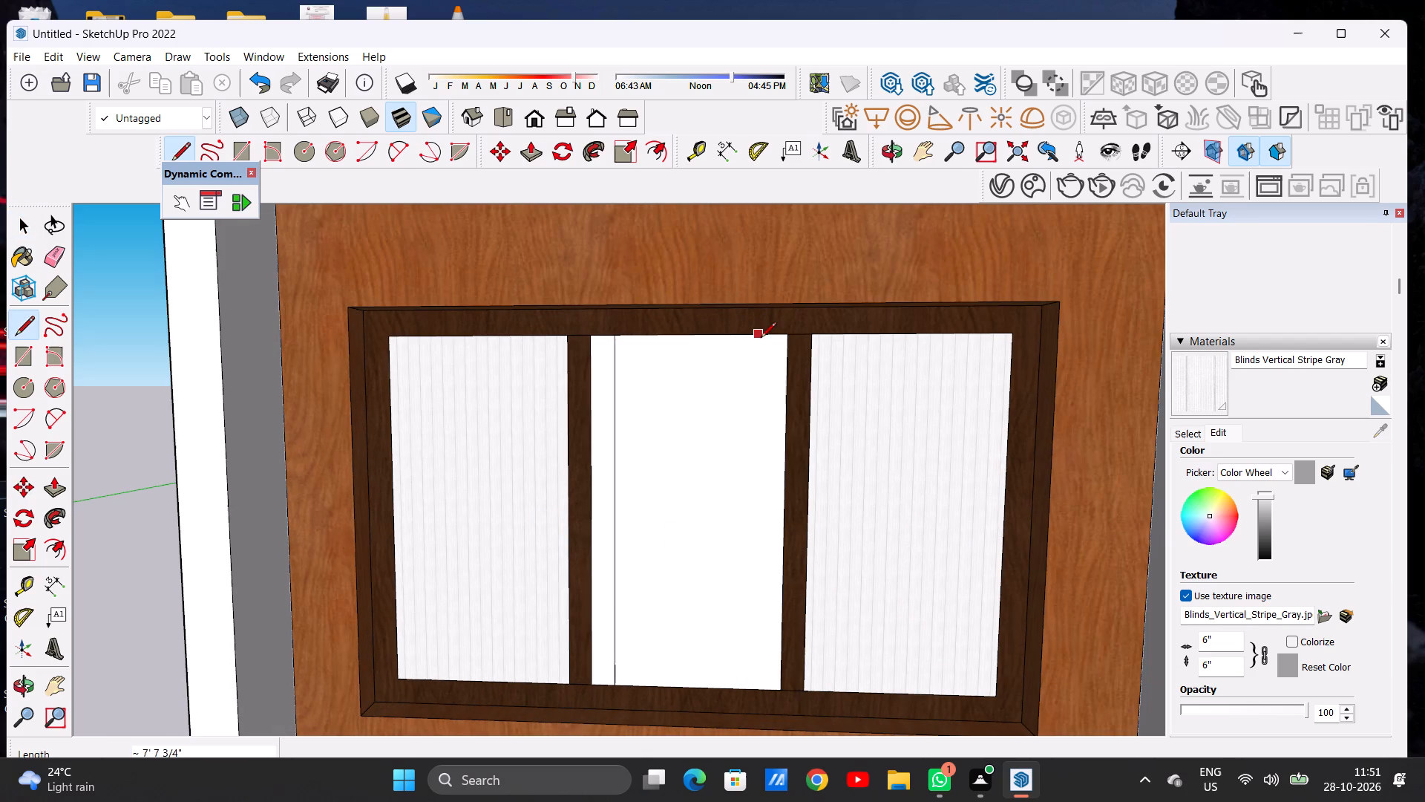
left_click(761, 339)
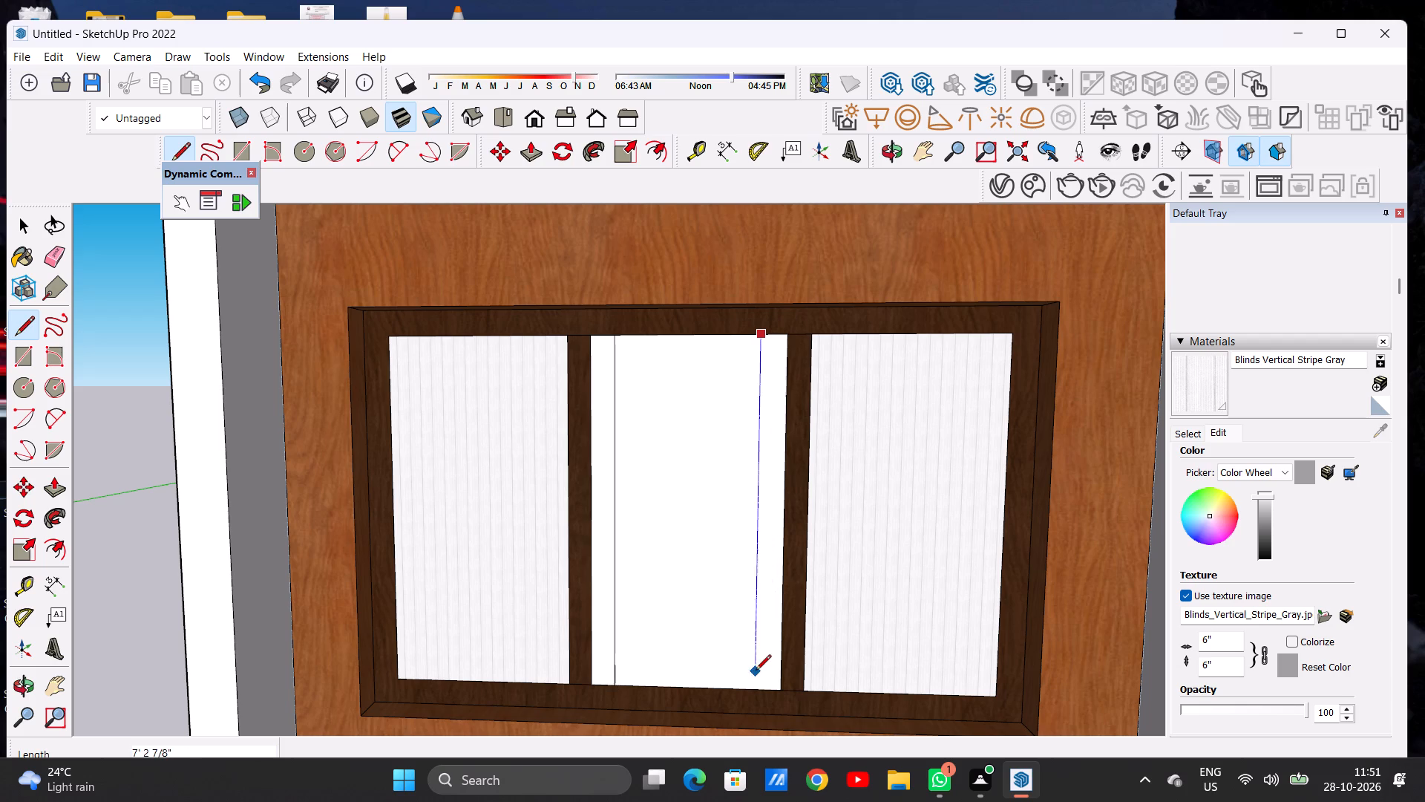
left_click(754, 685)
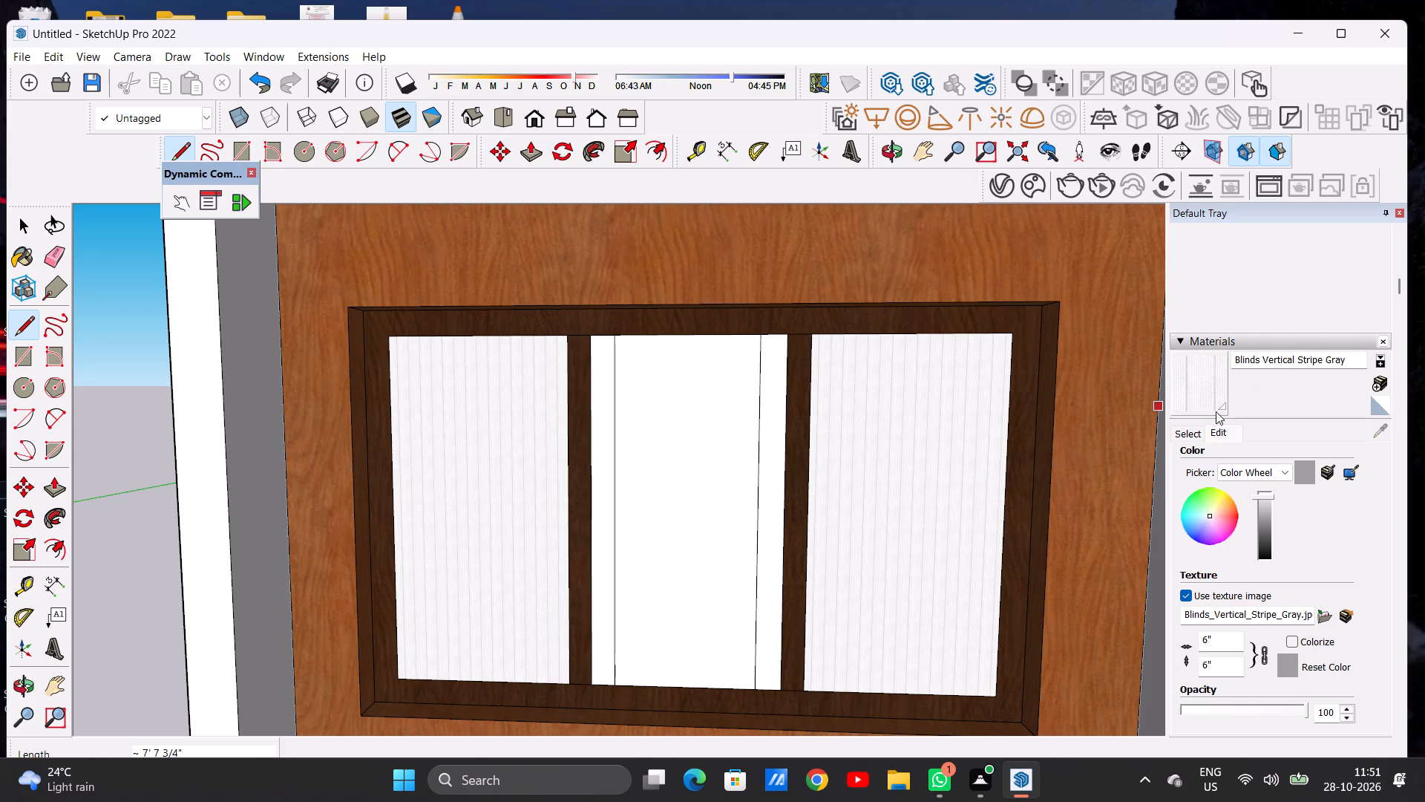
Paint the two narrow side strips of the middle window pane with Blinds Vertical Stripe Gray.
left_click(1208, 403)
left_click(768, 475)
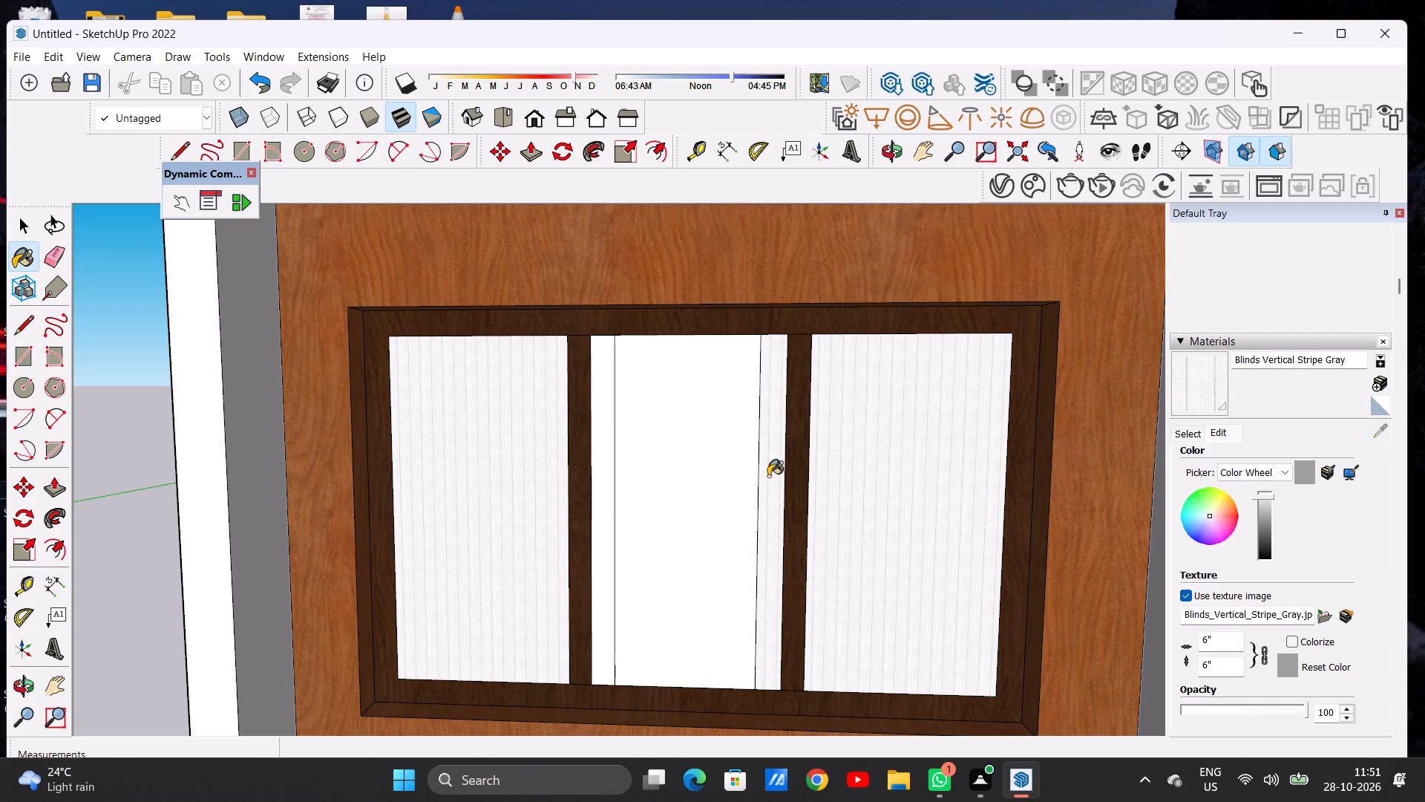
left_click(602, 474)
Set the texture size of the Blinds Vertical Stripe Gray material to 1'.
scroll(539, 530, "up", 9)
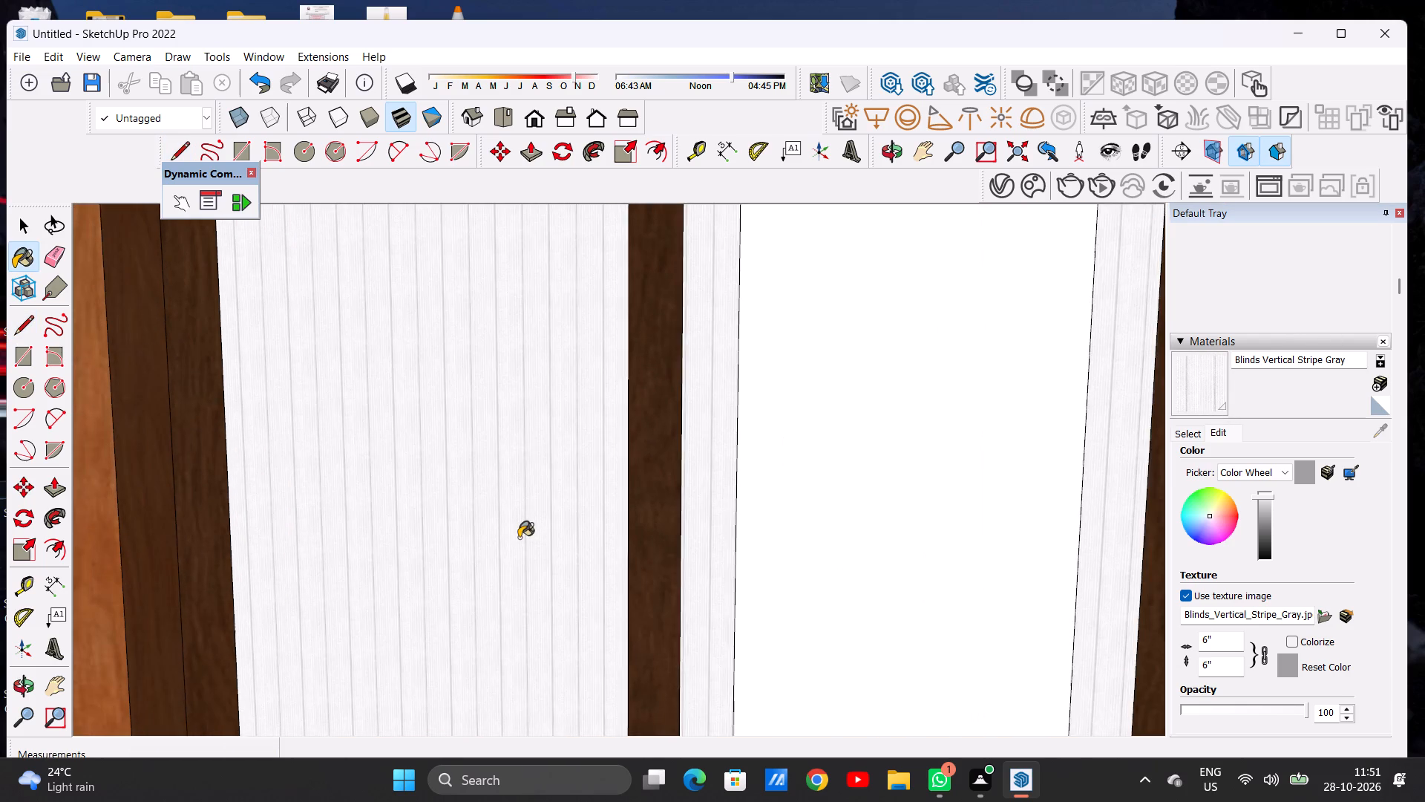
scroll(542, 480, "down", 11)
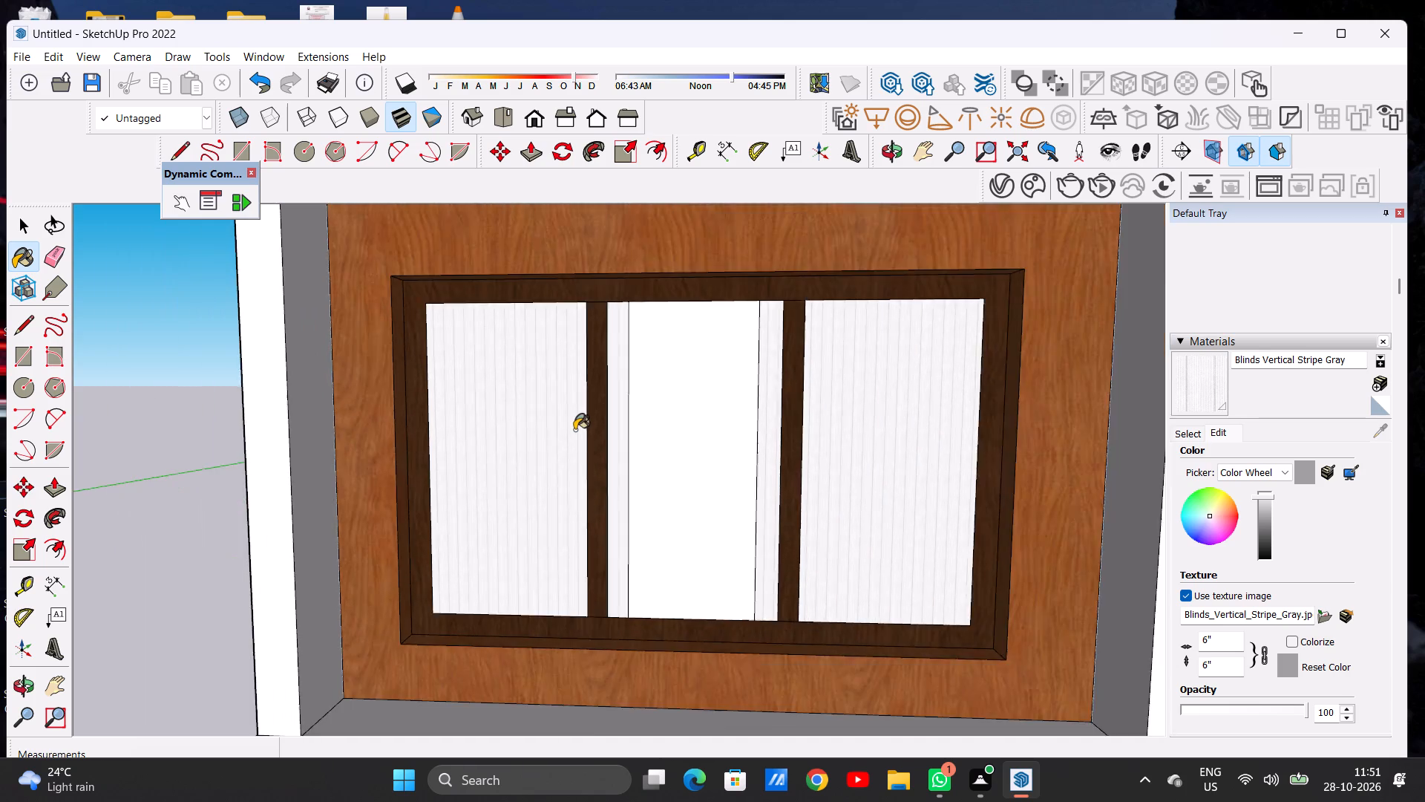
scroll(574, 430, "down", 5)
scroll(574, 430, "up", 2)
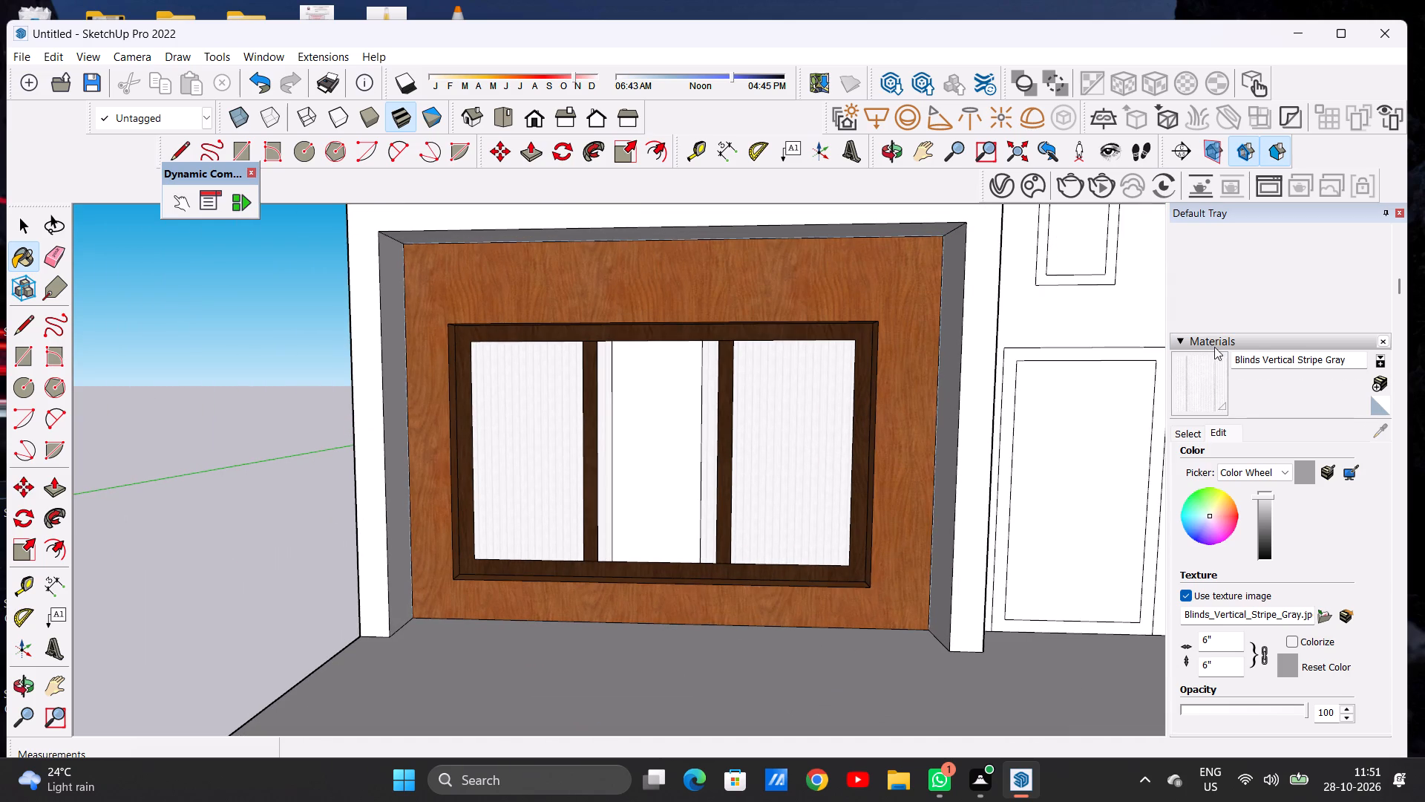
left_click(1216, 427)
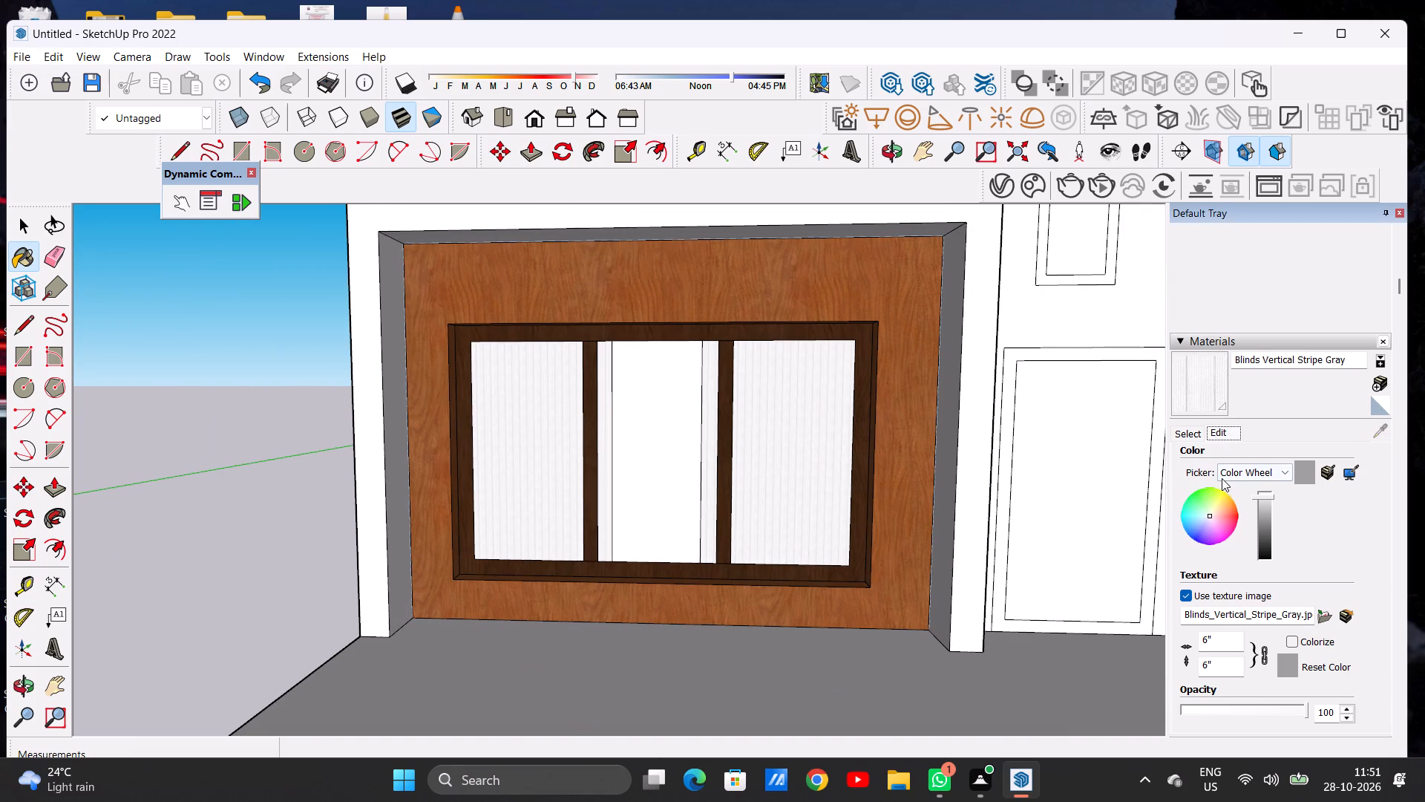
scroll(1222, 478, "down", 3)
left_click(1212, 395)
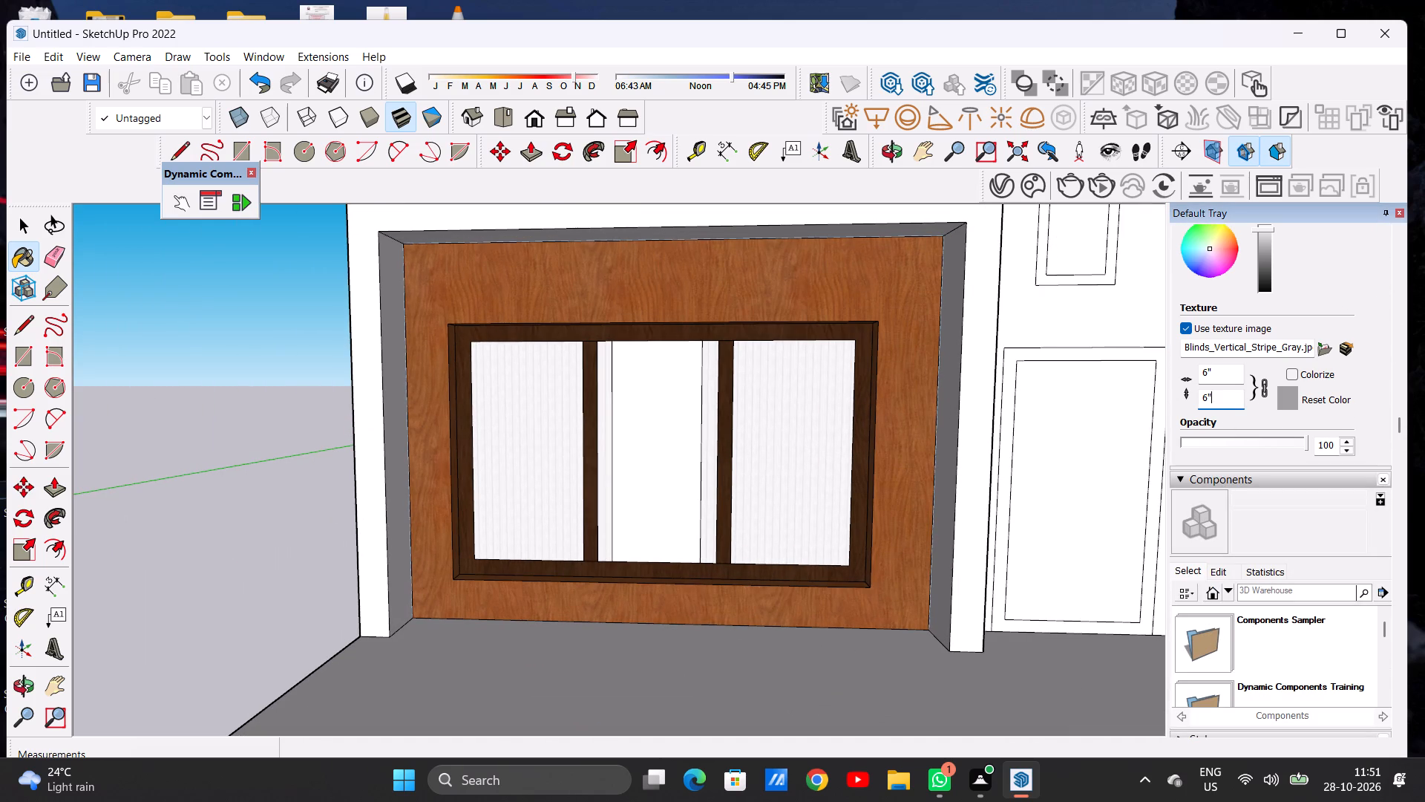
key("BackSpace")
key("BackSpace")
key("BackSpace")
key("BackSpace")
key("BackSpace")
key("BackSpace")
key("BackSpace")
key("BackSpace")
key("BackSpace")
key("BackSpace")
key("BackSpace")
key("BackSpace")
key("2")
key("apostrophe")
key("BackSpace")
key("BackSpace")
type("1'")
key("Return")
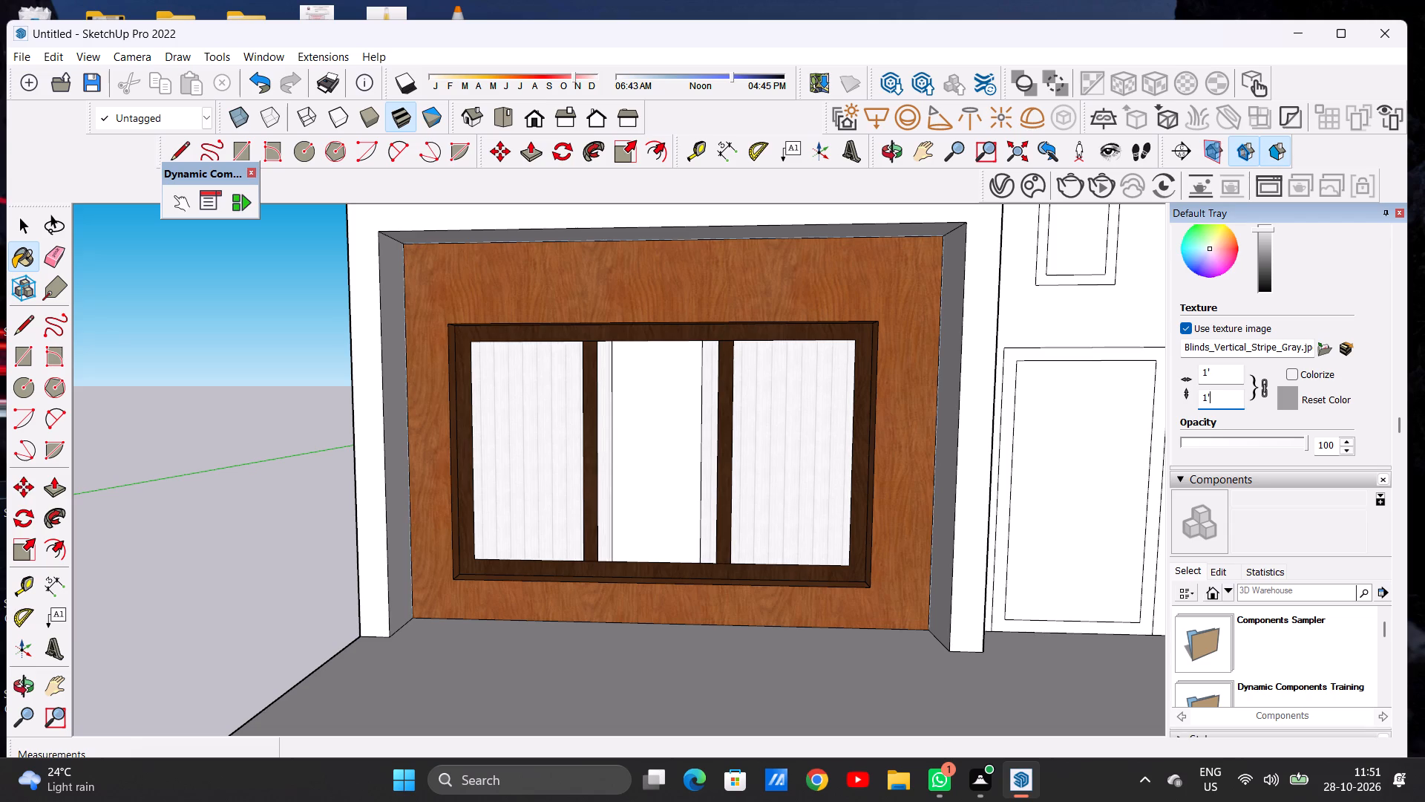
scroll(749, 441, "down", 7)
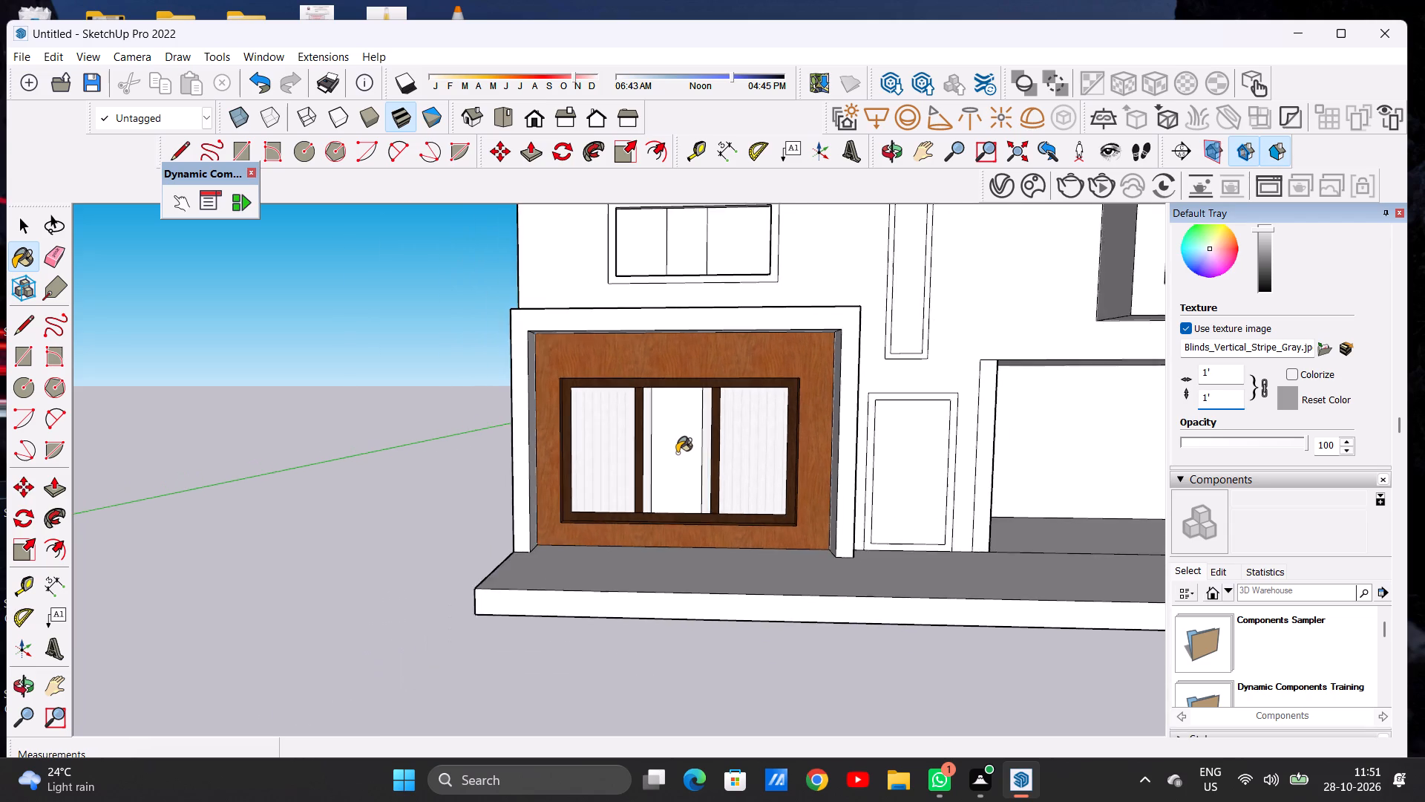
scroll(677, 453, "down", 1)
scroll(680, 443, "up", 5)
key("space")
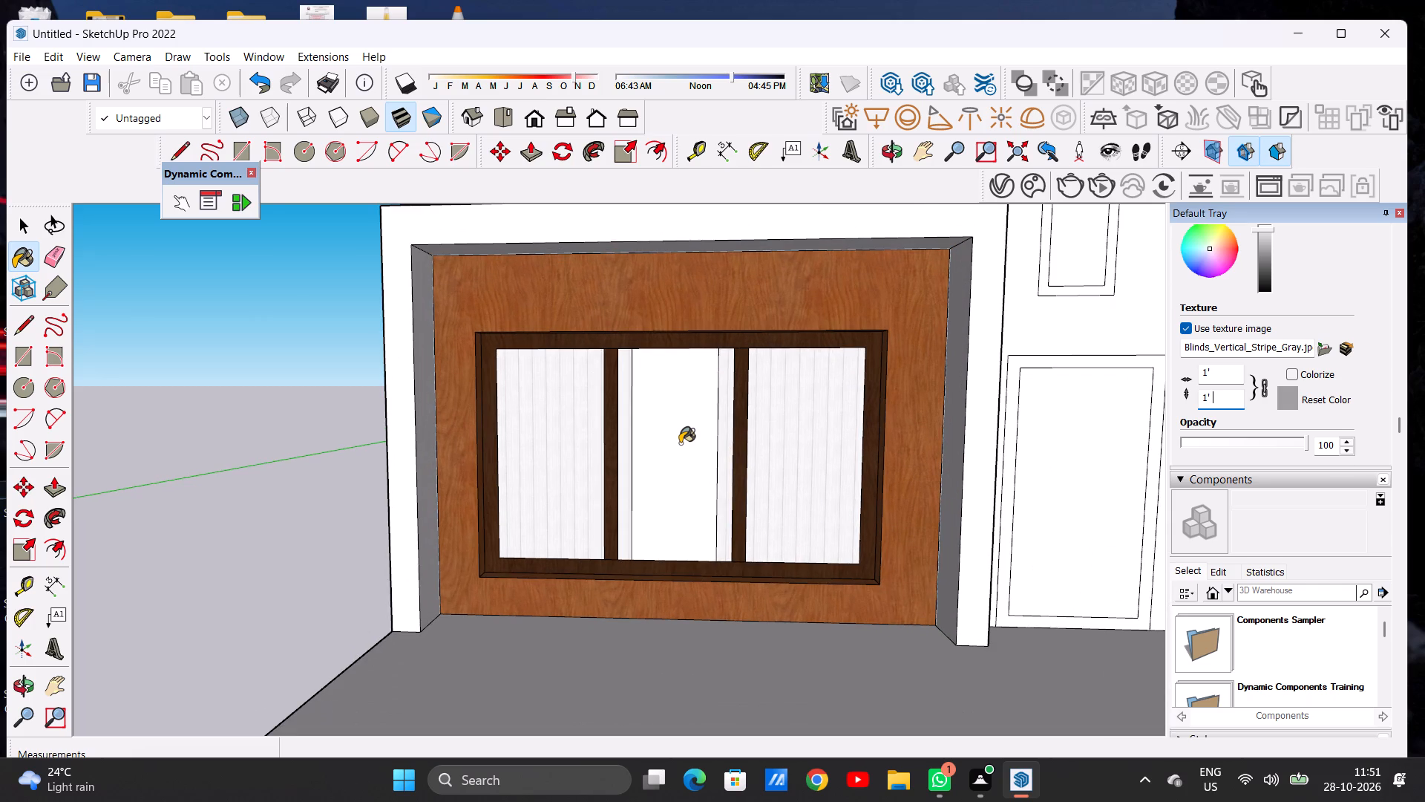
Paint the central opening of the ground-floor window's middle pane with Translucent Glass Gray from the Glass and Mirrors materials.
scroll(639, 527, "down", 6)
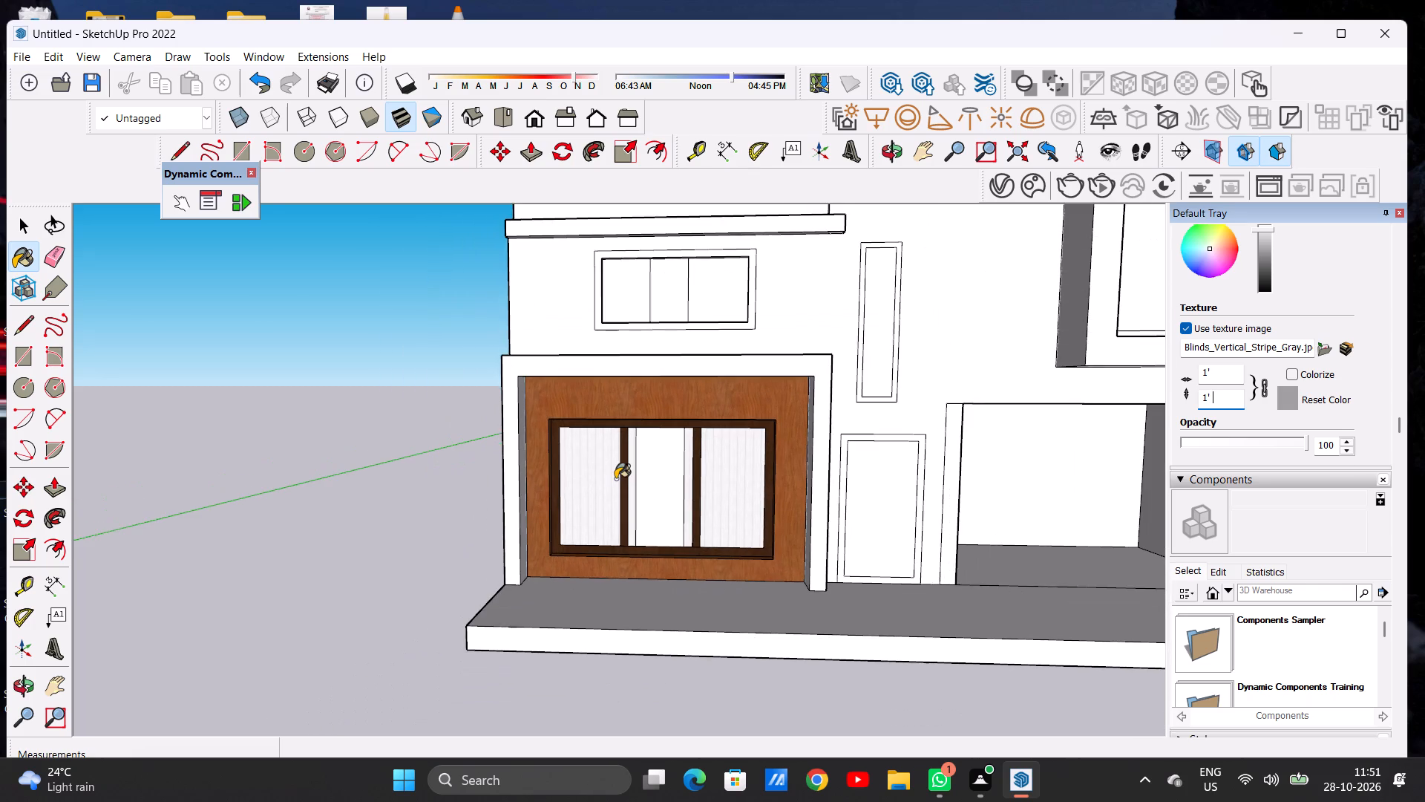
scroll(615, 479, "down", 4)
scroll(655, 467, "up", 2)
scroll(655, 467, "down", 1)
left_click(472, 477)
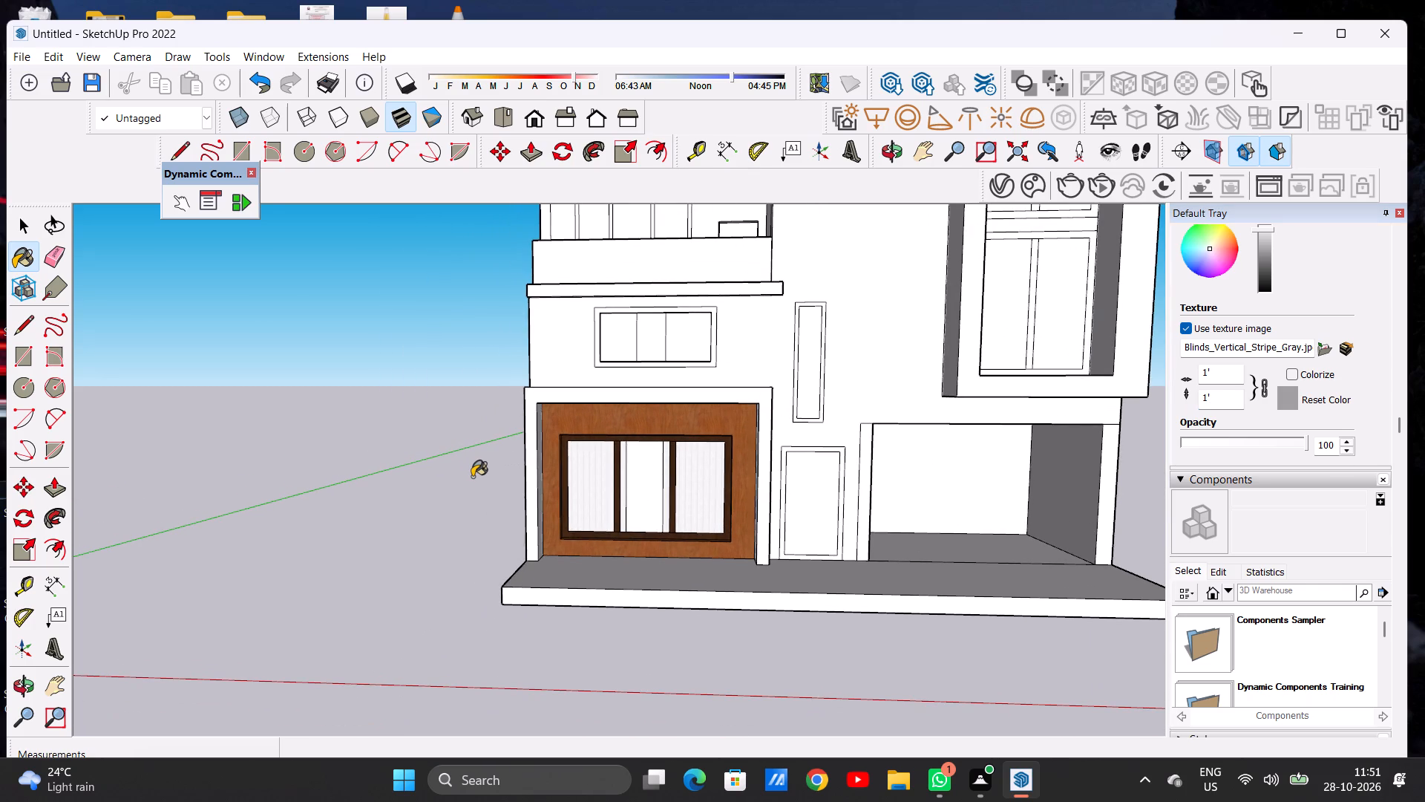
key("space")
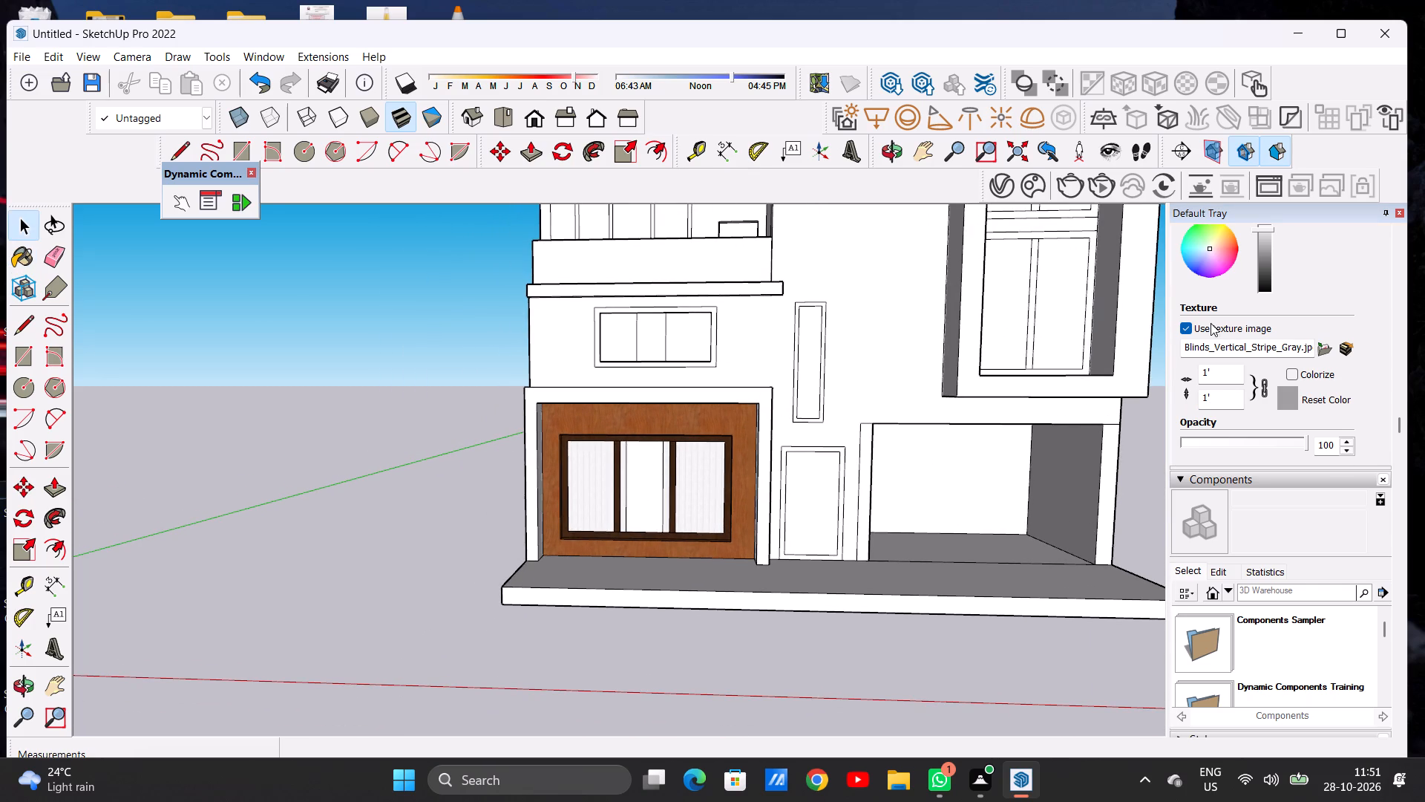
scroll(1227, 447, "up", 4)
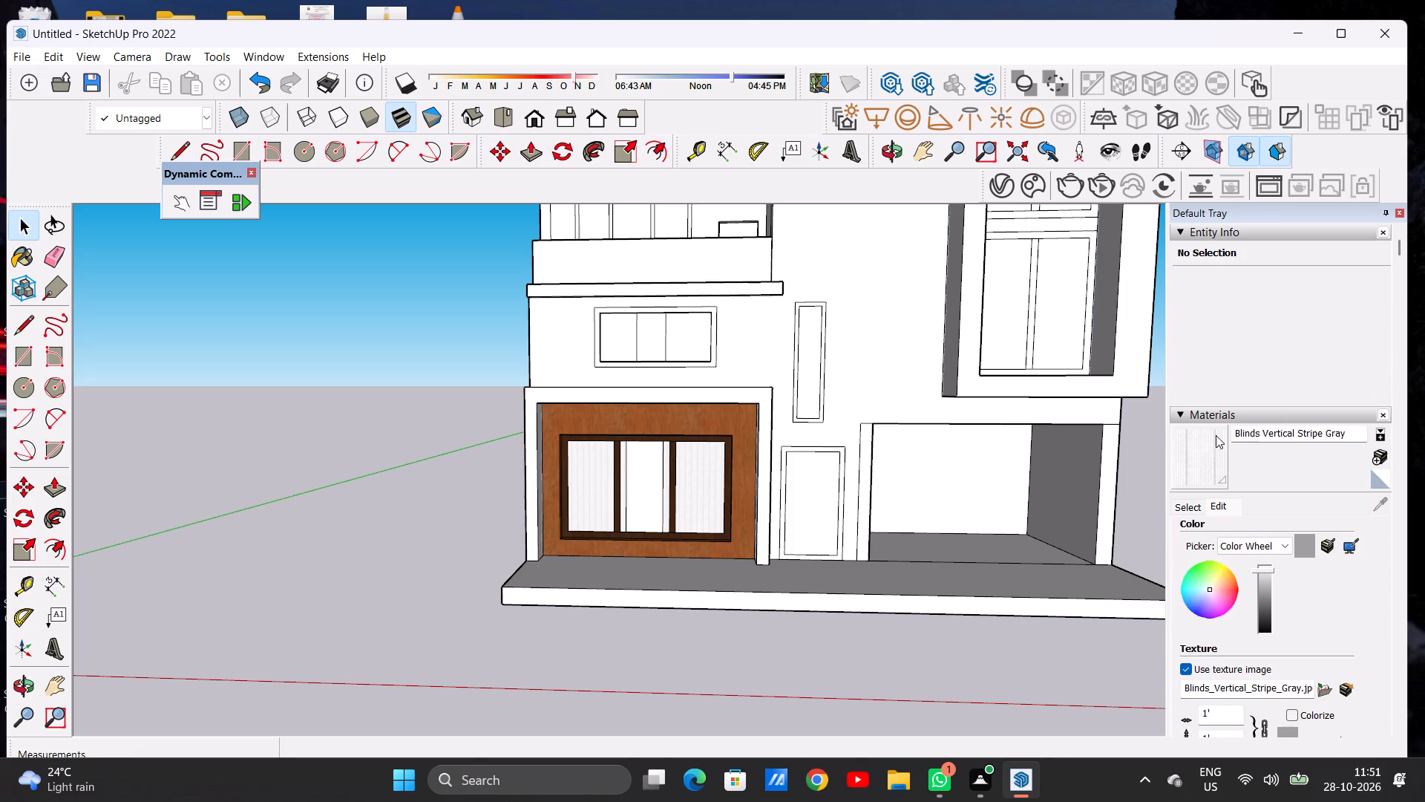
left_click(1190, 506)
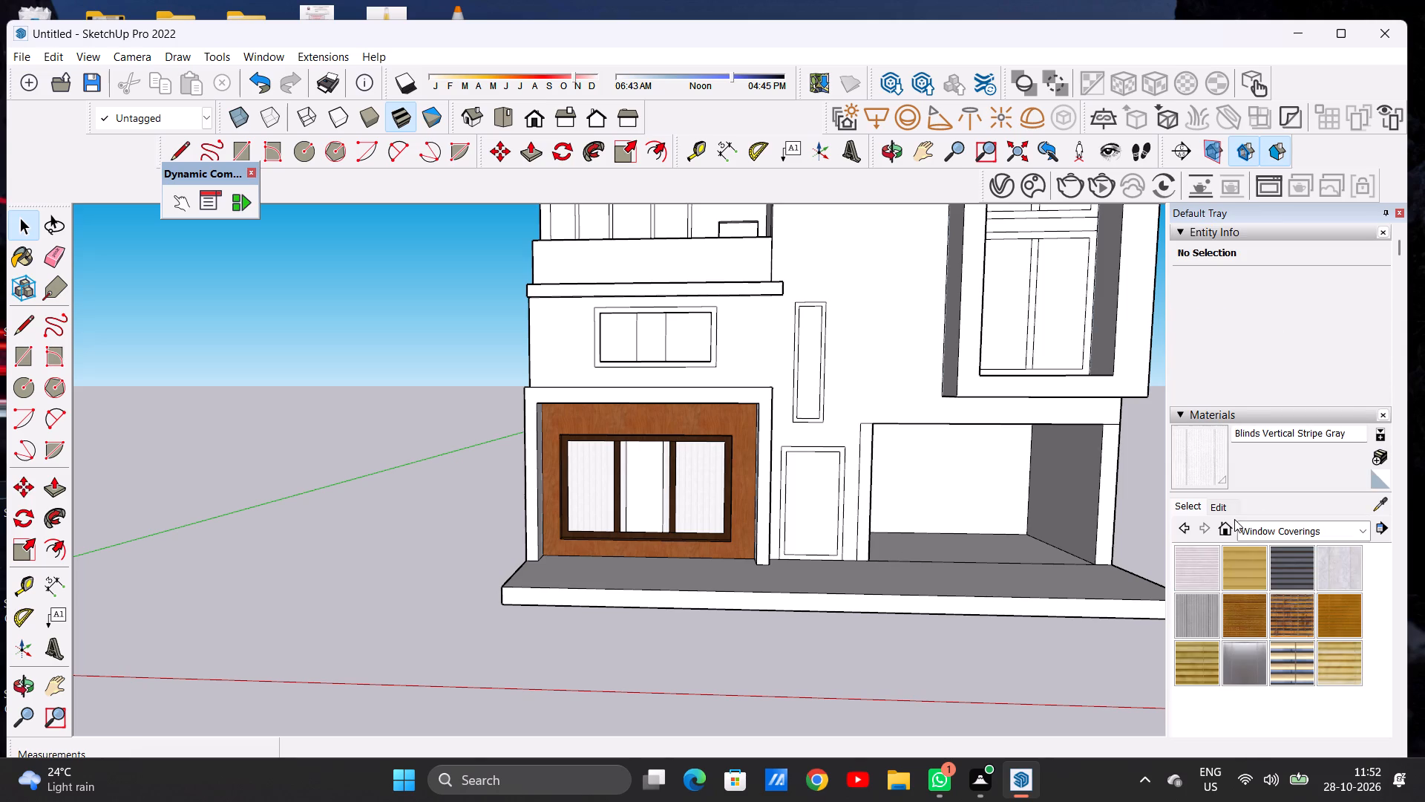
left_click(1251, 531)
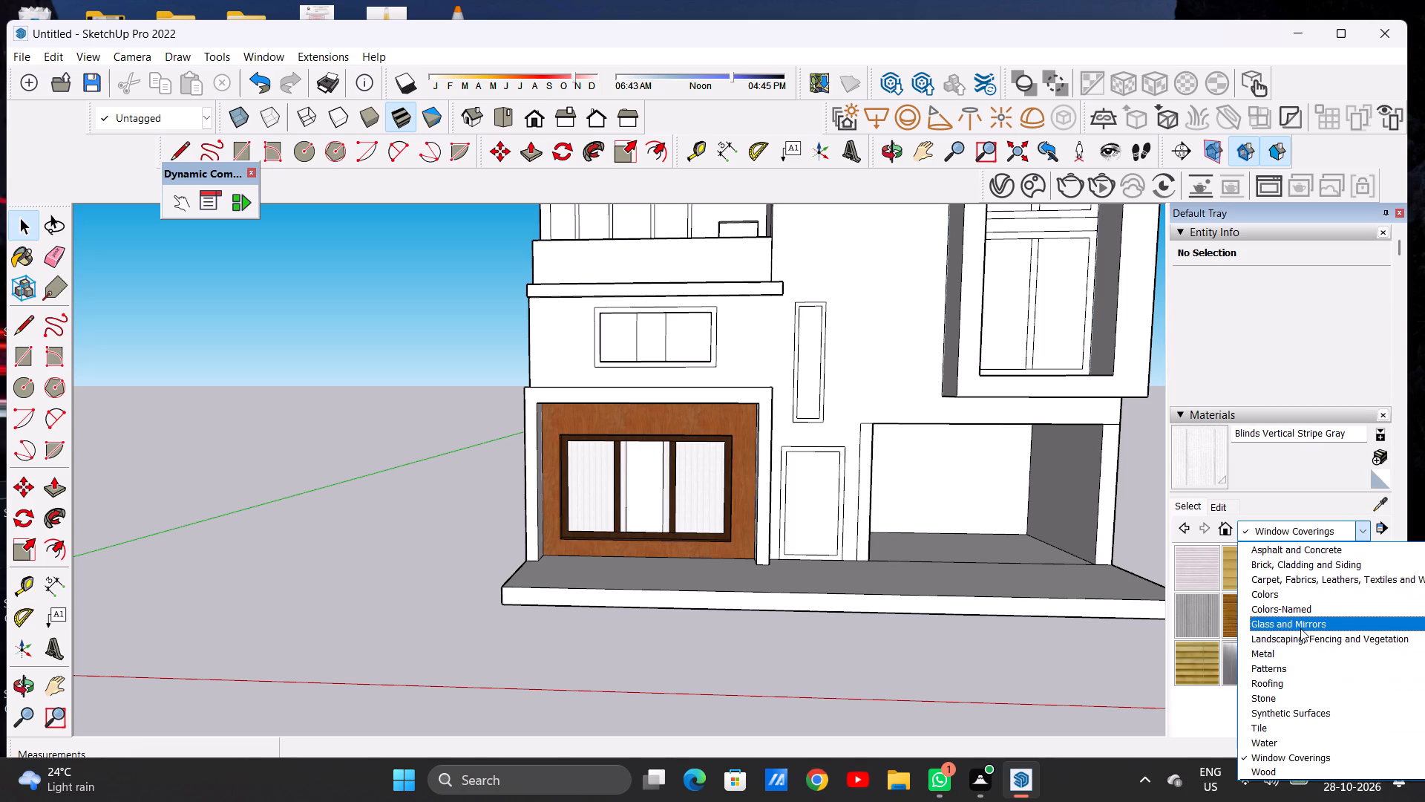
left_click(1300, 628)
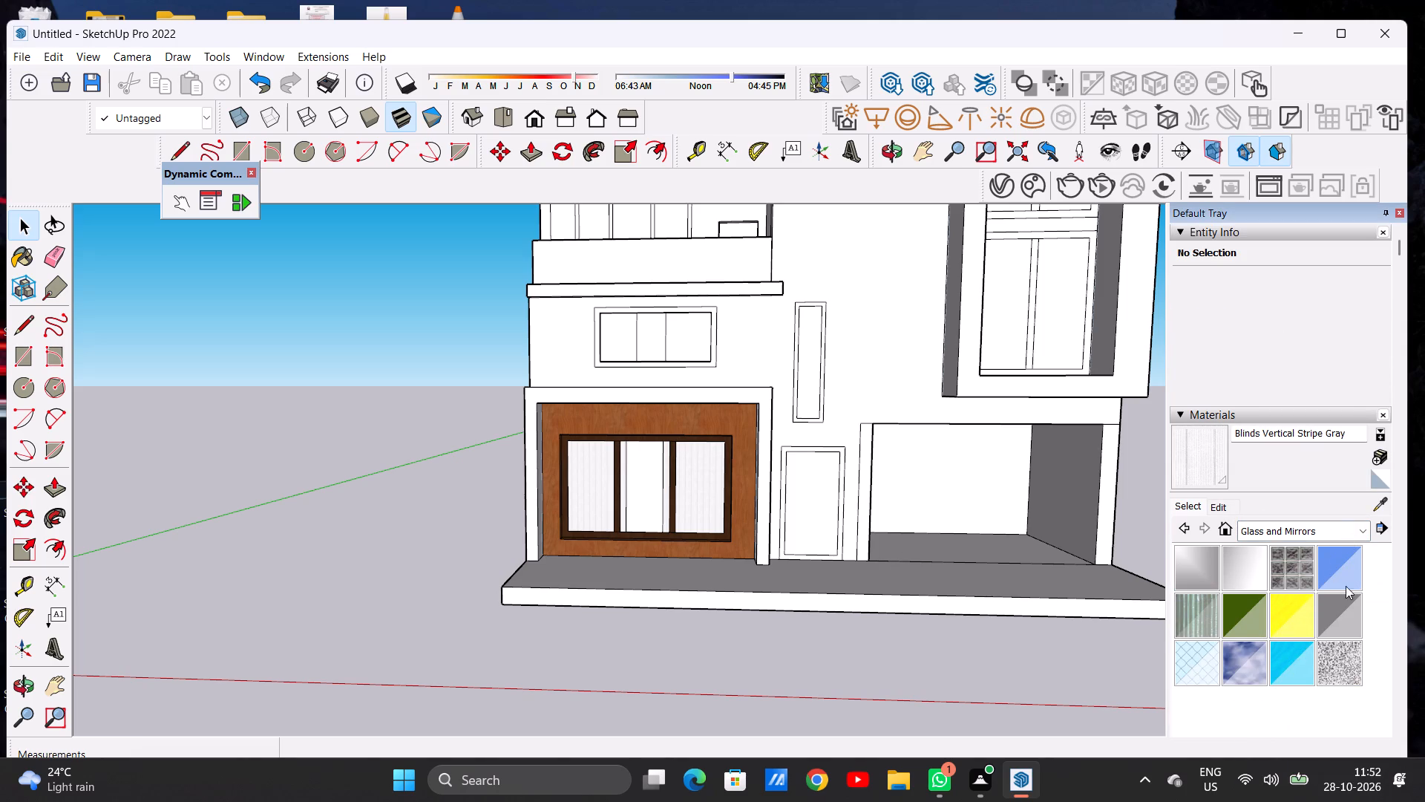
left_click(1342, 622)
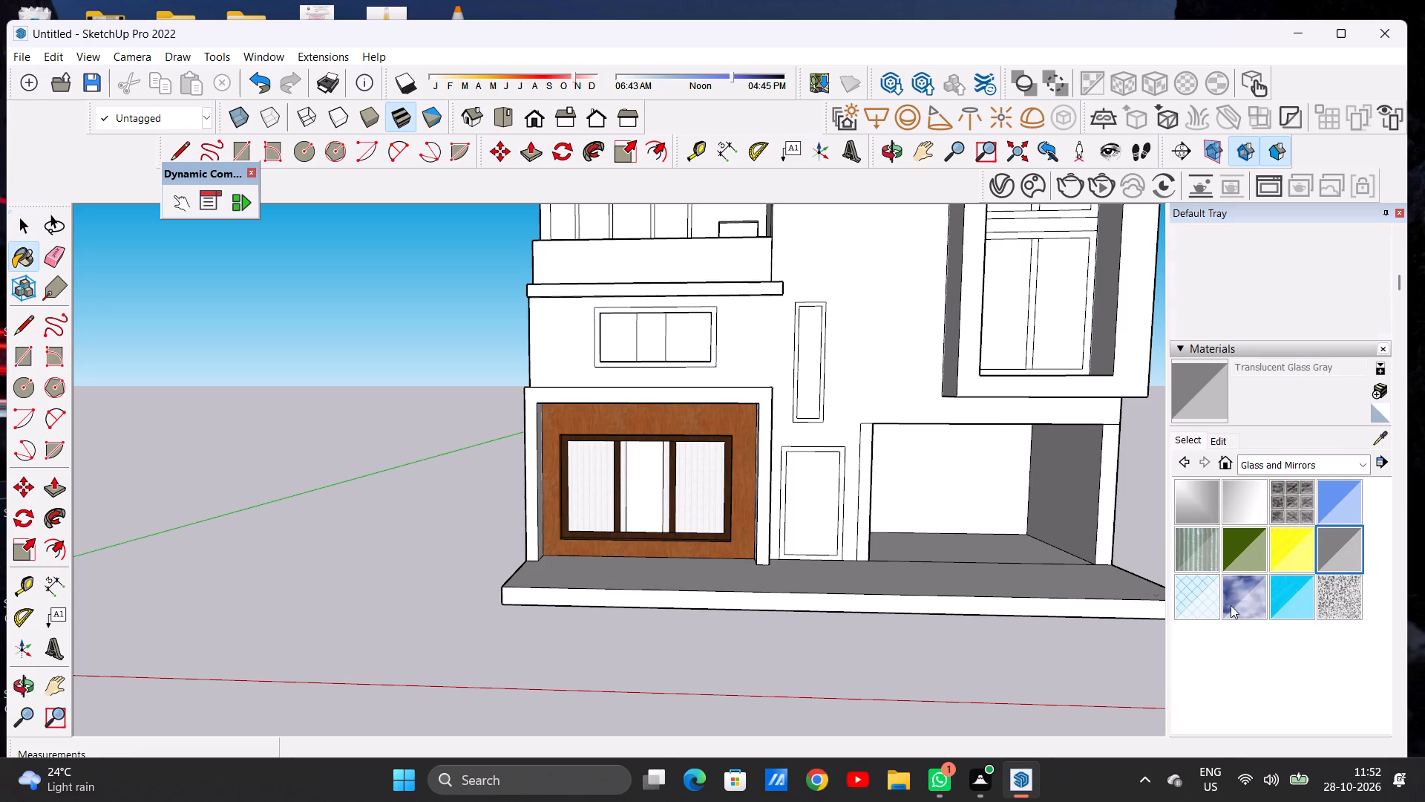
scroll(647, 506, "up", 4)
left_click(633, 508)
scroll(633, 508, "up", 6)
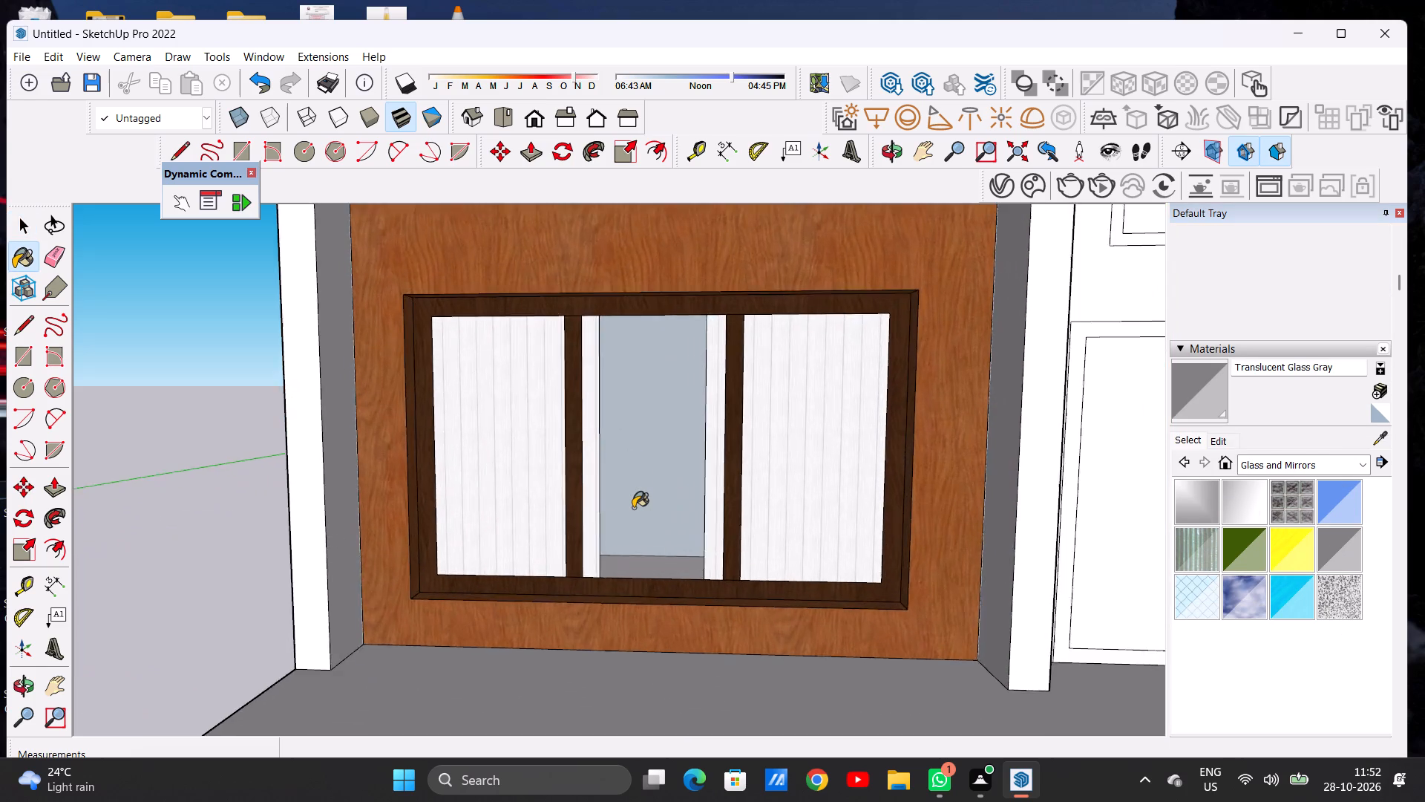
scroll(633, 508, "up", 14)
scroll(680, 508, "down", 1)
scroll(680, 508, "up", 3)
scroll(680, 508, "down", 11)
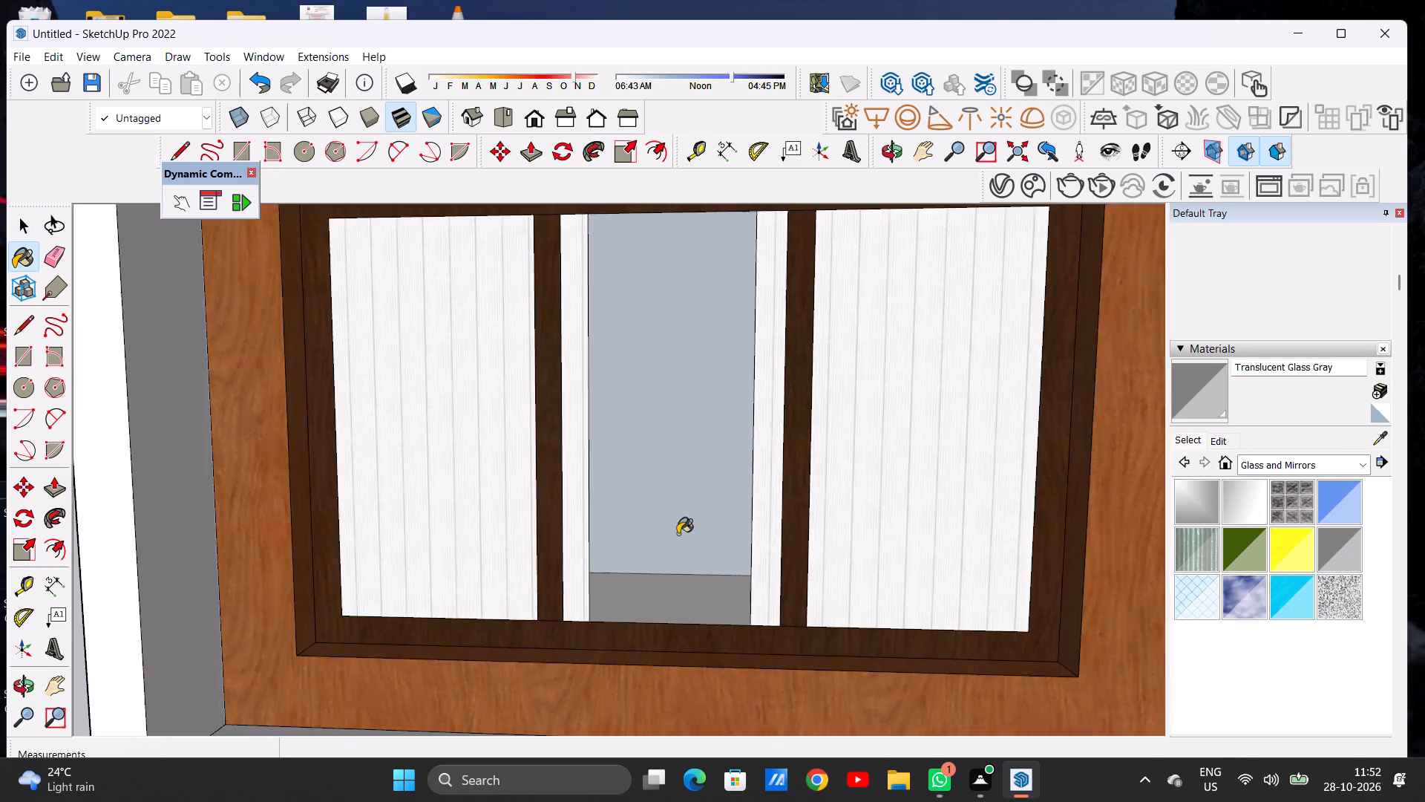
Paint the ground-floor door panel and its surrounding frame with Wood Veneer 01 from the Wood materials.
scroll(678, 534, "down", 20)
scroll(678, 534, "down", 6)
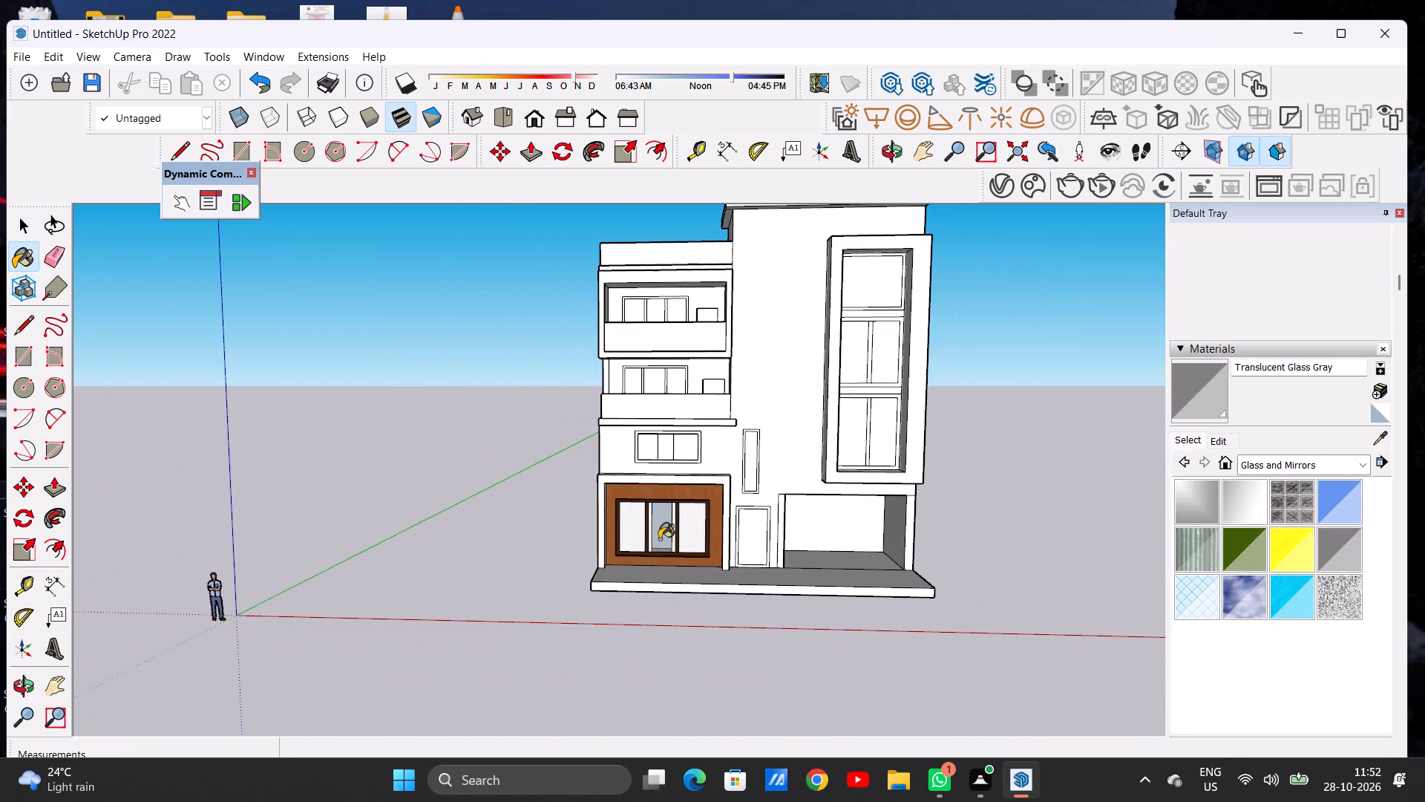
scroll(661, 539, "down", 4)
scroll(667, 526, "up", 11)
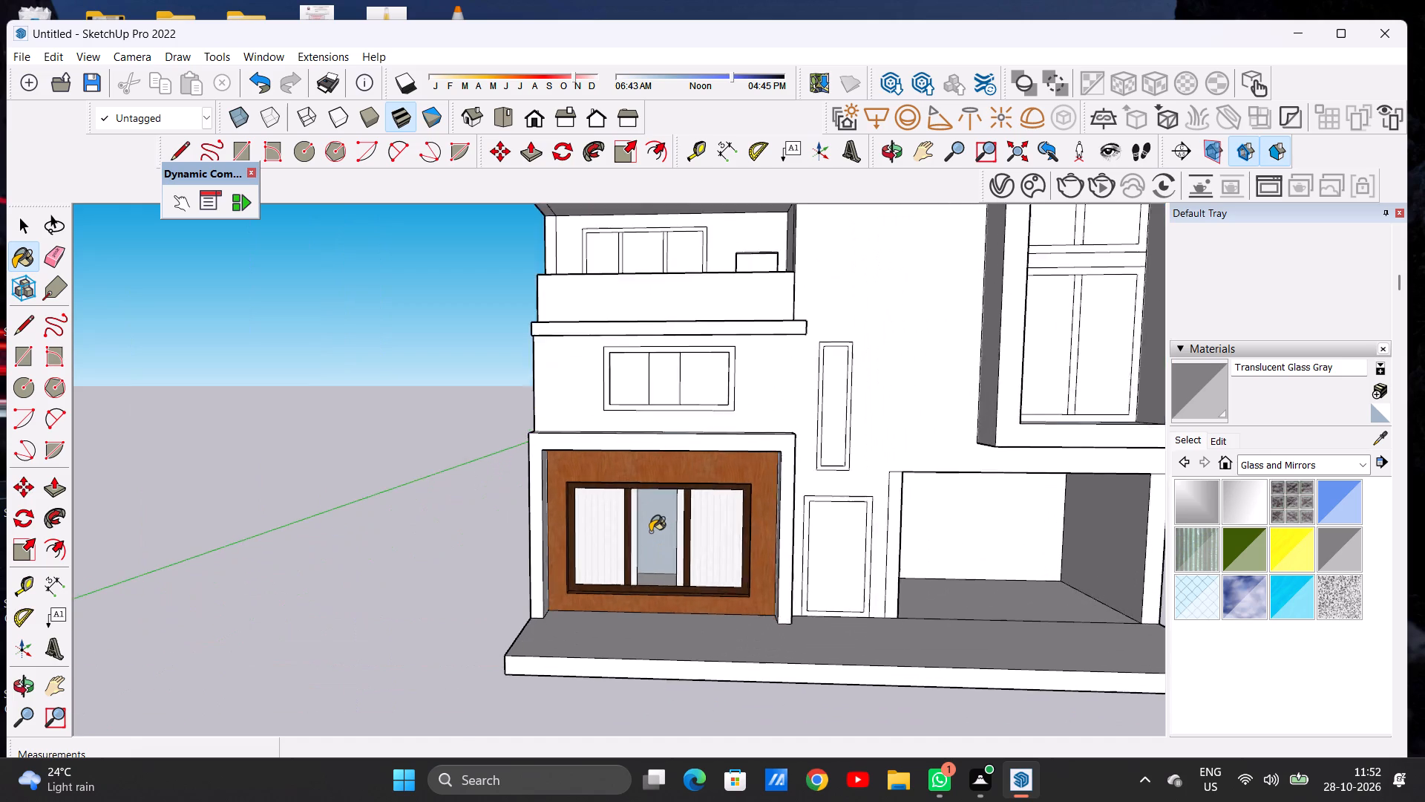
scroll(650, 532, "up", 3)
scroll(626, 547, "down", 14)
scroll(710, 542, "up", 8)
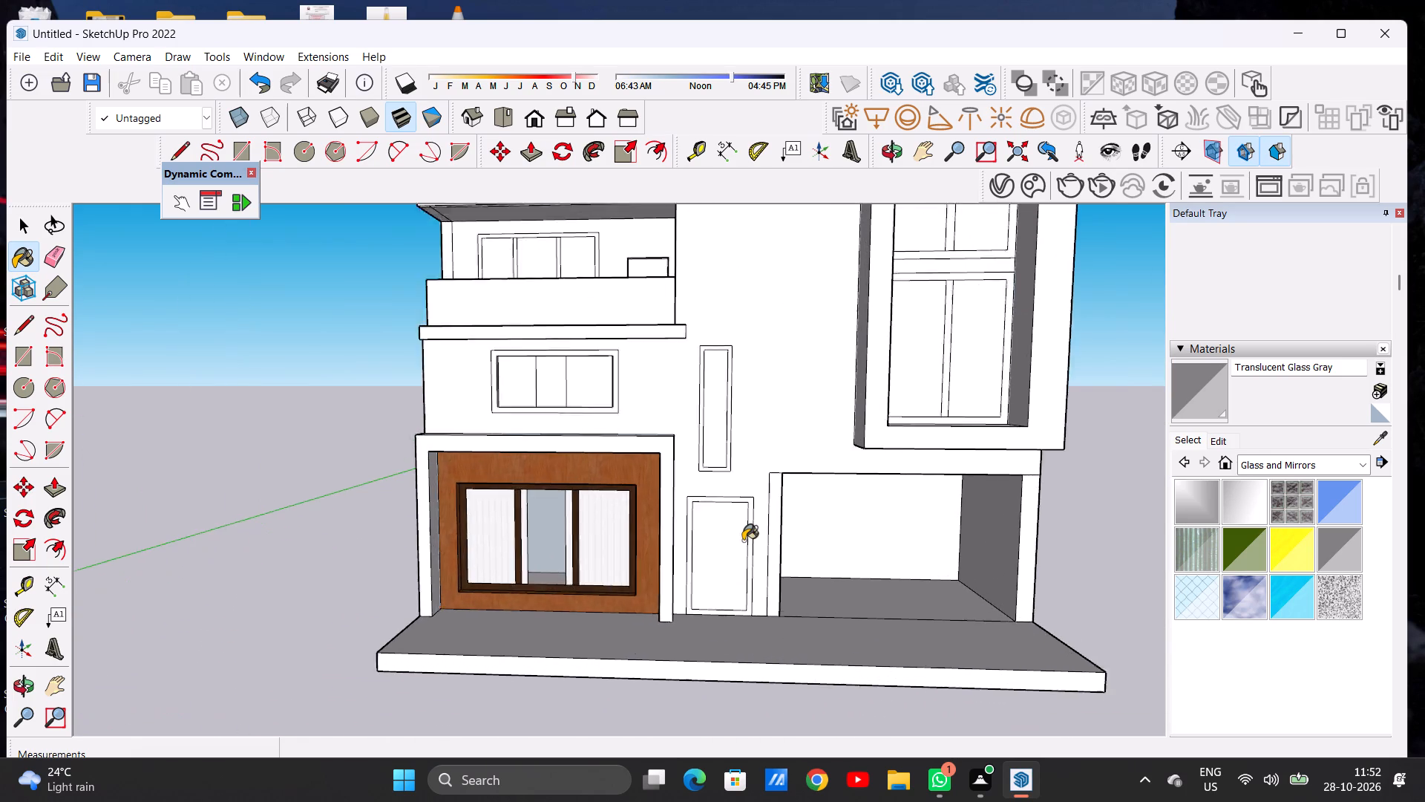
scroll(743, 541, "up", 2)
key("space")
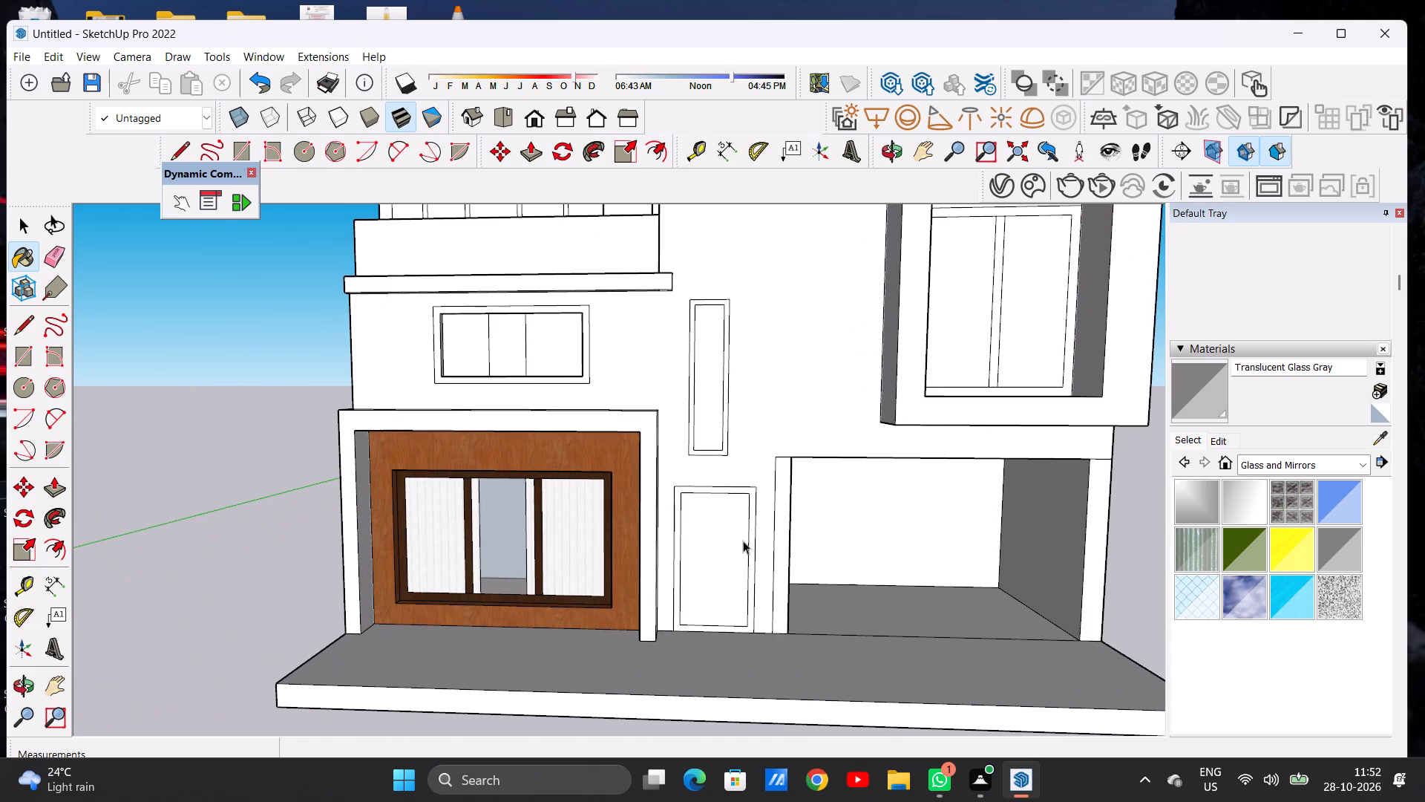
scroll(677, 538, "down", 1)
scroll(764, 558, "up", 7)
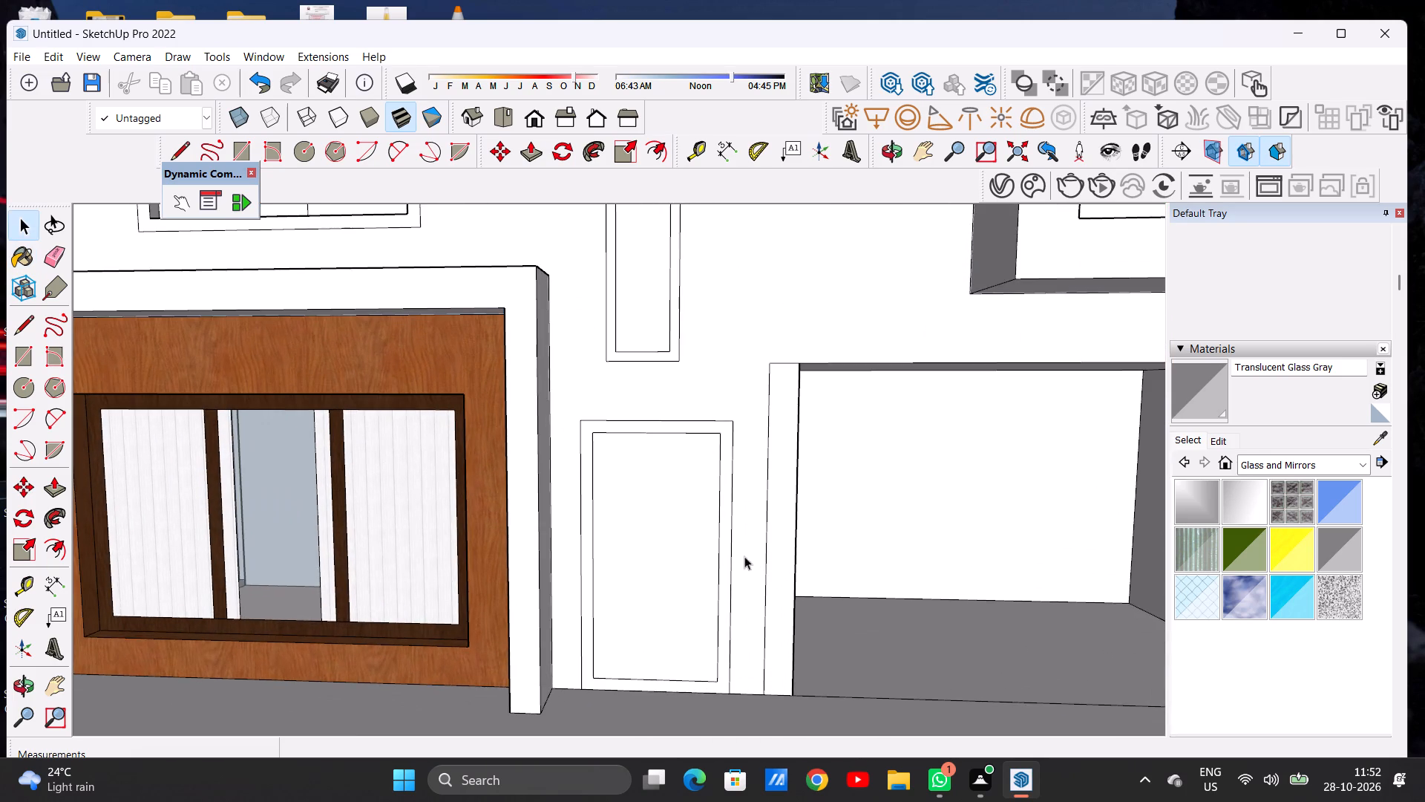
scroll(715, 531, "up", 5)
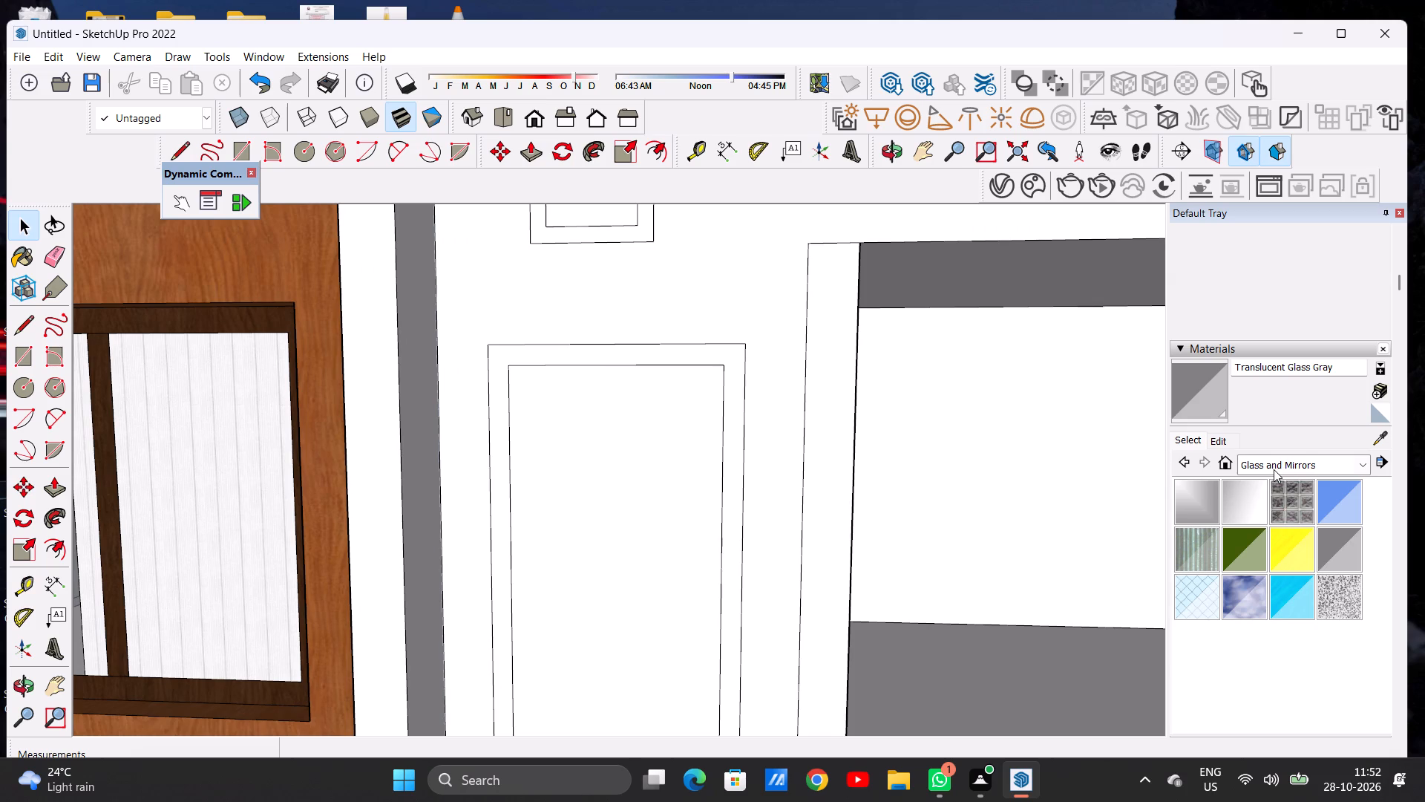
left_click(1274, 469)
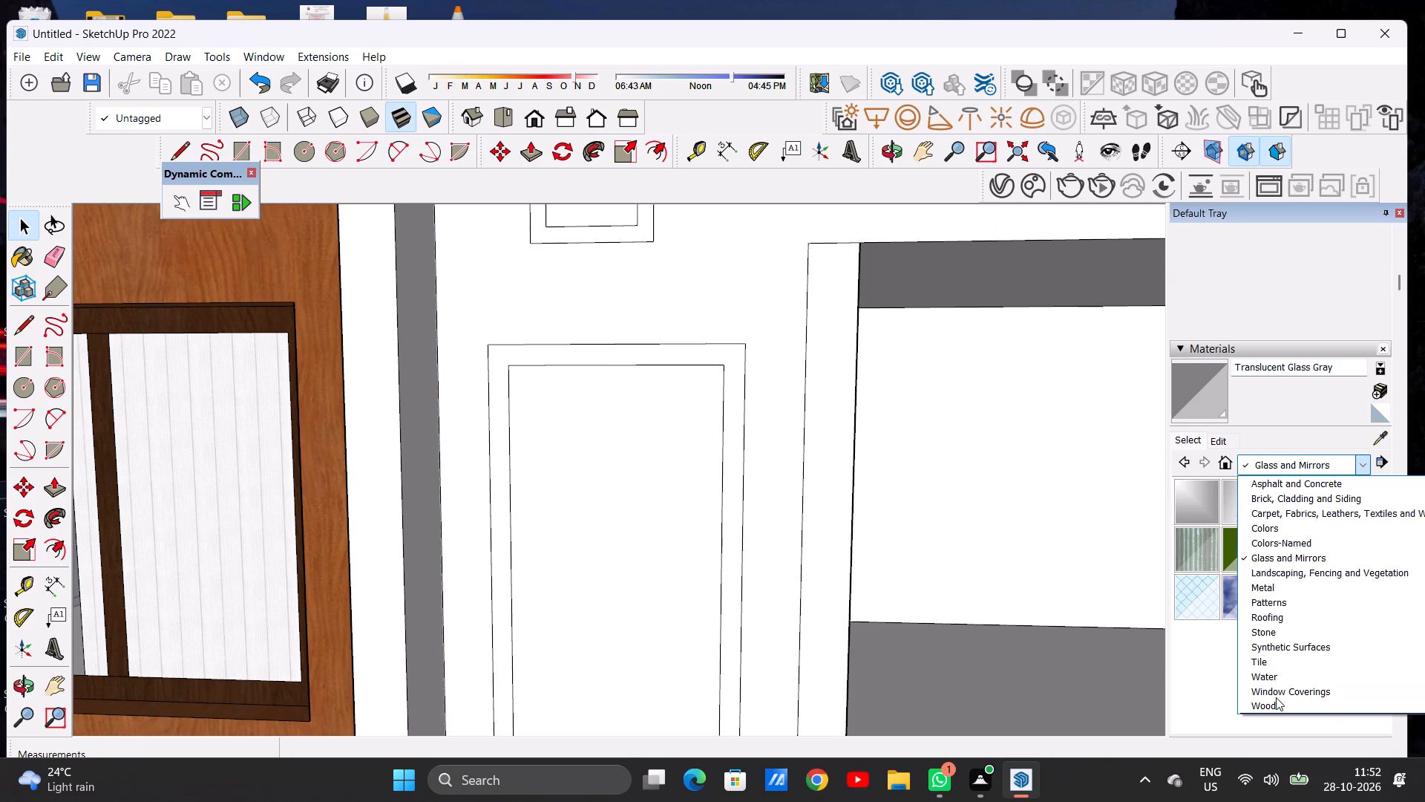
left_click(1268, 707)
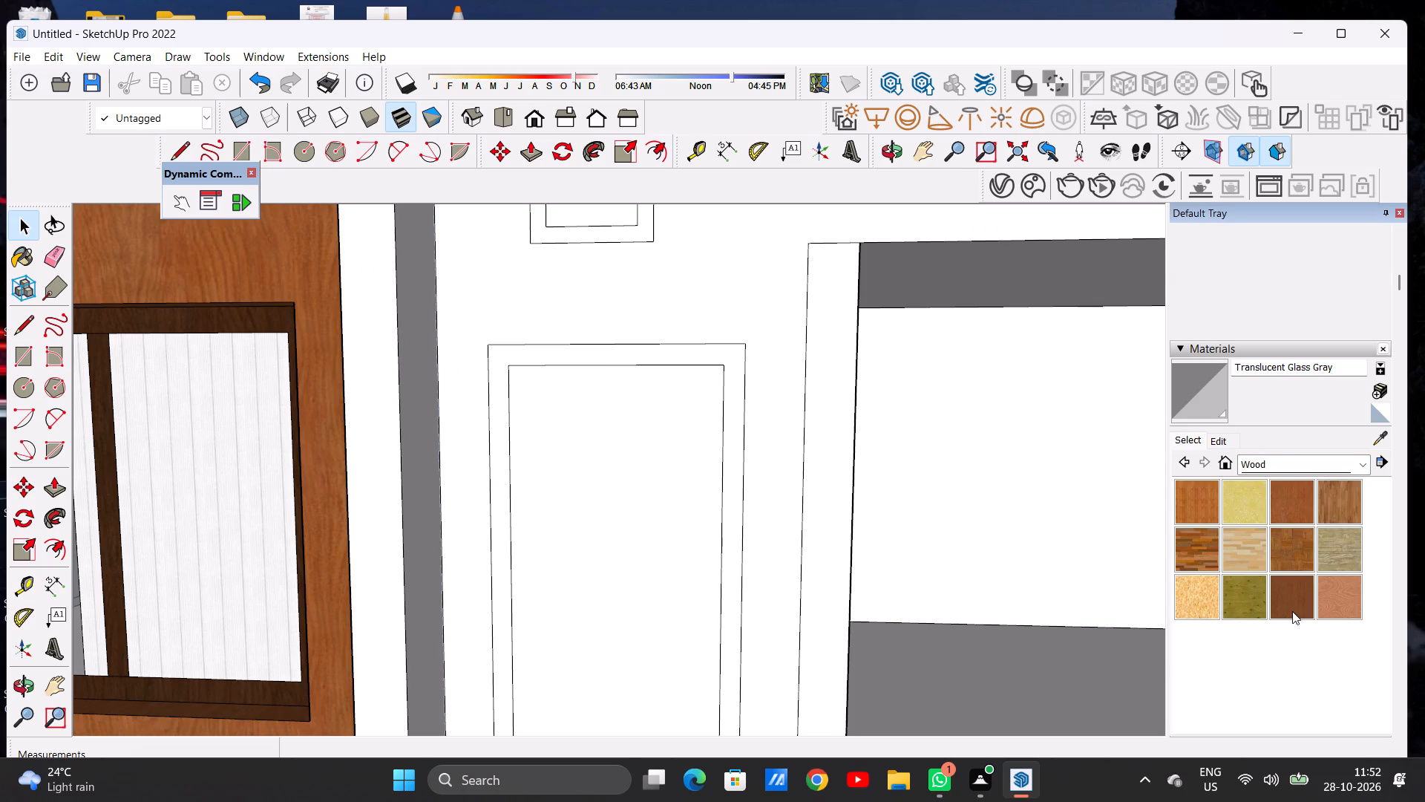
left_click(1292, 610)
left_click(658, 567)
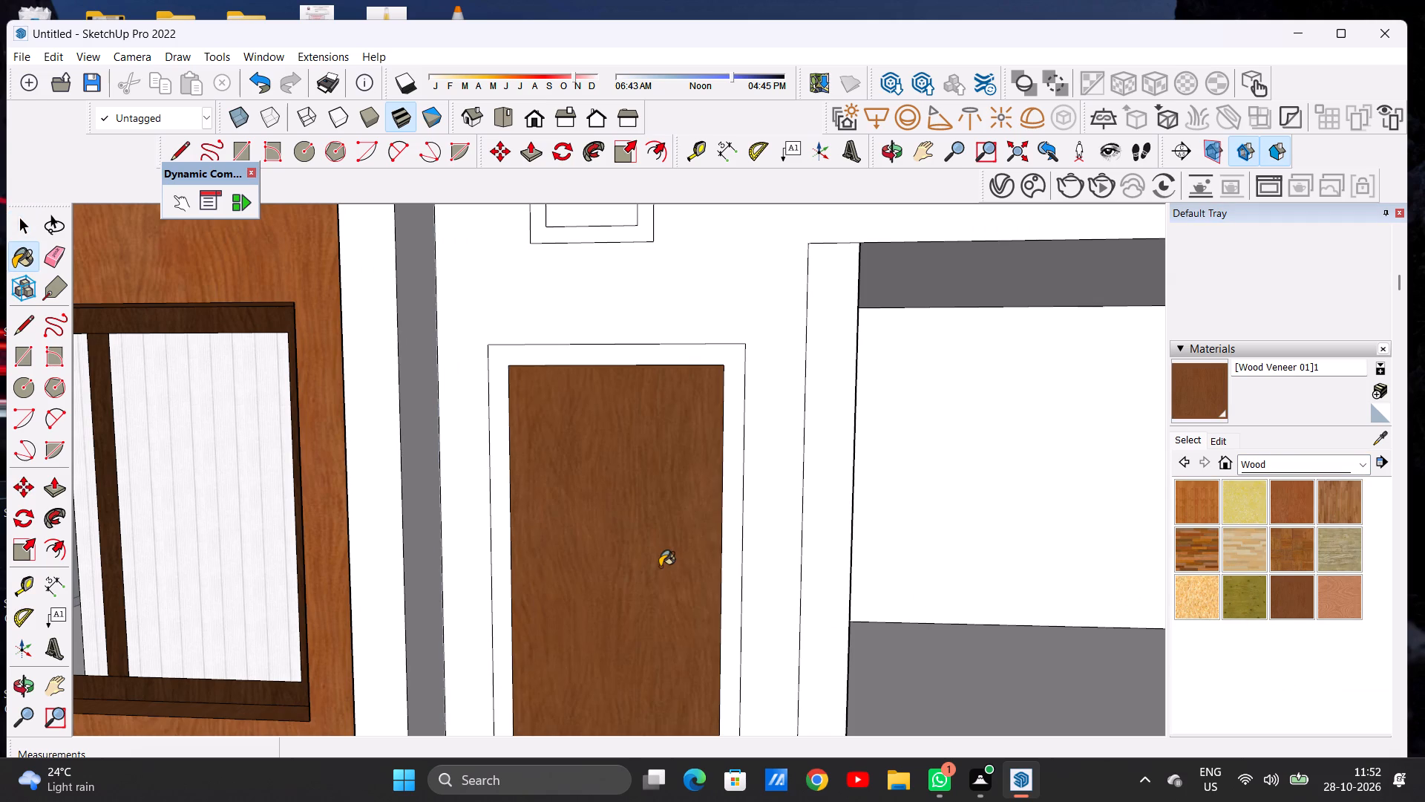
scroll(710, 553, "down", 6)
scroll(722, 515, "up", 6)
scroll(718, 437, "up", 5)
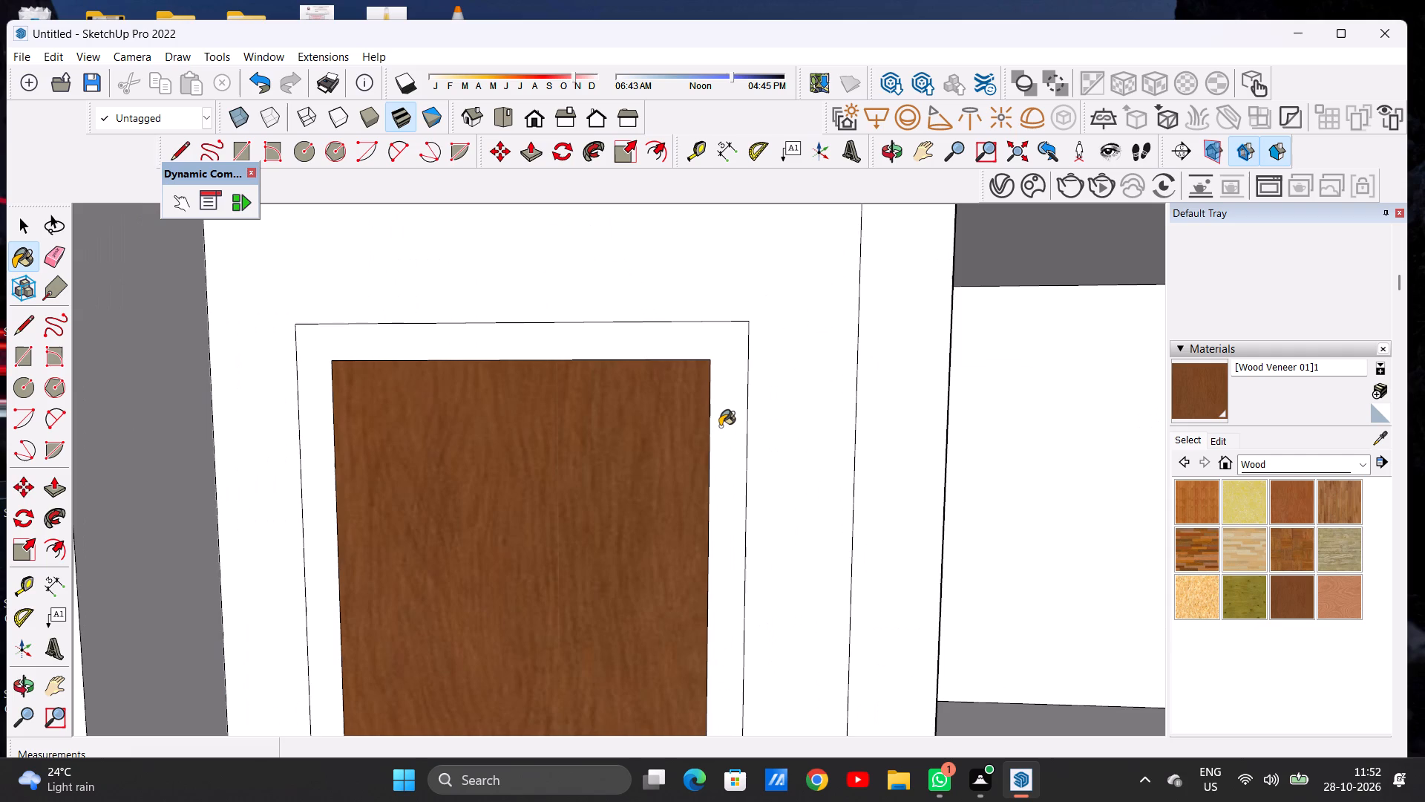
left_click(720, 426)
Review the painted window and door in the context of the whole front elevation.
scroll(676, 429, "down", 20)
scroll(676, 429, "down", 4)
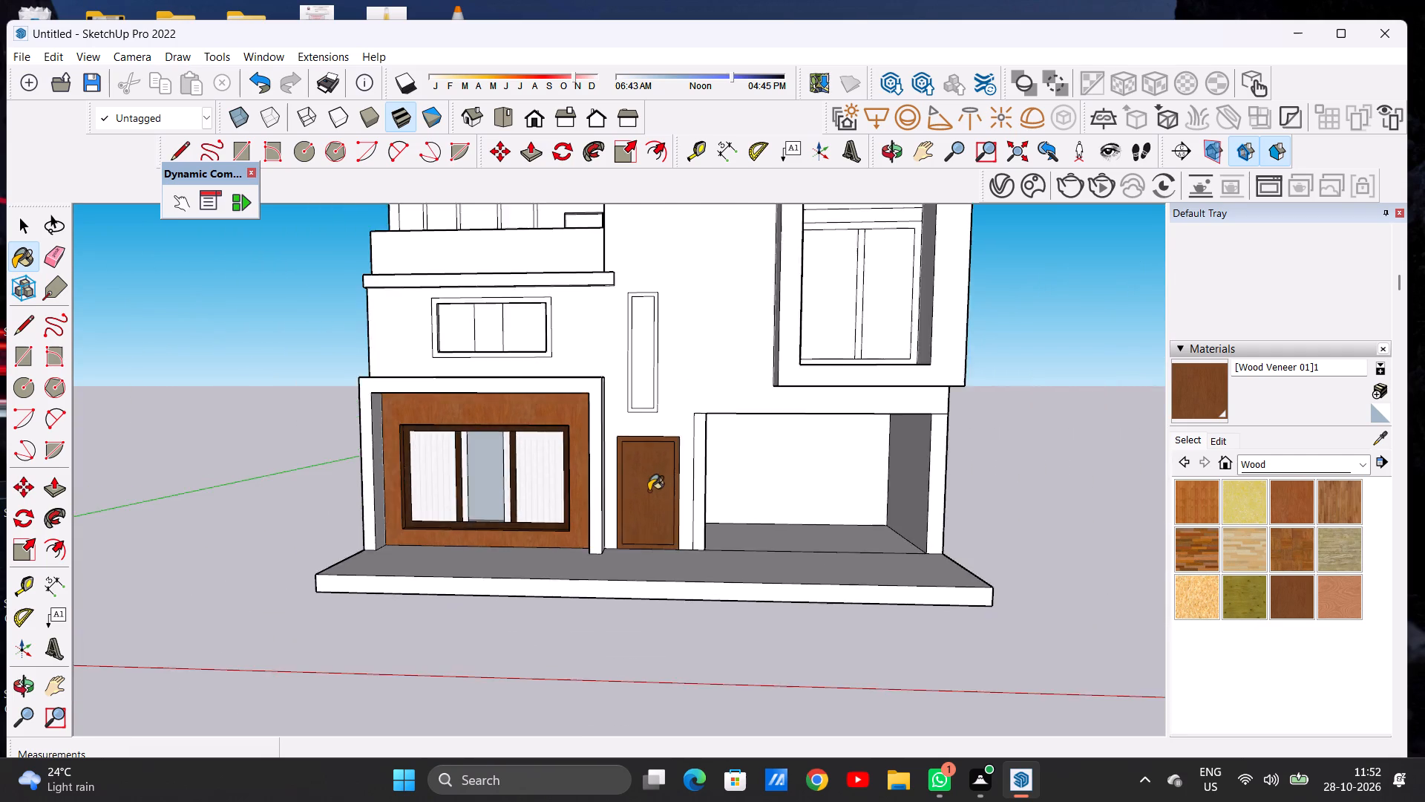
scroll(649, 491, "down", 3)
scroll(649, 495, "up", 1)
scroll(649, 495, "down", 2)
scroll(646, 466, "up", 1)
scroll(646, 466, "down", 1)
scroll(646, 466, "up", 7)
scroll(646, 480, "down", 7)
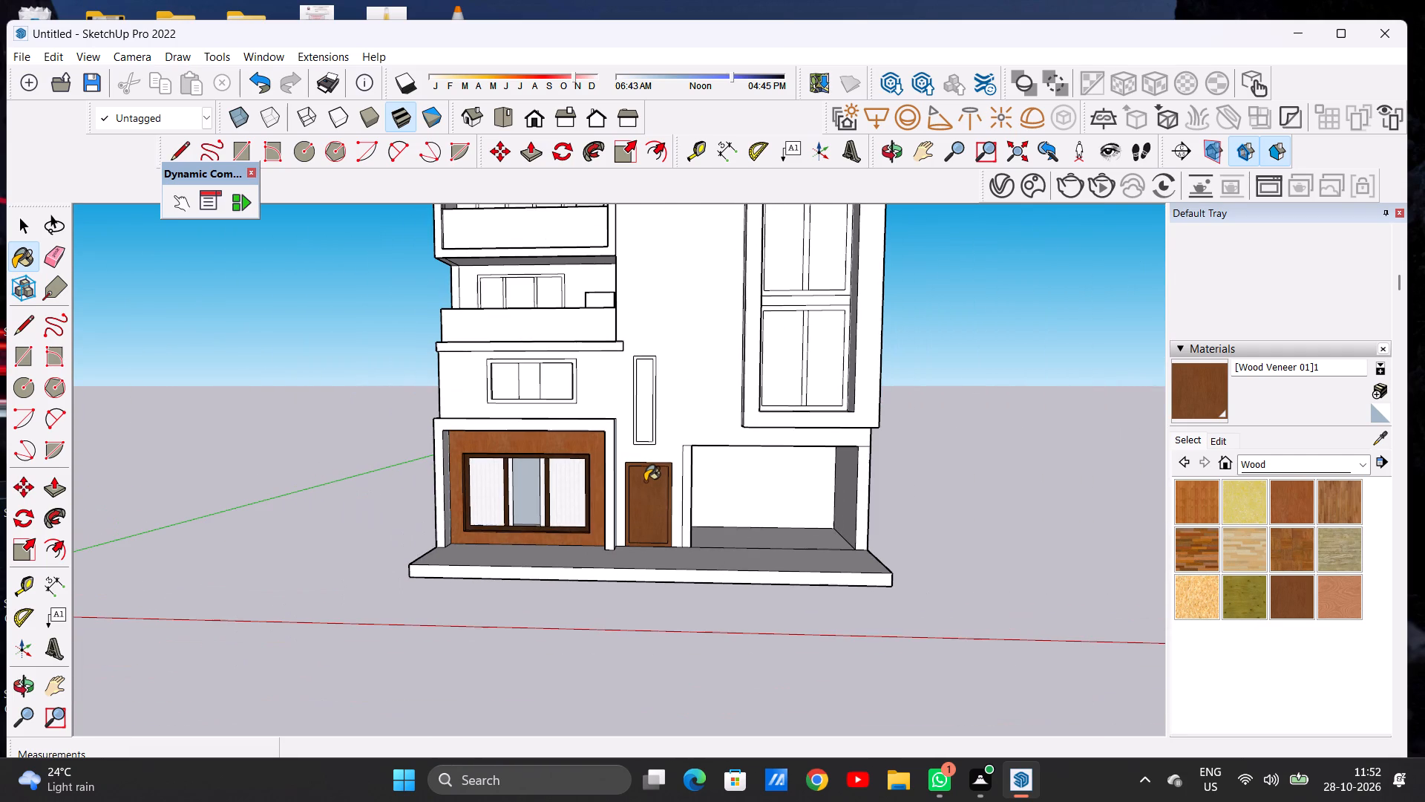
key("space")
scroll(754, 466, "down", 6)
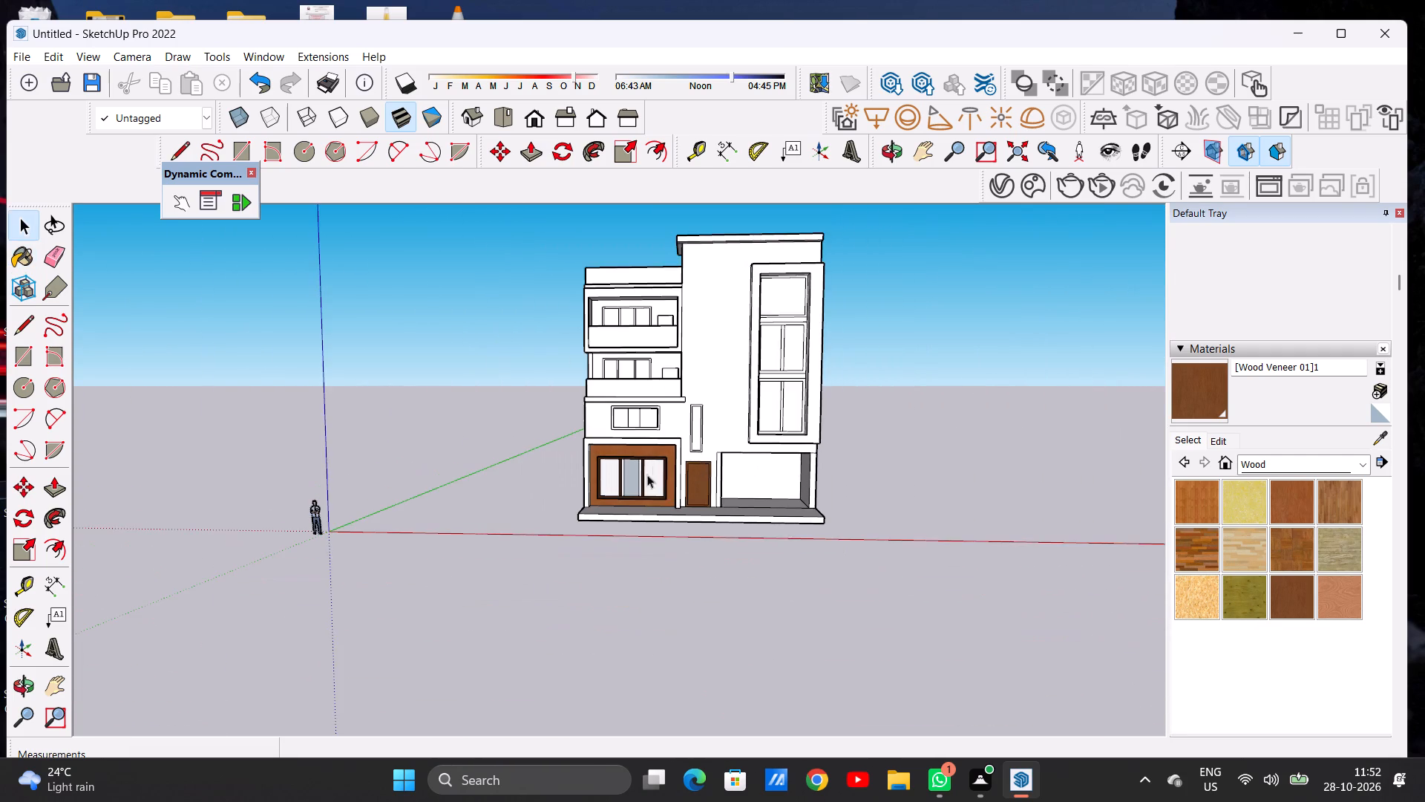
Draw a line on the front platform from the inner base corner of the window-side pillar towards the front edge, parallel to the platform's side.
middle_click_drag(647, 475, 637, 540)
scroll(694, 475, "up", 4)
scroll(620, 420, "down", 4)
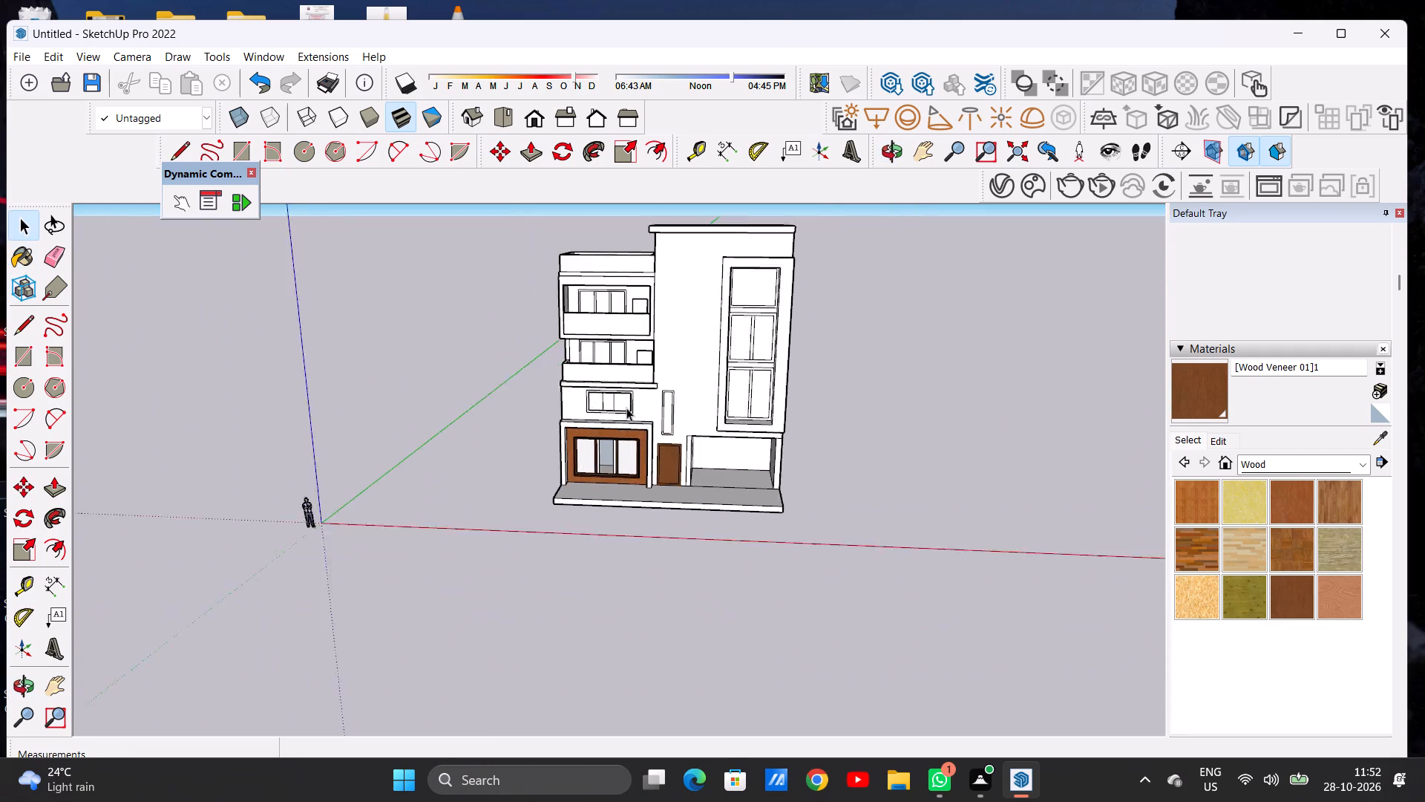
scroll(626, 408, "down", 2)
middle_click_drag(648, 443, 660, 562)
scroll(660, 497, "up", 2)
scroll(660, 497, "down", 1)
scroll(660, 497, "up", 6)
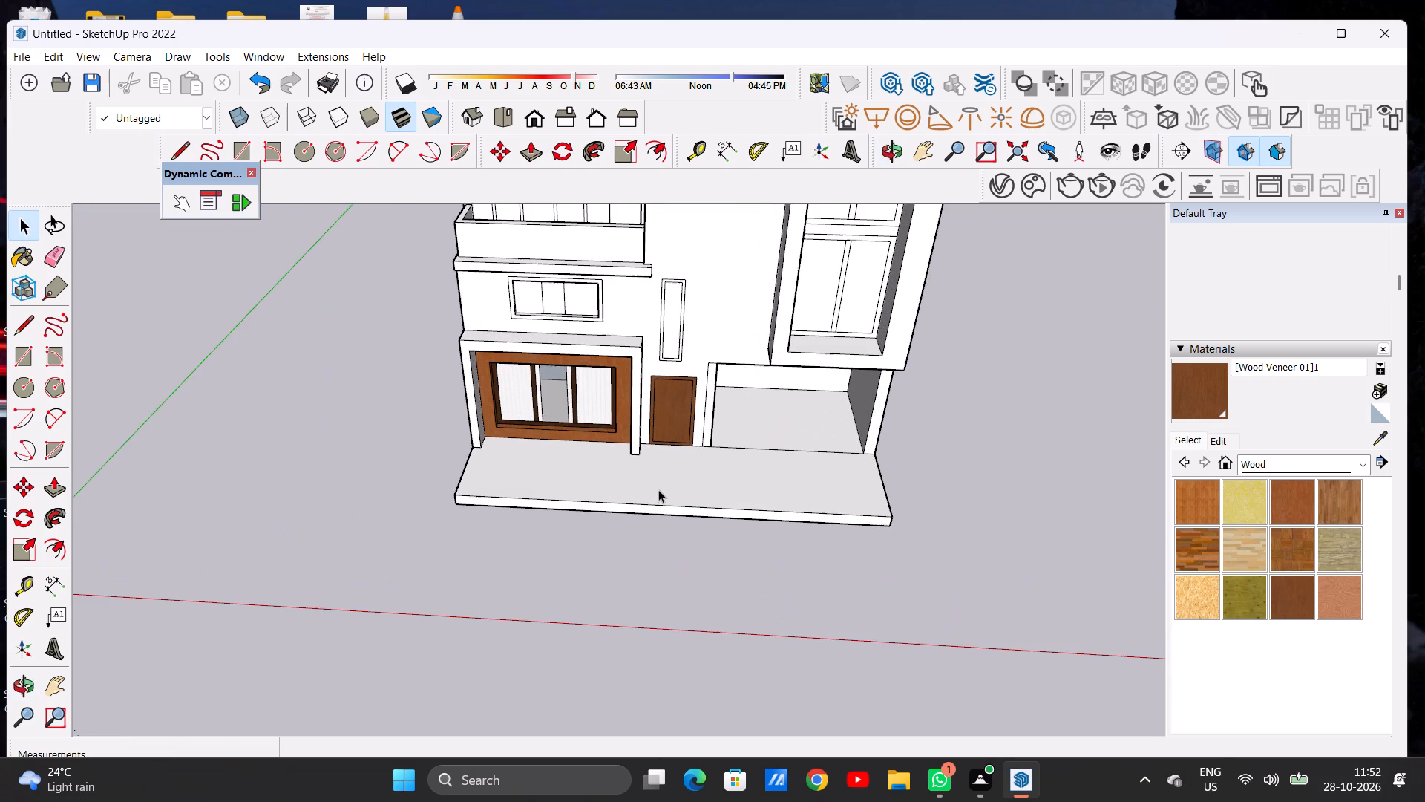
key("space")
scroll(629, 463, "up", 5)
middle_click_drag(641, 429, 635, 484)
scroll(543, 428, "down", 7)
scroll(541, 411, "up", 6)
key("l")
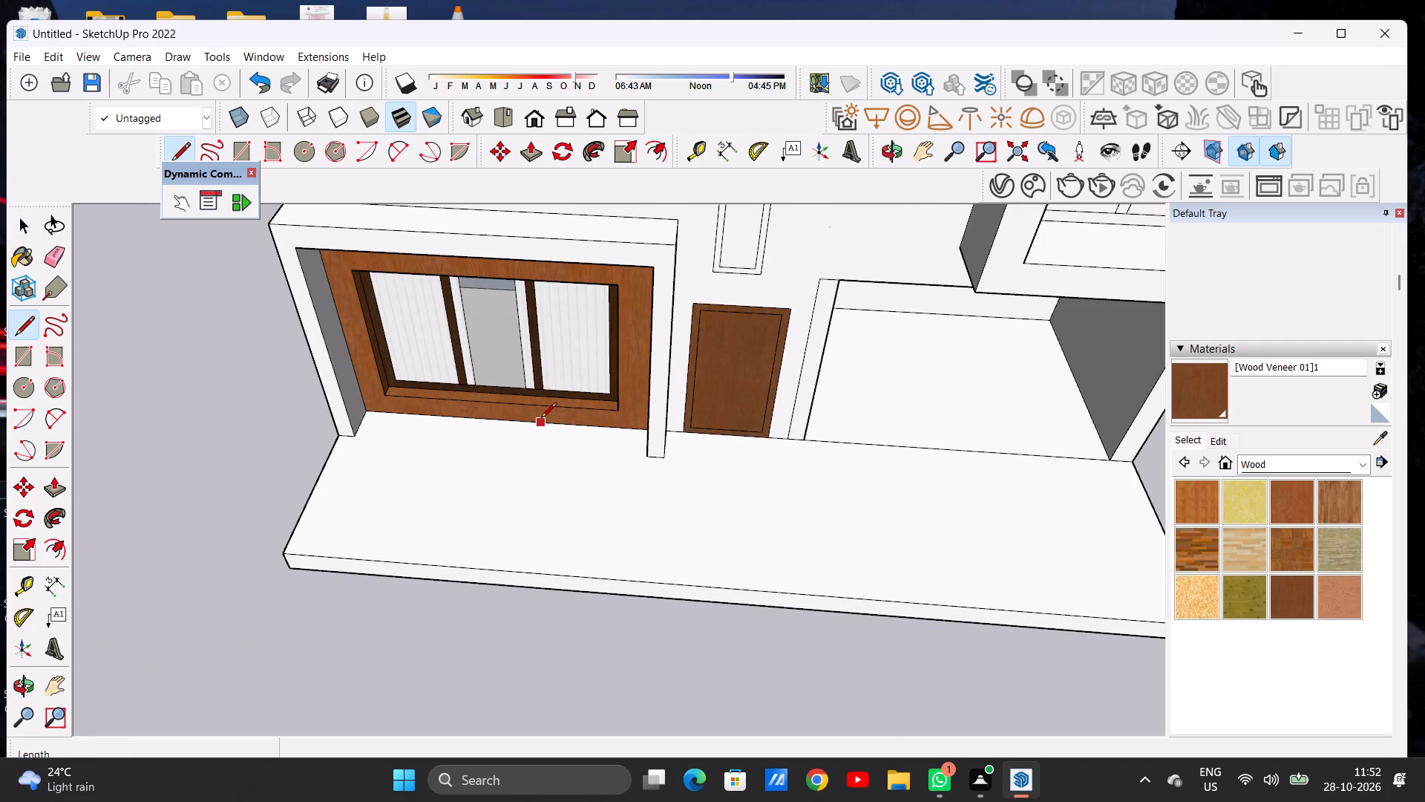
scroll(332, 465, "up", 6)
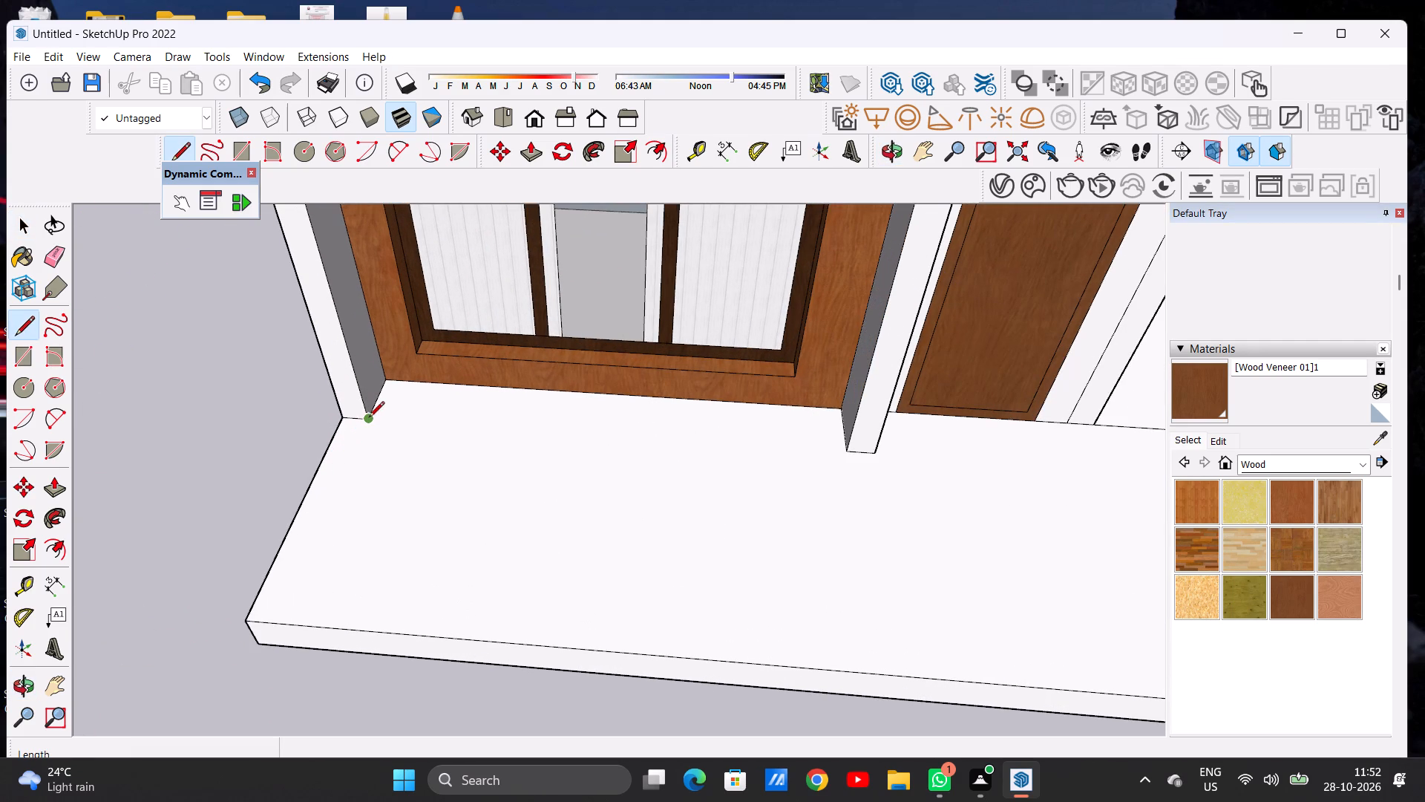
left_click(370, 420)
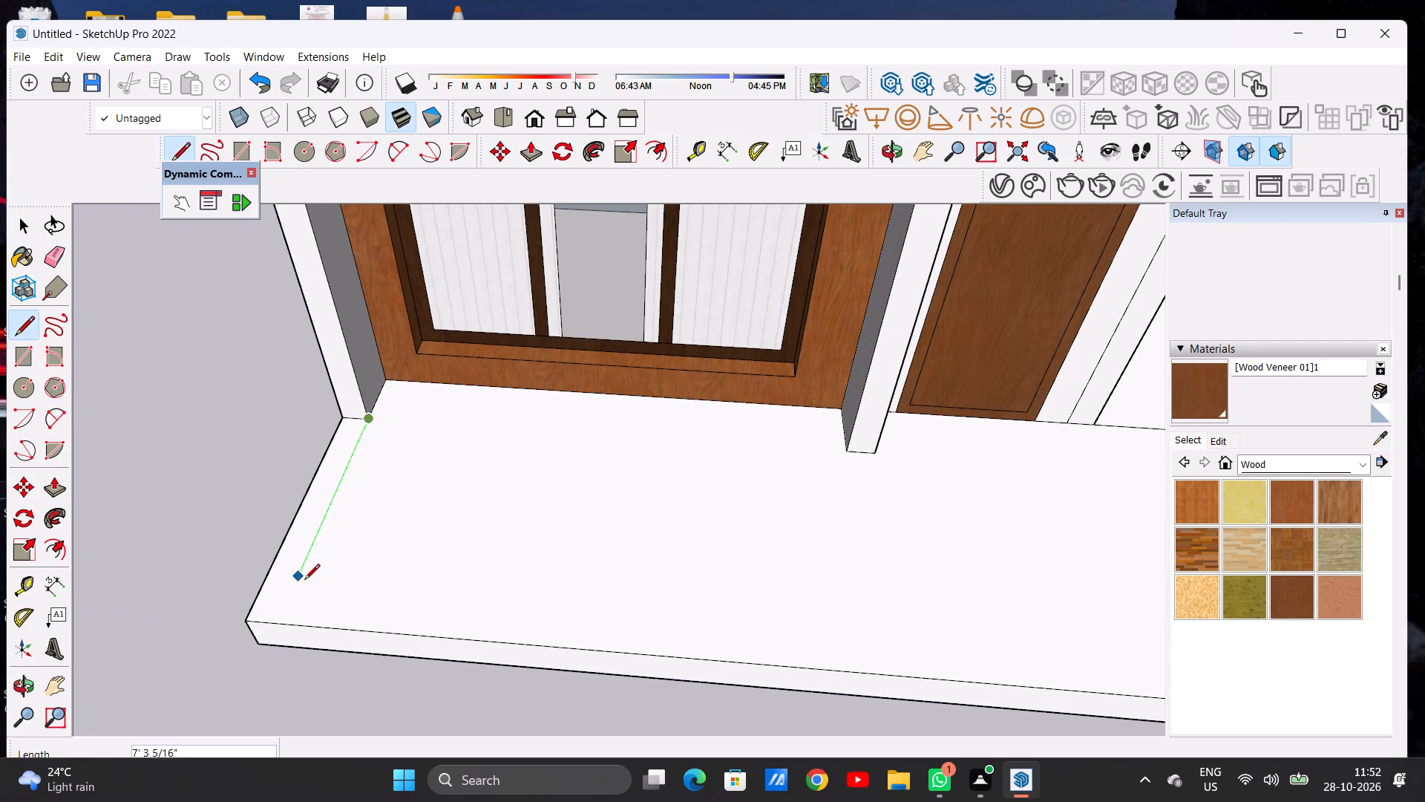
left_click(293, 596)
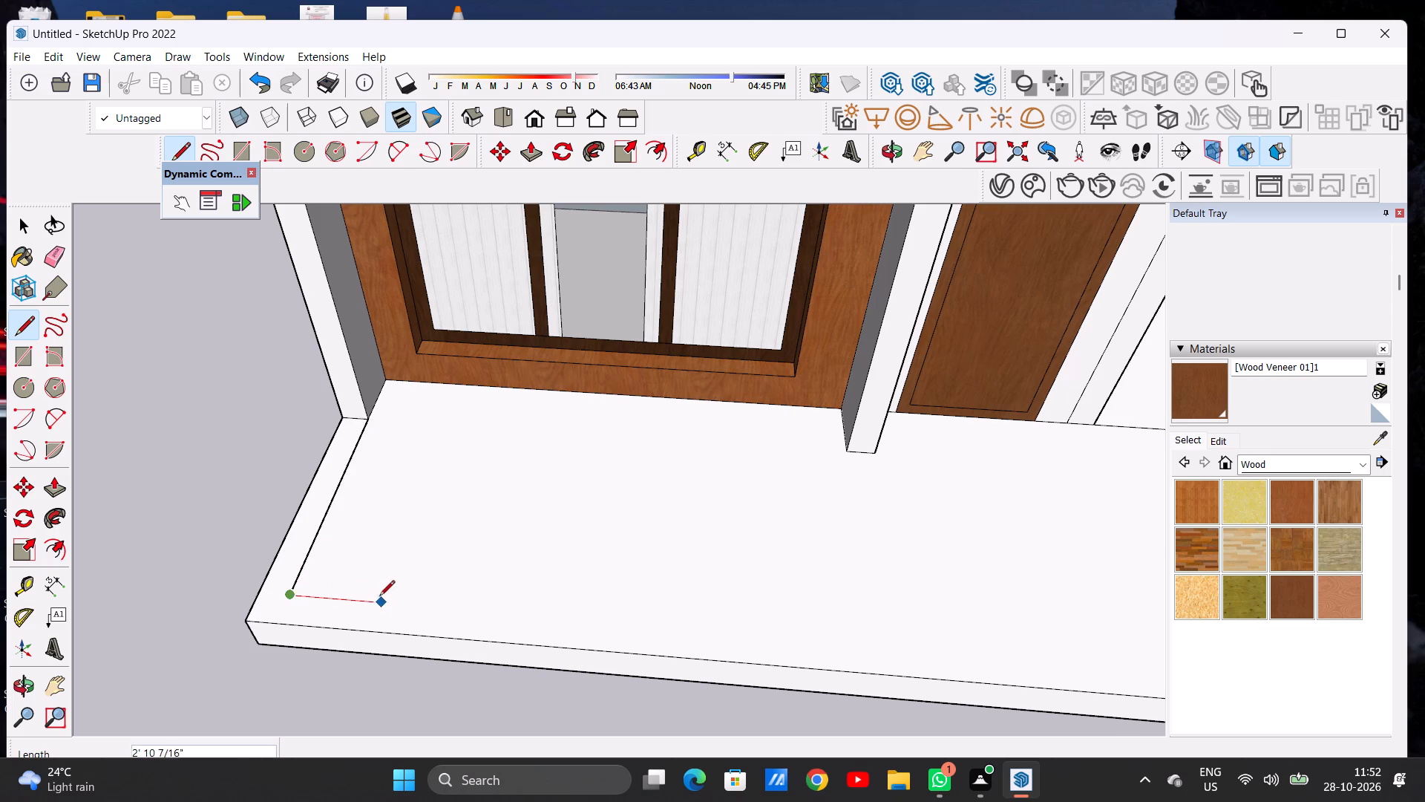
Continue the line about 44' along the platform, parallel to its front edge, stopping short of the carport-side edge.
scroll(379, 597, "down", 1)
scroll(379, 597, "up", 2)
scroll(379, 597, "down", 7)
scroll(377, 598, "up", 2)
scroll(377, 598, "down", 2)
scroll(518, 619, "down", 5)
scroll(866, 633, "up", 3)
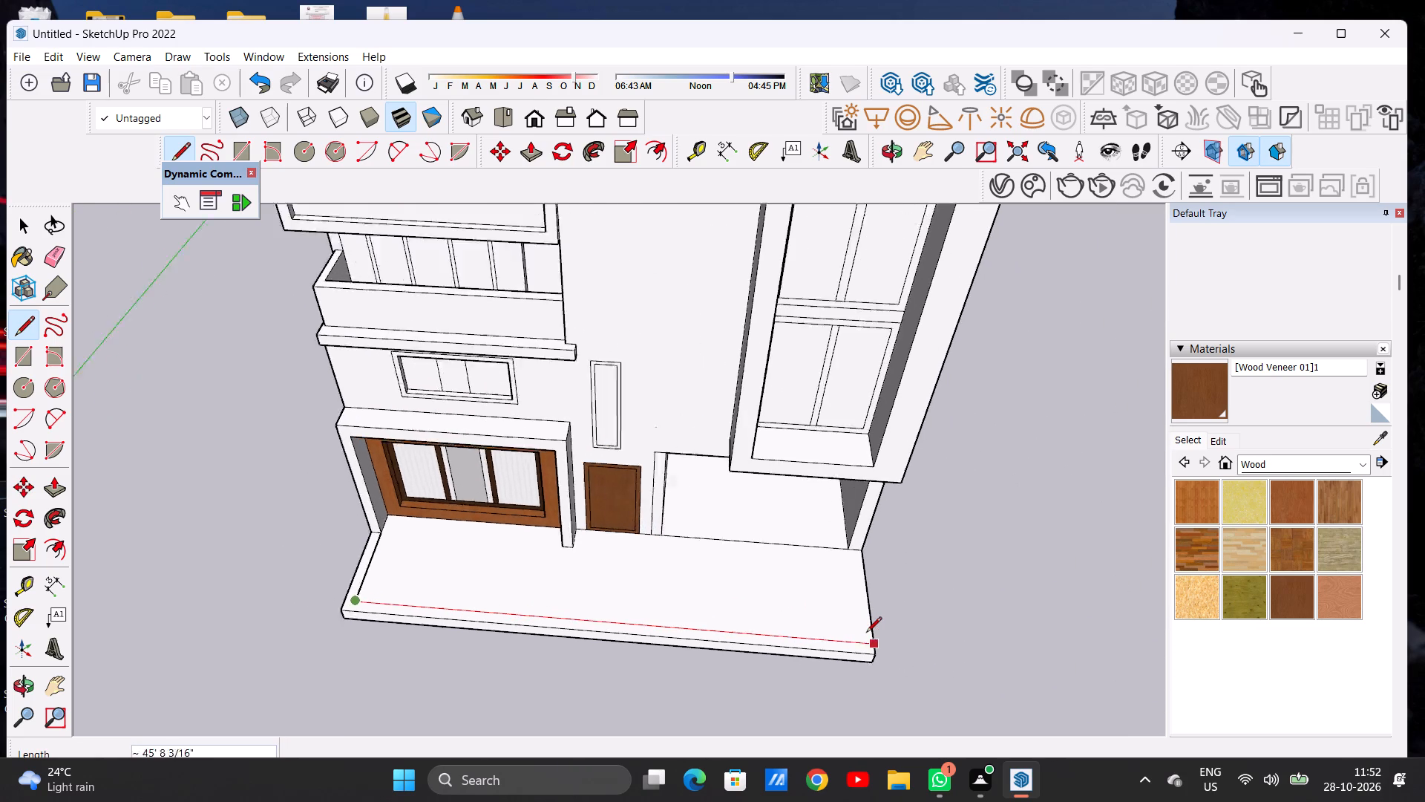
scroll(866, 633, "up", 4)
scroll(866, 633, "down", 1)
scroll(866, 633, "up", 3)
left_click(842, 646)
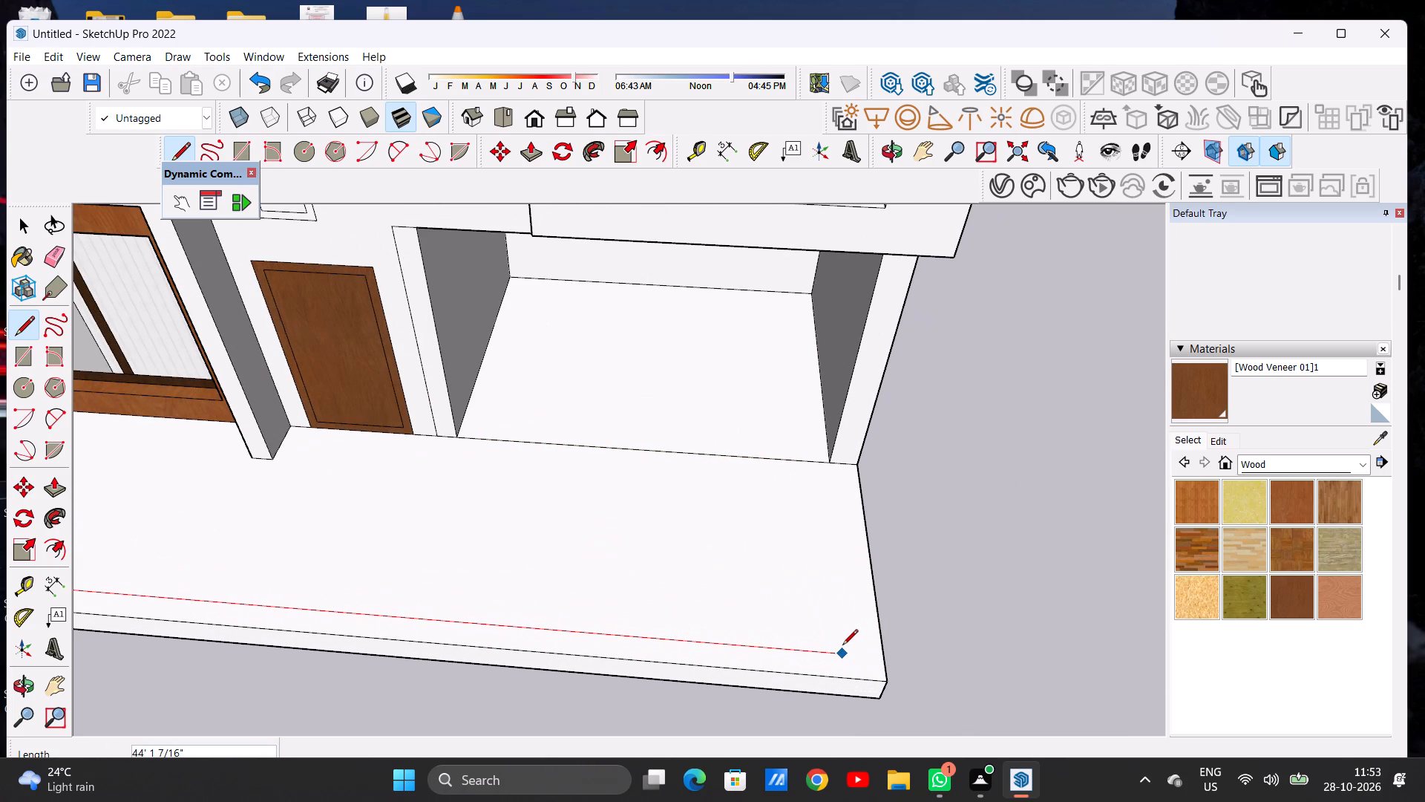
key("space")
Draw a line about 10' 3" from the inner base corner of the carport's outer pillar towards the front edge, and join it to the lengthwise platform line.
type("L")
scroll(846, 436, "up", 5)
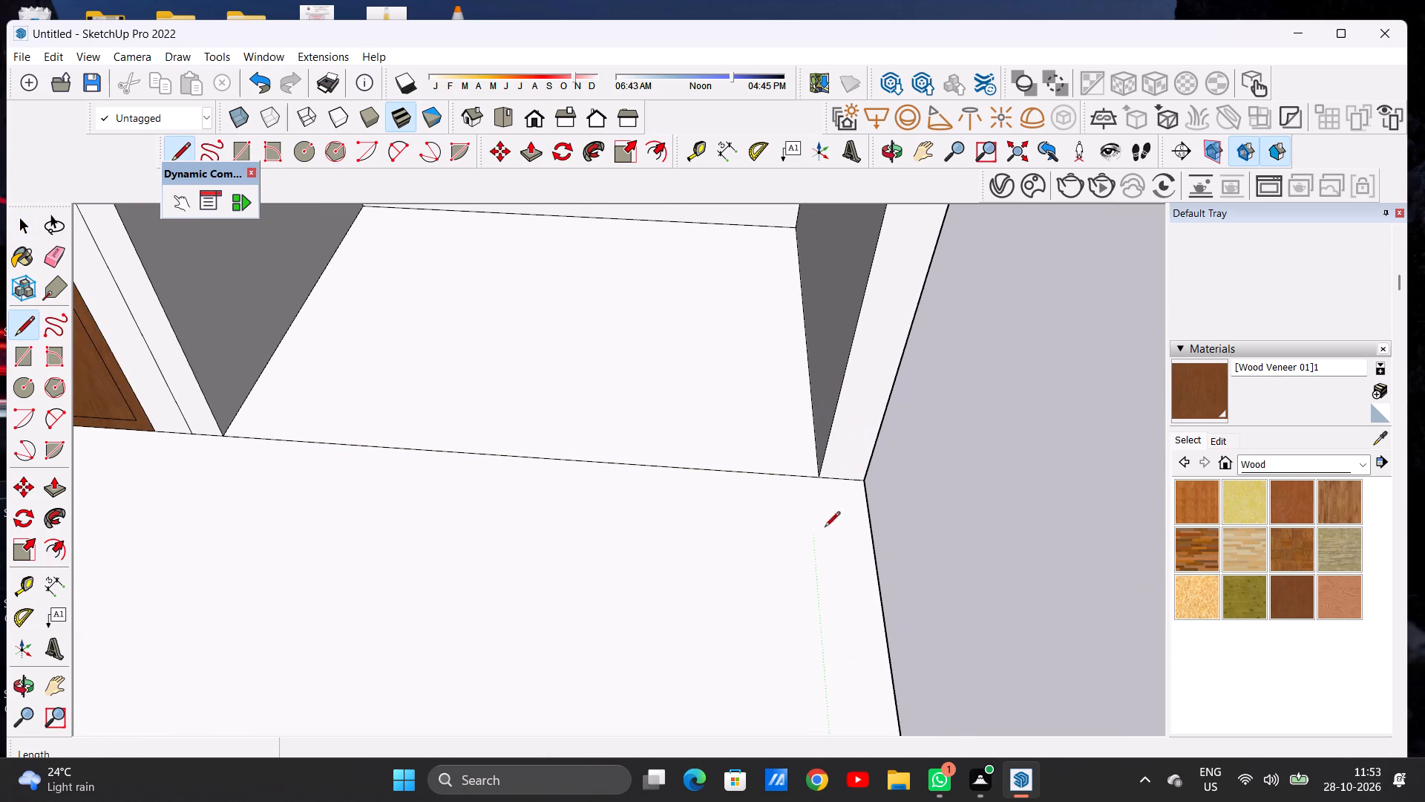
left_click(819, 482)
scroll(818, 475, "down", 7)
scroll(822, 472, "up", 1)
scroll(822, 472, "down", 2)
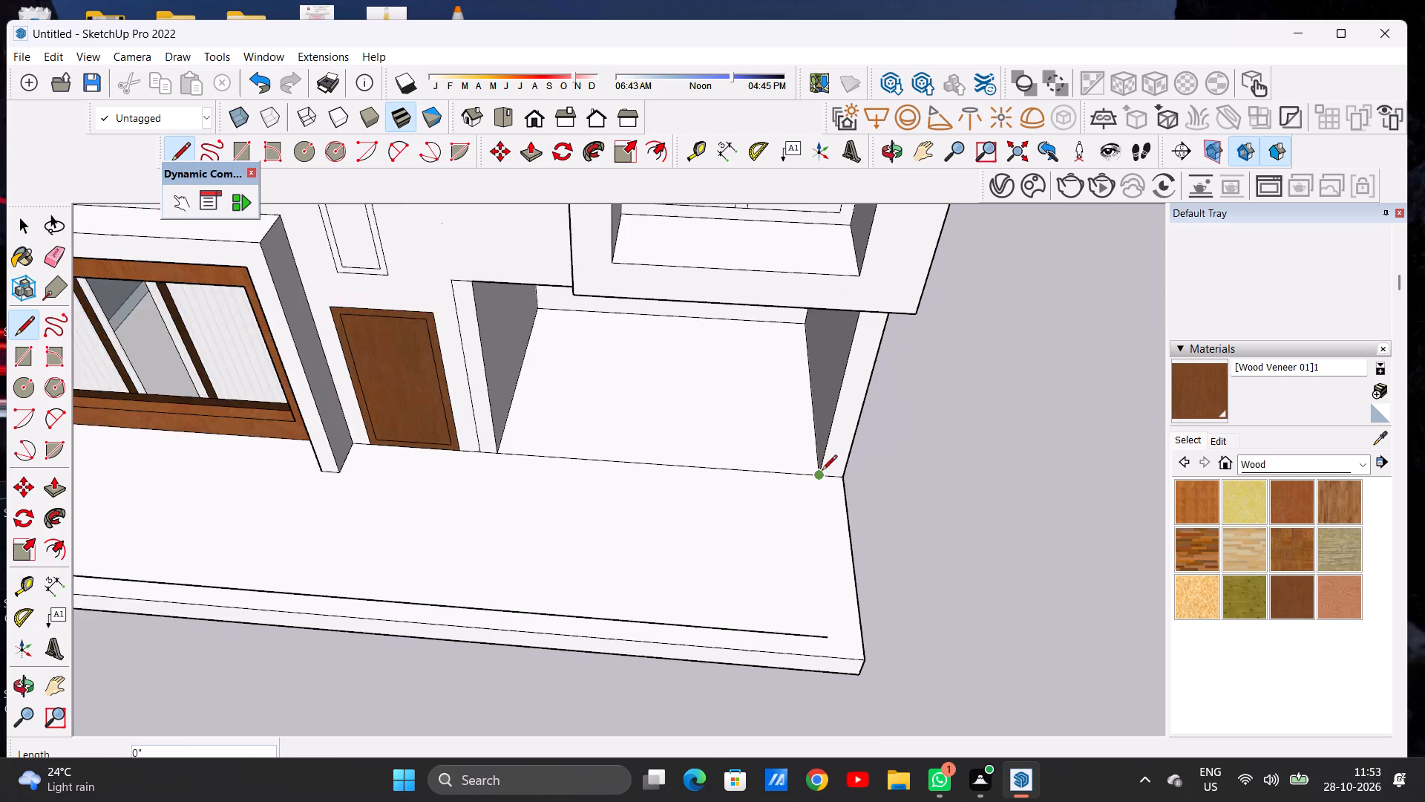
scroll(822, 472, "down", 6)
scroll(831, 548, "up", 7)
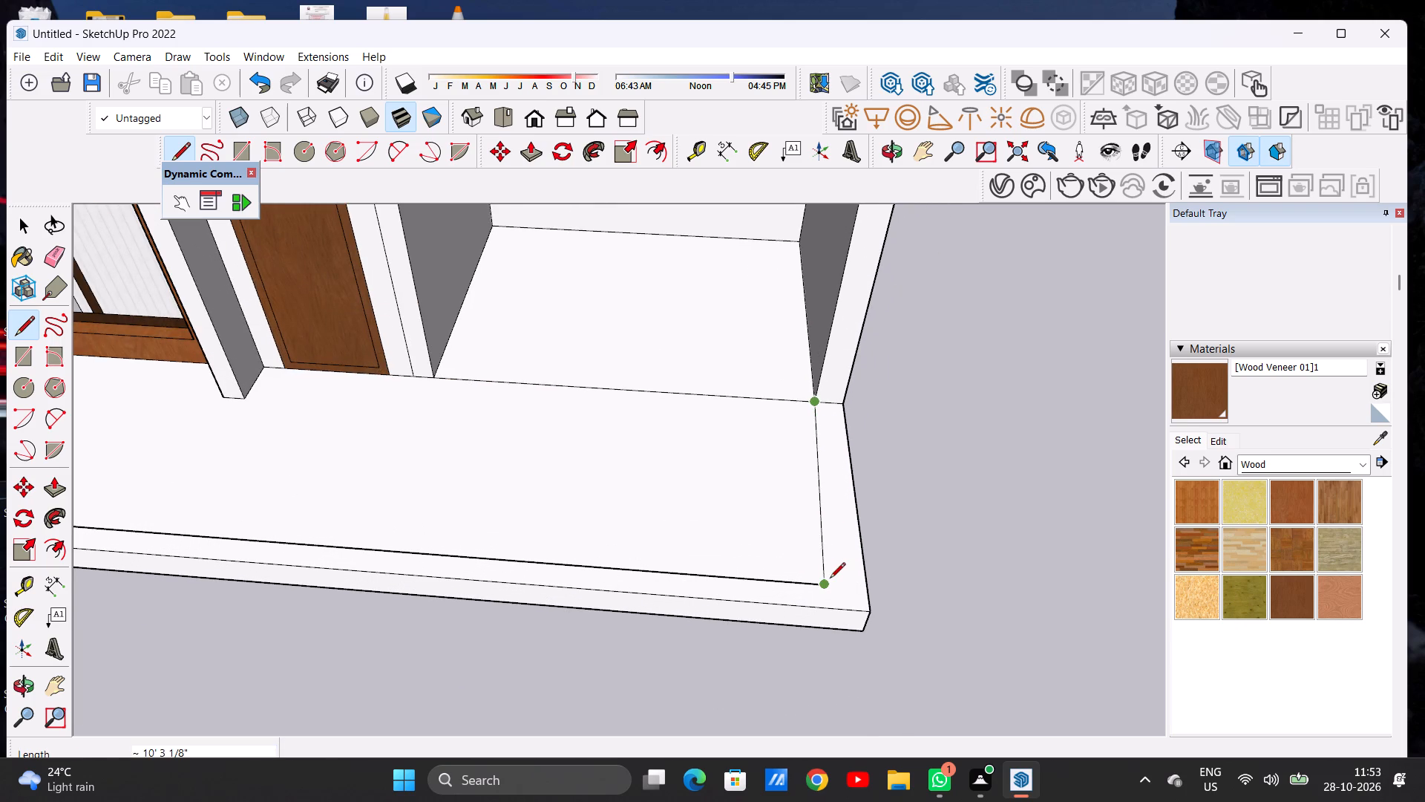
scroll(830, 579, "up", 13)
left_click(839, 599)
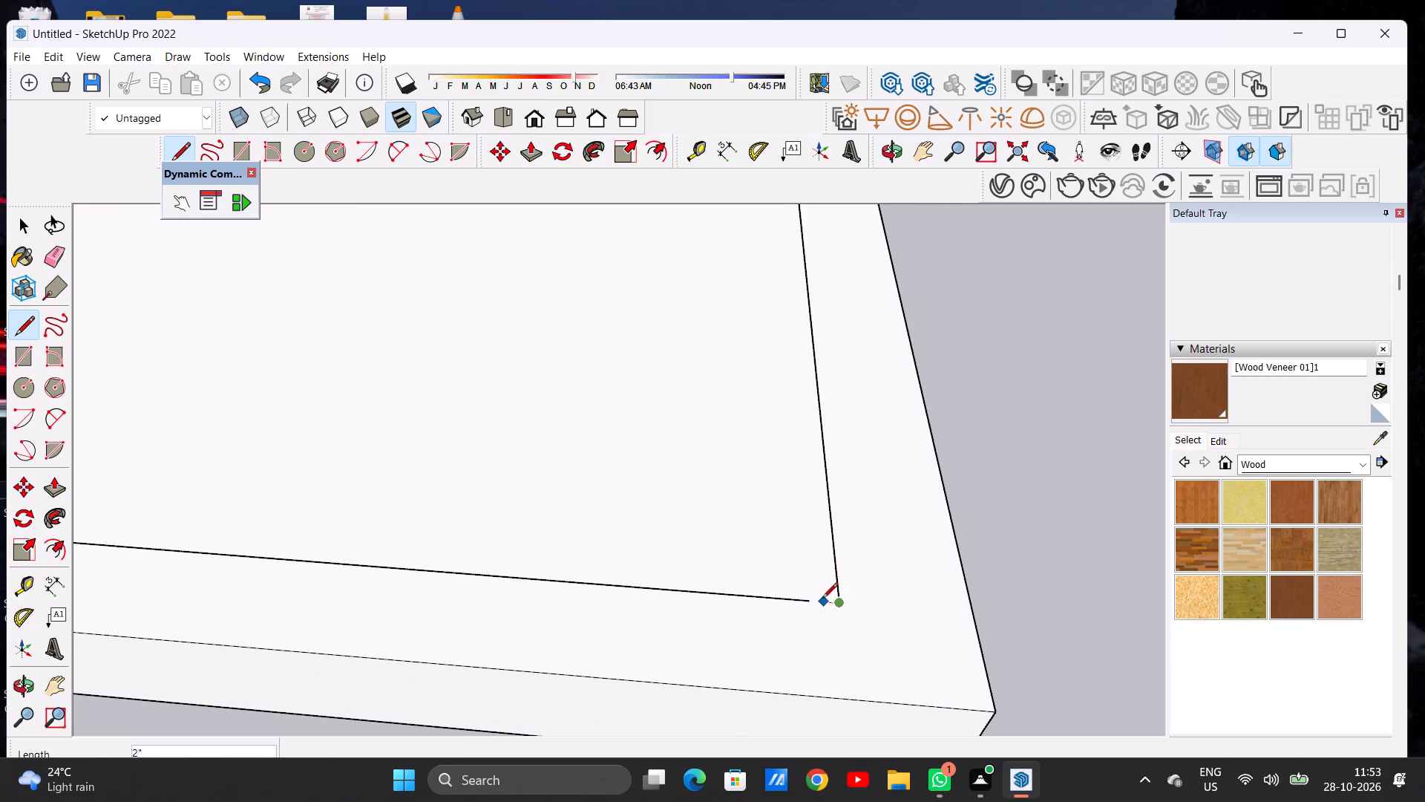
left_click(808, 600)
key("space")
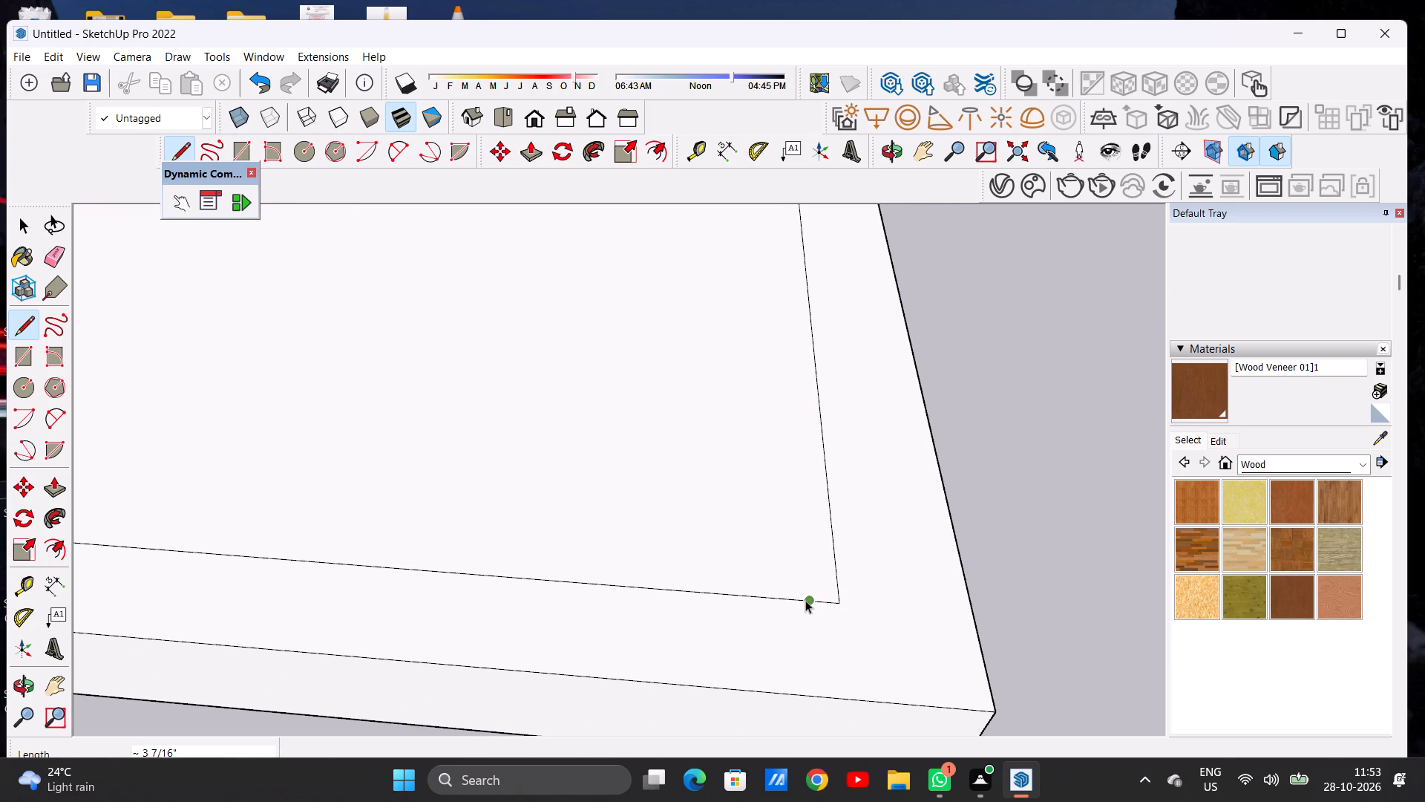
Examine the inset outline on the front platform in the context of the whole building, from near and far and from different heights.
scroll(894, 483, "down", 2)
scroll(900, 483, "up", 1)
scroll(902, 485, "down", 20)
scroll(902, 485, "down", 5)
scroll(888, 573, "down", 4)
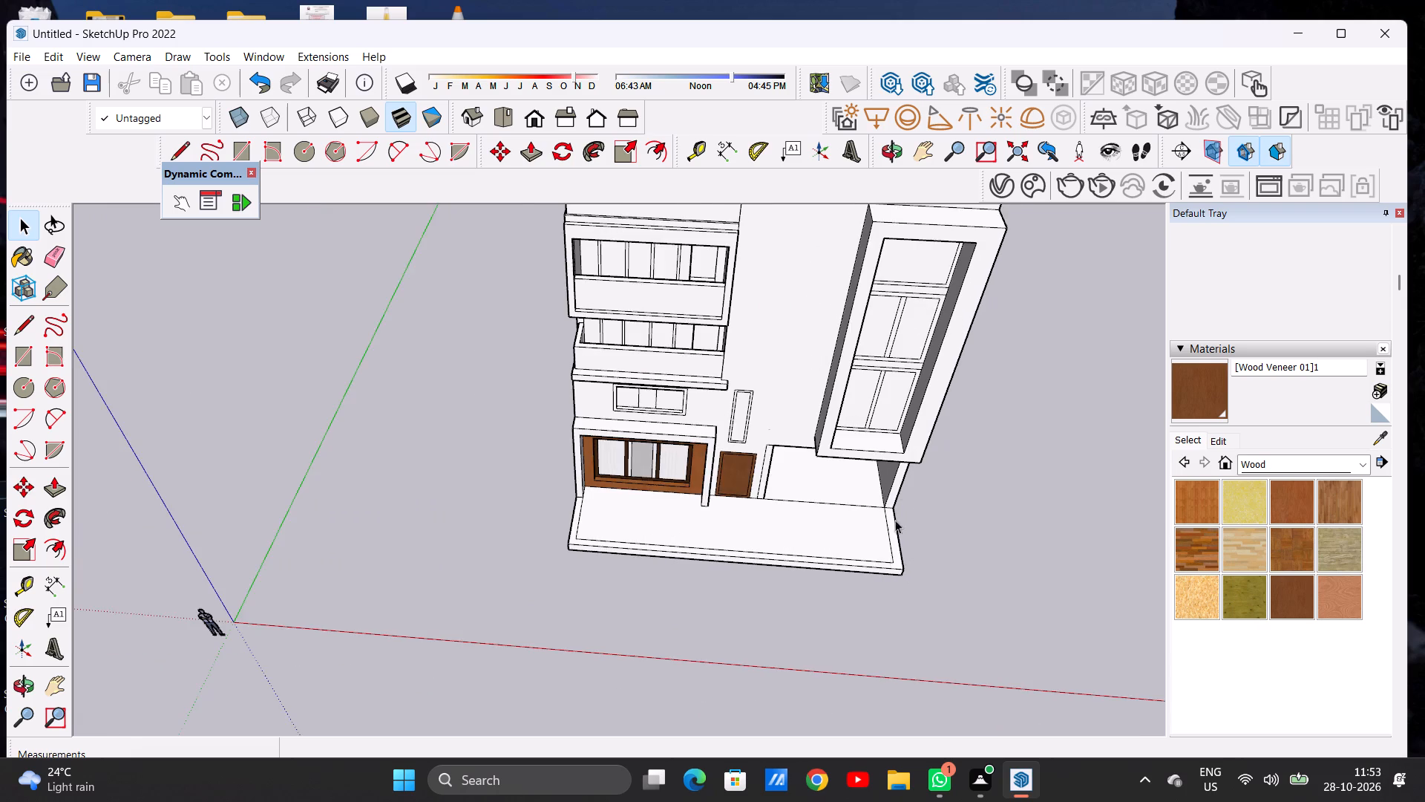
scroll(902, 486, "up", 9)
middle_click_drag(892, 558, 937, 475)
scroll(902, 524, "down", 1)
scroll(902, 524, "up", 1)
scroll(902, 525, "down", 2)
scroll(902, 525, "up", 1)
scroll(902, 525, "down", 8)
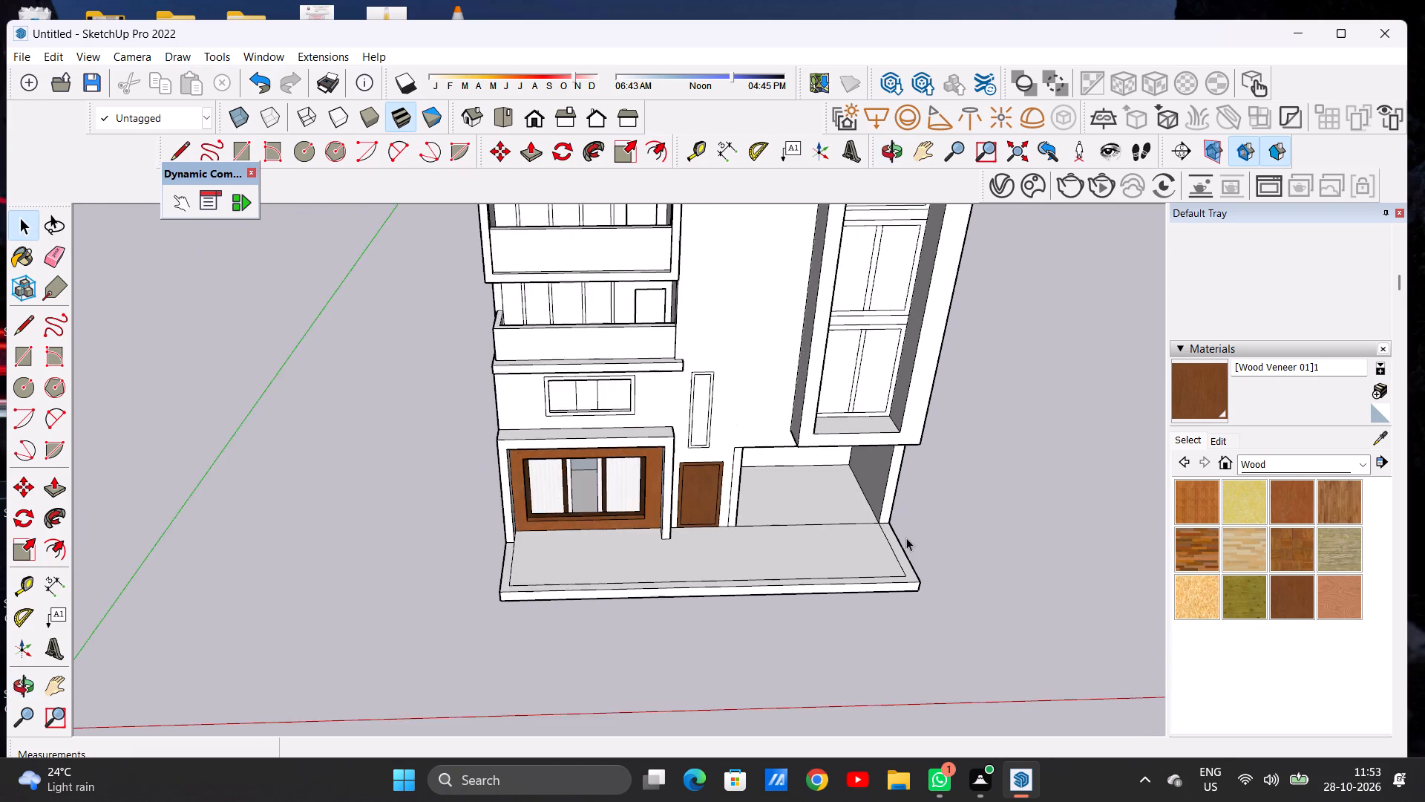
scroll(906, 538, "down", 1)
middle_click_drag(843, 556, 820, 517)
scroll(845, 525, "up", 3)
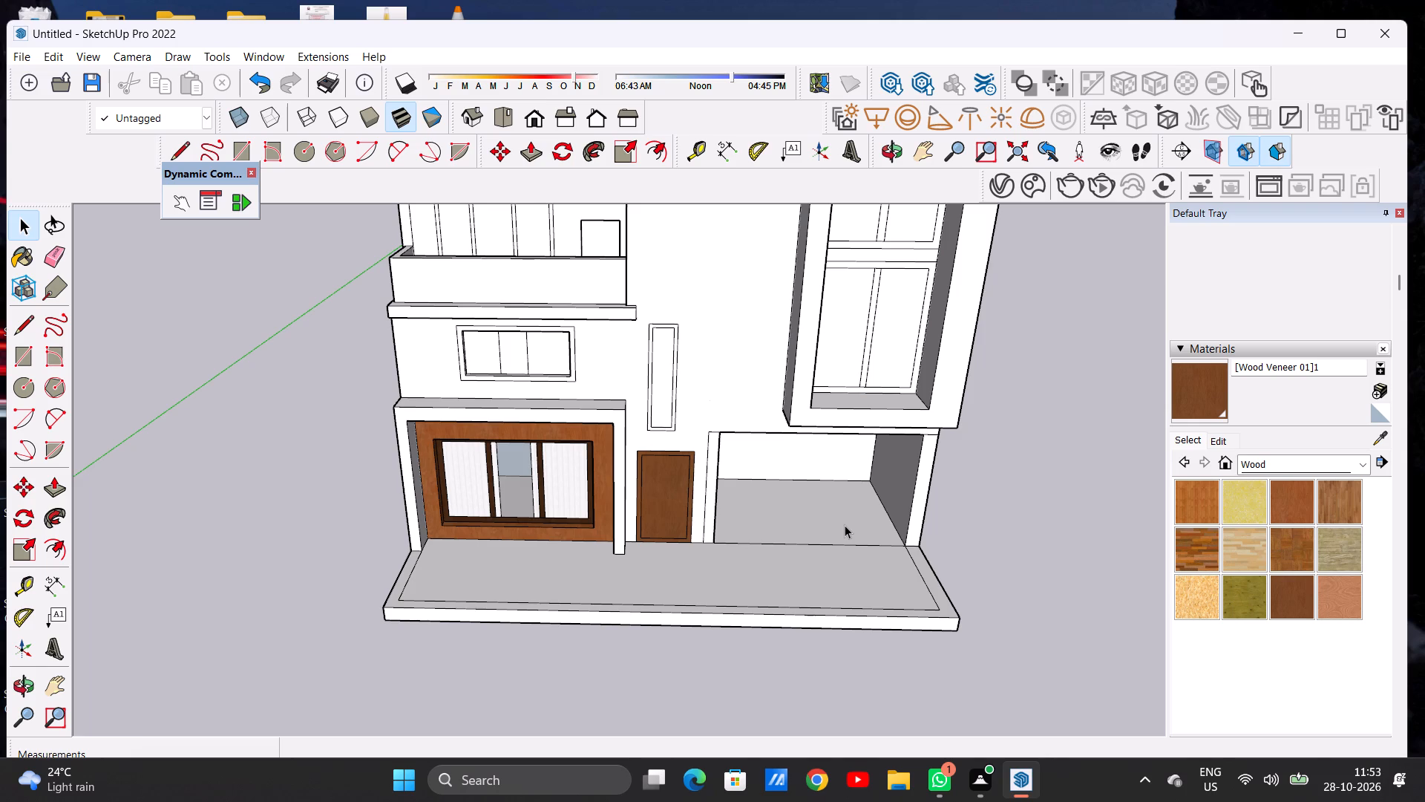
scroll(628, 485, "down", 8)
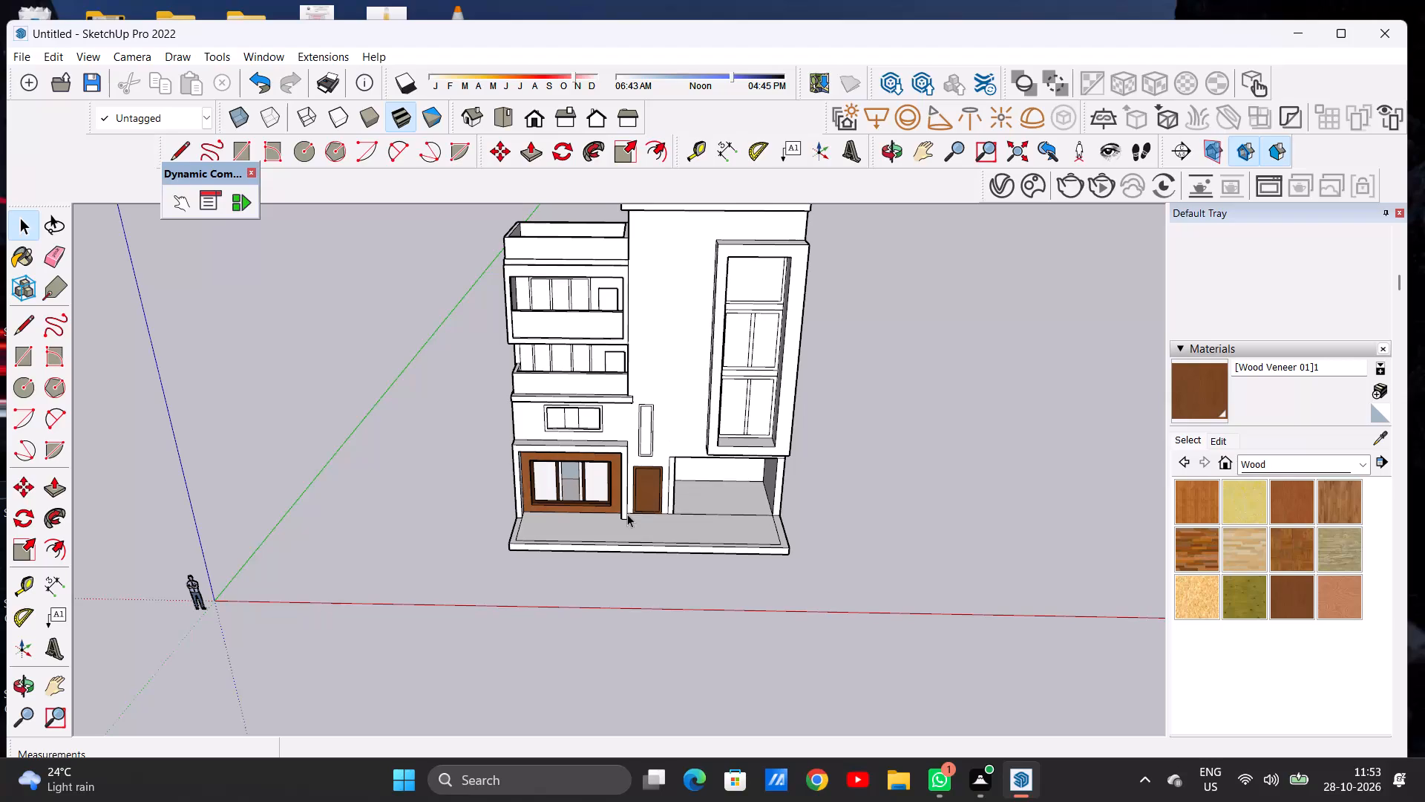
scroll(707, 477, "down", 9)
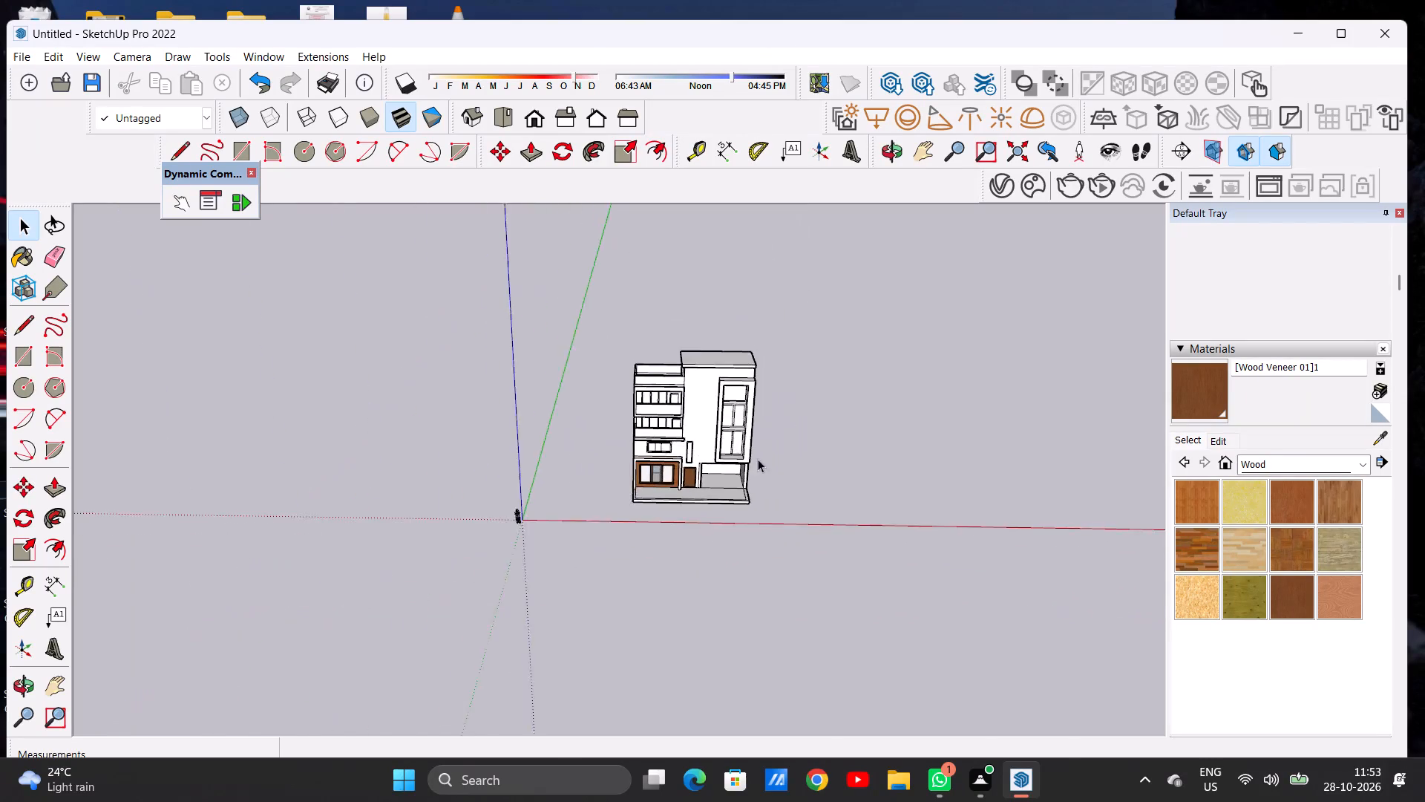
scroll(729, 468, "up", 8)
middle_click_drag(706, 493, 695, 428)
scroll(714, 467, "up", 2)
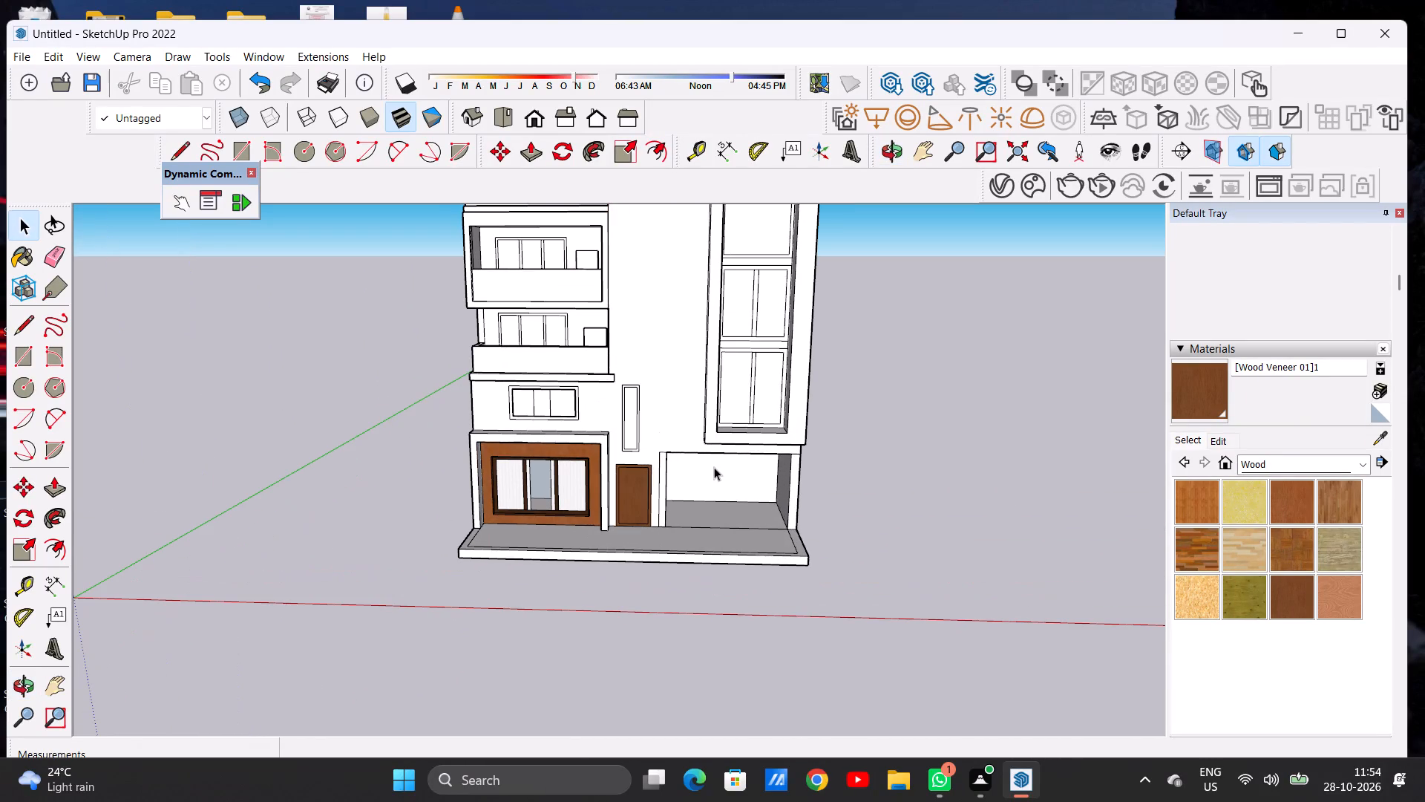
scroll(720, 460, "down", 6)
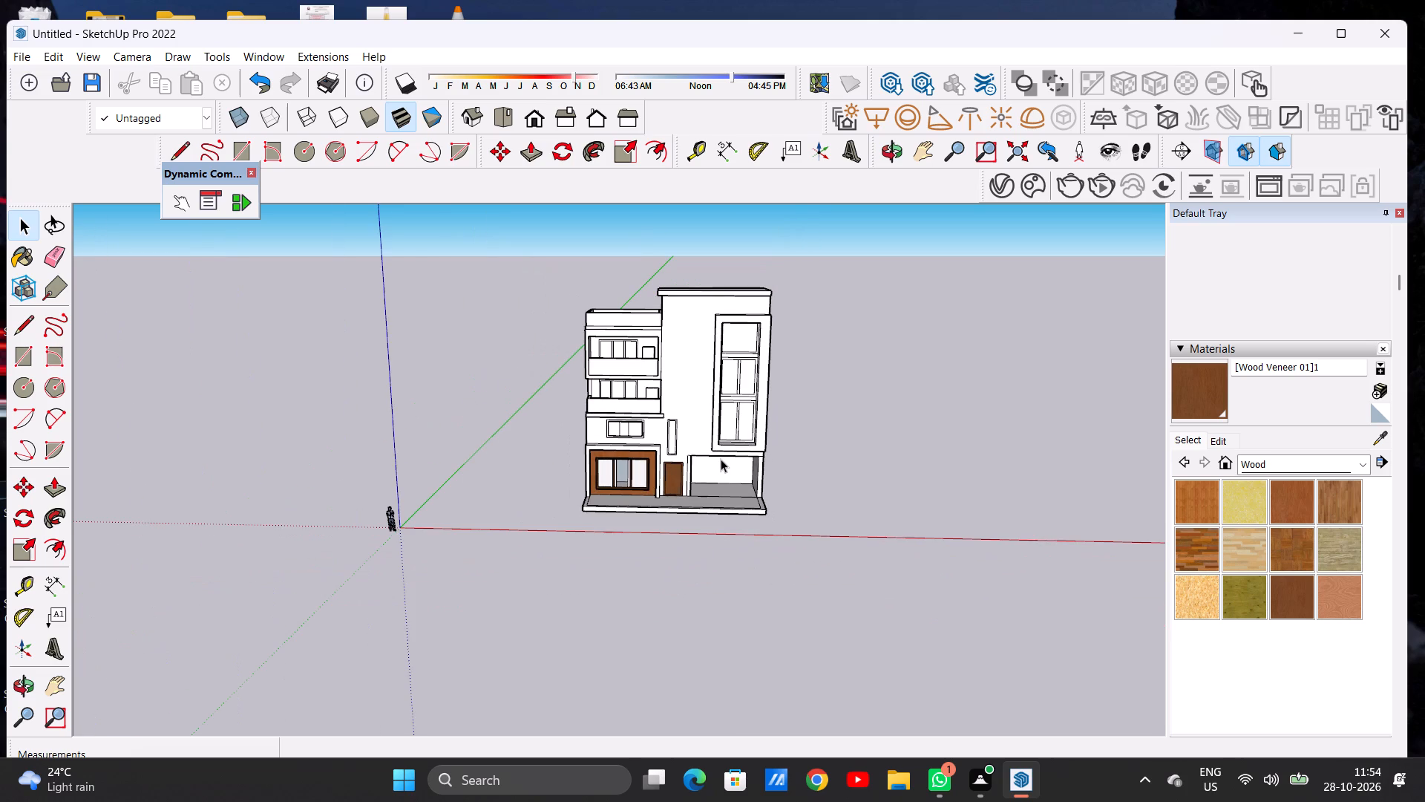
scroll(725, 457, "down", 7)
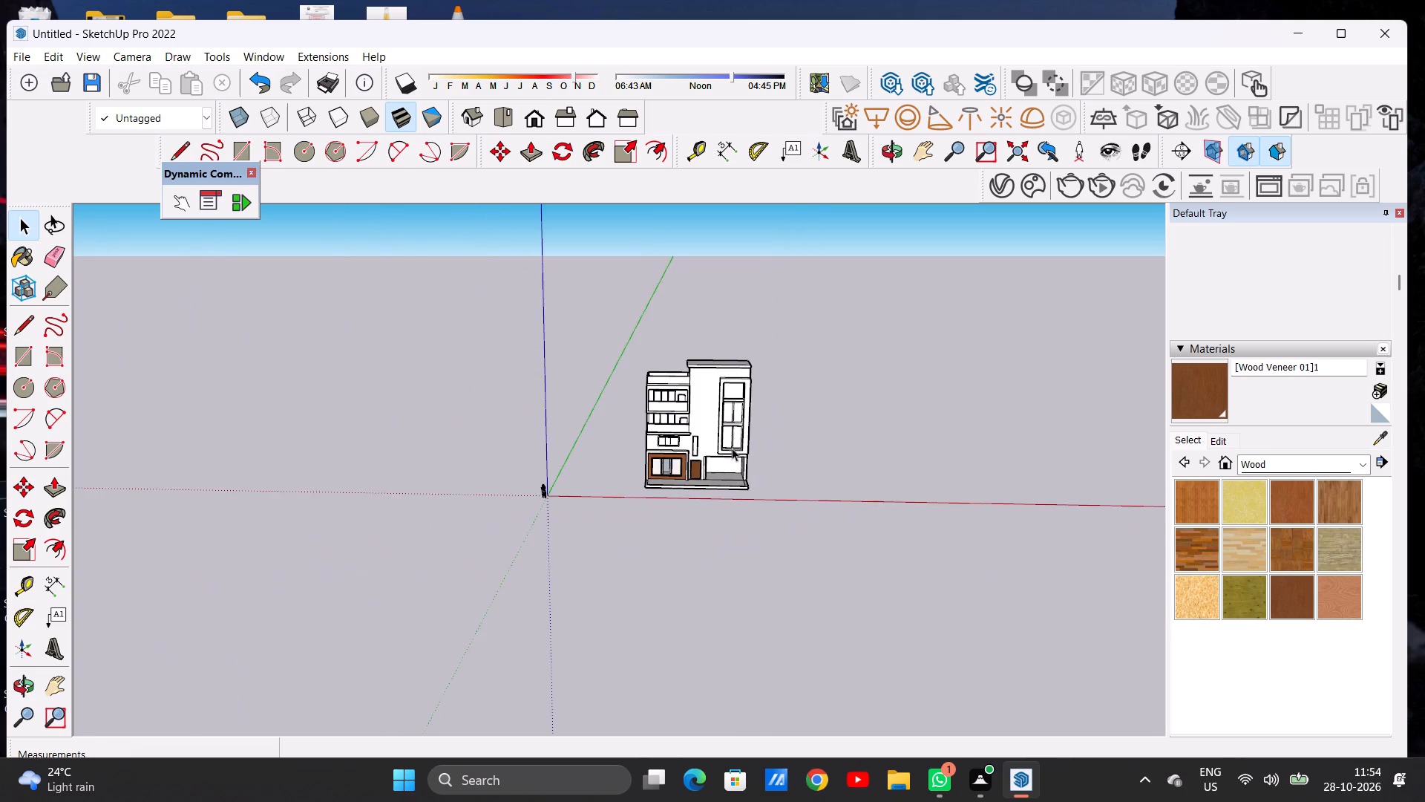
scroll(746, 388, "up", 5)
middle_click_drag(629, 564, 614, 656)
scroll(656, 515, "up", 1)
scroll(658, 515, "down", 1)
scroll(658, 515, "up", 2)
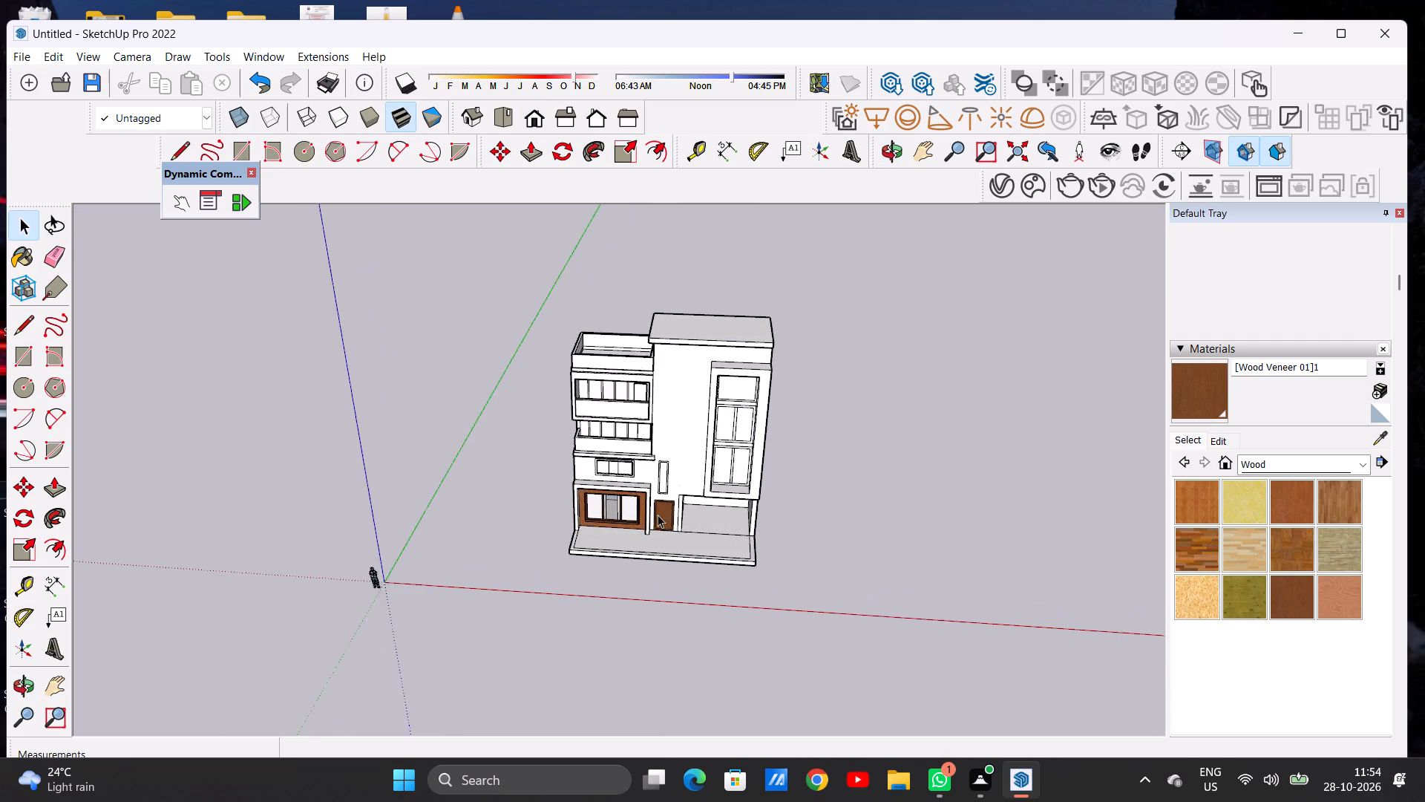
scroll(658, 515, "up", 1)
middle_click_drag(652, 518, 658, 608)
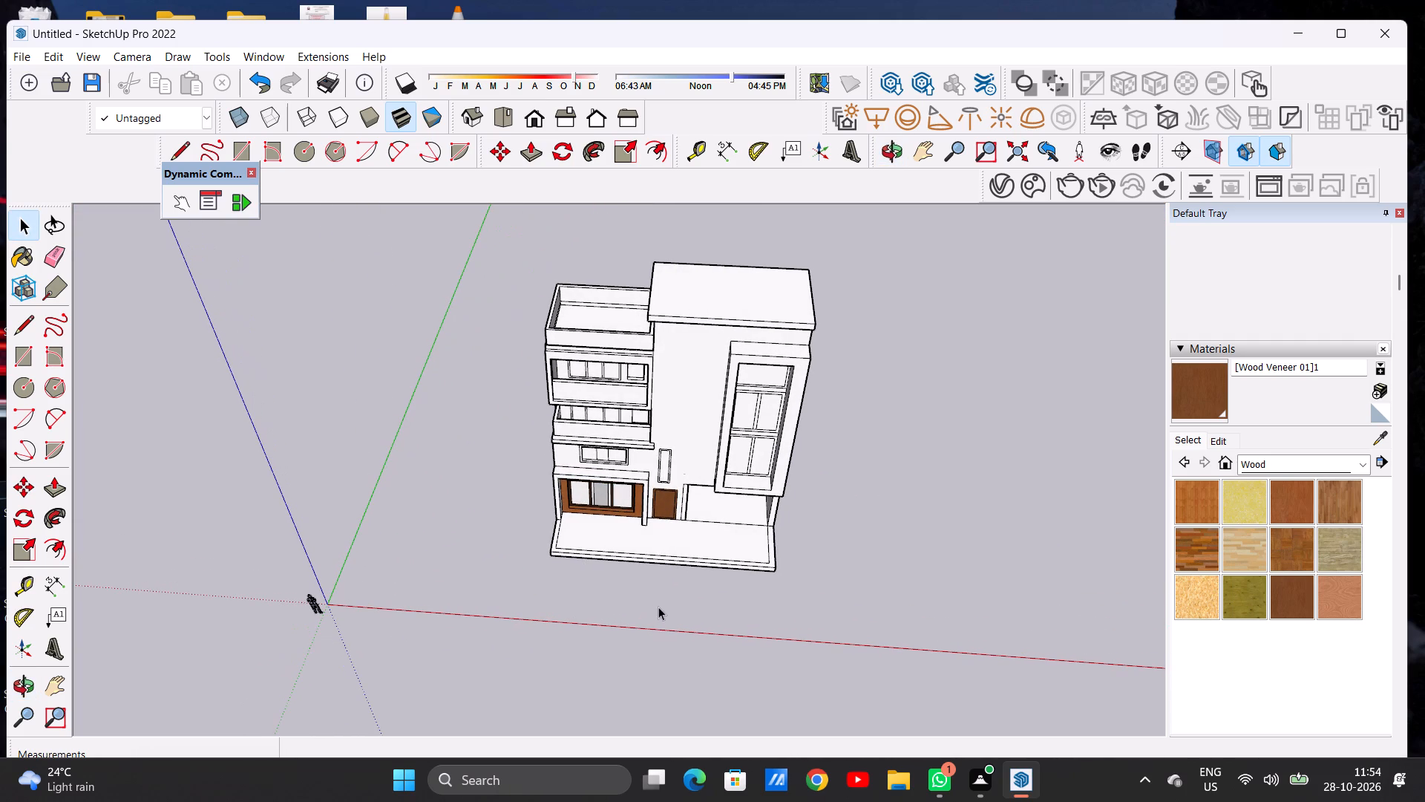
scroll(639, 557, "up", 7)
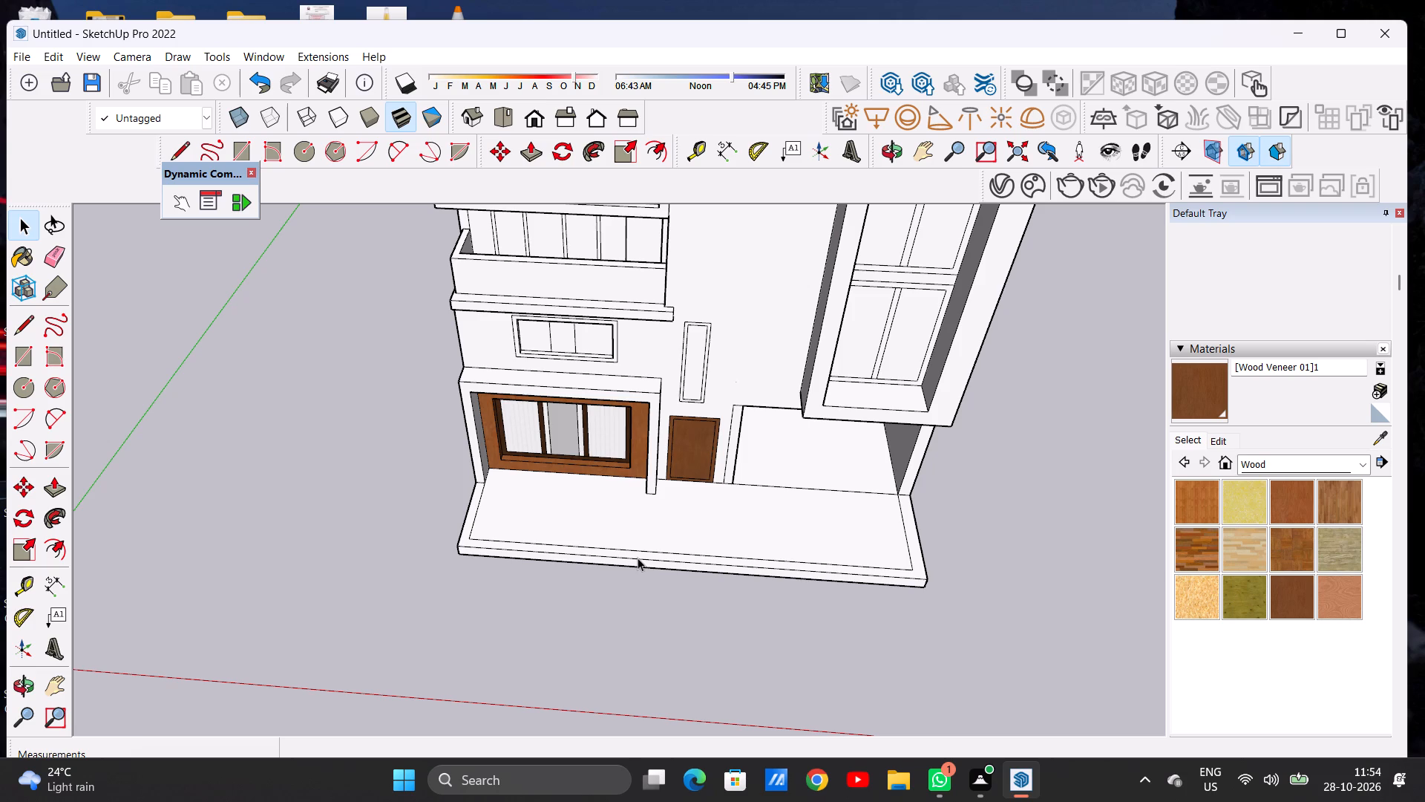
Examine the ground floor's platform, painted window and door, and the empty carport from several angles and at close range.
scroll(774, 503, "down", 2)
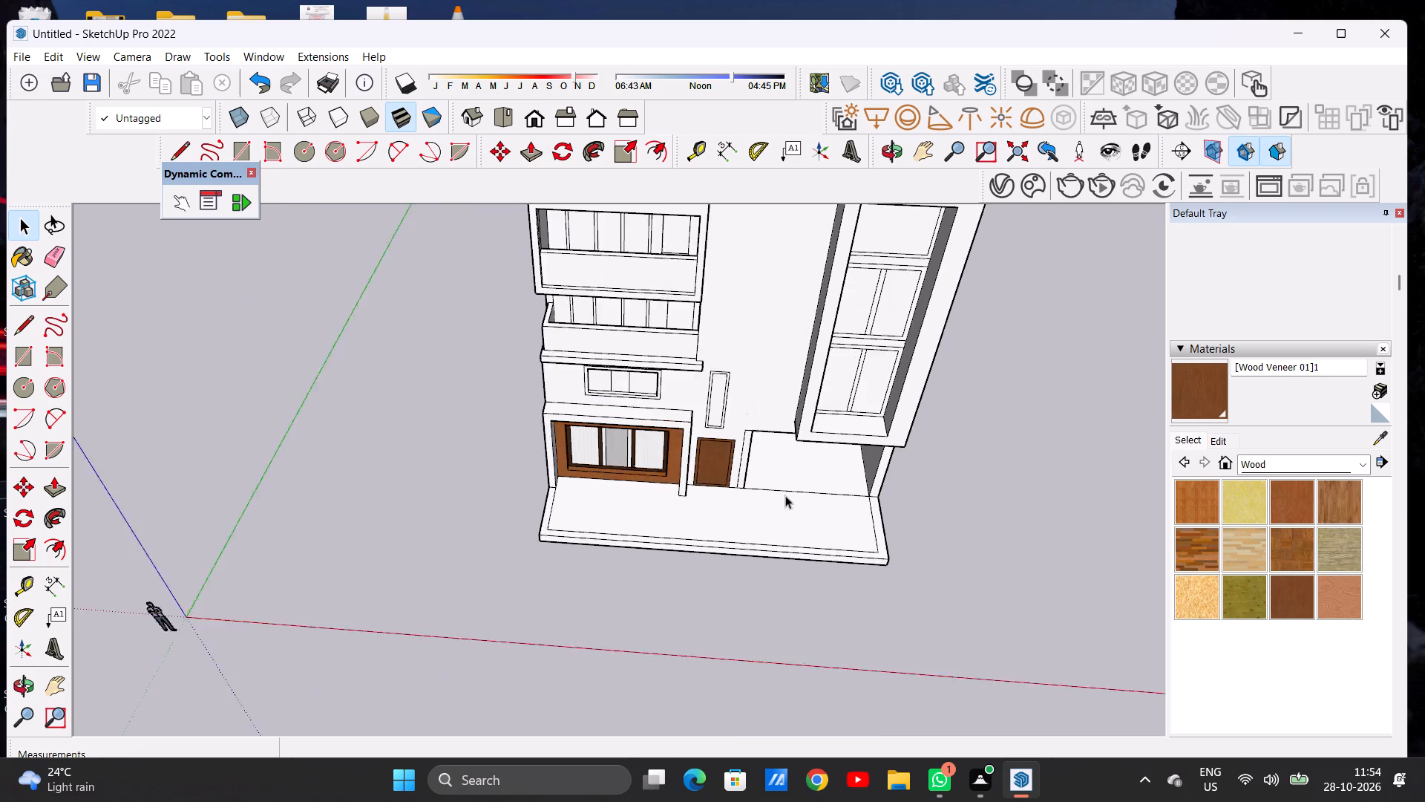
scroll(785, 495, "down", 2)
middle_click_drag(809, 492, 805, 374)
scroll(806, 515, "up", 8)
middle_click_drag(798, 515, 795, 506)
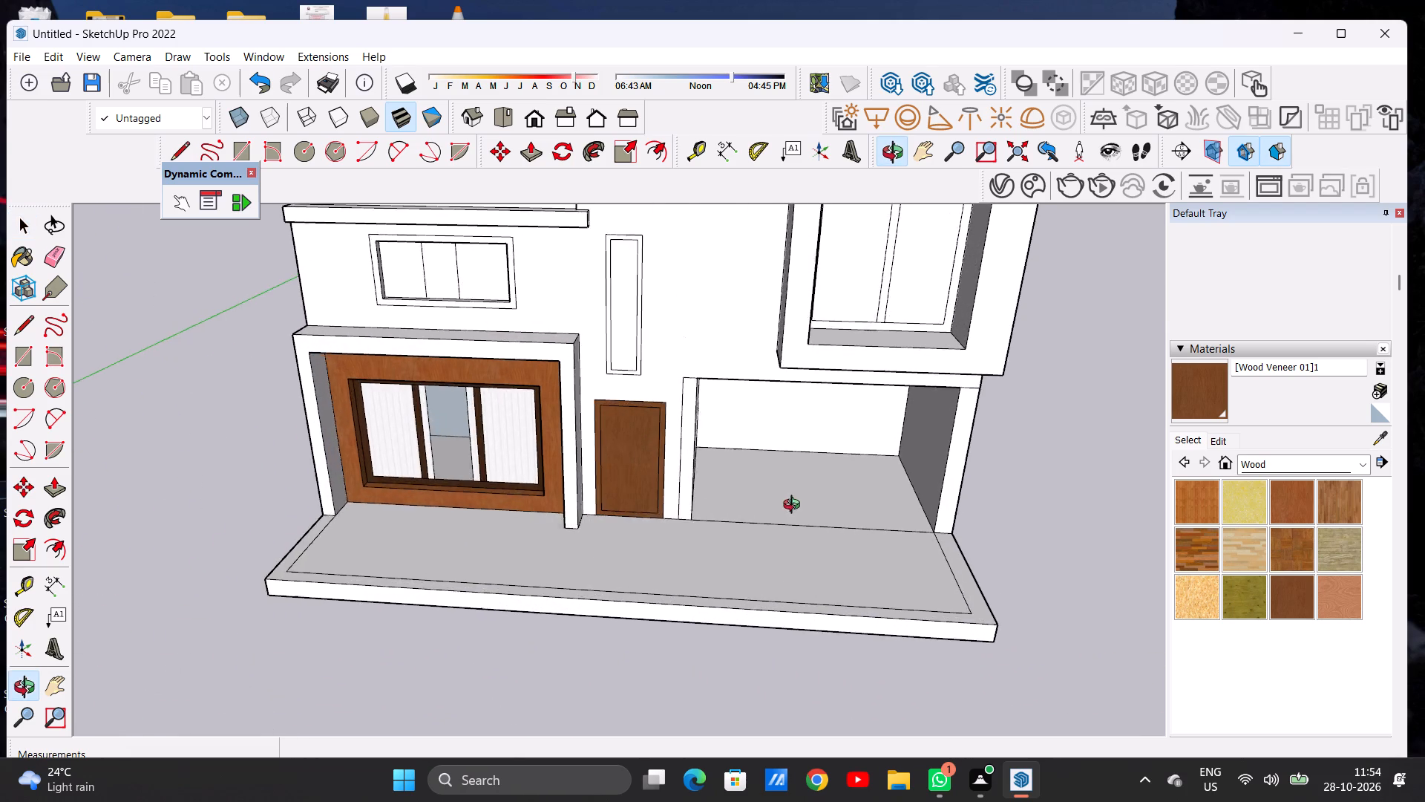
middle_click_drag(795, 506, 806, 498)
scroll(612, 503, "down", 6)
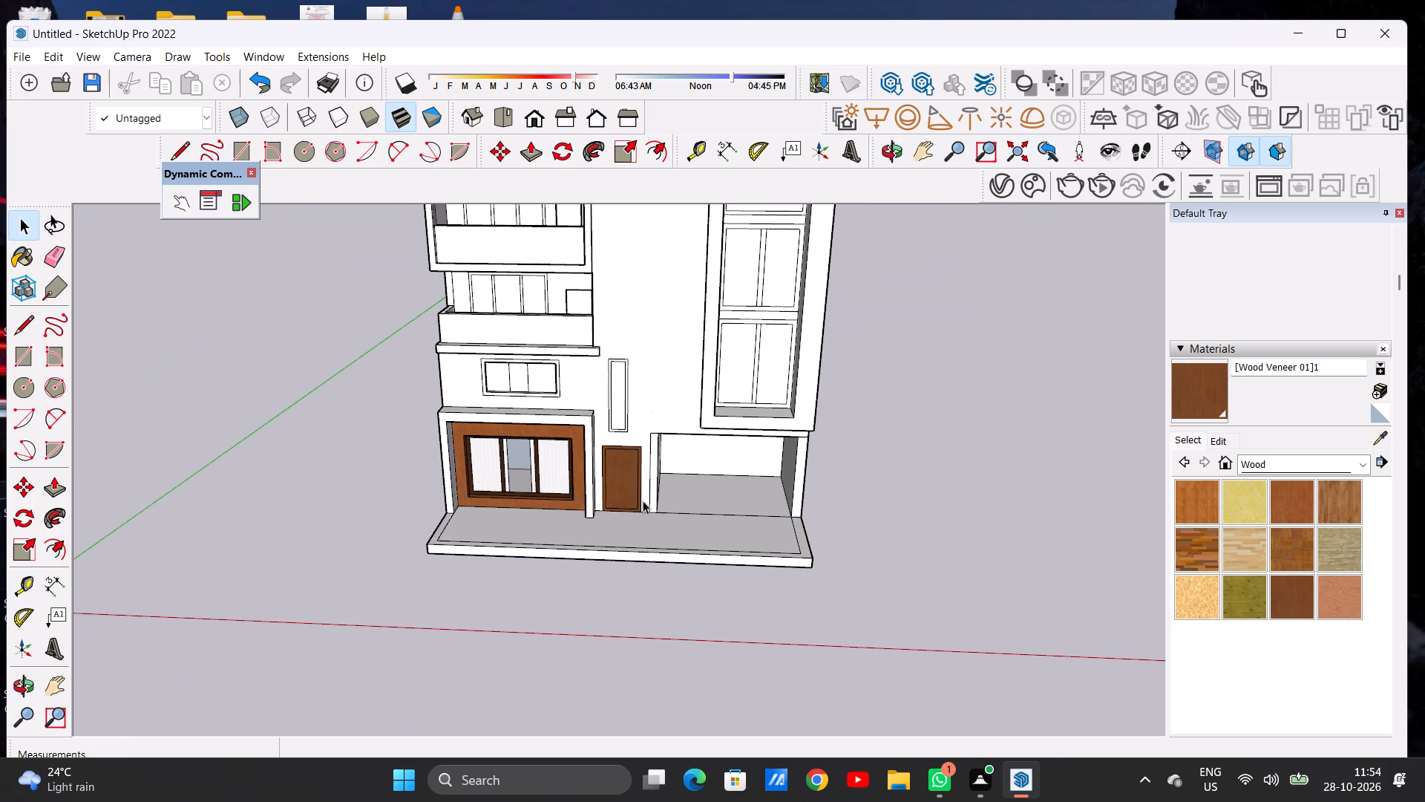
scroll(684, 487, "up", 5)
scroll(788, 480, "up", 6)
scroll(824, 480, "down", 6)
scroll(870, 495, "up", 1)
scroll(870, 498, "down", 3)
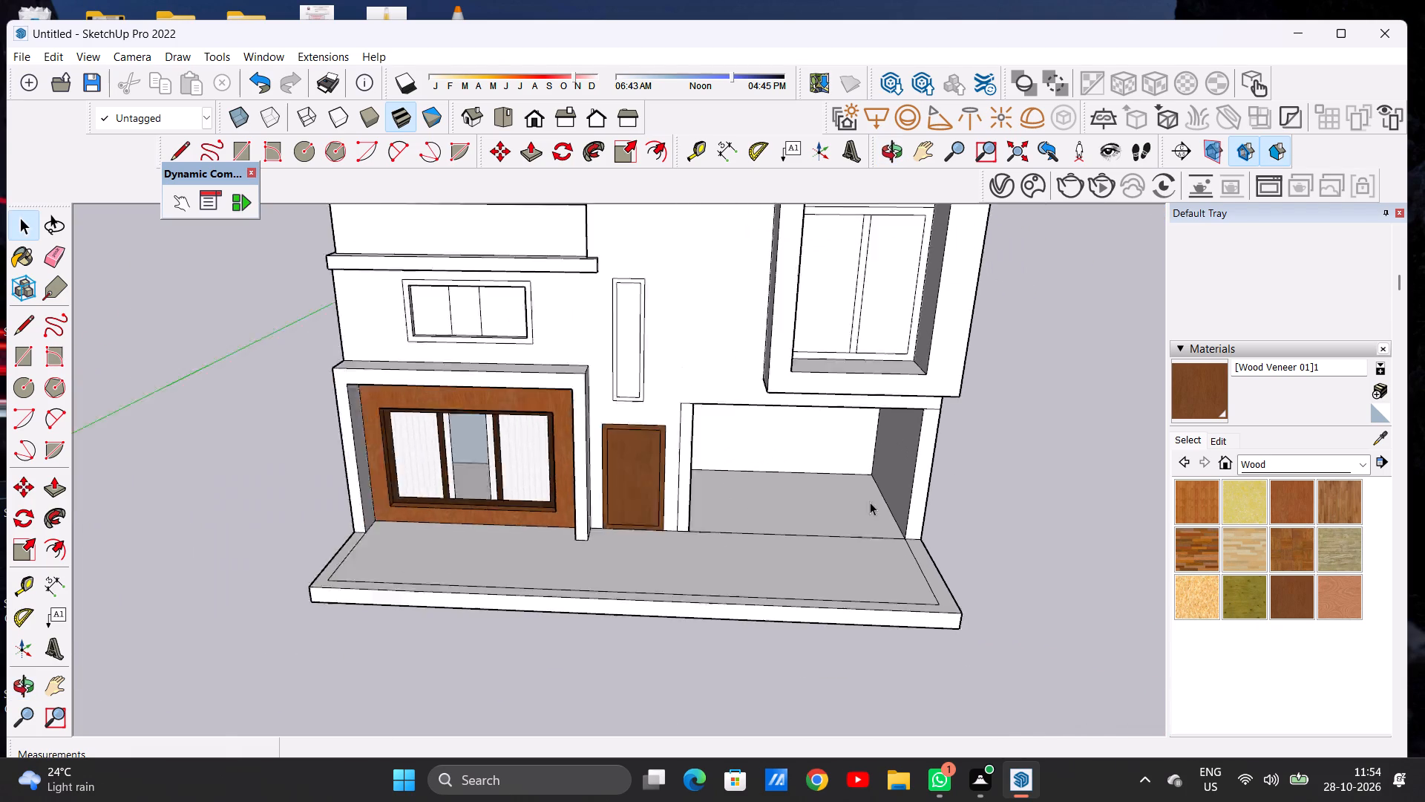
scroll(870, 502, "down", 2)
middle_click_drag(836, 503, 828, 496)
scroll(751, 462, "down", 5)
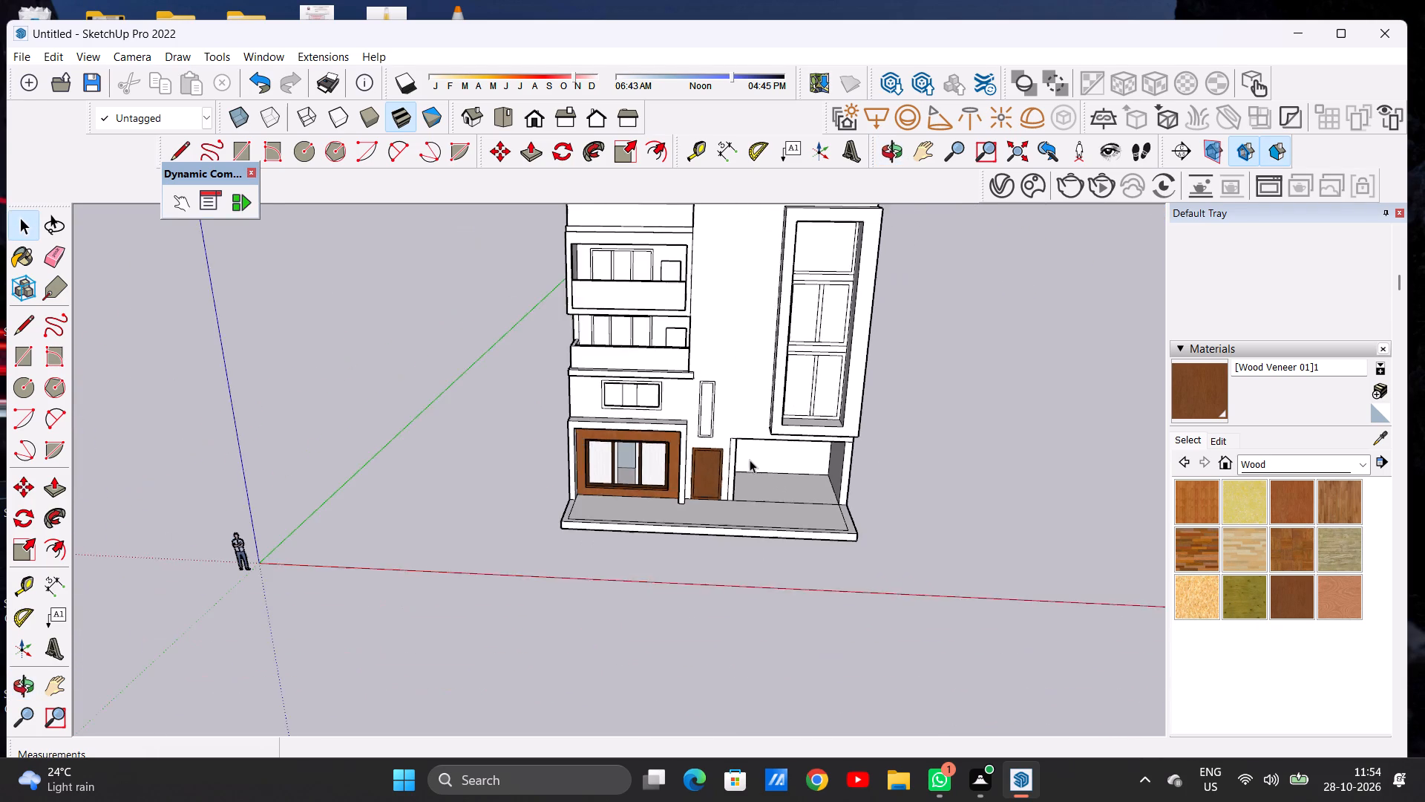
scroll(764, 485, "up", 7)
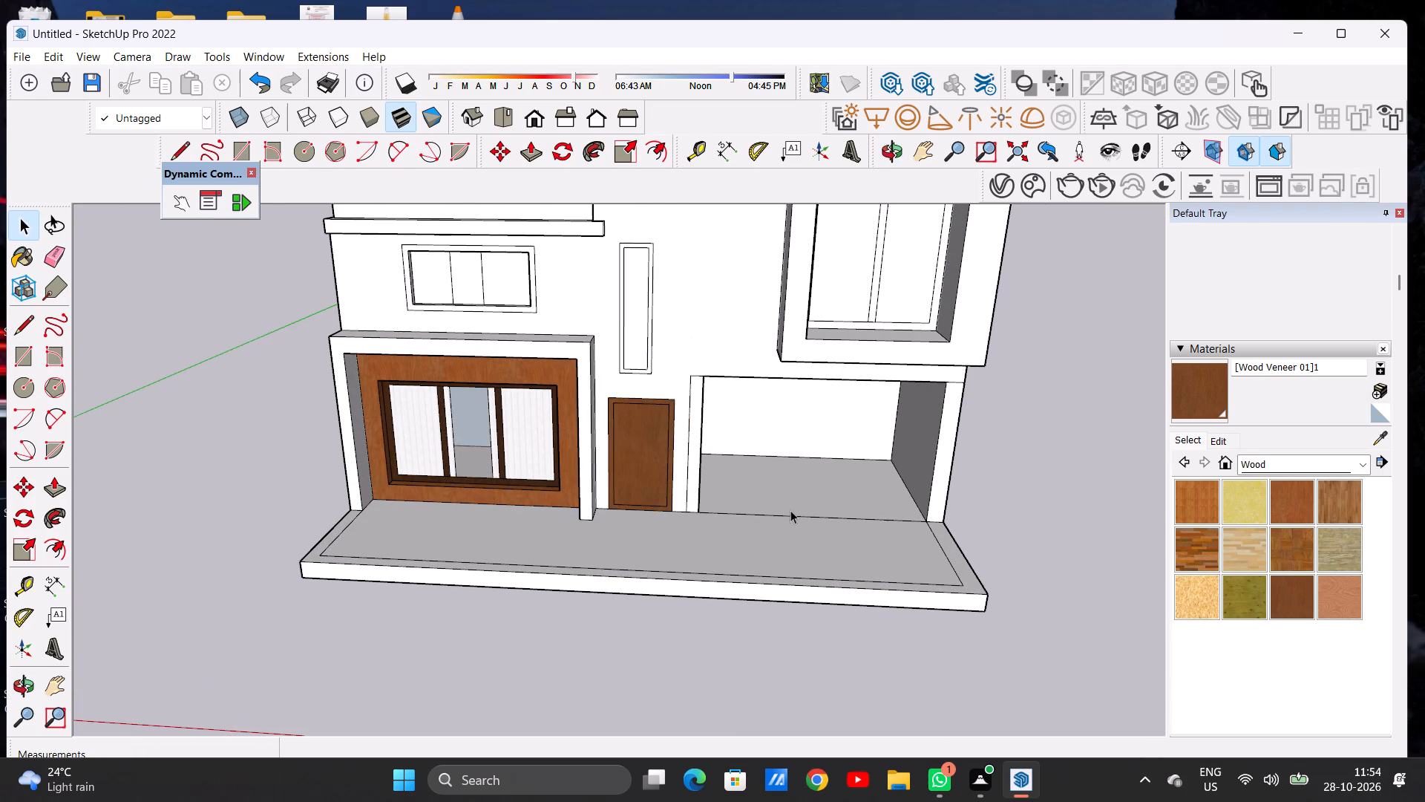
middle_click_drag(828, 489, 825, 420)
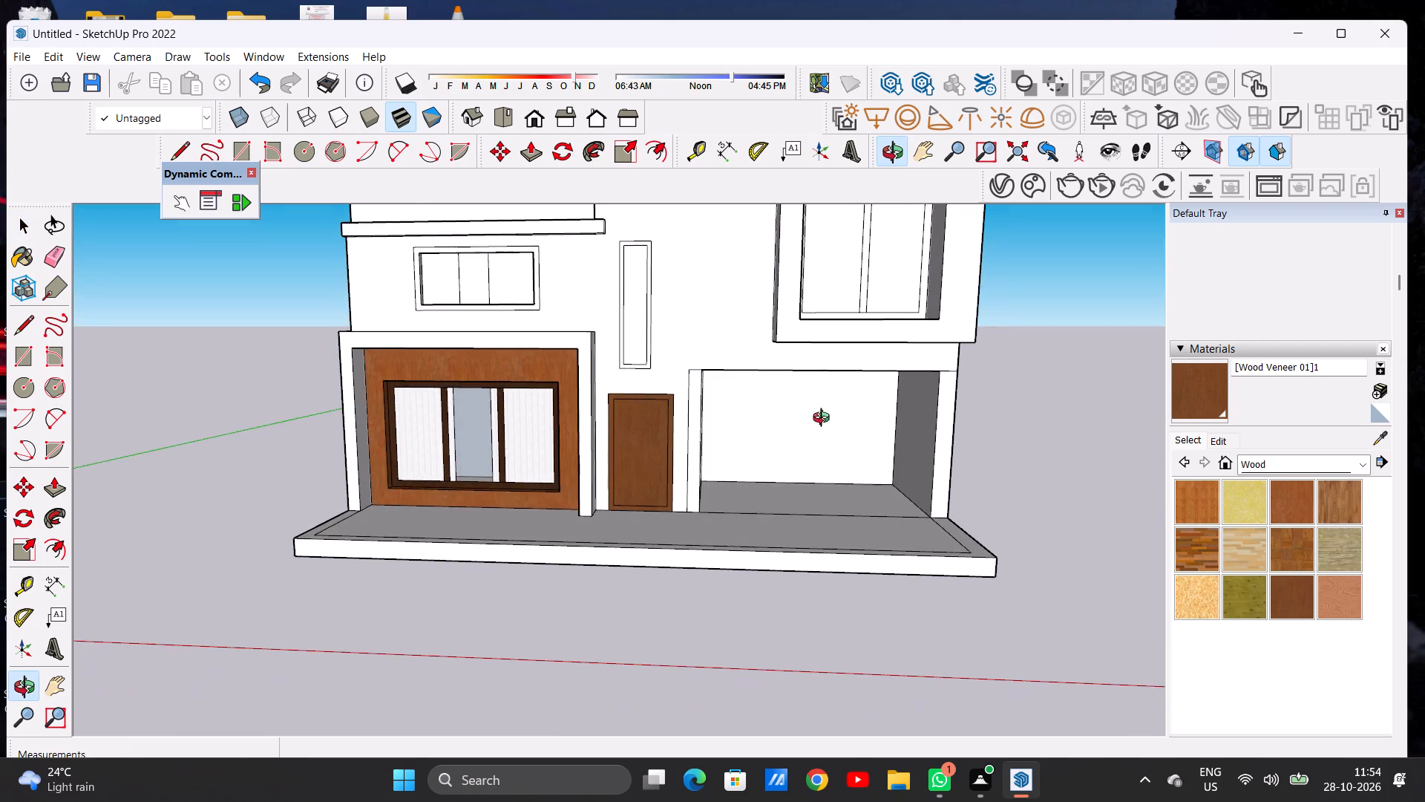
middle_click_drag(825, 420, 829, 453)
scroll(665, 477, "down", 5)
scroll(716, 470, "up", 6)
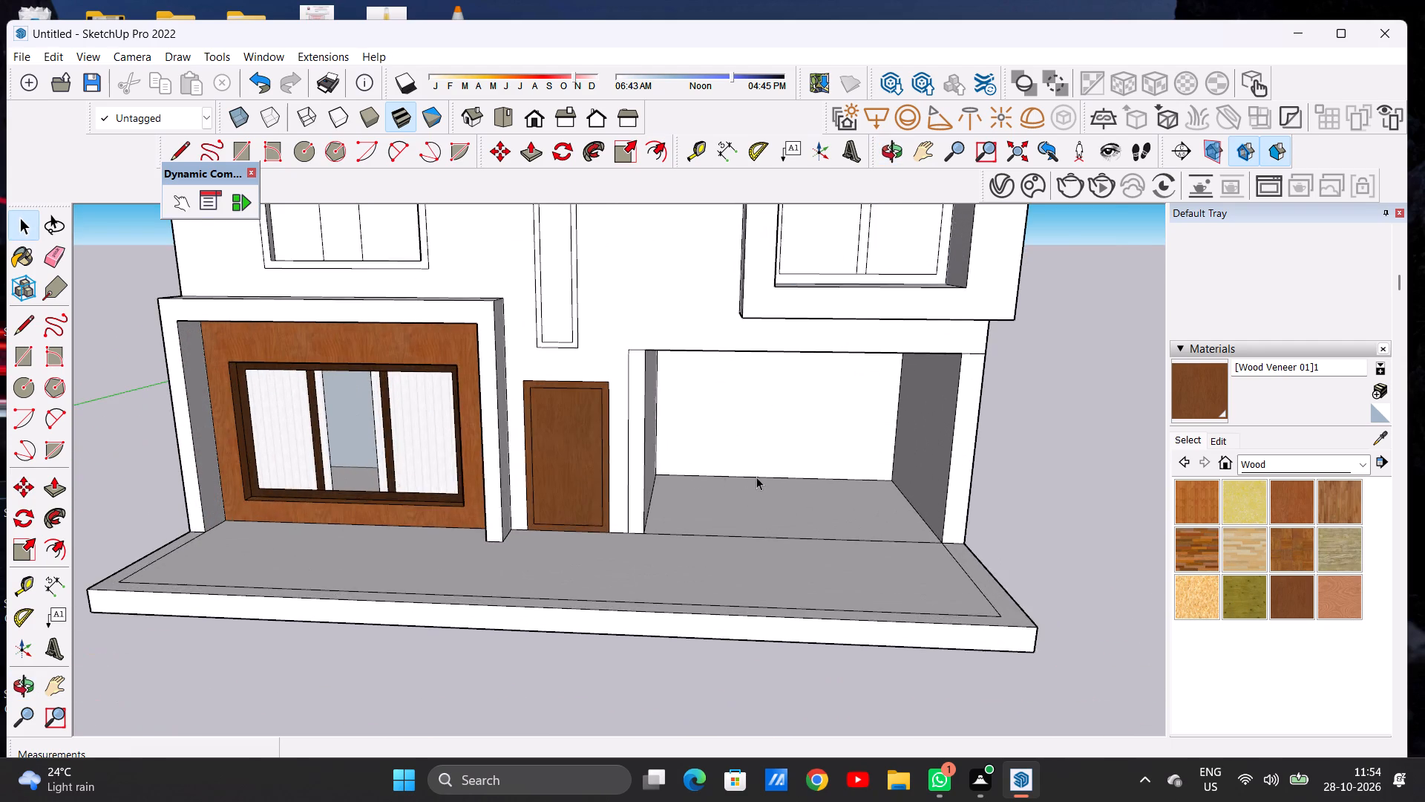
scroll(759, 479, "up", 2)
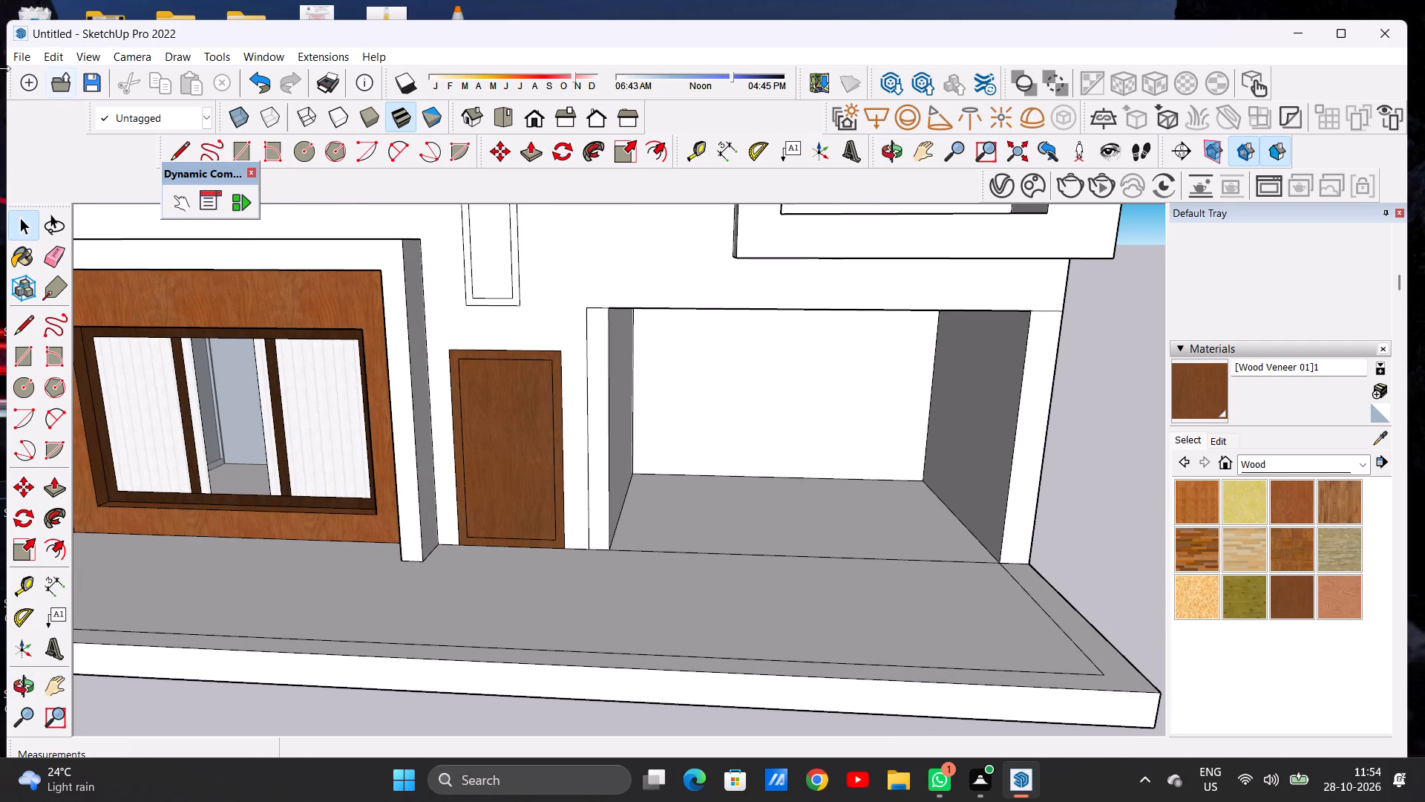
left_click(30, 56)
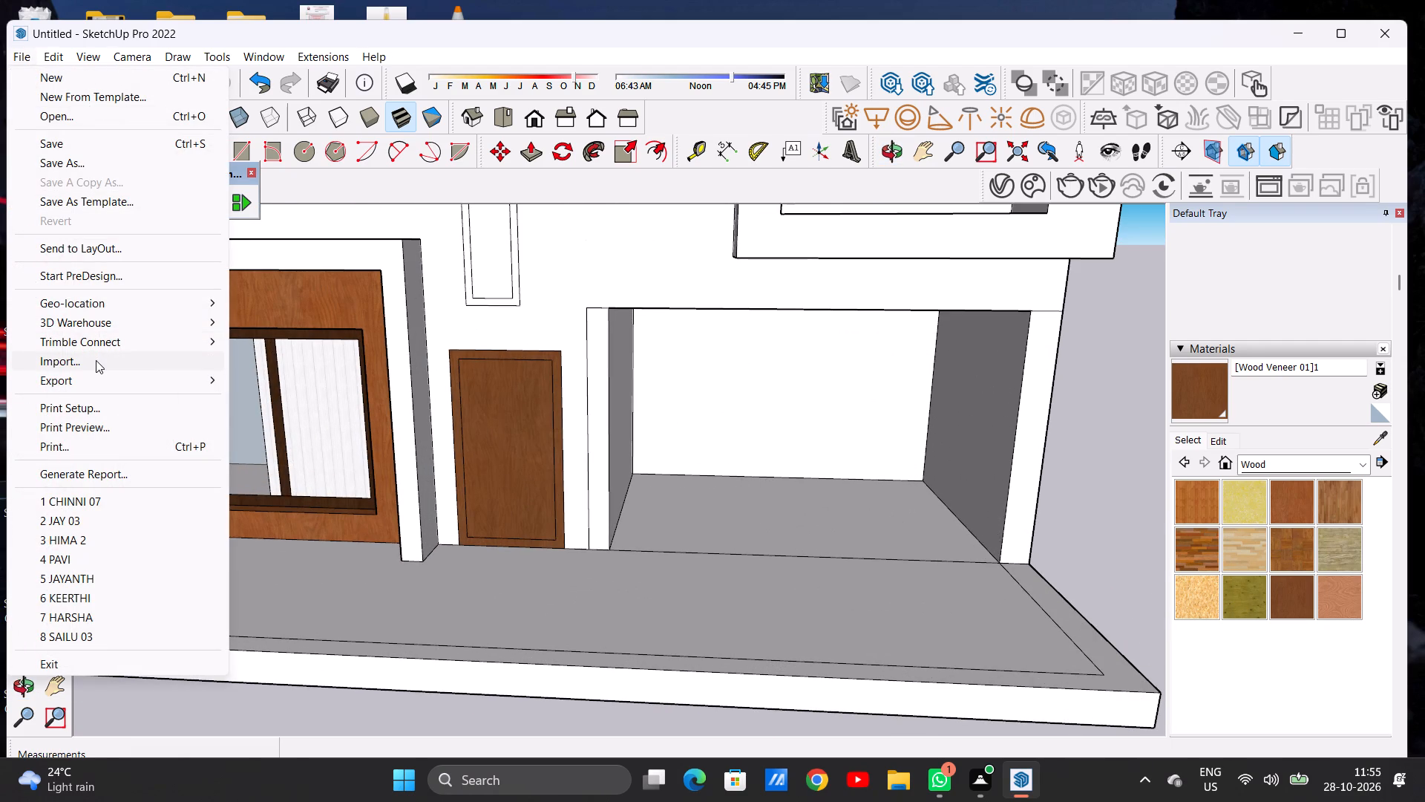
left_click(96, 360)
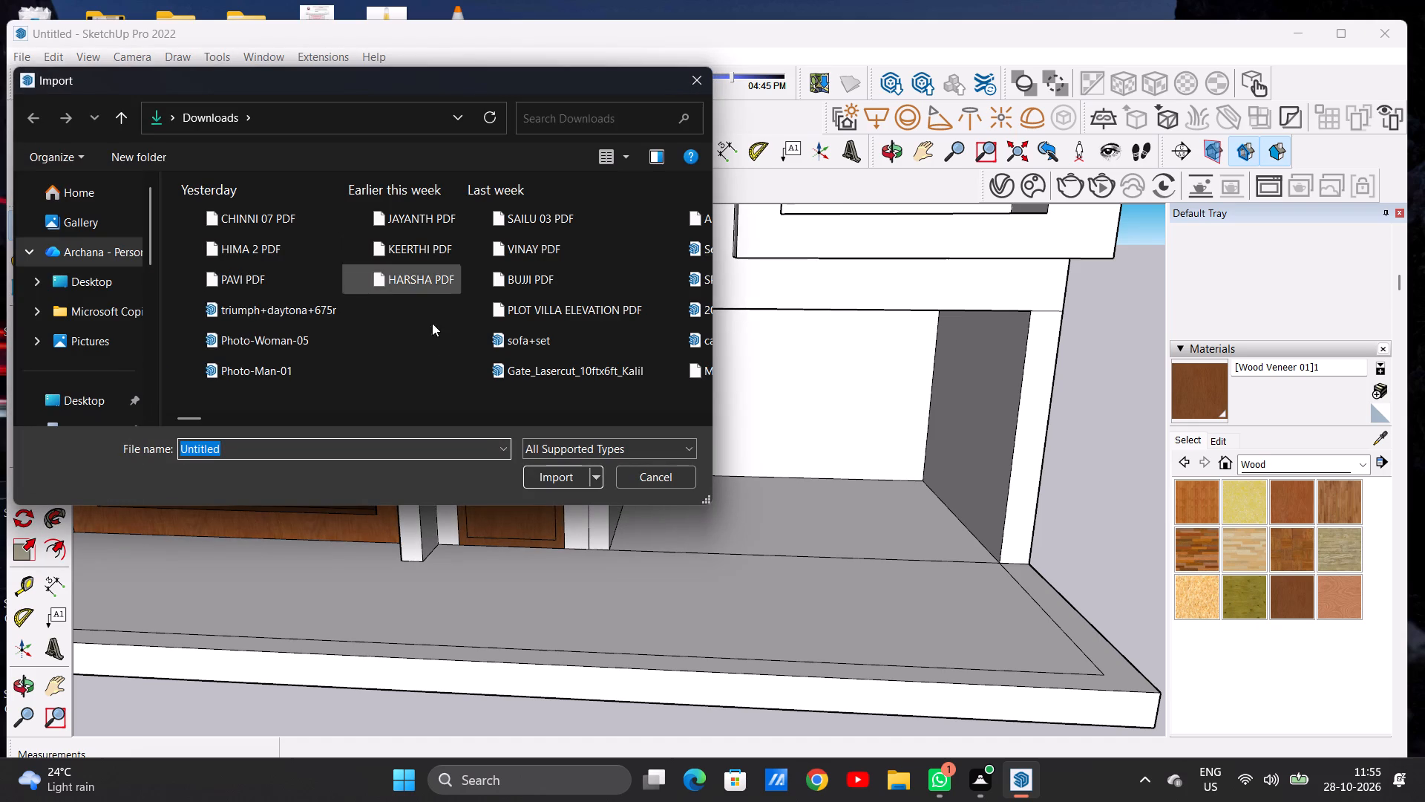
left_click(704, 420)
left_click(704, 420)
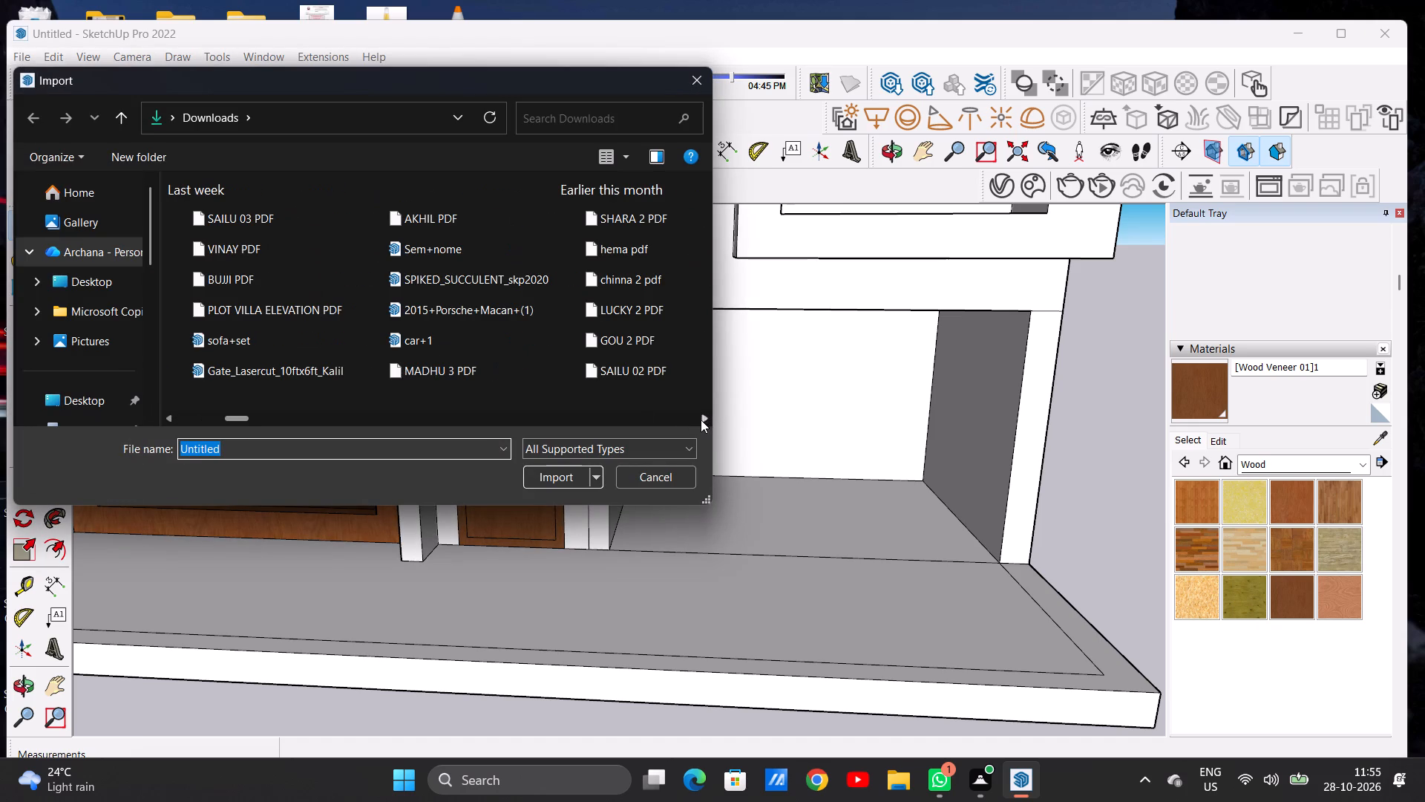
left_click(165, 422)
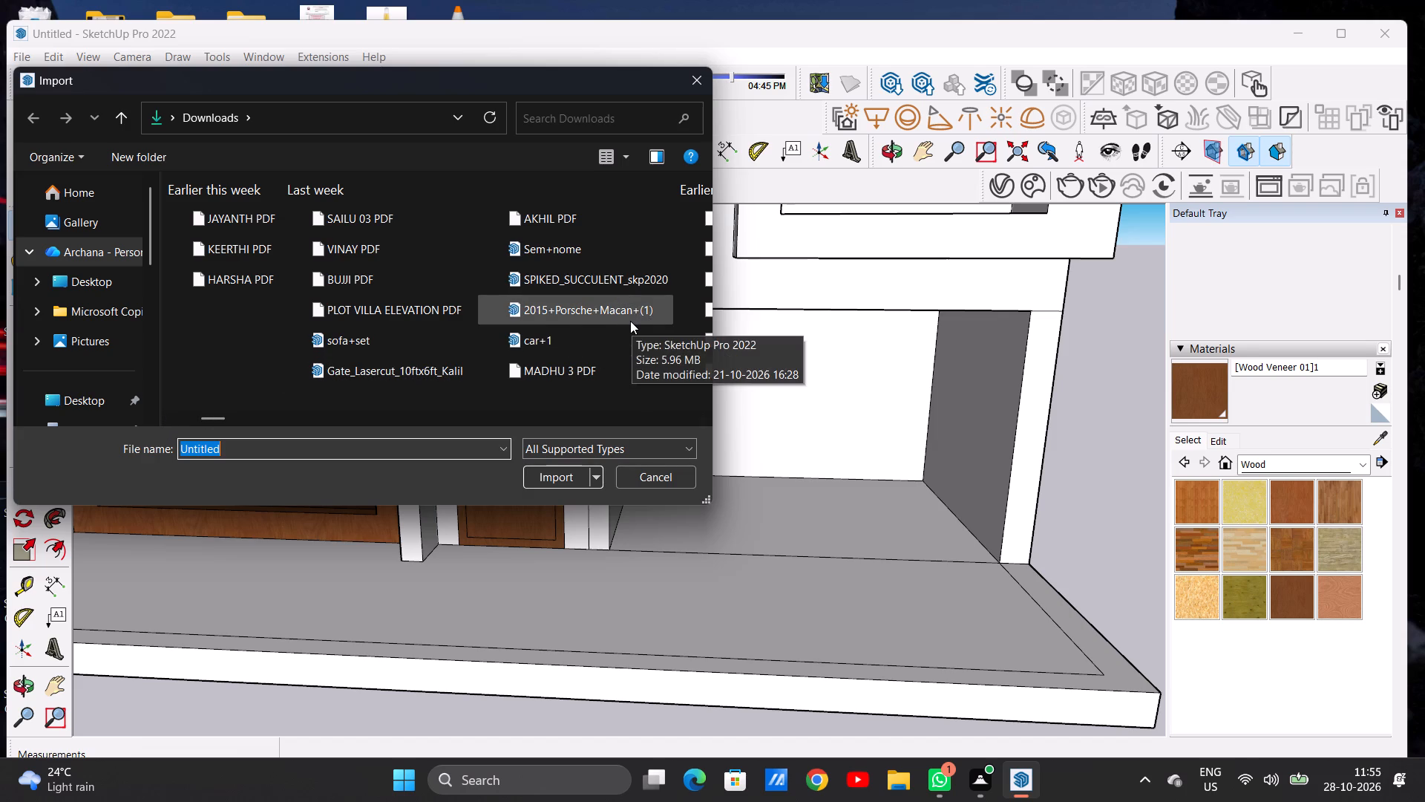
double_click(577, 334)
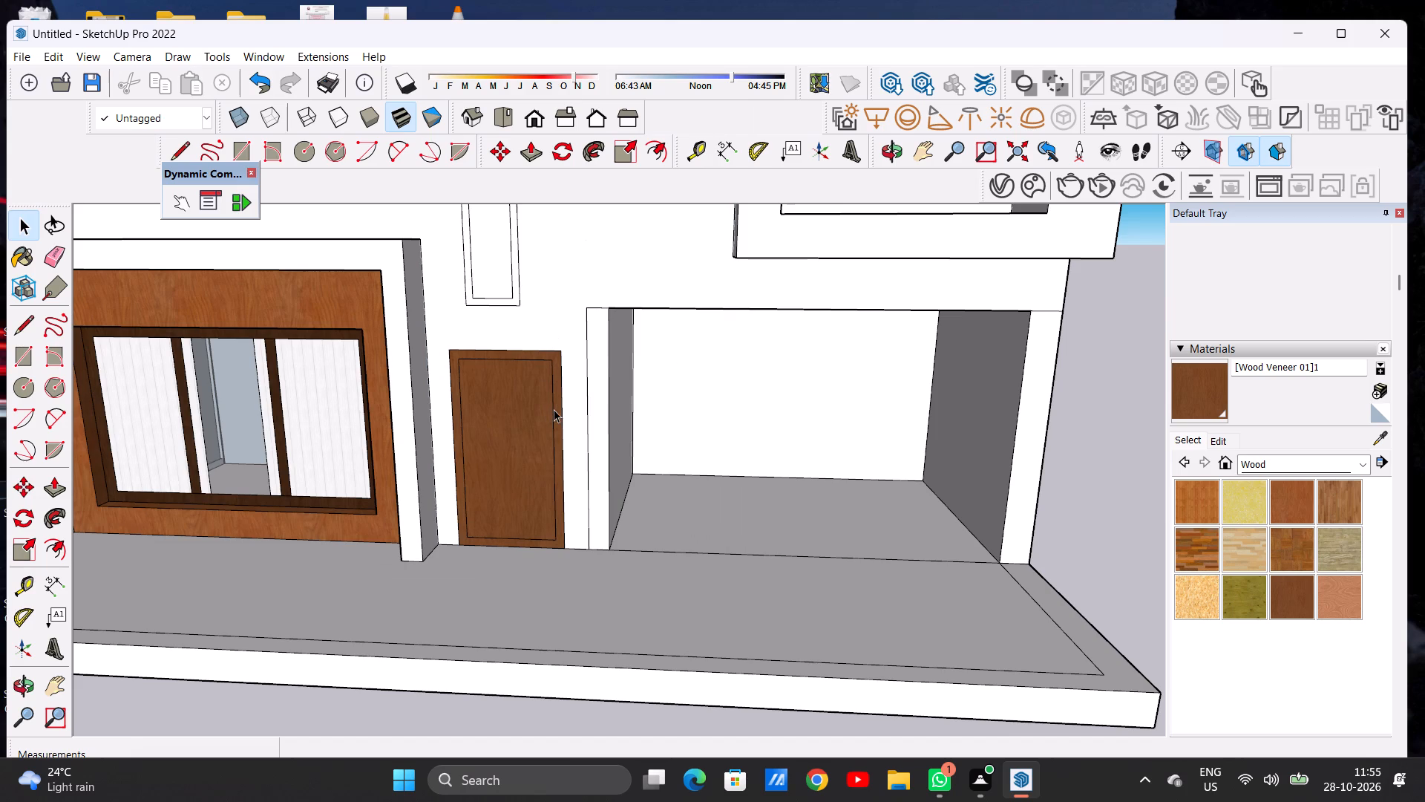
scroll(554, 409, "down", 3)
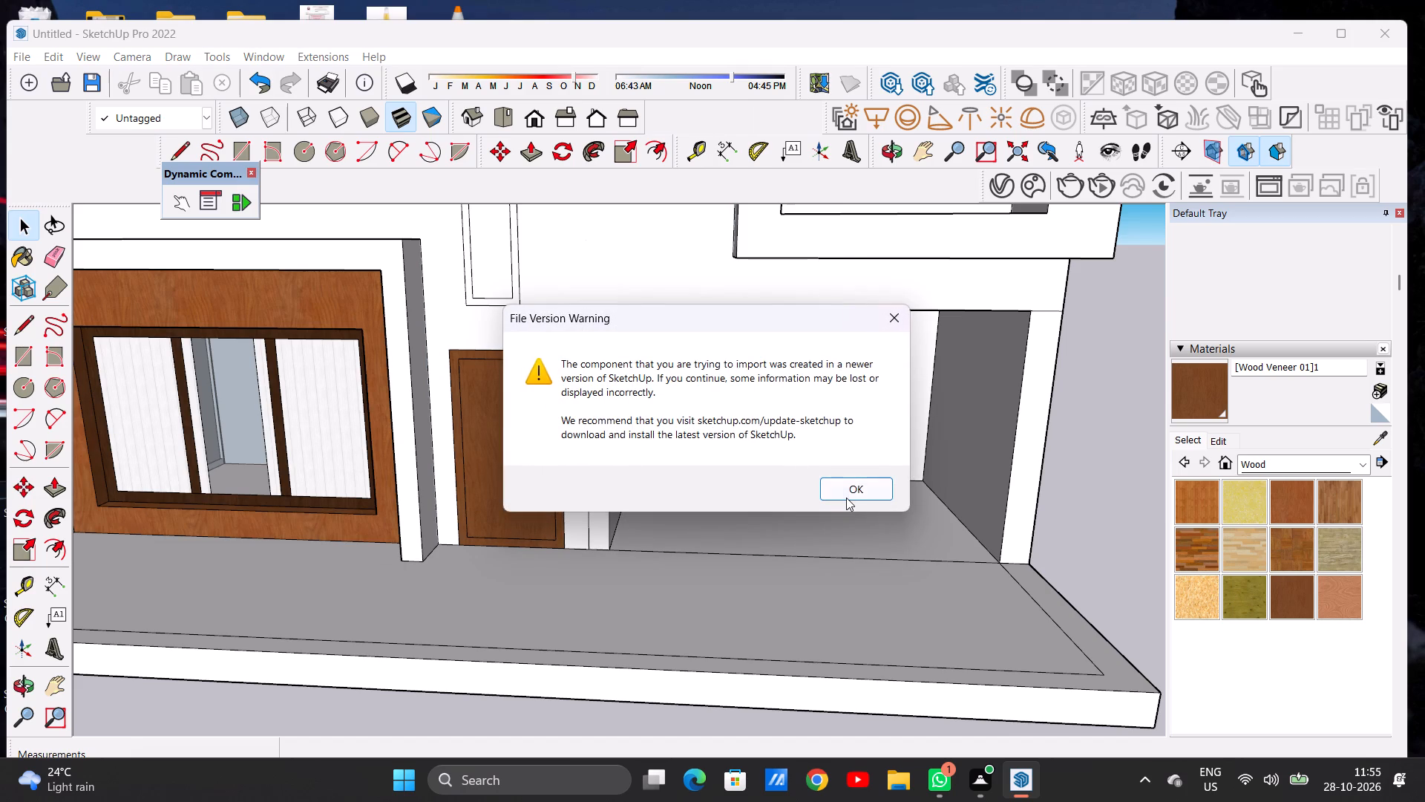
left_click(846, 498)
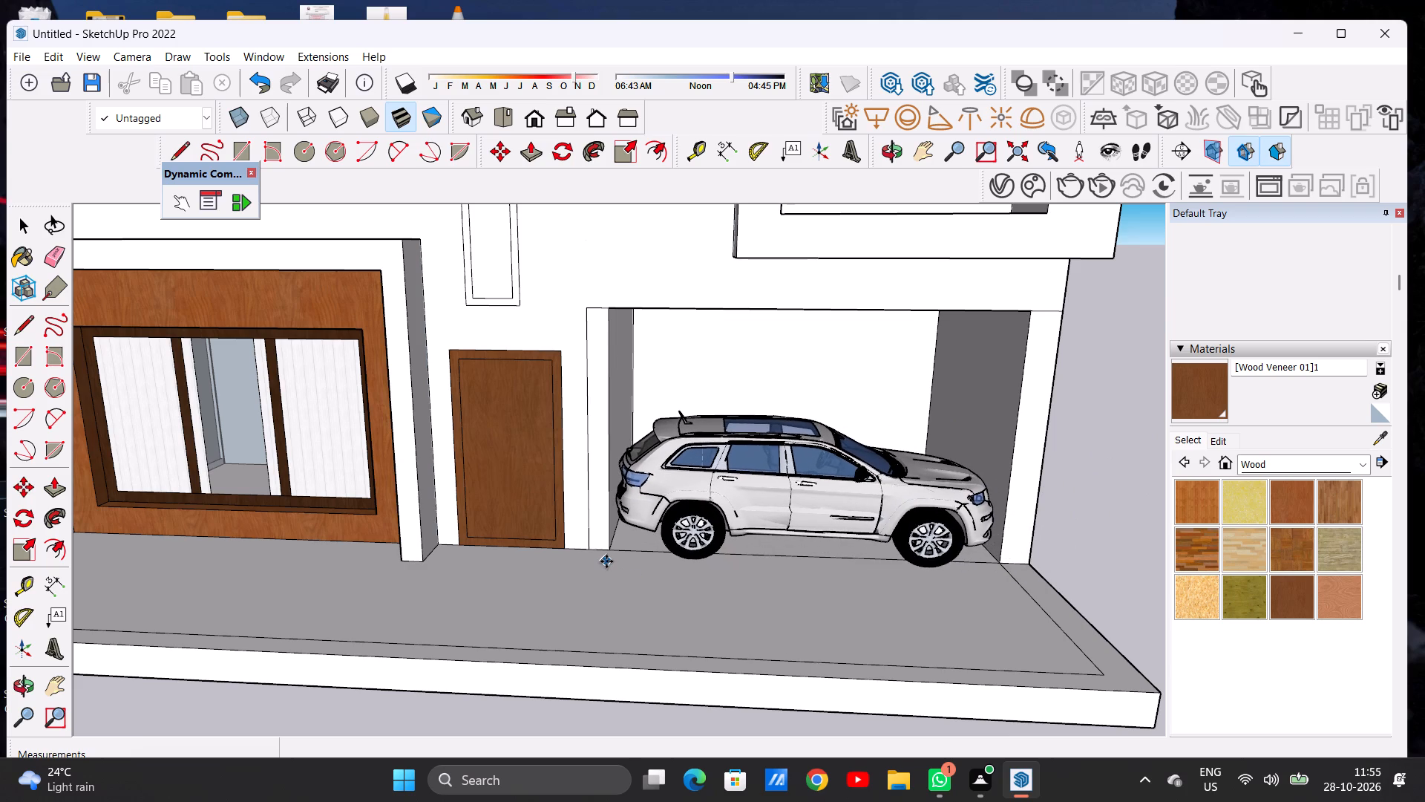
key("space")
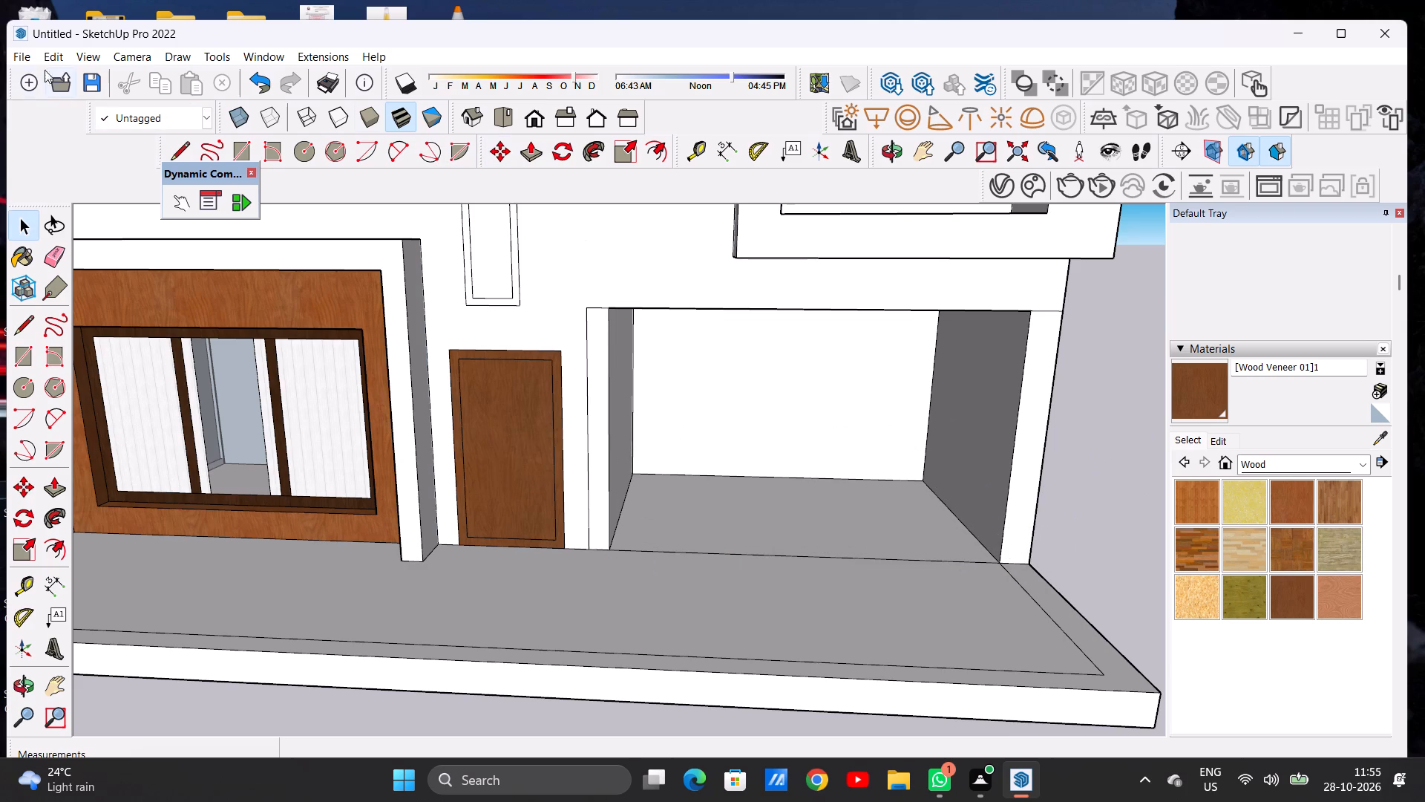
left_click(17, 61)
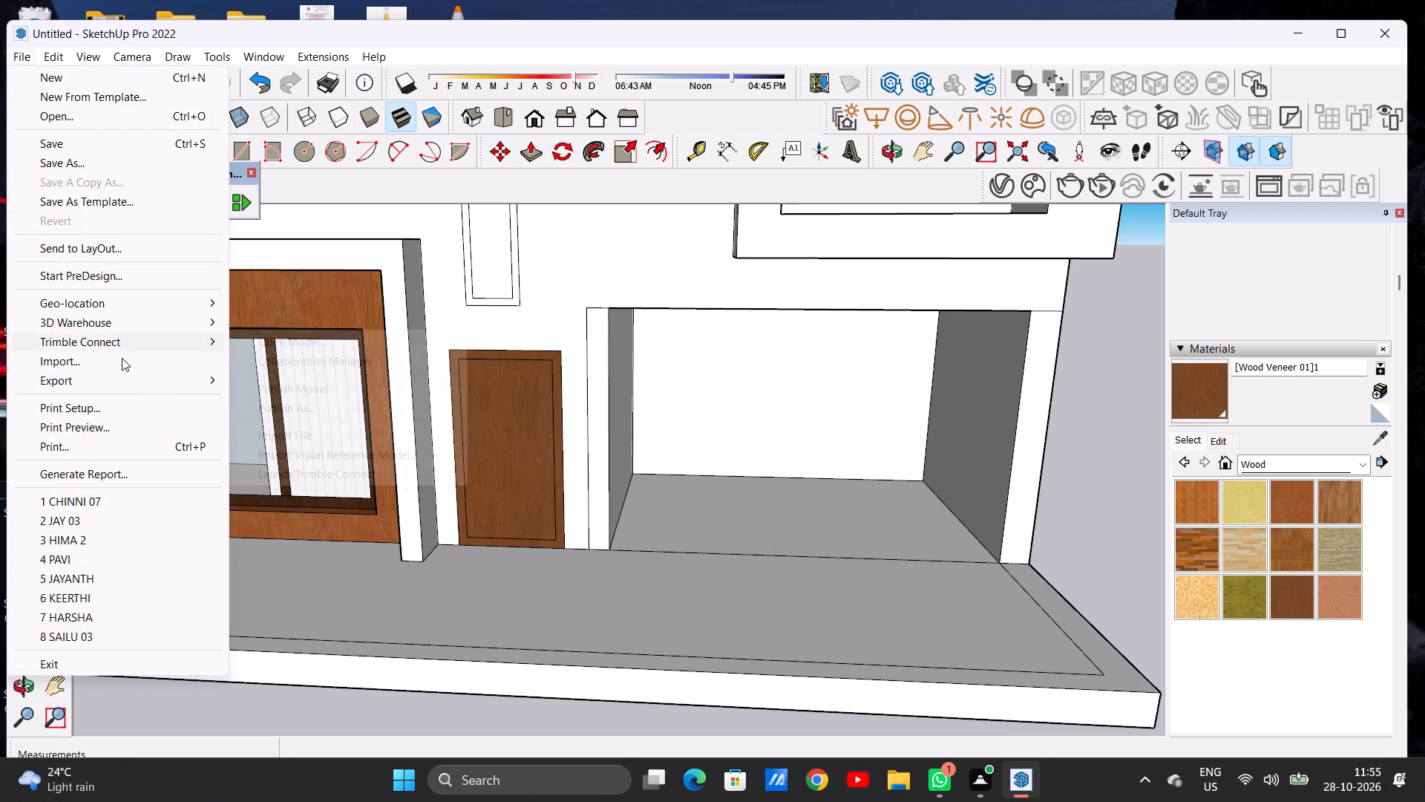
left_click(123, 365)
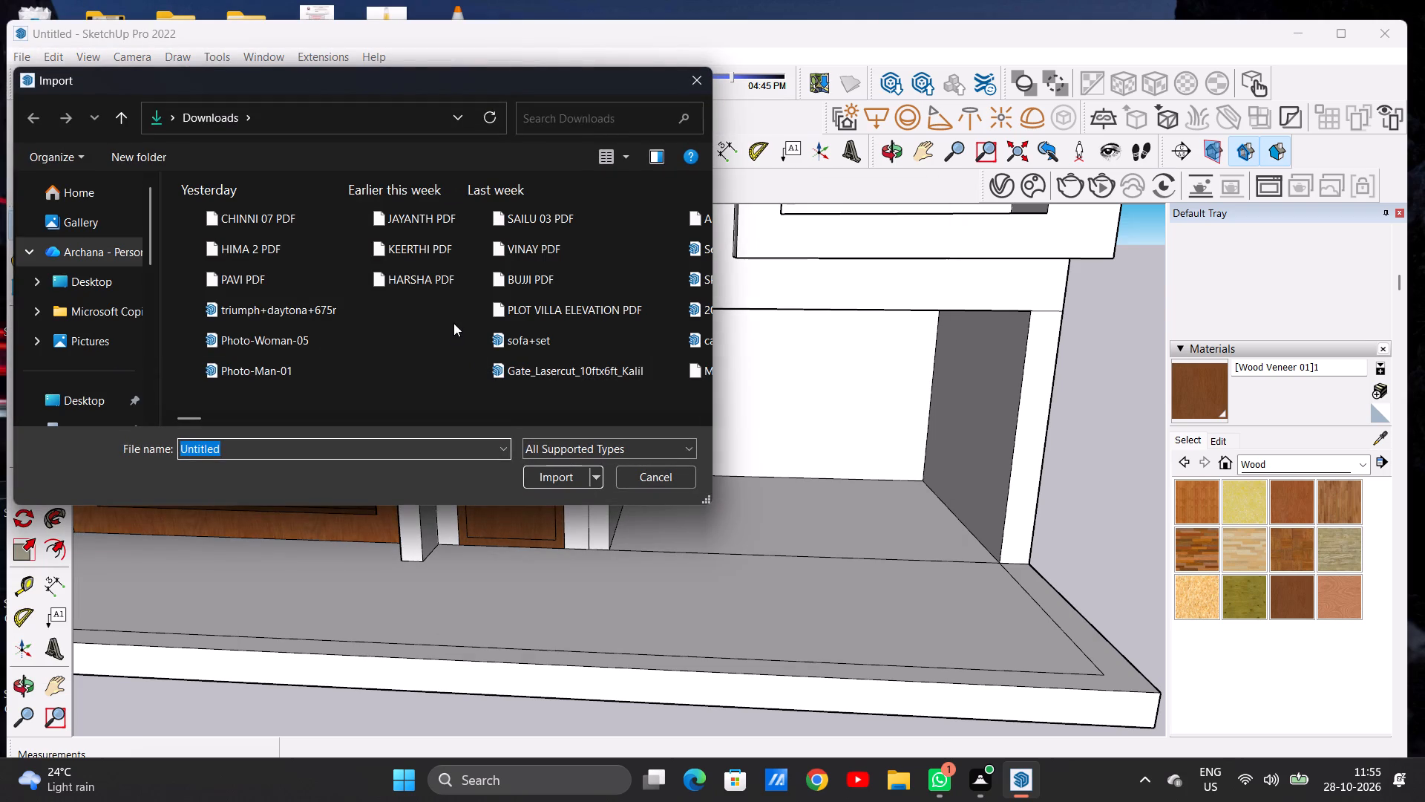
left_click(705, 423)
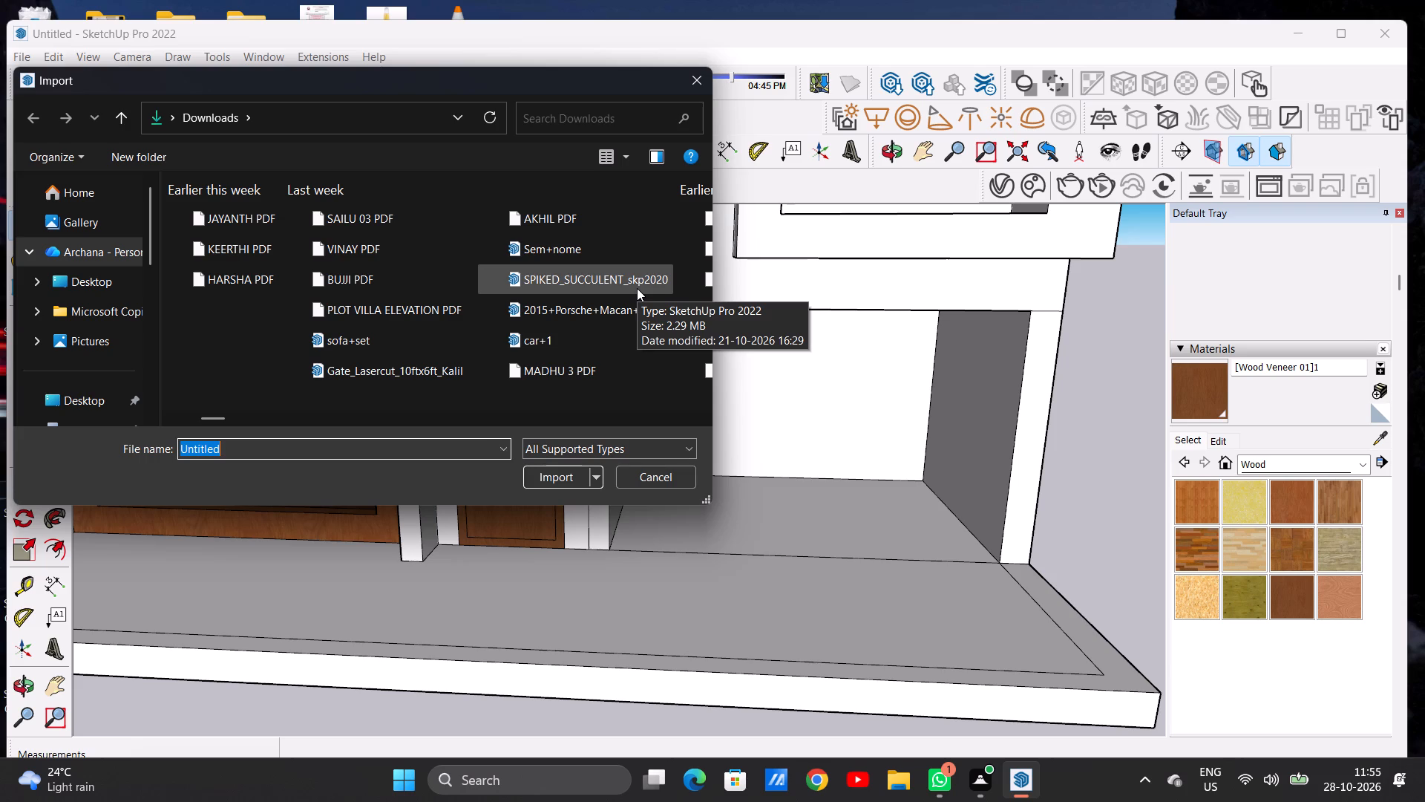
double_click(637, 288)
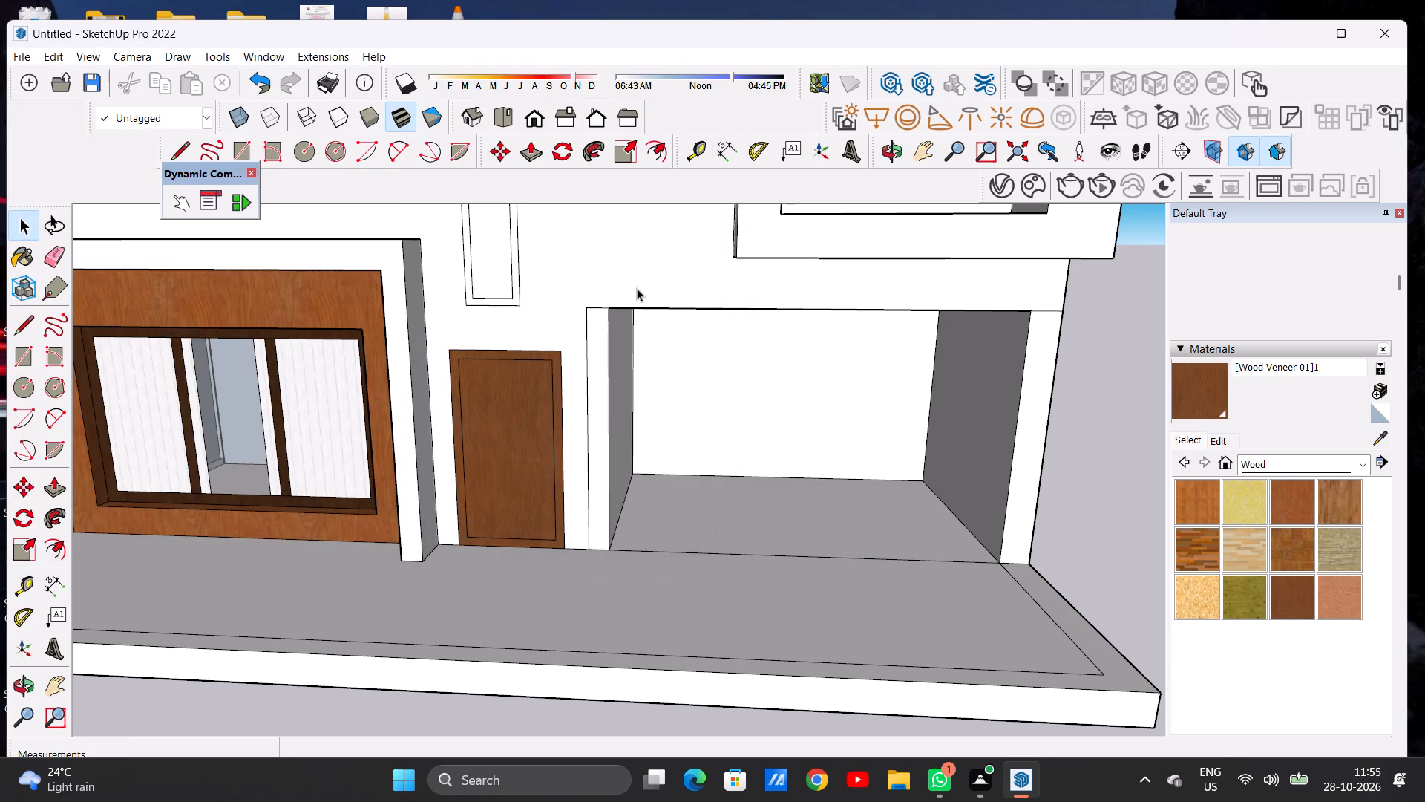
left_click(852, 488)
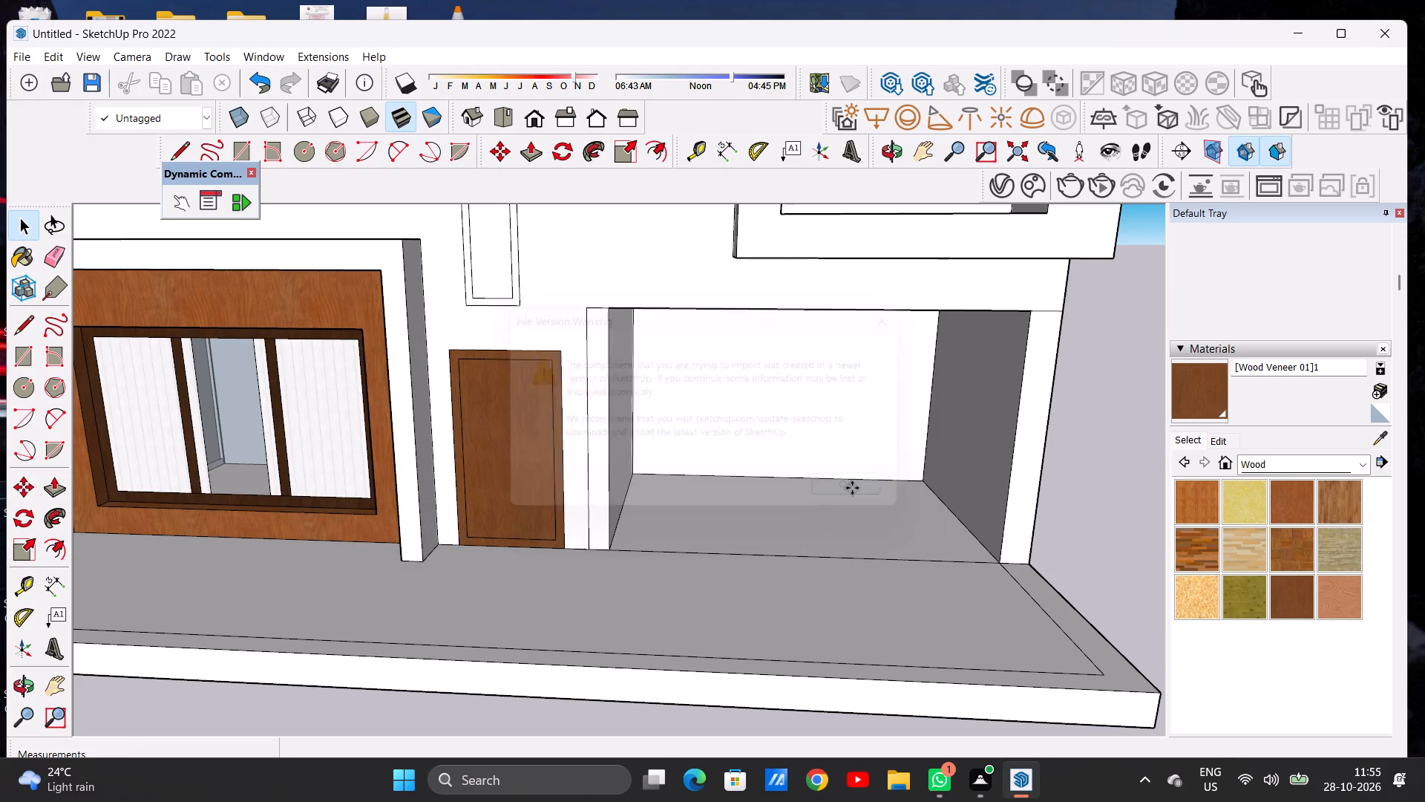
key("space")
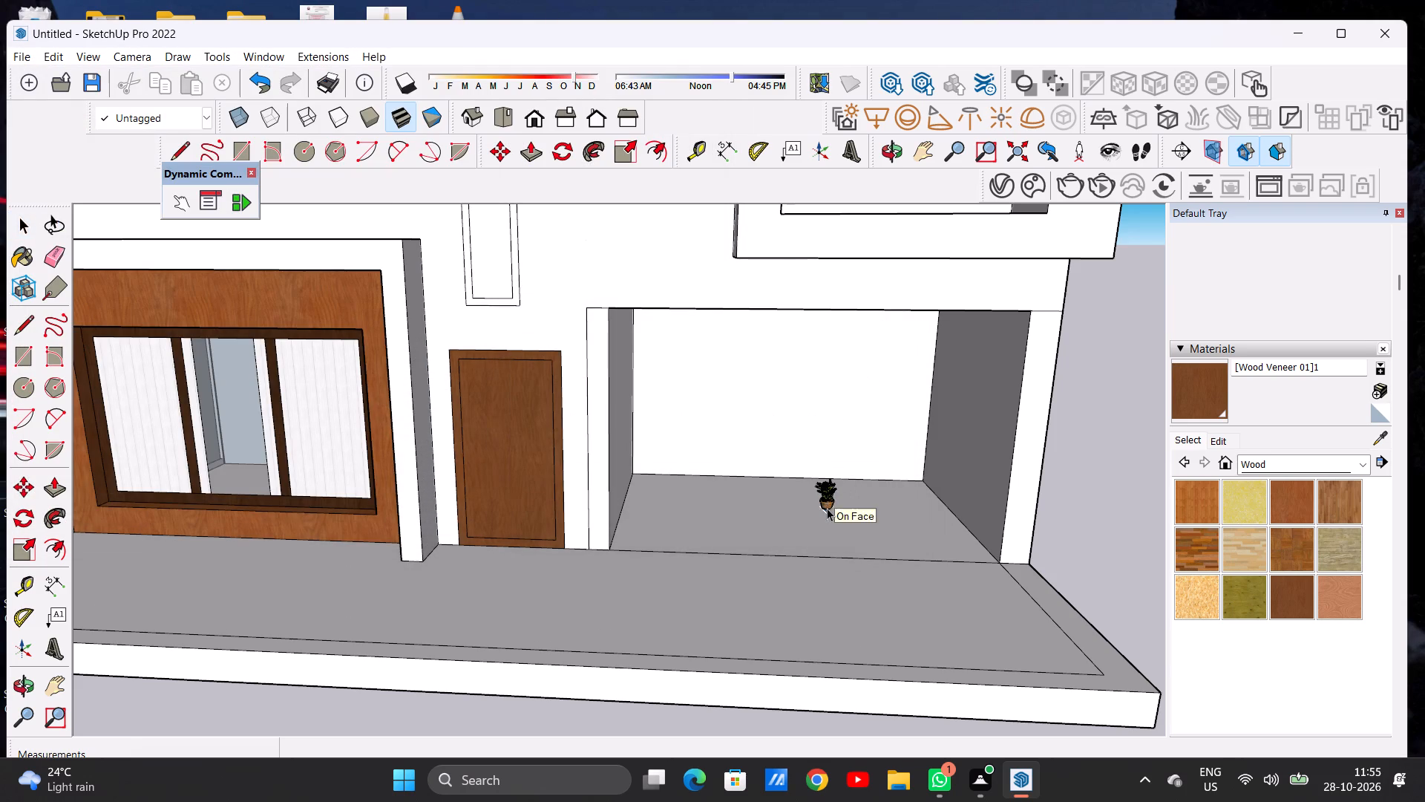
Import the 2015 Porsche Macan model from Downloads and place it in the carport, near the outer wall and facing the front.
left_click(18, 50)
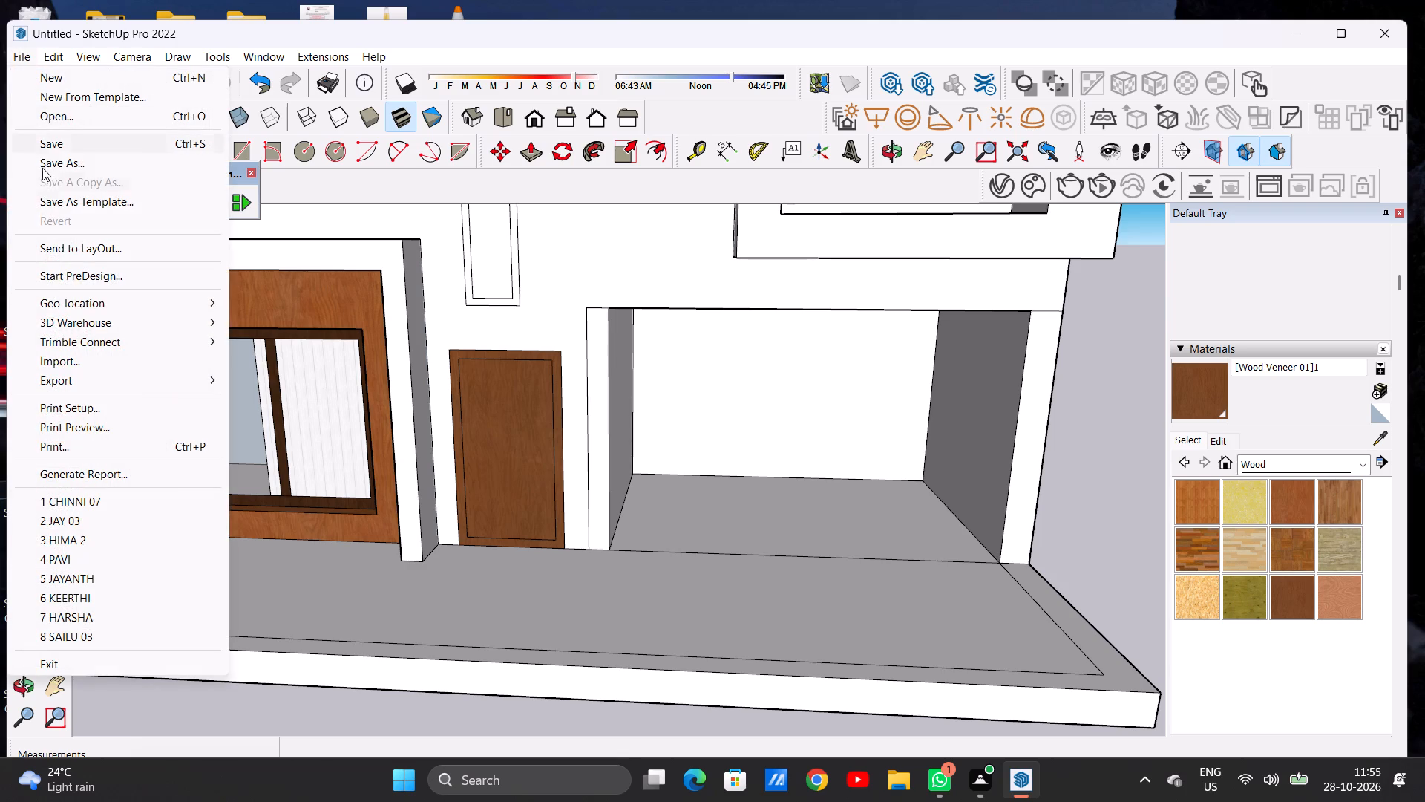
left_click(60, 364)
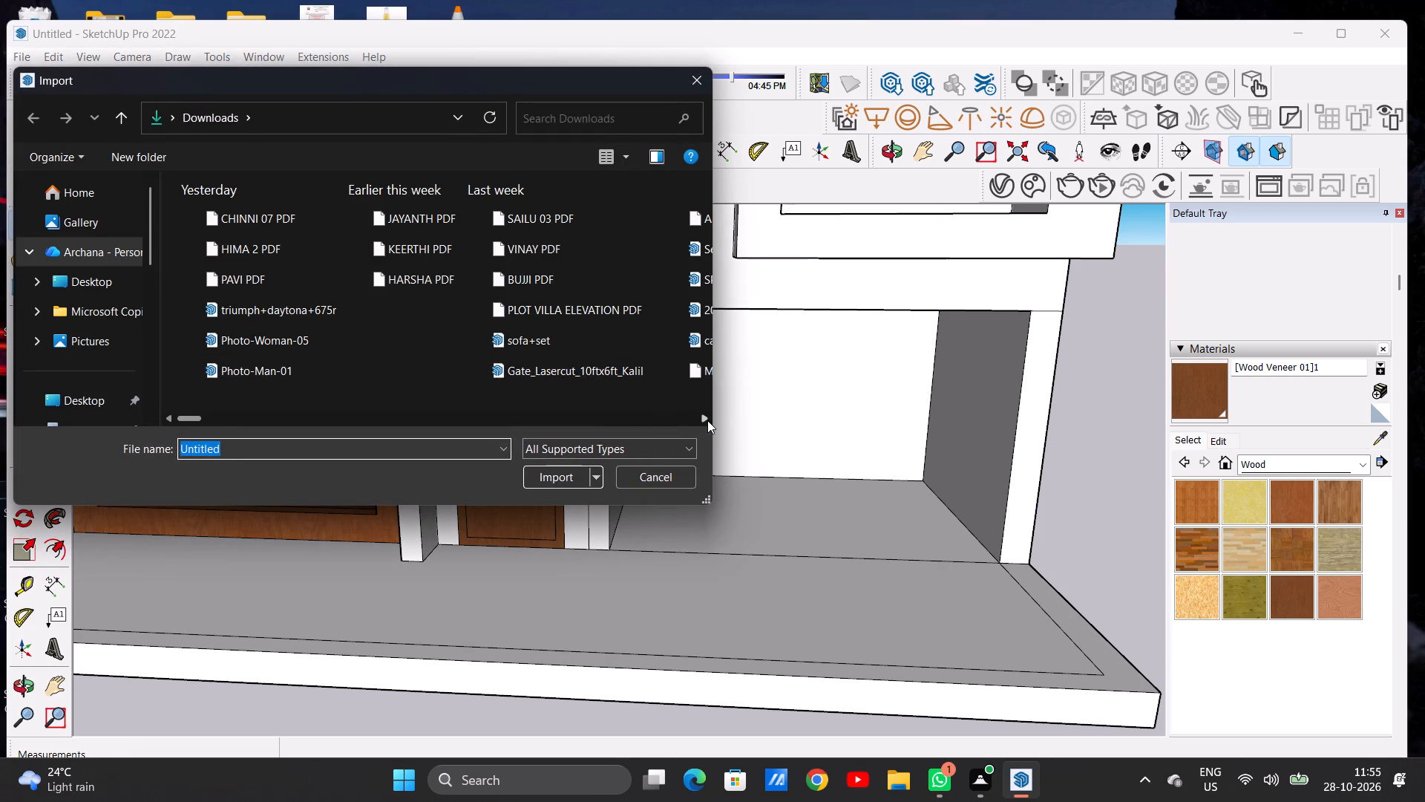
left_click(707, 420)
double_click(602, 319)
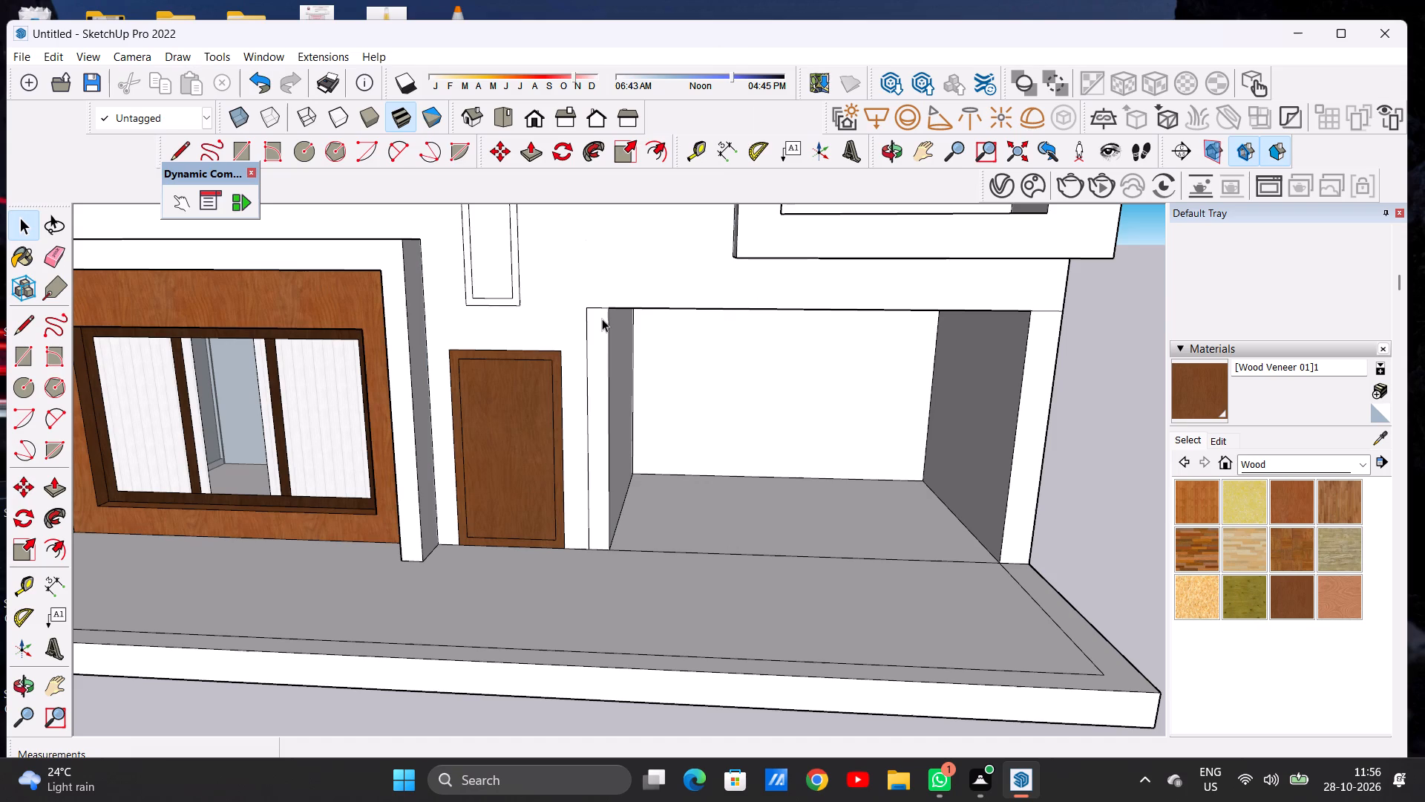
scroll(645, 388, "down", 3)
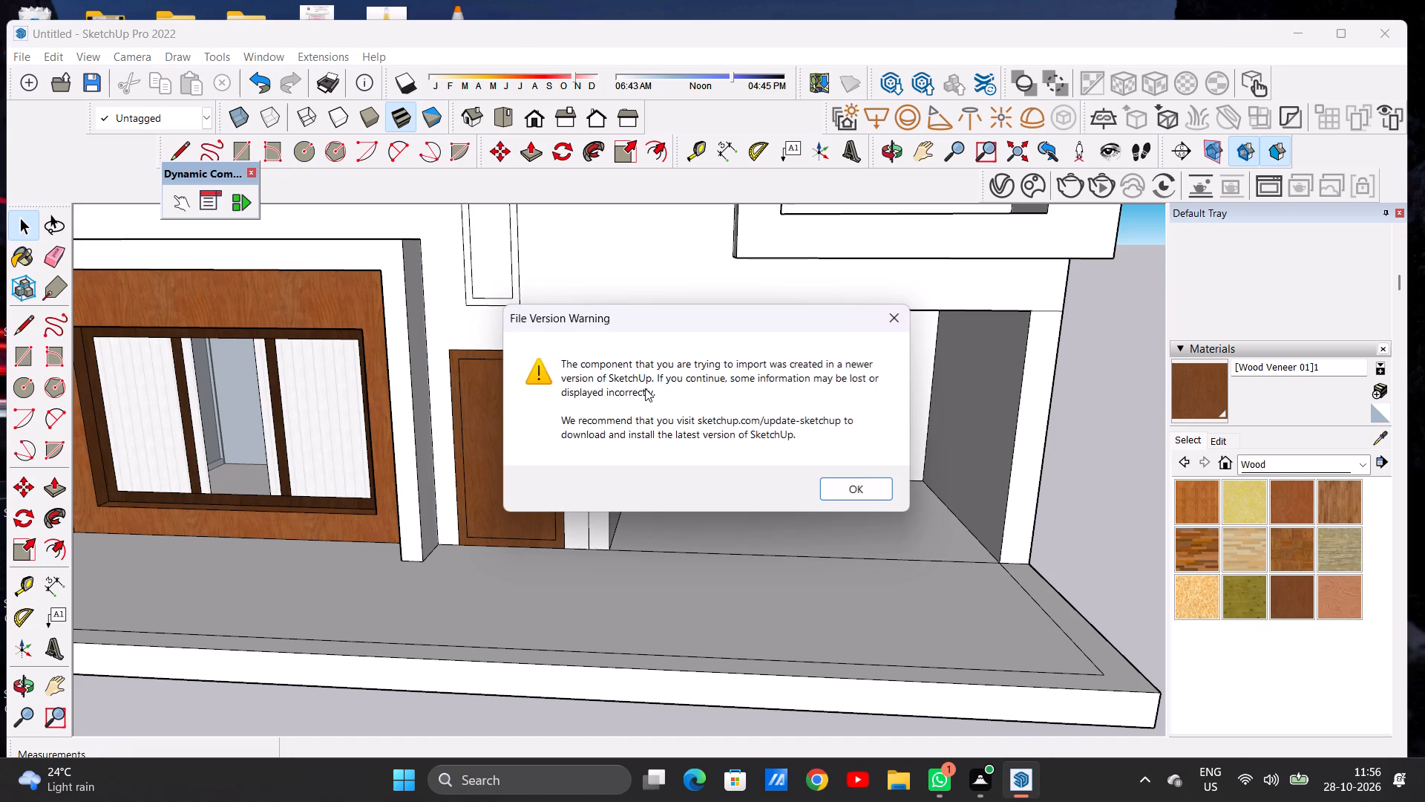
left_click(845, 487)
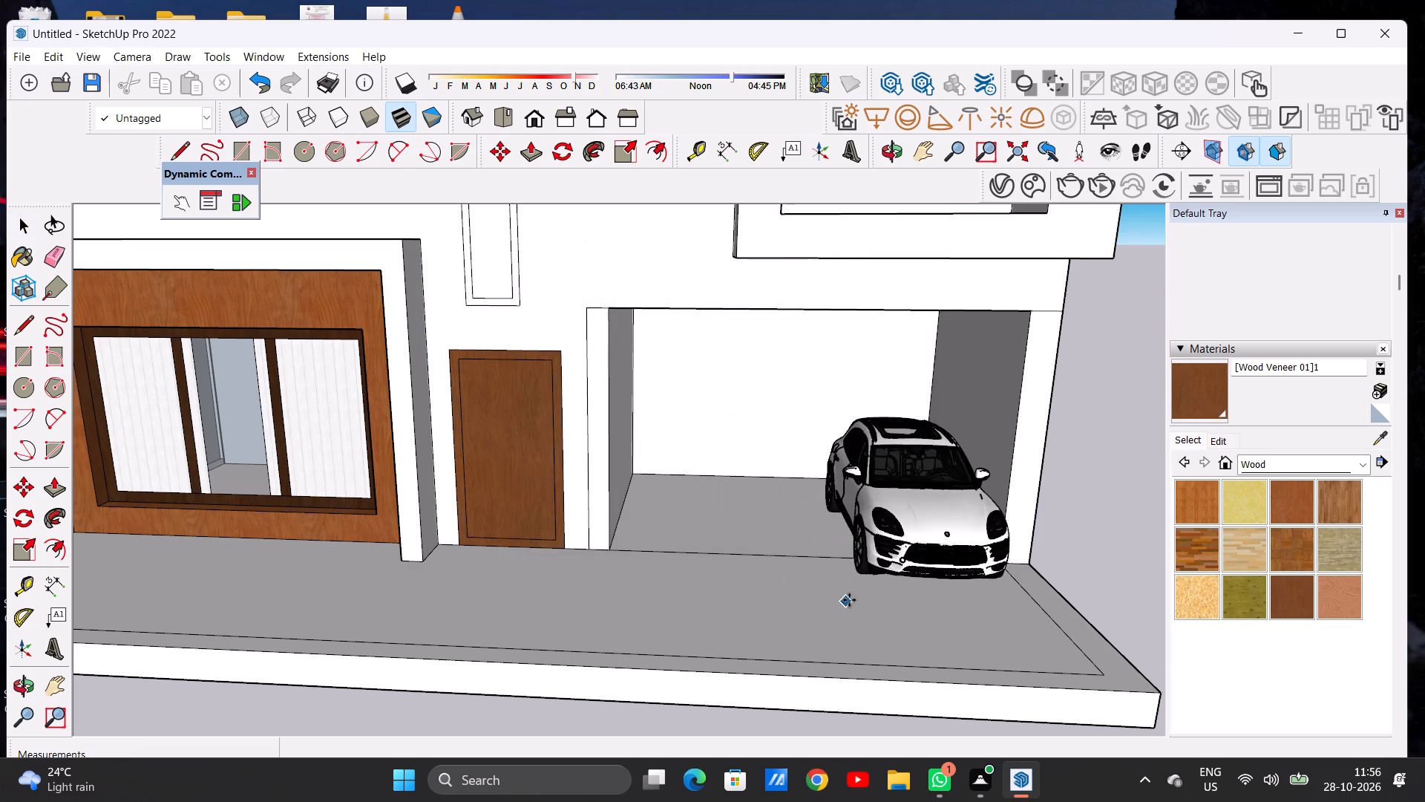
scroll(839, 598, "up", 3)
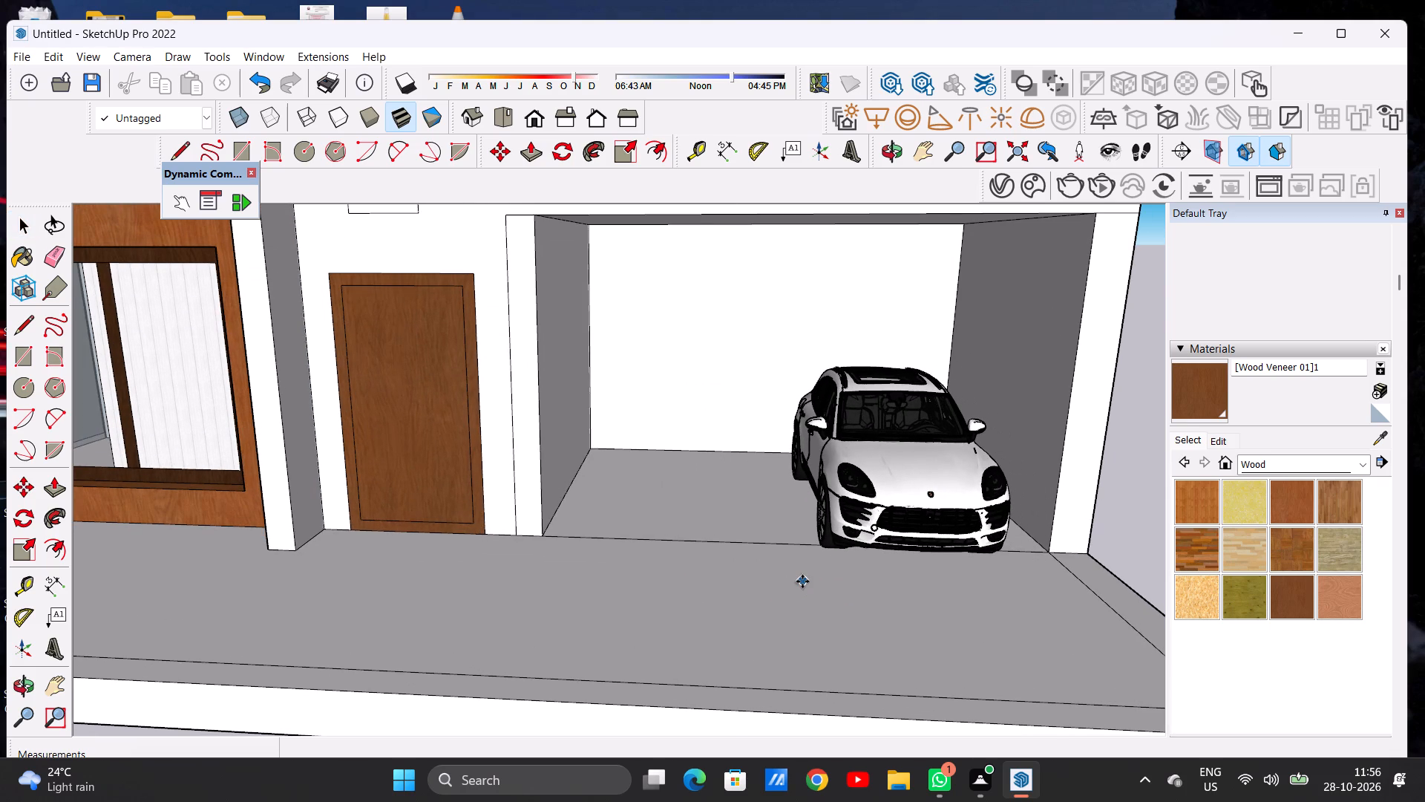
left_click(802, 581)
key("space")
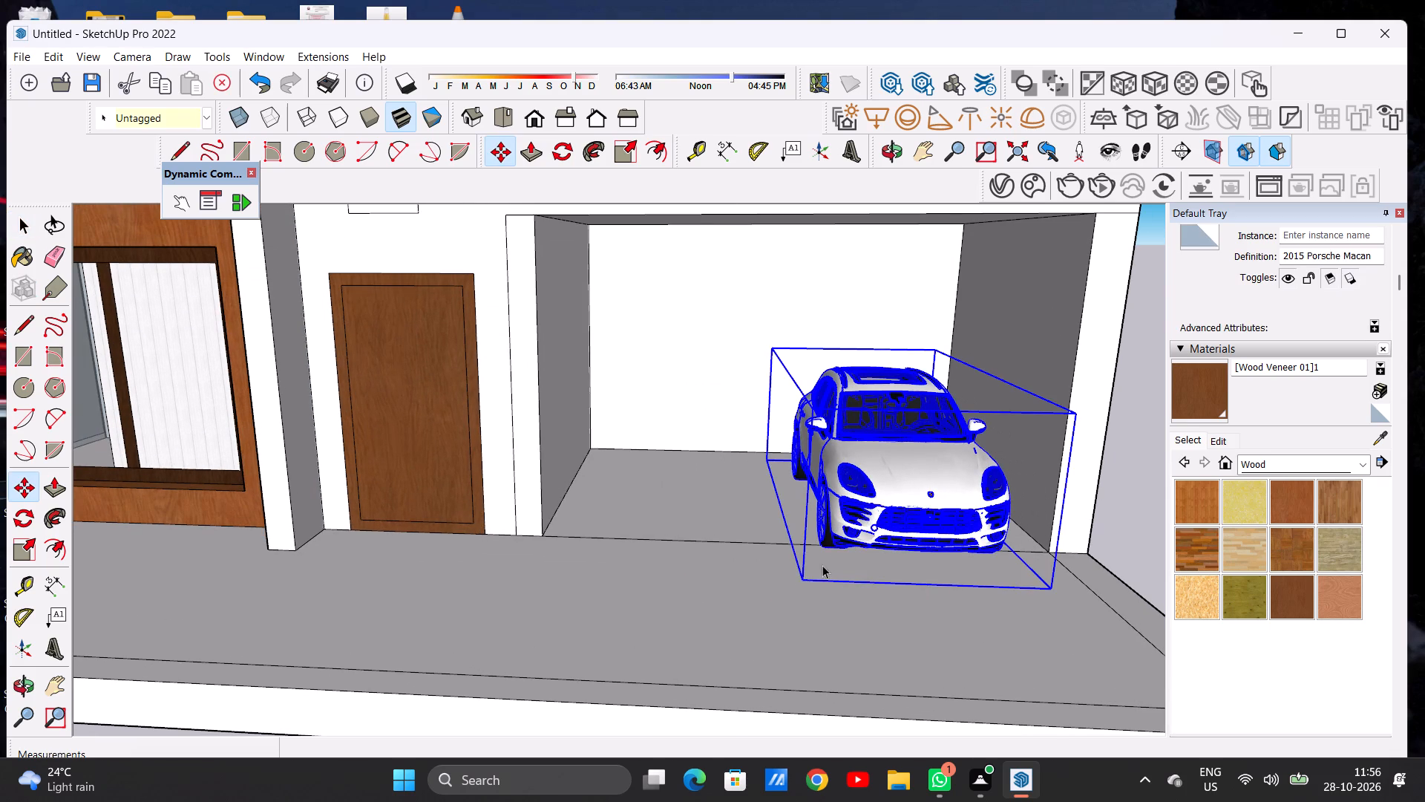
Scale the car down along its length only, to a green-axis factor of about 0.82.
scroll(825, 536, "down", 6)
middle_click_drag(854, 524, 667, 551)
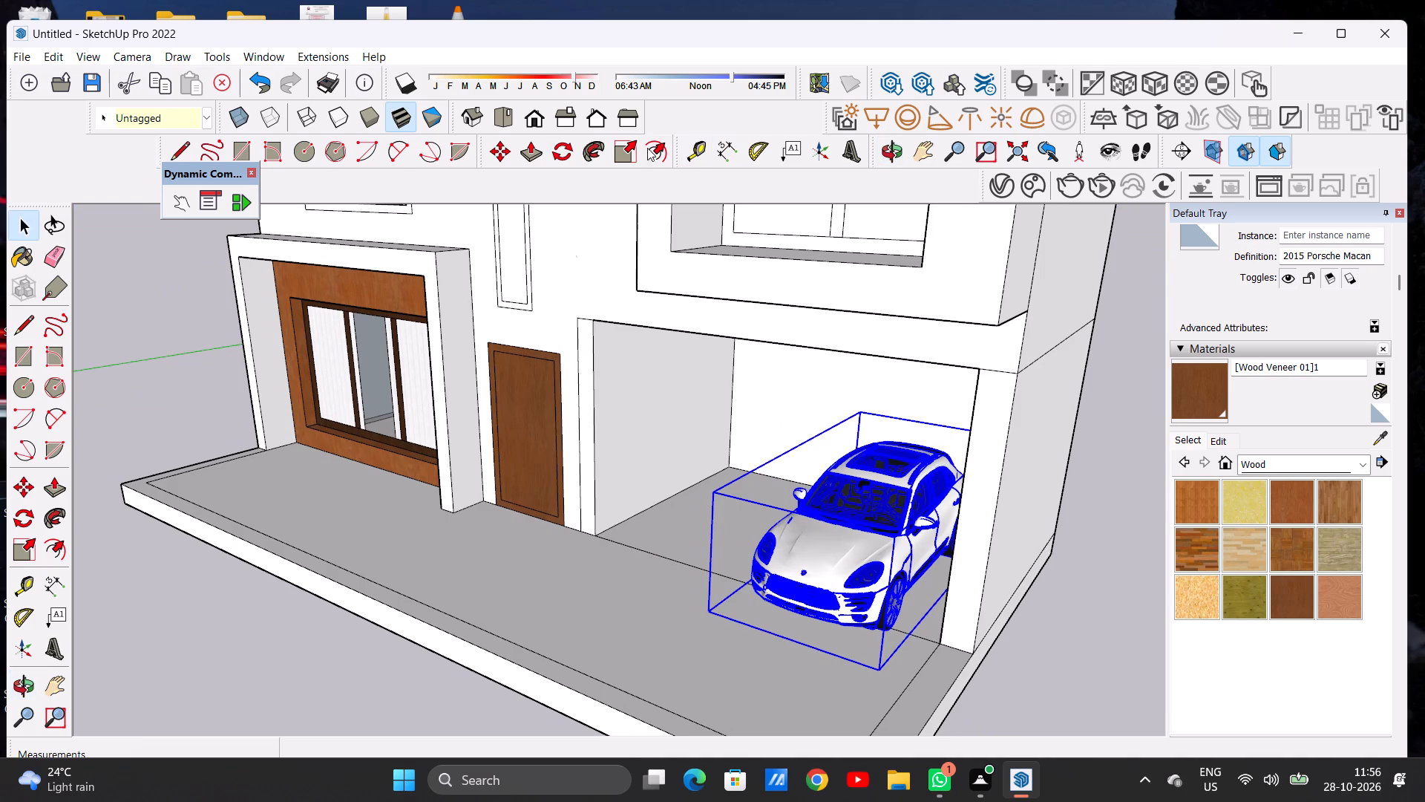
left_click(621, 148)
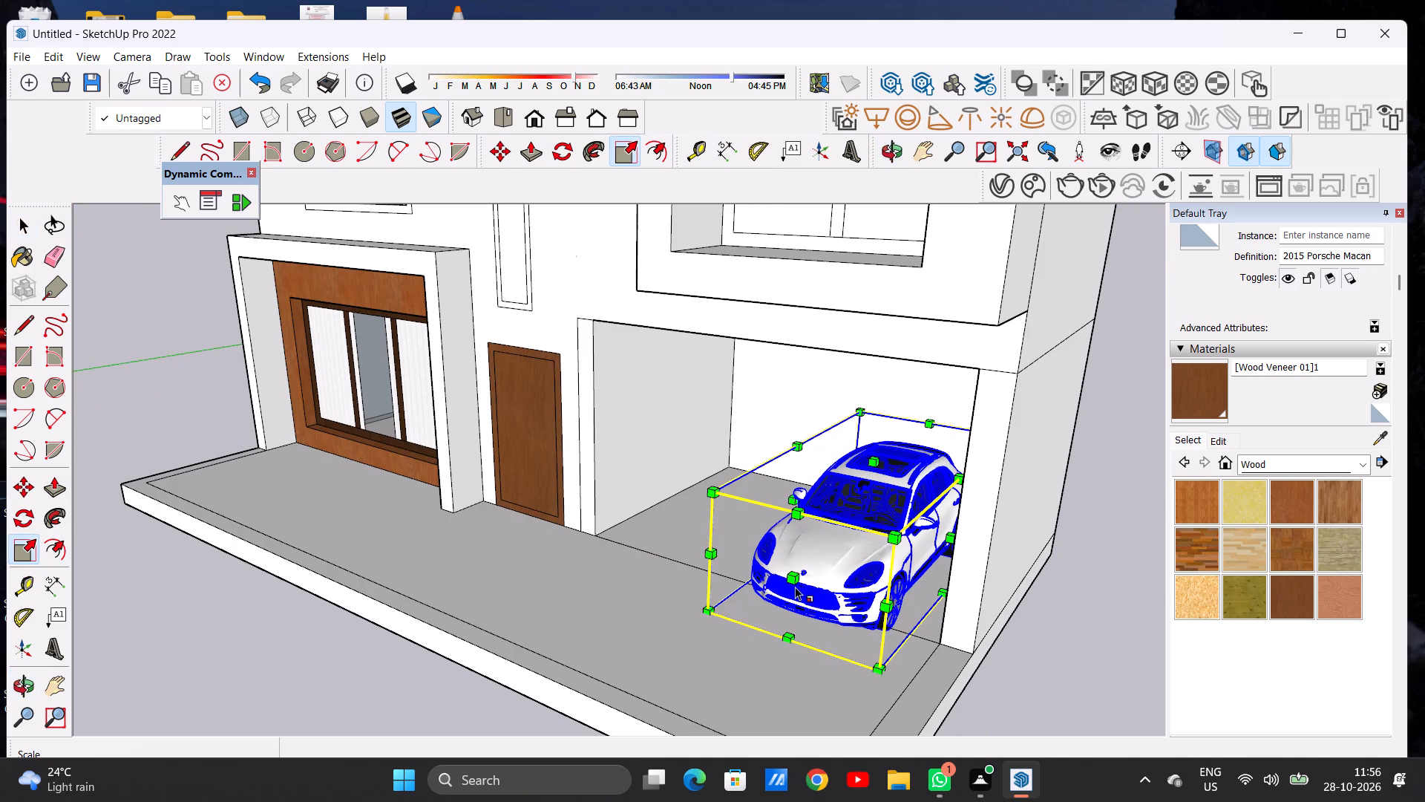
left_click(788, 582)
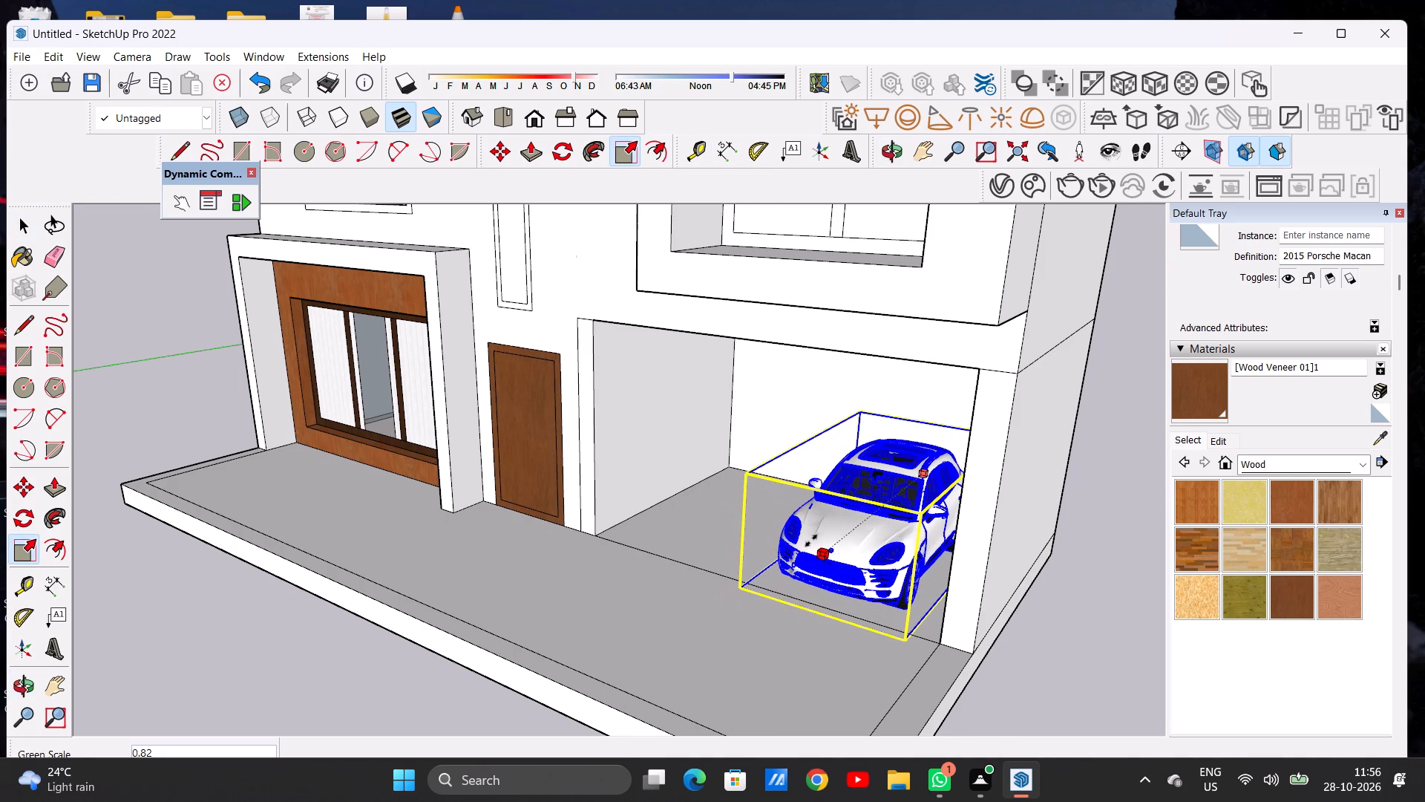
left_click(811, 541)
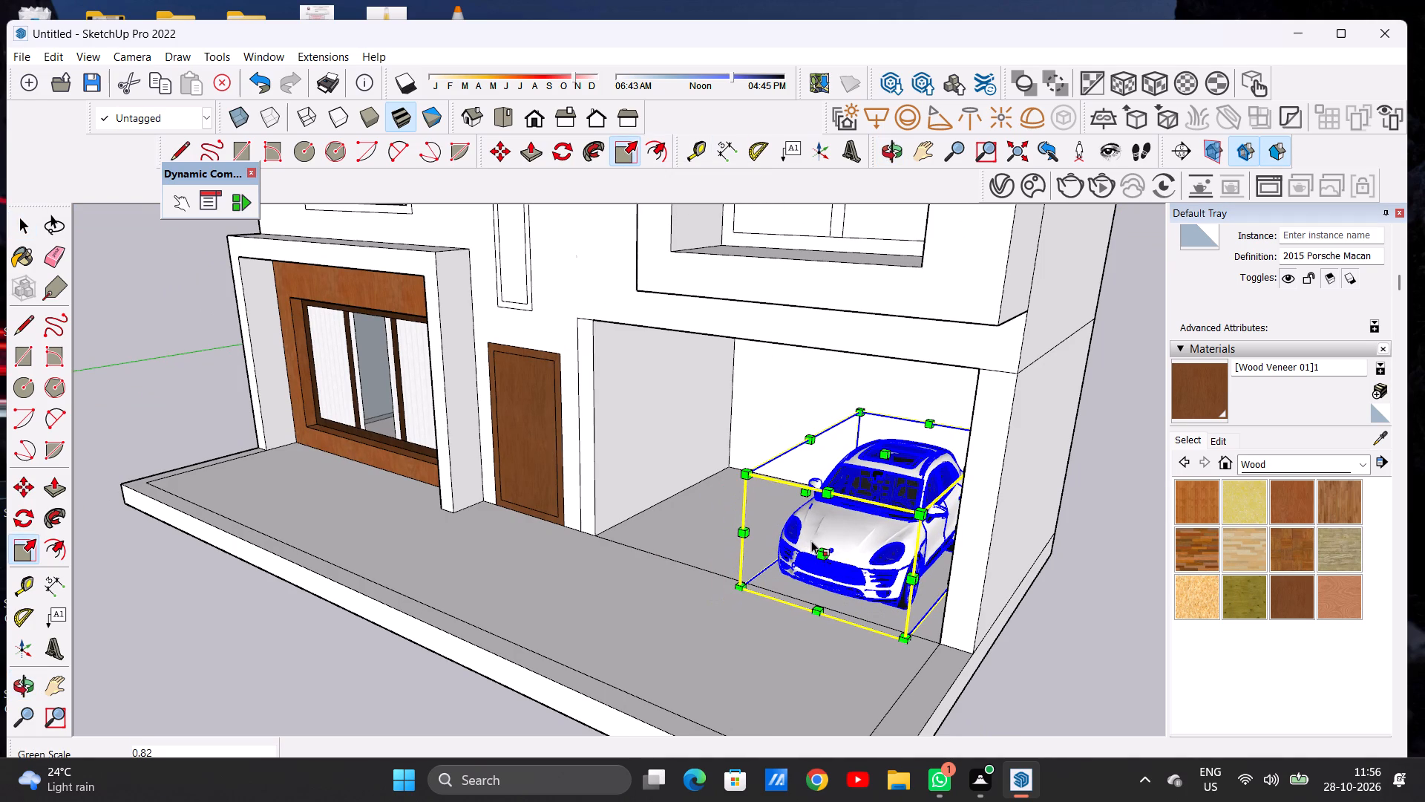
key("space")
left_click(1098, 498)
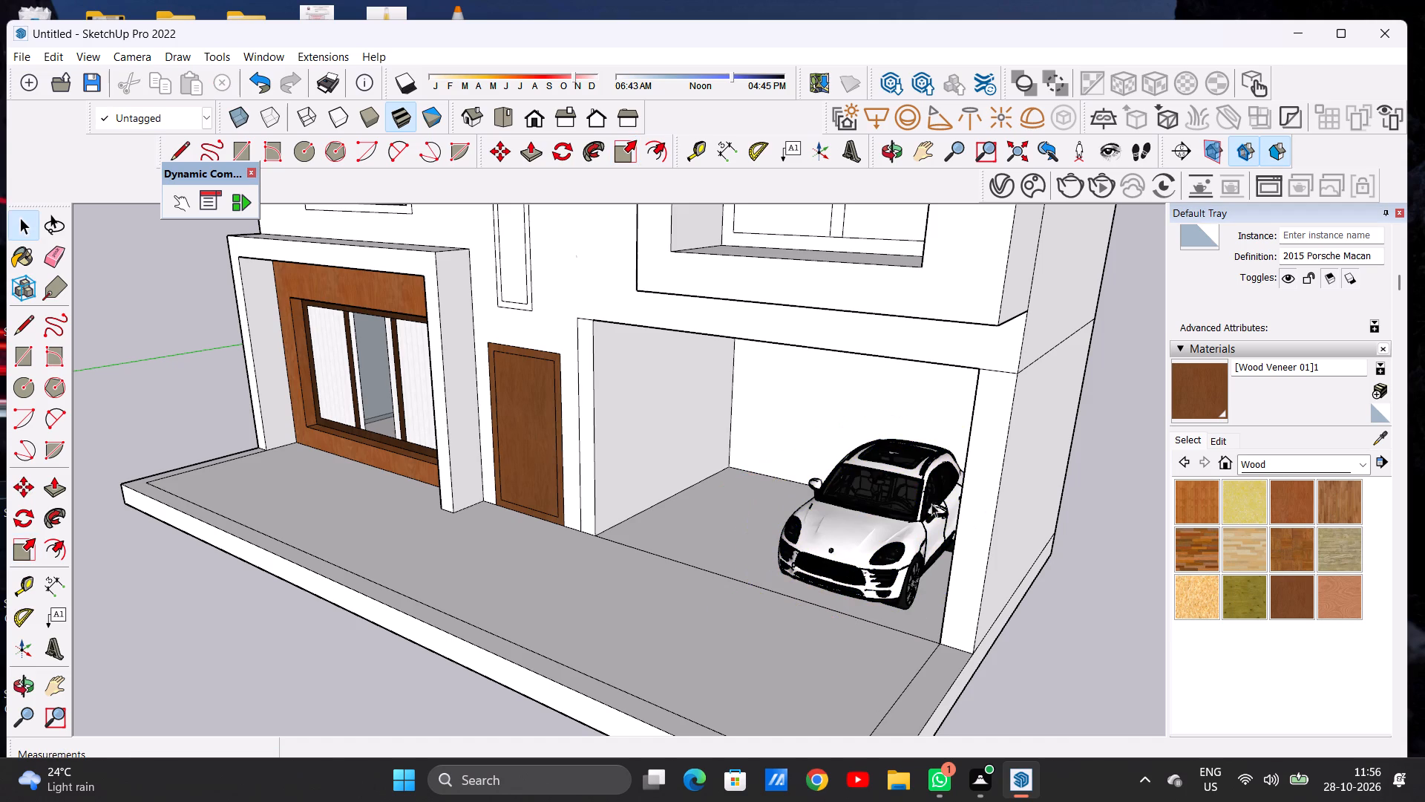
Examine the shortened car in the carport from several angles, up close and together with the front platform.
middle_click_drag(791, 519, 1009, 492)
scroll(908, 457, "up", 3)
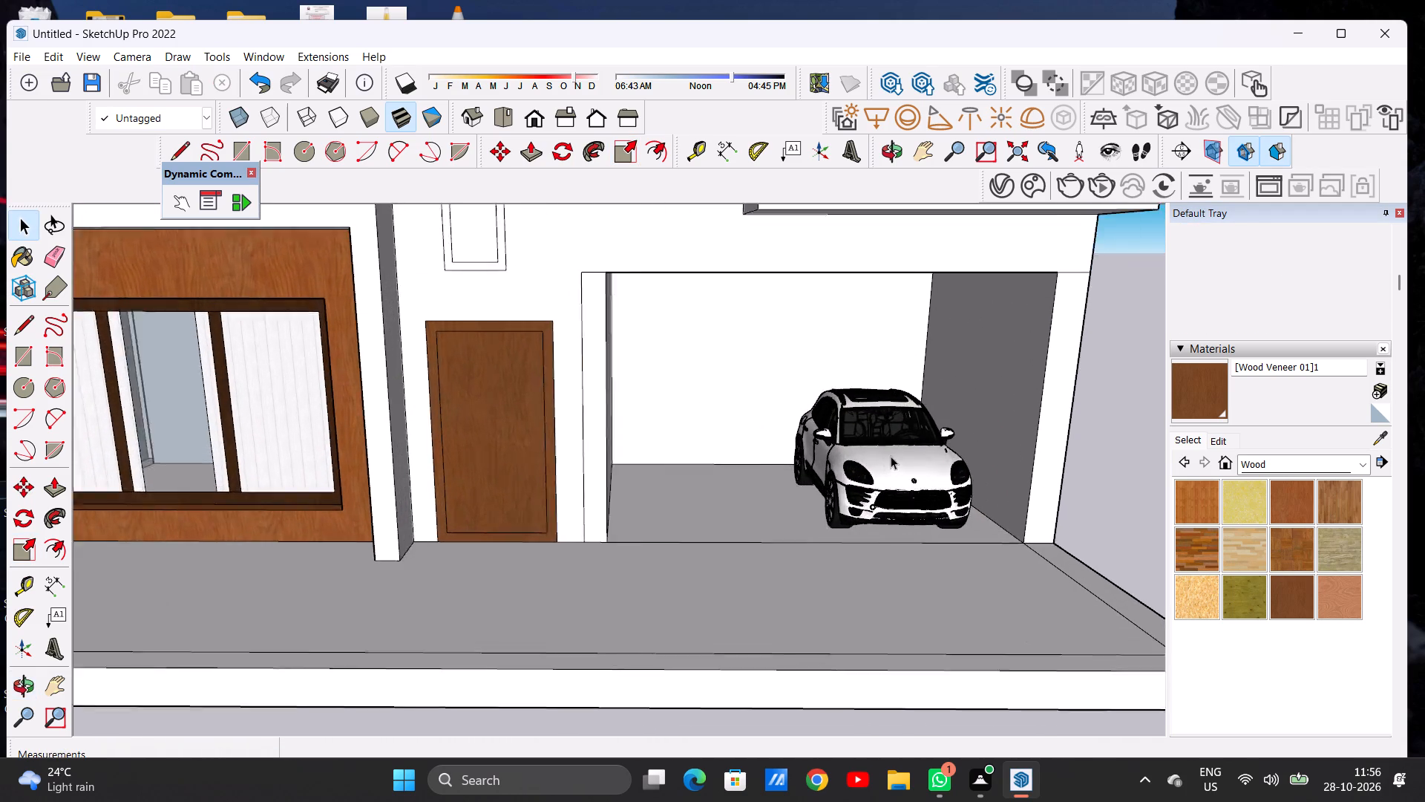
scroll(891, 456, "up", 11)
middle_click_drag(771, 437, 970, 438)
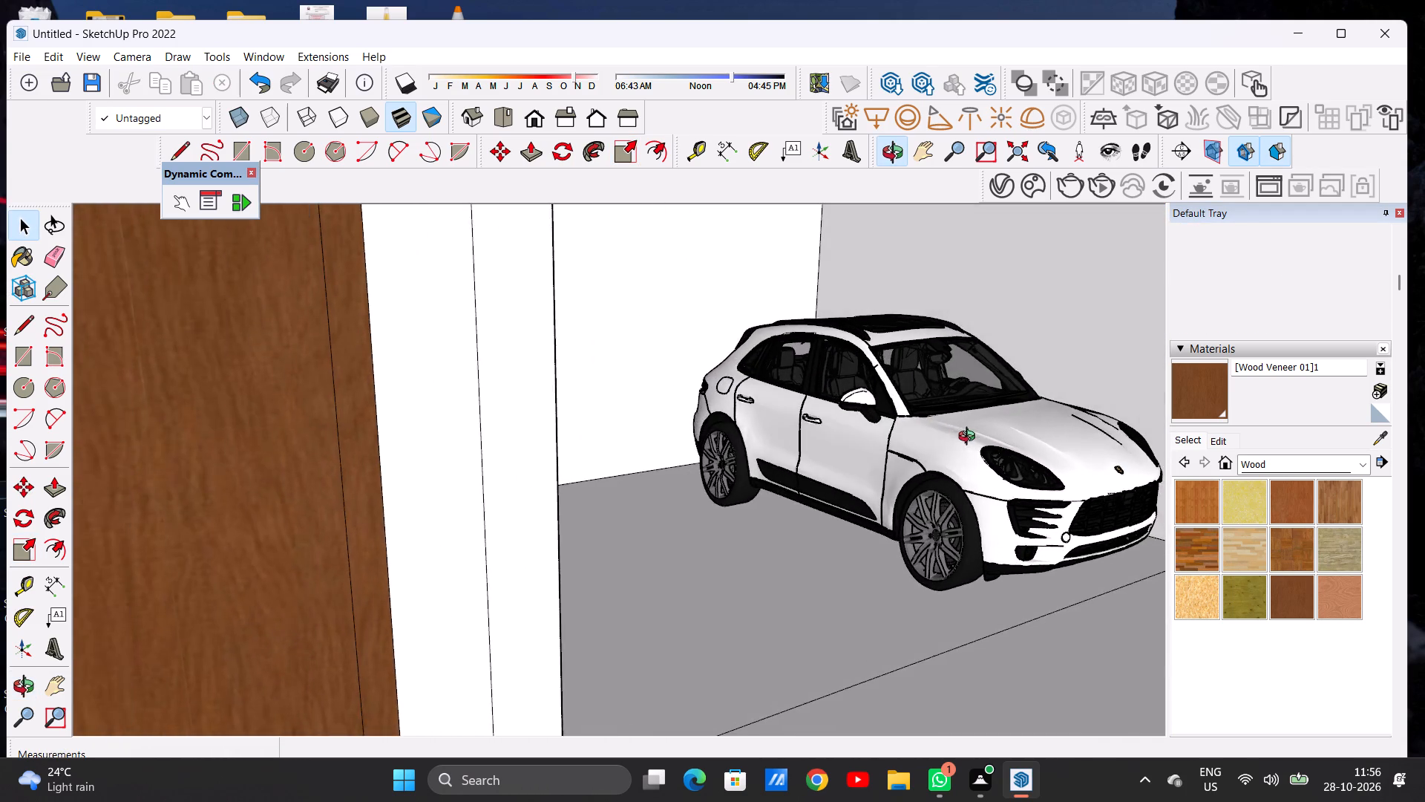
middle_click_drag(970, 438, 637, 488)
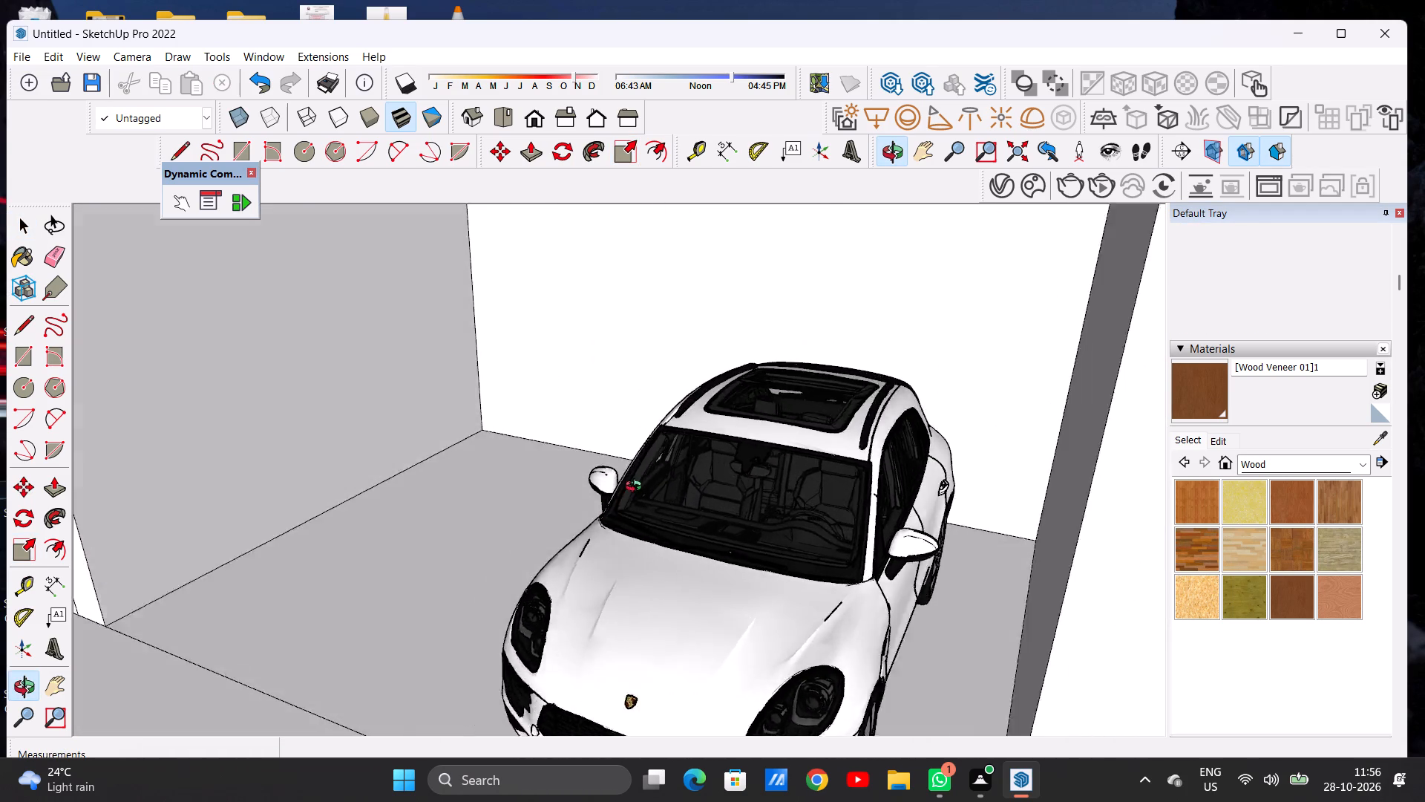
middle_click_drag(637, 488, 754, 437)
scroll(777, 509, "down", 17)
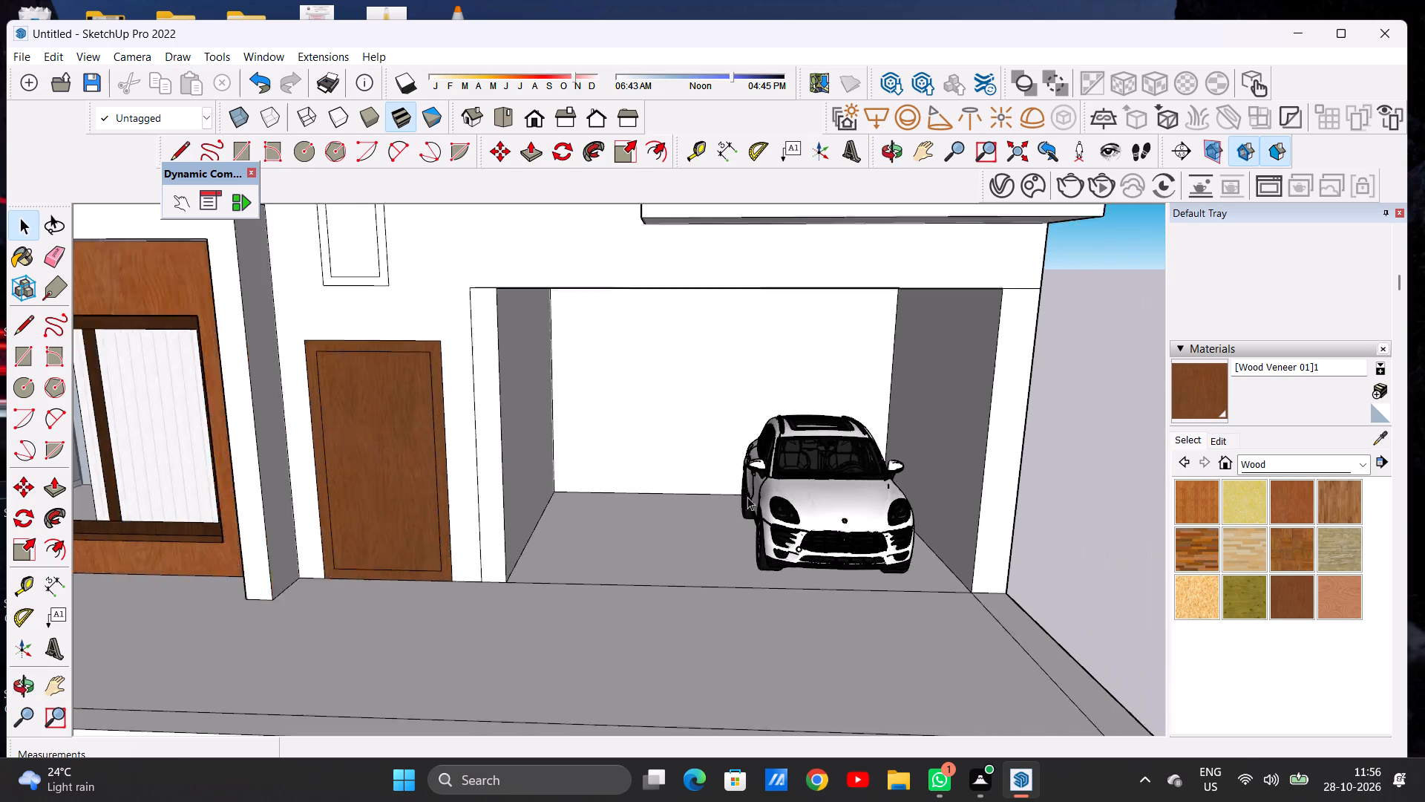
middle_click_drag(759, 551, 770, 632)
scroll(734, 459, "down", 6)
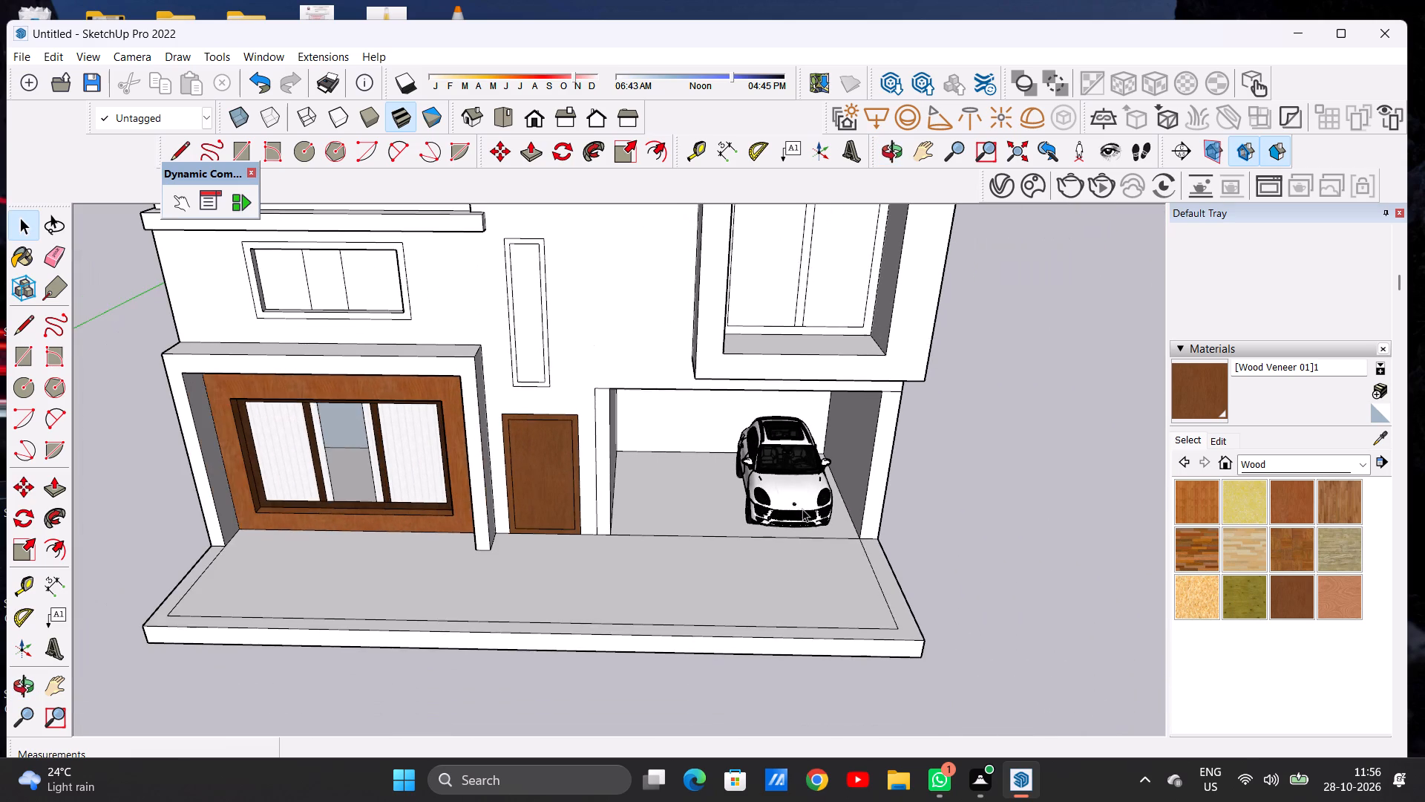
Shorten the car again along the green axis by a factor of about 0.91 so its front stays within the carport.
middle_click_drag(802, 509, 797, 565)
scroll(796, 558, "up", 4)
scroll(783, 476, "up", 7)
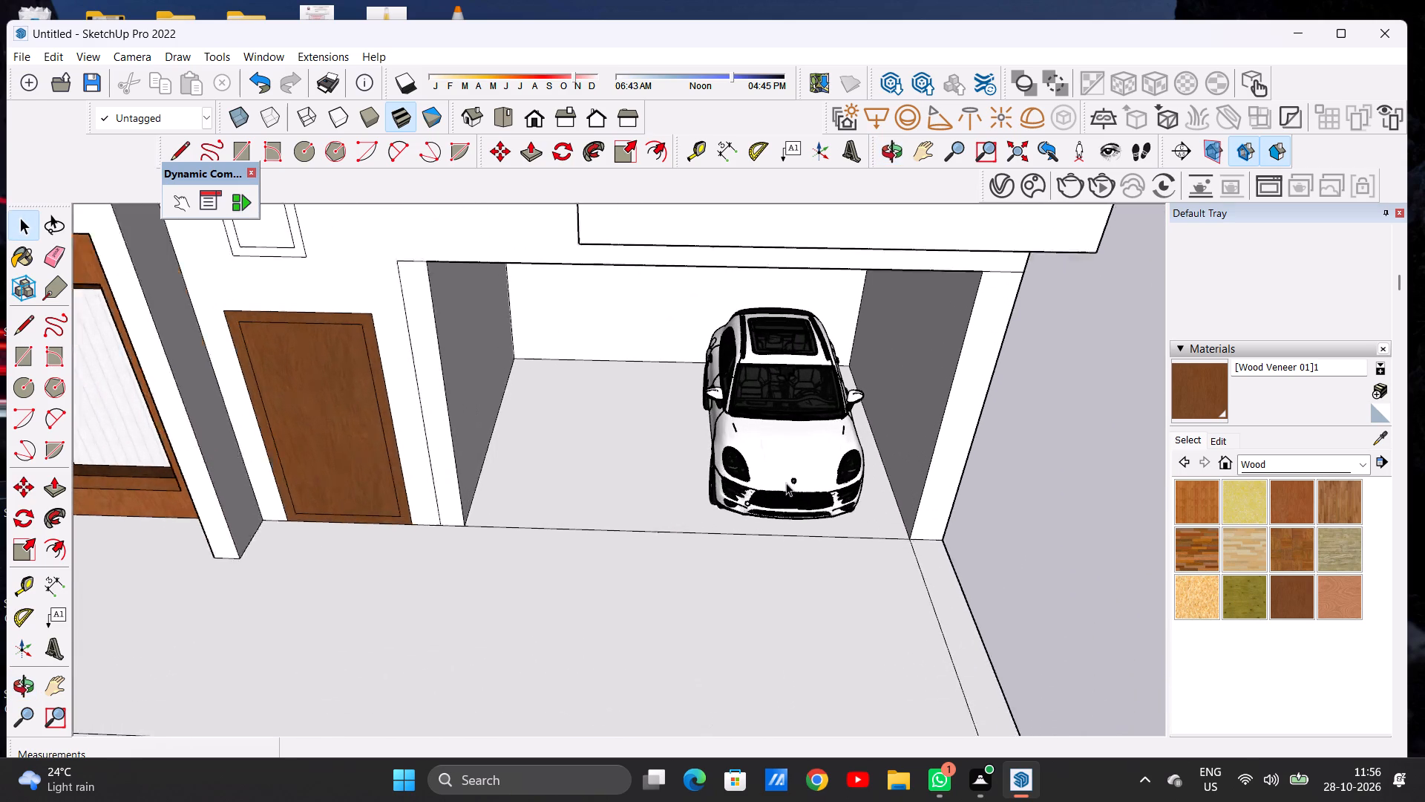
left_click(781, 490)
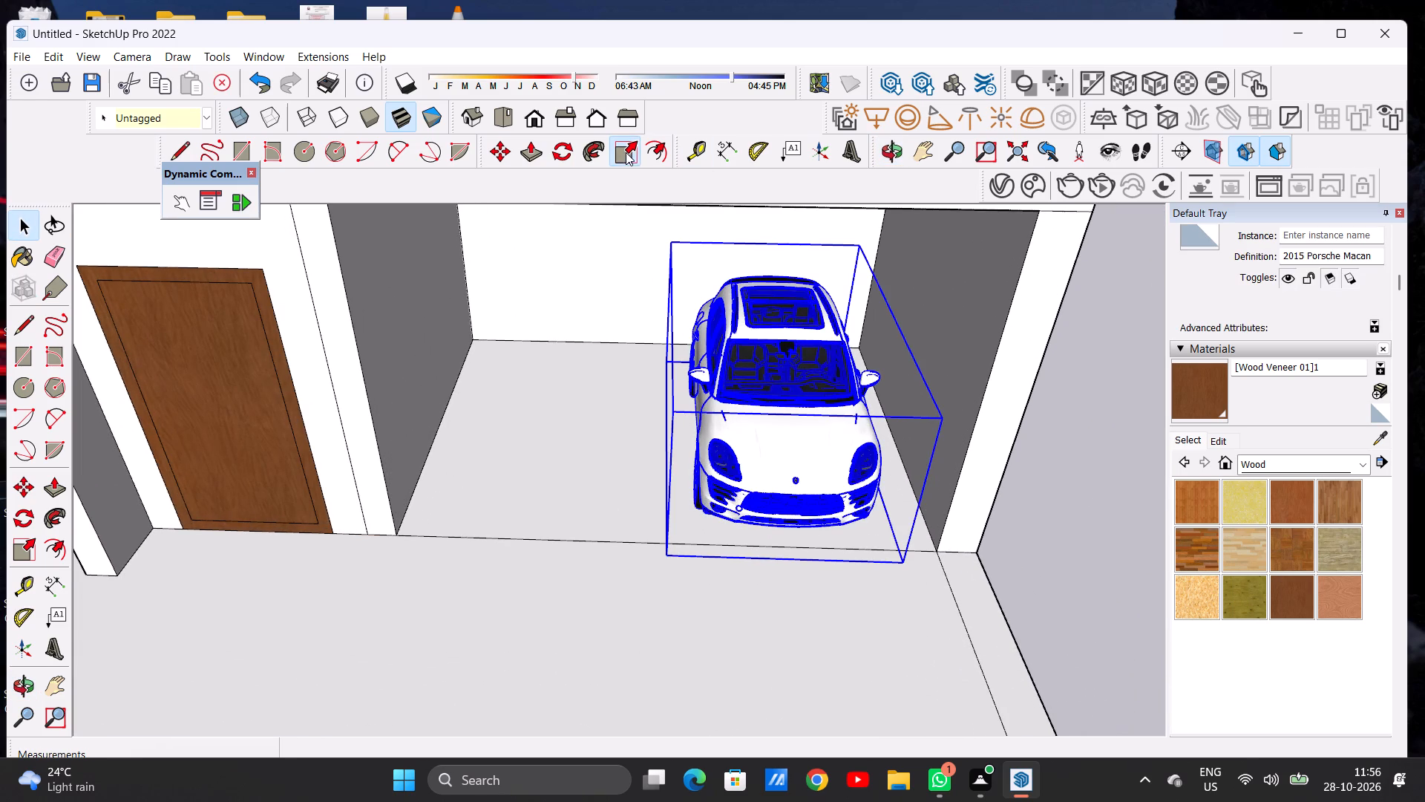
left_click(626, 152)
left_click(793, 495)
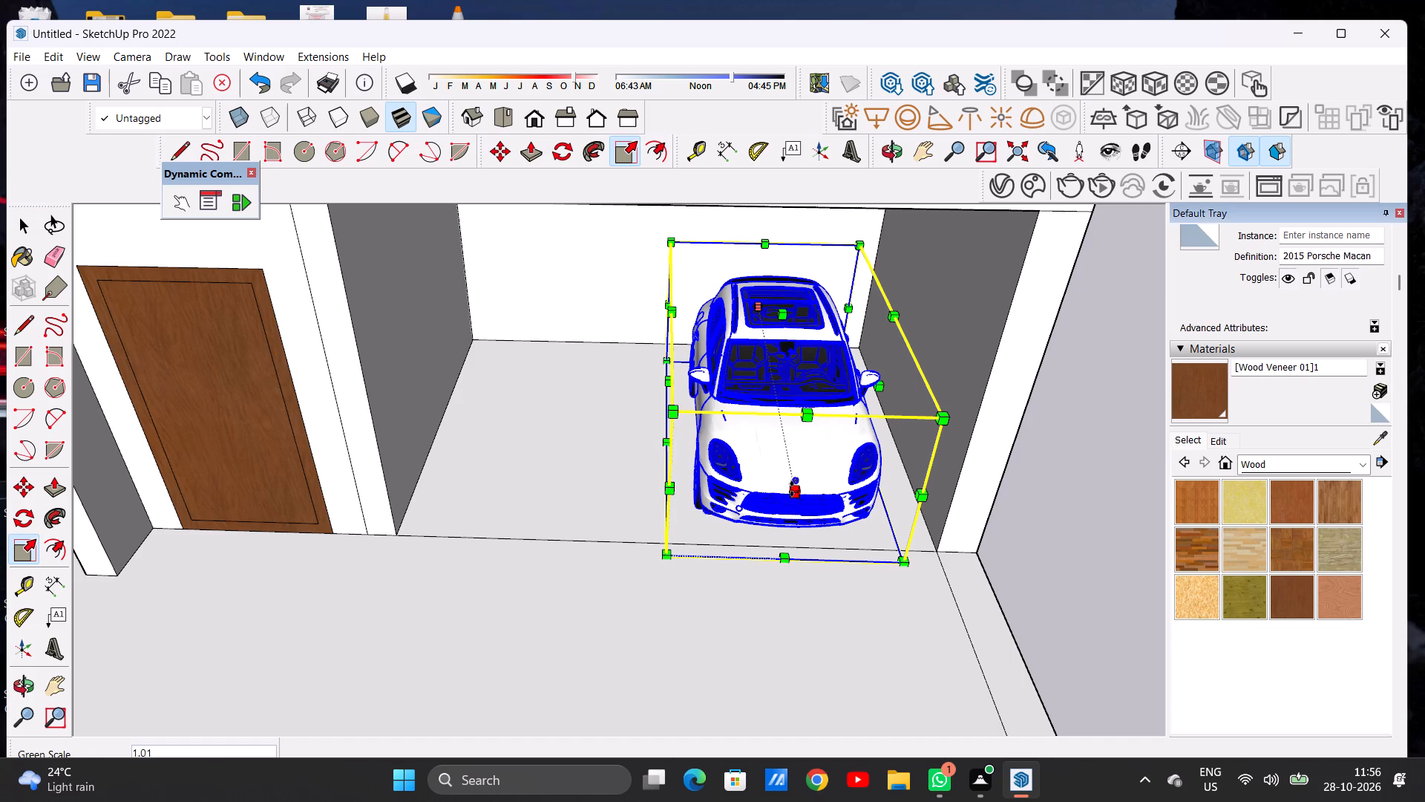
left_click(791, 469)
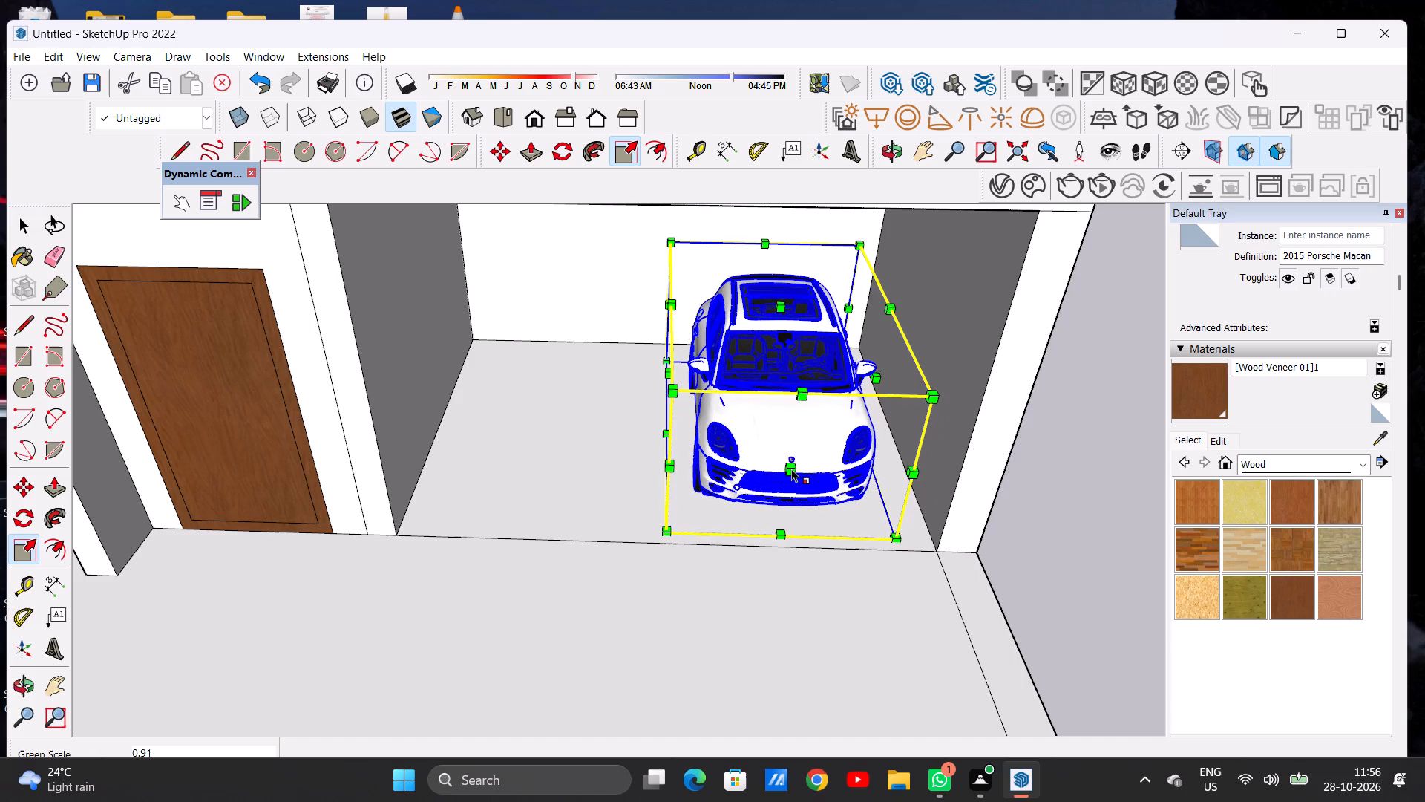
key("space")
left_click(1082, 506)
Draw a line about 17' 4" across the carport floor between the side walls, just inside and parallel to the front opening.
scroll(825, 439, "down", 7)
middle_click_drag(813, 516, 803, 388)
scroll(743, 541, "up", 5)
middle_click_drag(736, 512, 744, 613)
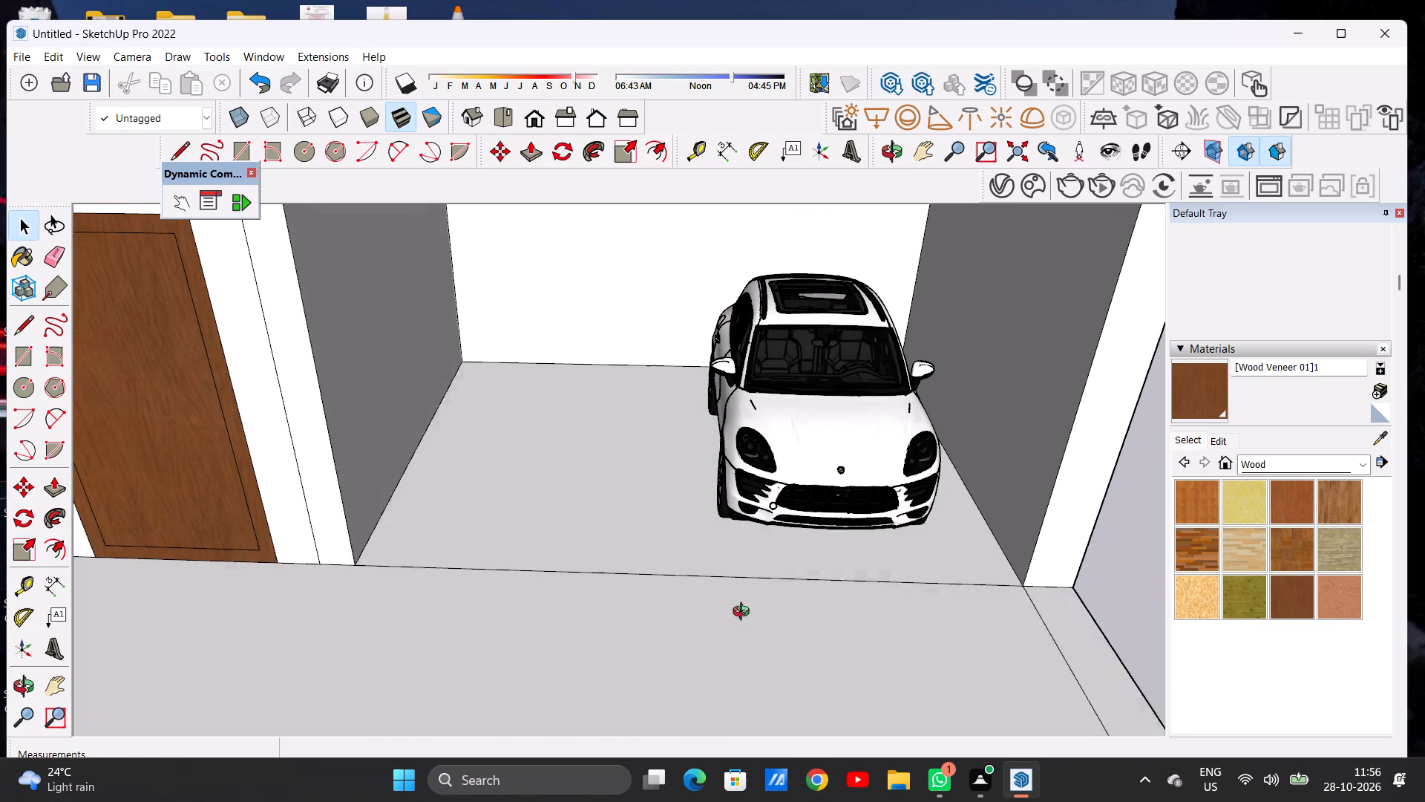
middle_click_drag(744, 613, 744, 614)
key("l")
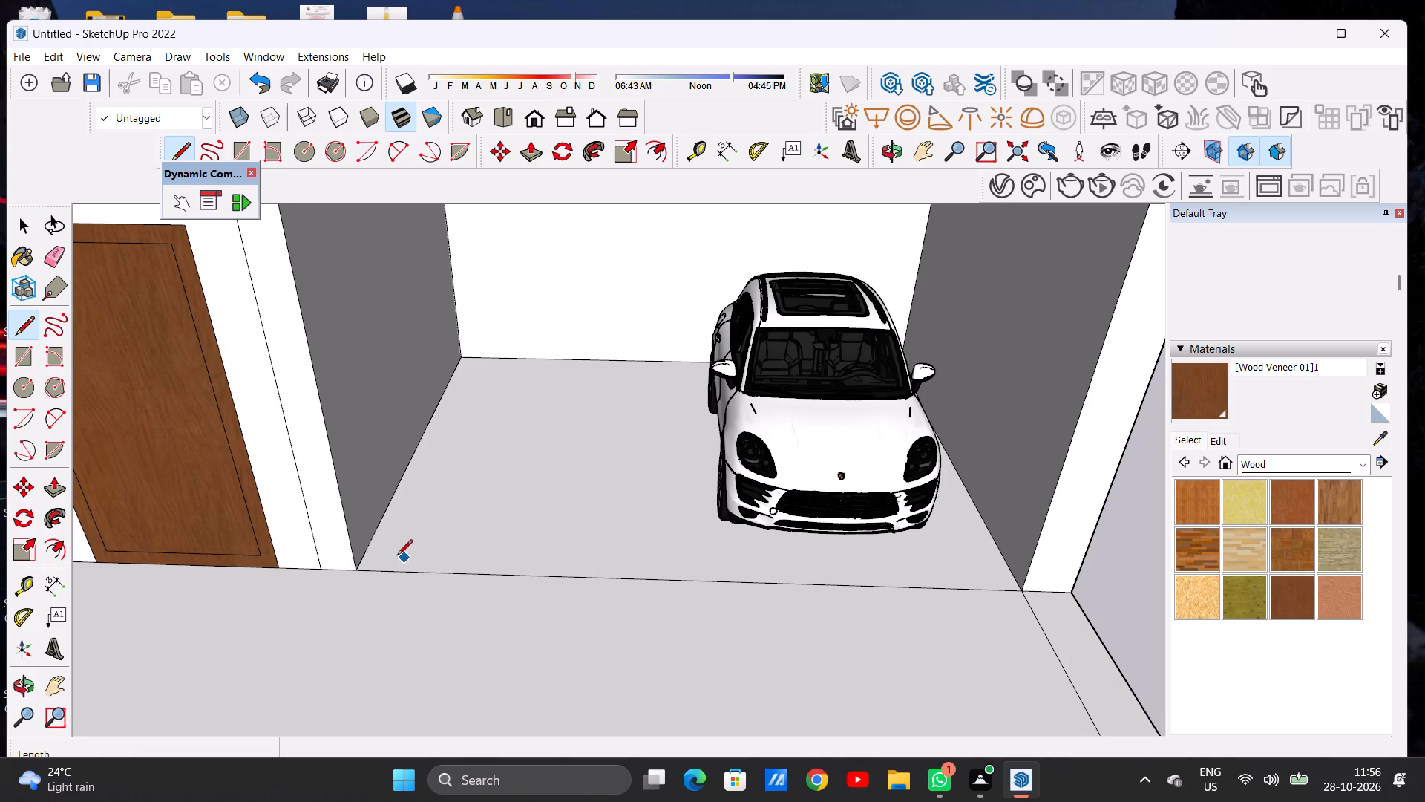
scroll(382, 538, "up", 7)
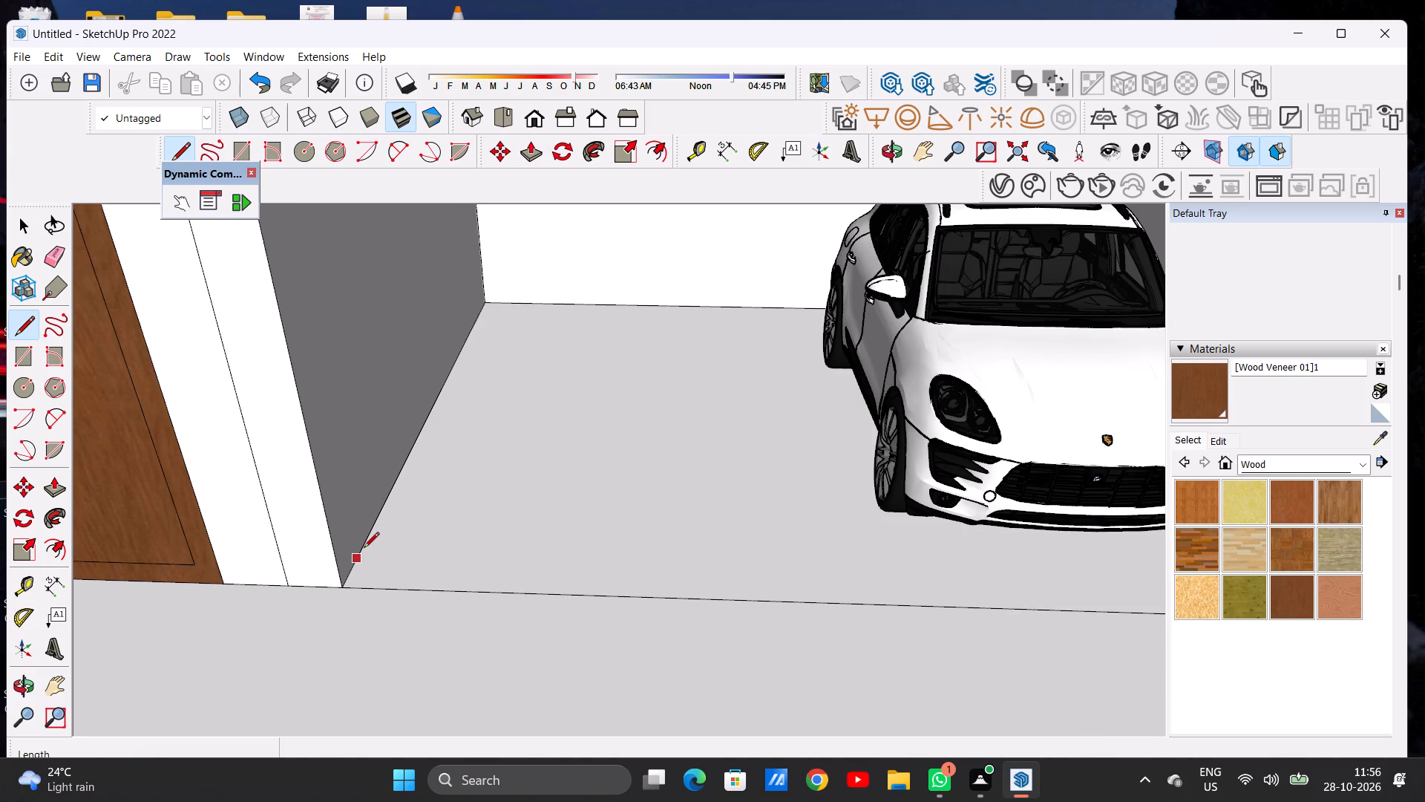
left_click(364, 549)
scroll(483, 567, "down", 6)
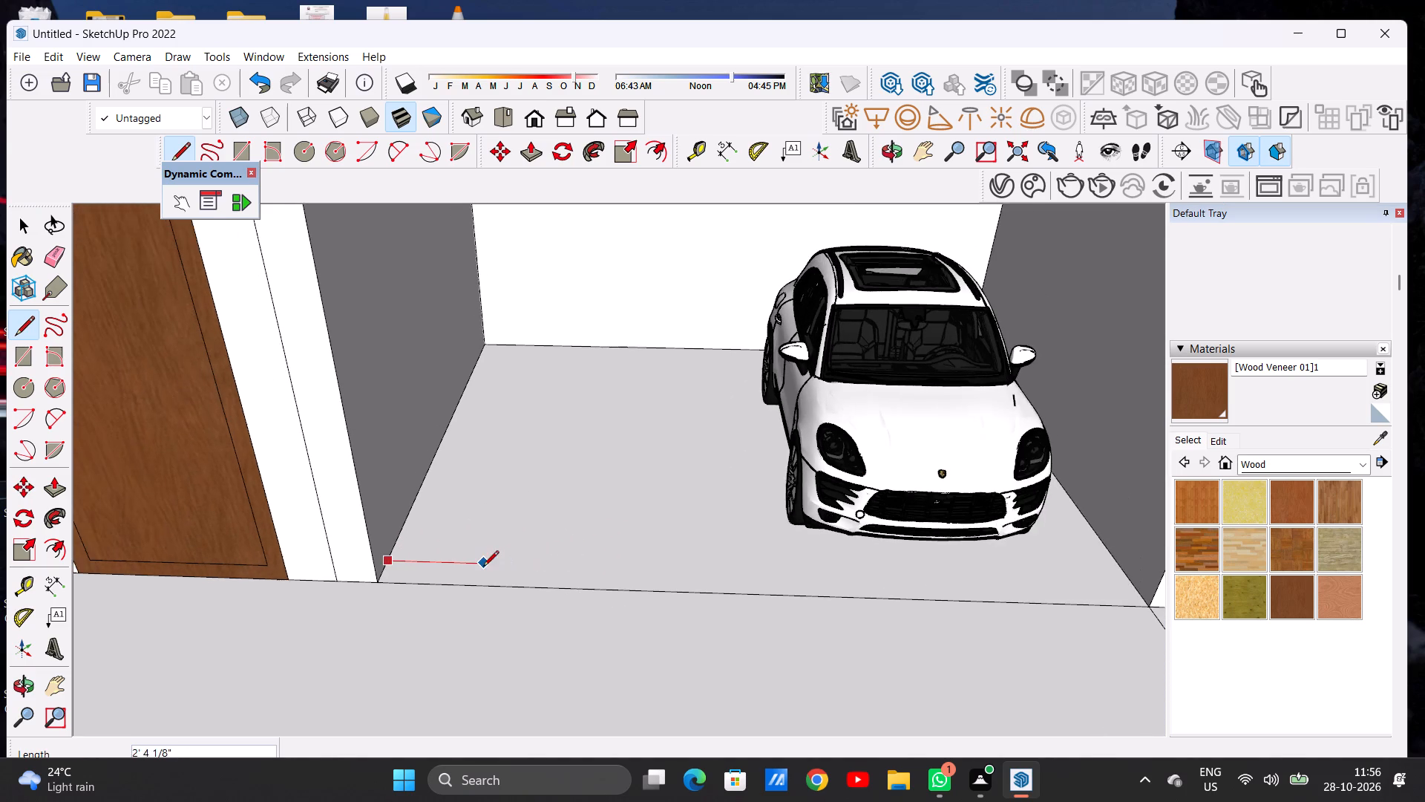
scroll(484, 567, "down", 2)
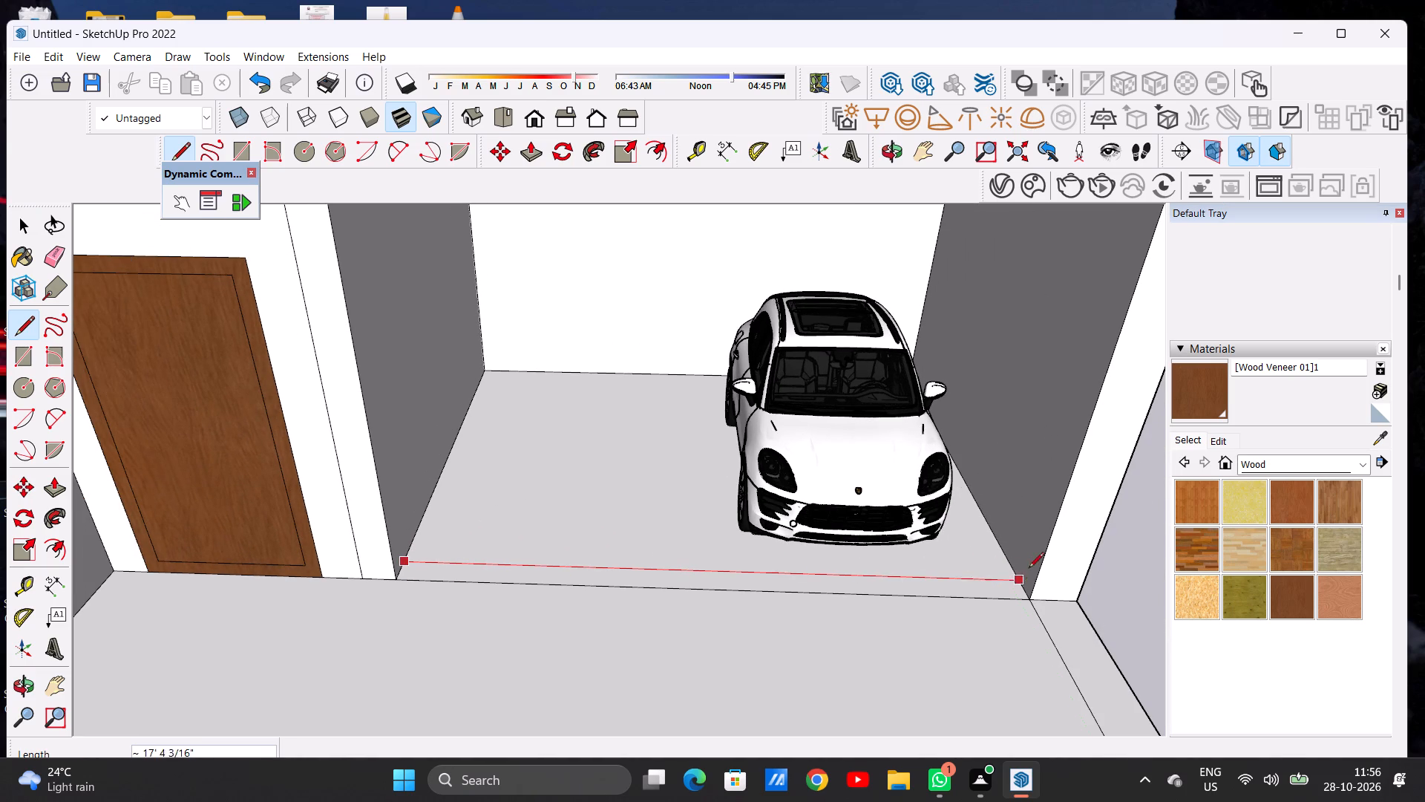
left_click(1018, 578)
key("space")
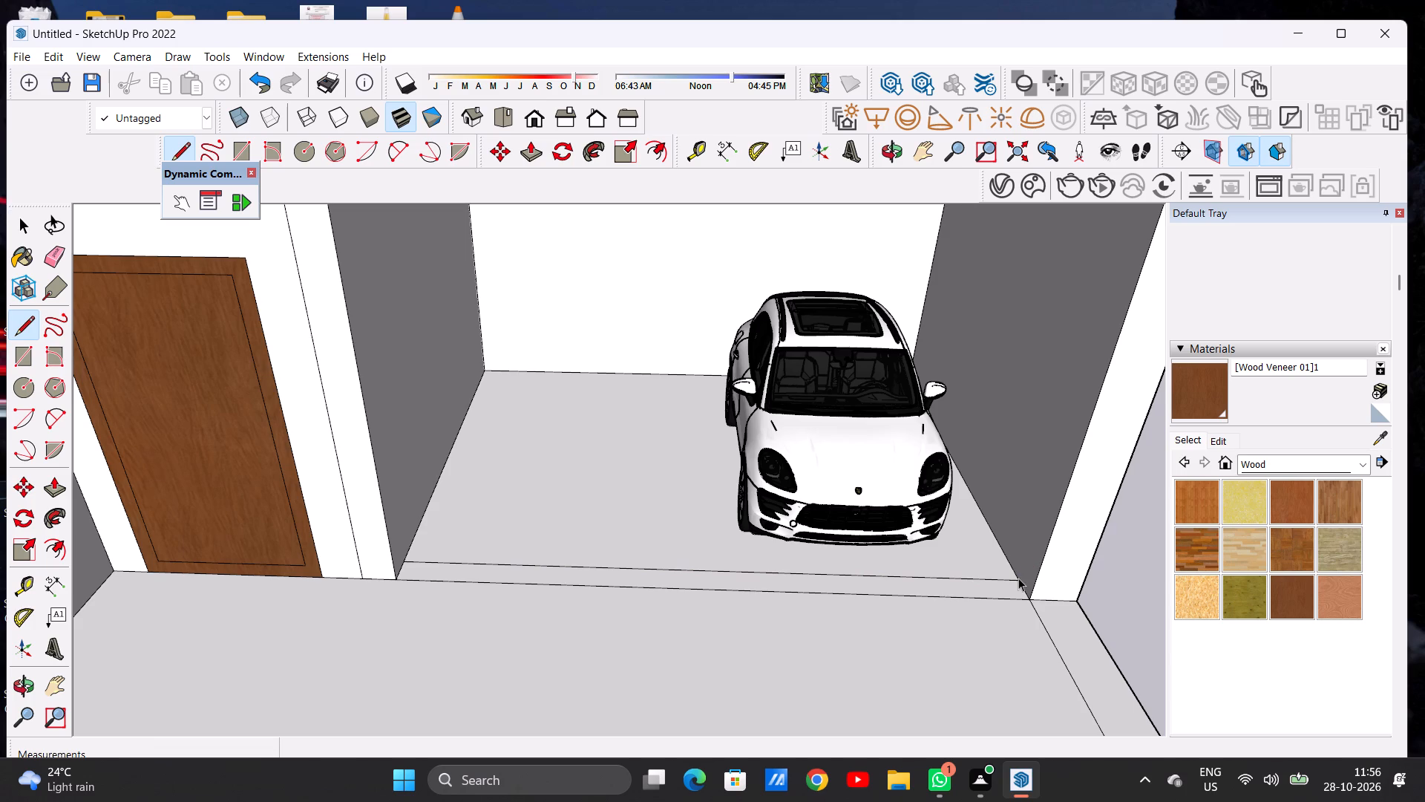
Raise the narrow floor strip along the carport's front opening by about 4 1/8" with Push/Pull.
scroll(957, 636, "down", 7)
middle_click_drag(959, 636, 945, 526)
scroll(746, 602, "down", 3)
scroll(931, 574, "up", 5)
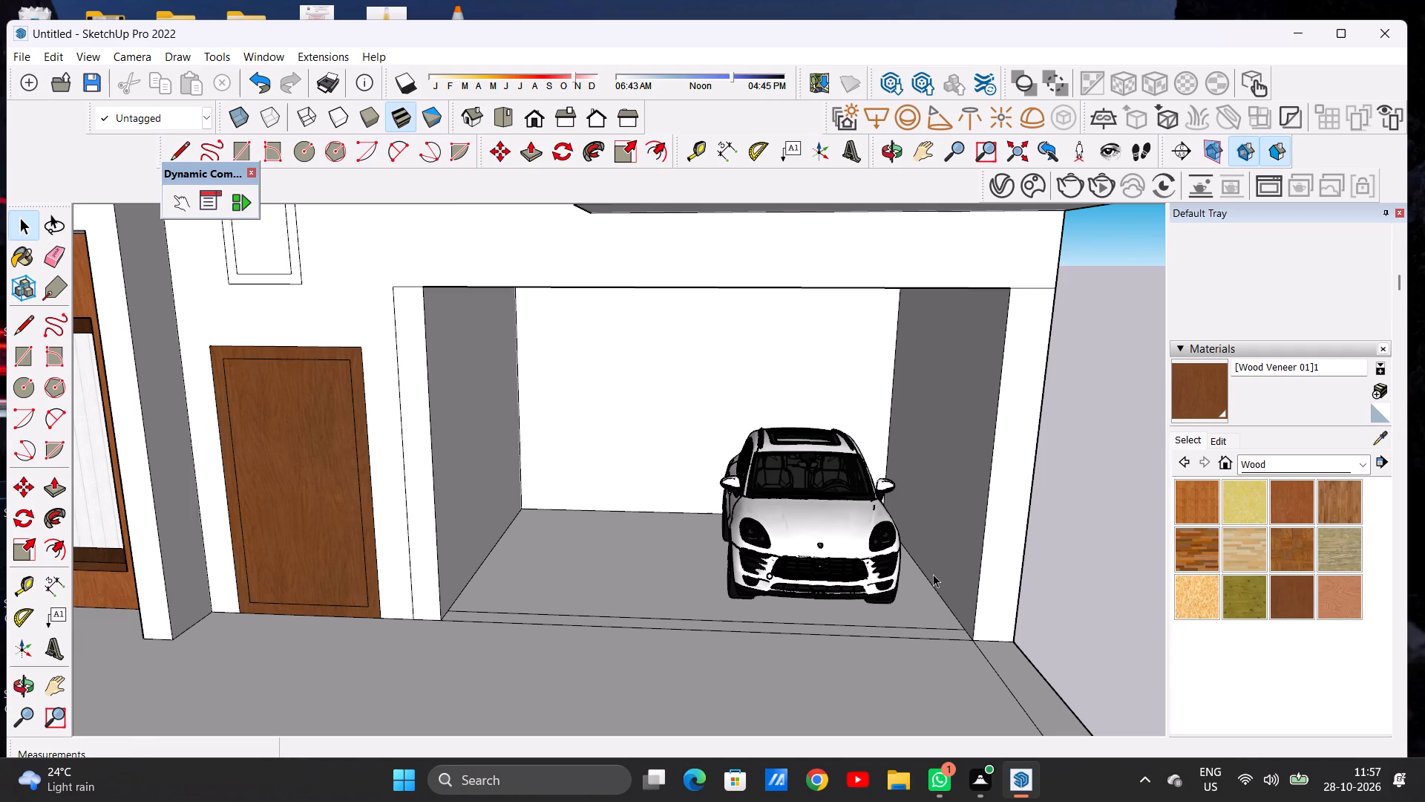
key("p")
scroll(966, 632, "up", 2)
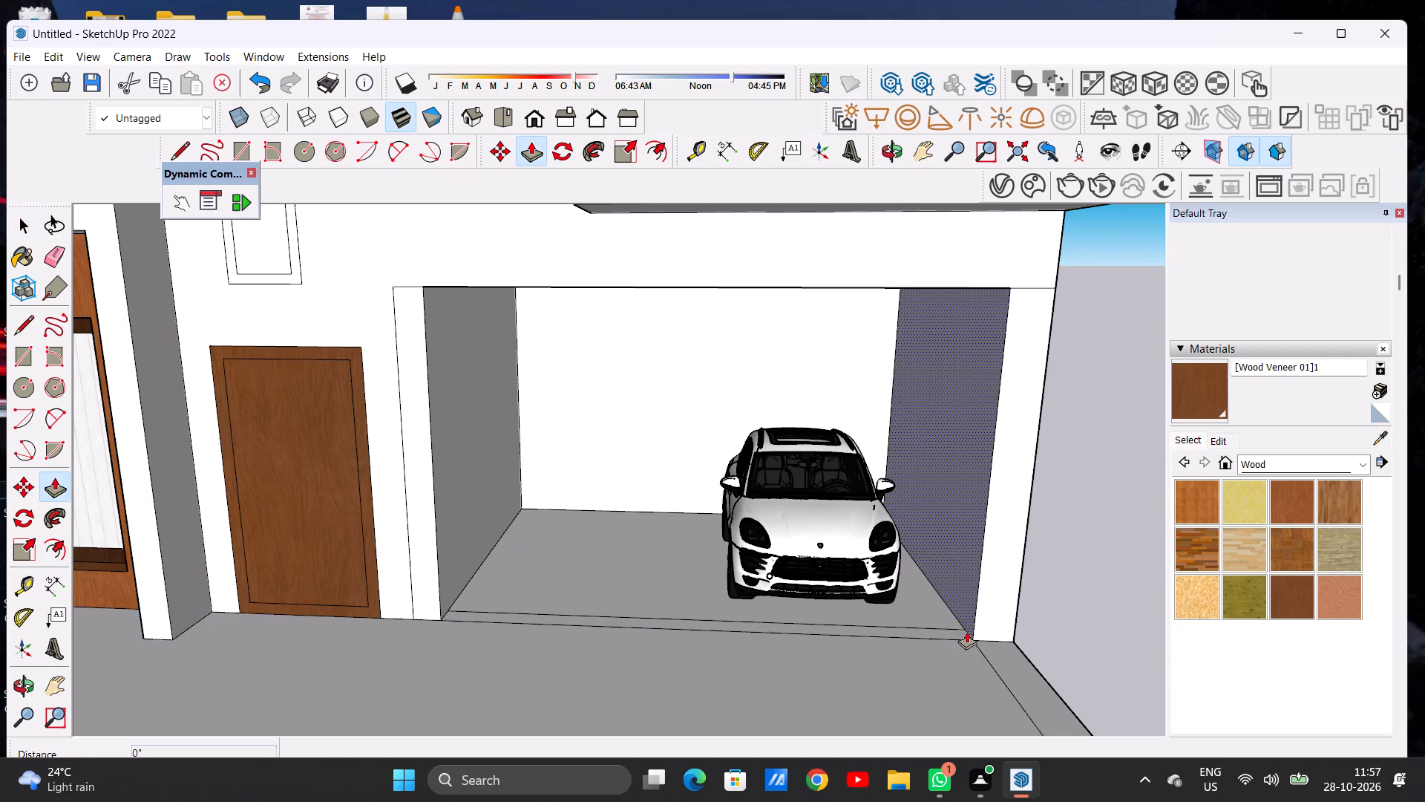
scroll(966, 631, "up", 10)
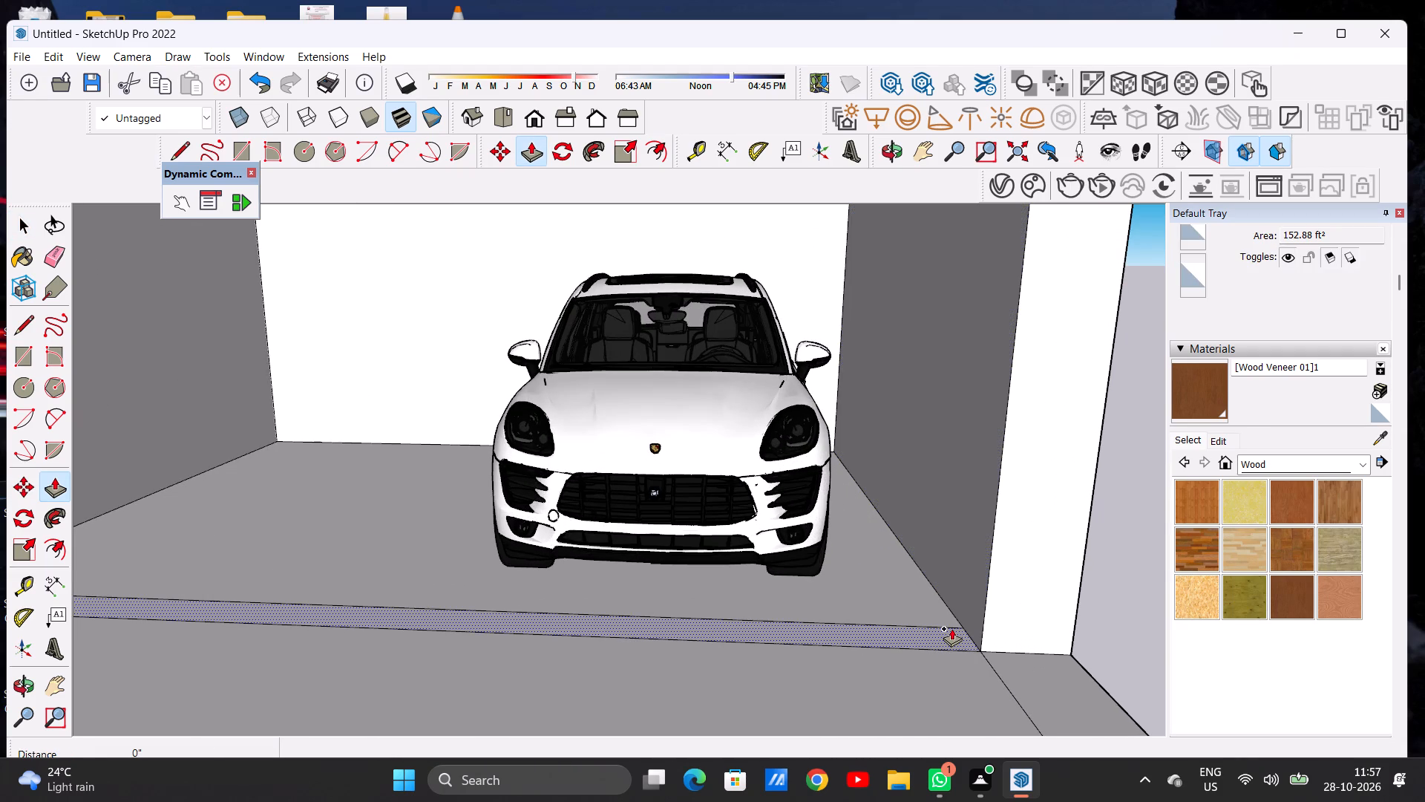
left_click(951, 628)
left_click(956, 608)
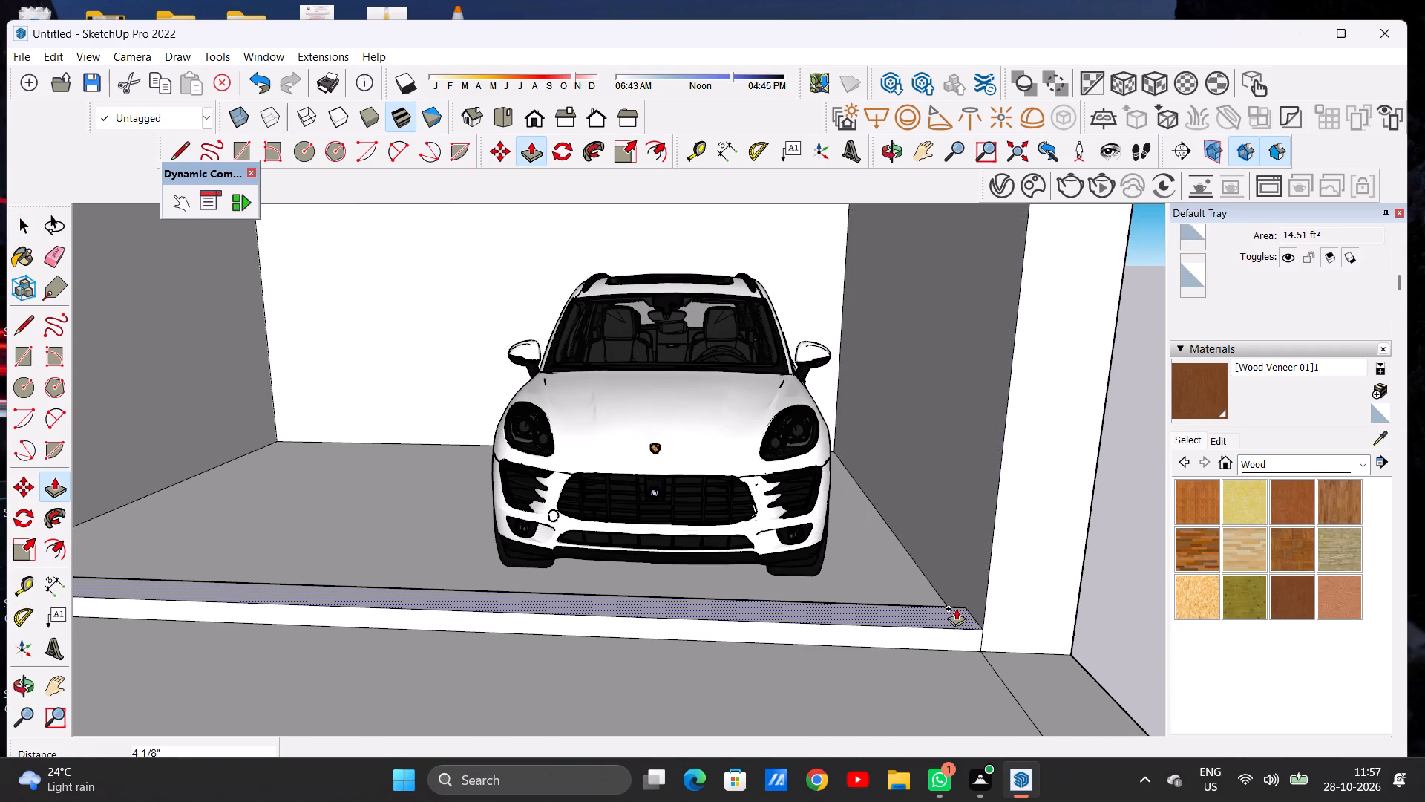
key("space")
Draw a line about 9 7/8" long across the raised strip's top, close to the side wall nearest the car.
scroll(938, 642, "down", 10)
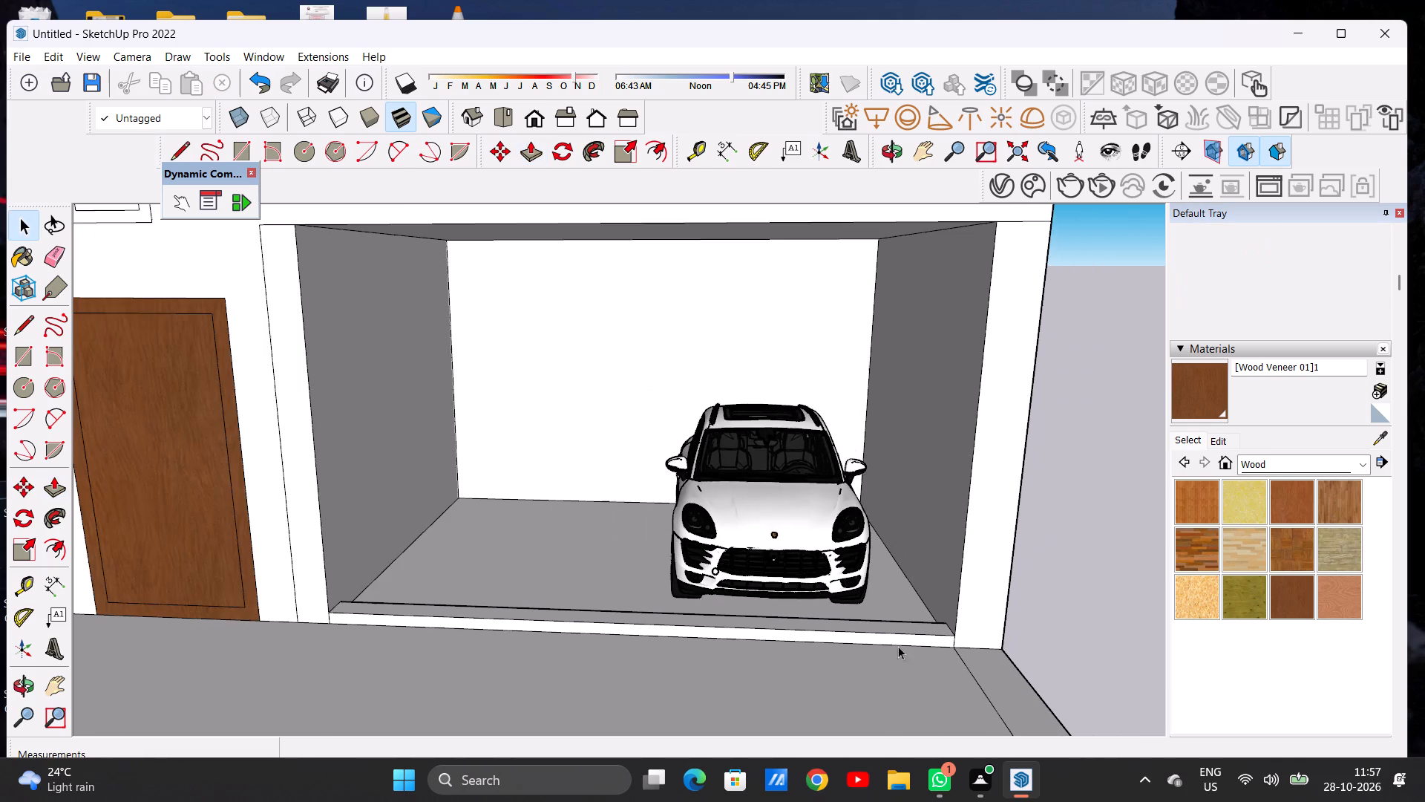
middle_click_drag(871, 639, 954, 611)
scroll(863, 636, "down", 5)
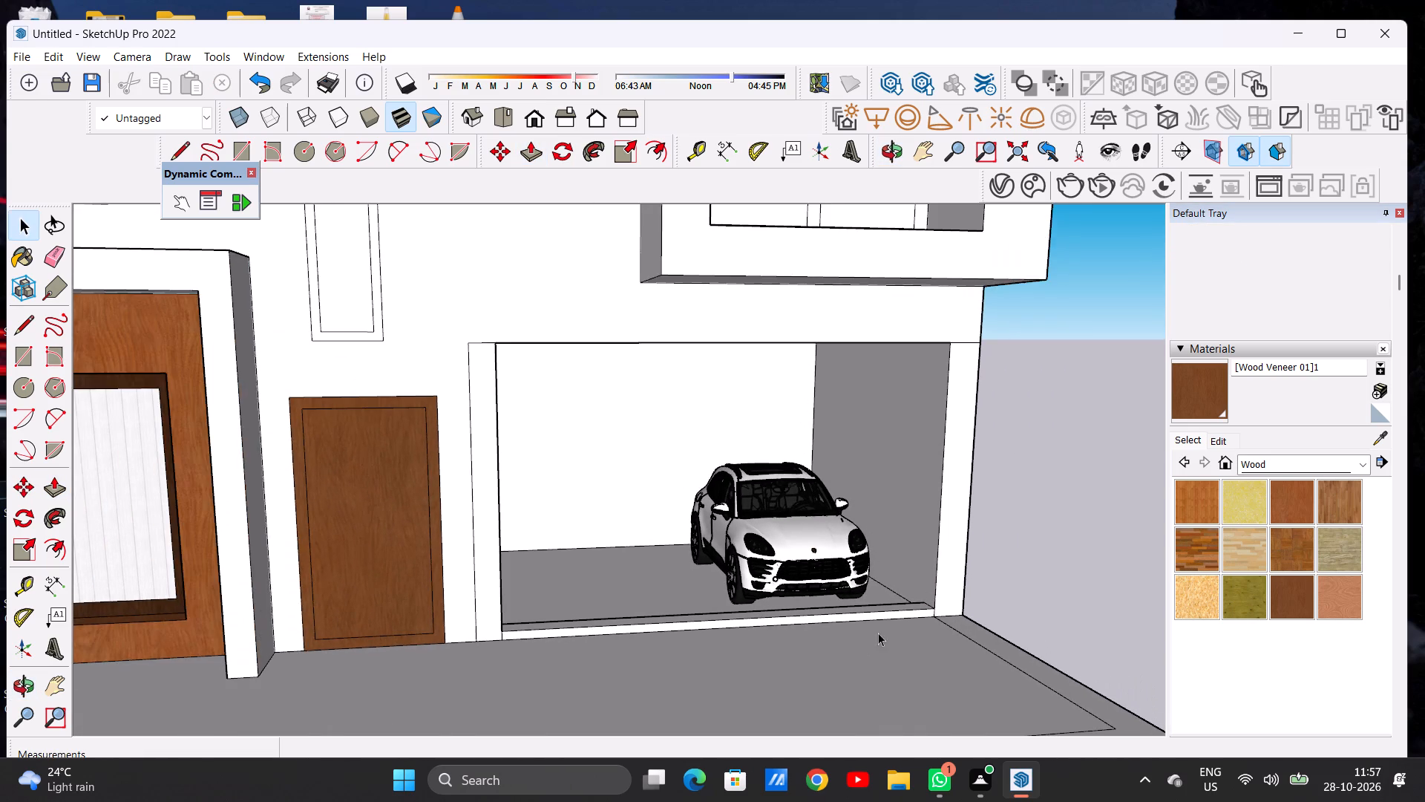
middle_click_drag(905, 595, 895, 642)
scroll(917, 613, "up", 11)
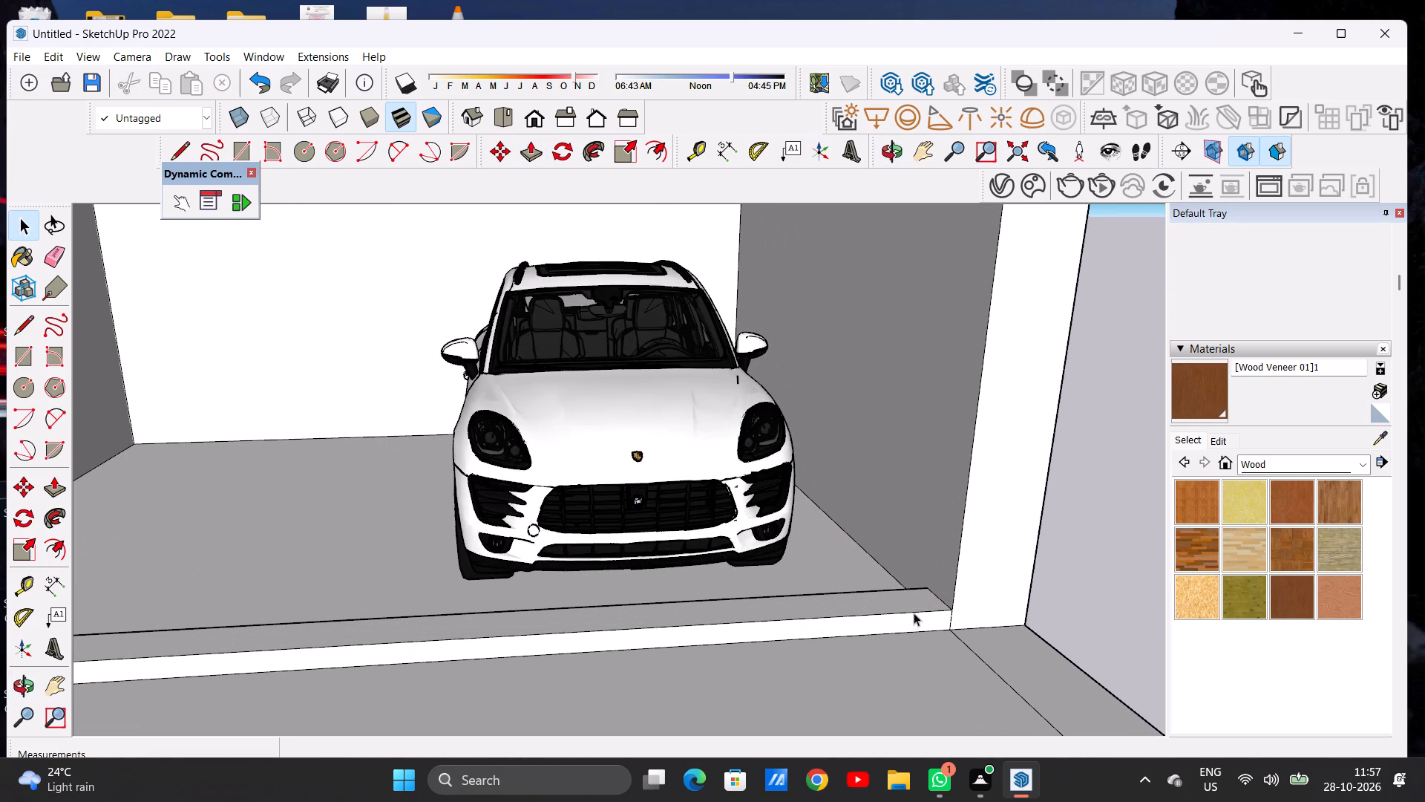
key("l")
scroll(918, 599, "down", 1)
scroll(918, 599, "up", 5)
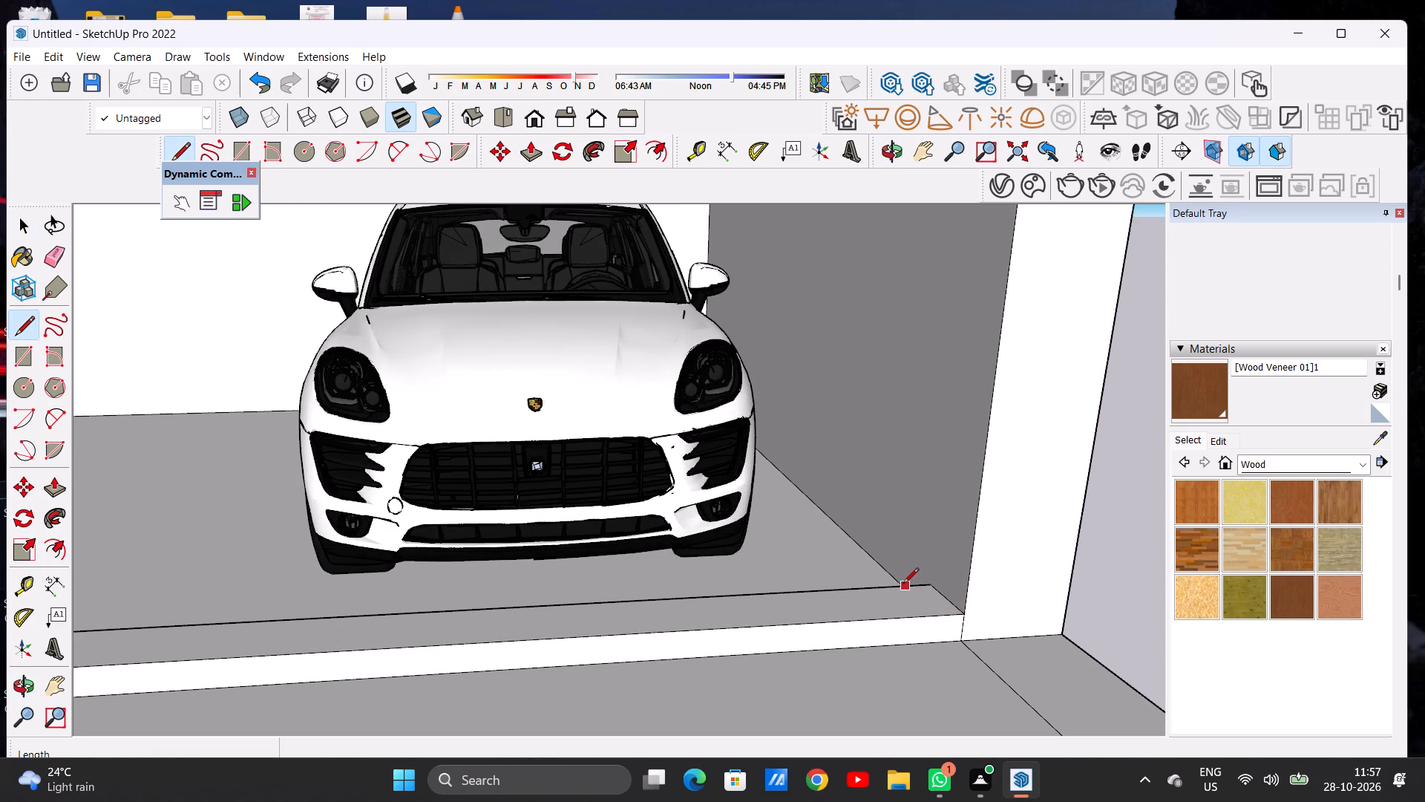
left_click(903, 584)
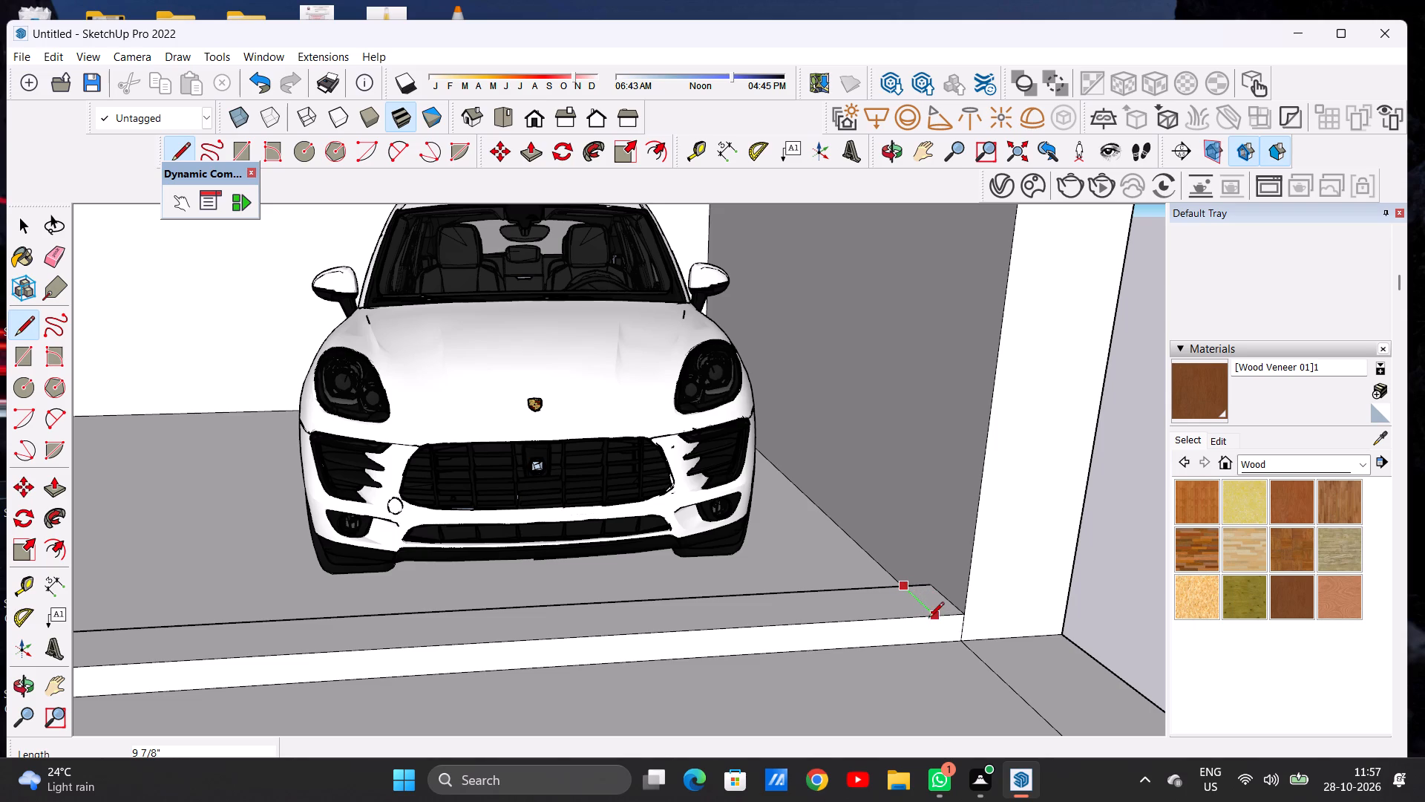
left_click(928, 619)
Pull the small end face beside the car-side wall up into a post about 8' 4" high.
key("p")
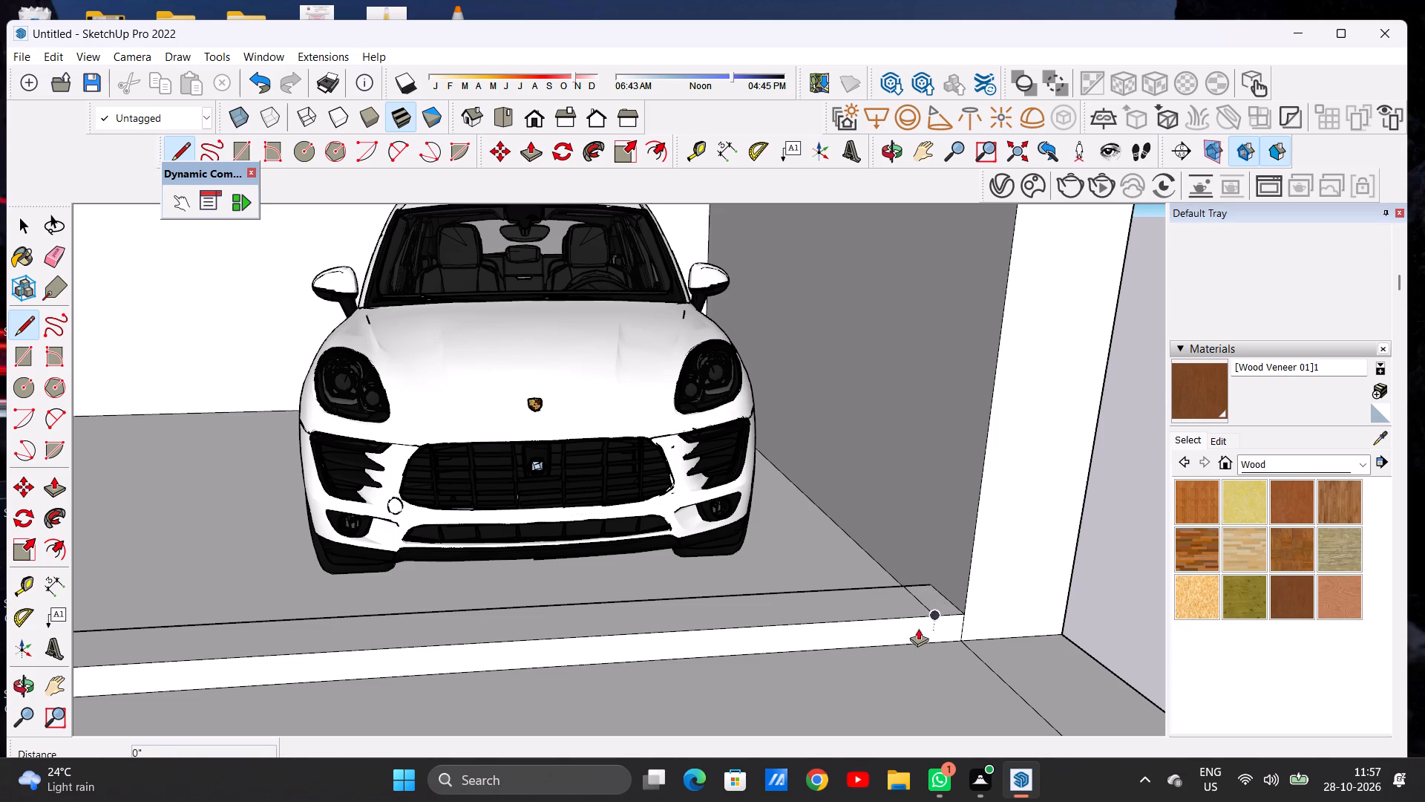
left_click(940, 596)
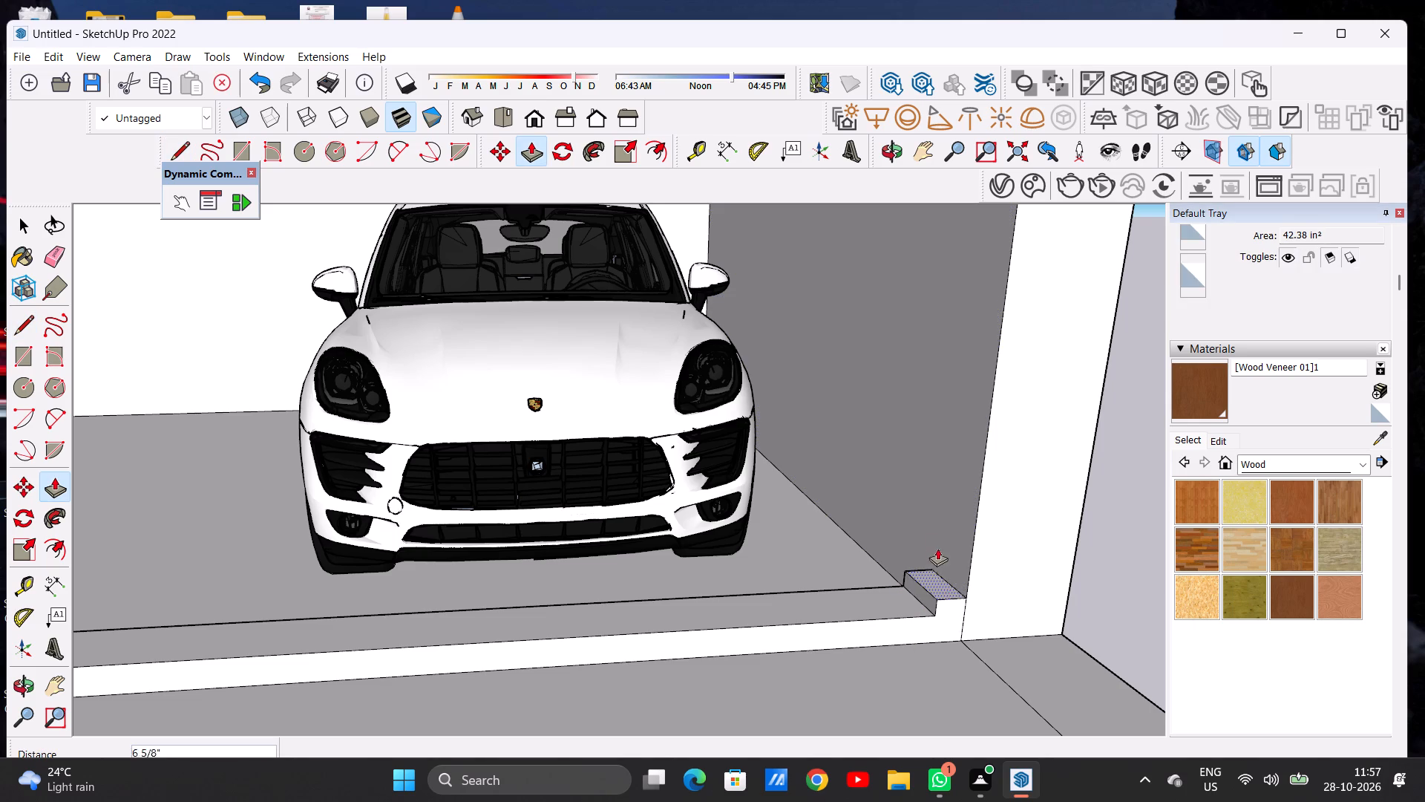
scroll(937, 551, "down", 19)
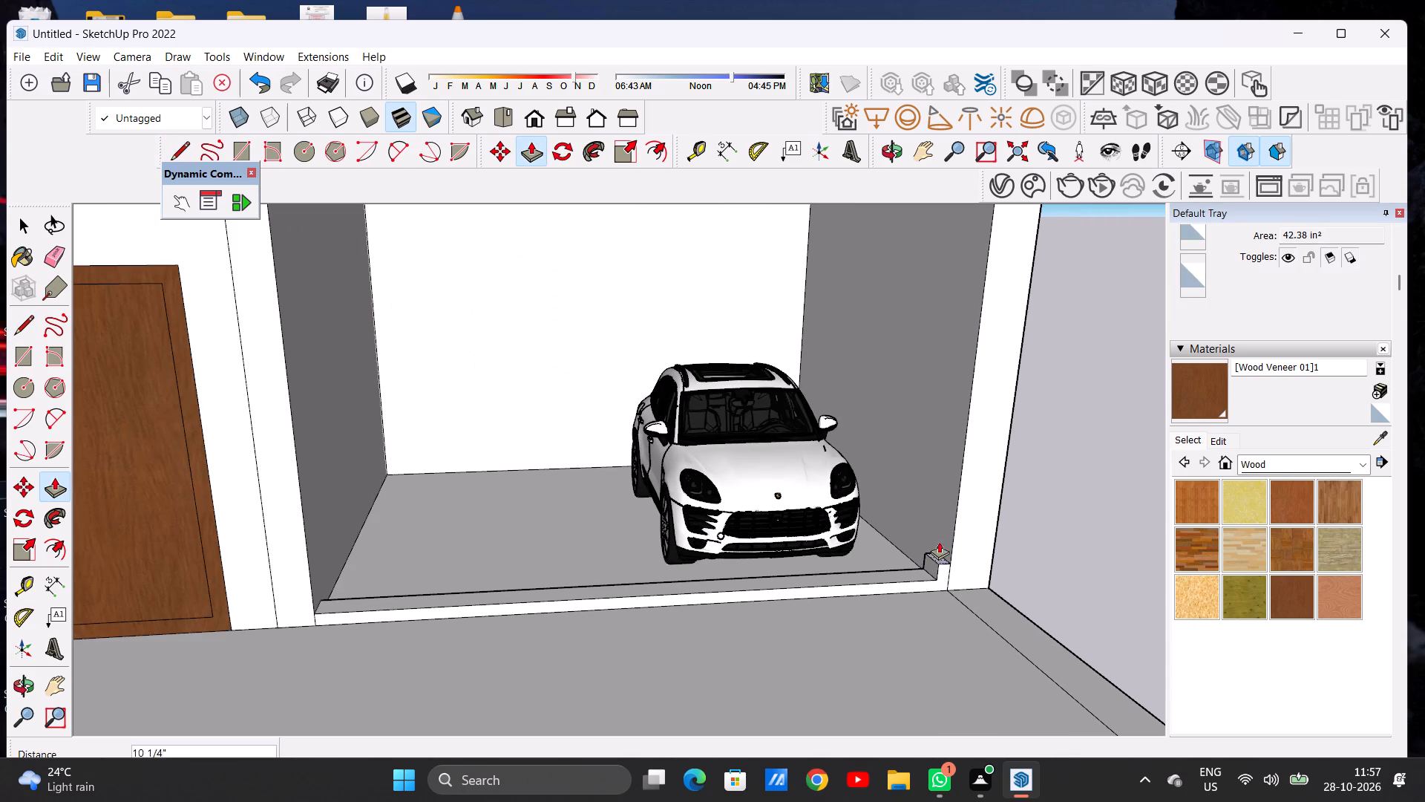
scroll(948, 494, "down", 7)
scroll(958, 389, "up", 1)
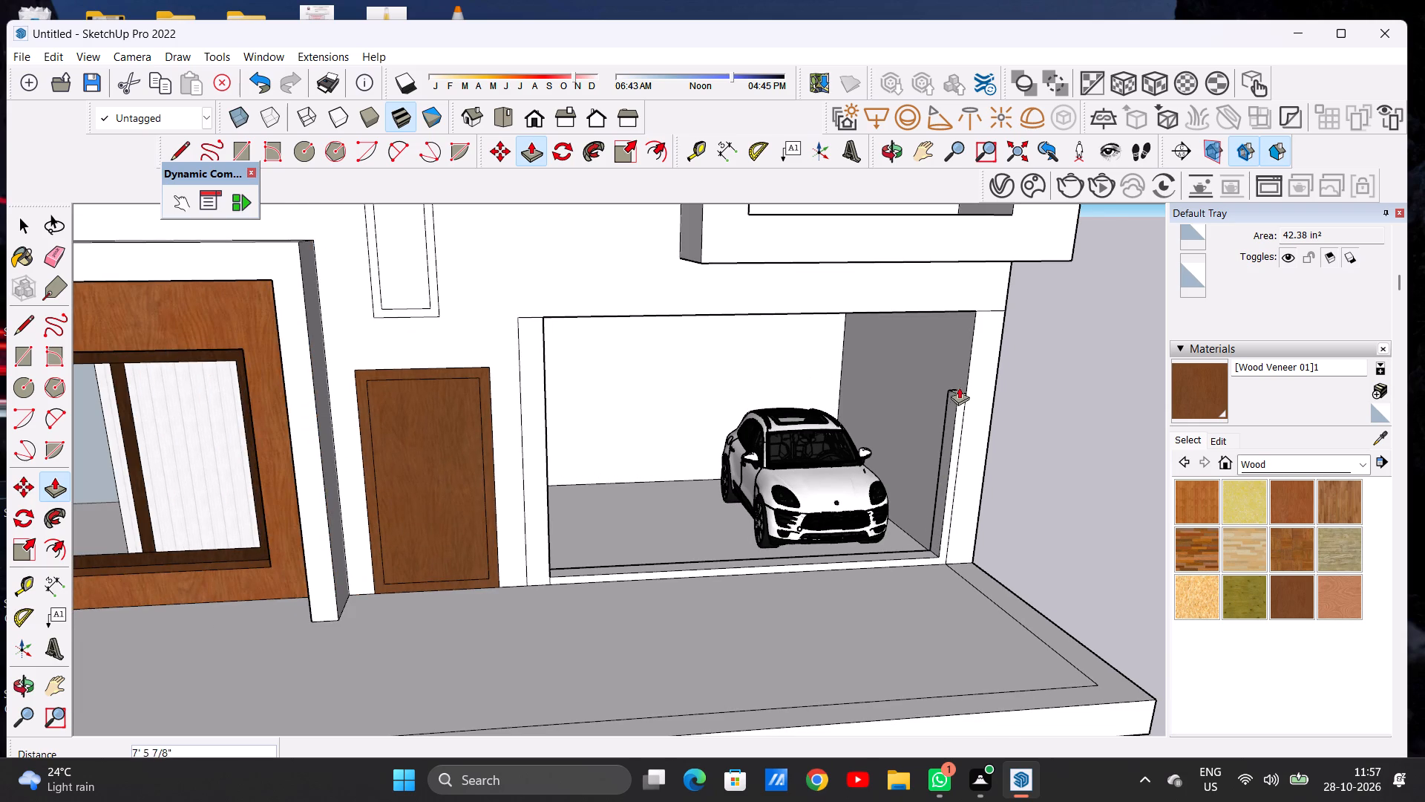
scroll(959, 387, "up", 4)
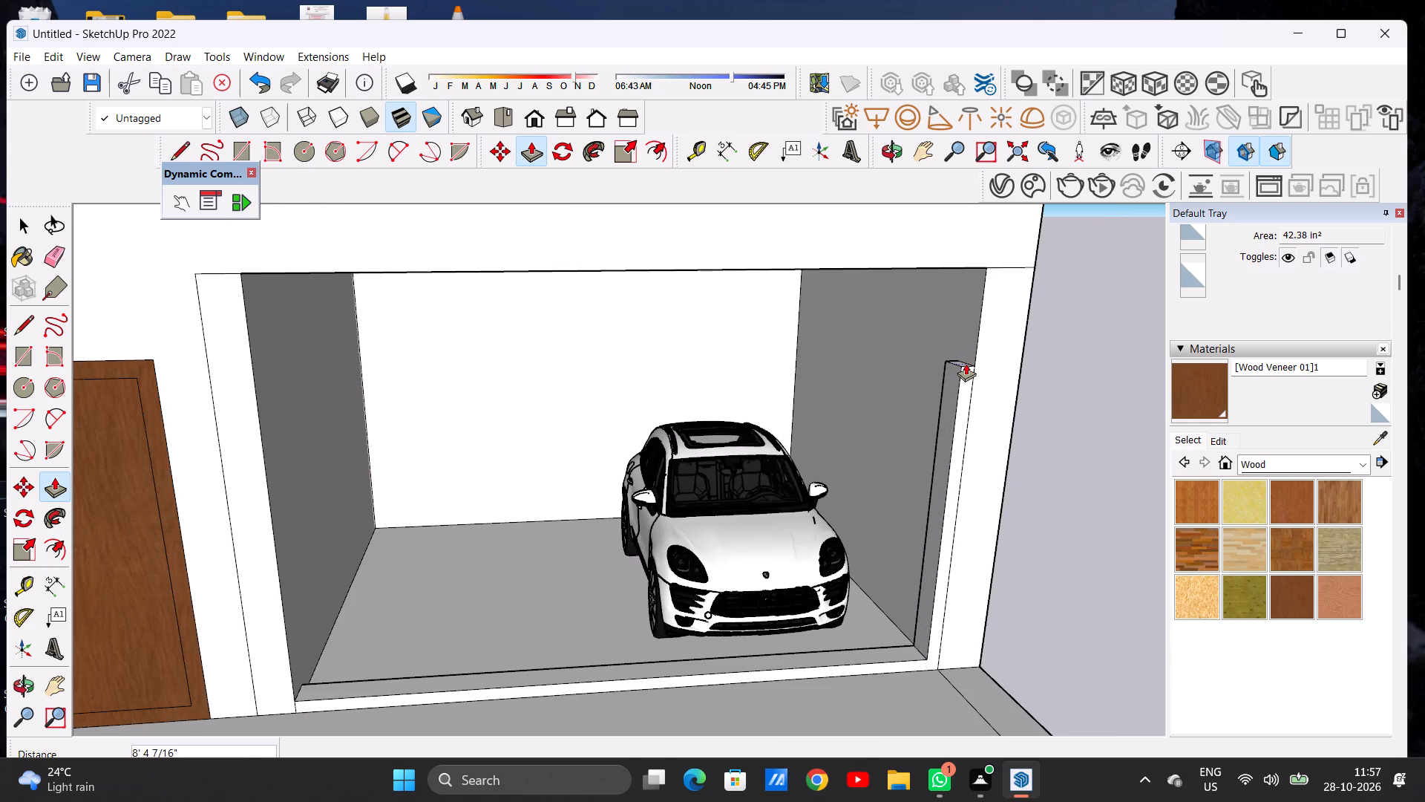
left_click(966, 363)
key("space")
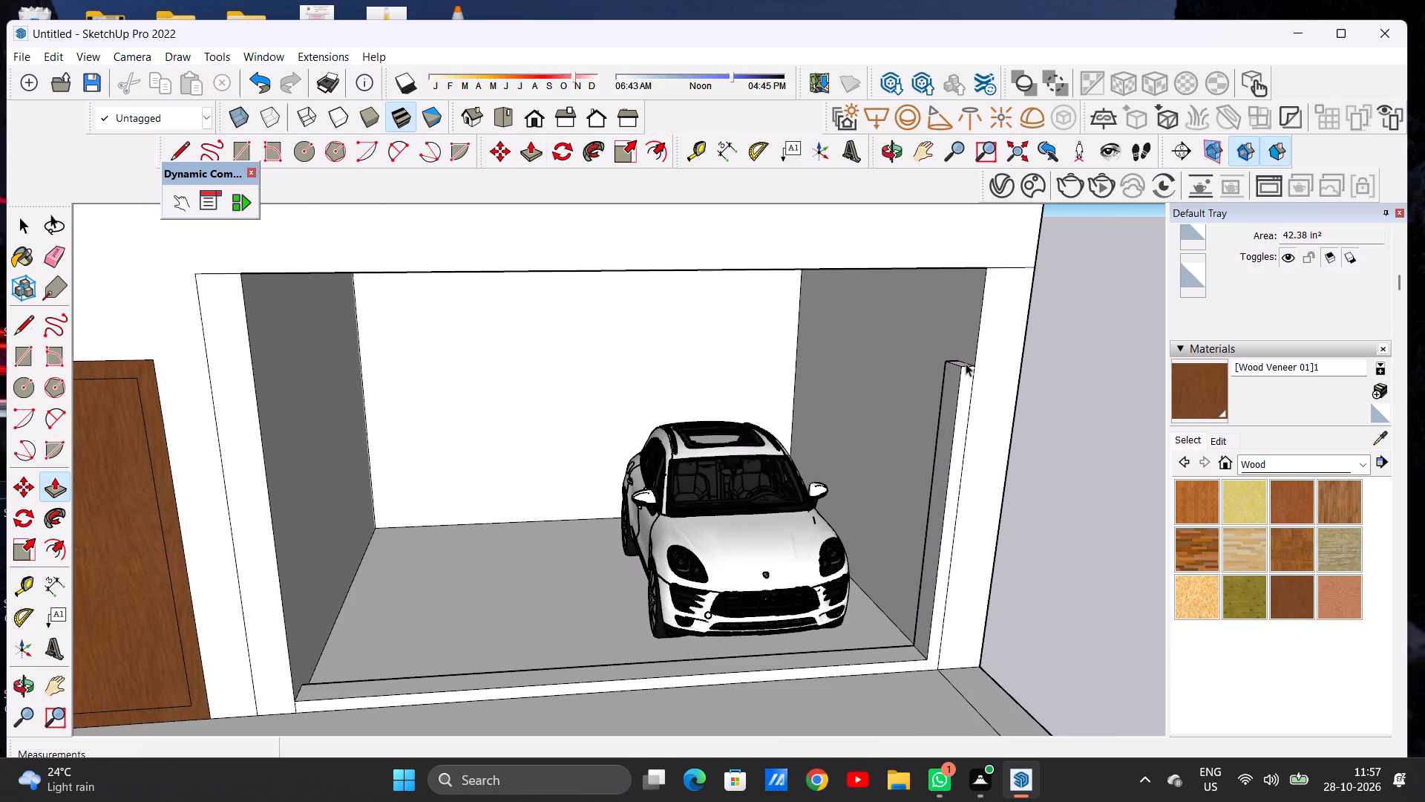
Draw a line about 9 7/8" long across the raised strip's top, close to the wall on the wooden door's side.
scroll(914, 499, "down", 7)
middle_click_drag(793, 607, 740, 507)
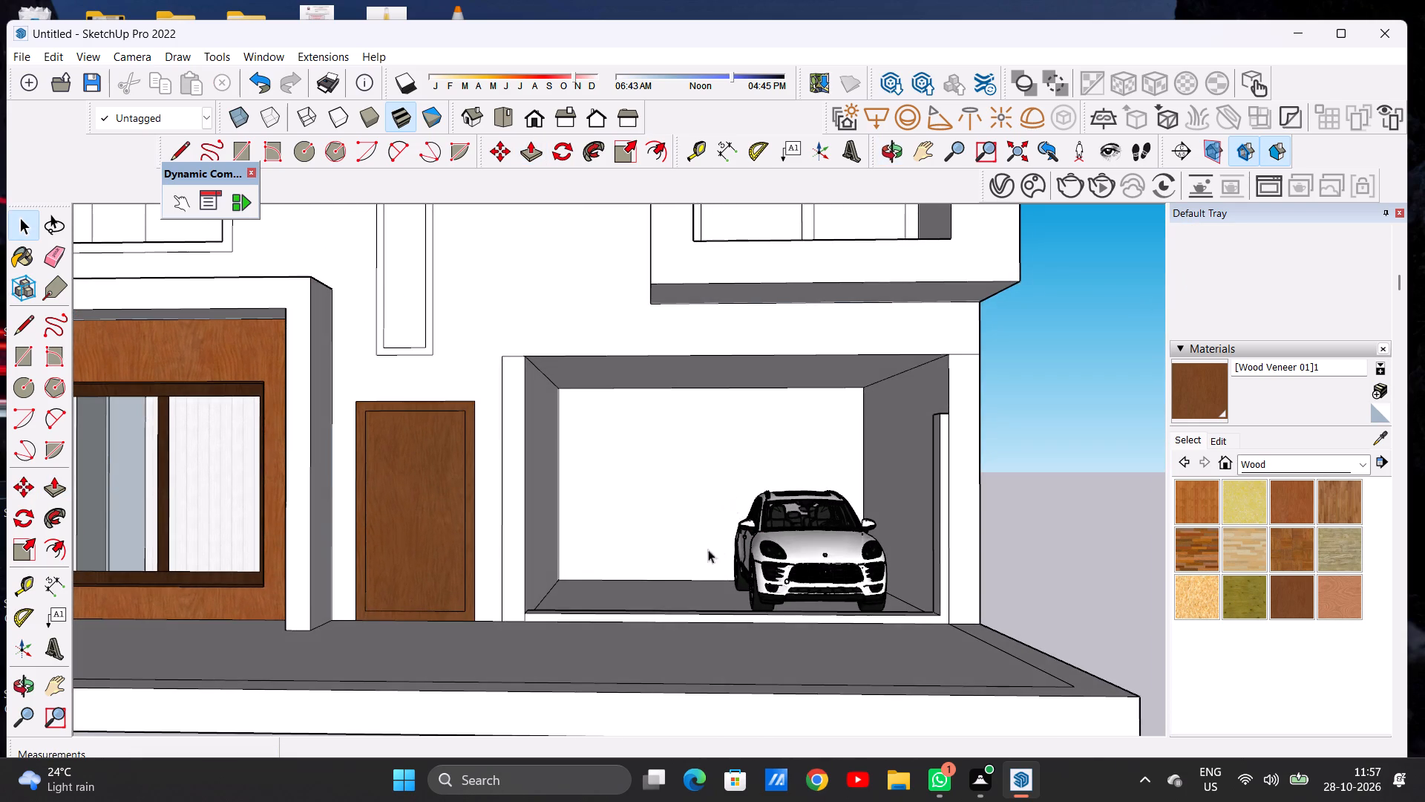
middle_click_drag(684, 561, 629, 701)
scroll(554, 635, "up", 6)
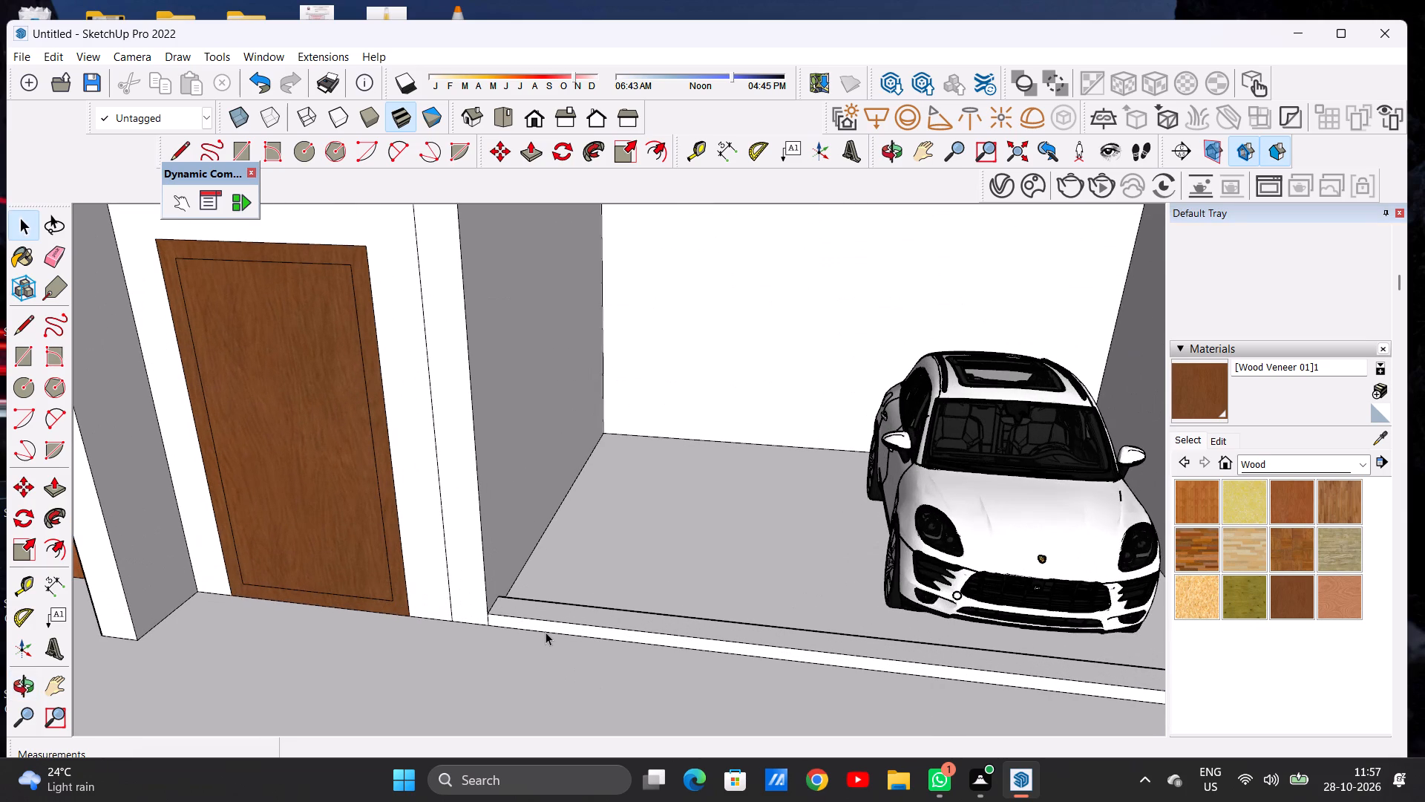
key("l")
middle_click_drag(523, 603, 547, 671)
scroll(536, 630, "up", 5)
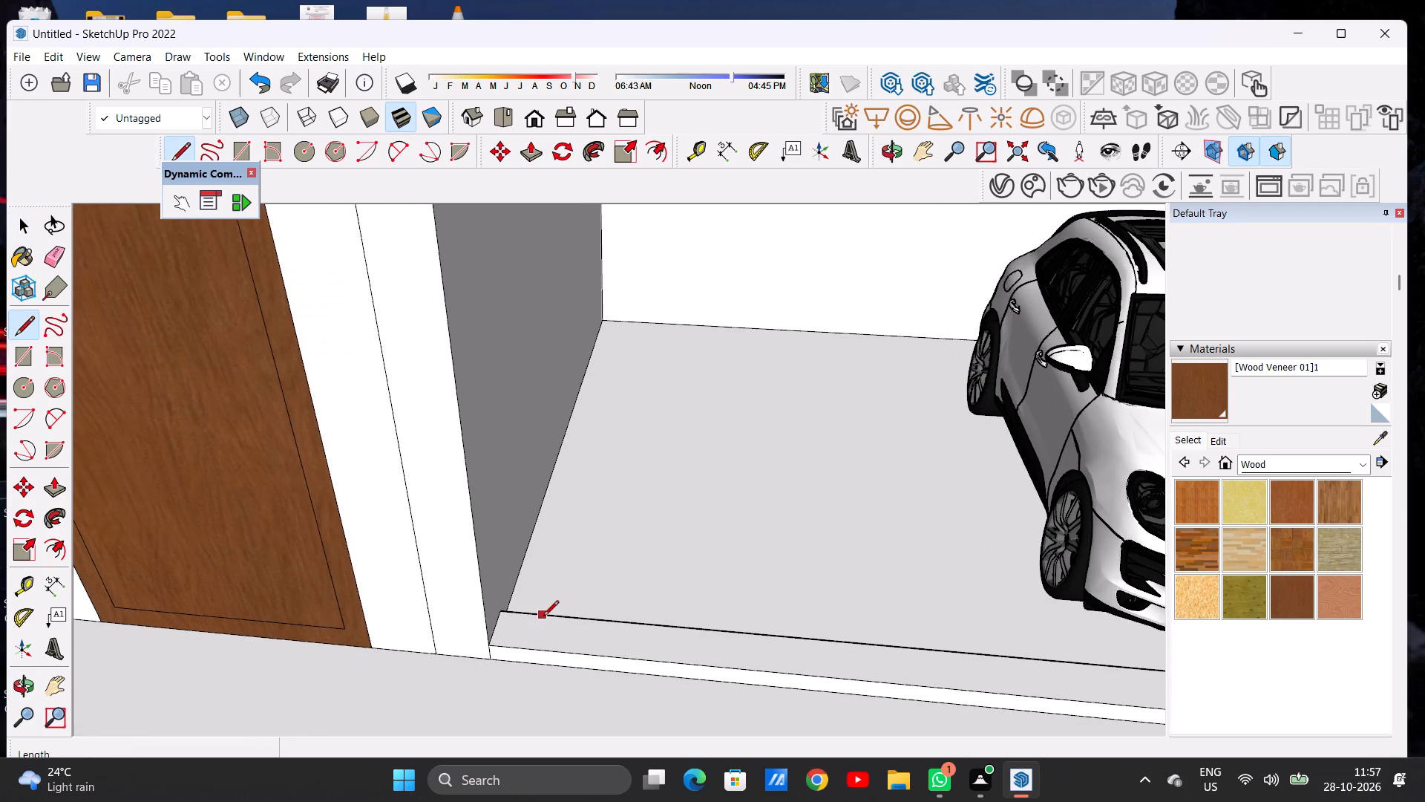
left_click(540, 614)
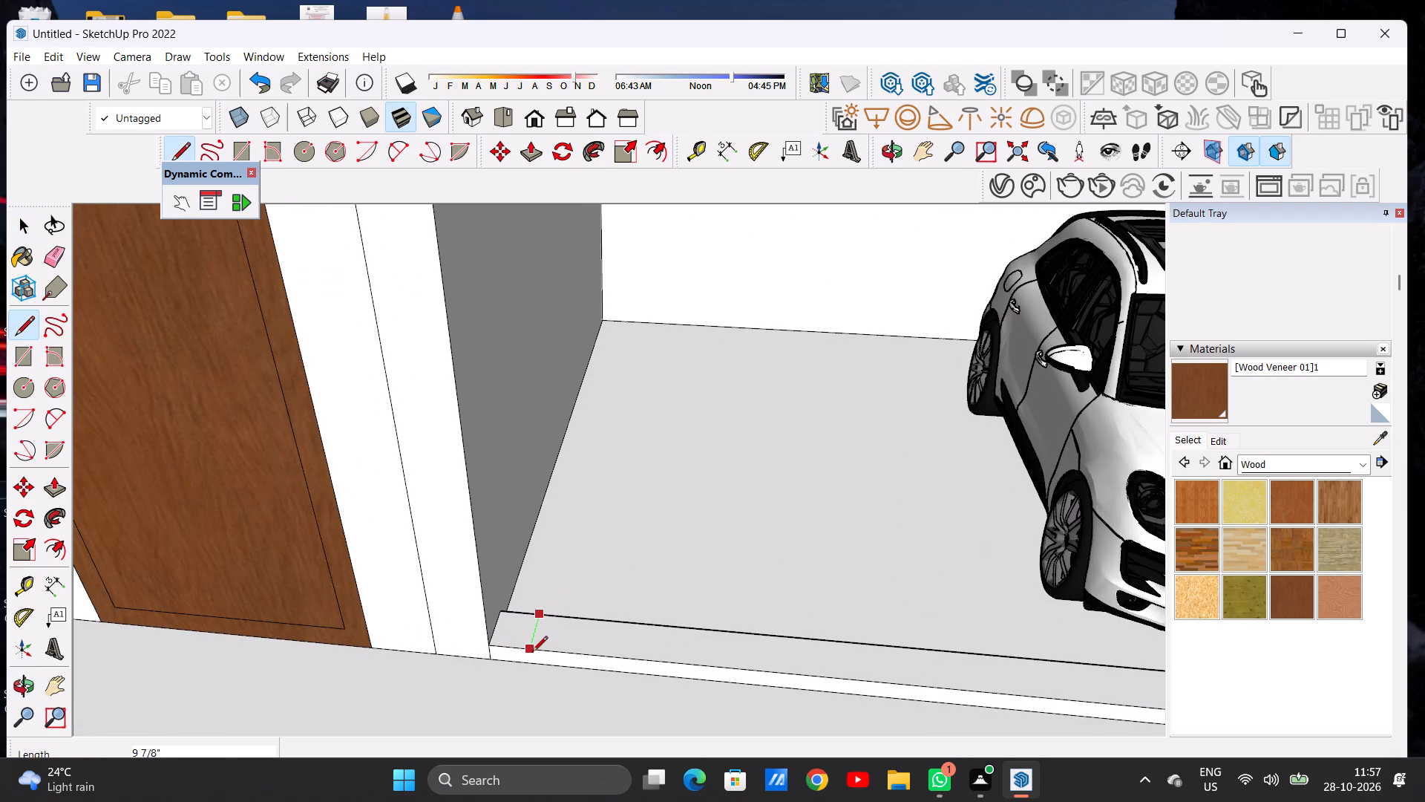
left_click(531, 653)
Pull the small end face on the door side up into a post matching the top of the opposite post.
key("p")
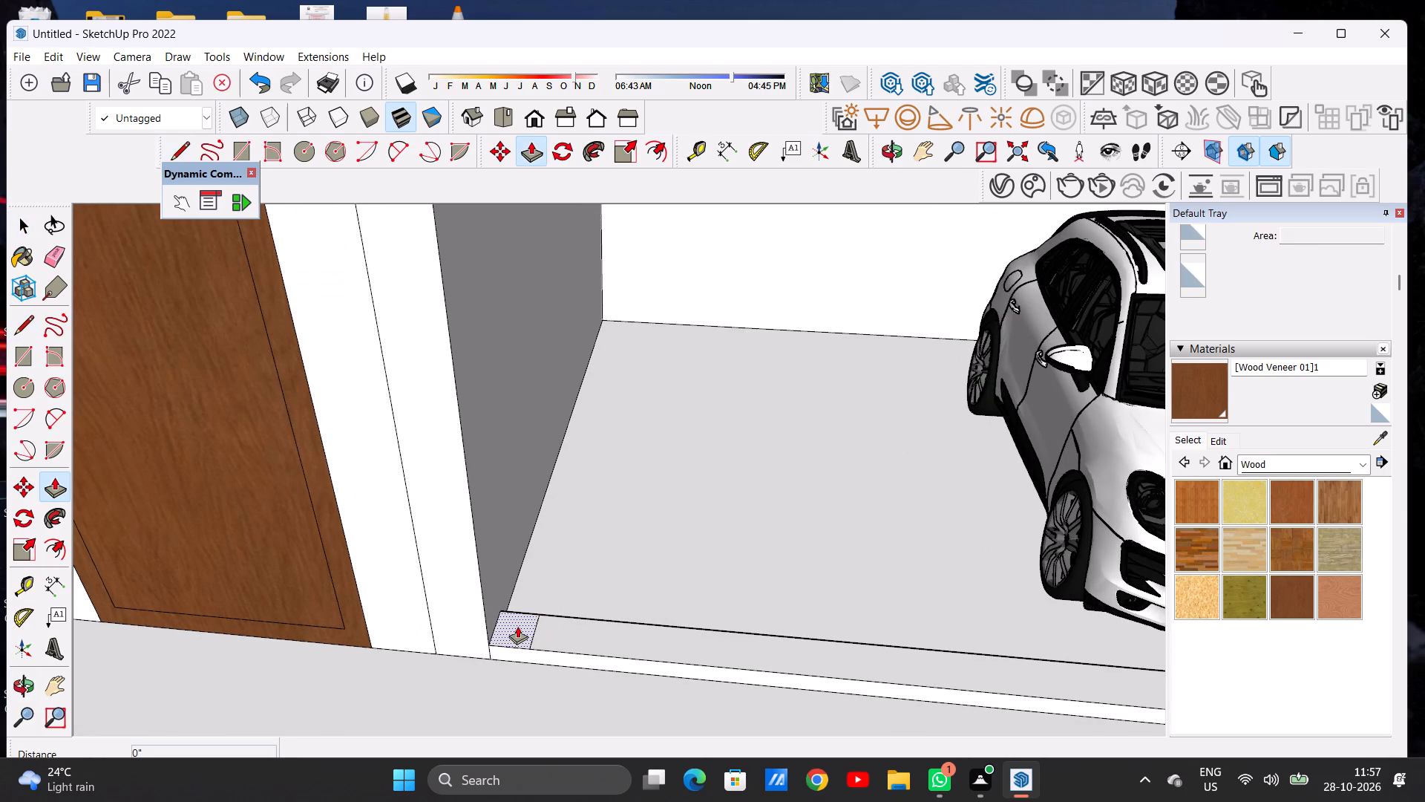
left_click(517, 626)
scroll(538, 562, "down", 18)
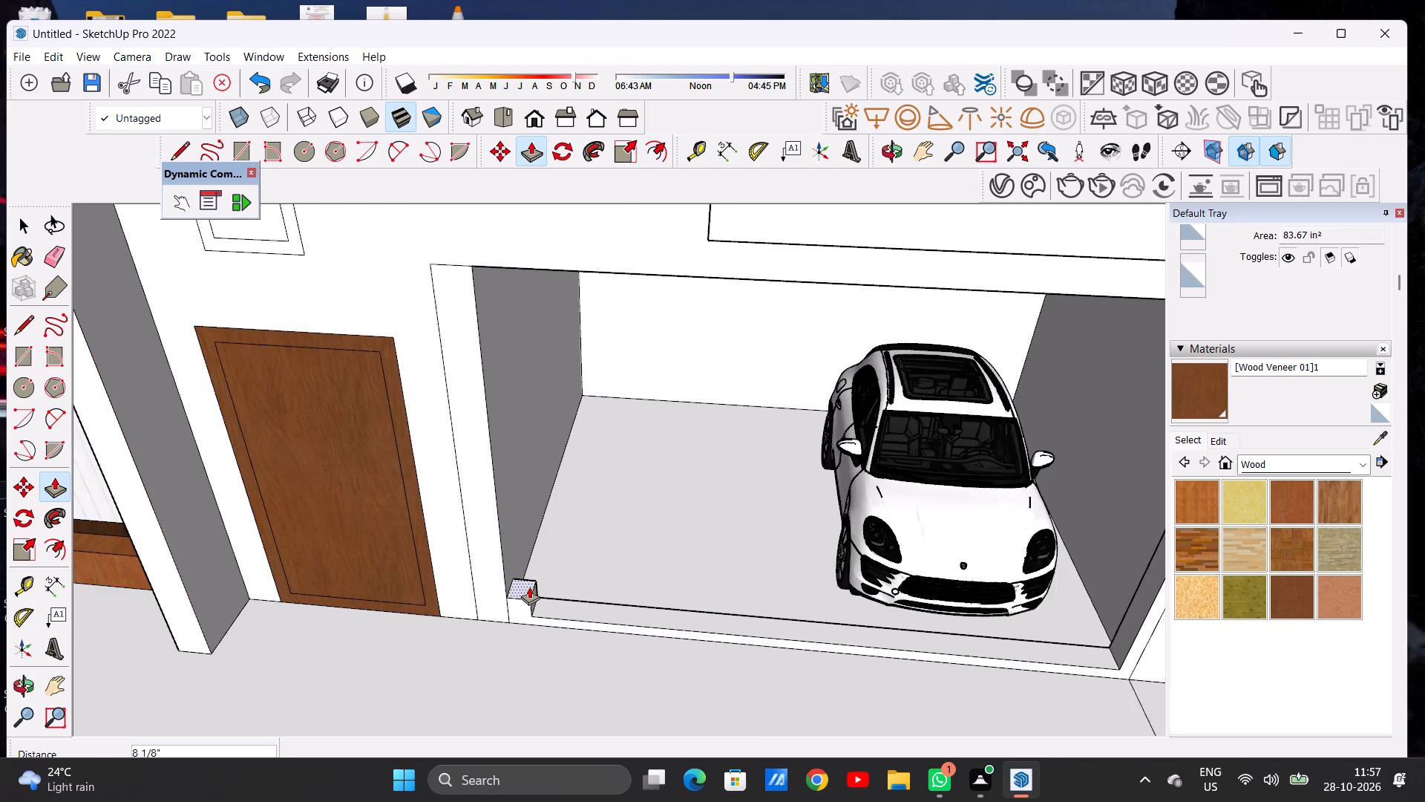
scroll(529, 587, "down", 3)
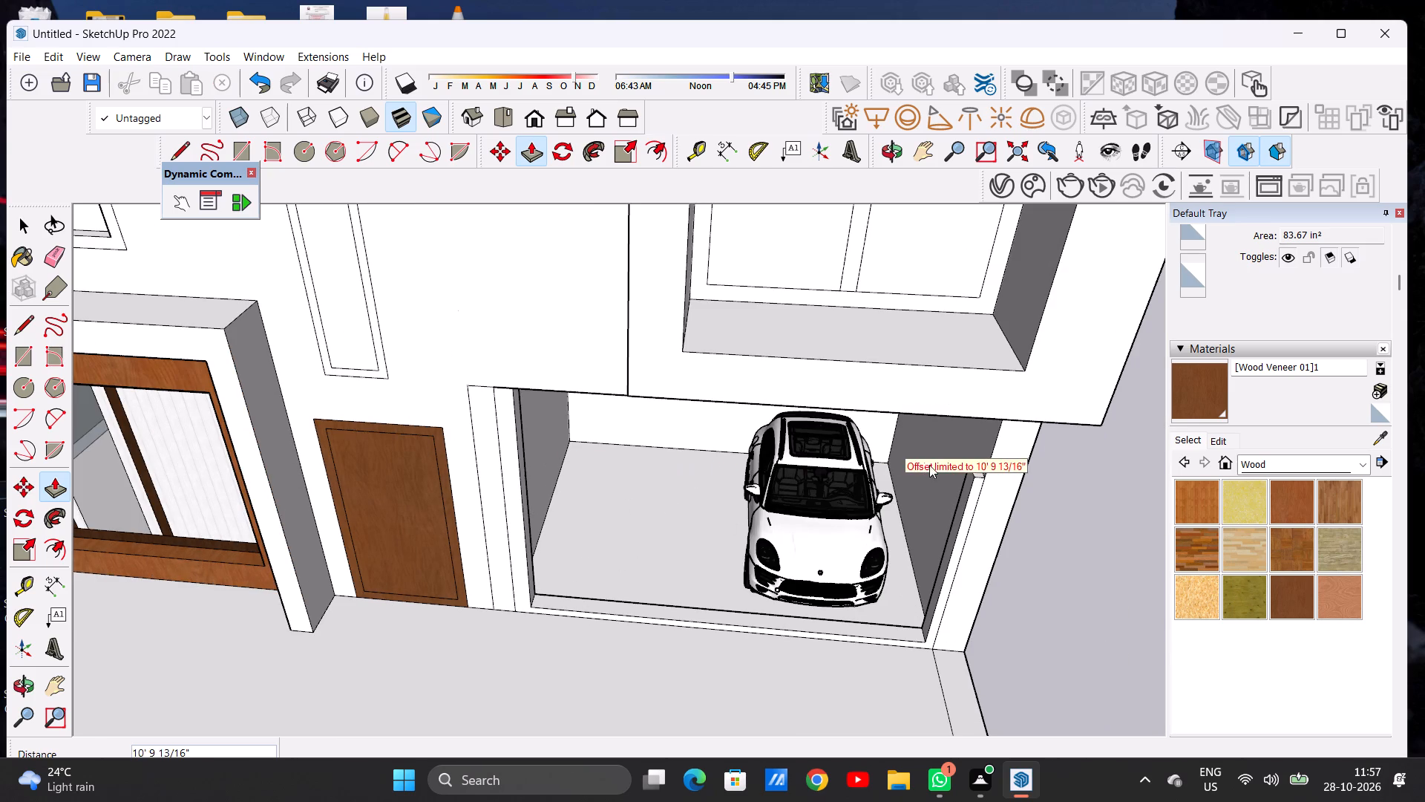
left_click(965, 473)
key("space")
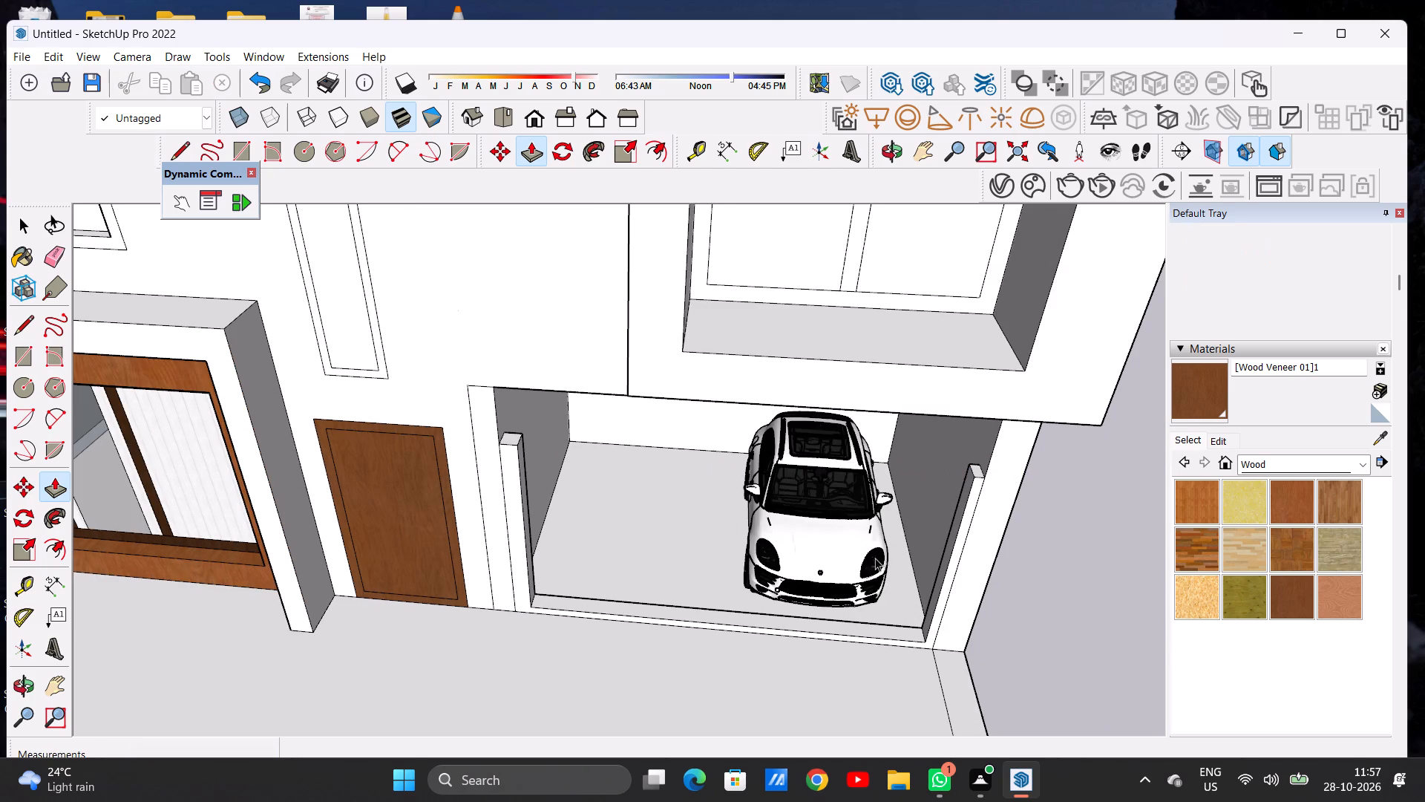
Push the door-side post's inner side face back toward the wall by about 1 15/16" to make the post narrower.
scroll(872, 576, "down", 5)
middle_click_drag(835, 617, 841, 448)
middle_click_drag(727, 577, 652, 604)
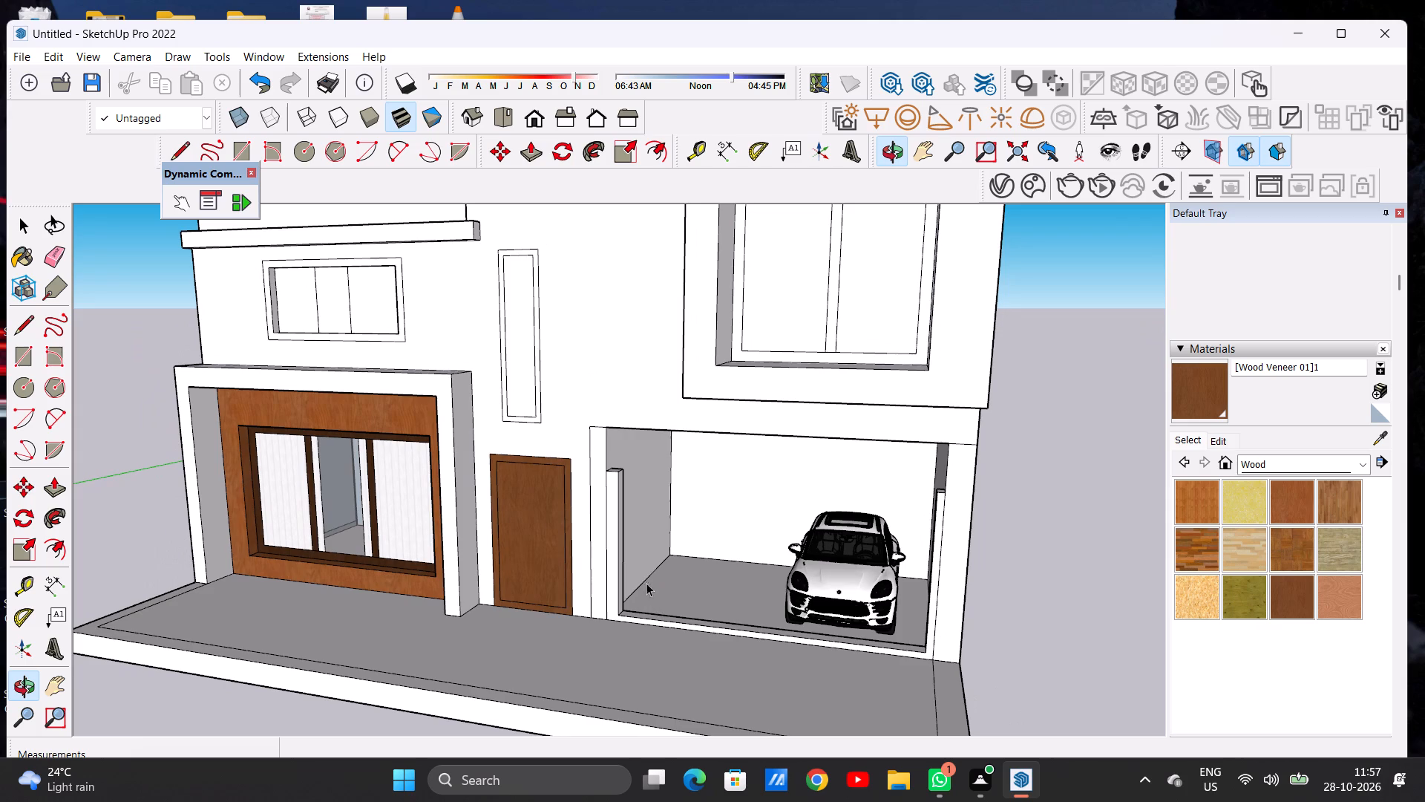
scroll(619, 500, "up", 7)
key("p")
middle_click_drag(616, 491, 606, 511)
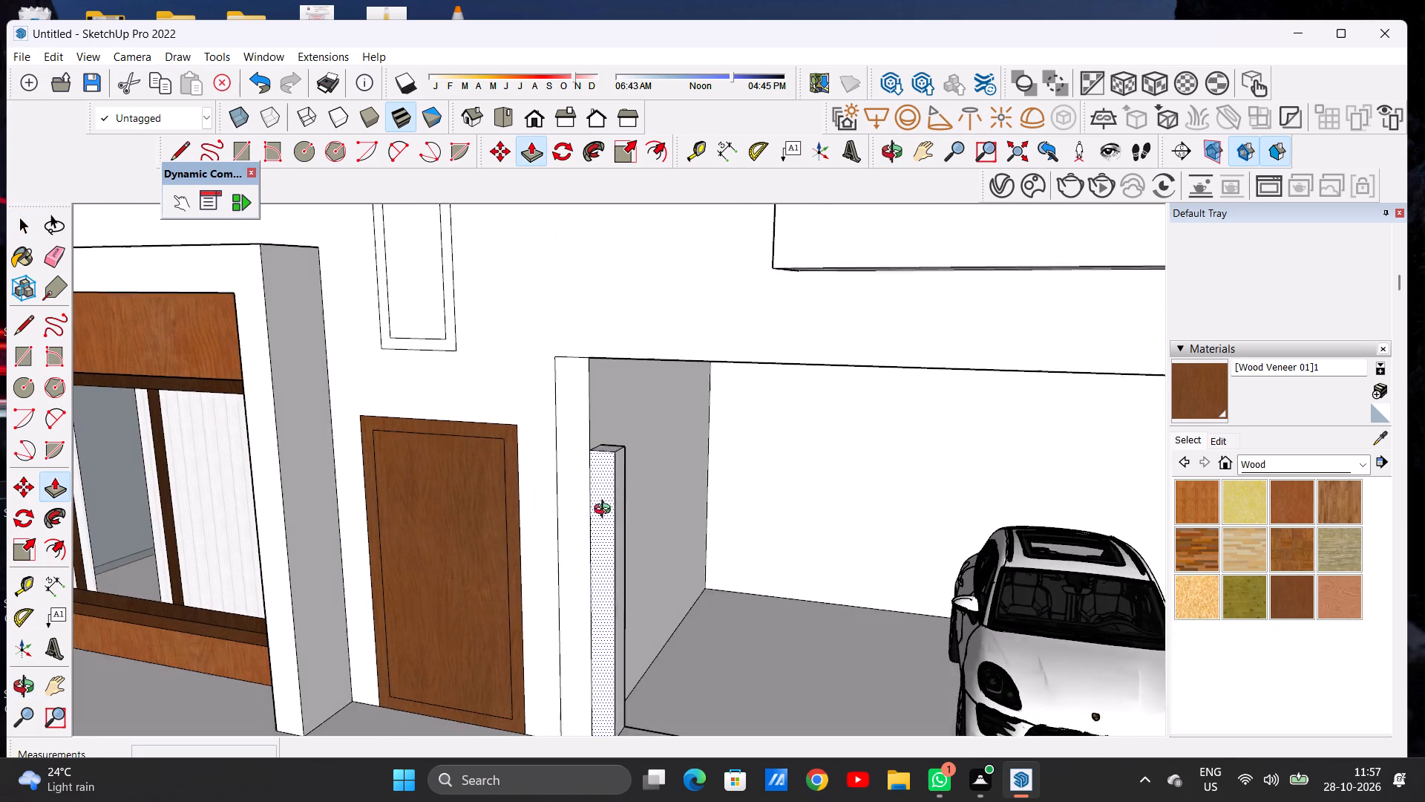
middle_click_drag(606, 511, 592, 531)
scroll(598, 496, "up", 5)
left_click(606, 488)
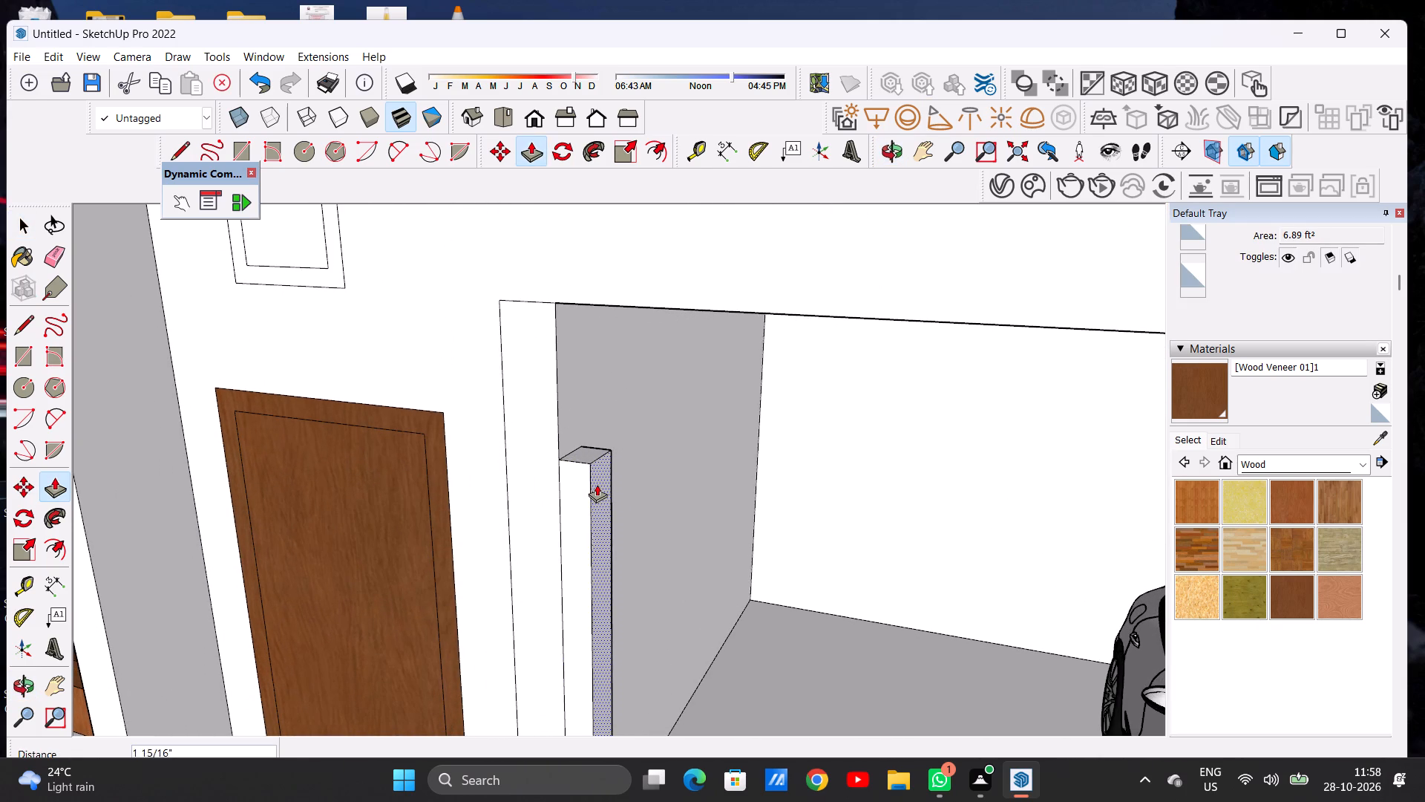
left_click(595, 482)
key("space")
Examine the two carport posts together with the whole front elevation and platform.
scroll(680, 503, "down", 15)
middle_click_drag(691, 552, 759, 475)
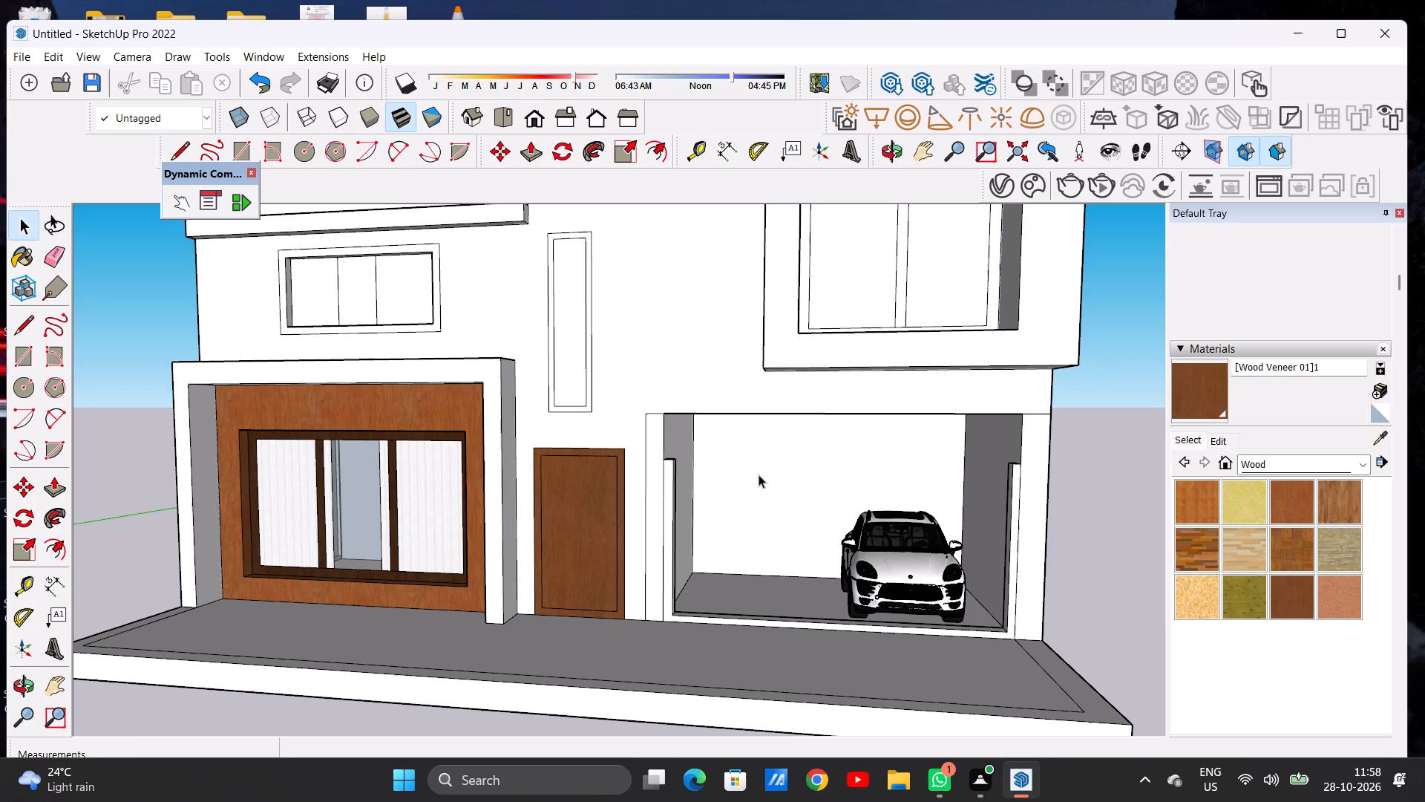
scroll(885, 552, "down", 3)
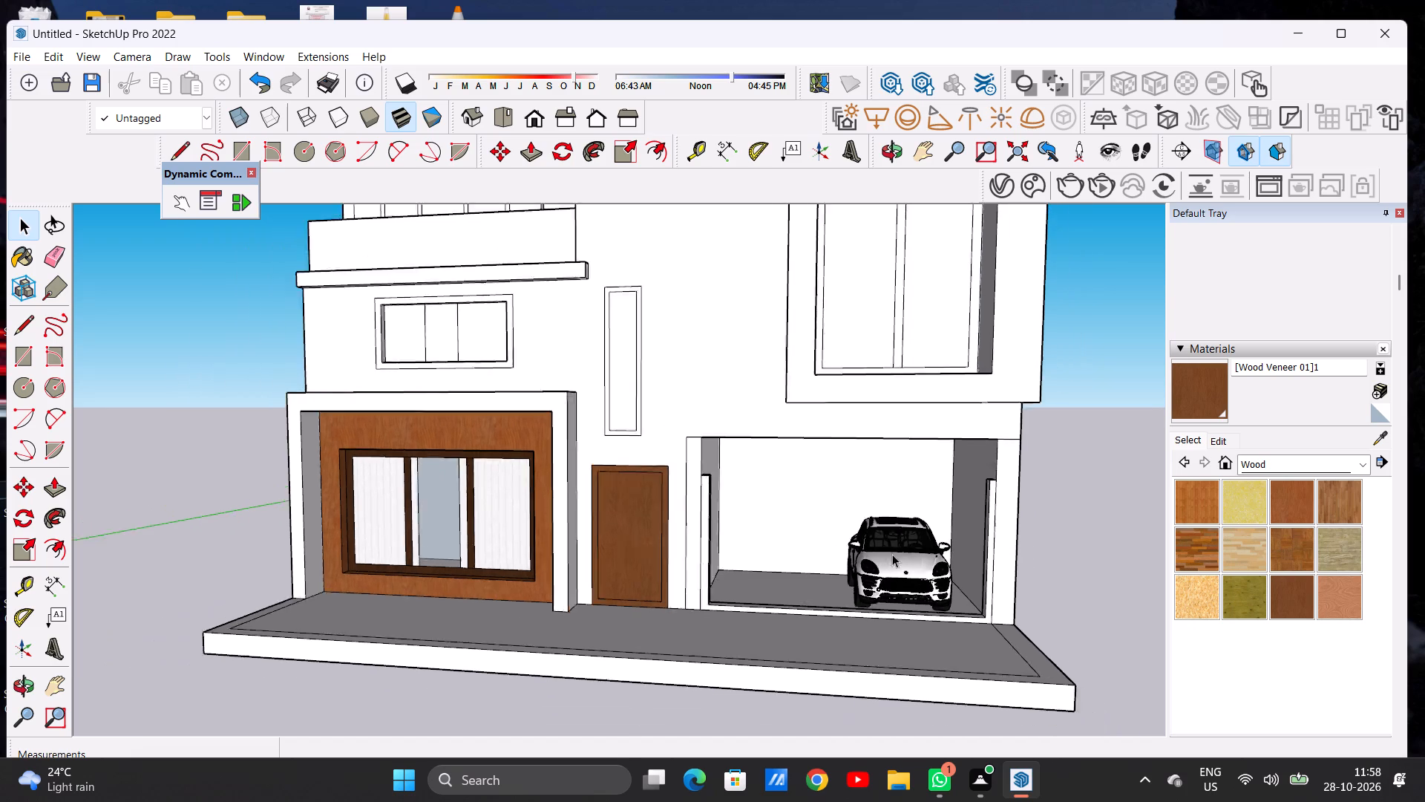
scroll(892, 554, "down", 6)
middle_click_drag(876, 557, 696, 580)
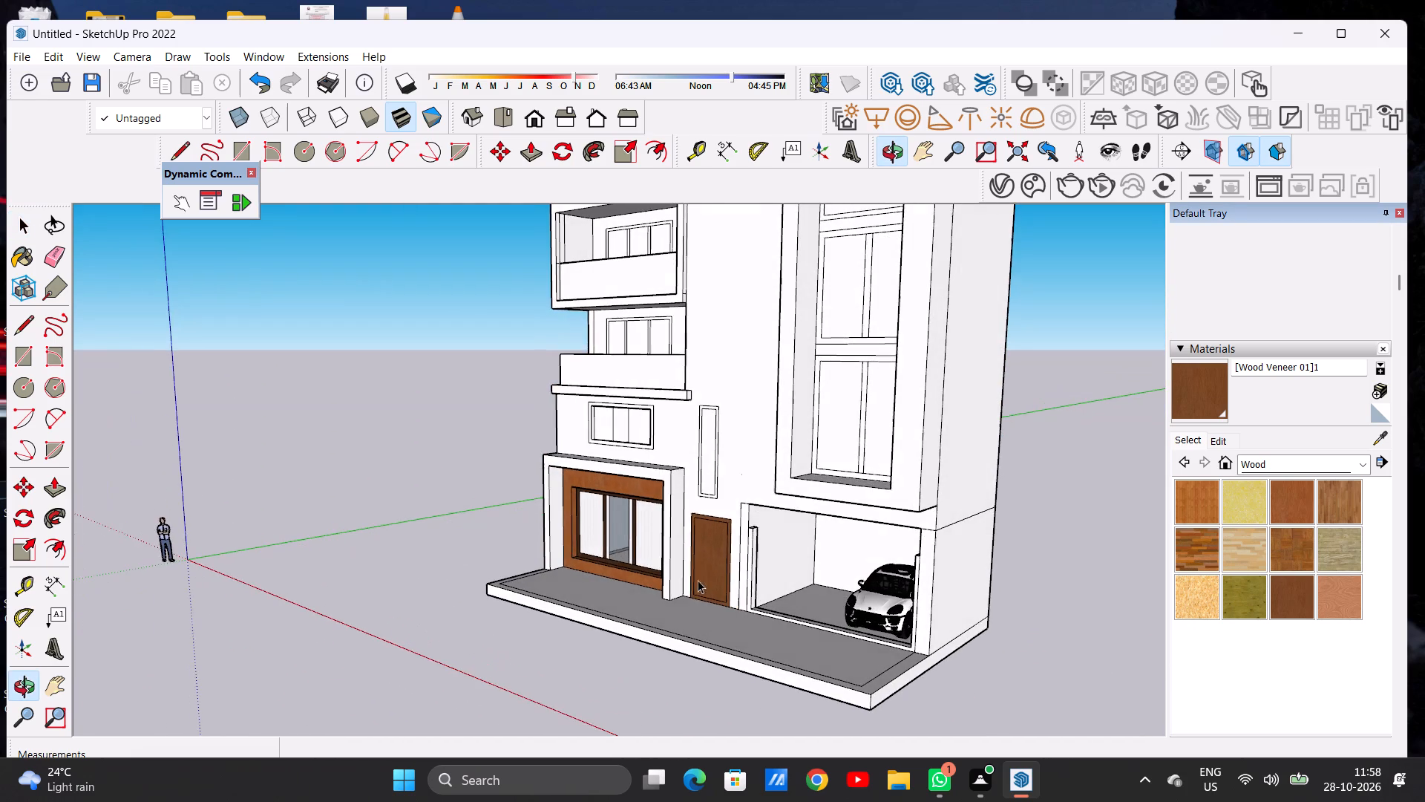
Draw a horizontal line about 9 7/8" long across the inner side face of the door-side post, just below its top.
scroll(768, 550, "up", 6)
scroll(751, 543, "down", 1)
scroll(751, 543, "up", 1)
scroll(751, 543, "down", 1)
scroll(751, 543, "up", 3)
key("l")
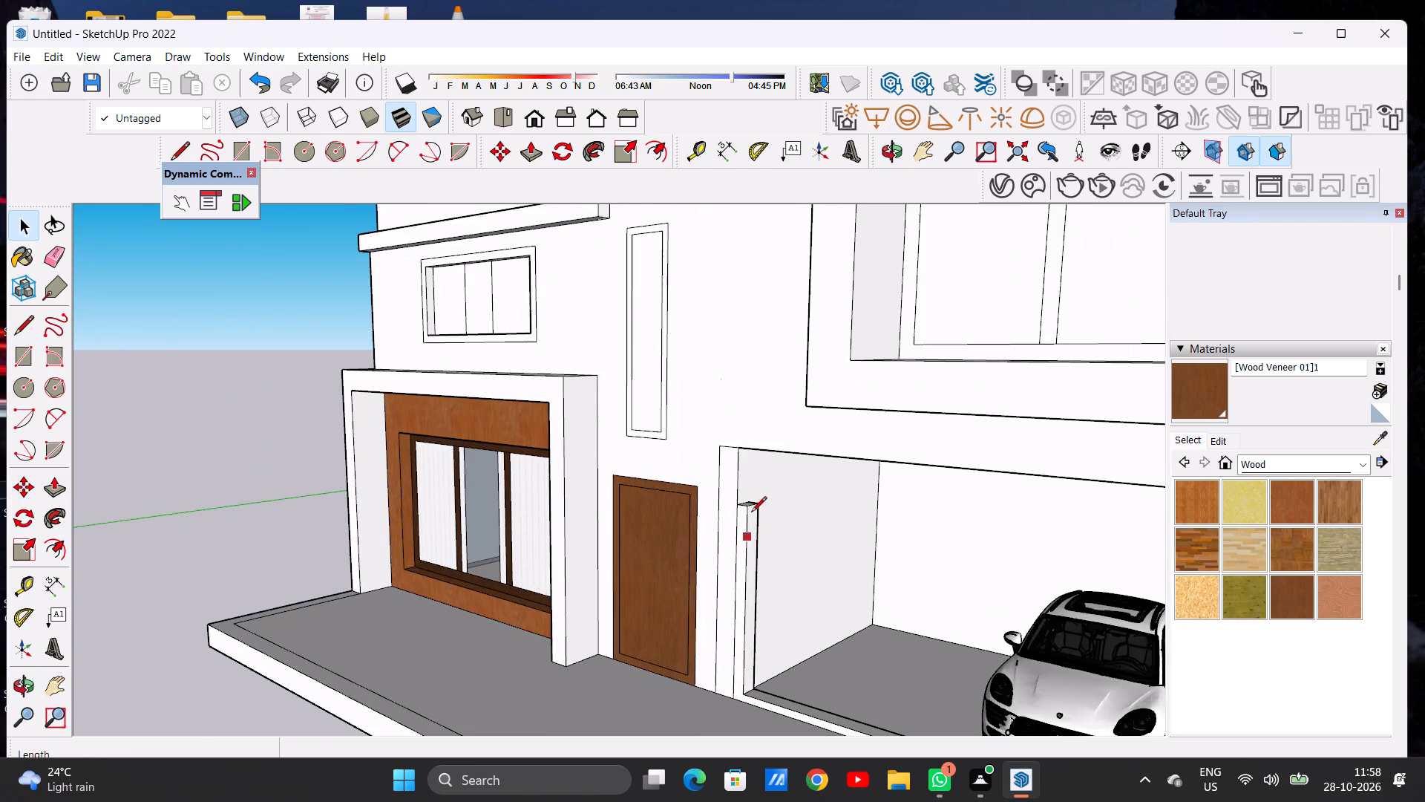
scroll(751, 509, "up", 13)
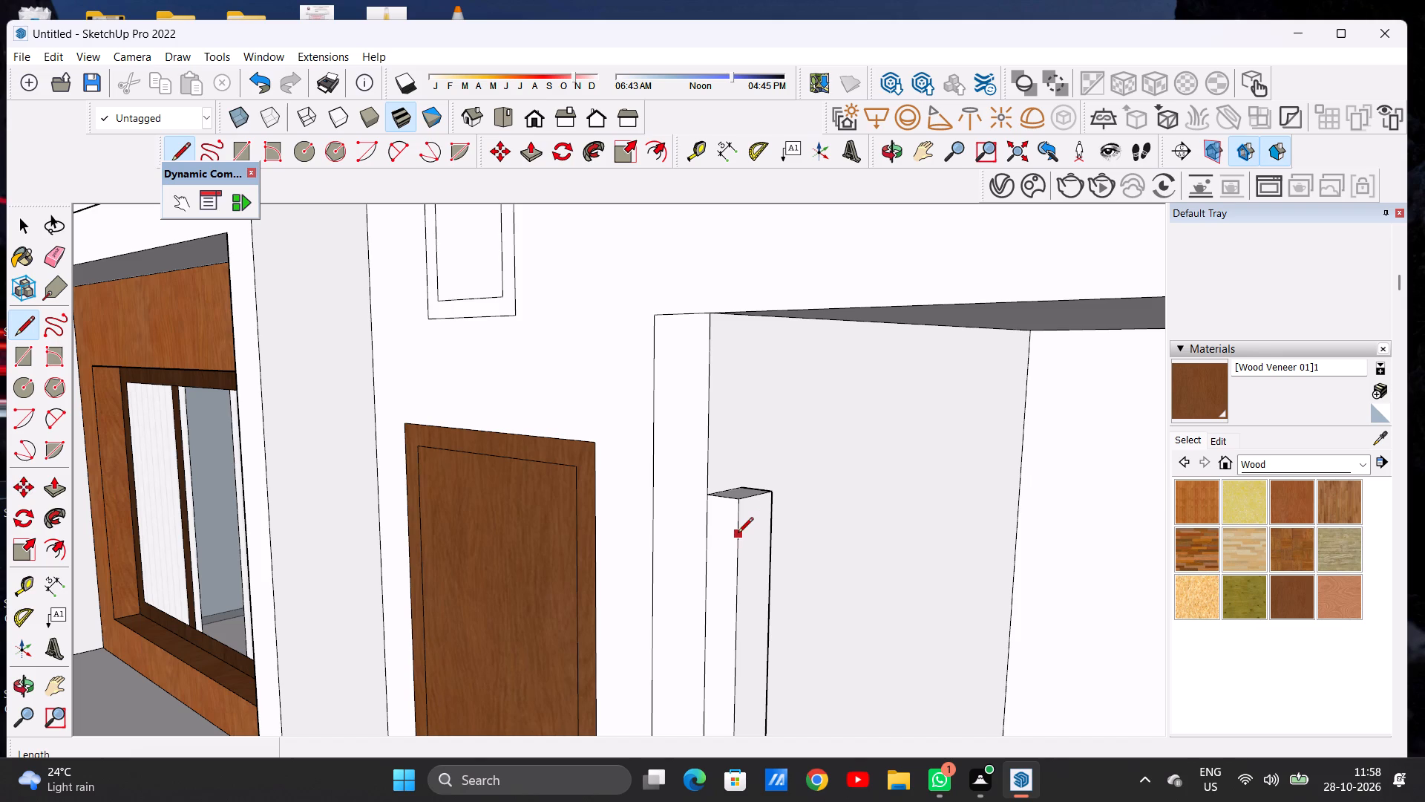
left_click(741, 537)
left_click(776, 526)
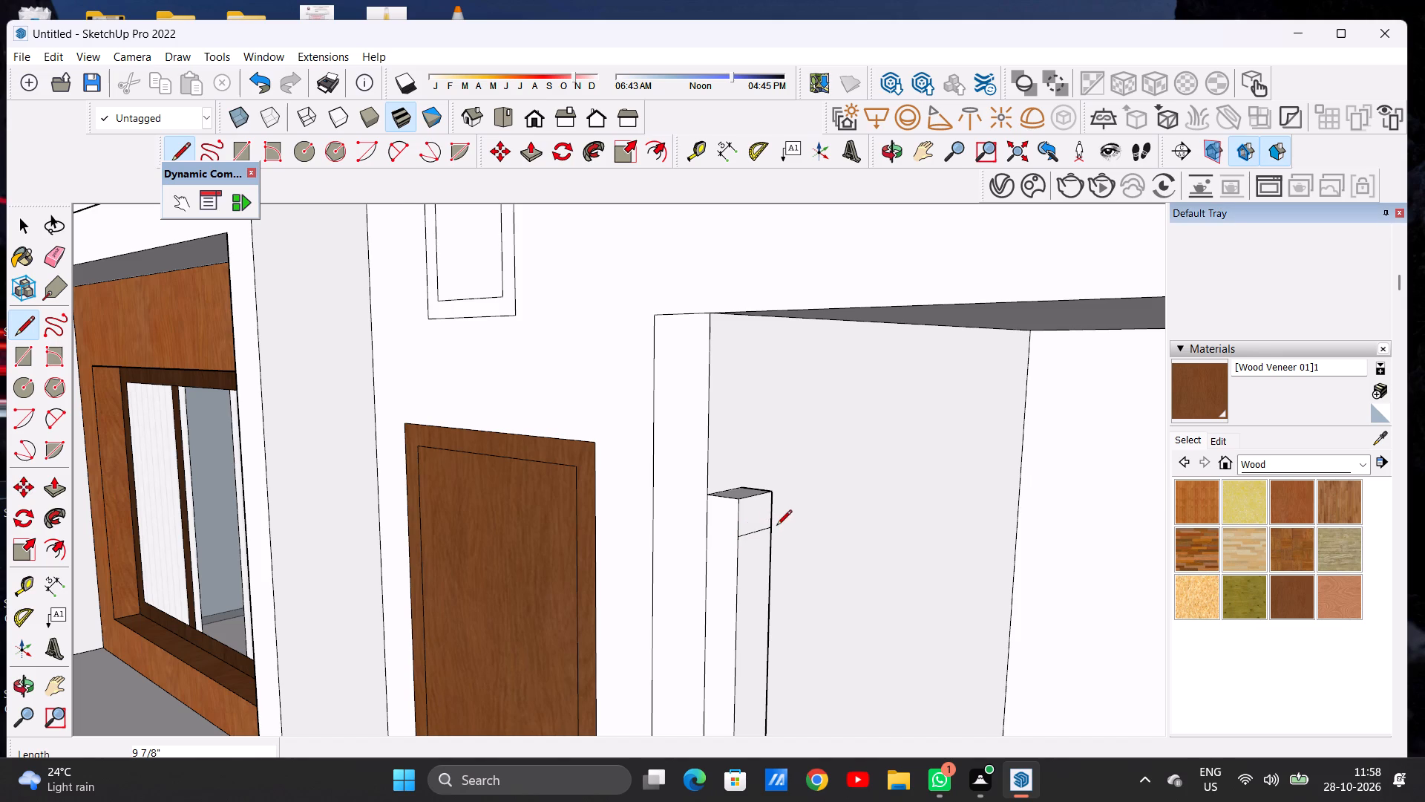
key("space")
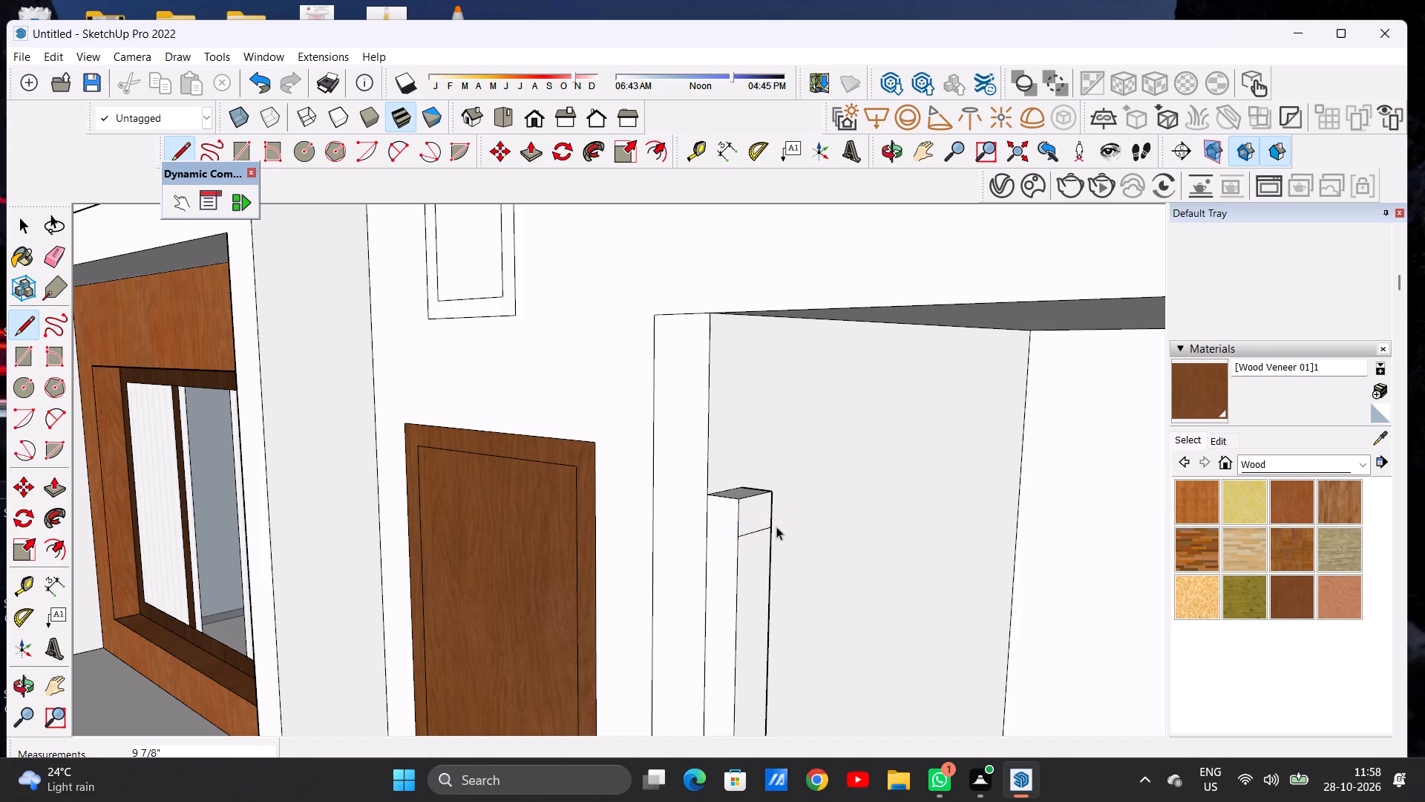
Pull the small face at the top of the door-side post across the opening about 16' 9" to the opposite post as a top beam.
key("p")
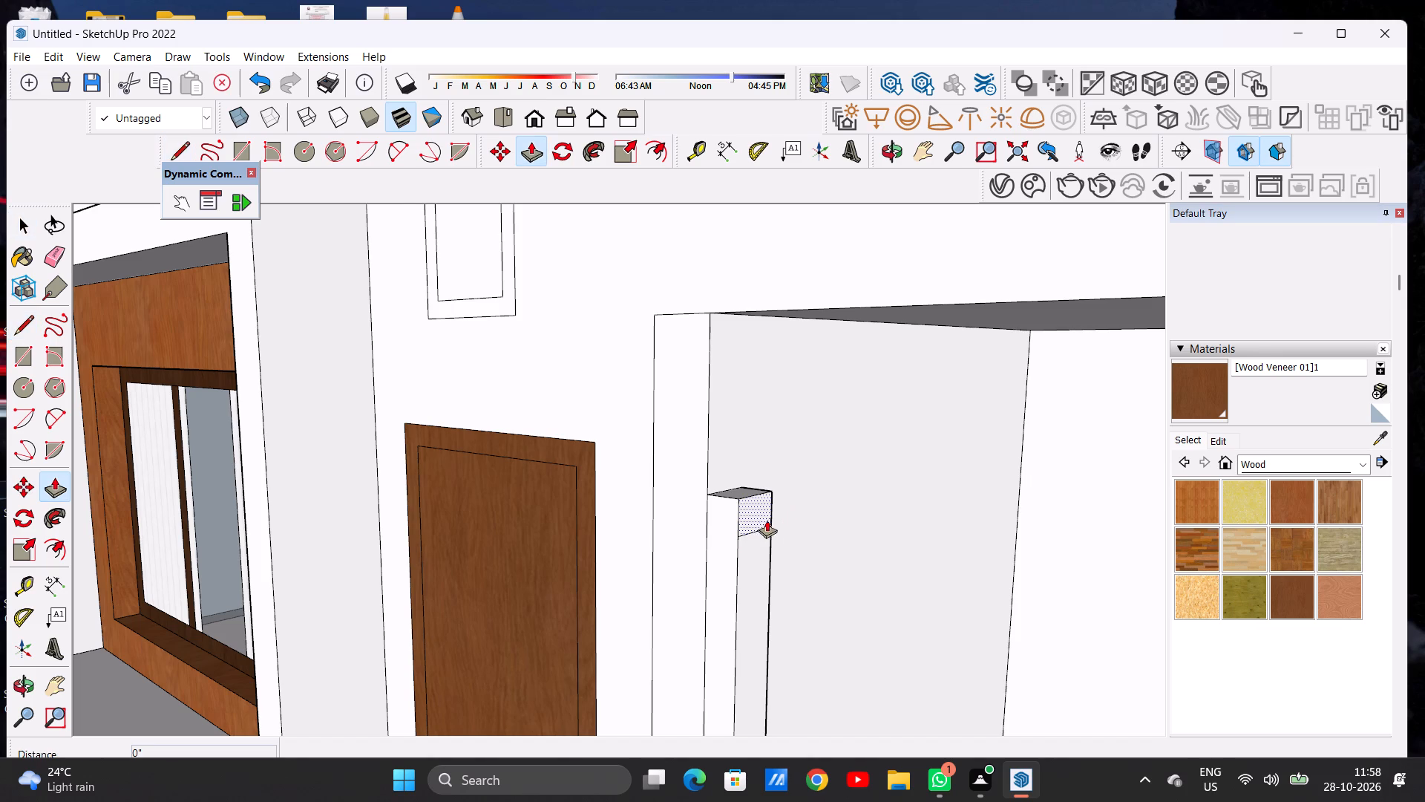
left_click(755, 509)
scroll(853, 555, "down", 6)
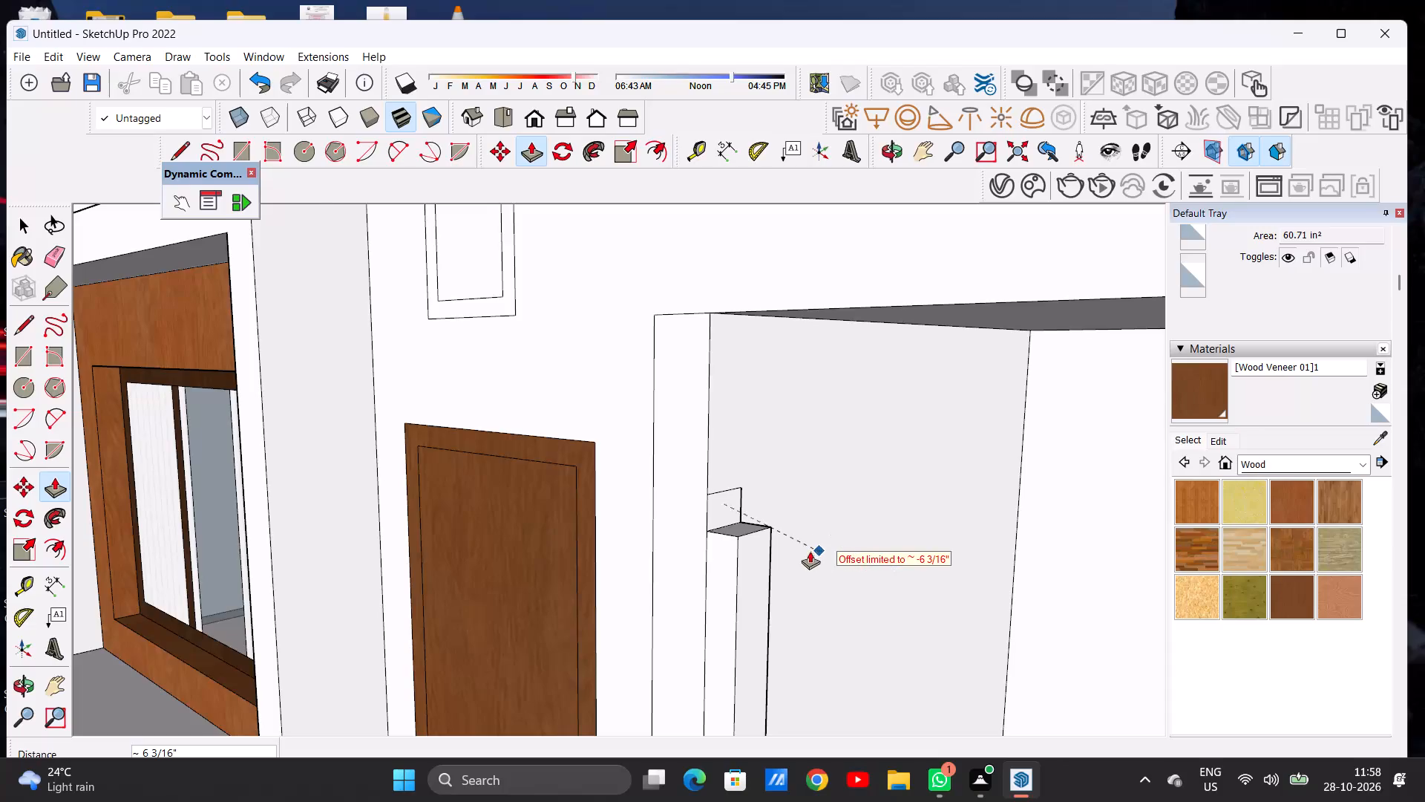
scroll(803, 547, "down", 17)
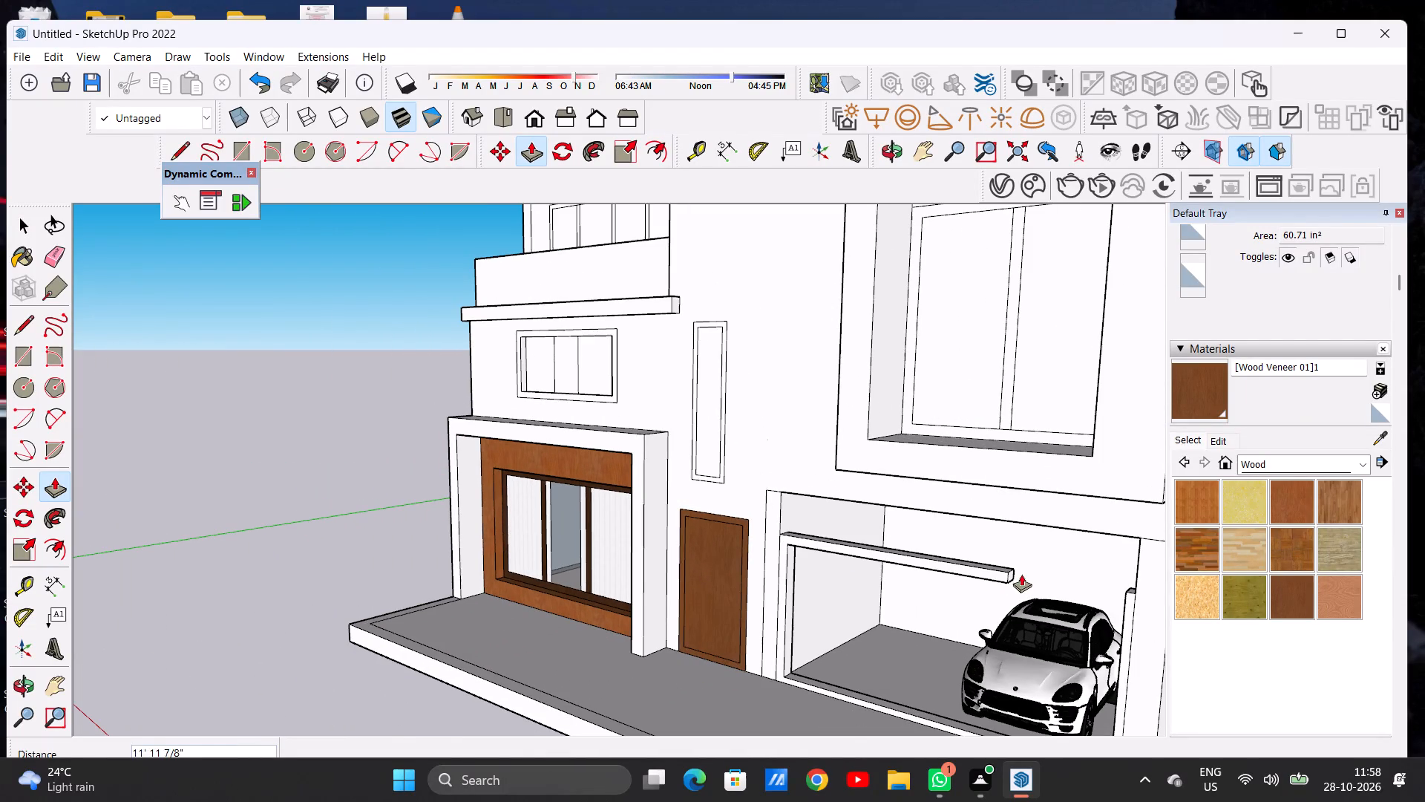
middle_click_drag(1011, 573, 1095, 561)
scroll(1070, 557, "down", 3)
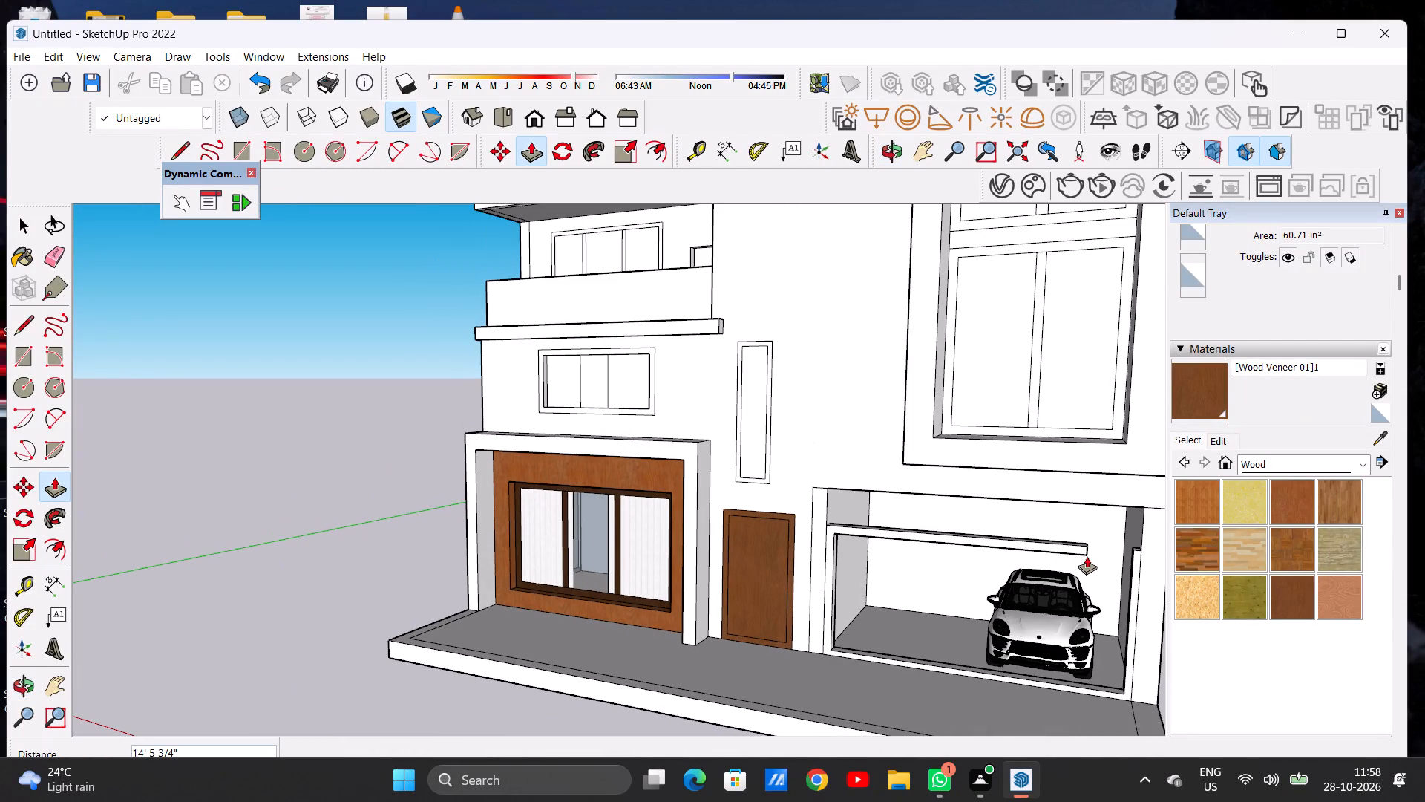
scroll(1127, 547, "up", 12)
scroll(1135, 558, "down", 1)
scroll(1135, 558, "up", 13)
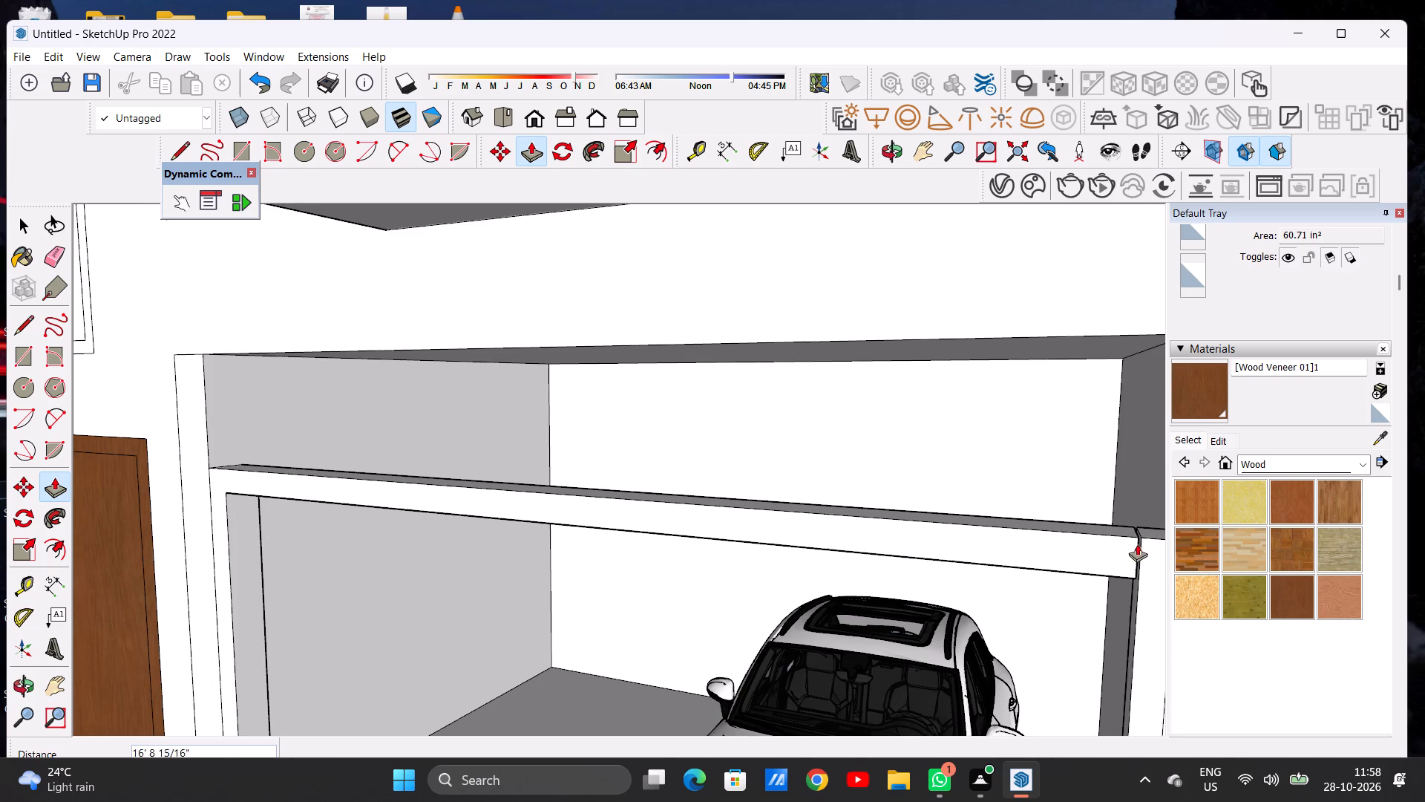
left_click(1144, 539)
key("space")
Examine the carport's front frame with its top beam together with the front elevation and platform.
scroll(967, 566, "down", 3)
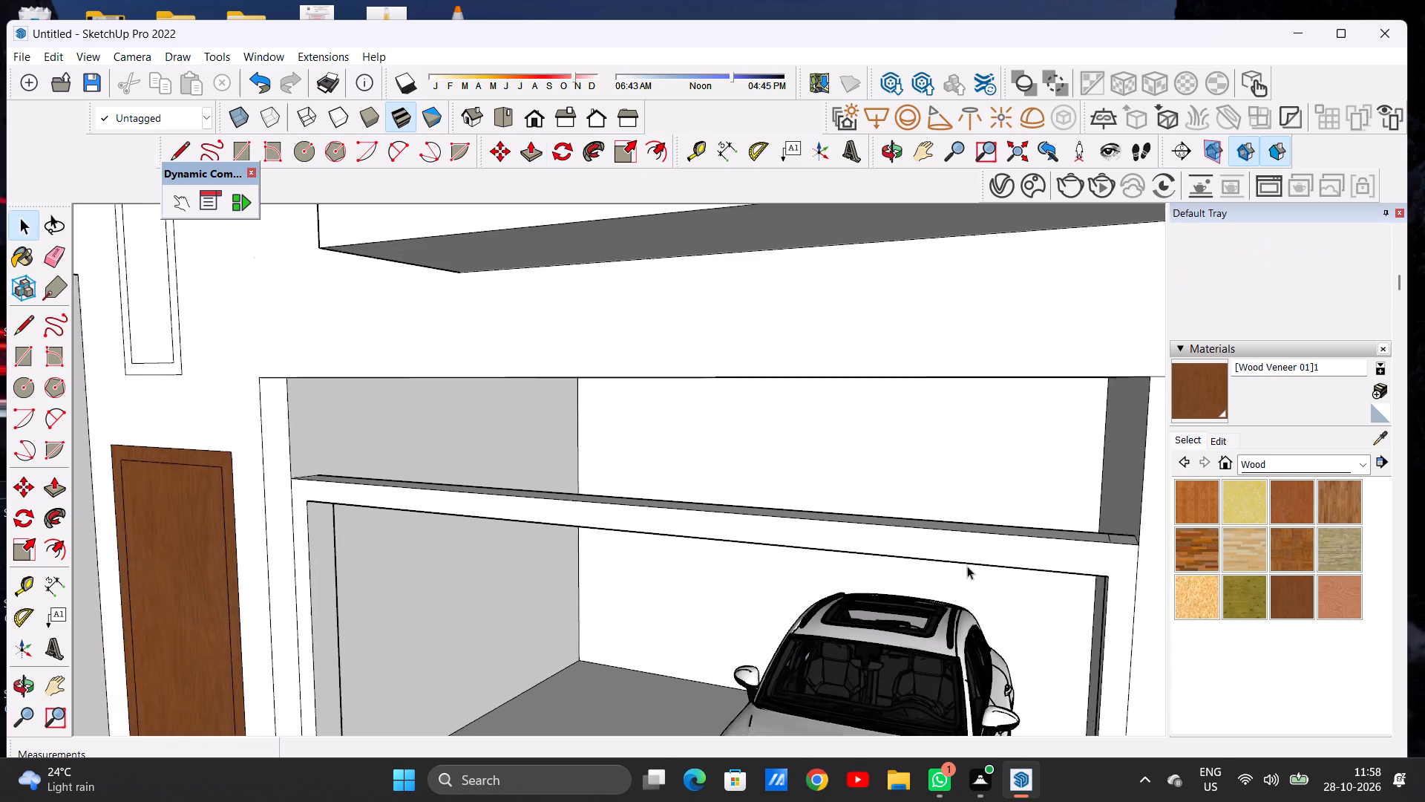
scroll(967, 566, "down", 3)
scroll(900, 535, "down", 20)
middle_click_drag(803, 573, 862, 568)
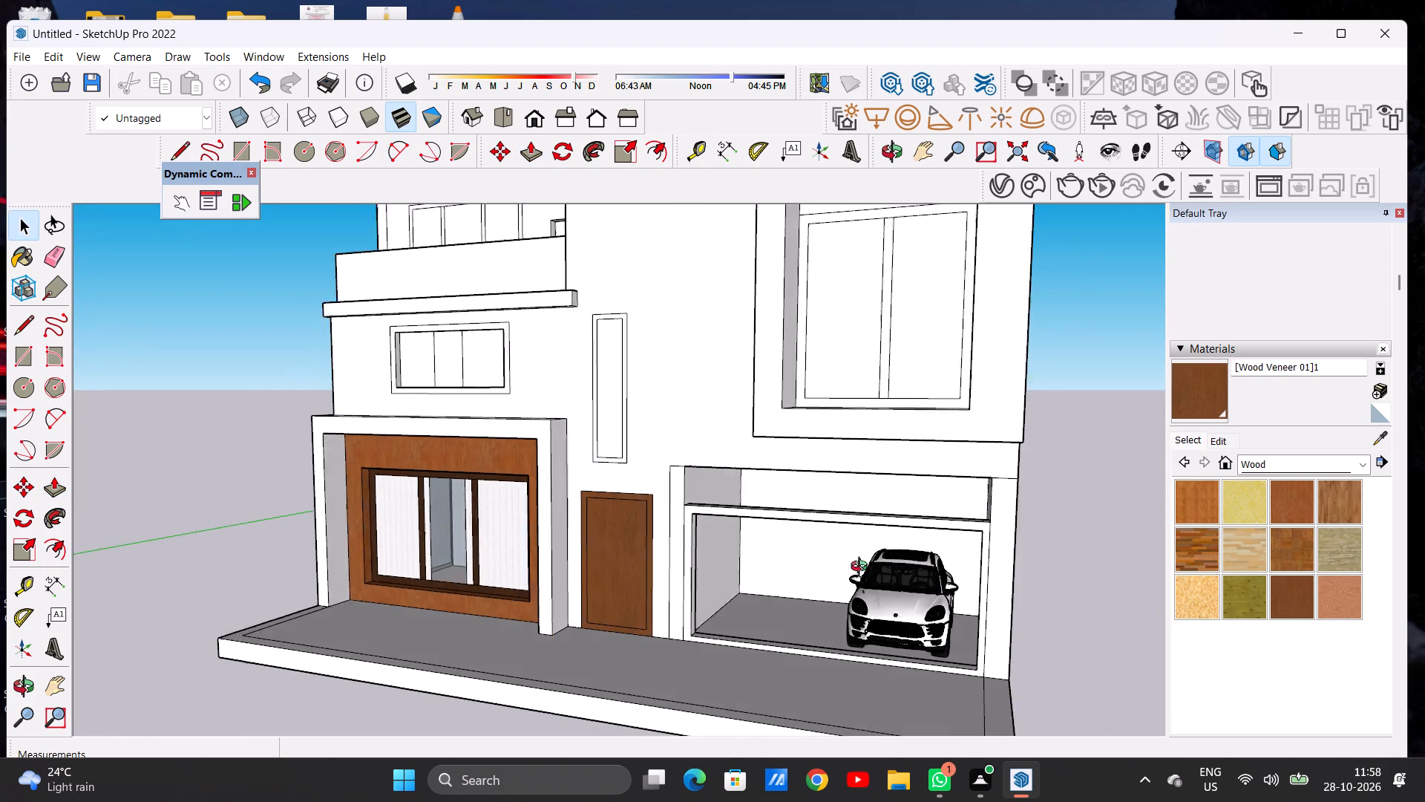
middle_click_drag(862, 568, 934, 598)
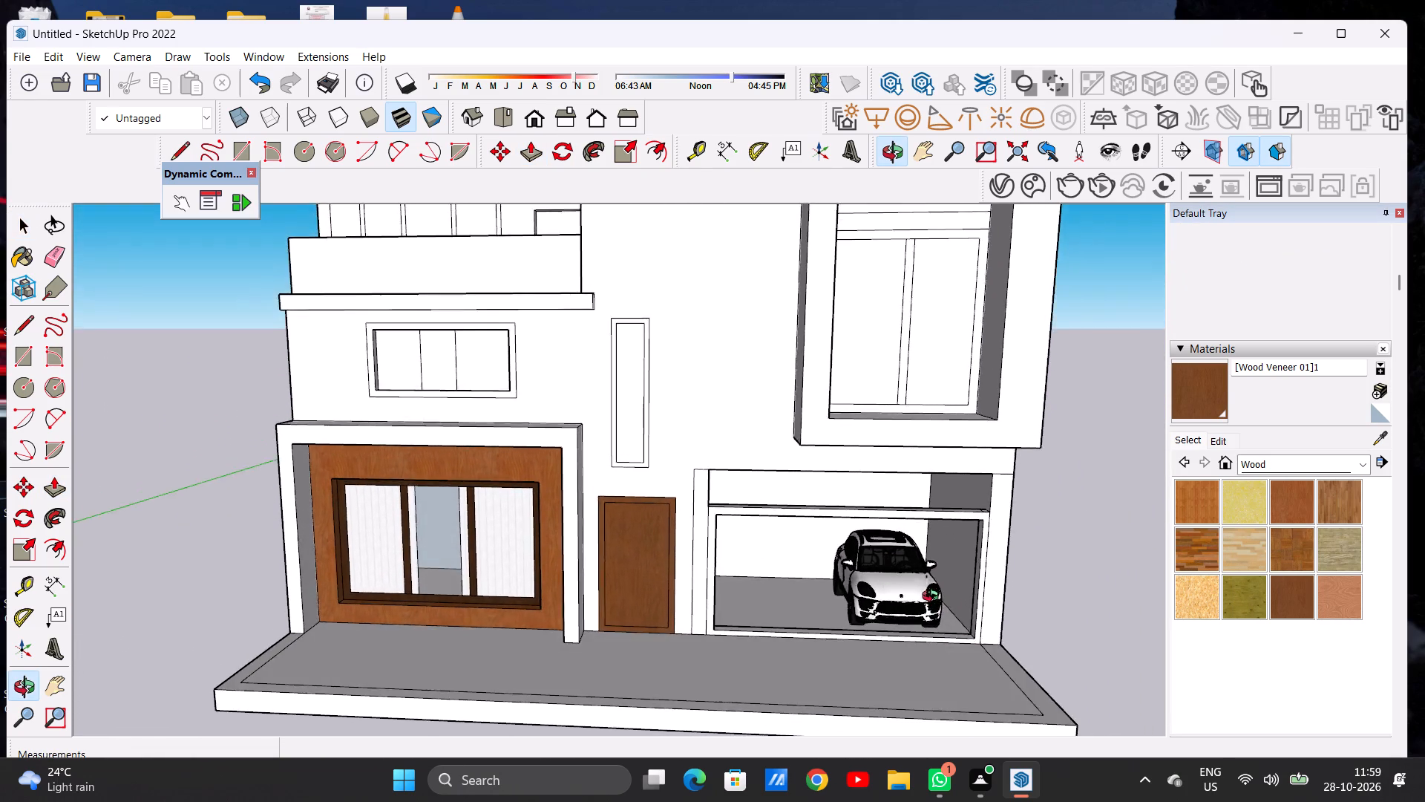
middle_click_drag(934, 598, 891, 659)
Draw two lines about 9 7/8" long across the depth of the carport's bottom sill near its middle, outlining a small post base.
scroll(891, 659, "up", 5)
middle_click_drag(765, 632, 806, 650)
key("l")
scroll(807, 656, "up", 4)
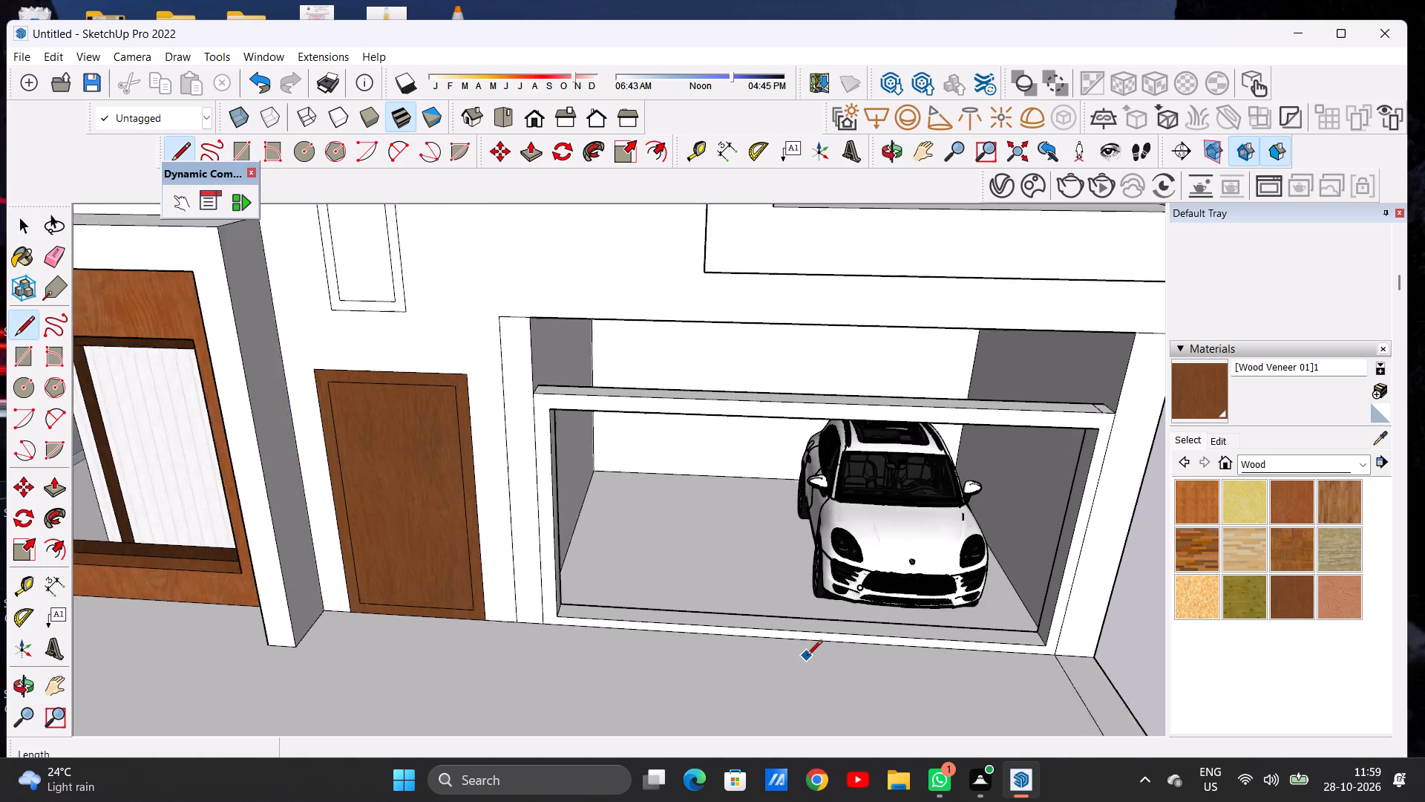
scroll(807, 656, "up", 6)
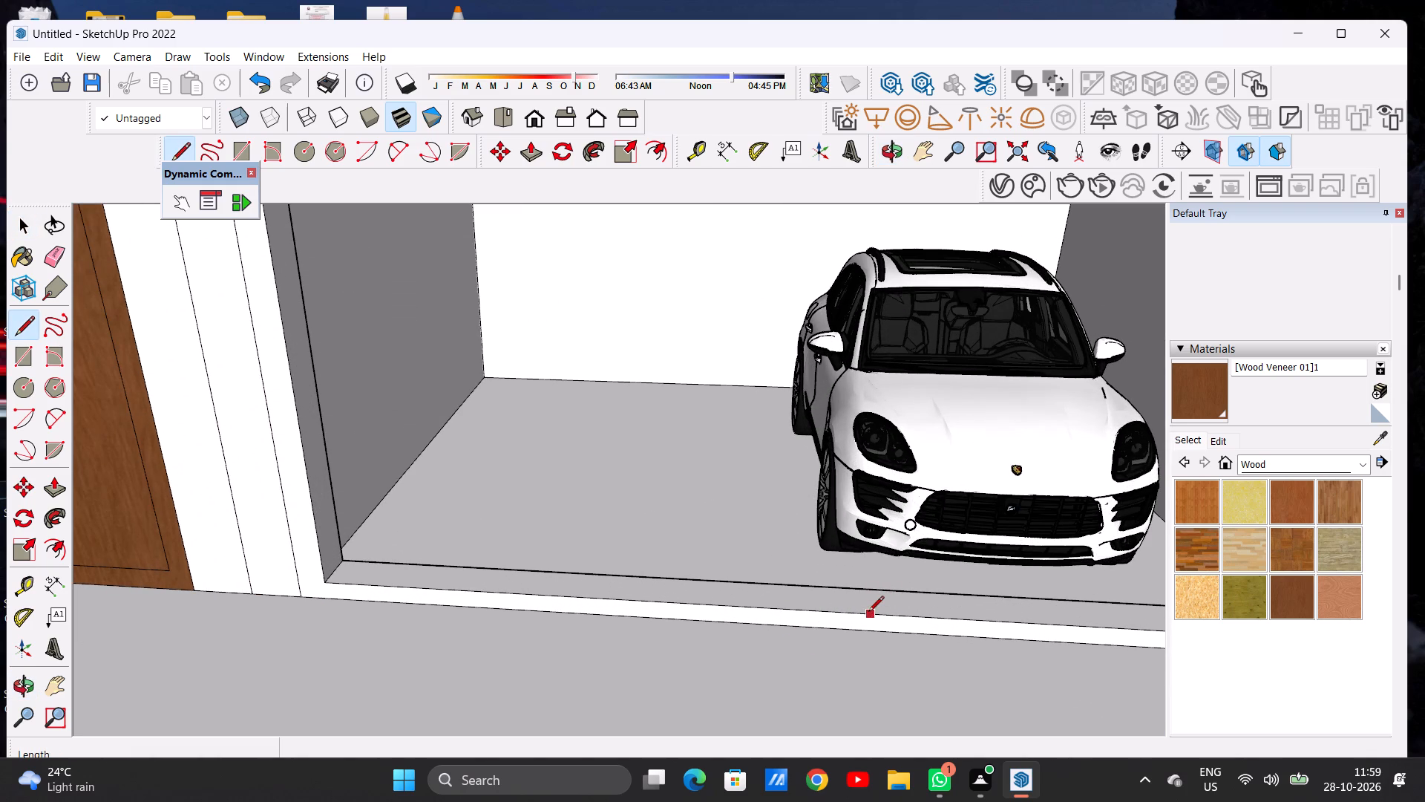
scroll(669, 631, "down", 6)
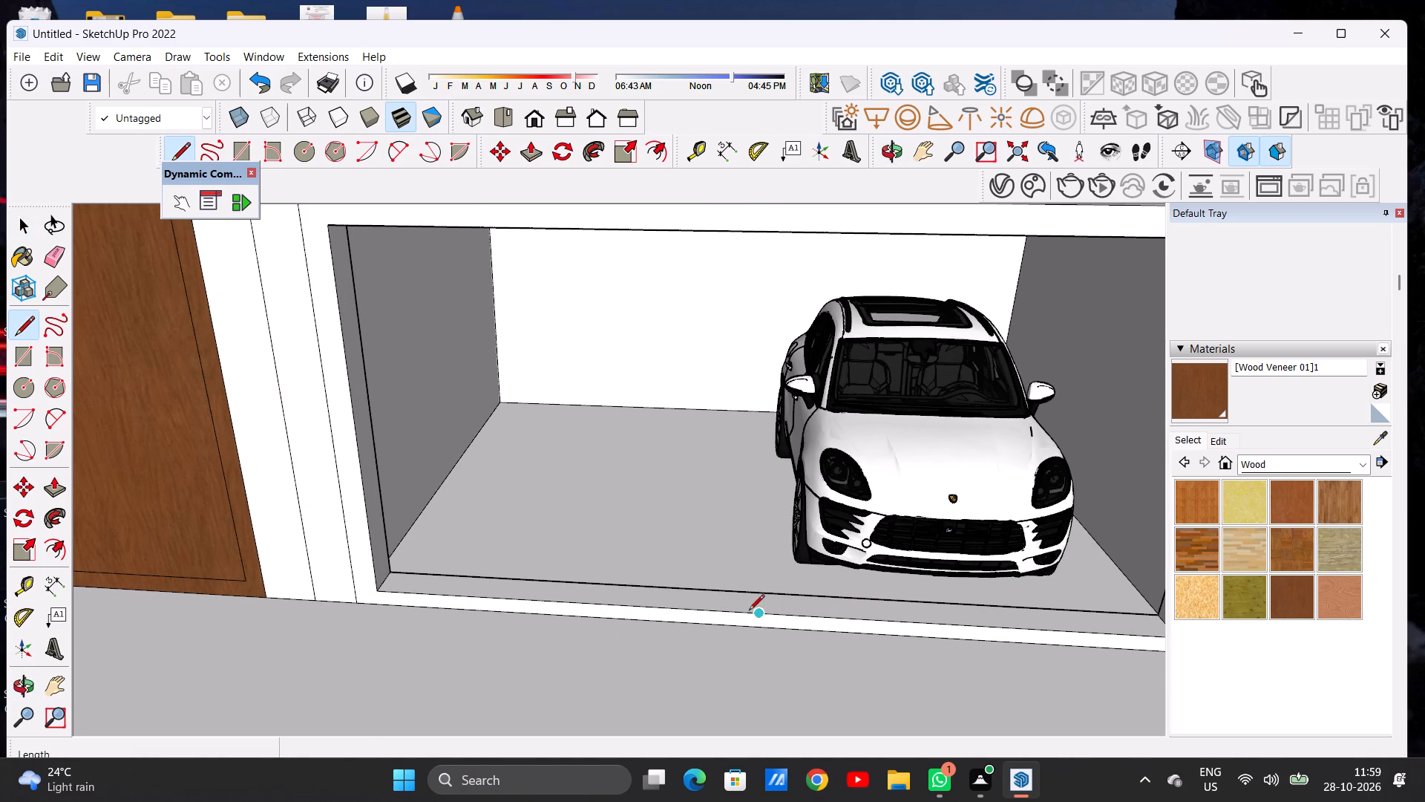
scroll(730, 614, "down", 5)
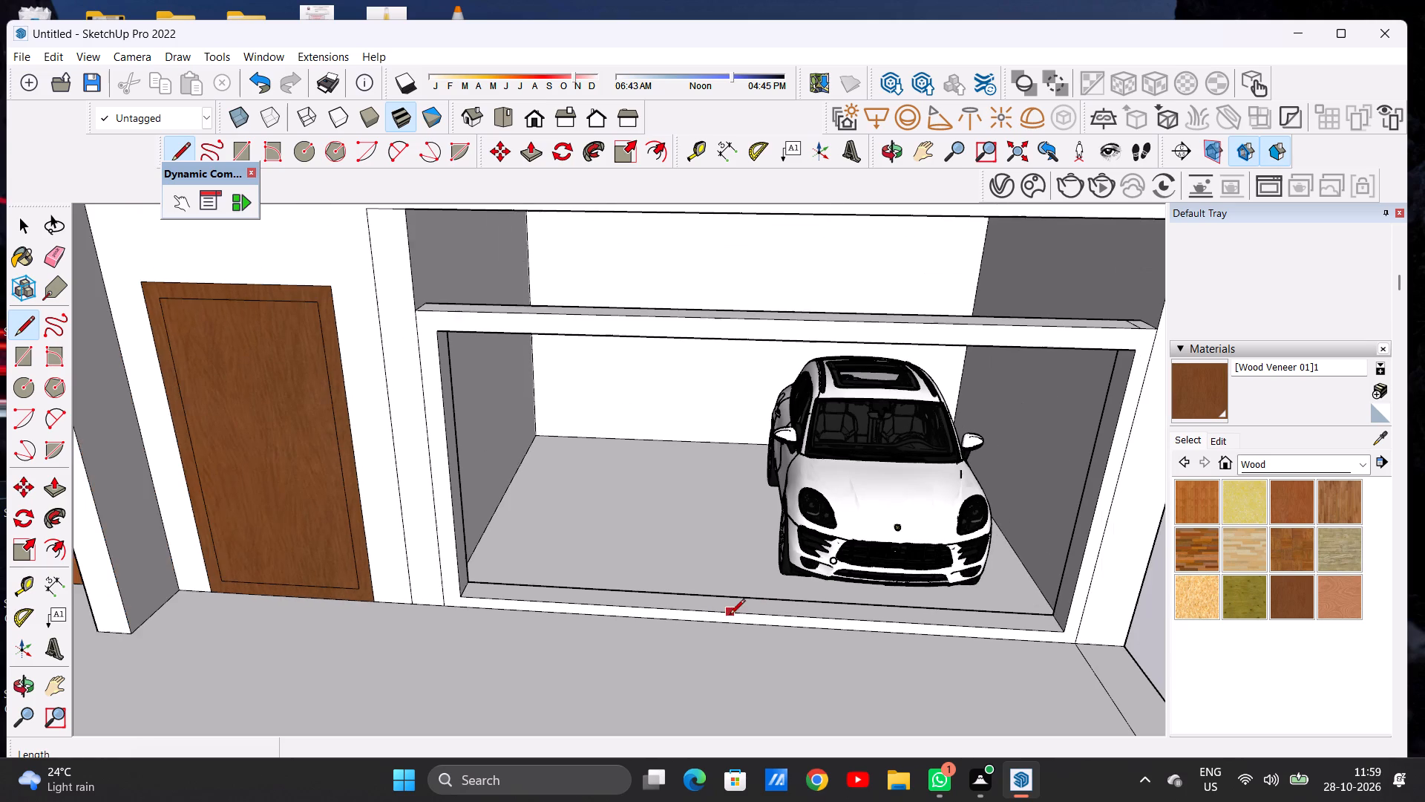
scroll(750, 613, "up", 4)
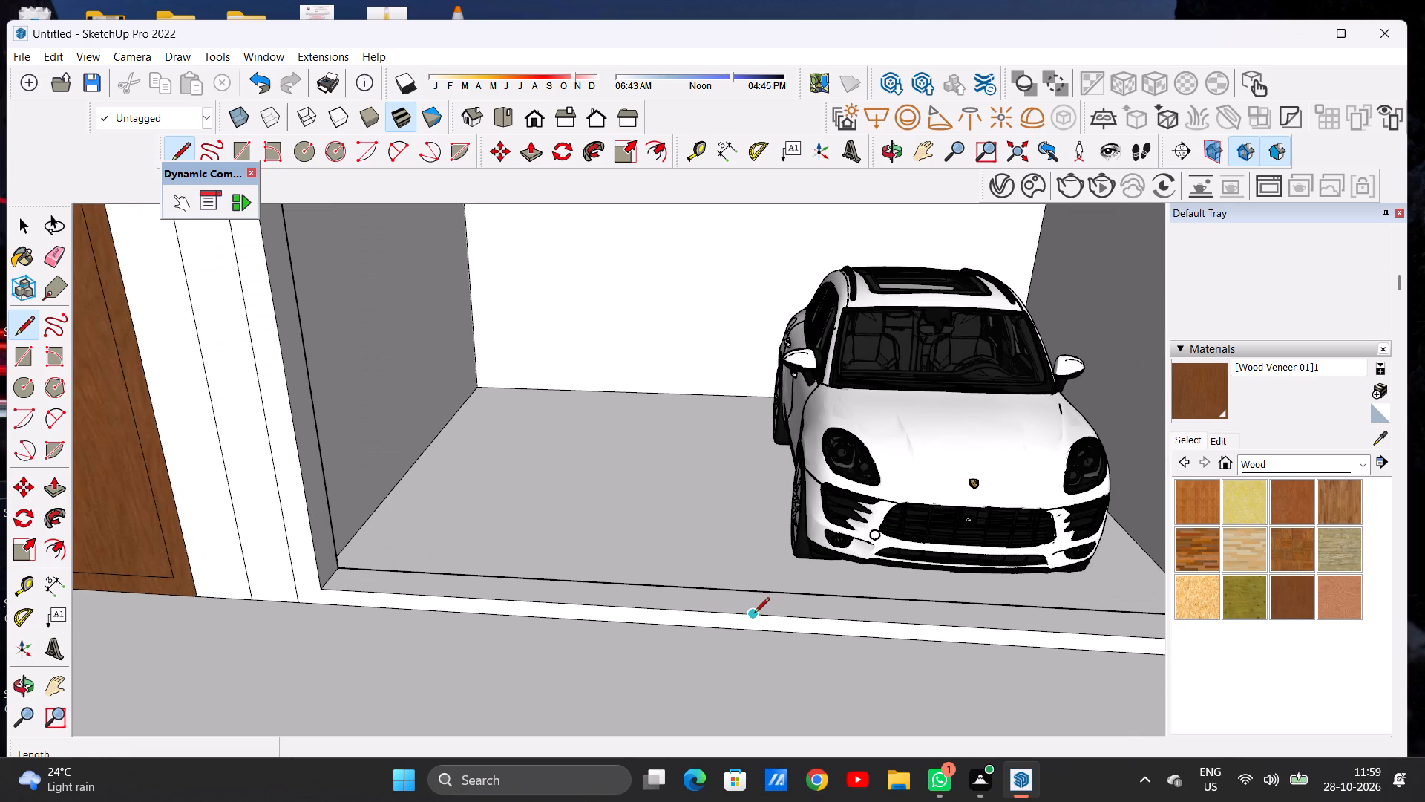
left_click(754, 614)
scroll(759, 584, "up", 6)
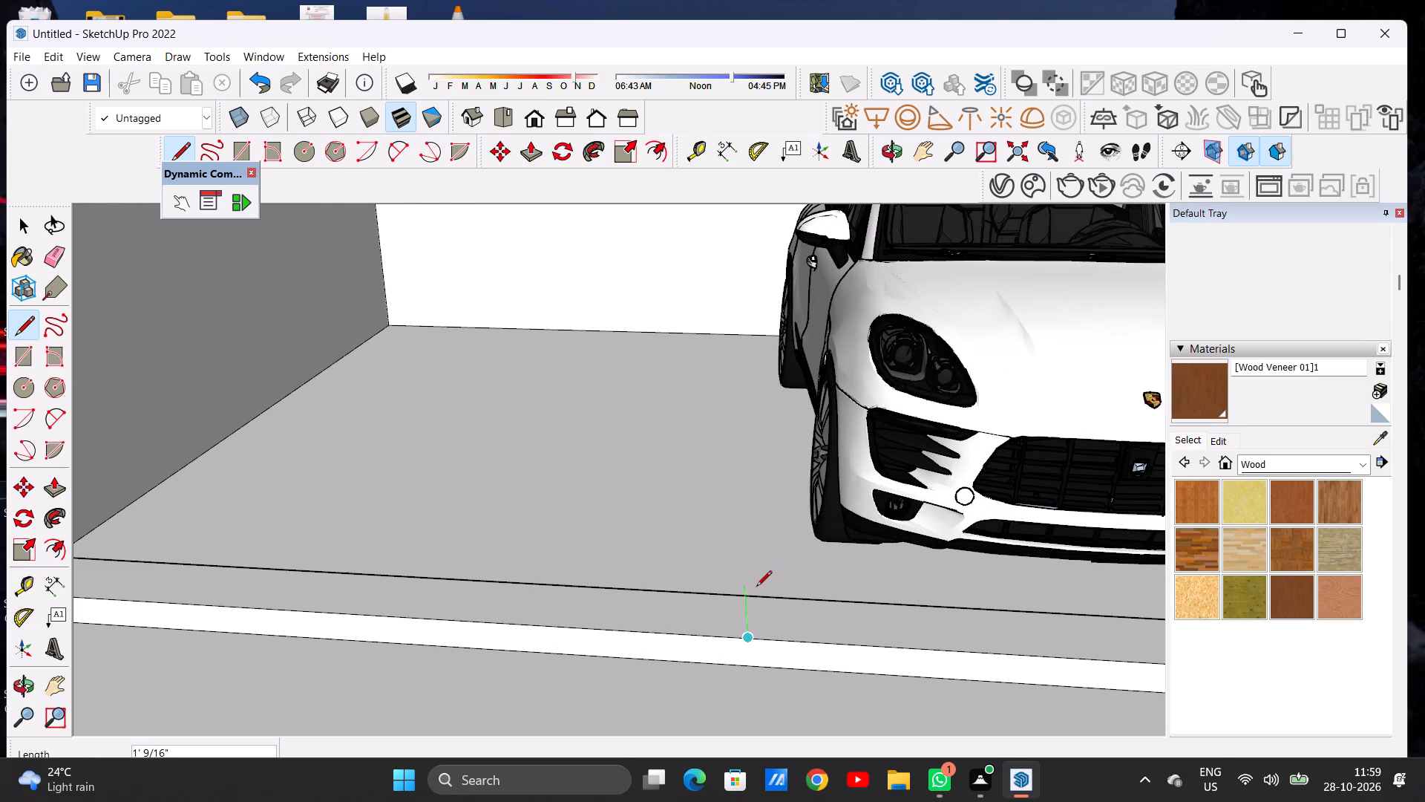
left_click(750, 593)
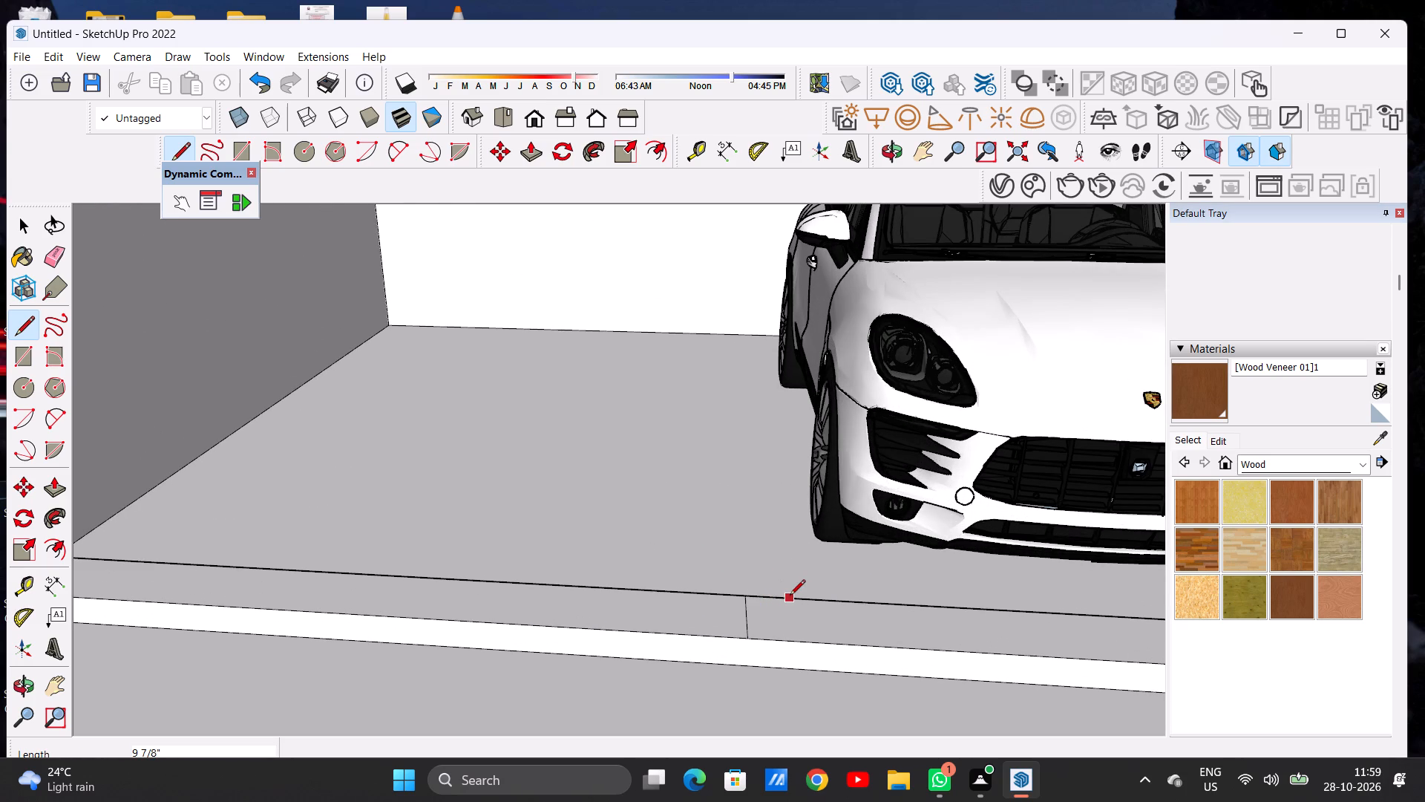
left_click(799, 596)
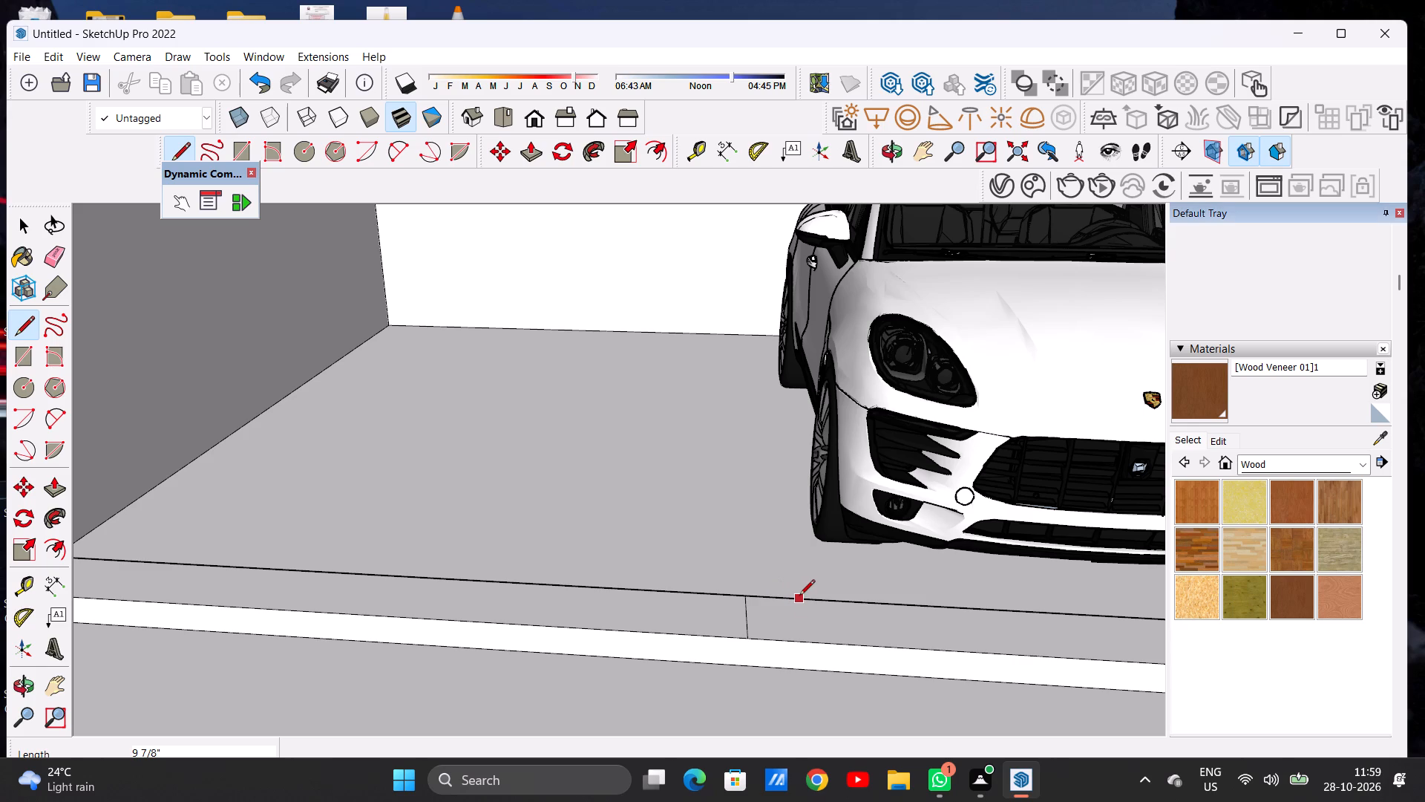
left_click(802, 638)
key("space")
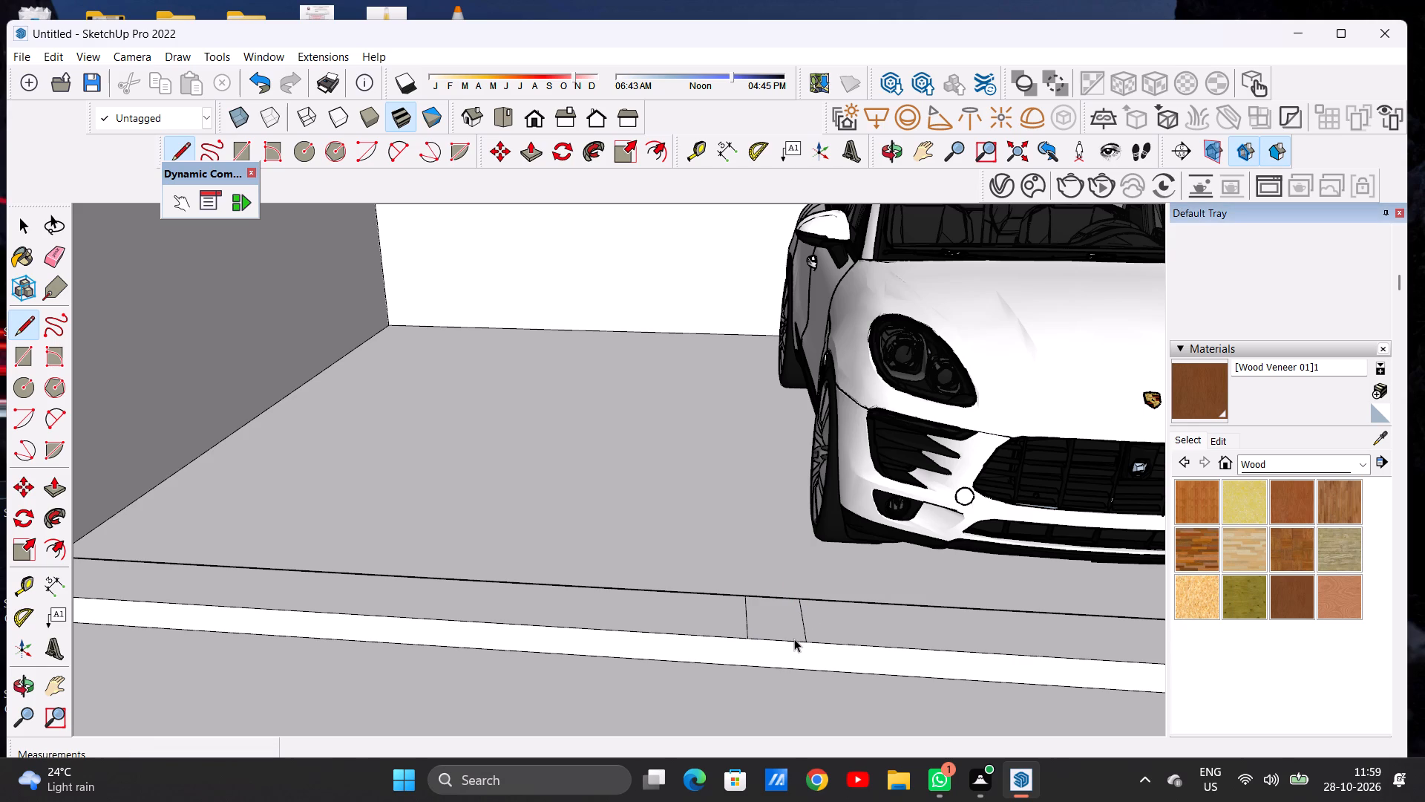
Pull the small face on the sill up about 7' 10" to the underside of the top beam as a middle post.
scroll(790, 639, "down", 5)
key("p")
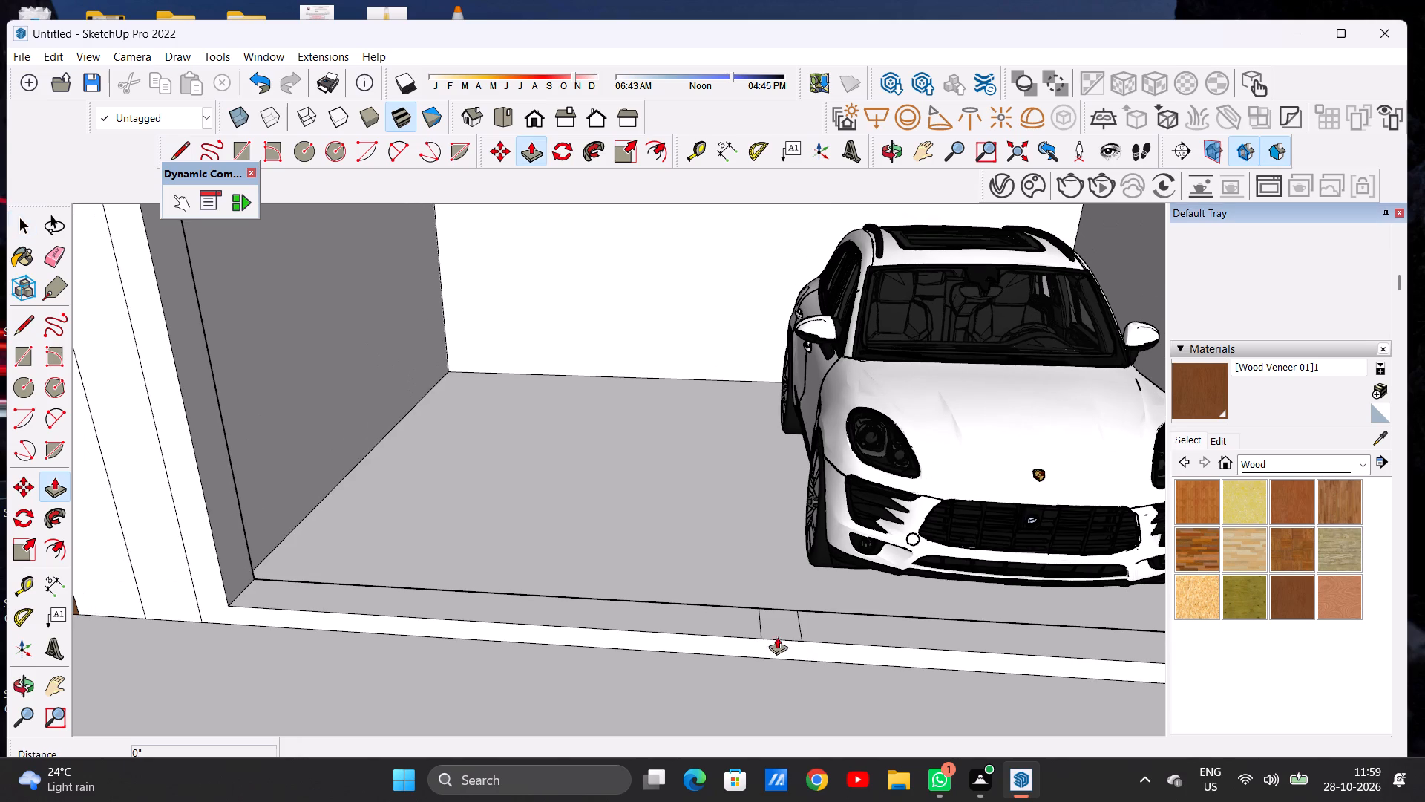
scroll(782, 624, "up", 3)
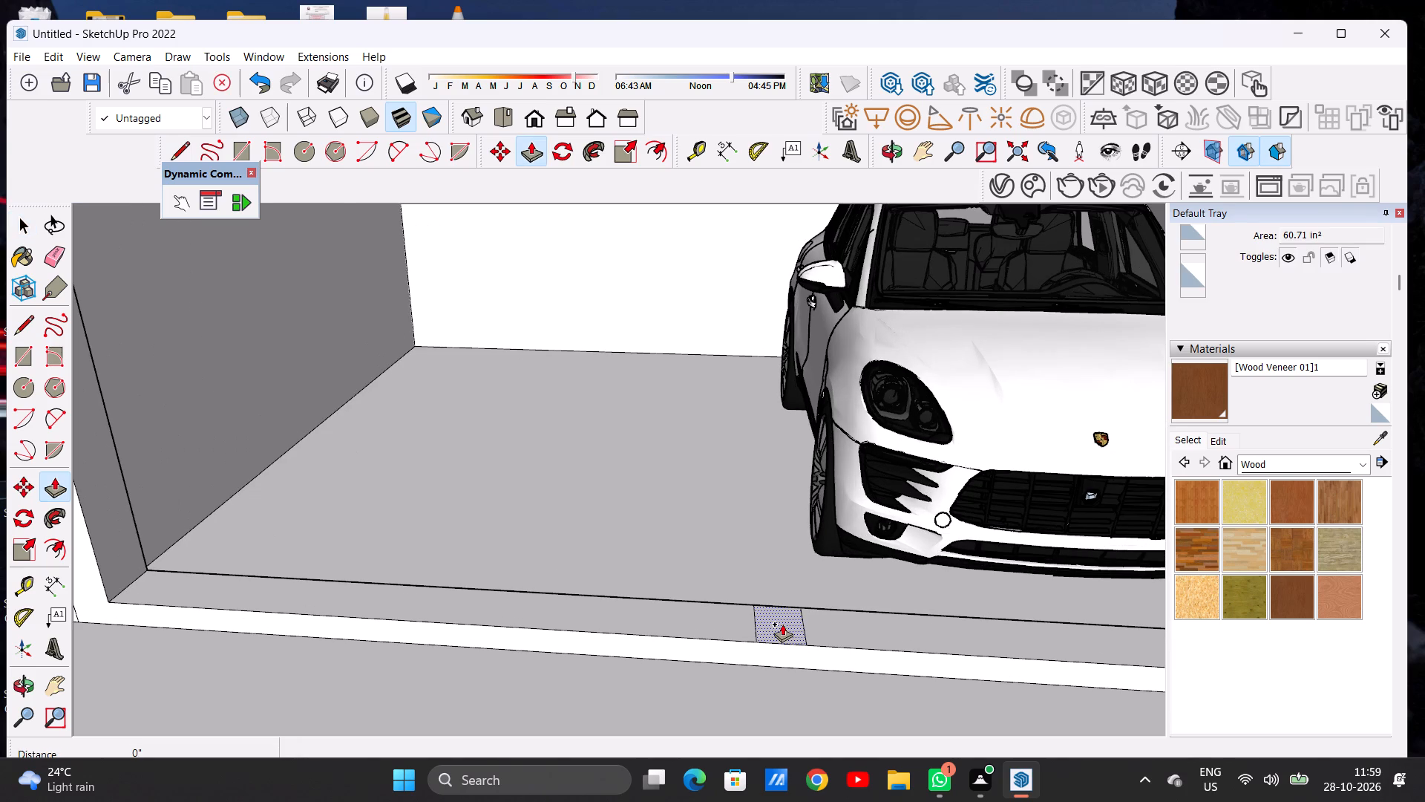
left_click(782, 624)
scroll(788, 581, "down", 6)
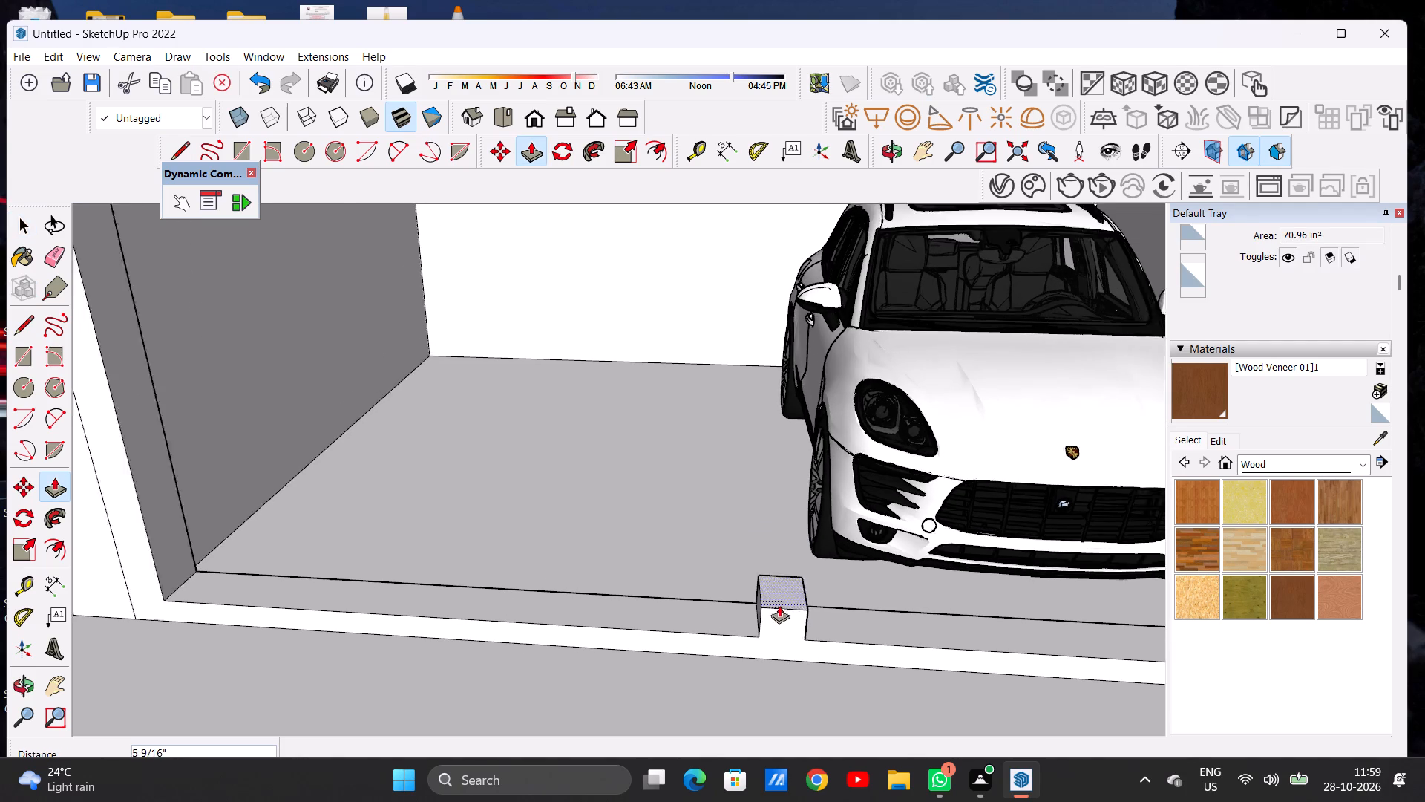
scroll(779, 605, "down", 4)
scroll(778, 628, "up", 1)
scroll(778, 629, "down", 13)
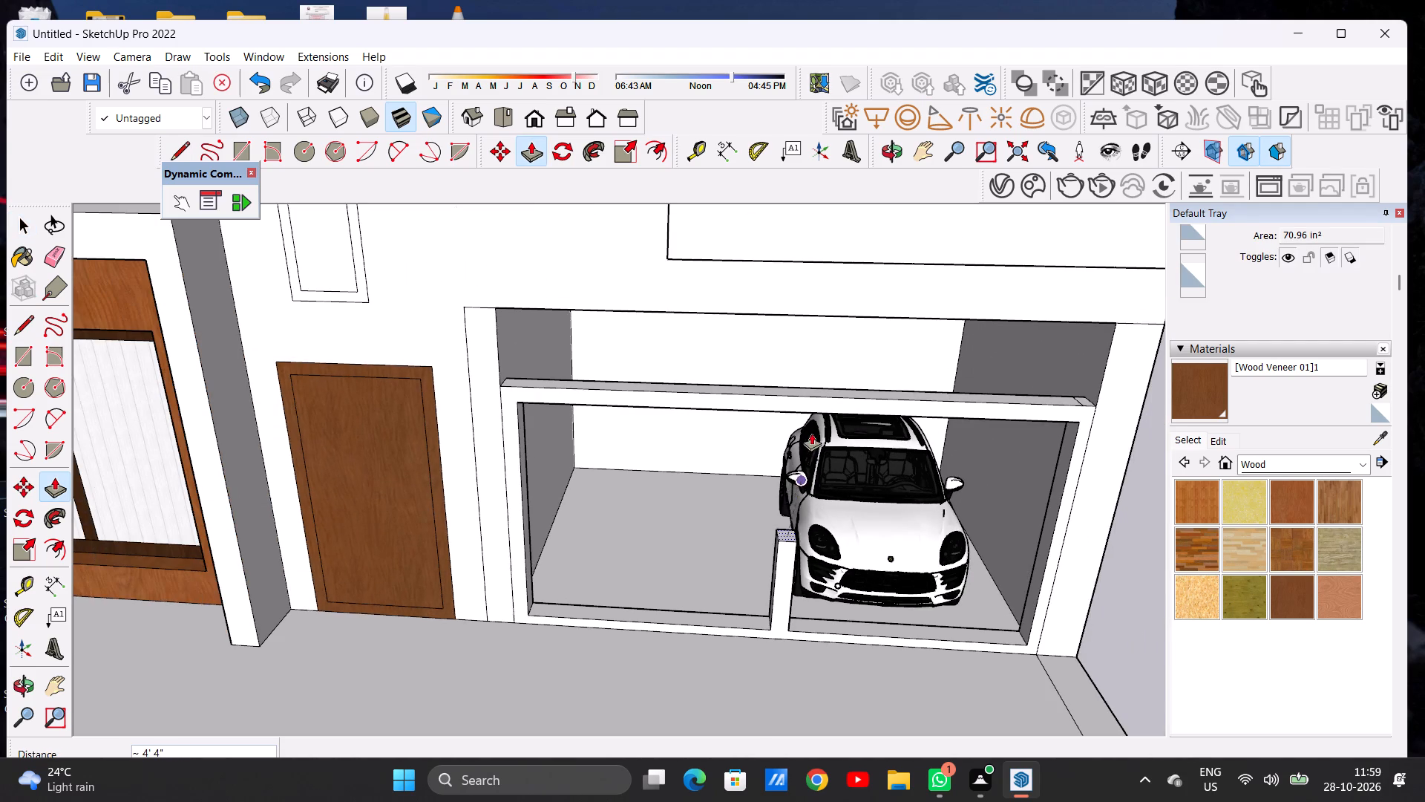
scroll(811, 433, "up", 1)
scroll(811, 433, "down", 1)
scroll(811, 433, "up", 4)
scroll(805, 430, "down", 1)
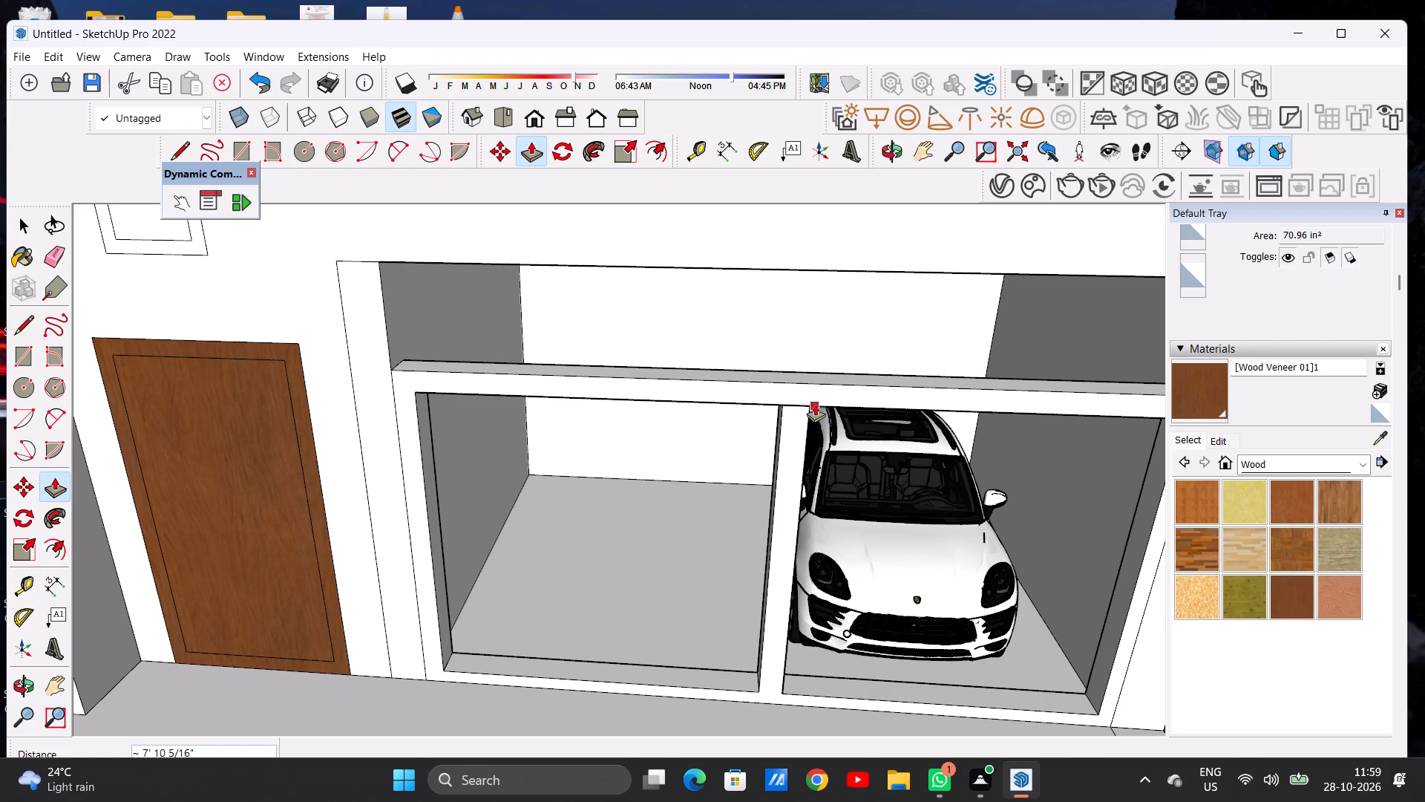
left_click(815, 404)
key("space")
Examine the carport frame with its middle post in the front view, with the whole elevation and close up.
scroll(742, 579, "down", 9)
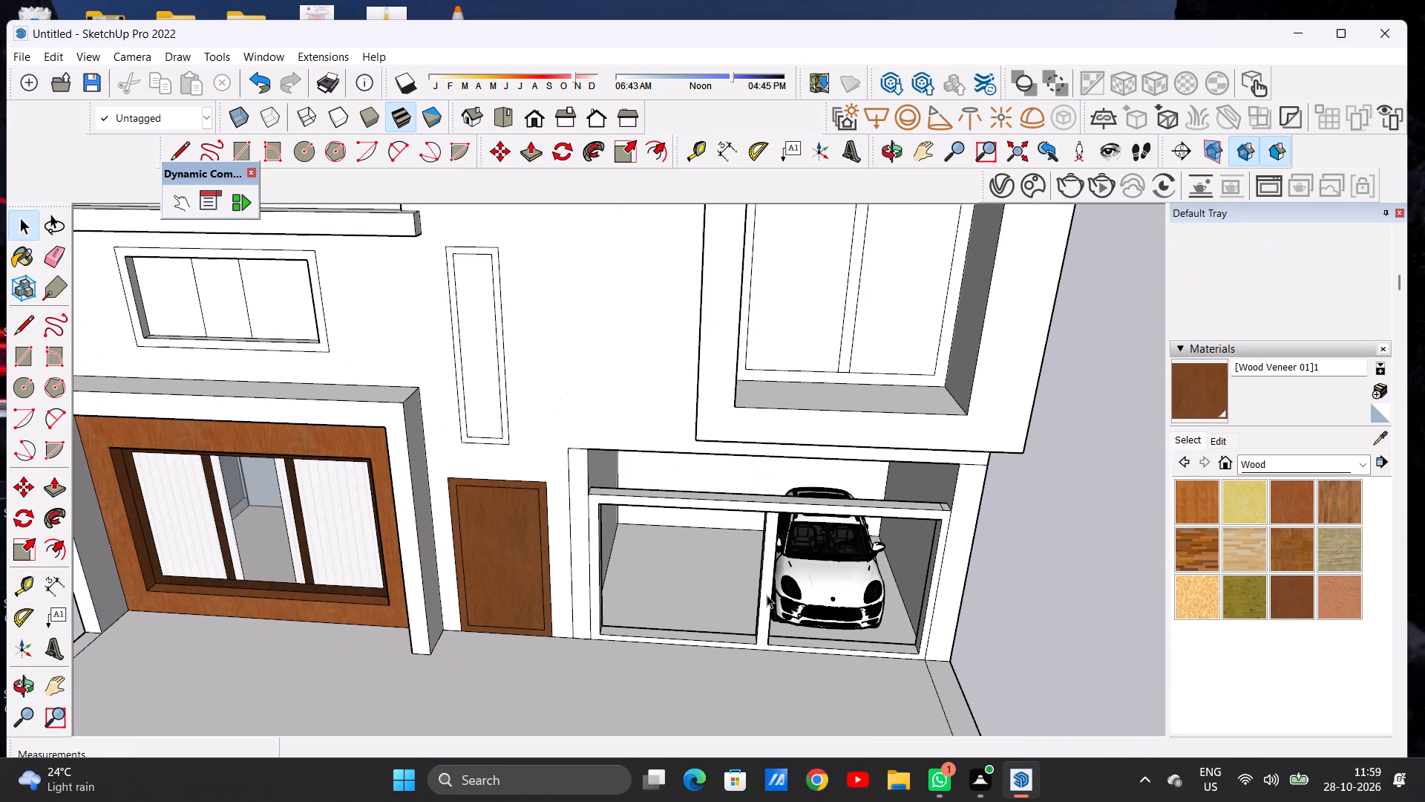
left_click(533, 123)
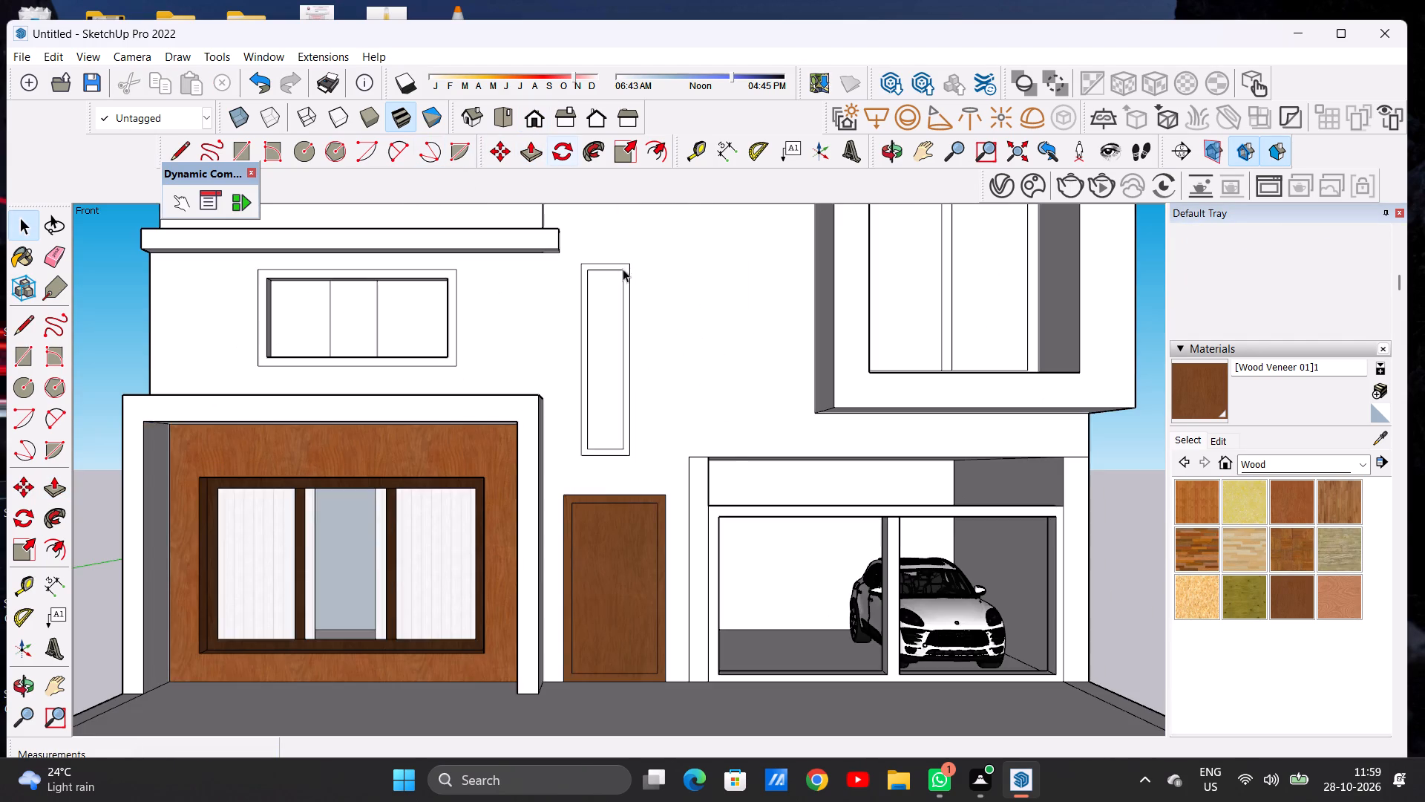
scroll(756, 539, "down", 8)
scroll(857, 565, "up", 5)
middle_click_drag(900, 598, 832, 547)
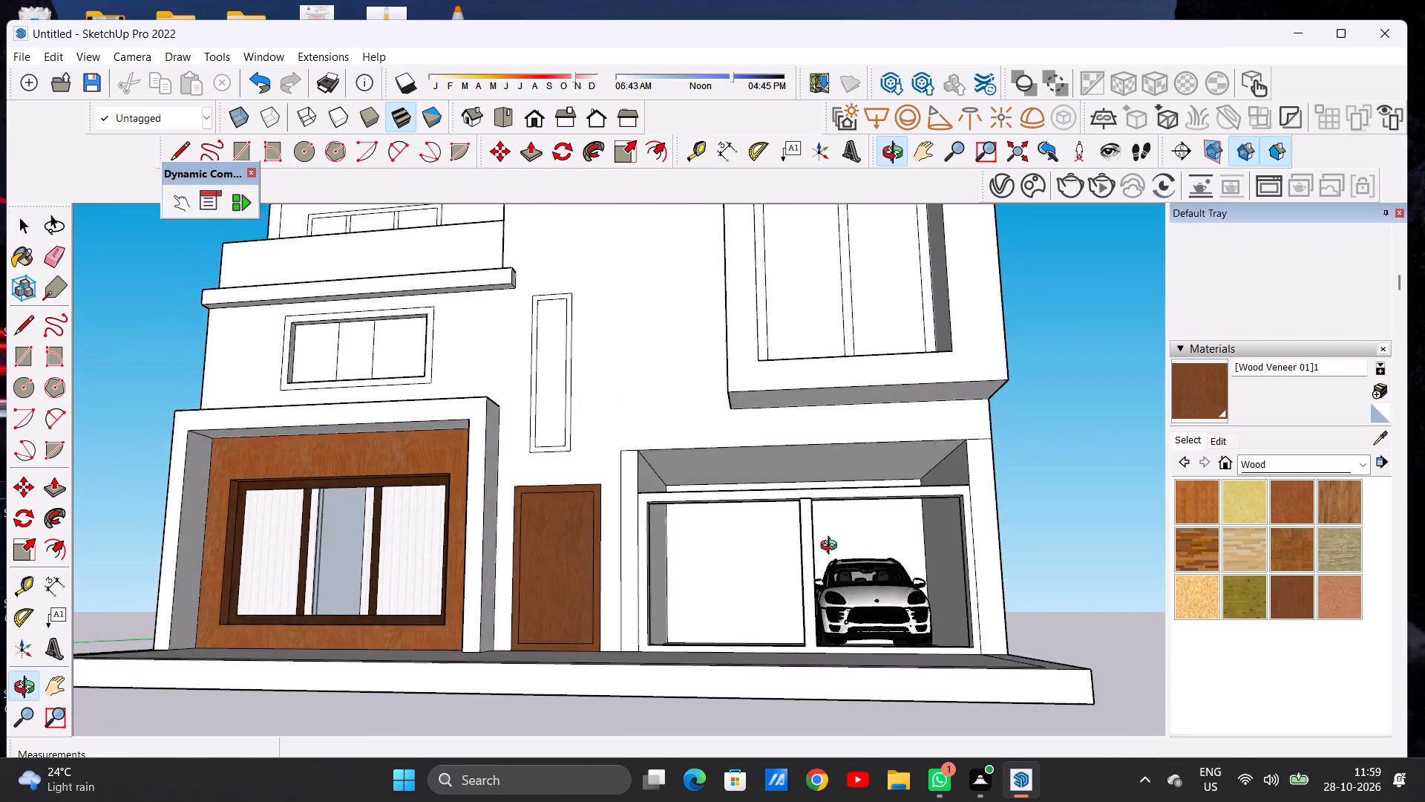
middle_click_drag(832, 547, 871, 624)
scroll(649, 611, "down", 3)
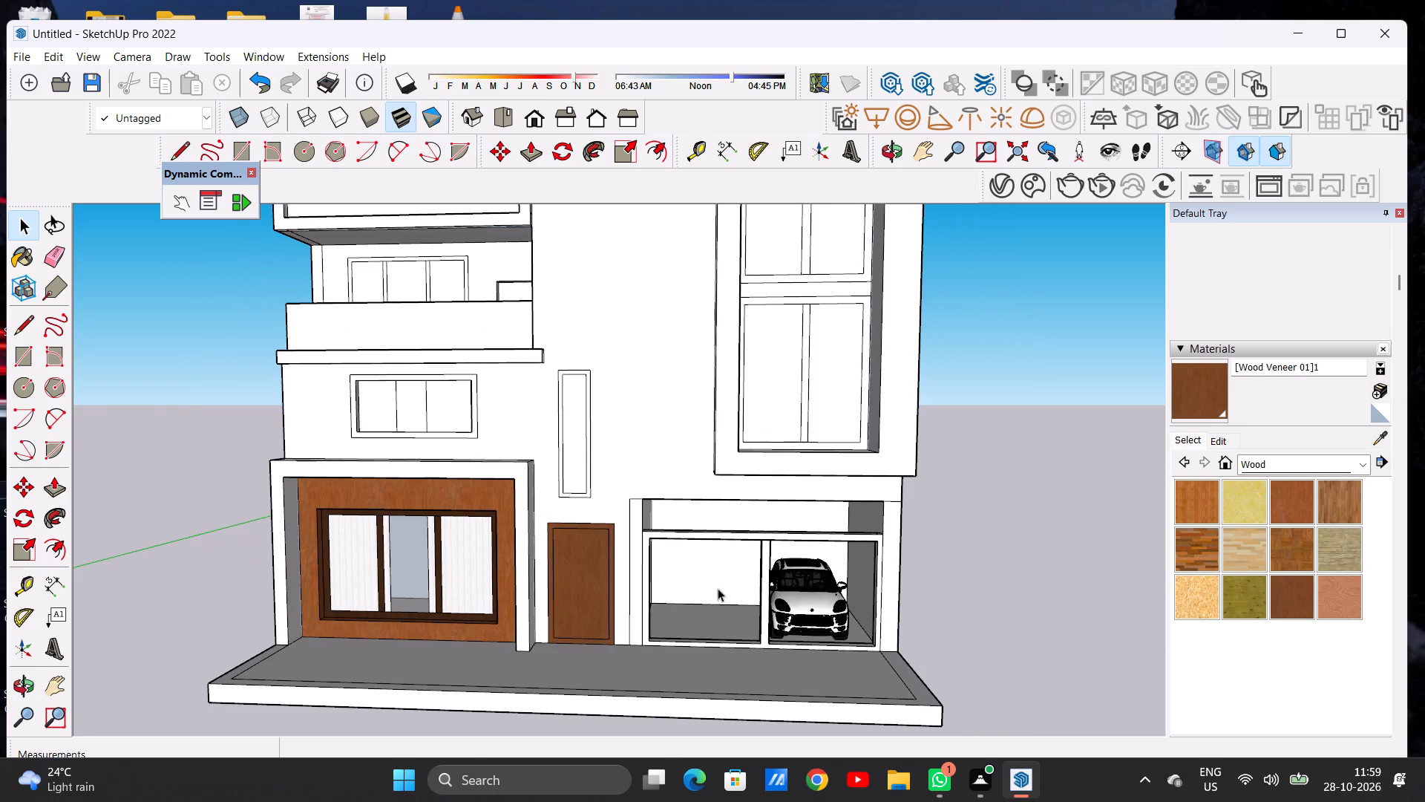
scroll(774, 562, "up", 6)
middle_click_drag(779, 589, 659, 593)
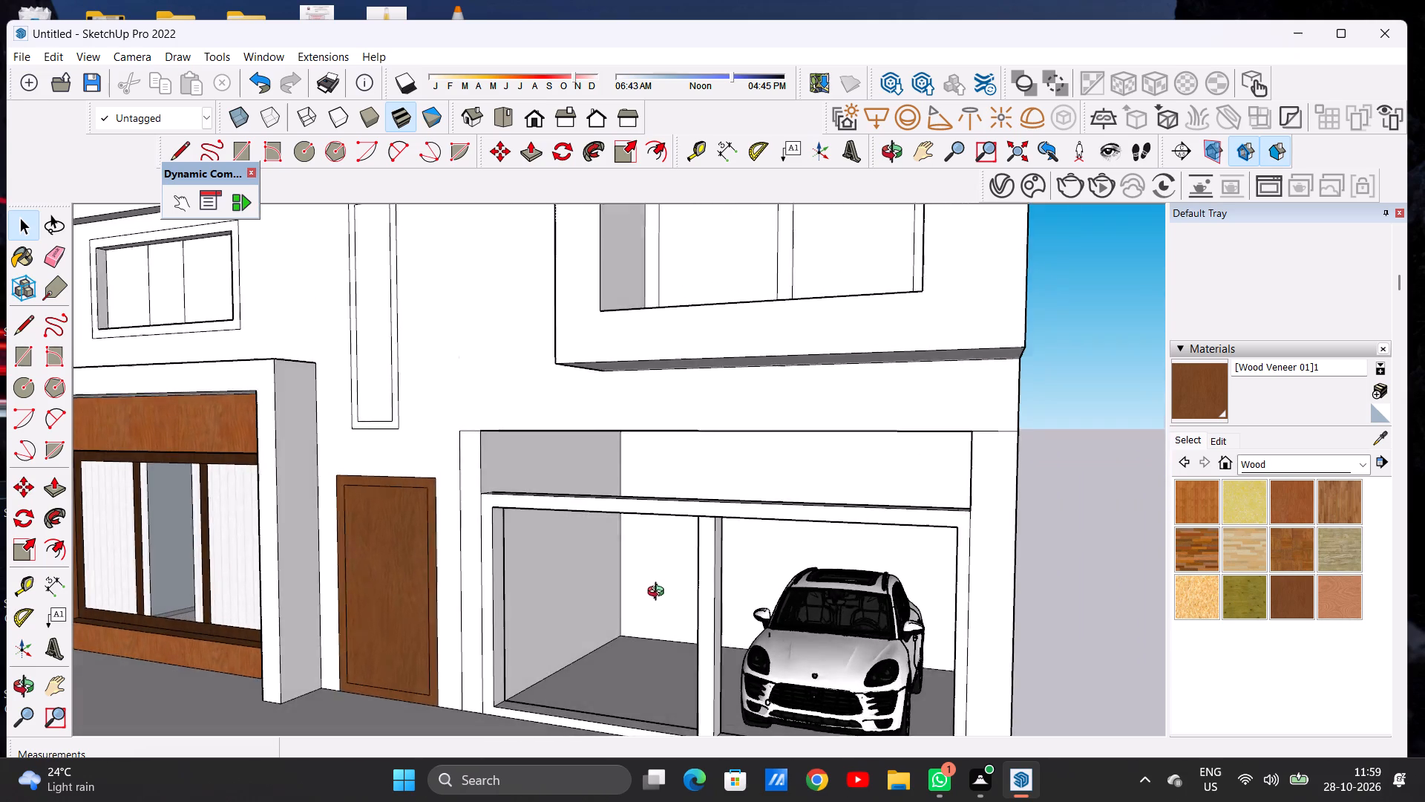
middle_click_drag(659, 593, 659, 627)
scroll(510, 526, "up", 3)
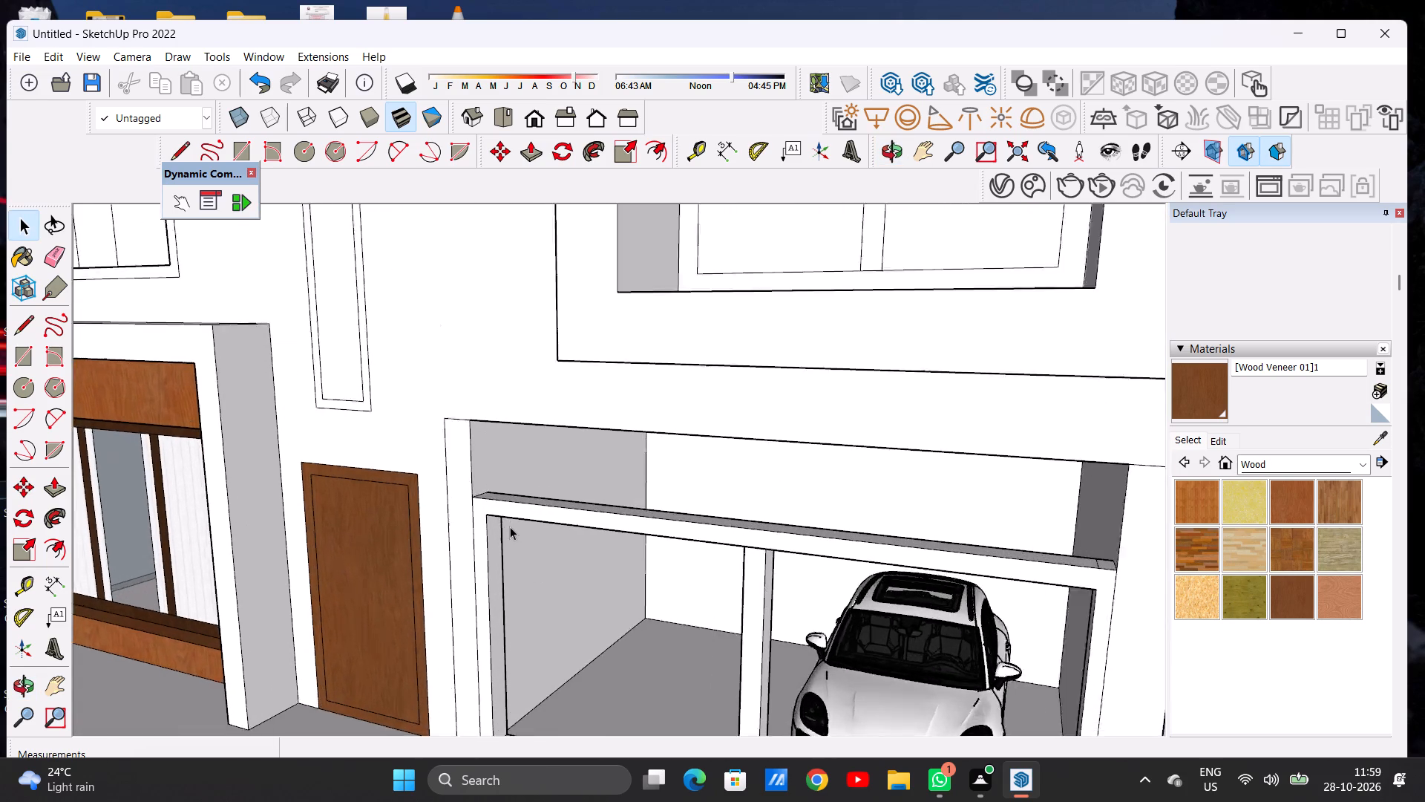
scroll(510, 526, "up", 4)
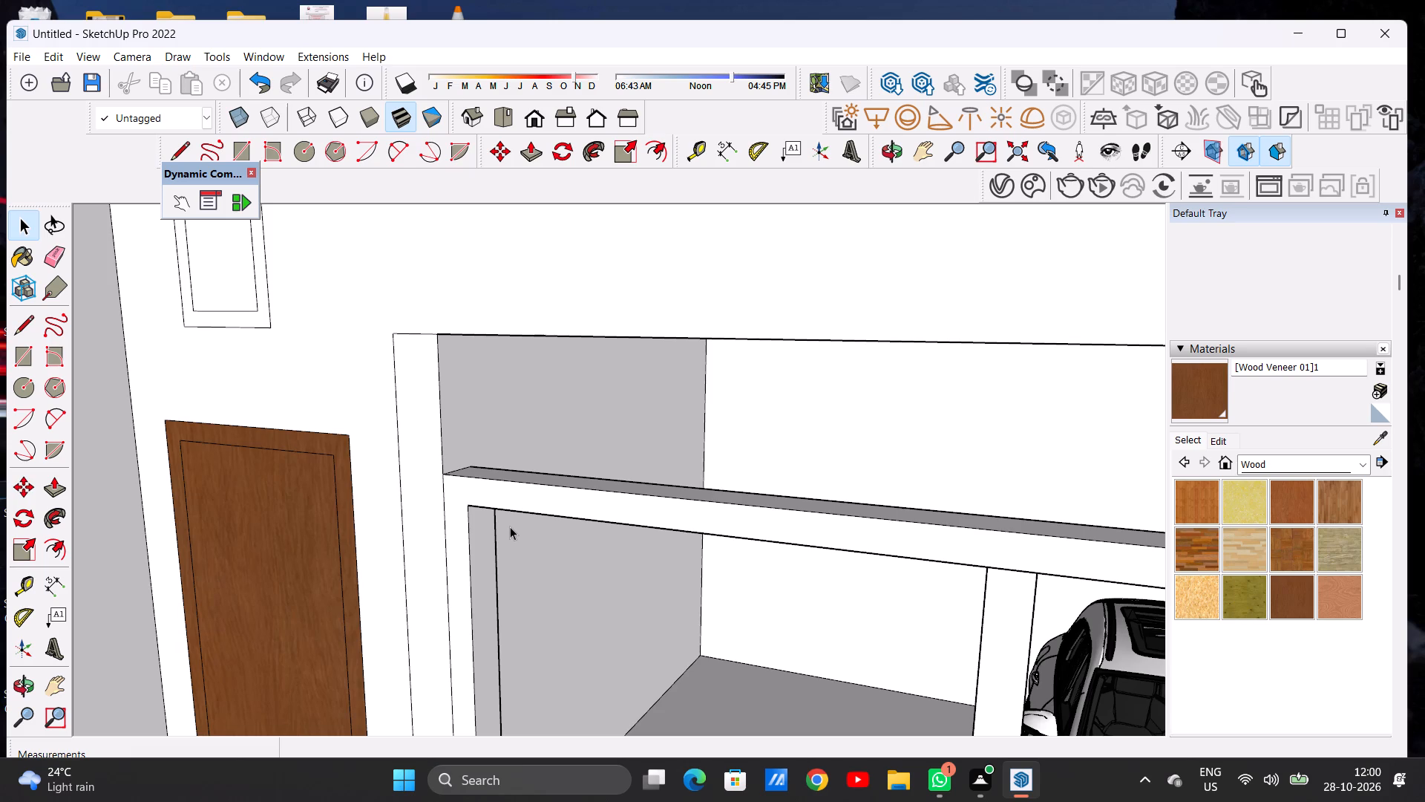
scroll(510, 526, "down", 8)
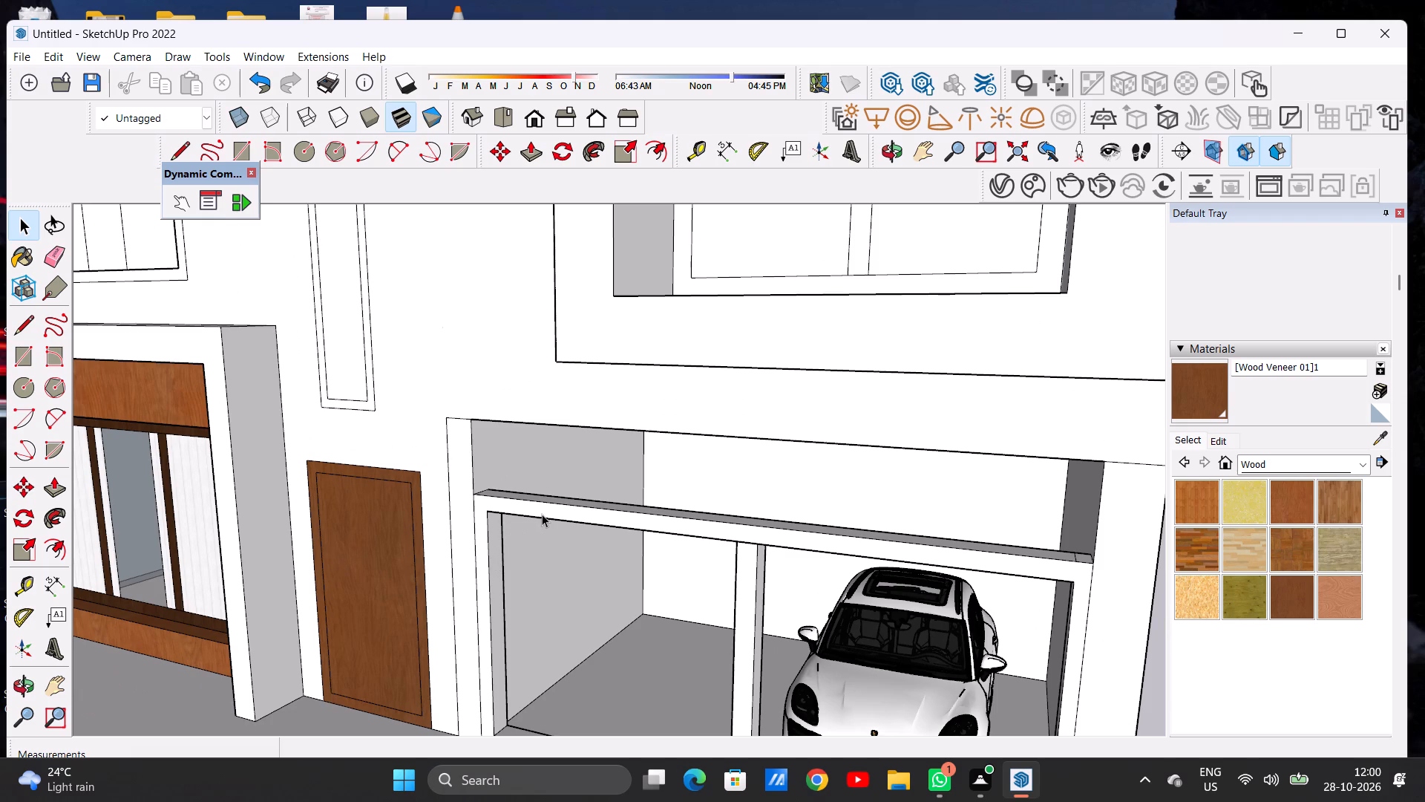
scroll(464, 525, "down", 5)
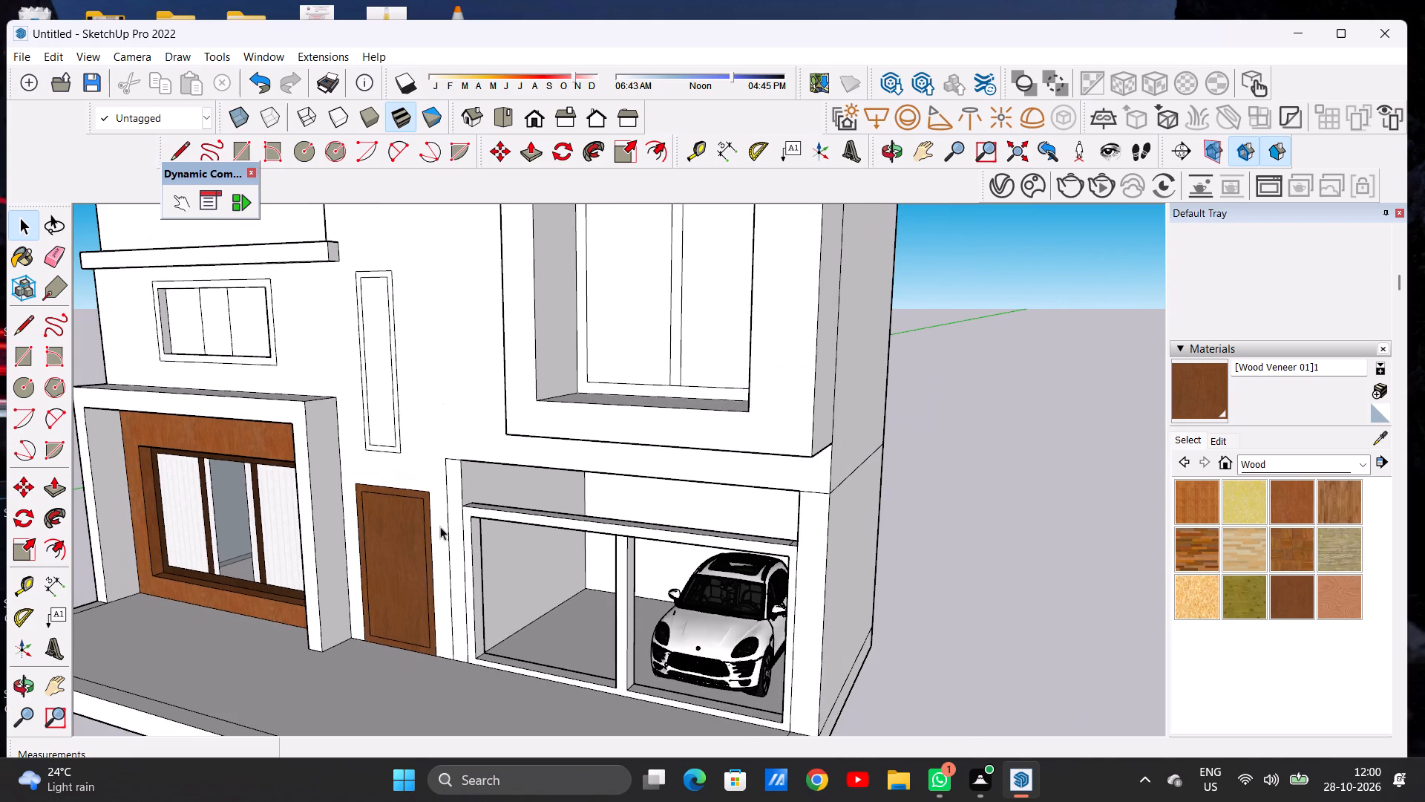
scroll(485, 554, "up", 5)
middle_click_drag(484, 562, 506, 528)
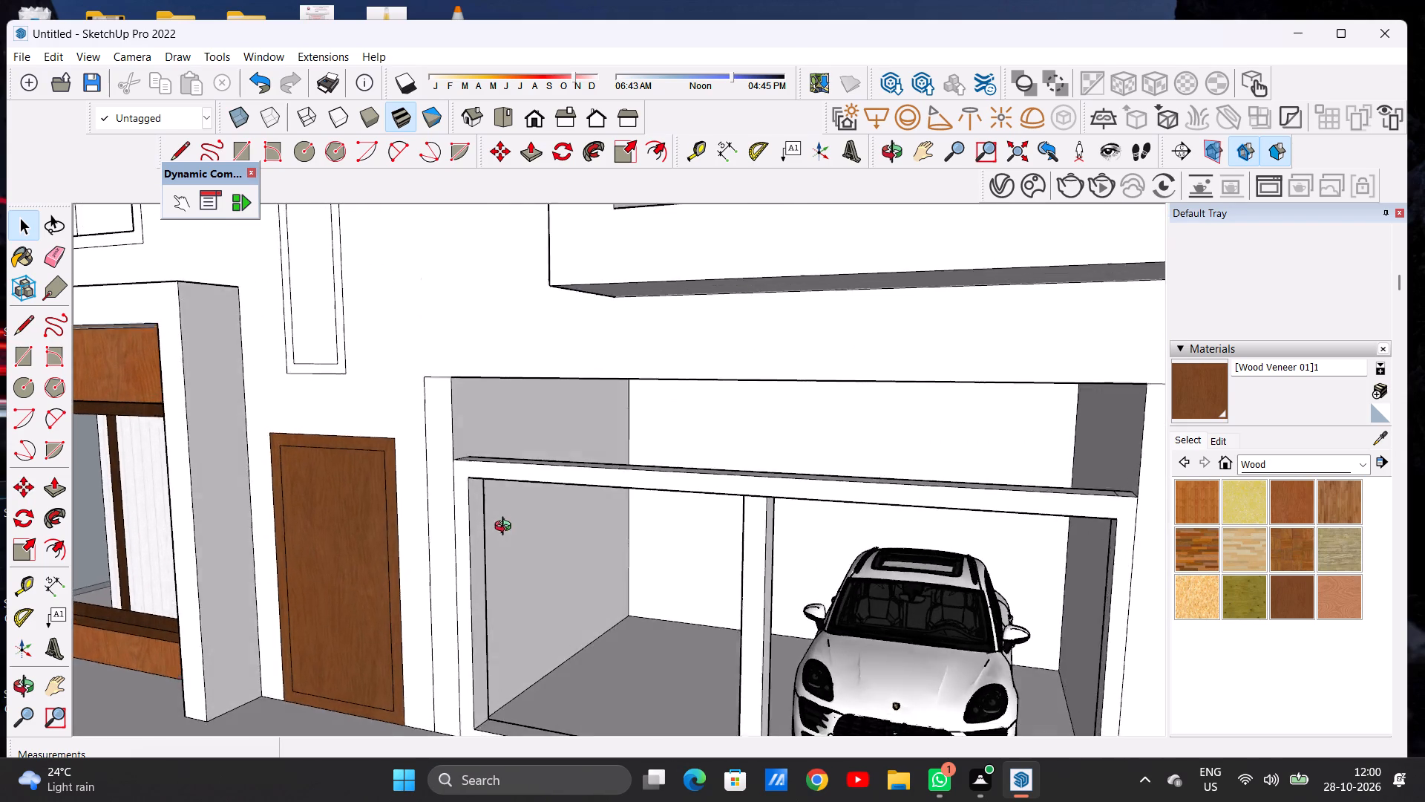
middle_click_drag(506, 528, 461, 500)
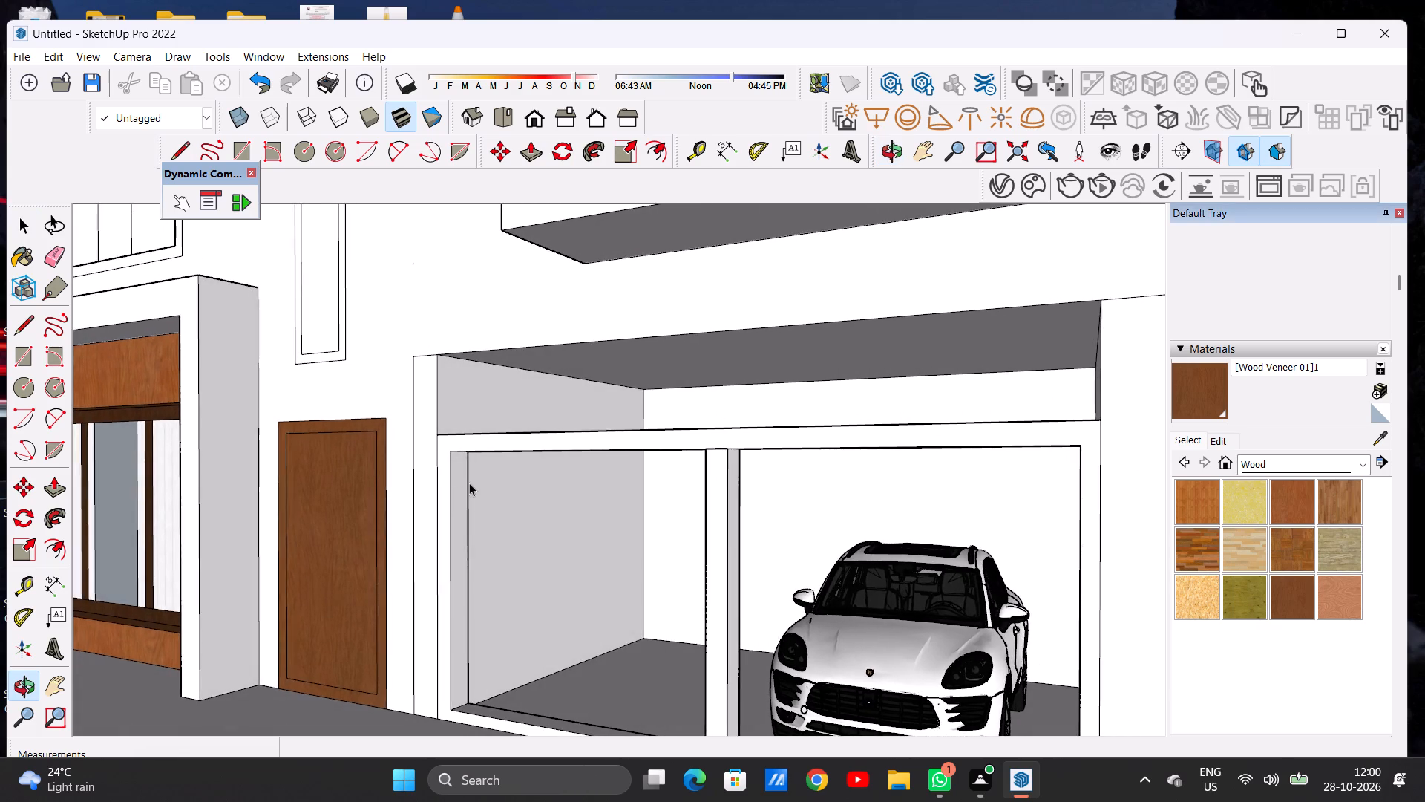
Draw a small circle on the inner face of the carport frame's end post nearest the door, just below the top beam.
scroll(465, 484, "up", 11)
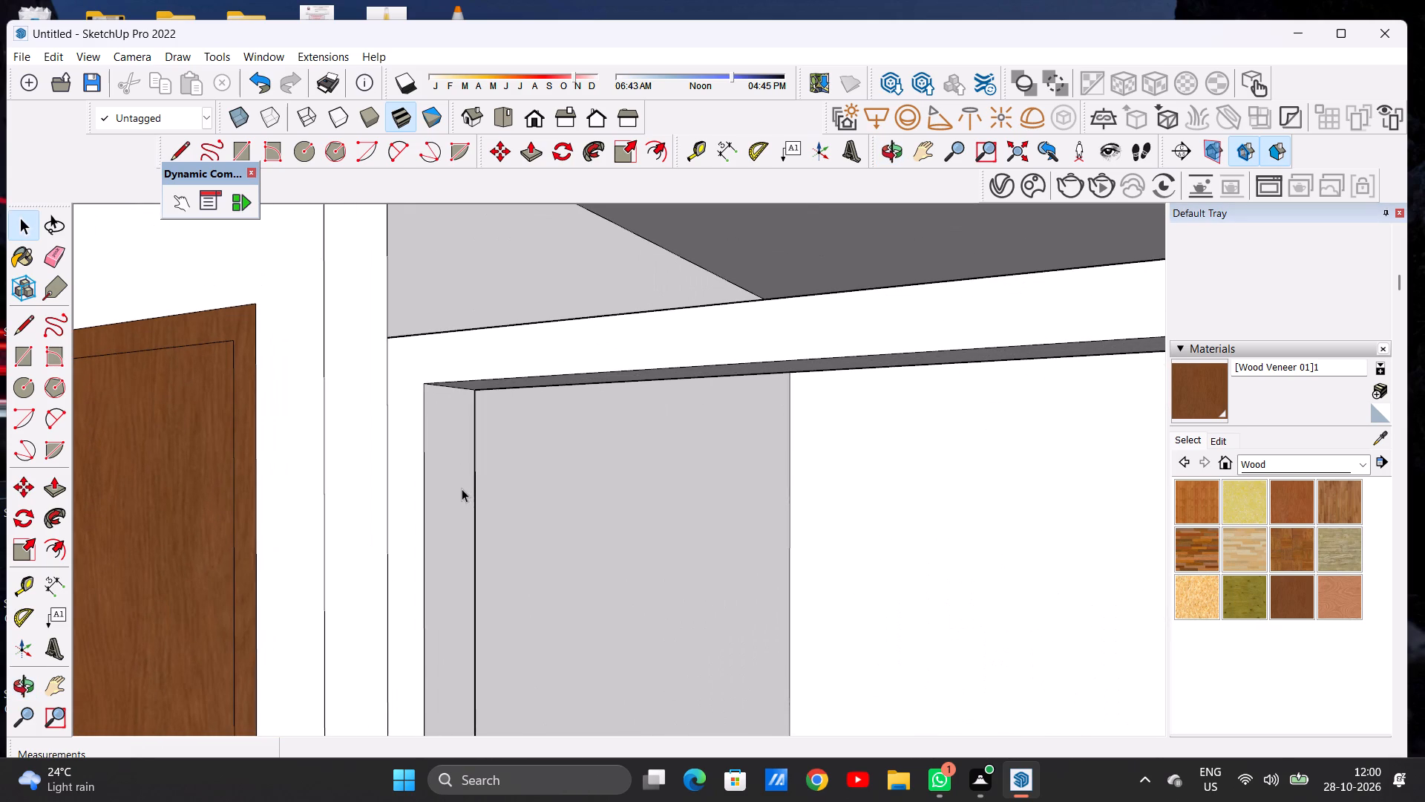
key("c")
scroll(456, 443, "up", 2)
scroll(456, 443, "down", 1)
scroll(456, 443, "up", 2)
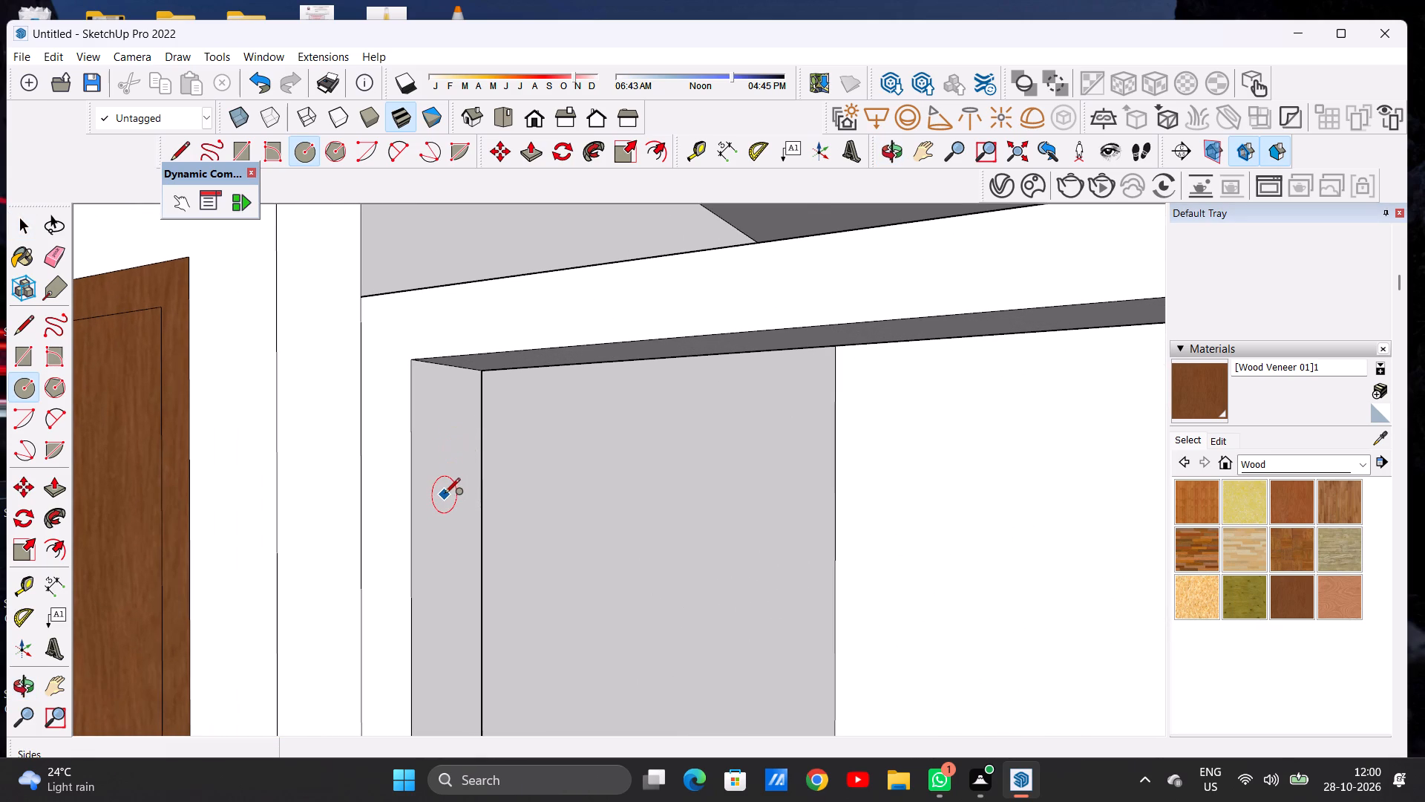
left_click(444, 493)
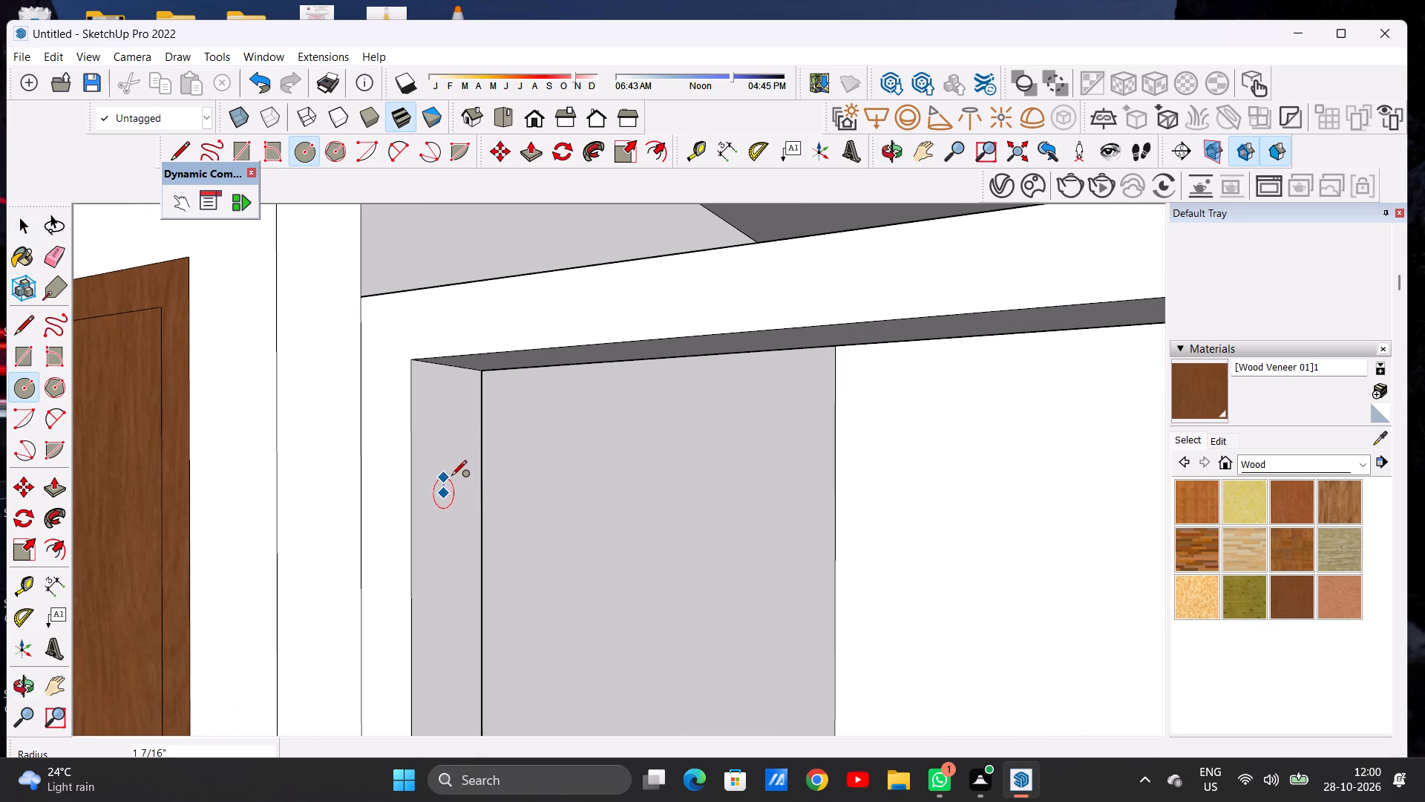
left_click(451, 474)
key("space")
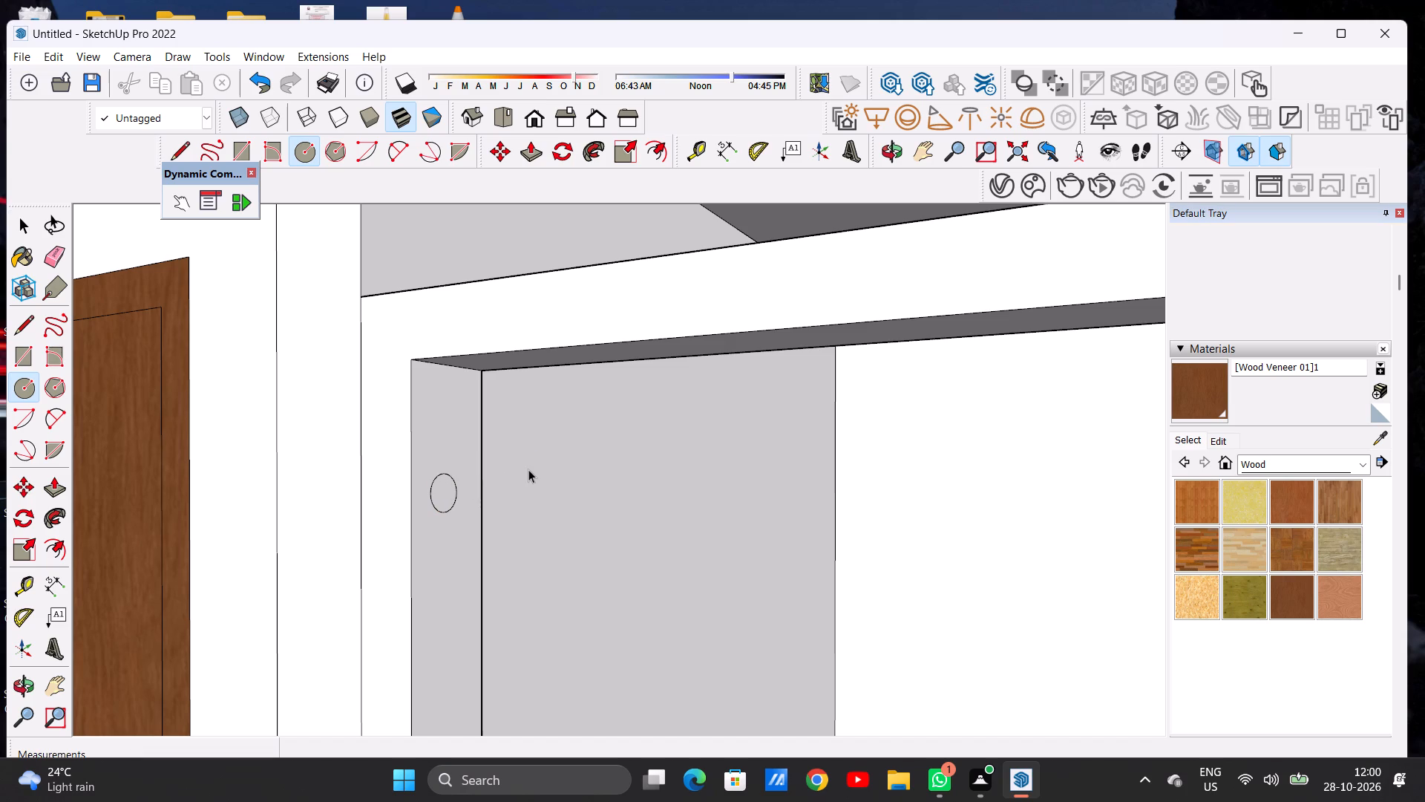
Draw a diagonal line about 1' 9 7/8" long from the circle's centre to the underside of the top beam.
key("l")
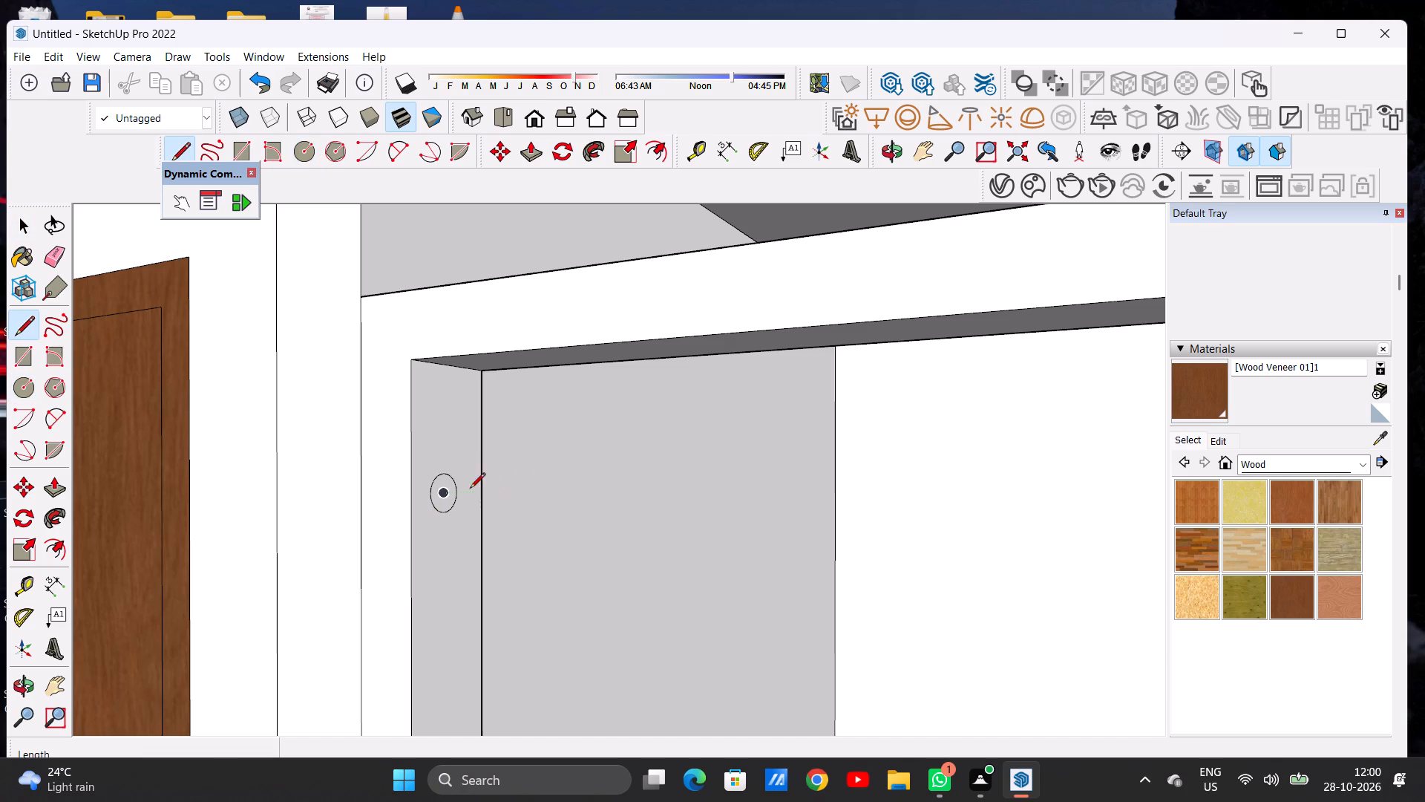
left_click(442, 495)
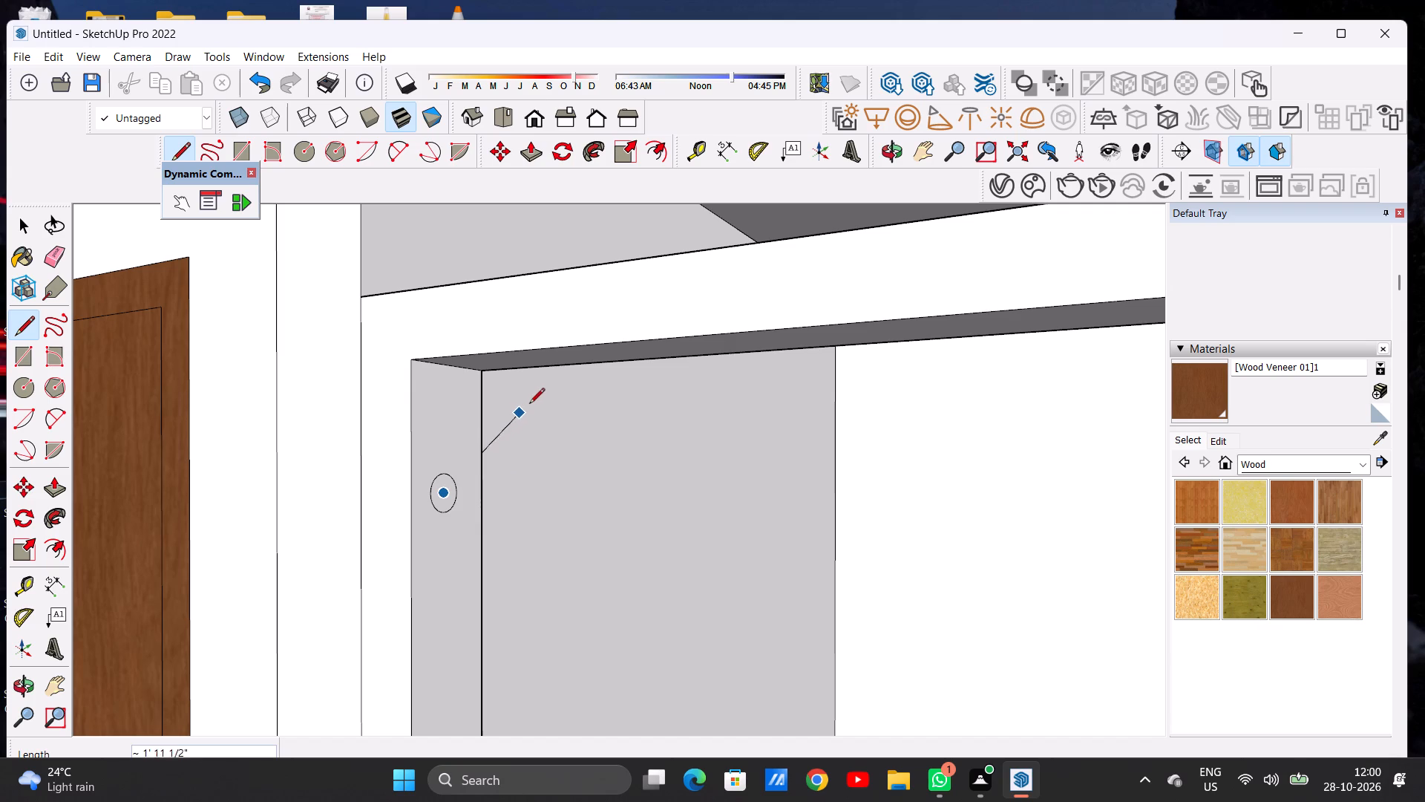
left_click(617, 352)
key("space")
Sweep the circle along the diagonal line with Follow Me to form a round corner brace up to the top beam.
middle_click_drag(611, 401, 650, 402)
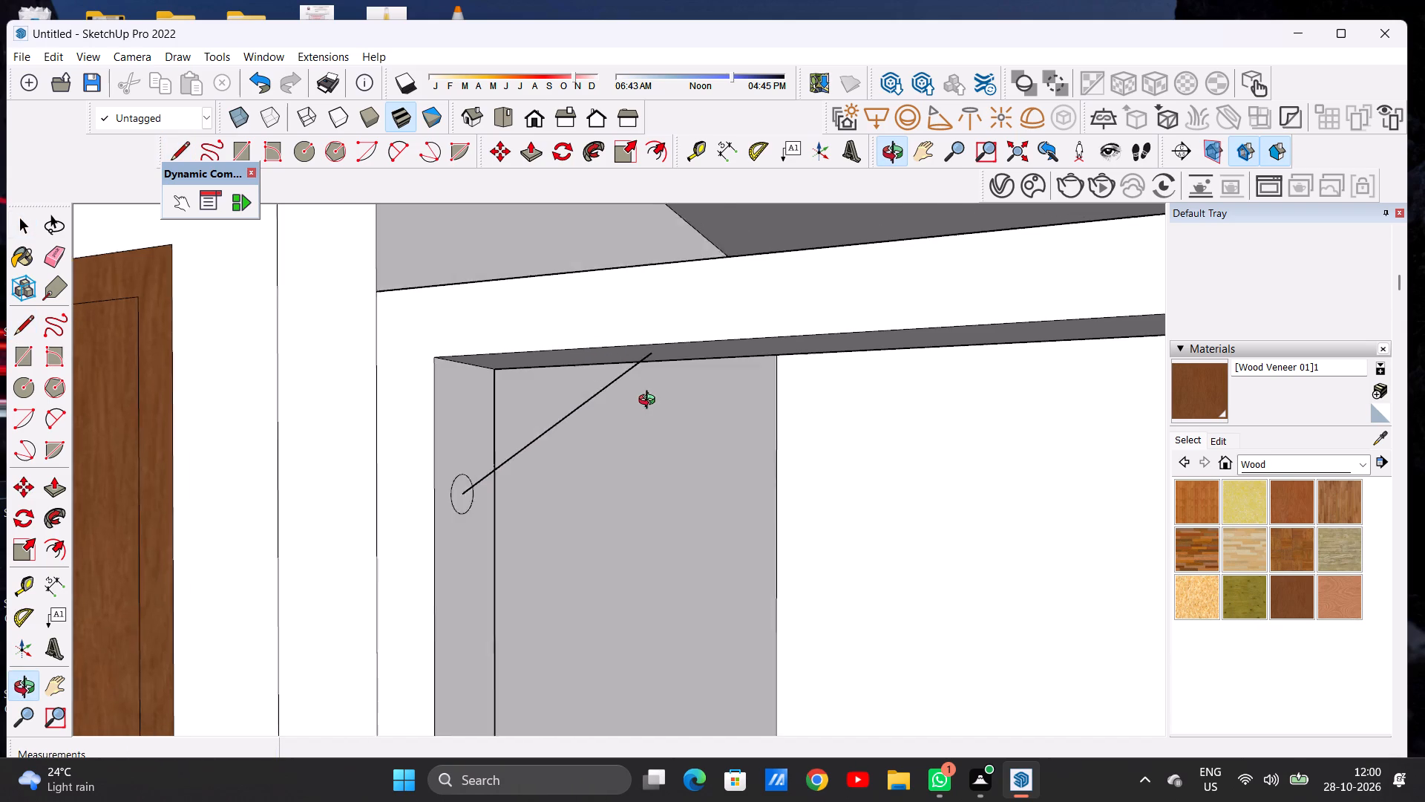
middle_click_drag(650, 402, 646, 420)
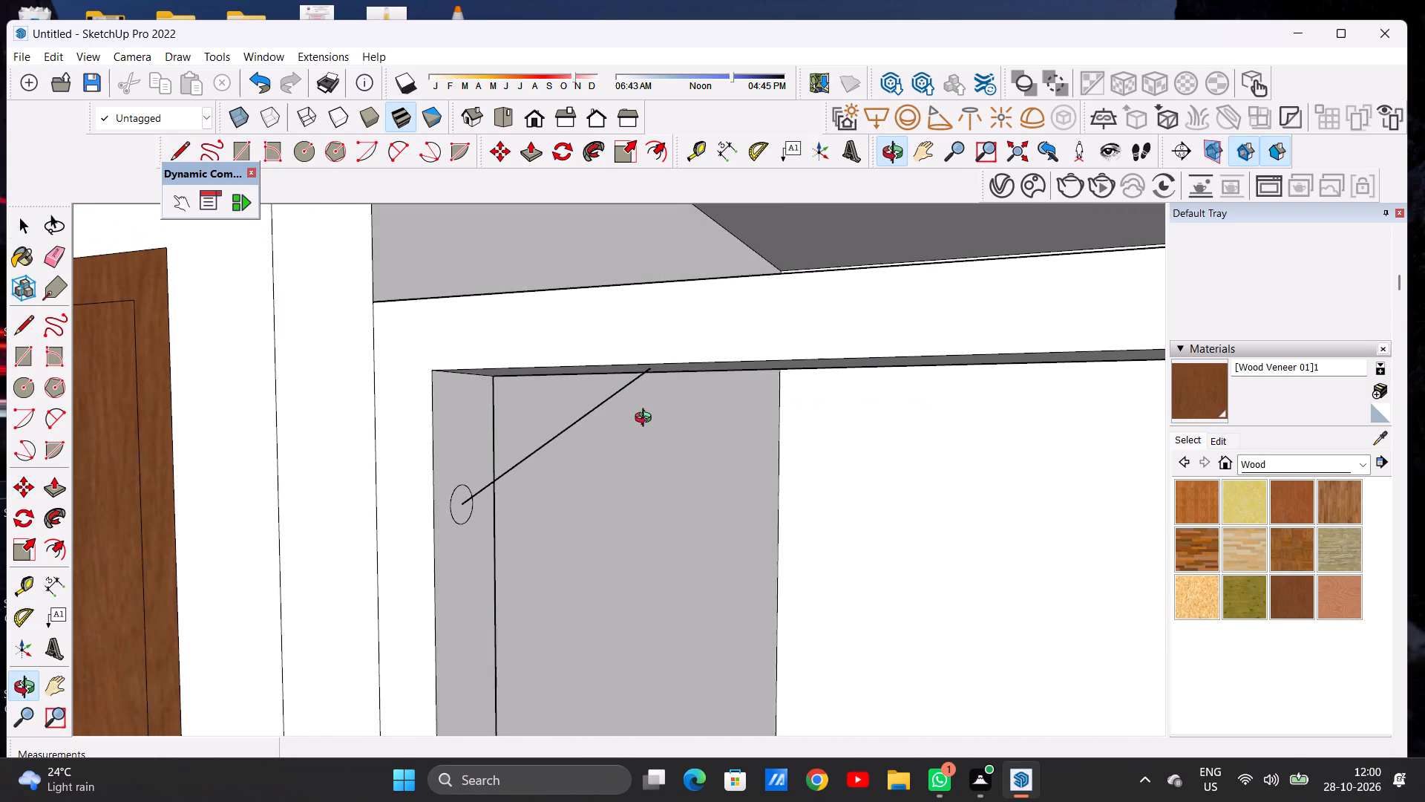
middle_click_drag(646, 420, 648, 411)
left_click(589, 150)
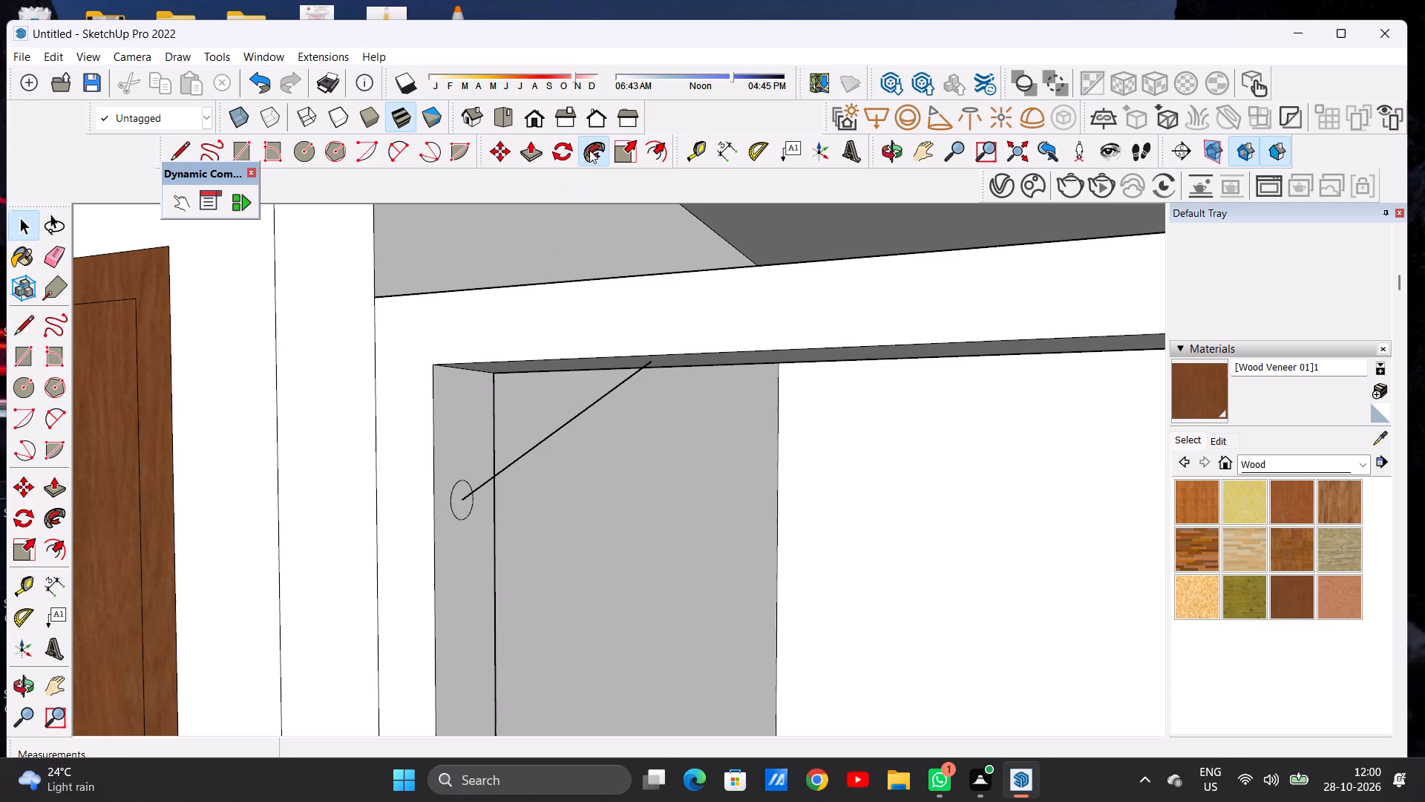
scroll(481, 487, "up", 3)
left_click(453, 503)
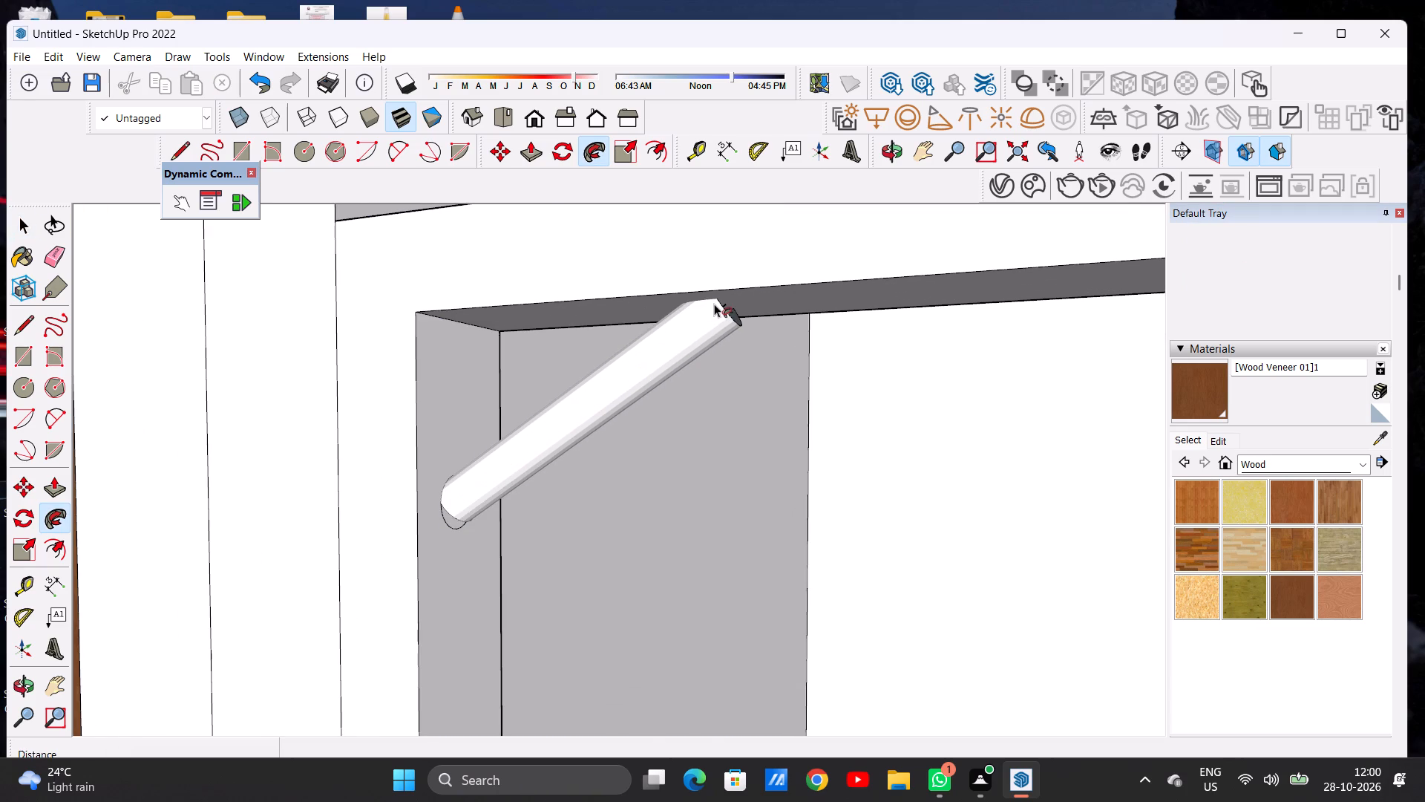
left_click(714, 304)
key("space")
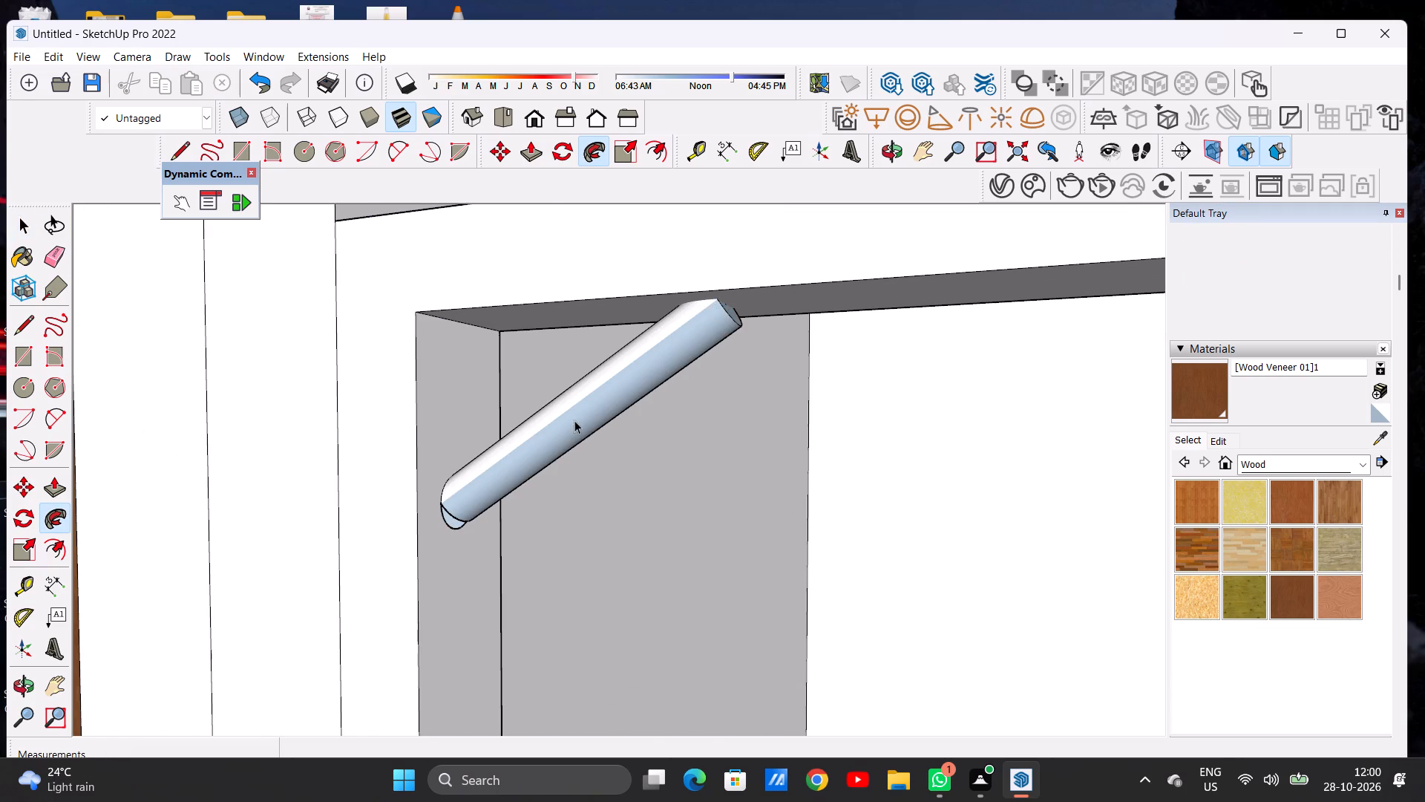
Examine the round corner brace's ends up close and its fit in the carport frame from several angles.
scroll(507, 423, "down", 8)
middle_click_drag(523, 434, 603, 454)
scroll(488, 456, "up", 1)
scroll(488, 456, "down", 2)
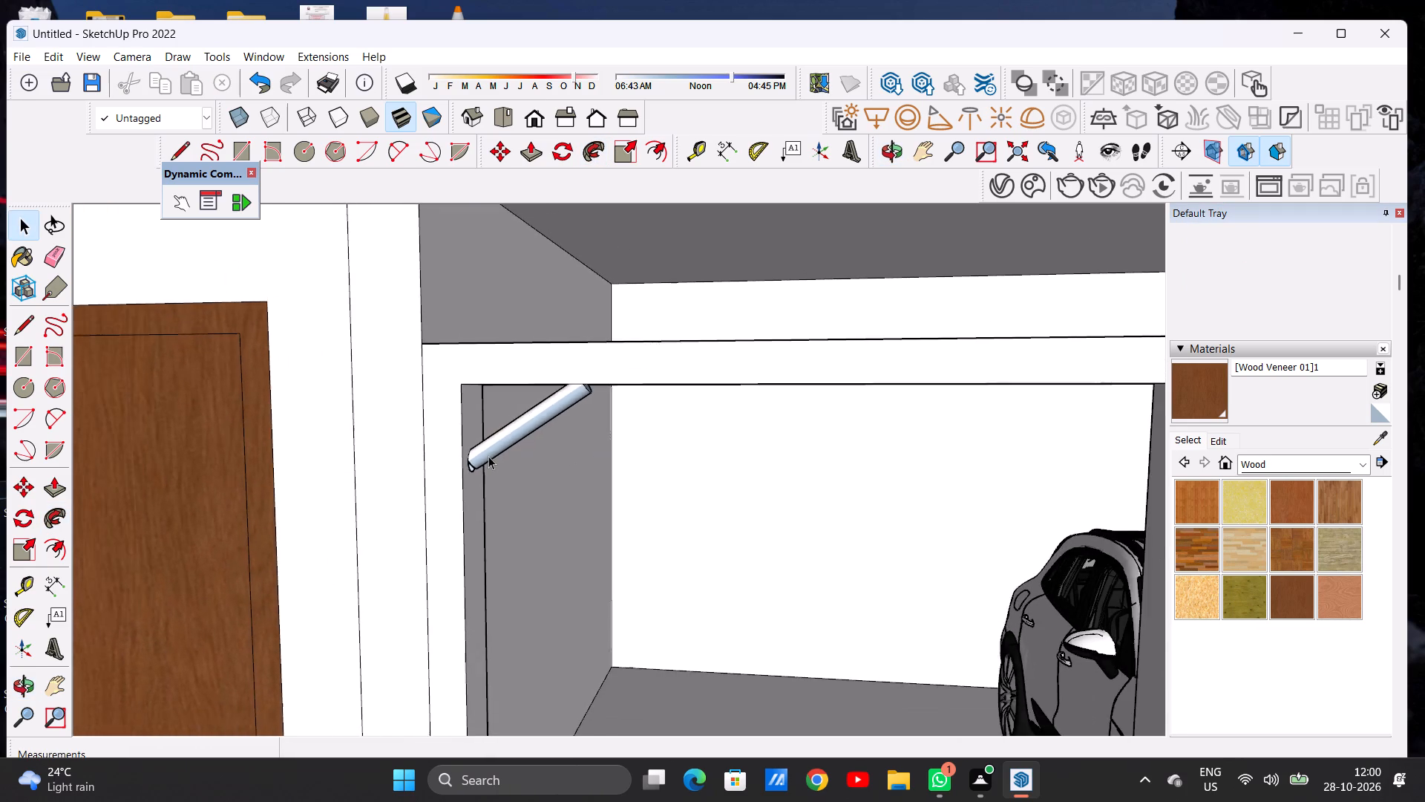
scroll(499, 422, "down", 3)
scroll(499, 422, "up", 1)
scroll(499, 422, "down", 2)
scroll(493, 420, "up", 1)
scroll(493, 420, "down", 17)
scroll(514, 429, "up", 3)
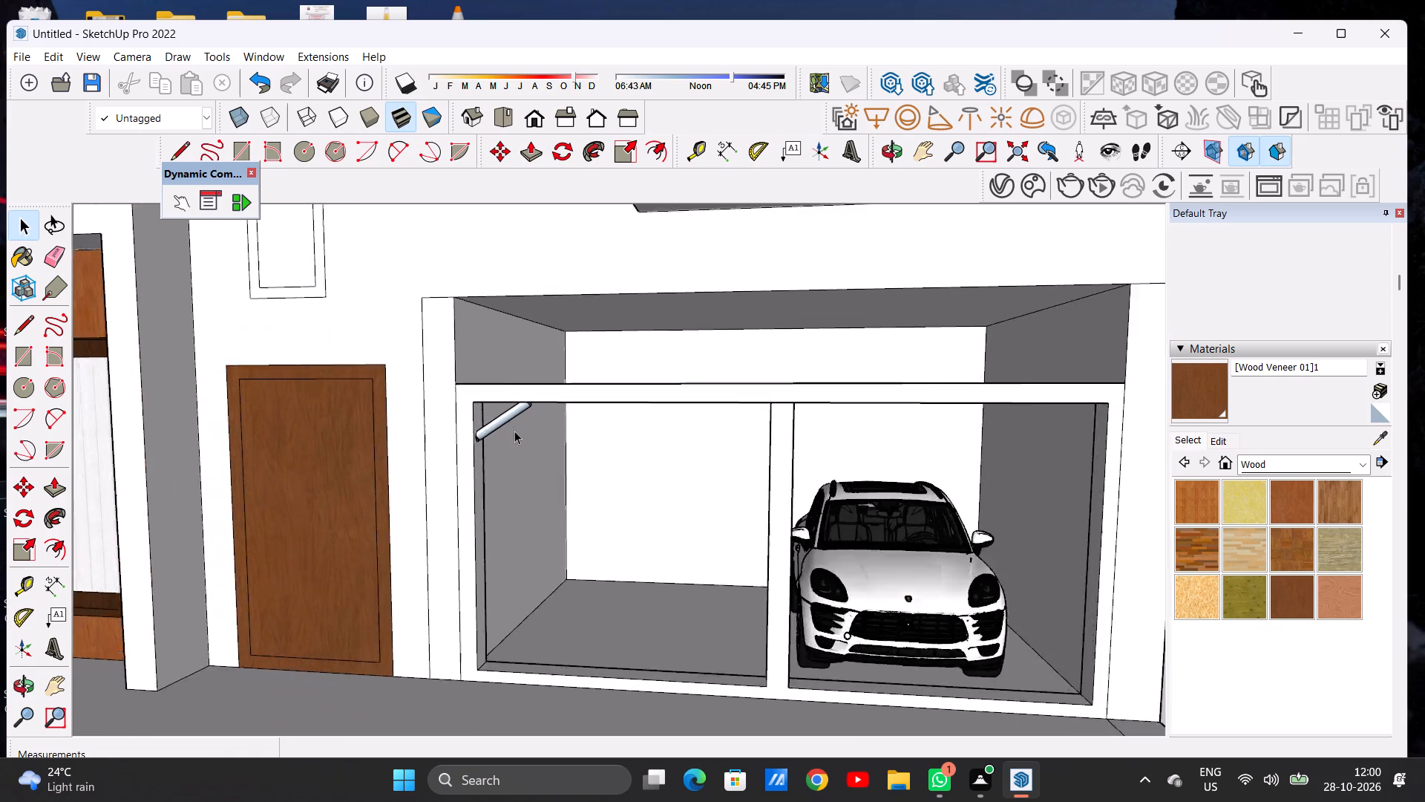
scroll(514, 431, "up", 7)
middle_click_drag(517, 421, 434, 401)
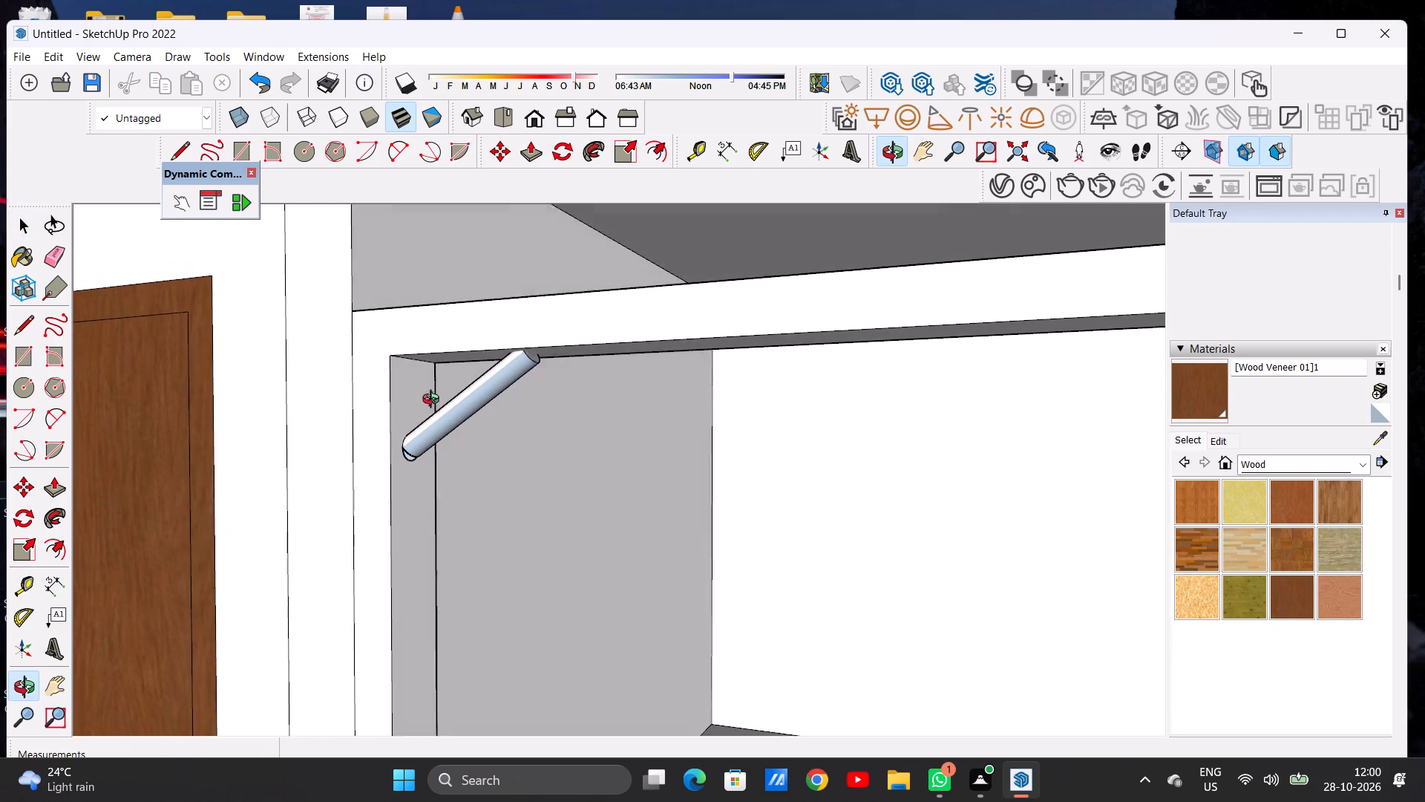
middle_click_drag(434, 401, 422, 419)
scroll(502, 387, "up", 6)
middle_click_drag(526, 359, 473, 359)
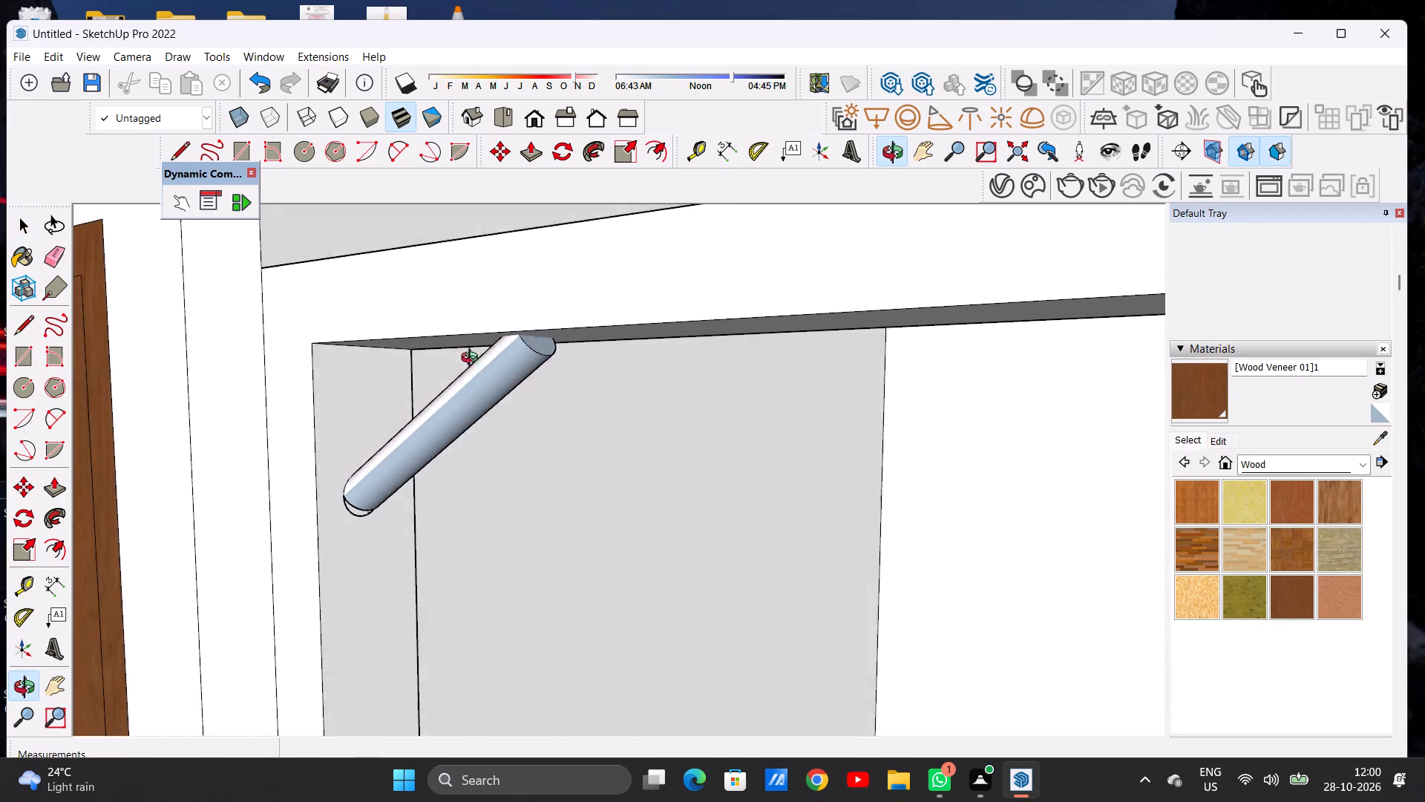
middle_click_drag(473, 359, 412, 383)
scroll(571, 342, "up", 2)
scroll(571, 342, "down", 1)
scroll(570, 342, "up", 6)
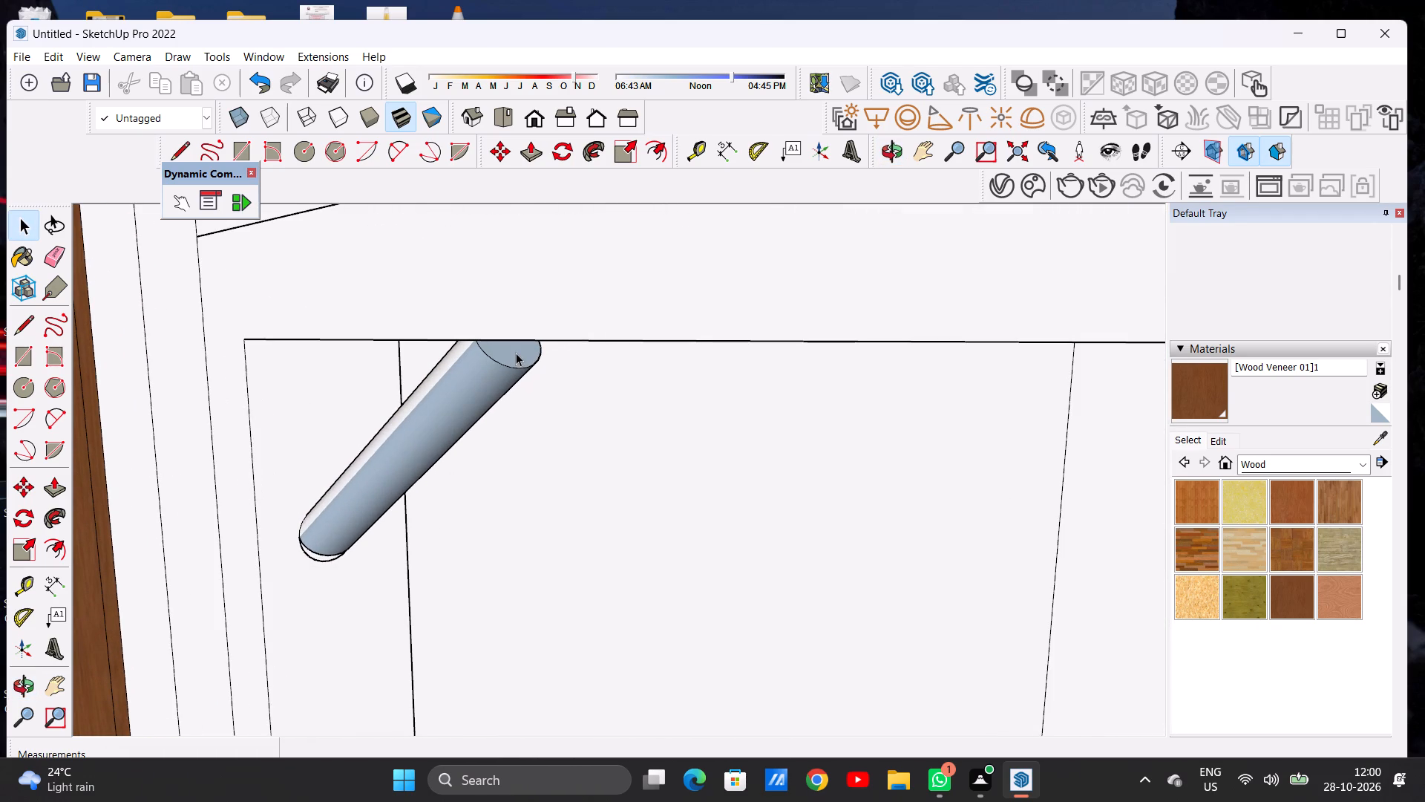
left_click(516, 353)
left_click(481, 389)
key("space")
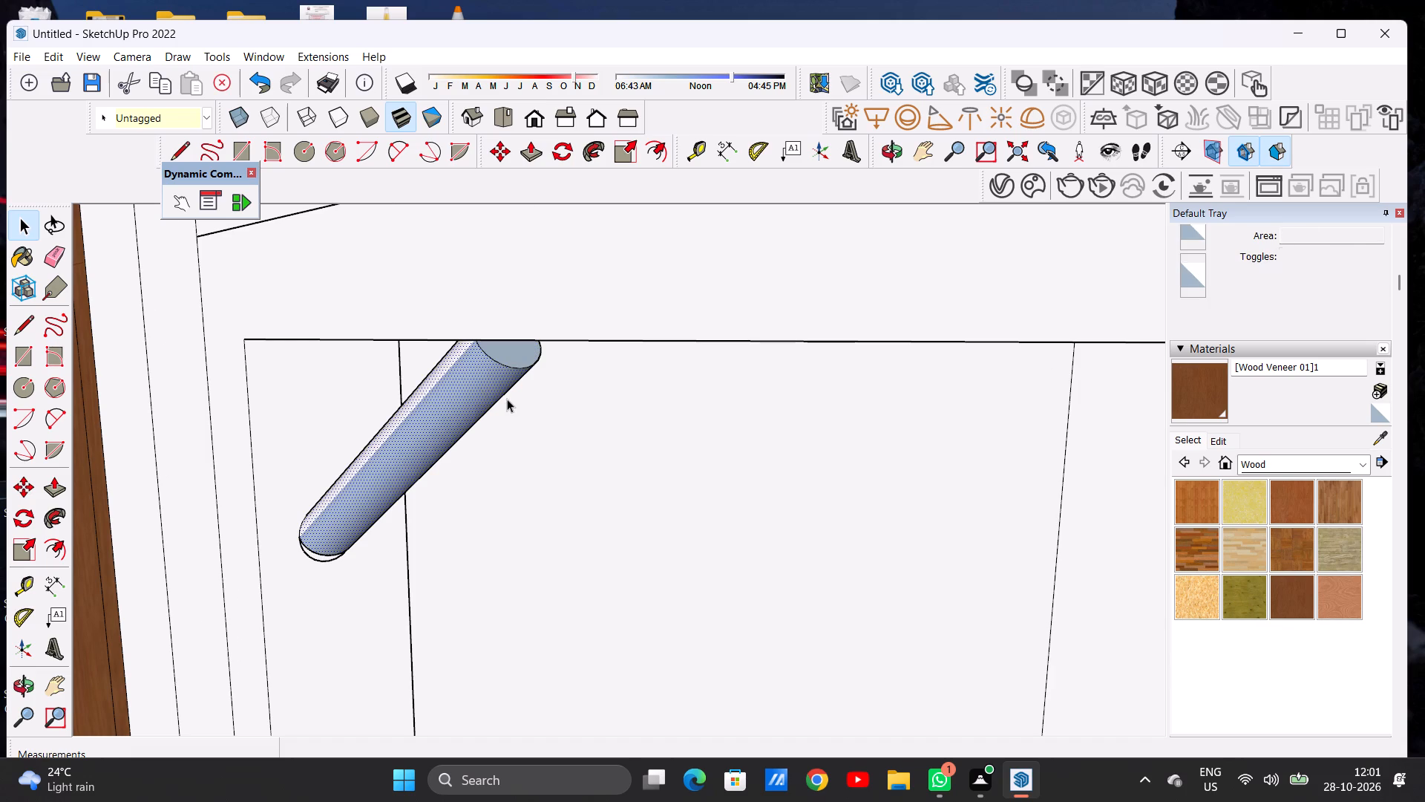
scroll(507, 399, "down", 5)
scroll(507, 399, "up", 1)
scroll(507, 399, "down", 20)
scroll(512, 434, "down", 5)
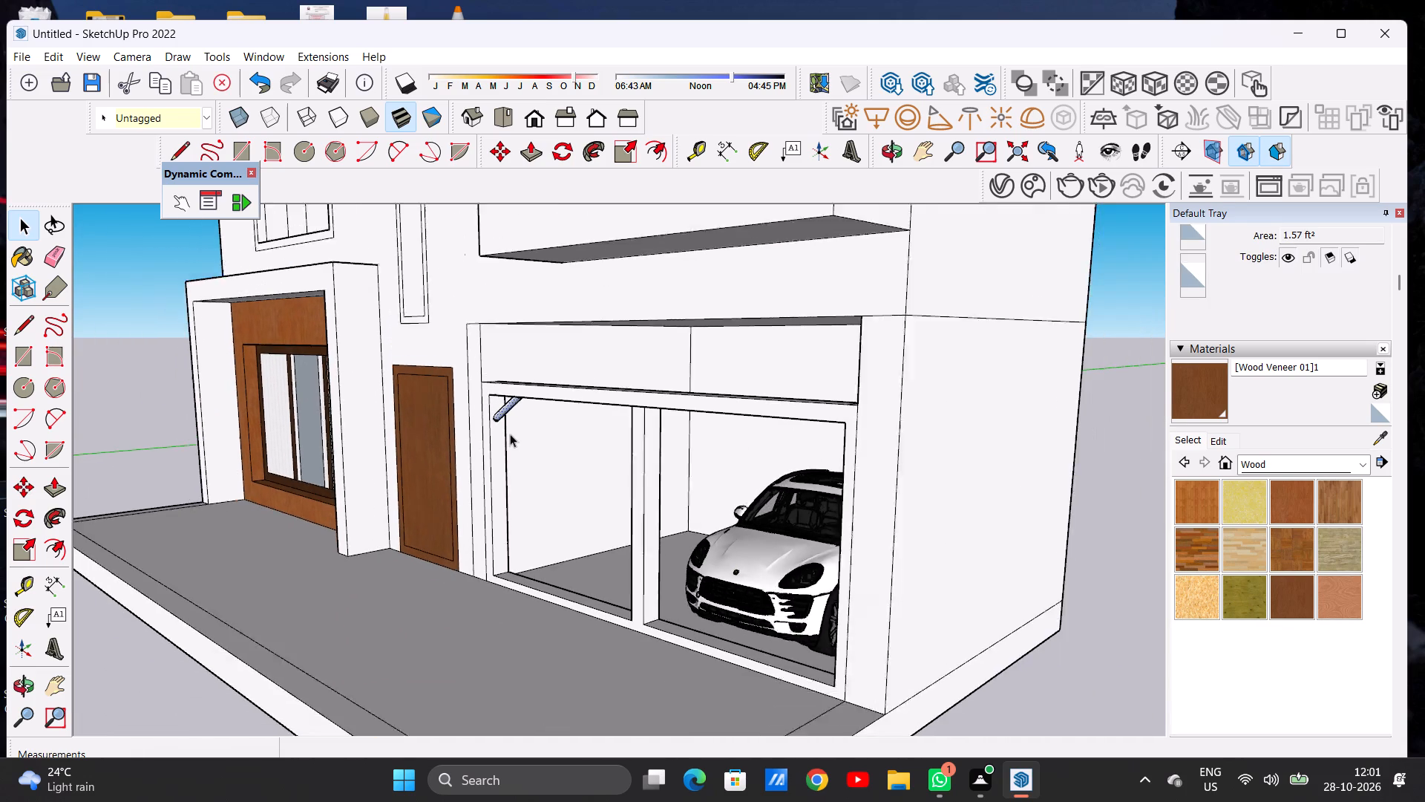
middle_click_drag(495, 434, 612, 411)
scroll(539, 401, "up", 11)
scroll(540, 401, "down", 1)
scroll(540, 401, "up", 1)
scroll(540, 401, "down", 1)
scroll(540, 401, "up", 1)
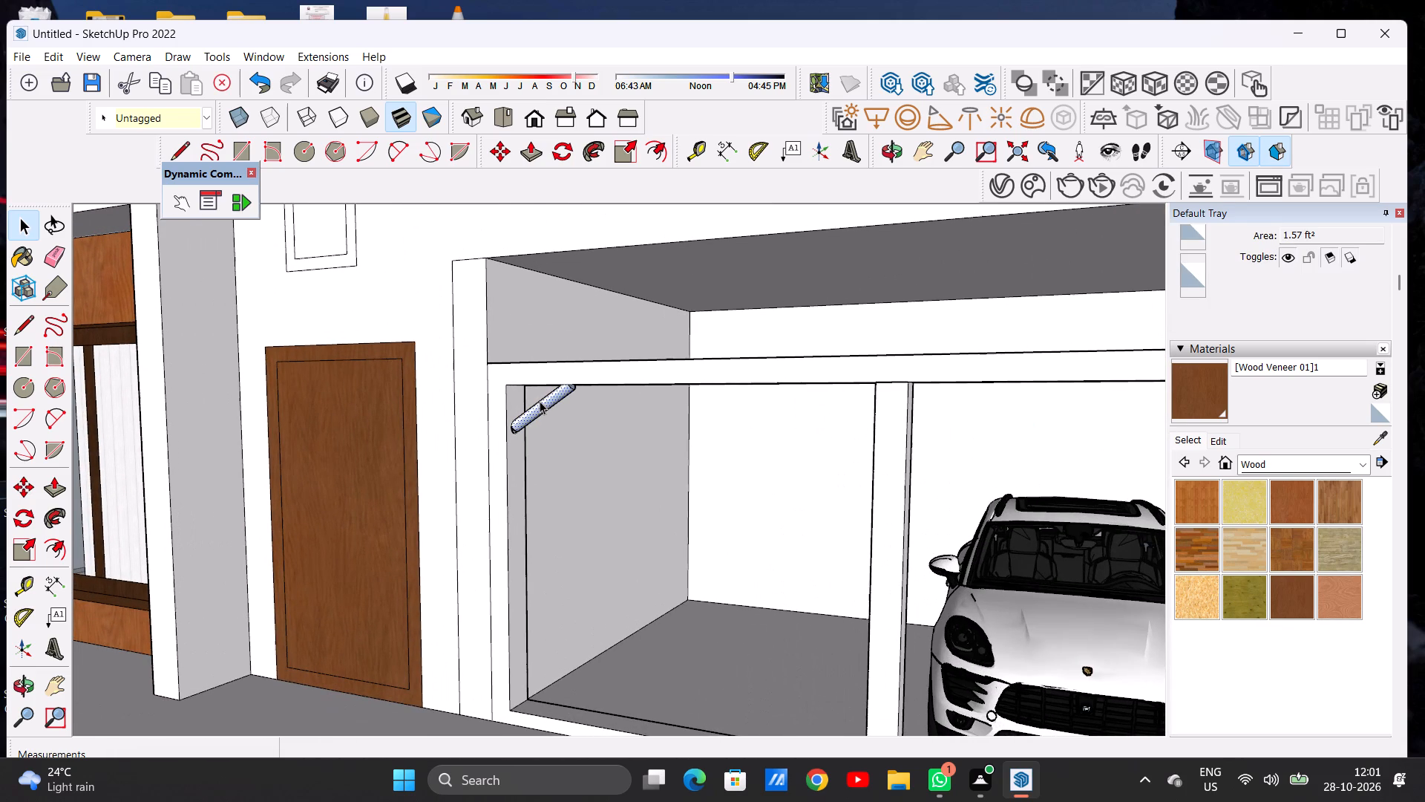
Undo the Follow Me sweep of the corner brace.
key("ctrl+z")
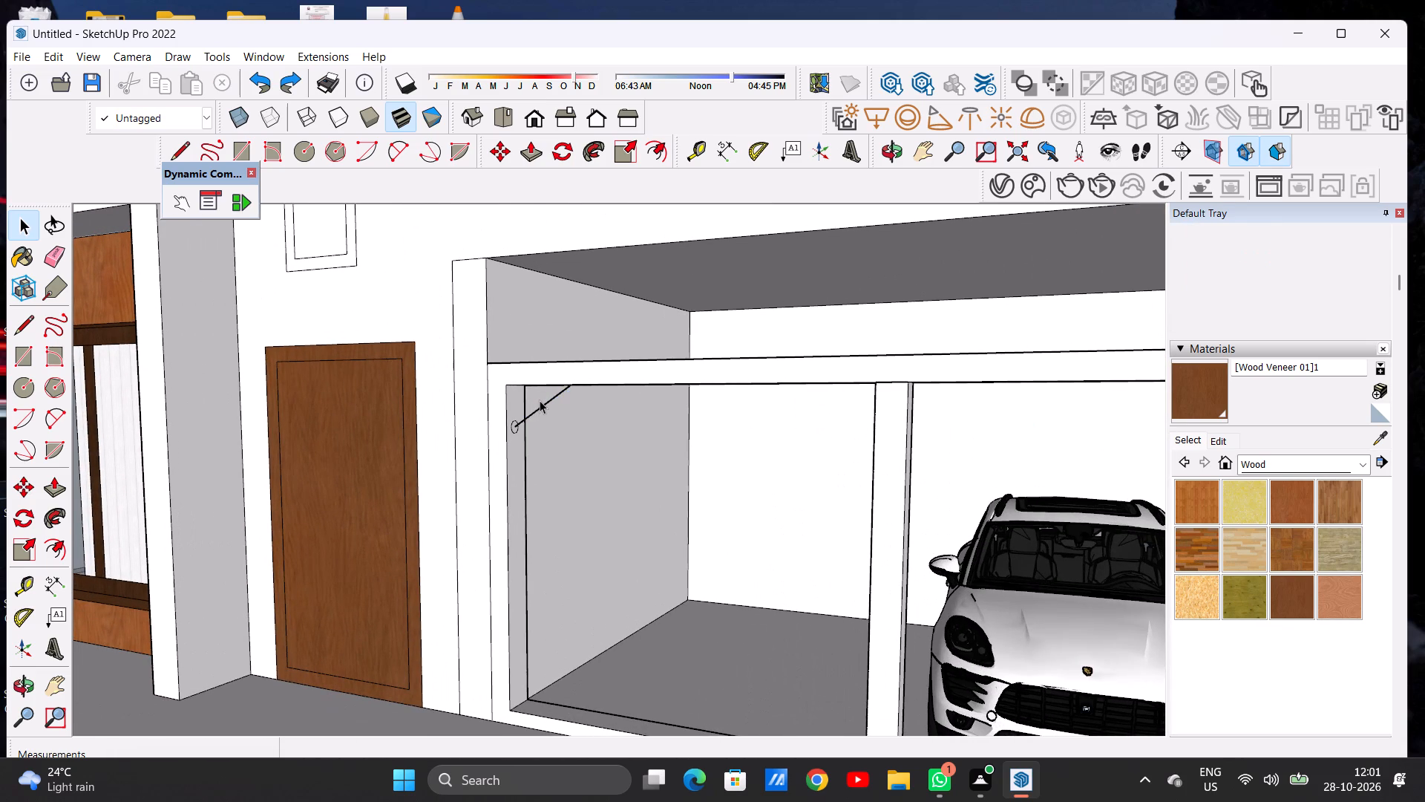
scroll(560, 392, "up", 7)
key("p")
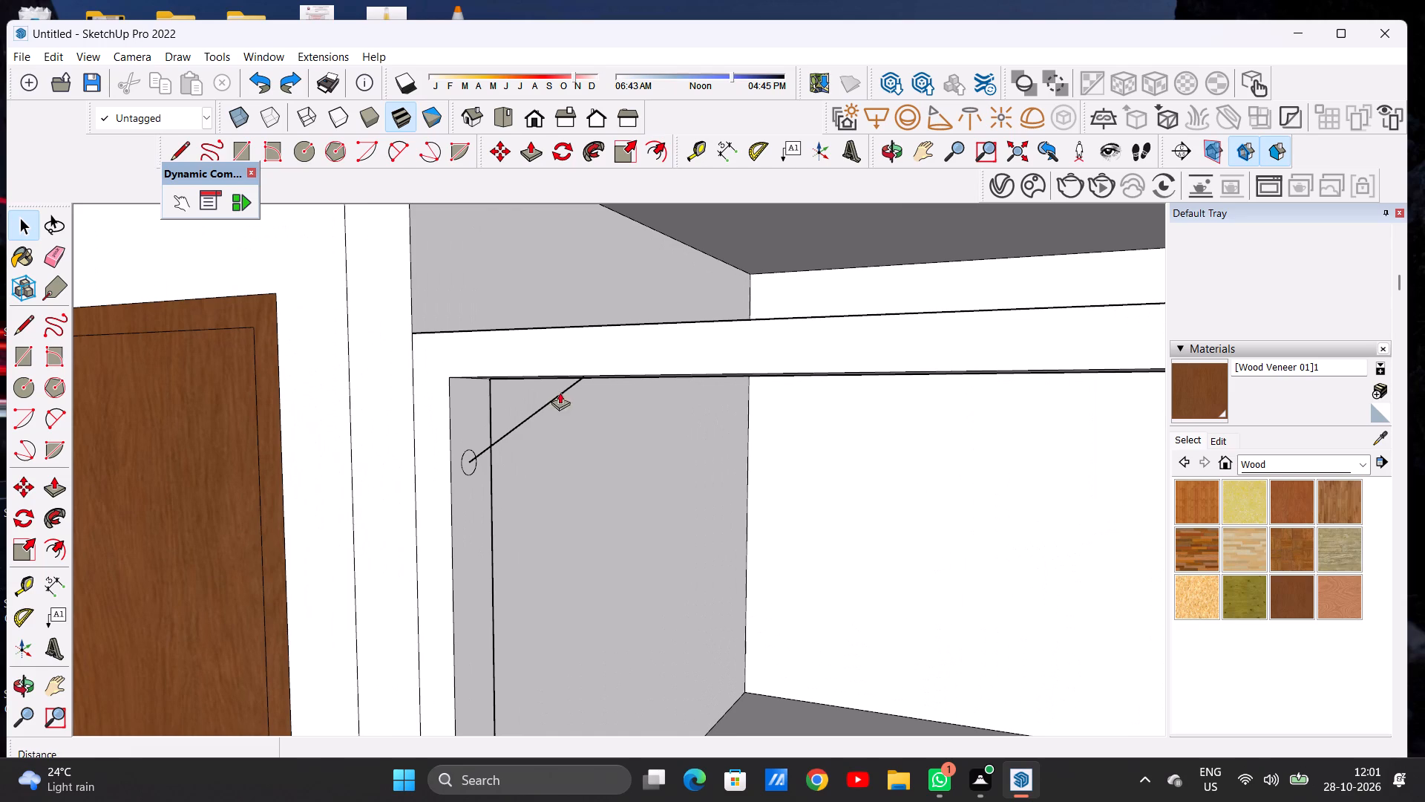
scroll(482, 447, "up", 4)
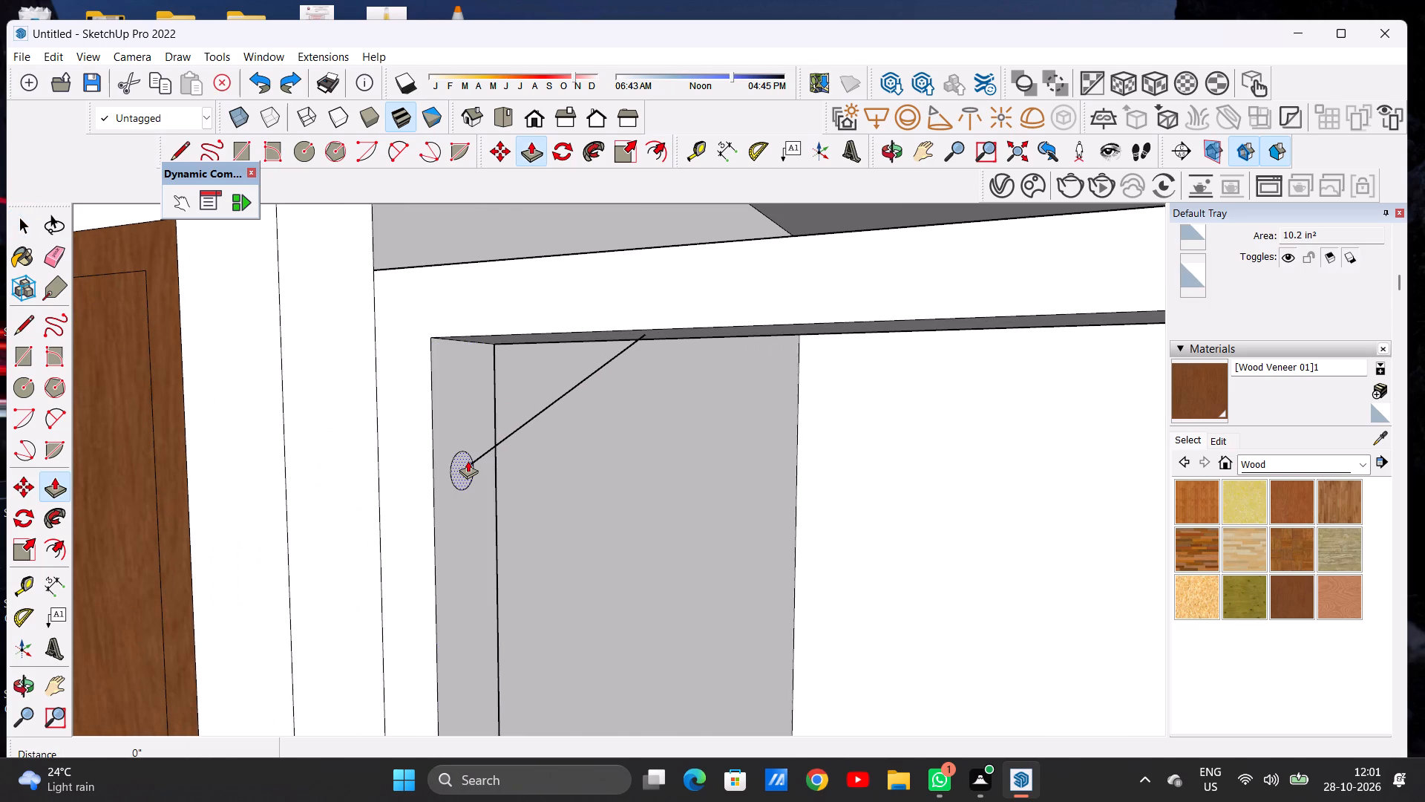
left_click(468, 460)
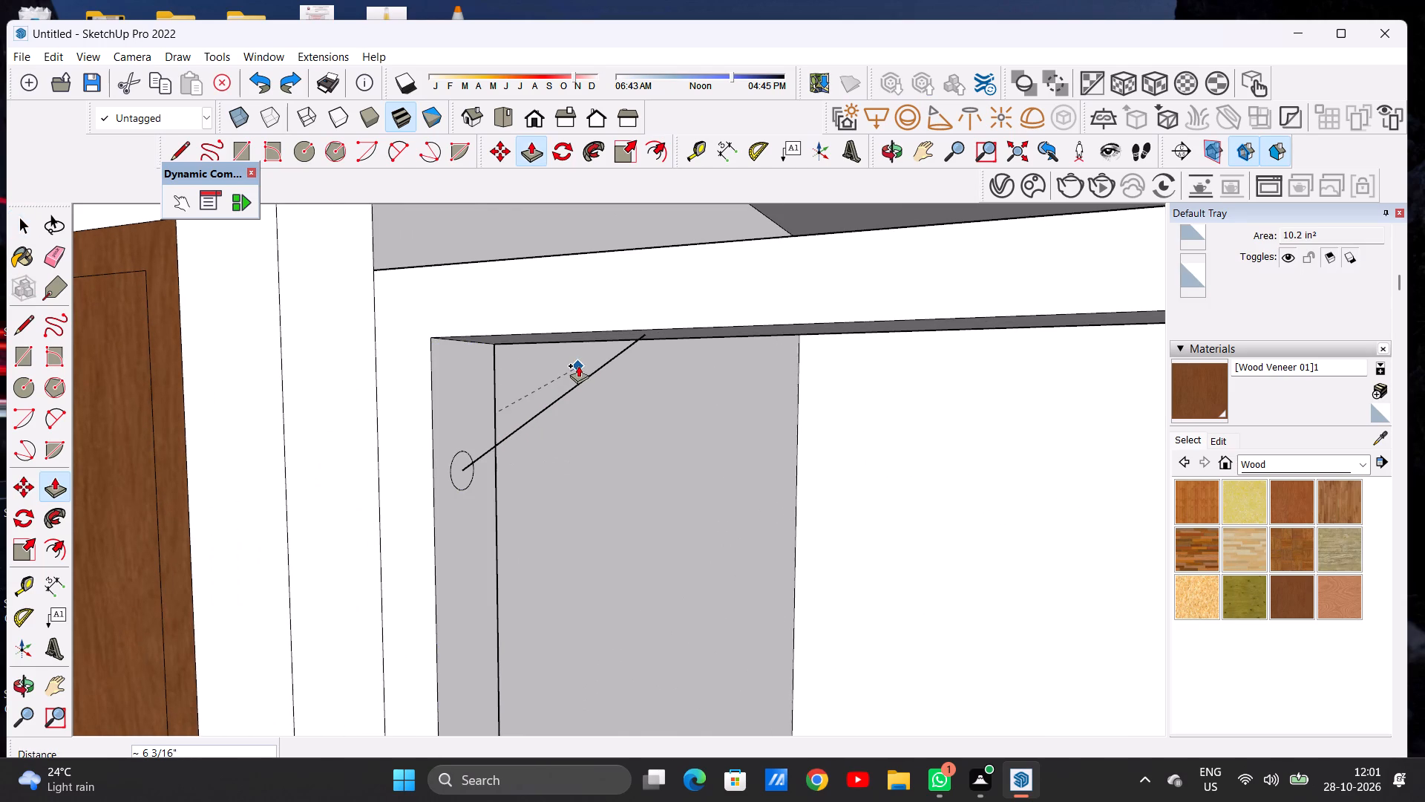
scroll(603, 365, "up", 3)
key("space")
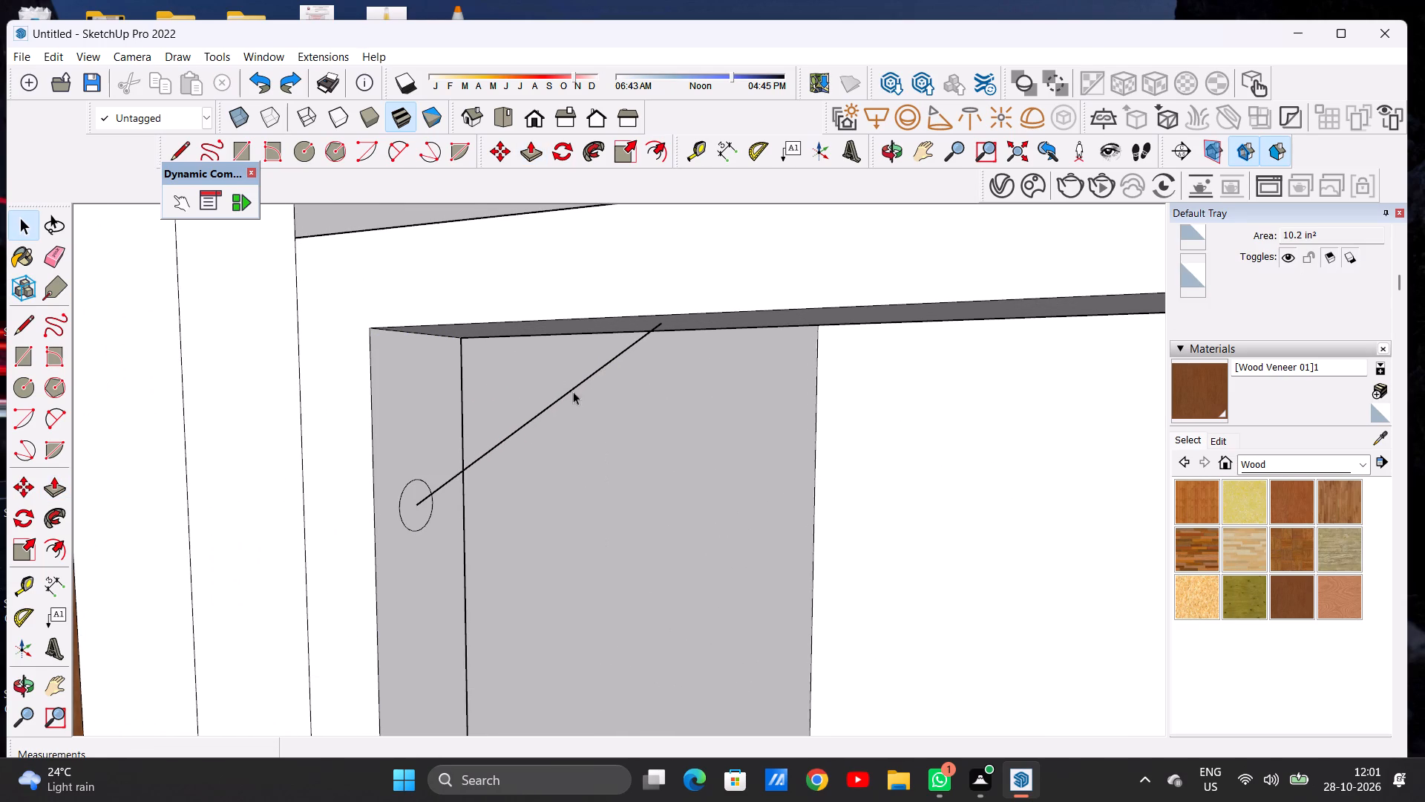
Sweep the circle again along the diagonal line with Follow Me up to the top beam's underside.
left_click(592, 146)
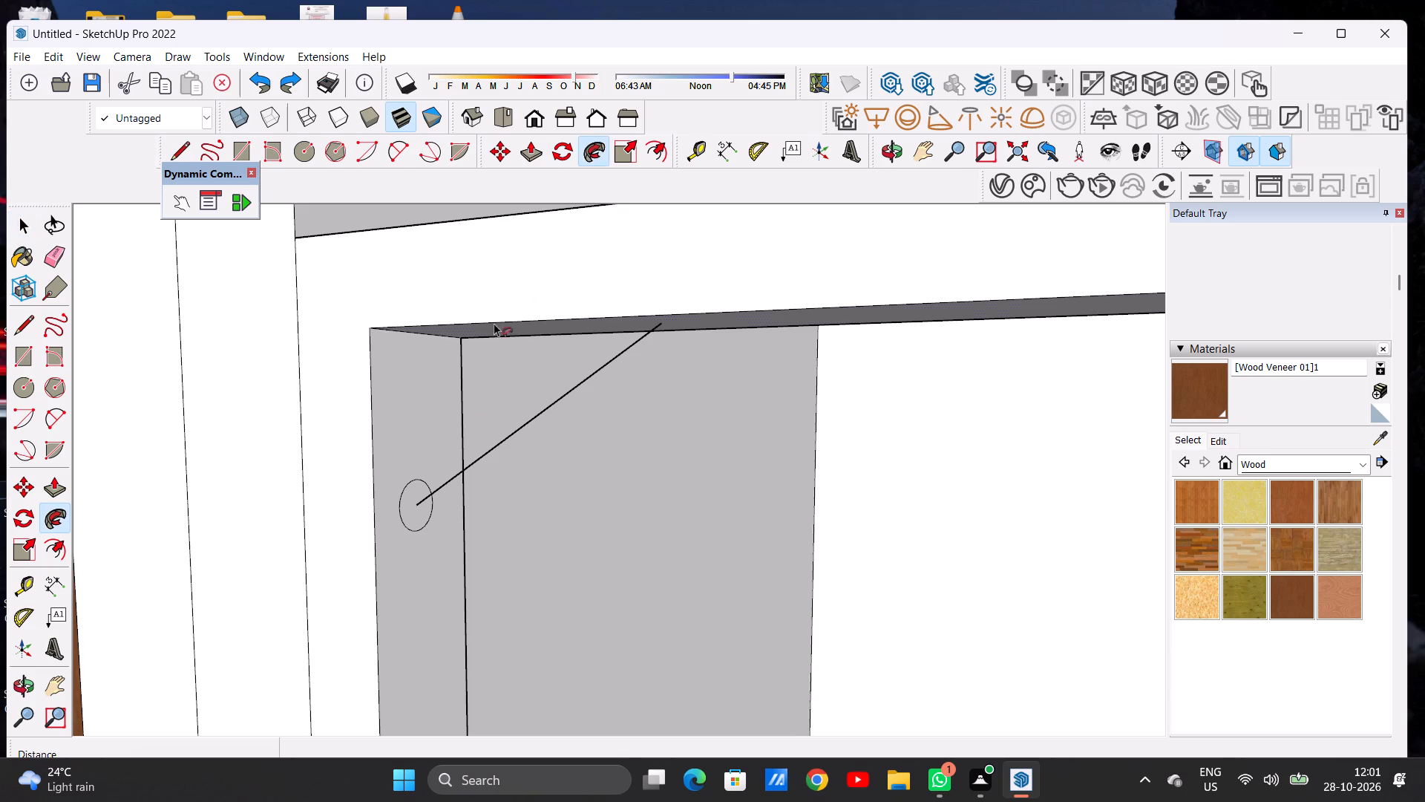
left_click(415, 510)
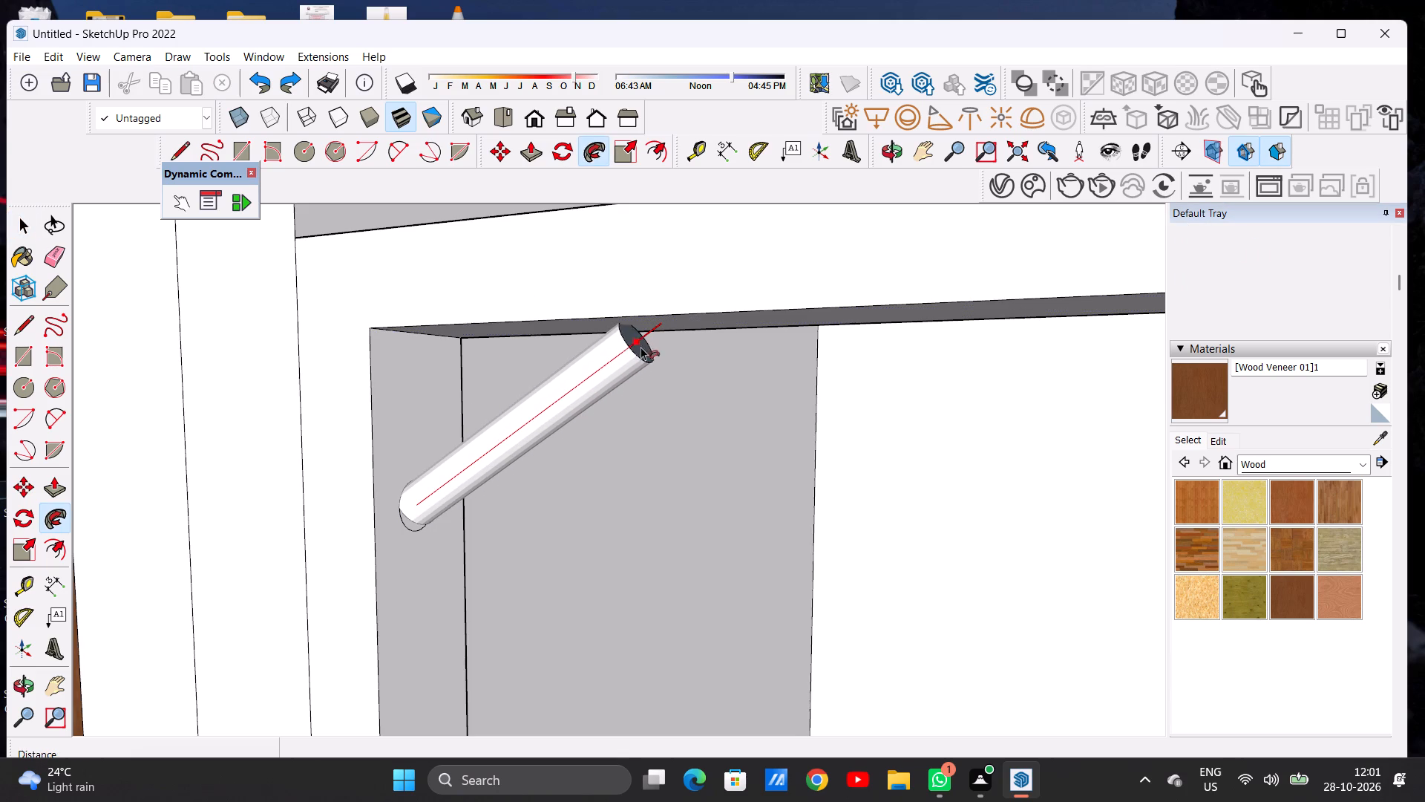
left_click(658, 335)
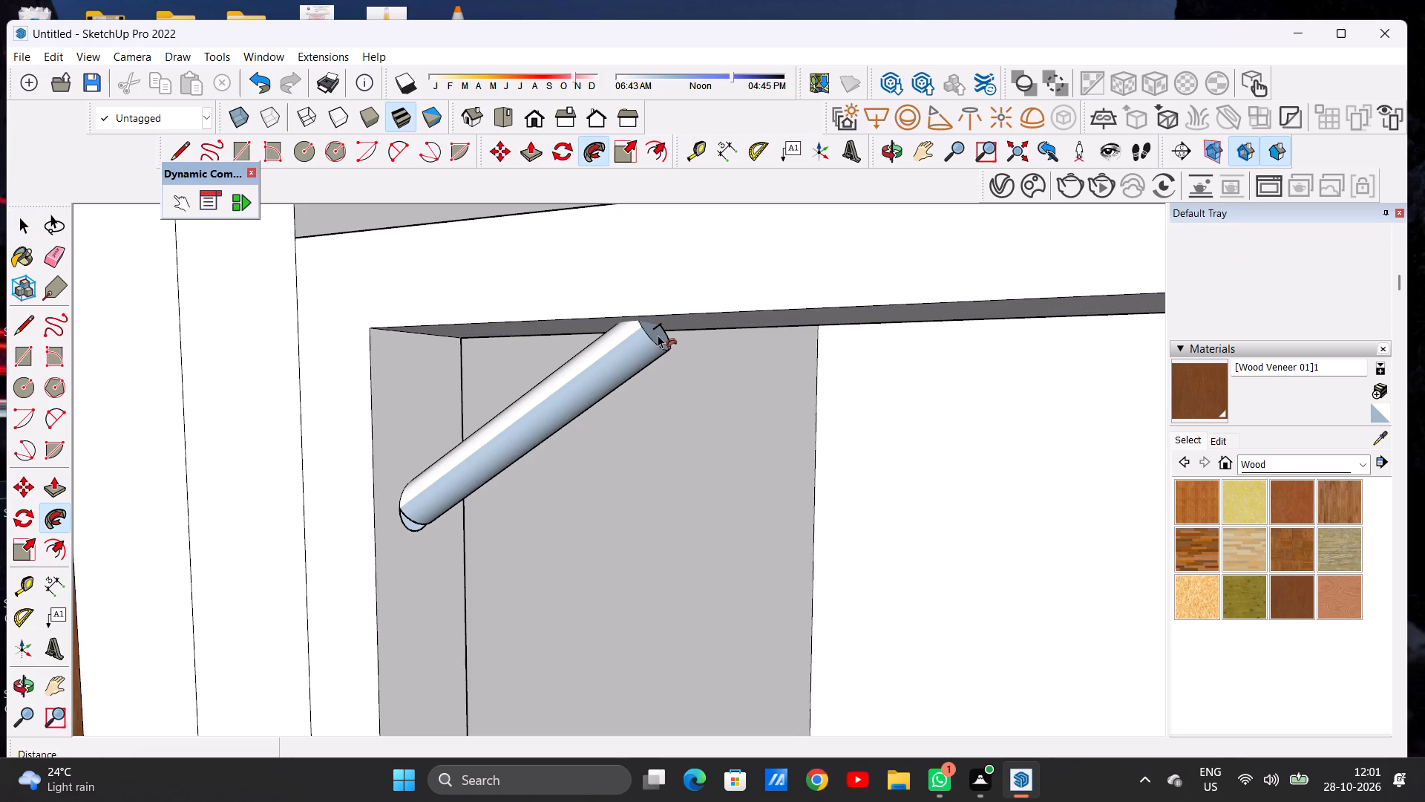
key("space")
Examine the swept corner brace in the carport frame from the front, and its lower end at the post up close.
scroll(533, 426, "down", 6)
scroll(508, 406, "down", 15)
scroll(507, 407, "up", 1)
scroll(507, 407, "down", 3)
middle_click_drag(500, 449, 625, 430)
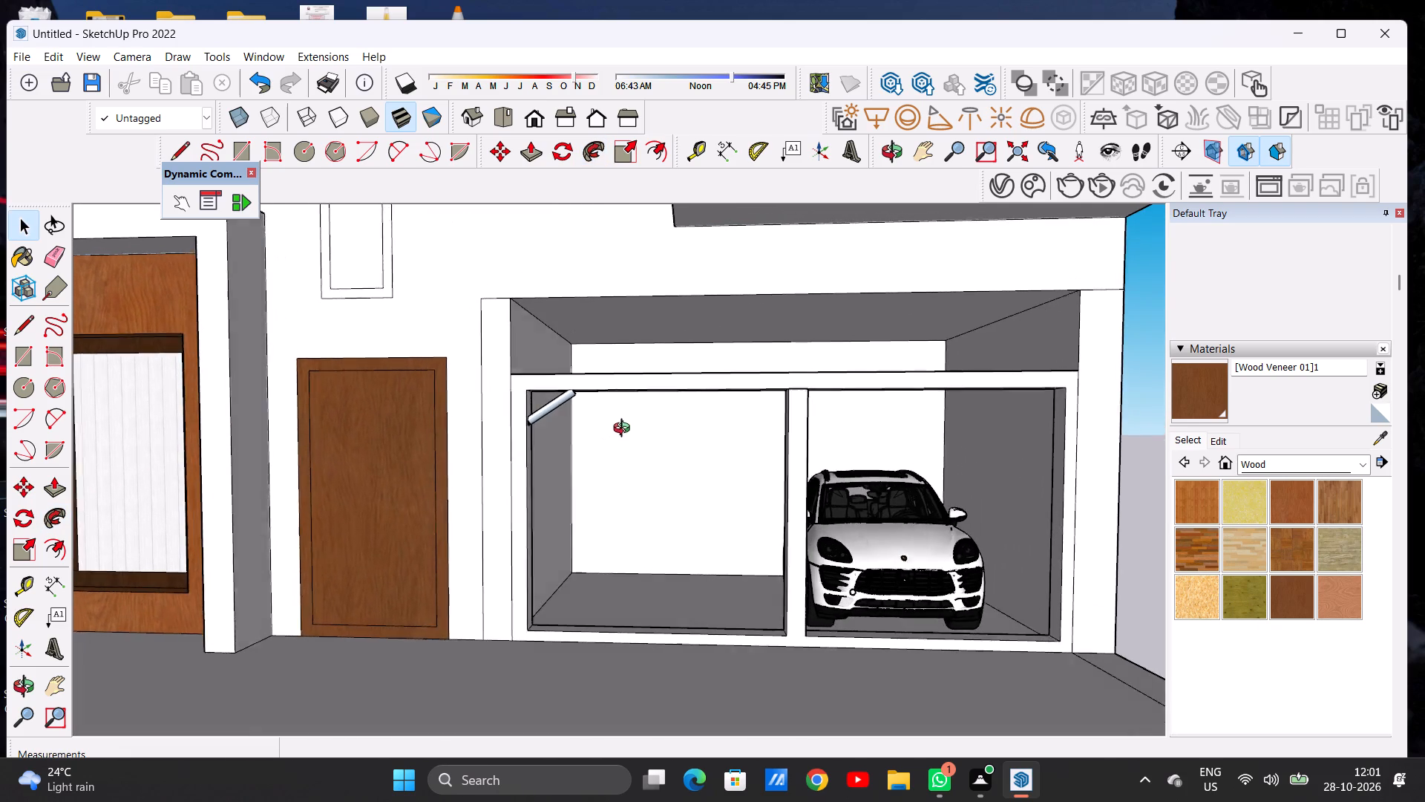
middle_click_drag(625, 430, 609, 422)
scroll(646, 377, "up", 6)
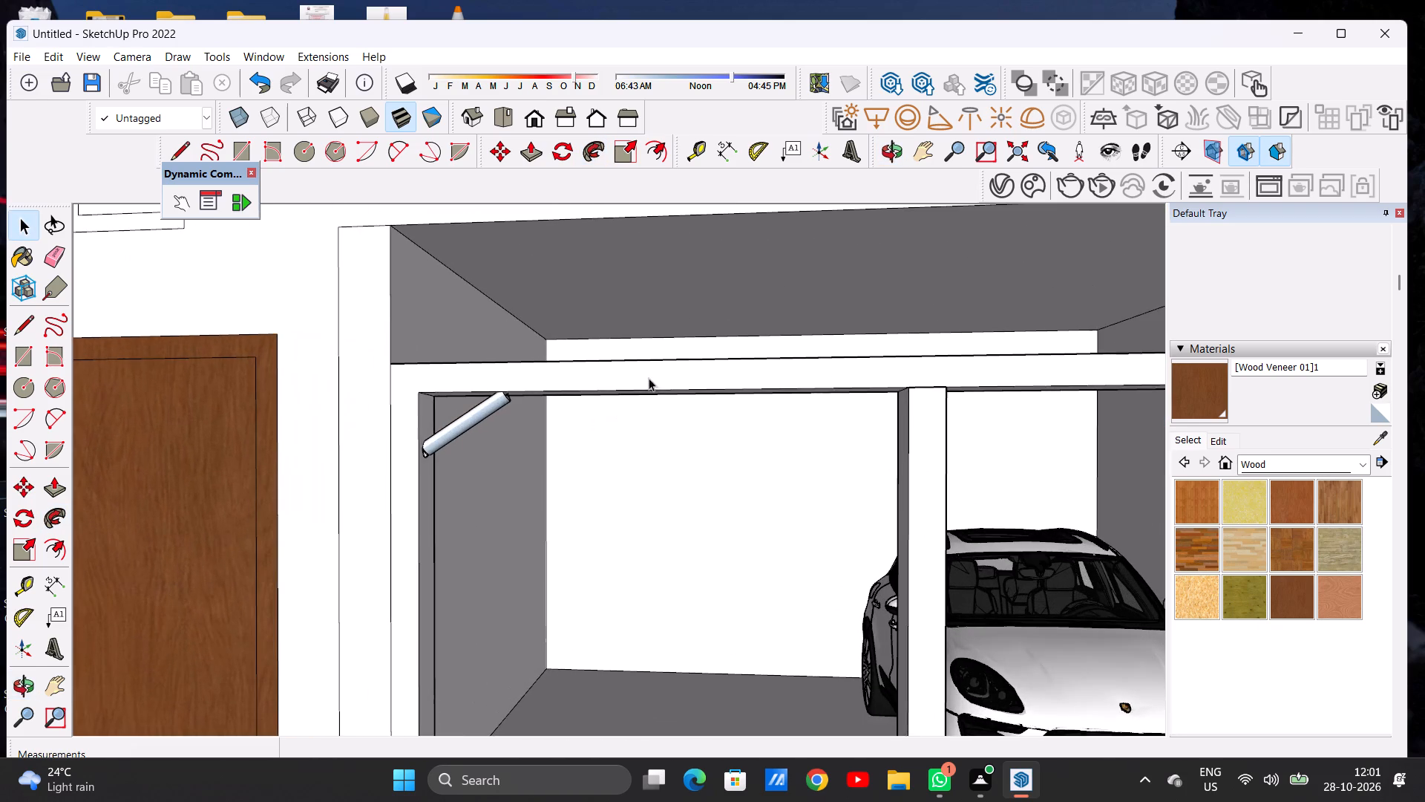
middle_click_drag(620, 414, 554, 384)
scroll(454, 406, "up", 5)
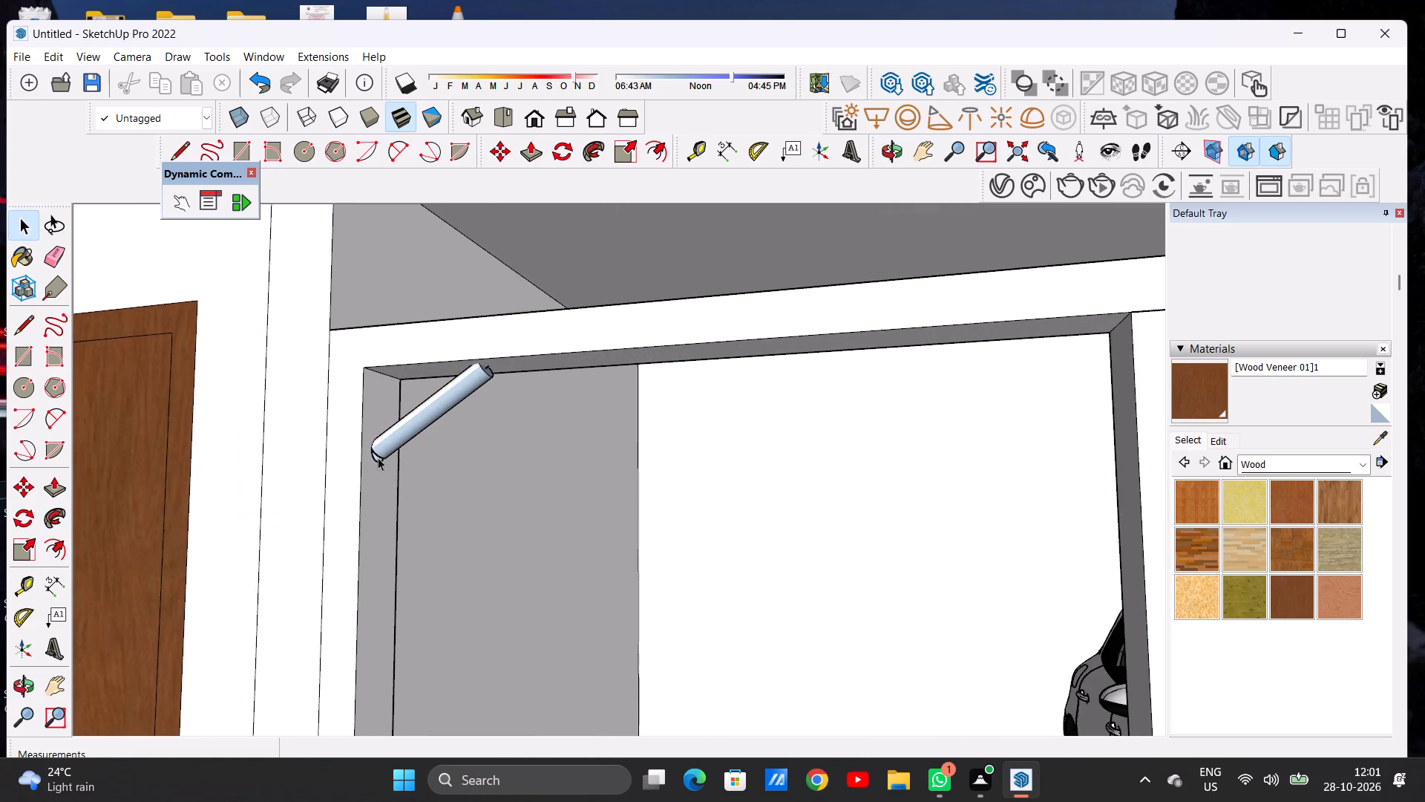
scroll(378, 457, "up", 11)
scroll(369, 469, "down", 1)
scroll(367, 472, "up", 12)
middle_click_drag(348, 488, 358, 443)
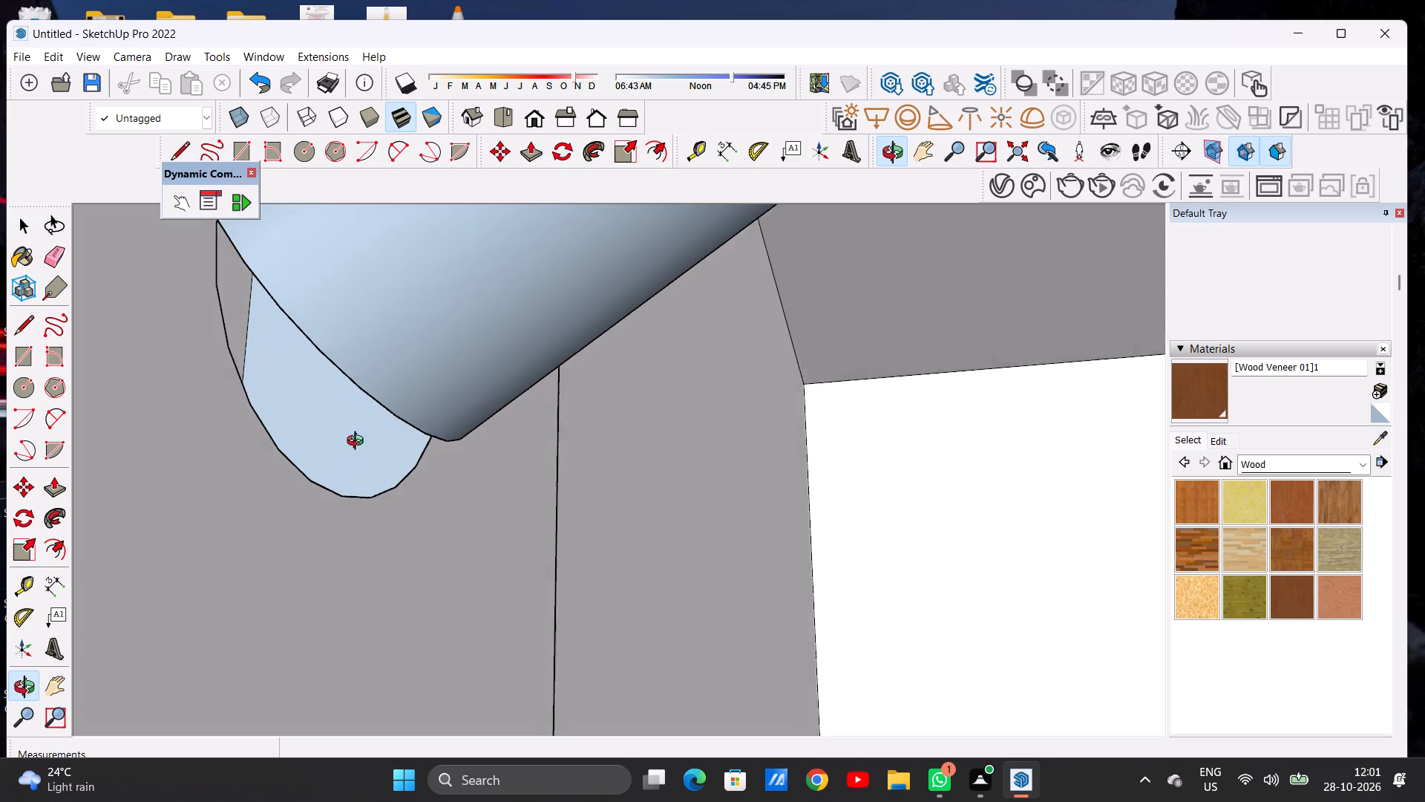
middle_click_drag(358, 443, 354, 480)
scroll(357, 491, "down", 13)
scroll(367, 501, "up", 2)
scroll(367, 501, "down", 2)
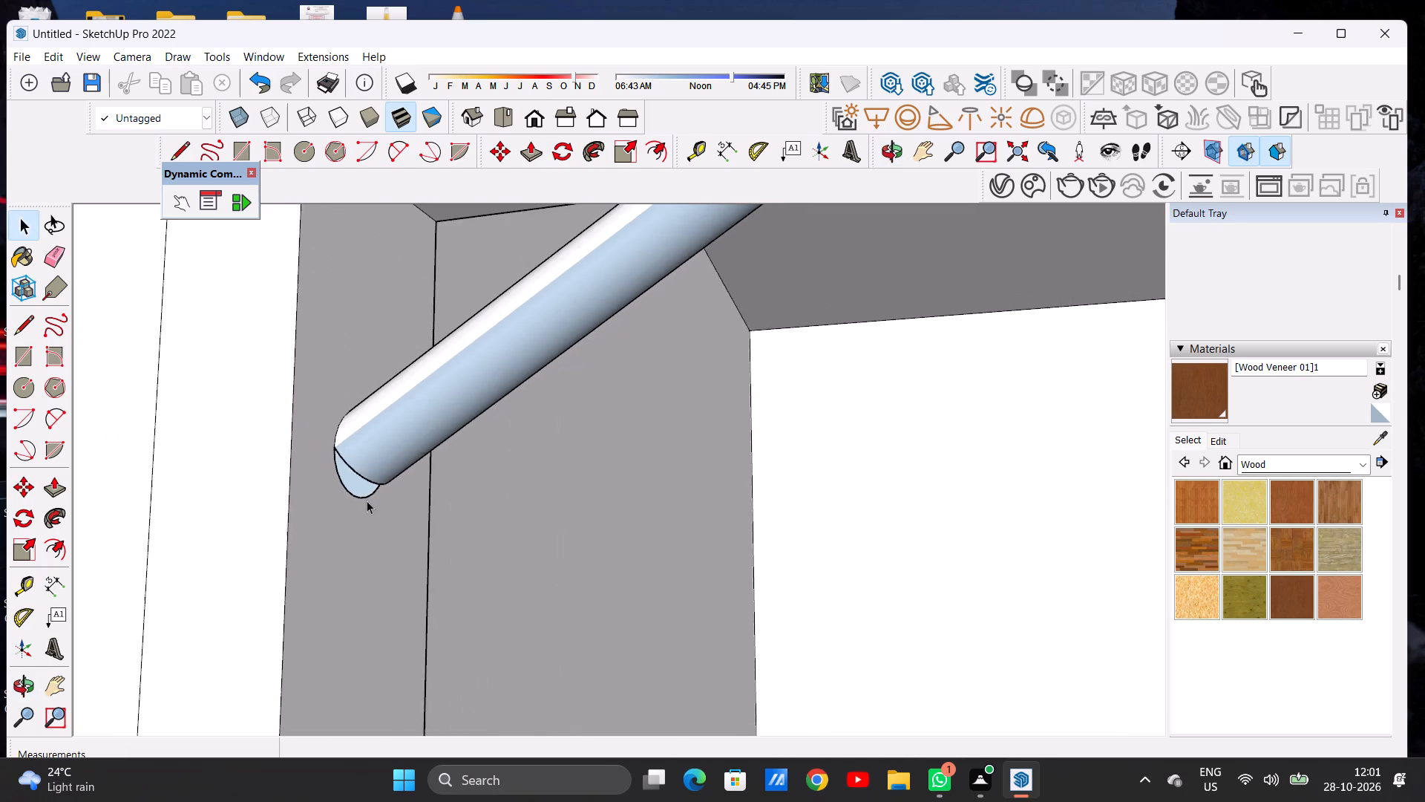
scroll(367, 501, "down", 14)
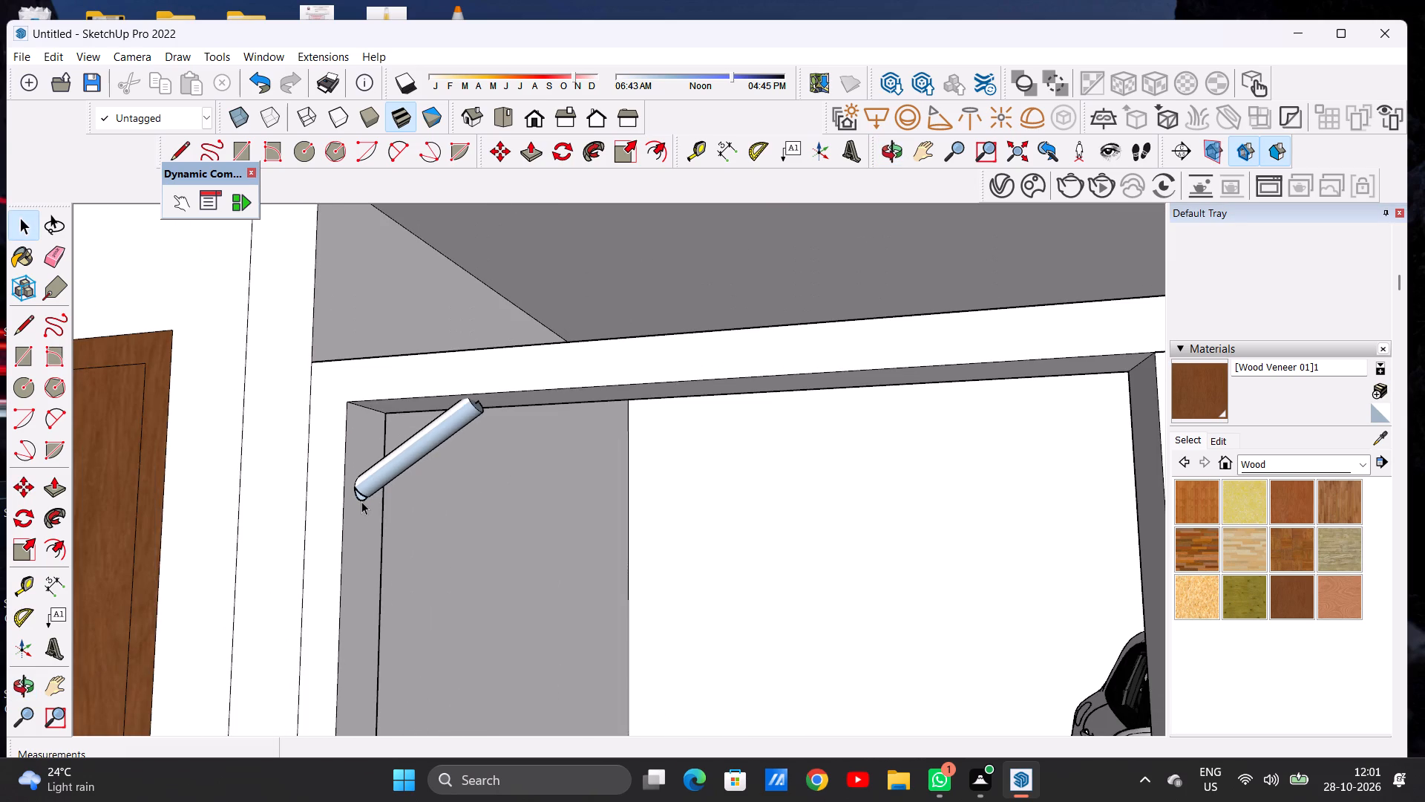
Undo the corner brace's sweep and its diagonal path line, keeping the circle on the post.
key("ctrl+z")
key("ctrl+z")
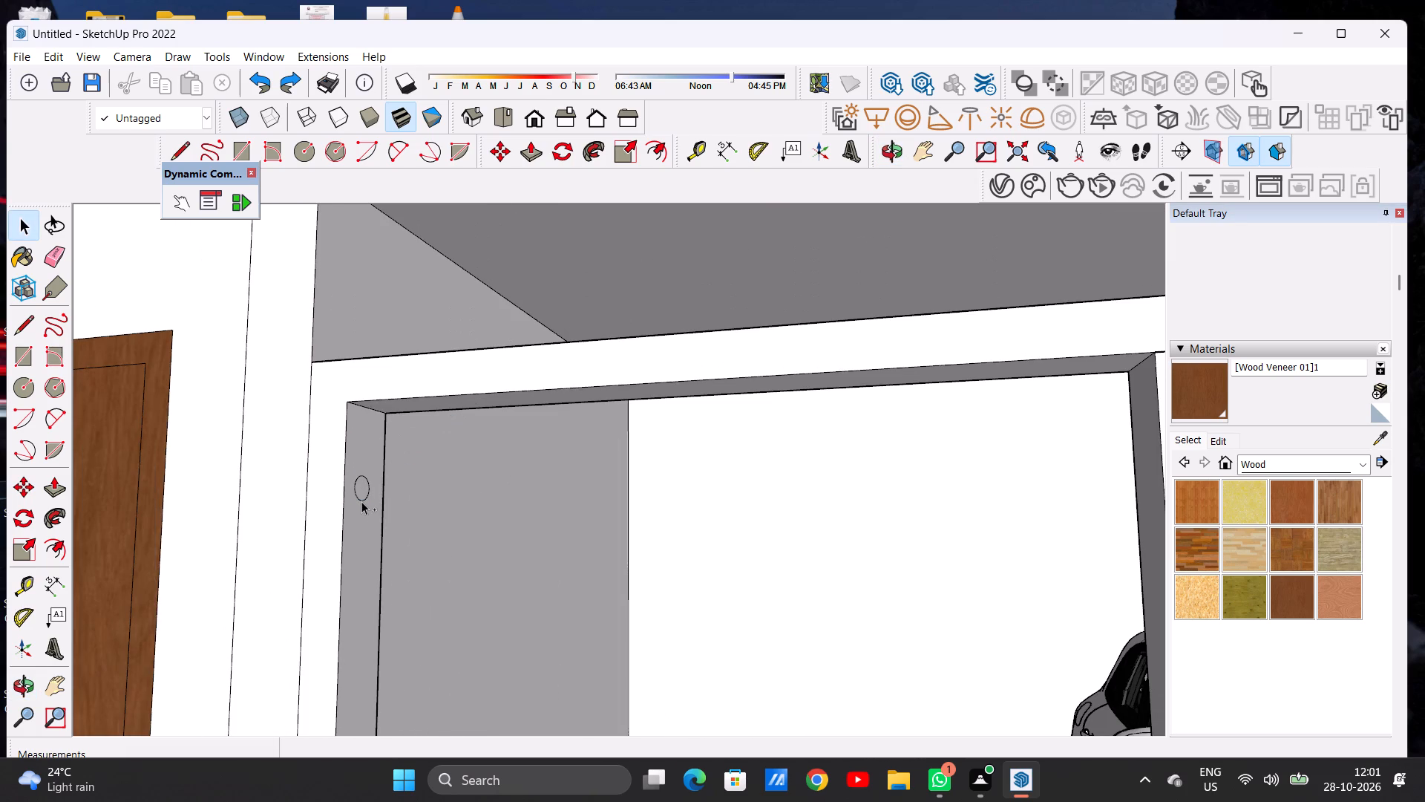
Undo the circle drawn on the inner face of the carport frame's end post.
scroll(387, 443, "down", 5)
middle_click_drag(411, 471, 411, 493)
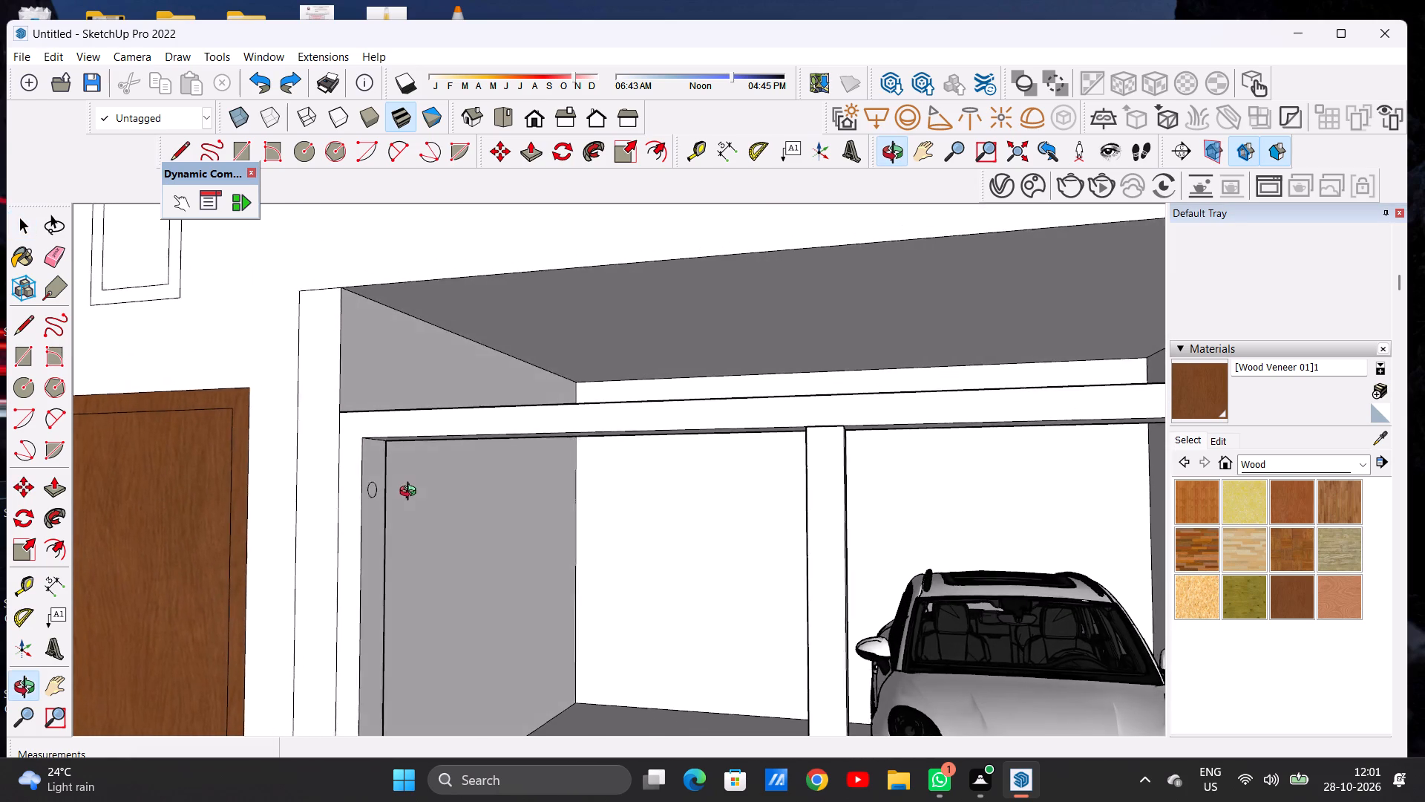
middle_click_drag(411, 493, 408, 491)
scroll(388, 485, "up", 14)
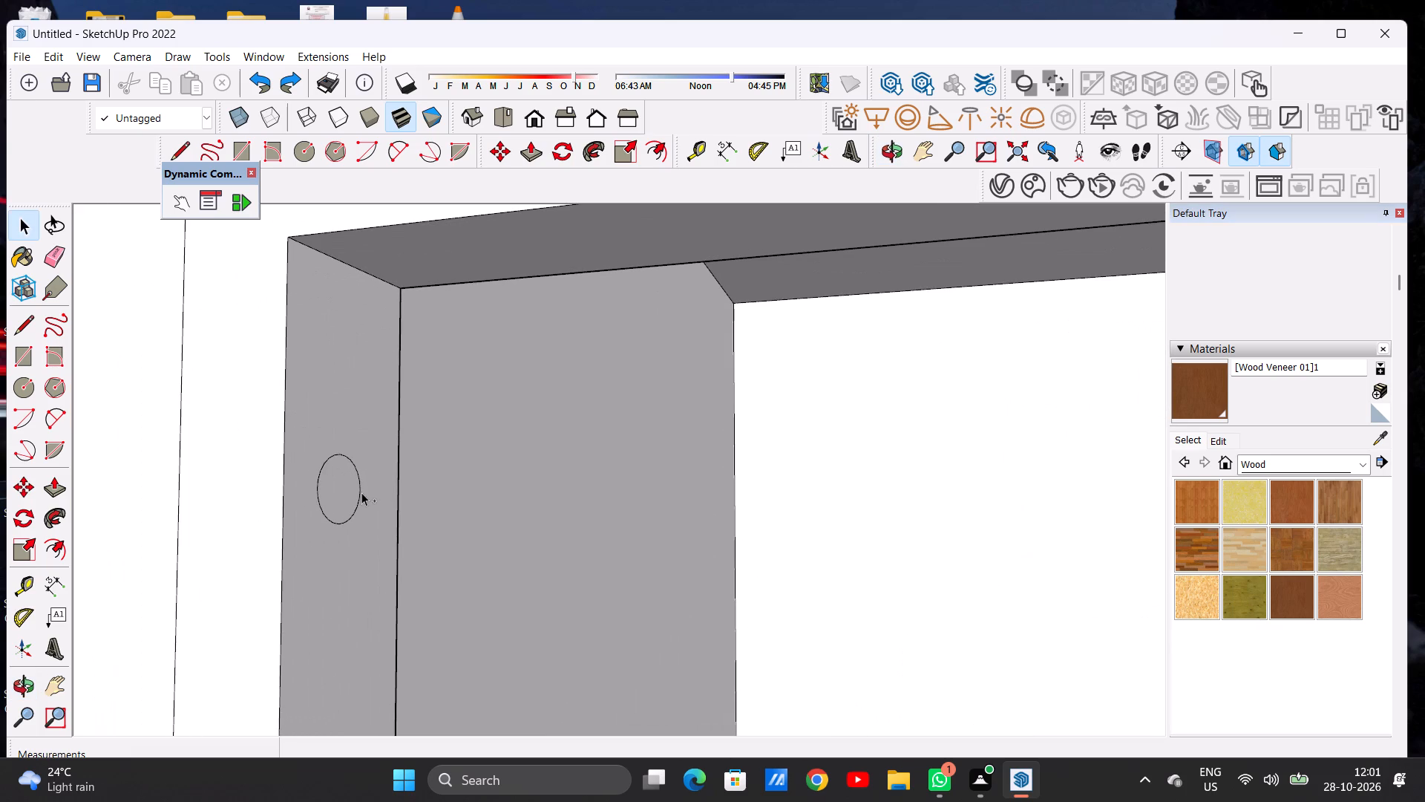
key("ctrl+z")
Draw a circle of about 1 5/8" radius on the end post's inner face, just below the top beam.
middle_click_drag(357, 480, 246, 515)
scroll(384, 437, "down", 4)
scroll(385, 445, "up", 1)
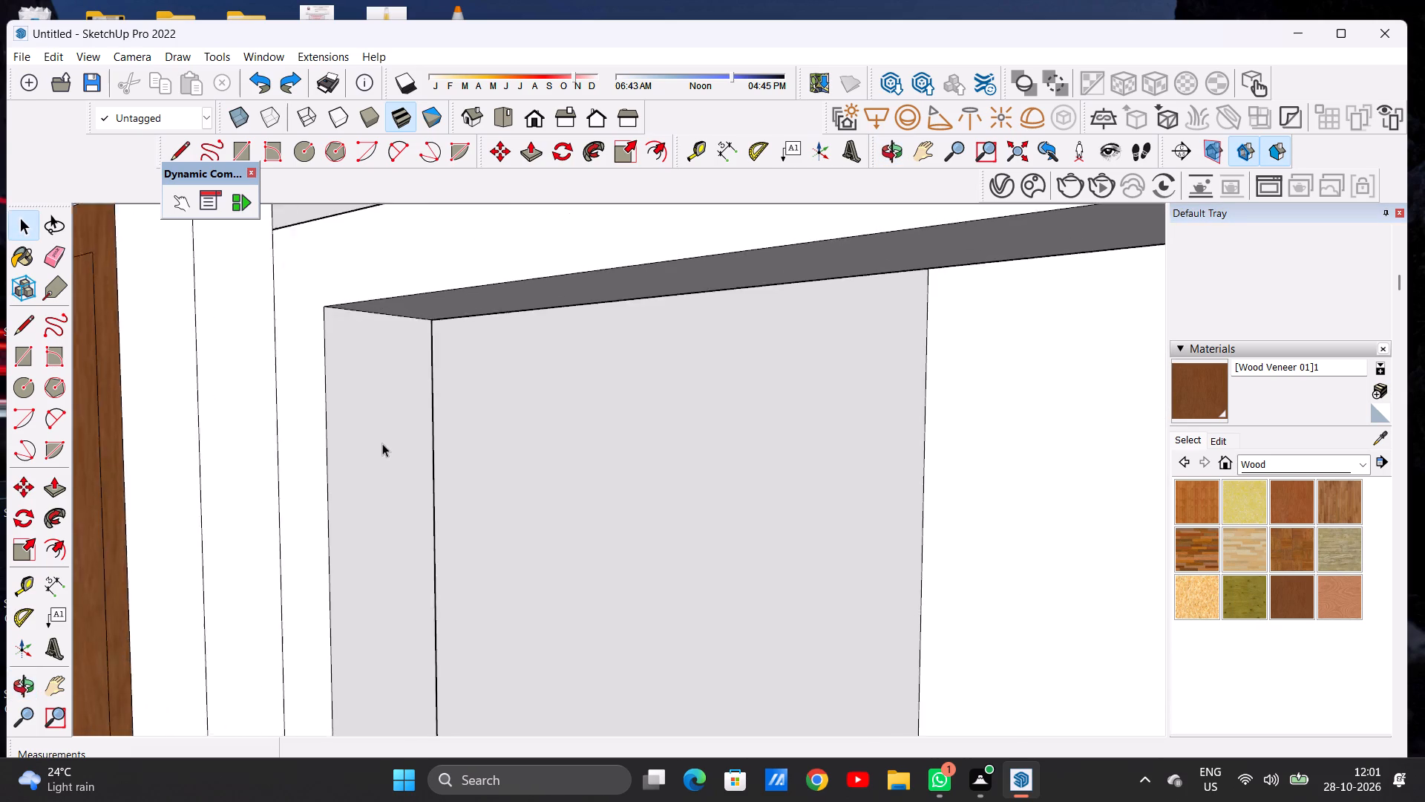
scroll(382, 443, "down", 8)
scroll(379, 441, "up", 1)
scroll(378, 437, "down", 4)
scroll(378, 437, "up", 1)
scroll(378, 437, "down", 13)
scroll(399, 433, "up", 8)
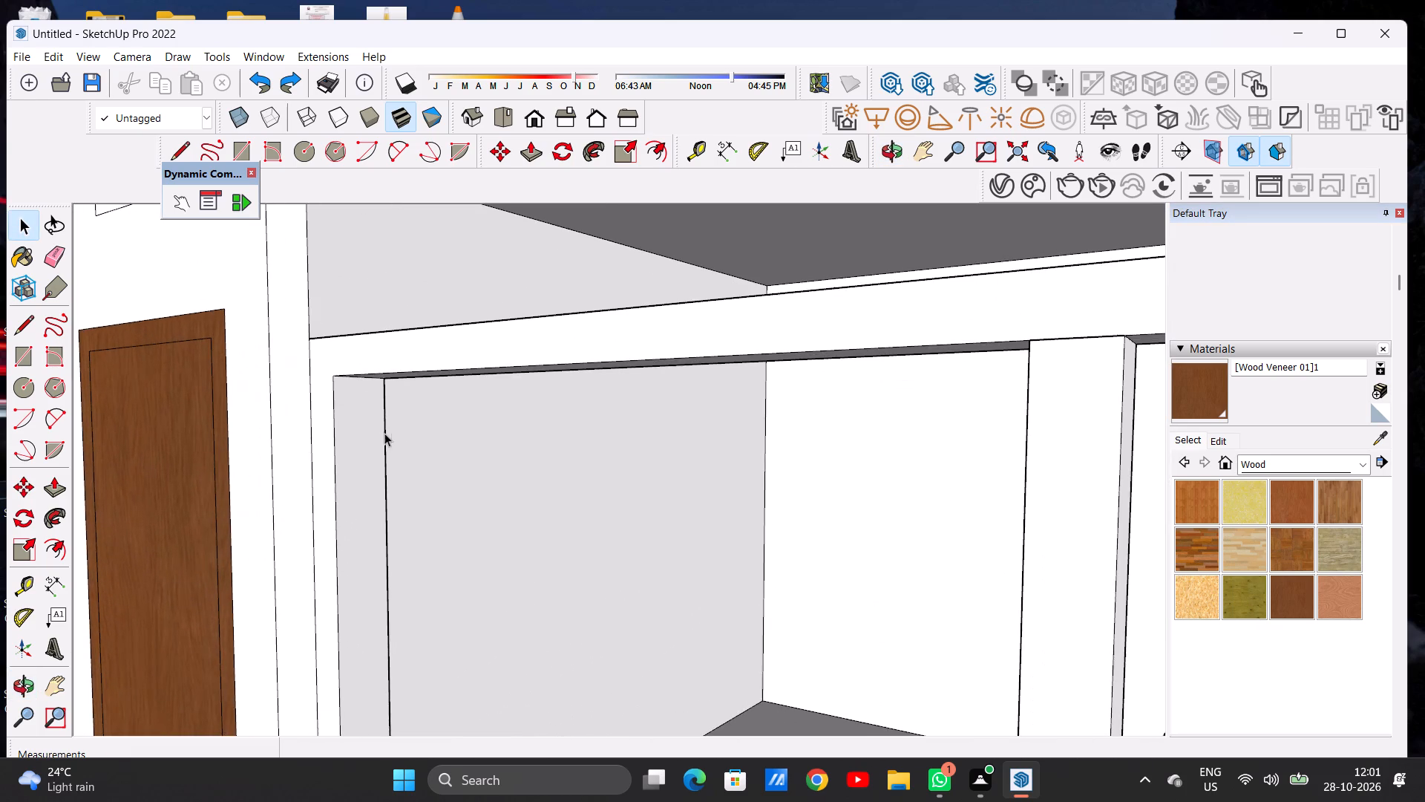
middle_click_drag(361, 428, 342, 424)
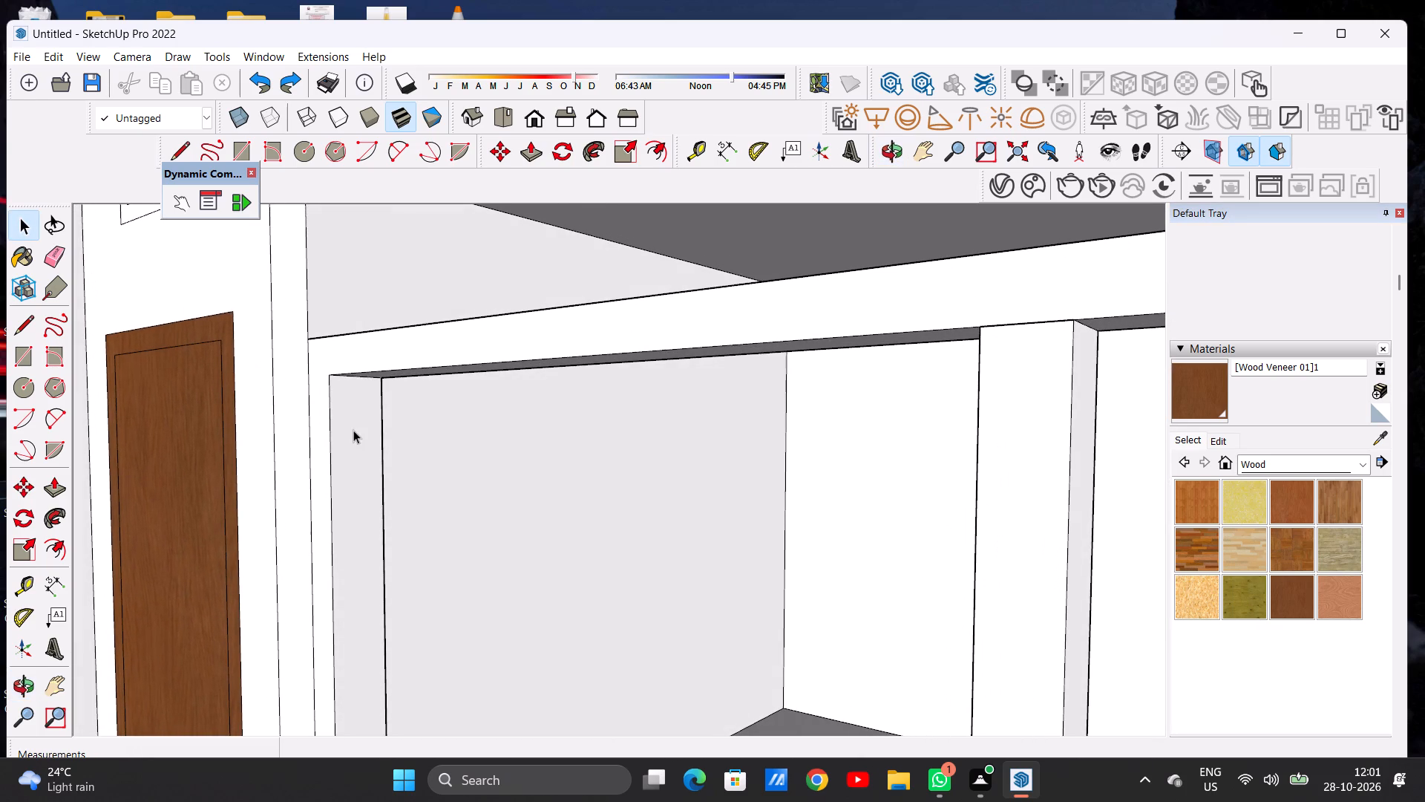
key("c")
scroll(361, 426, "up", 5)
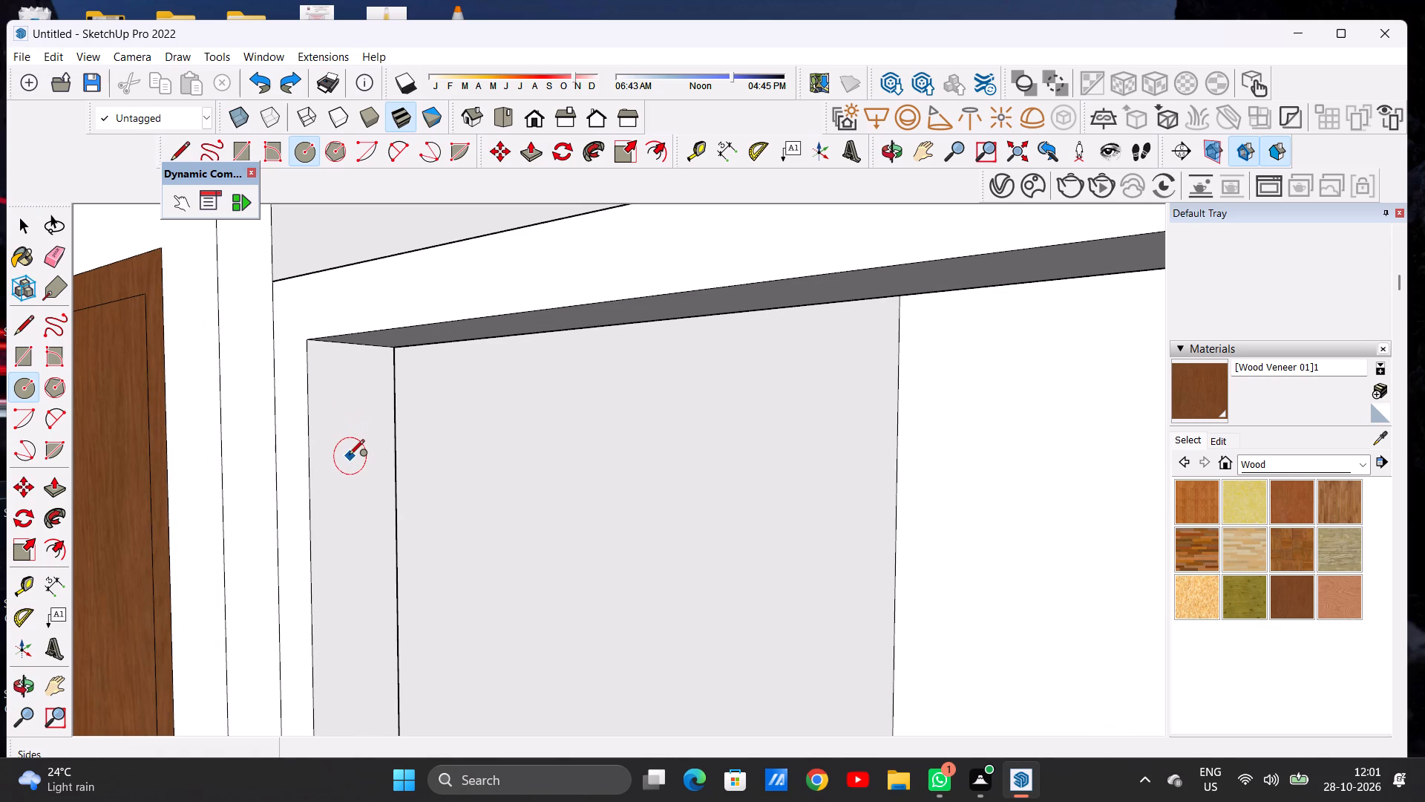
left_click(352, 451)
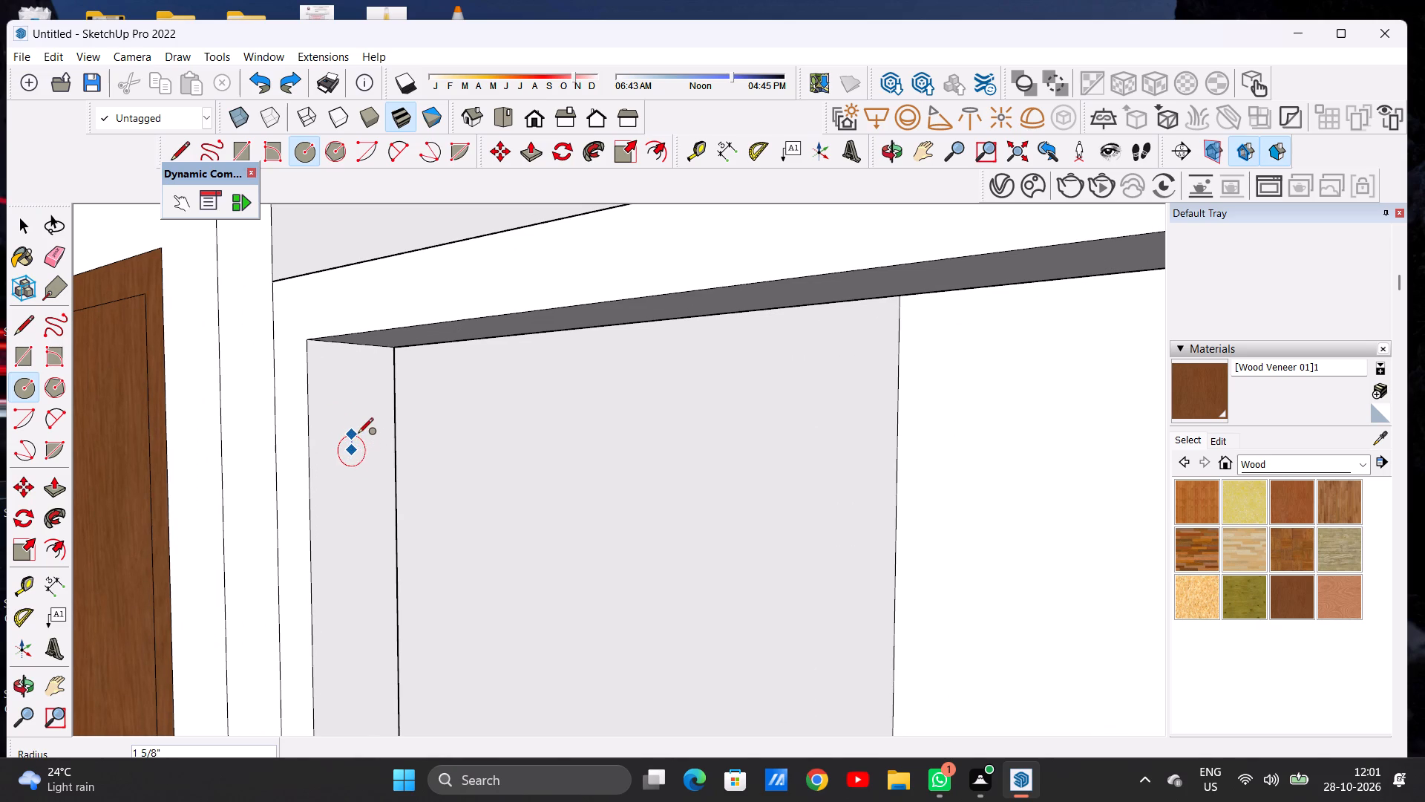
left_click(358, 435)
key("space")
scroll(379, 452, "down", 3)
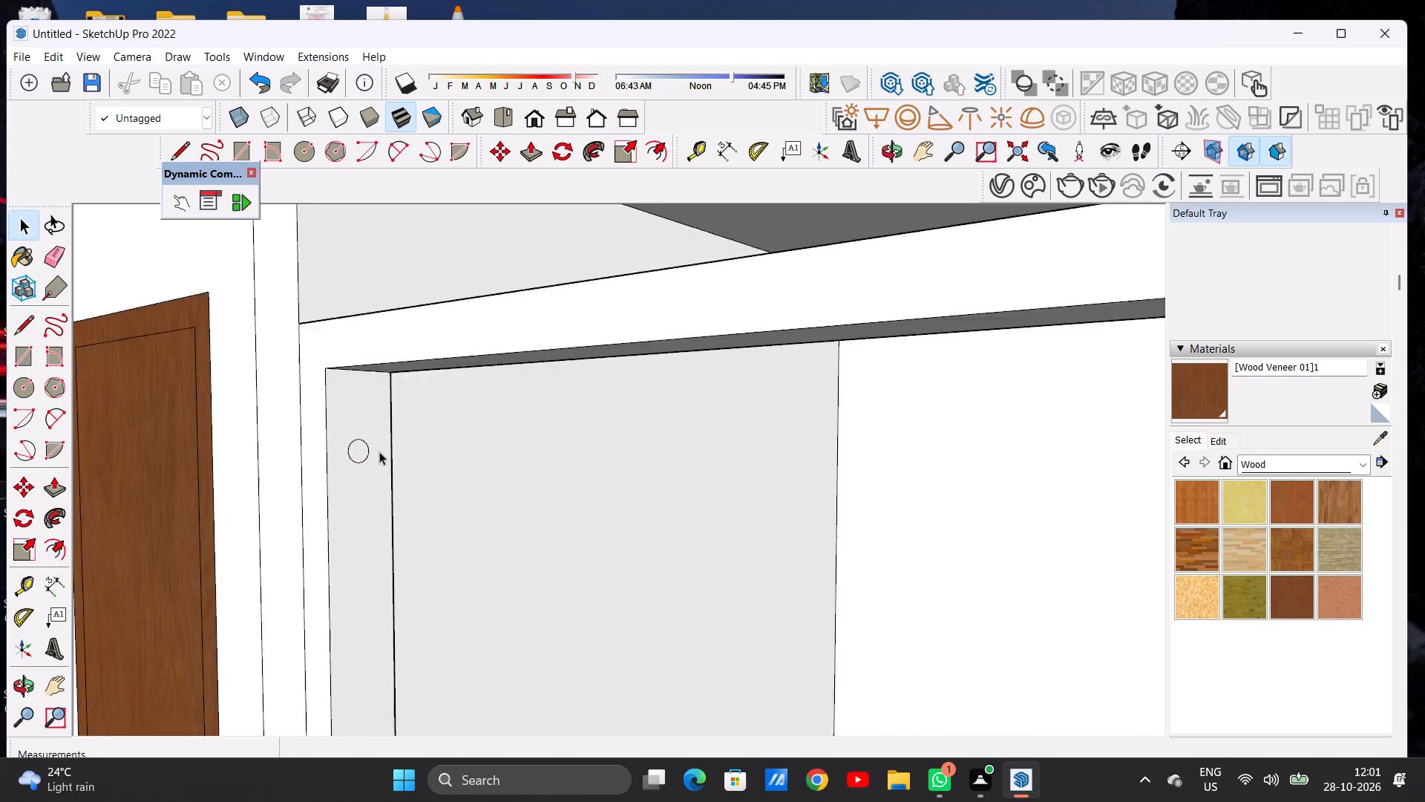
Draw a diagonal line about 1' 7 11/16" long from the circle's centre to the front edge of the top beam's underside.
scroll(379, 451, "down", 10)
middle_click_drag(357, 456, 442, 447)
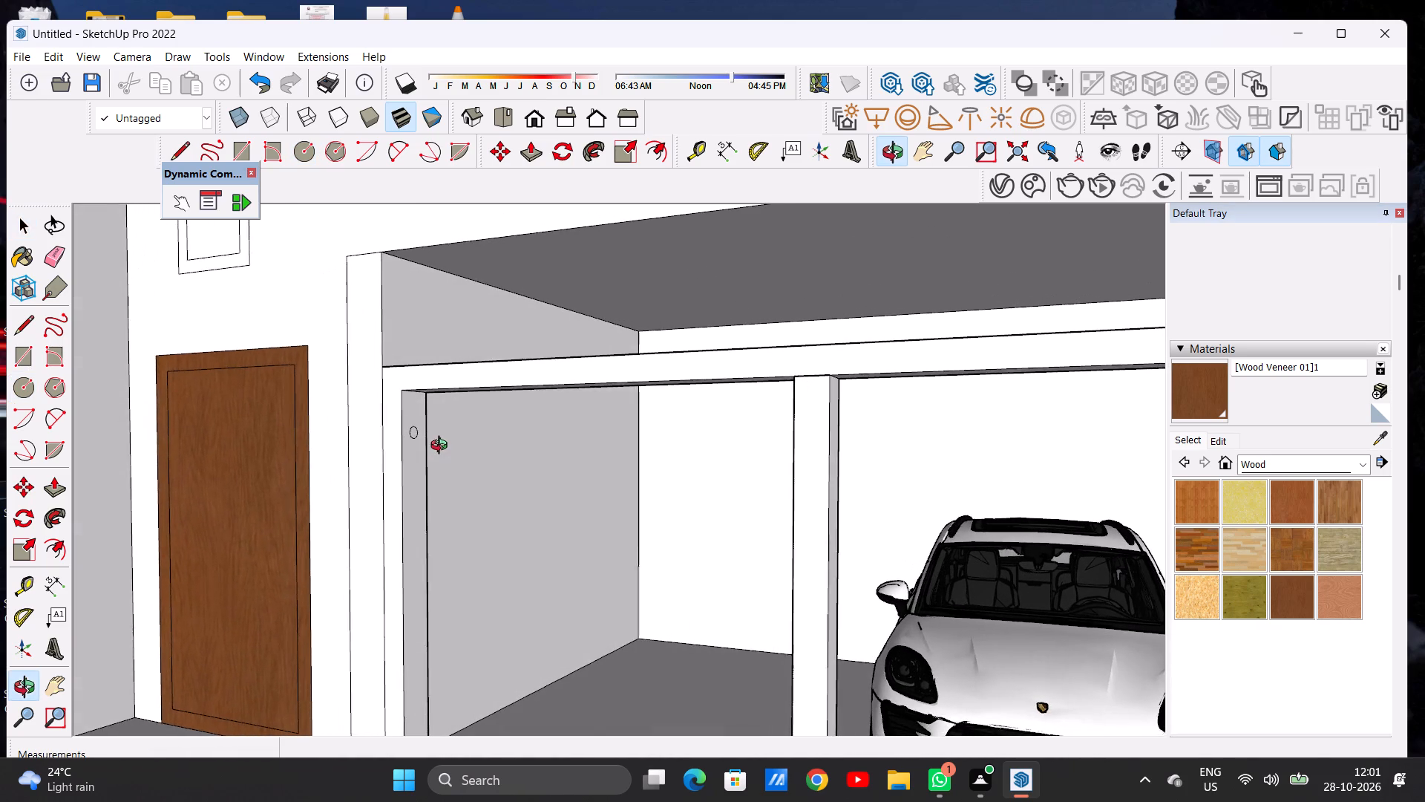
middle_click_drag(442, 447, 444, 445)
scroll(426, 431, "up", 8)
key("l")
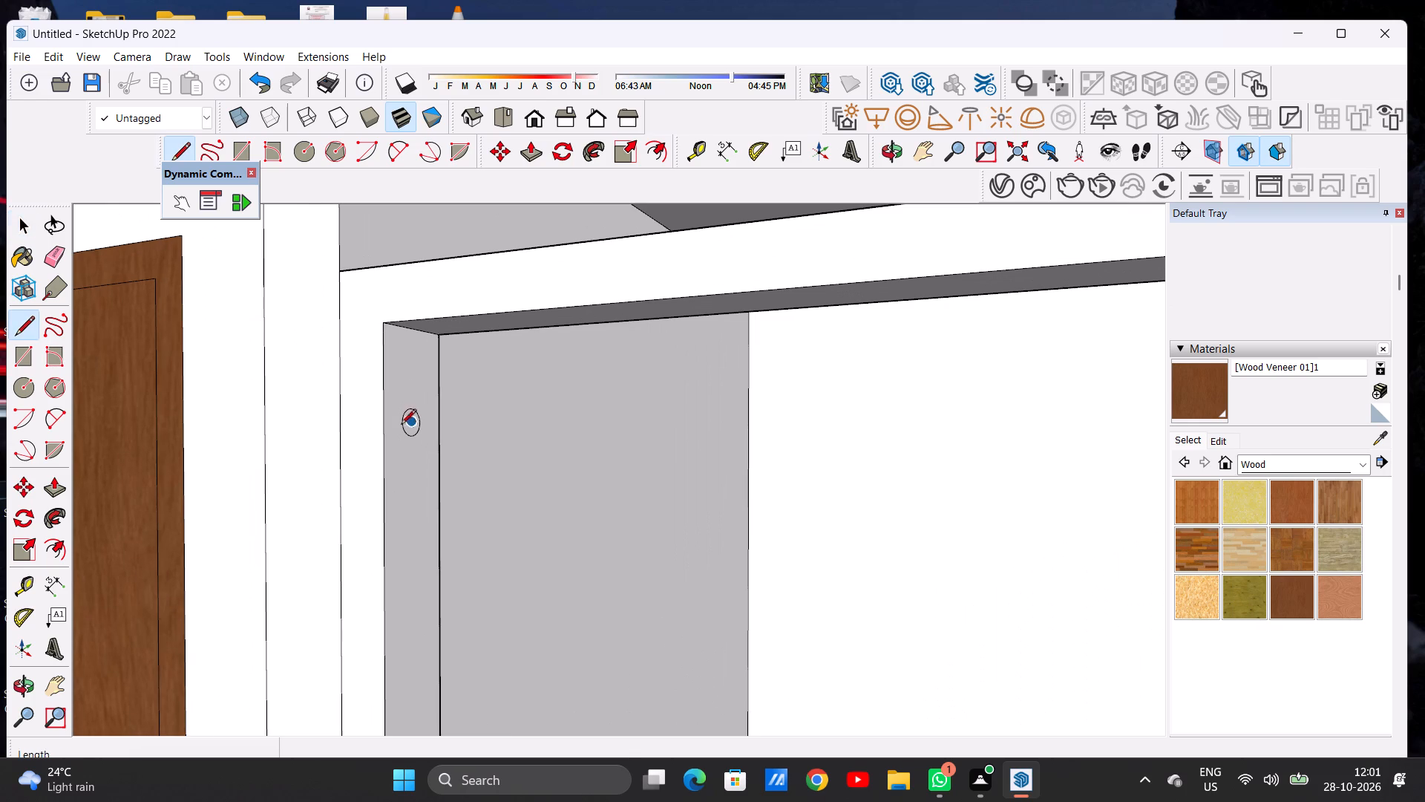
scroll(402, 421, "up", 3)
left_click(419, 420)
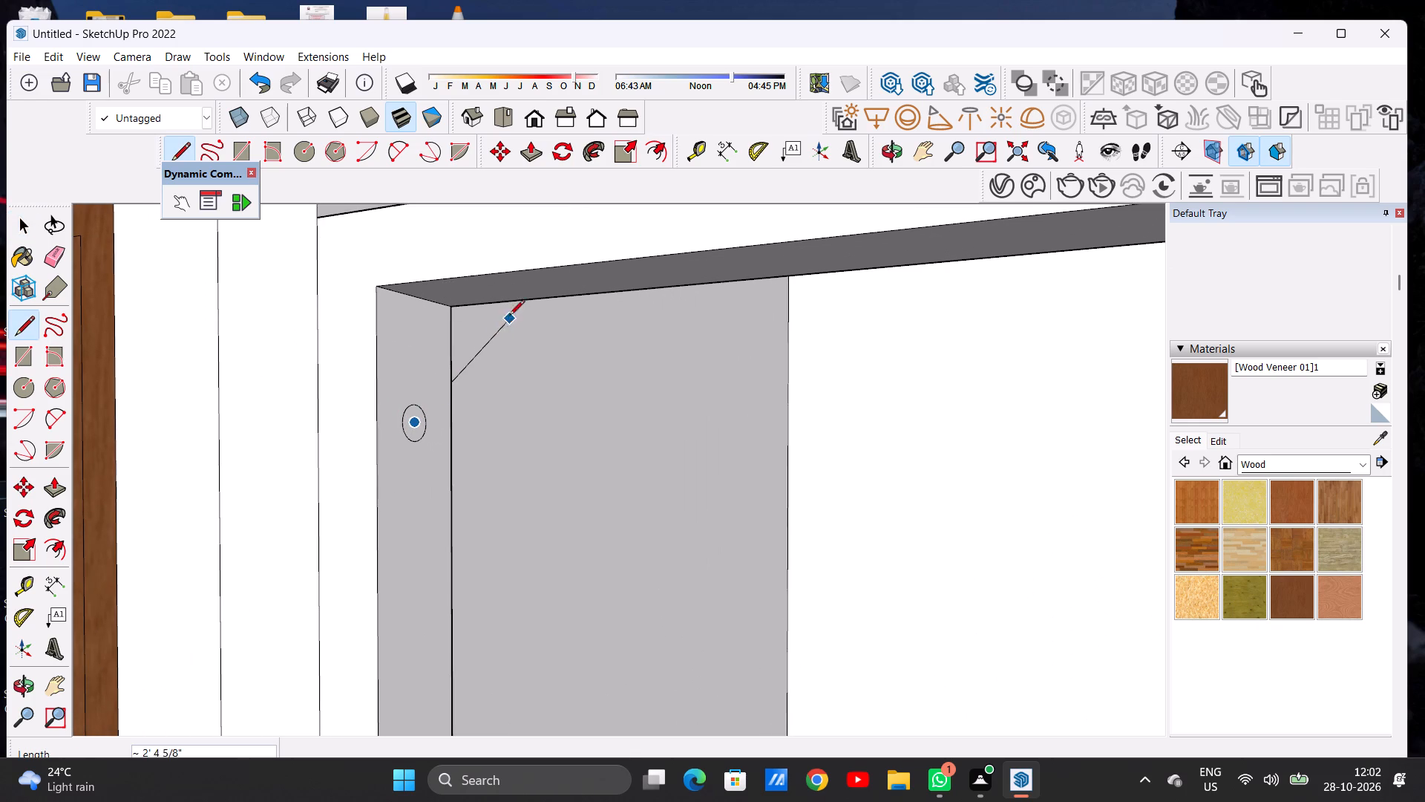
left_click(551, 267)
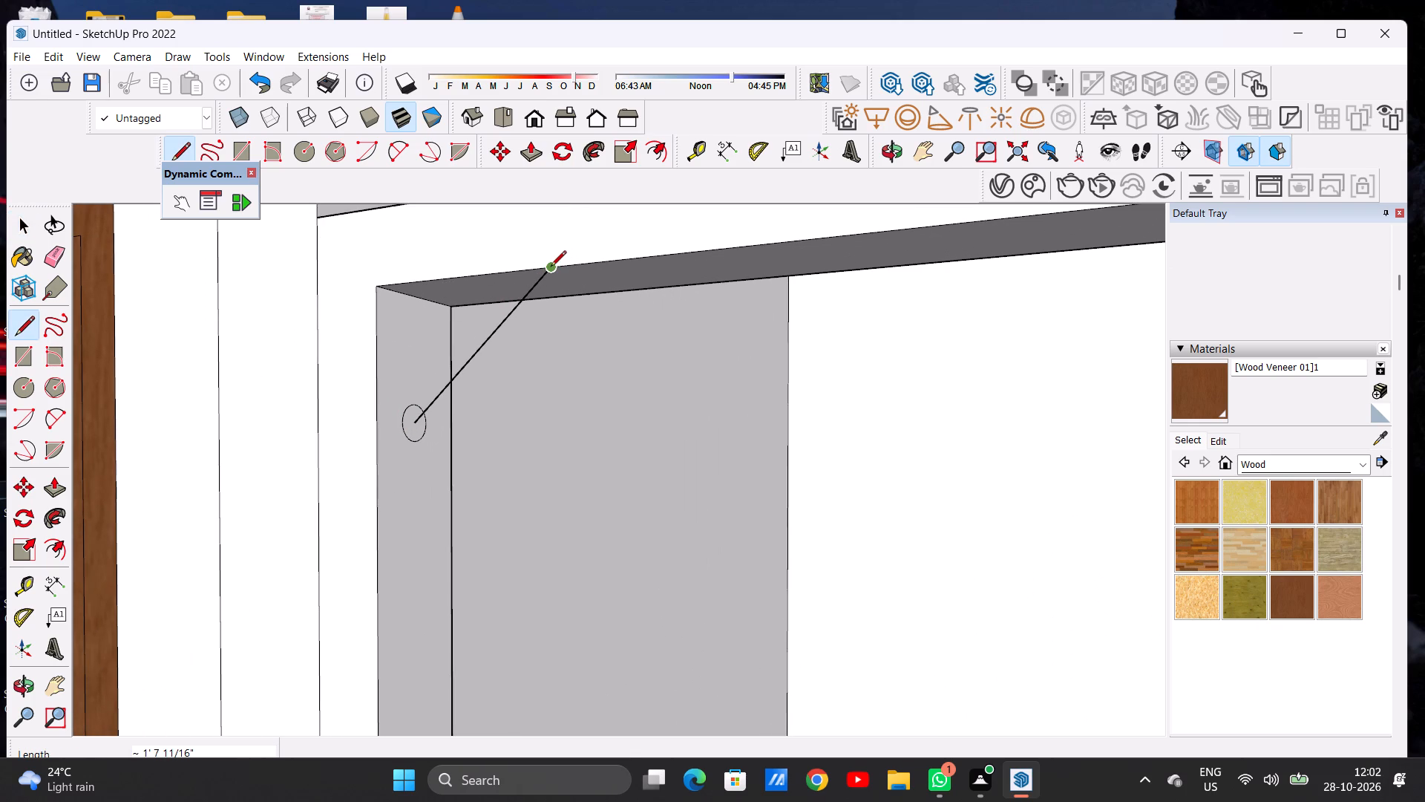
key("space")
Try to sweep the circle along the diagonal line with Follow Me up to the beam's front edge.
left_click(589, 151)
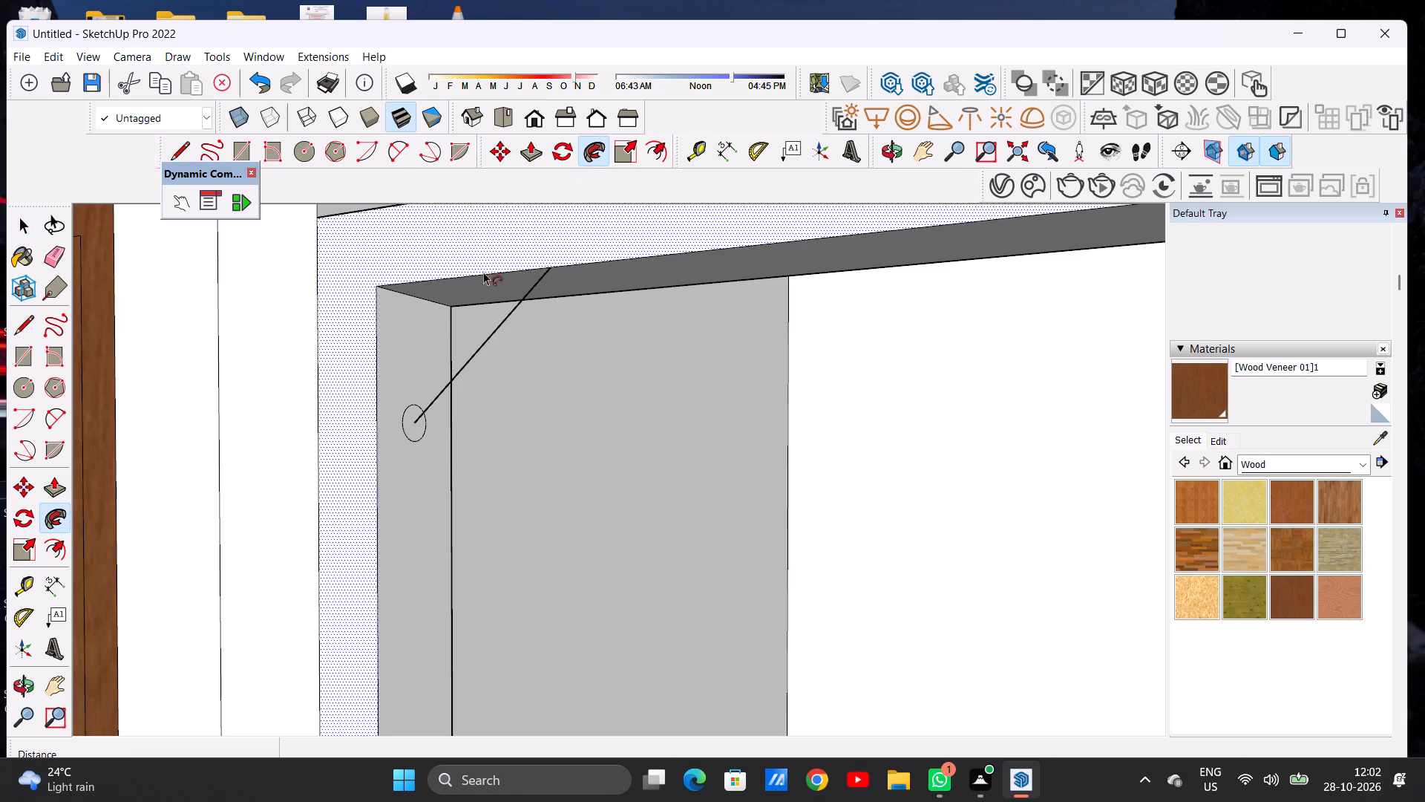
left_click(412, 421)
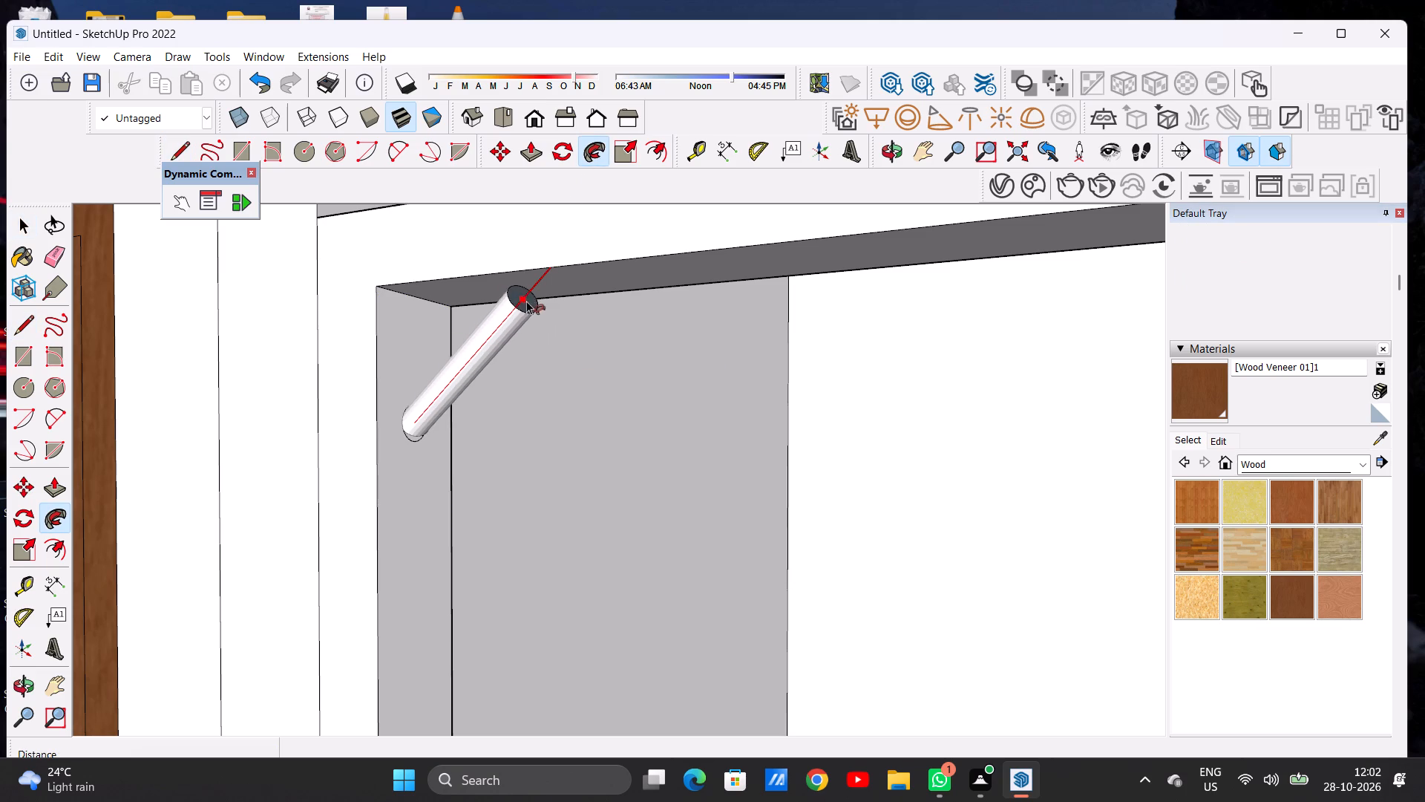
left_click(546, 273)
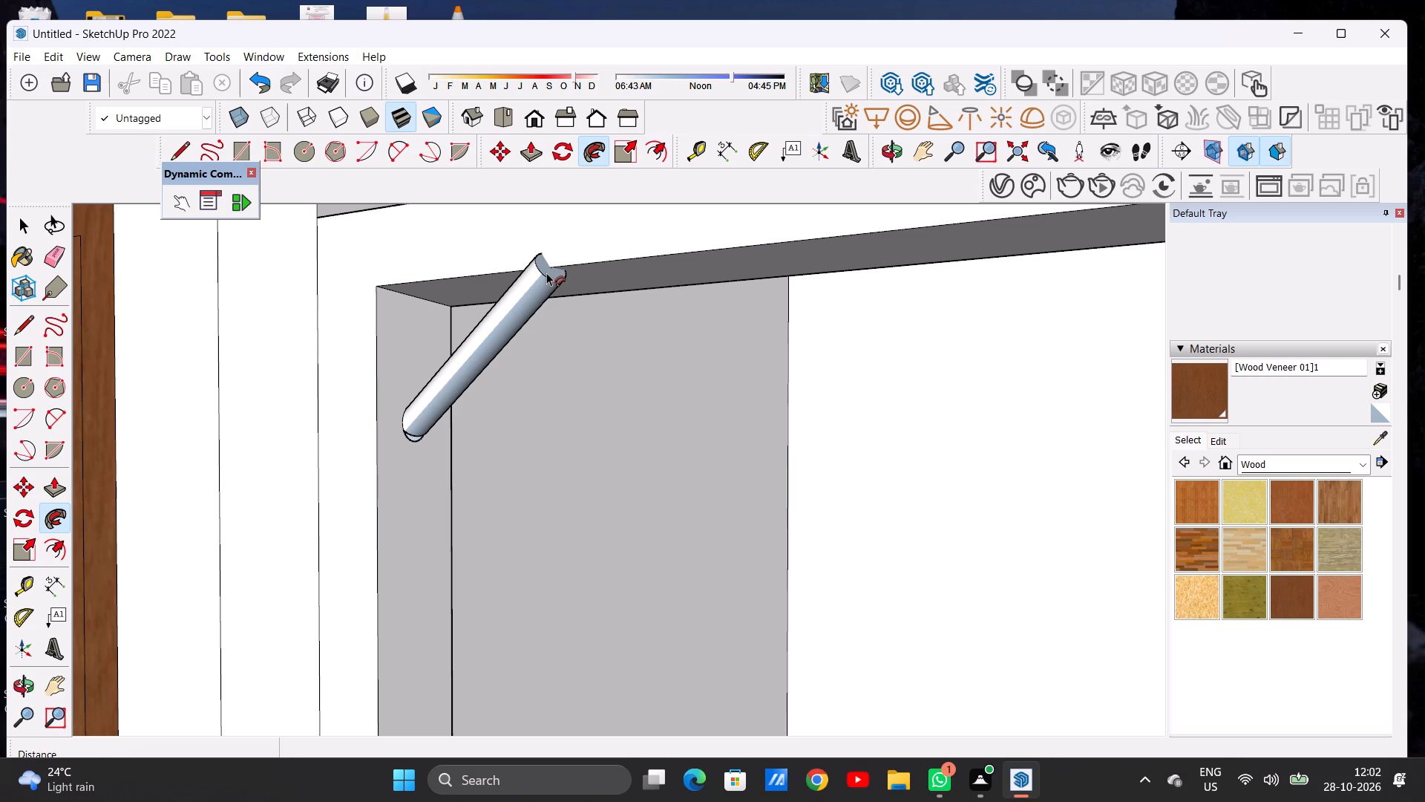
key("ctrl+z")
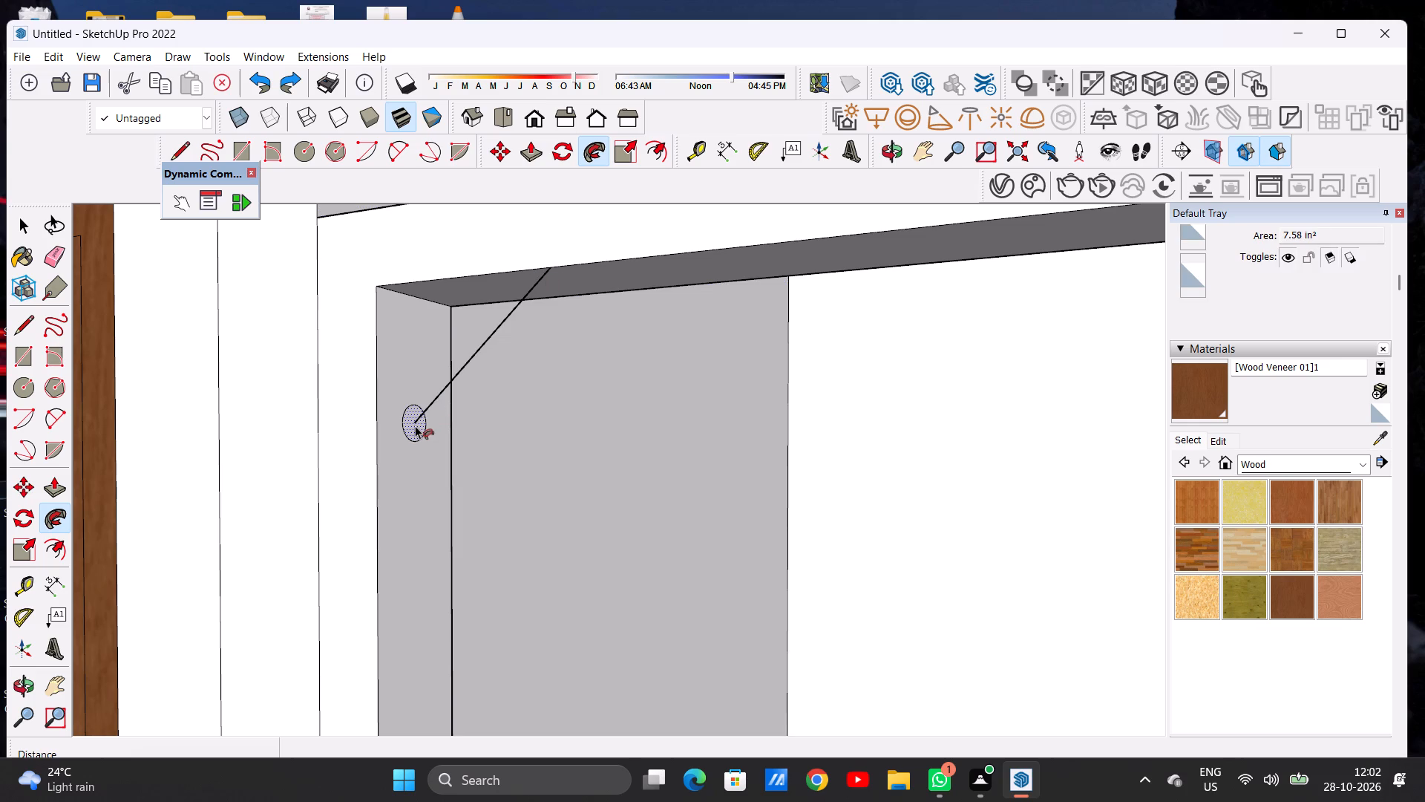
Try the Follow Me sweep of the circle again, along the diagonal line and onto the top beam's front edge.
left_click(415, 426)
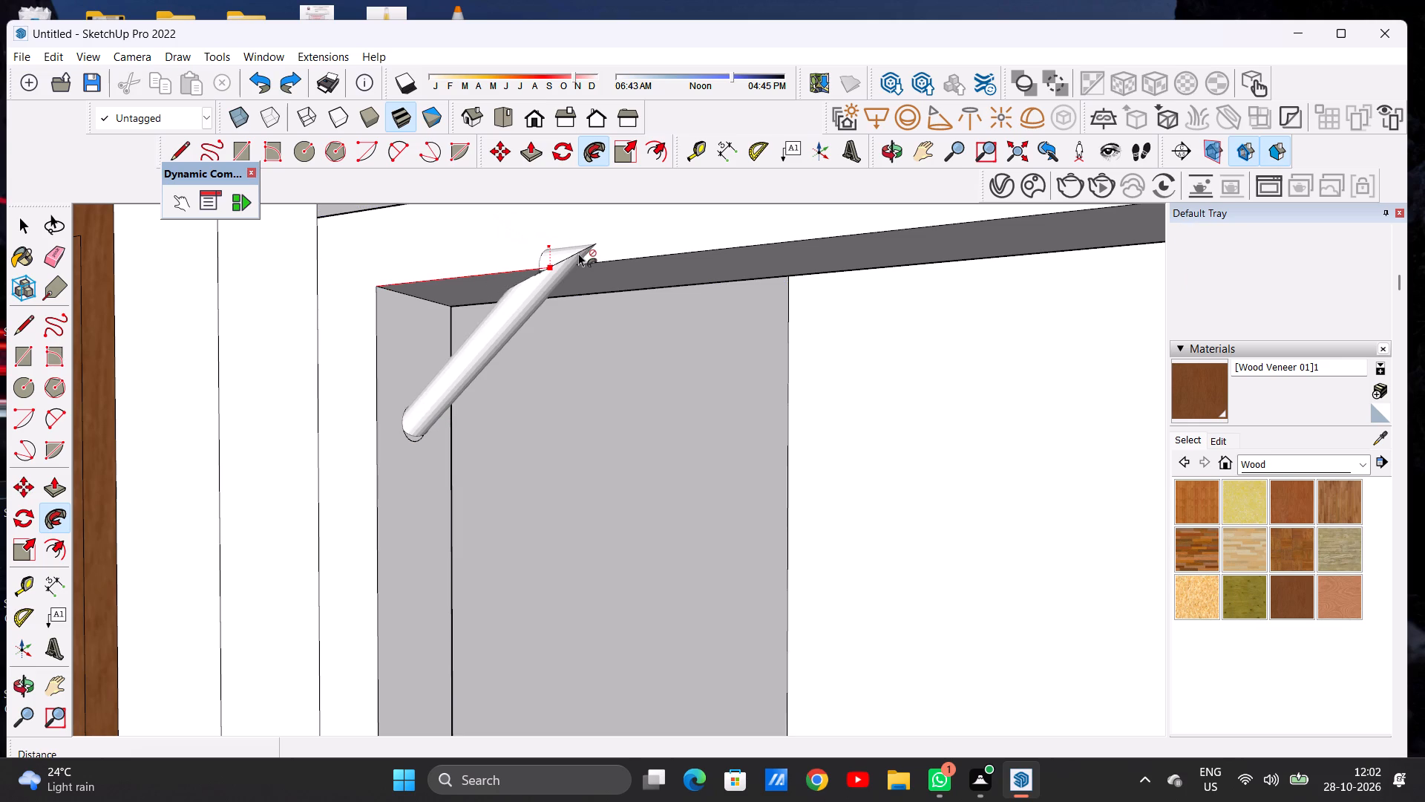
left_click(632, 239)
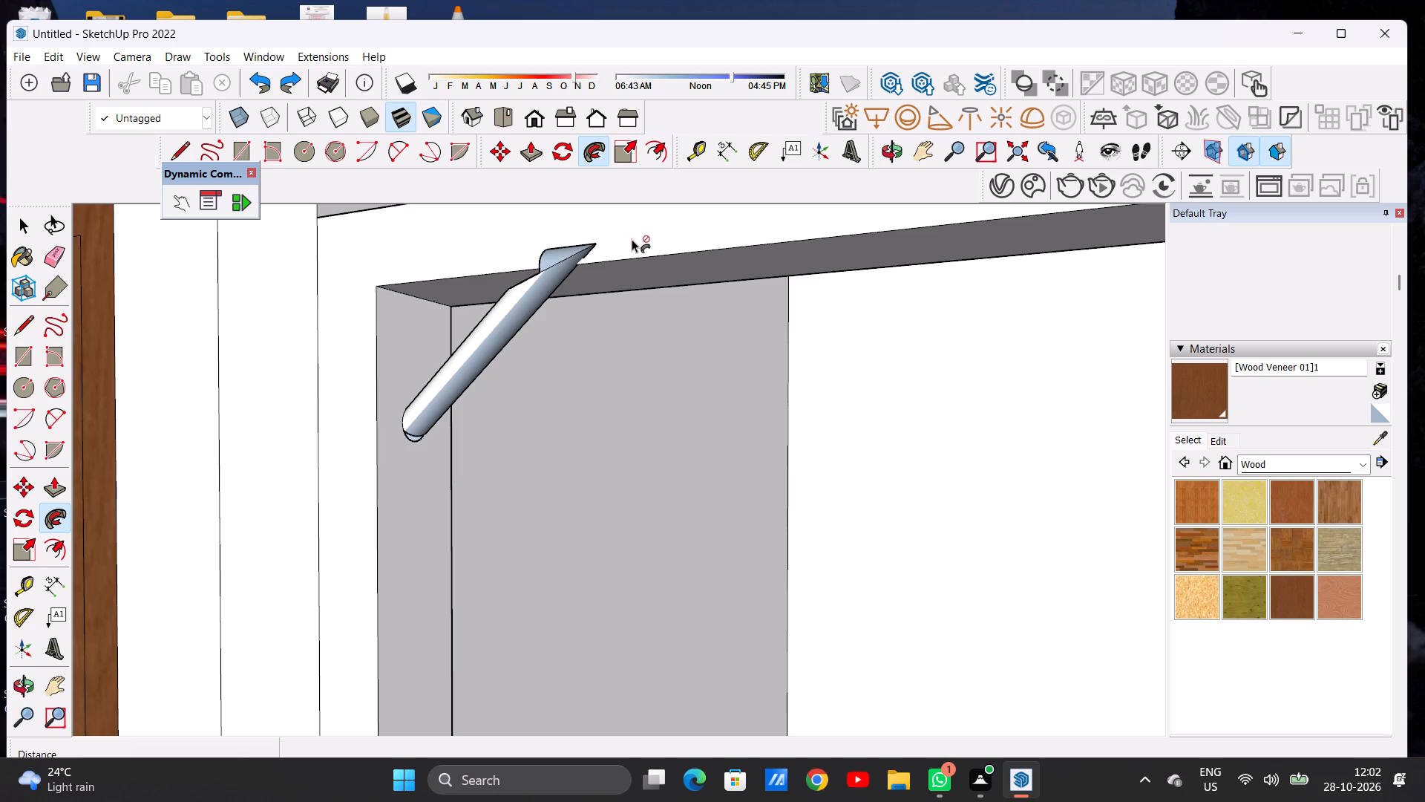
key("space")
Examine the swept corner brace and its upper end at the top beam, up close and from the front.
scroll(437, 326, "down", 10)
middle_click_drag(439, 325, 569, 344)
scroll(443, 355, "down", 6)
scroll(500, 313, "up", 12)
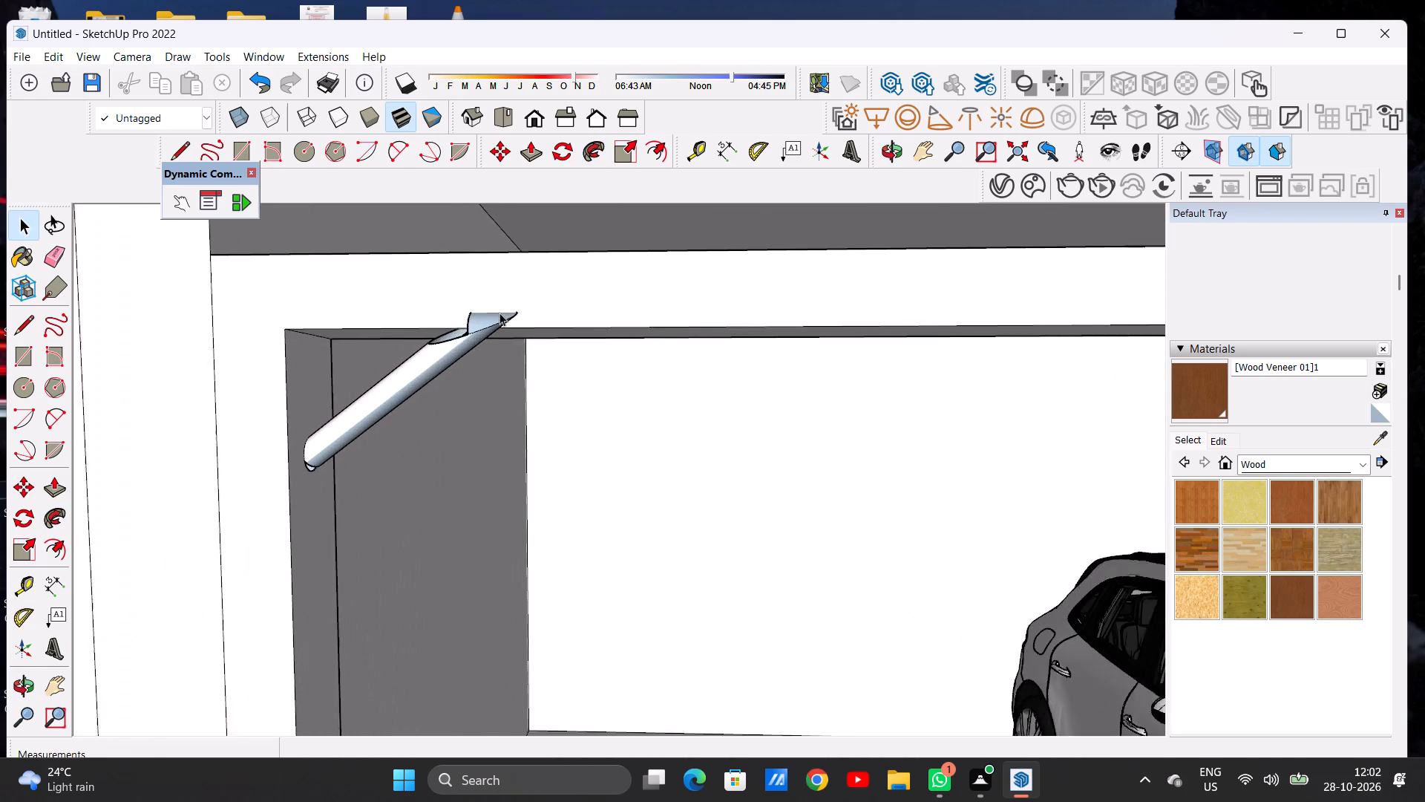
scroll(499, 313, "up", 1)
middle_click_drag(470, 339, 553, 419)
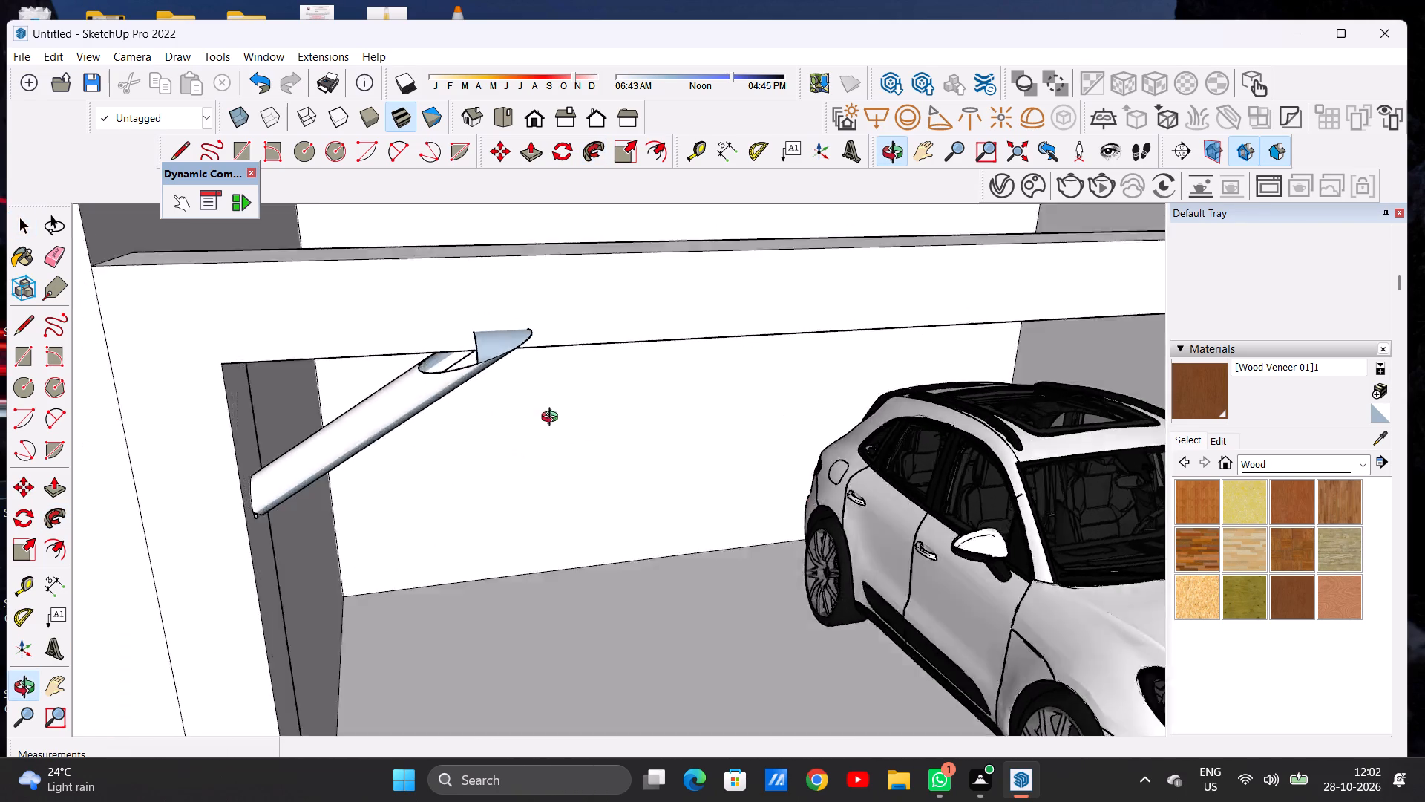
middle_click_drag(553, 419, 433, 359)
scroll(434, 364, "down", 3)
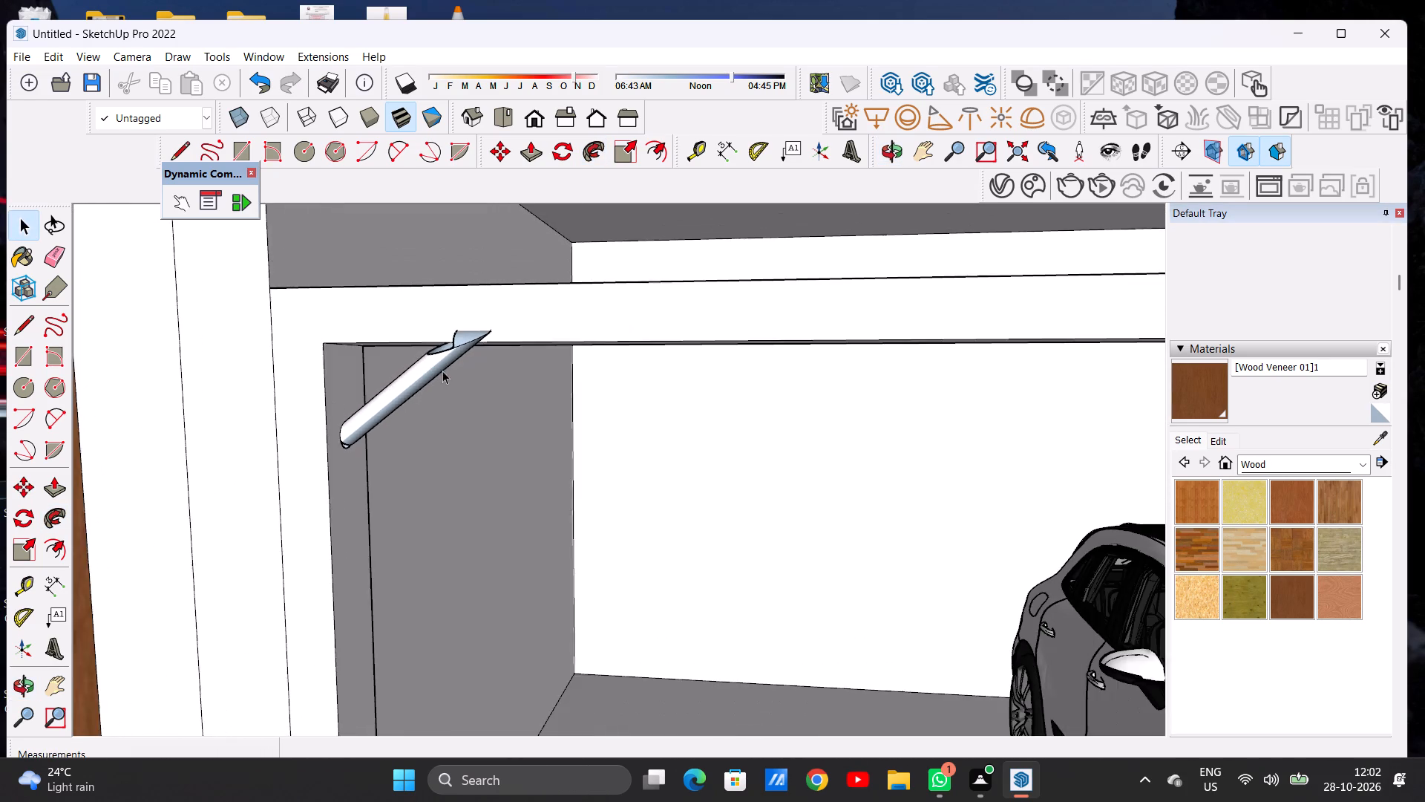
scroll(442, 371, "down", 18)
middle_click_drag(453, 388, 465, 362)
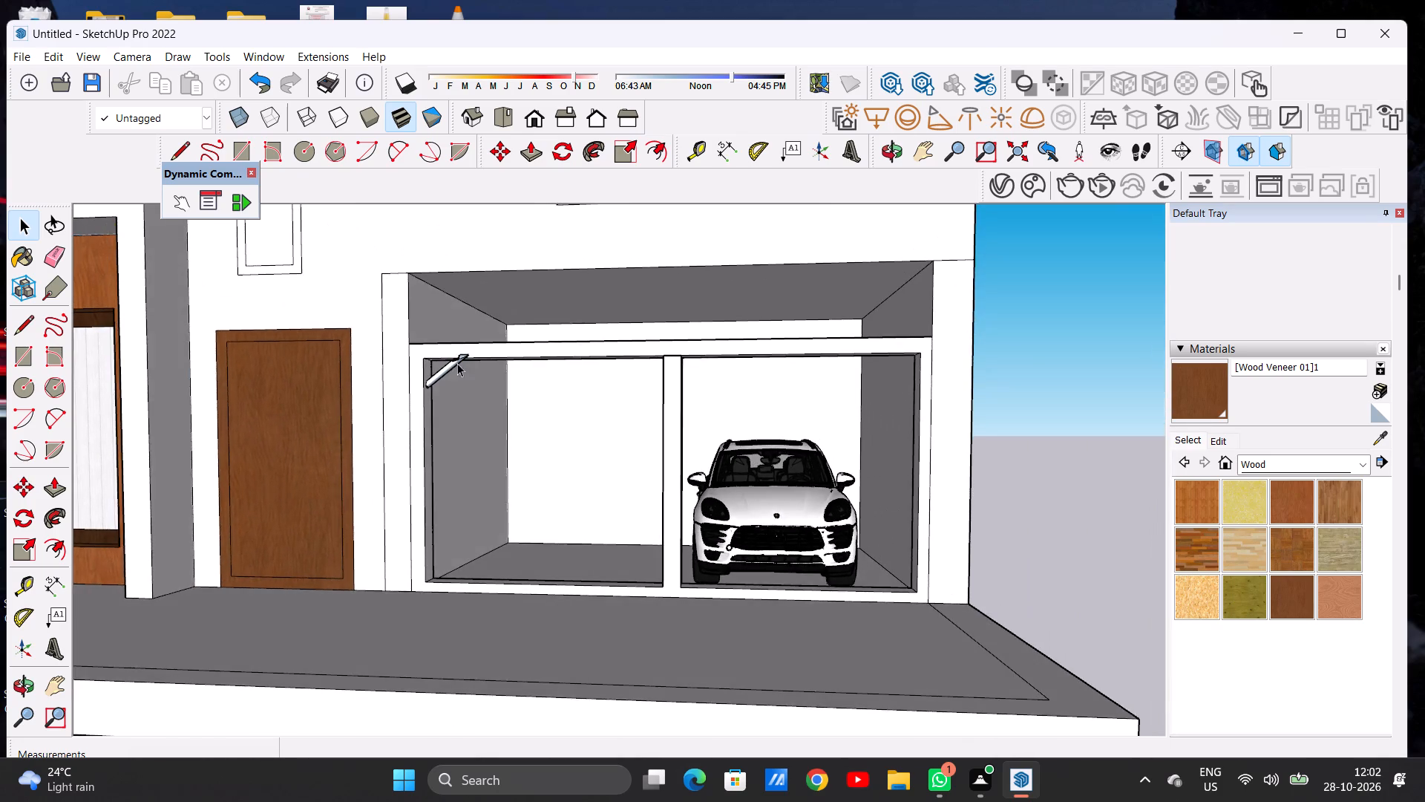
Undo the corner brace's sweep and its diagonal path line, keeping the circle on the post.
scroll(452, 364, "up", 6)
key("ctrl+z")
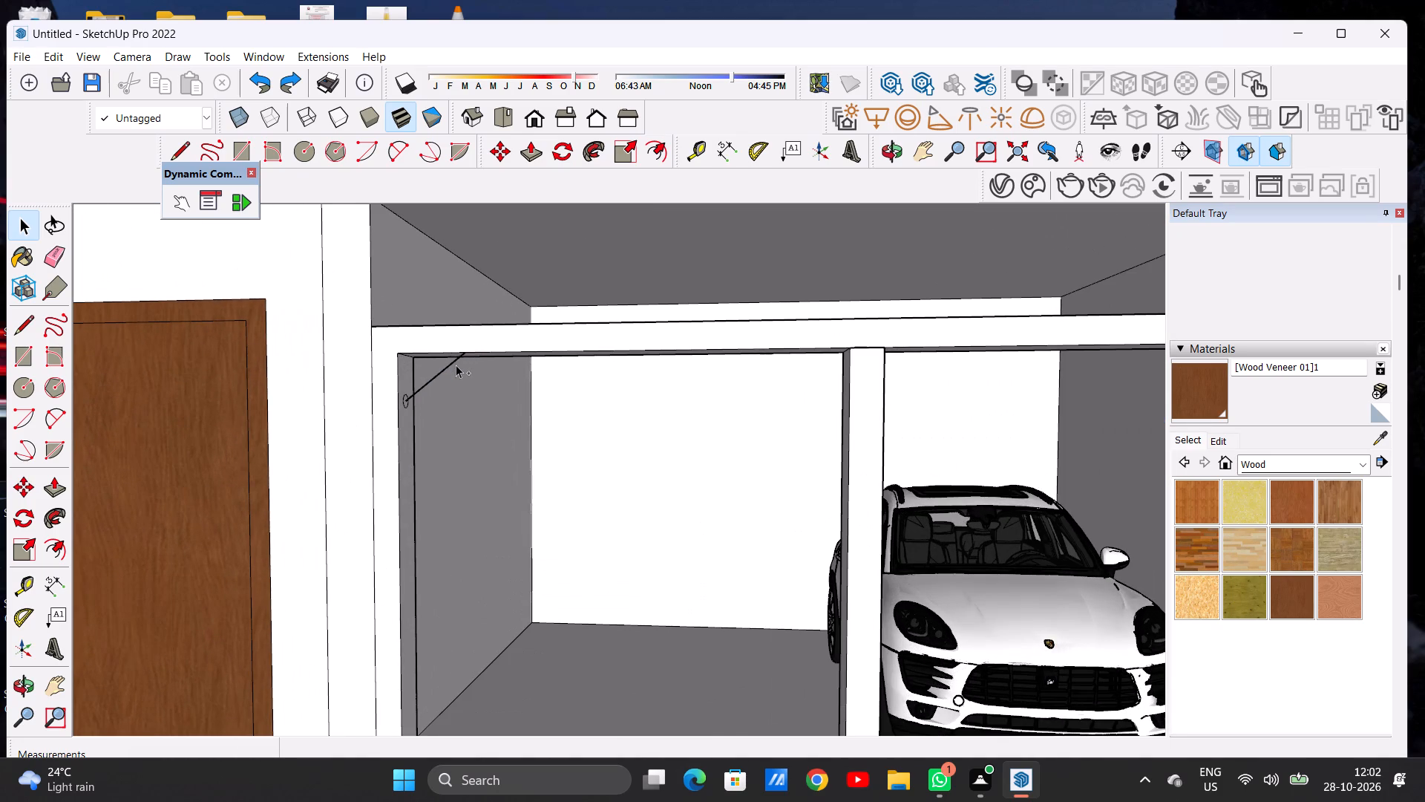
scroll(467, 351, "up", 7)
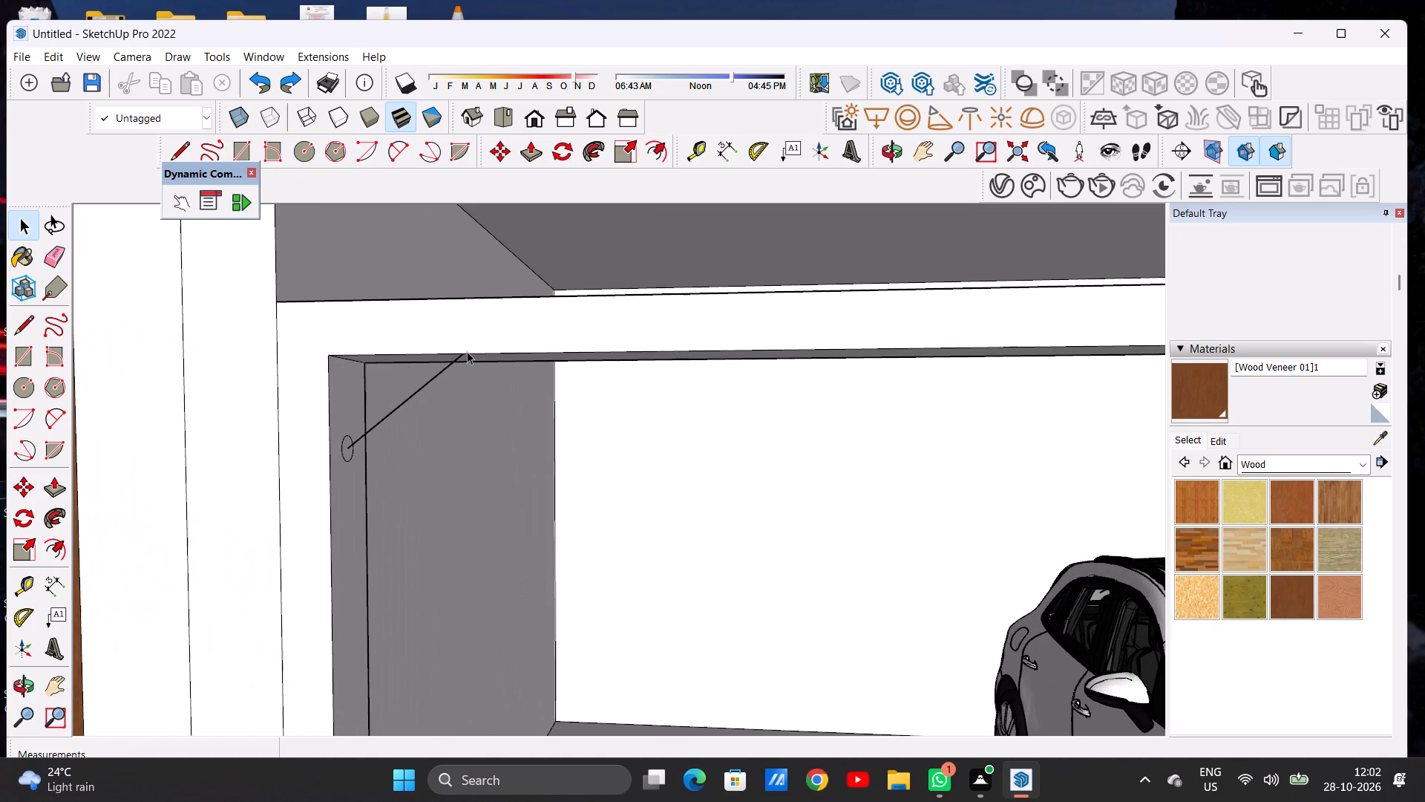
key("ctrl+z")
Draw a diagonal line about 1' 6" long from the circle's centre to the middle of the top beam's underside.
key("l")
scroll(374, 449, "up", 14)
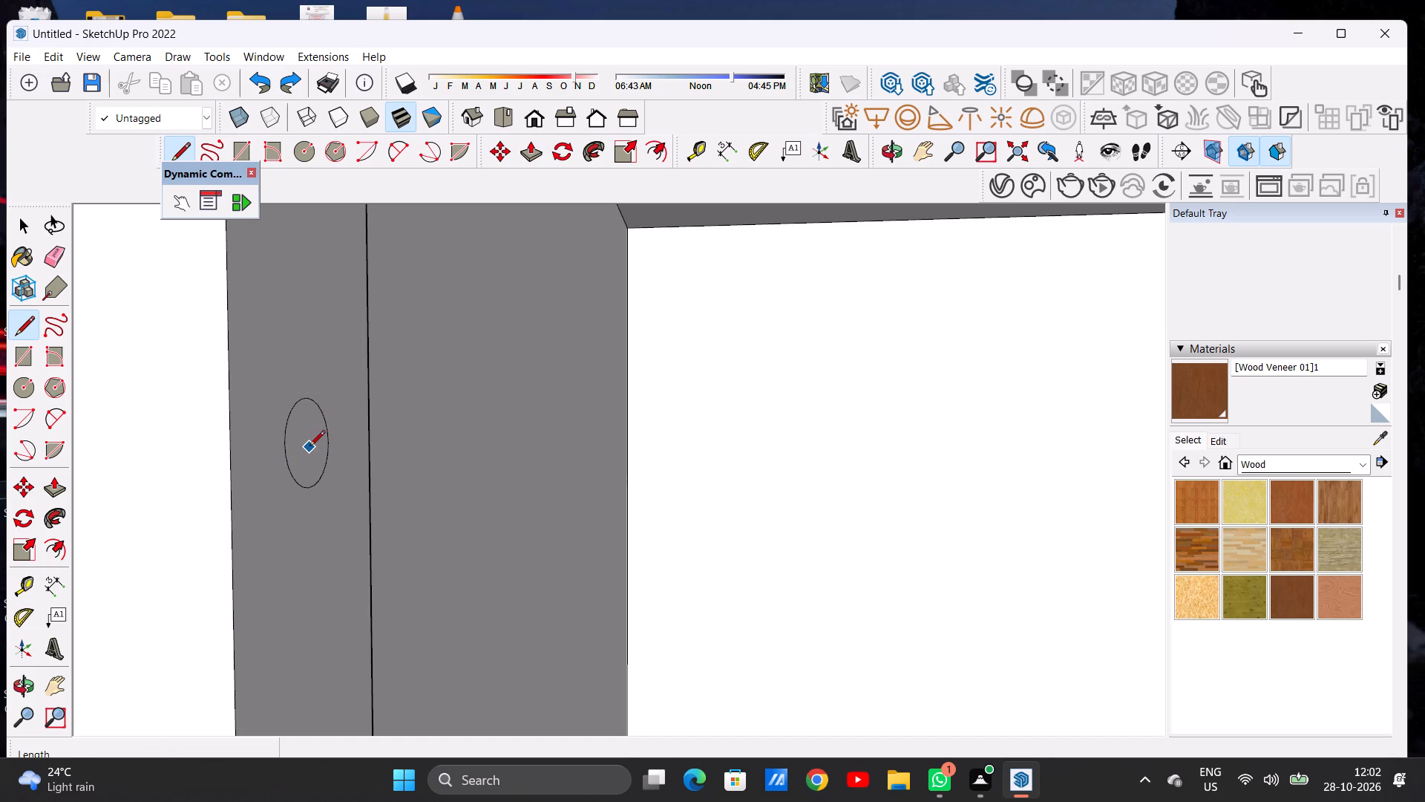
left_click(309, 447)
scroll(353, 437, "down", 3)
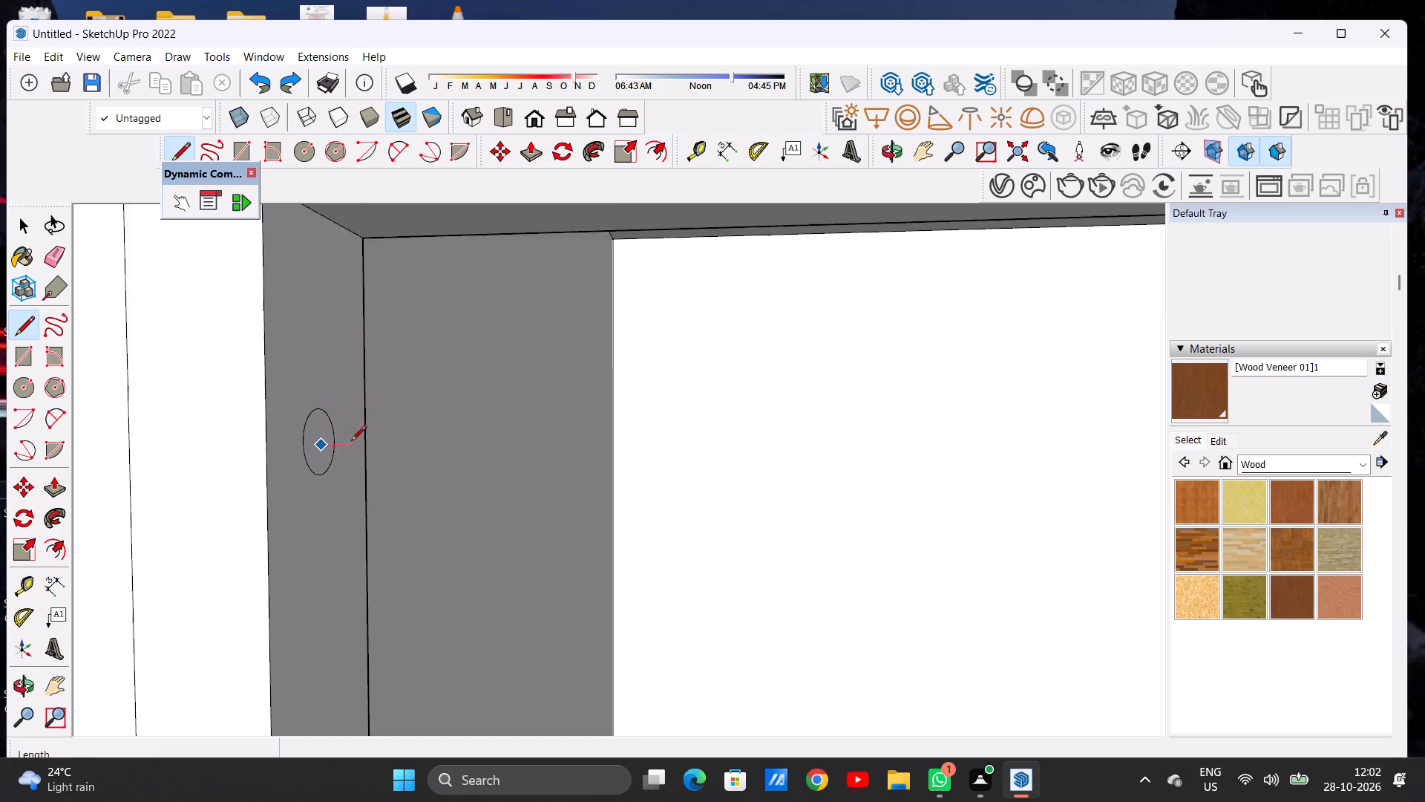
scroll(351, 442, "down", 7)
scroll(487, 326, "up", 8)
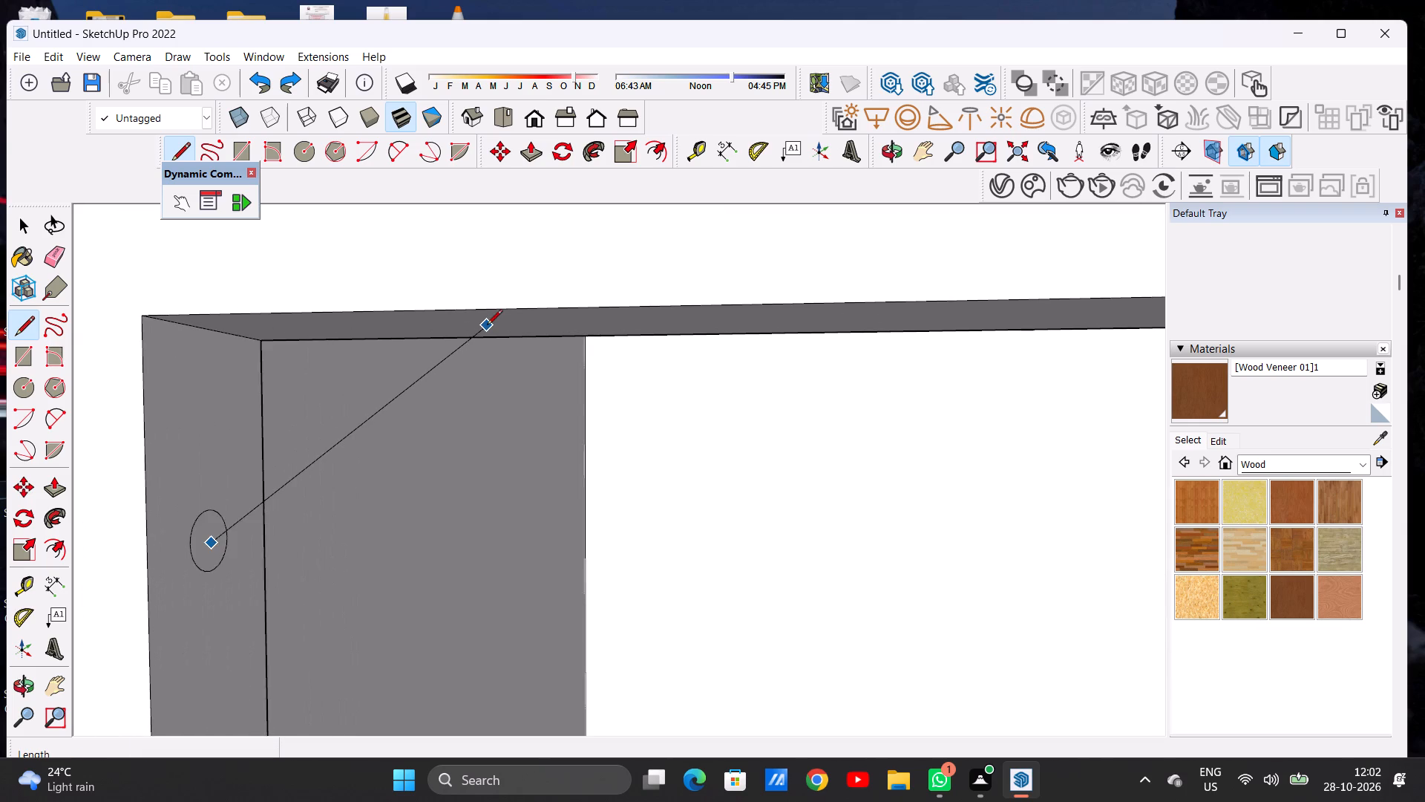
left_click(488, 327)
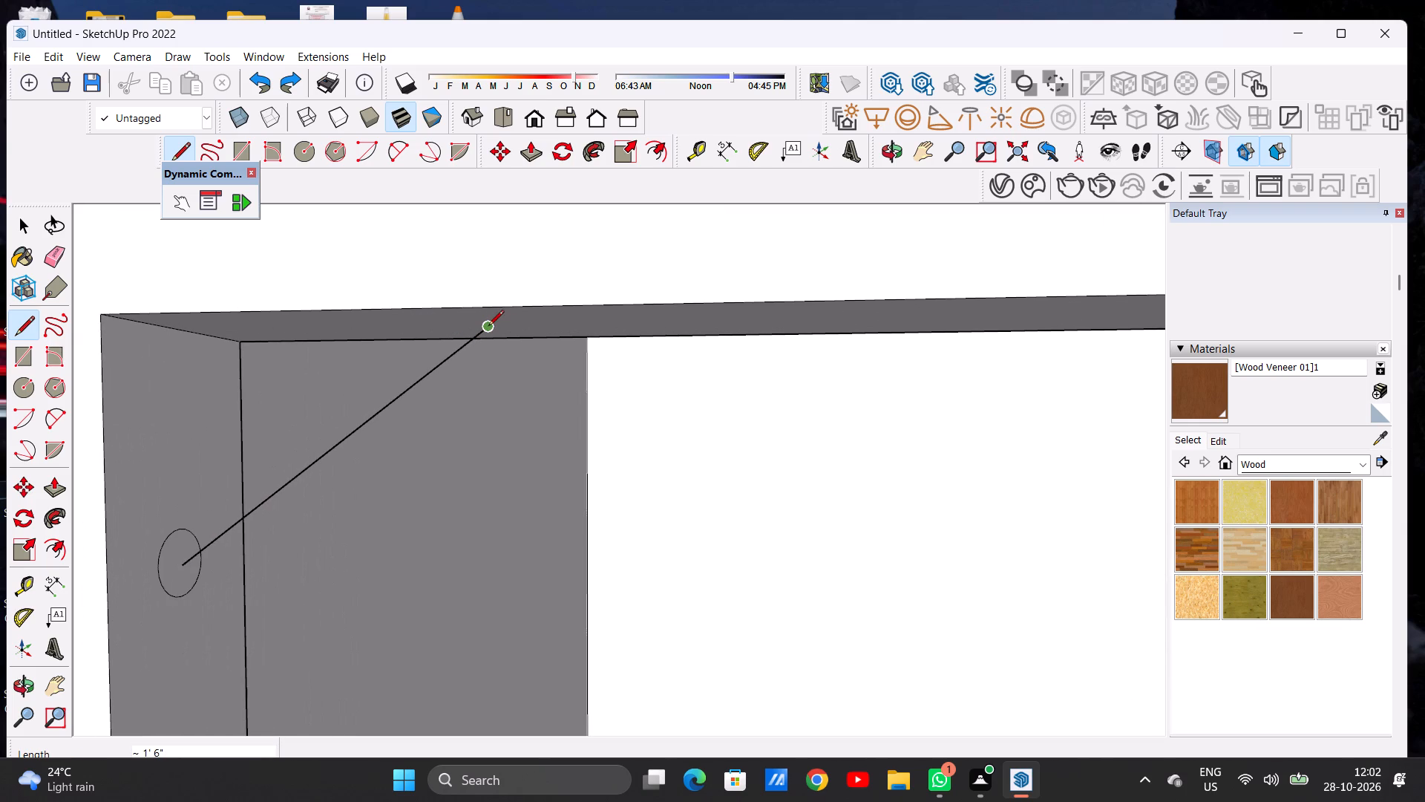
key("space")
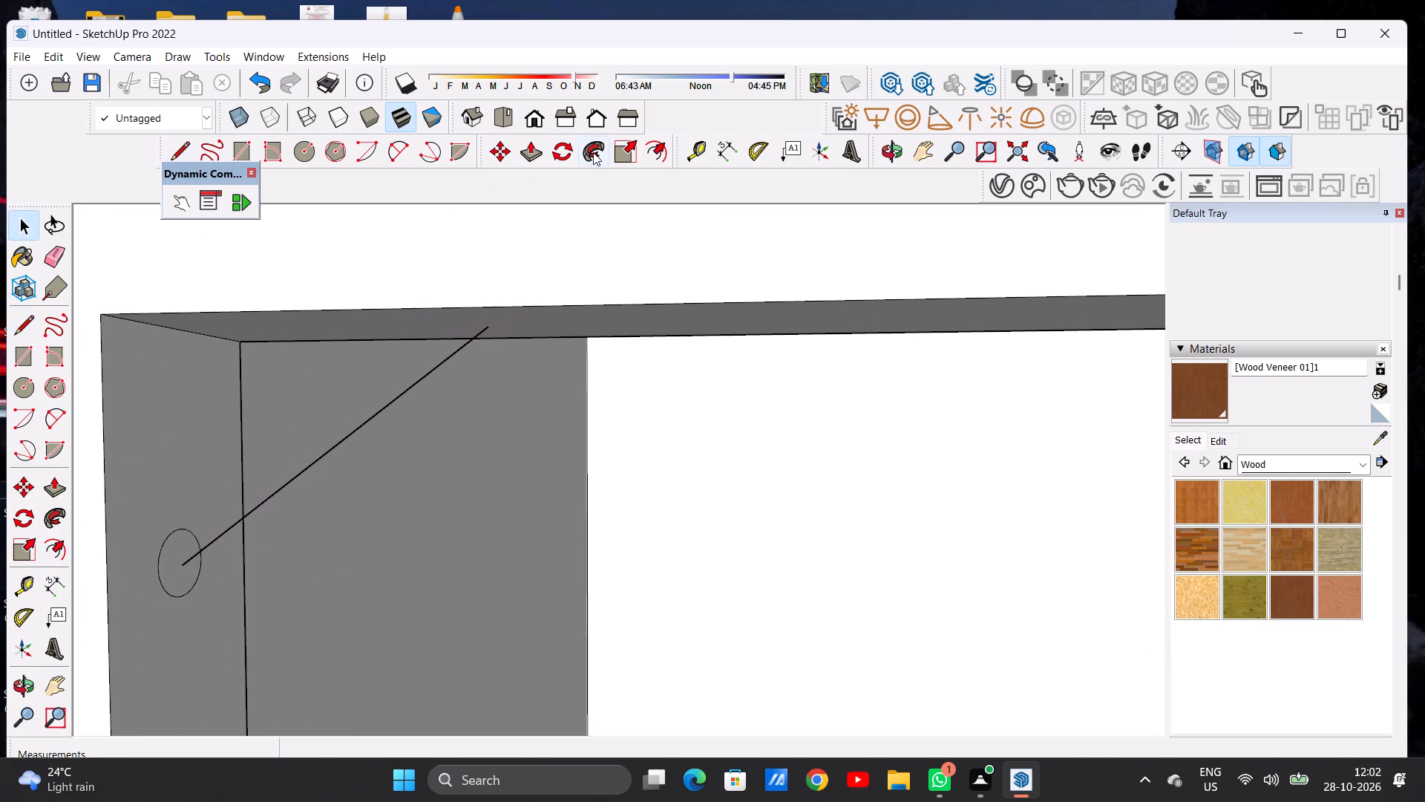
Sweep the circle along the diagonal line with Follow Me to form the round corner brace up to the beam's underside.
left_click(592, 149)
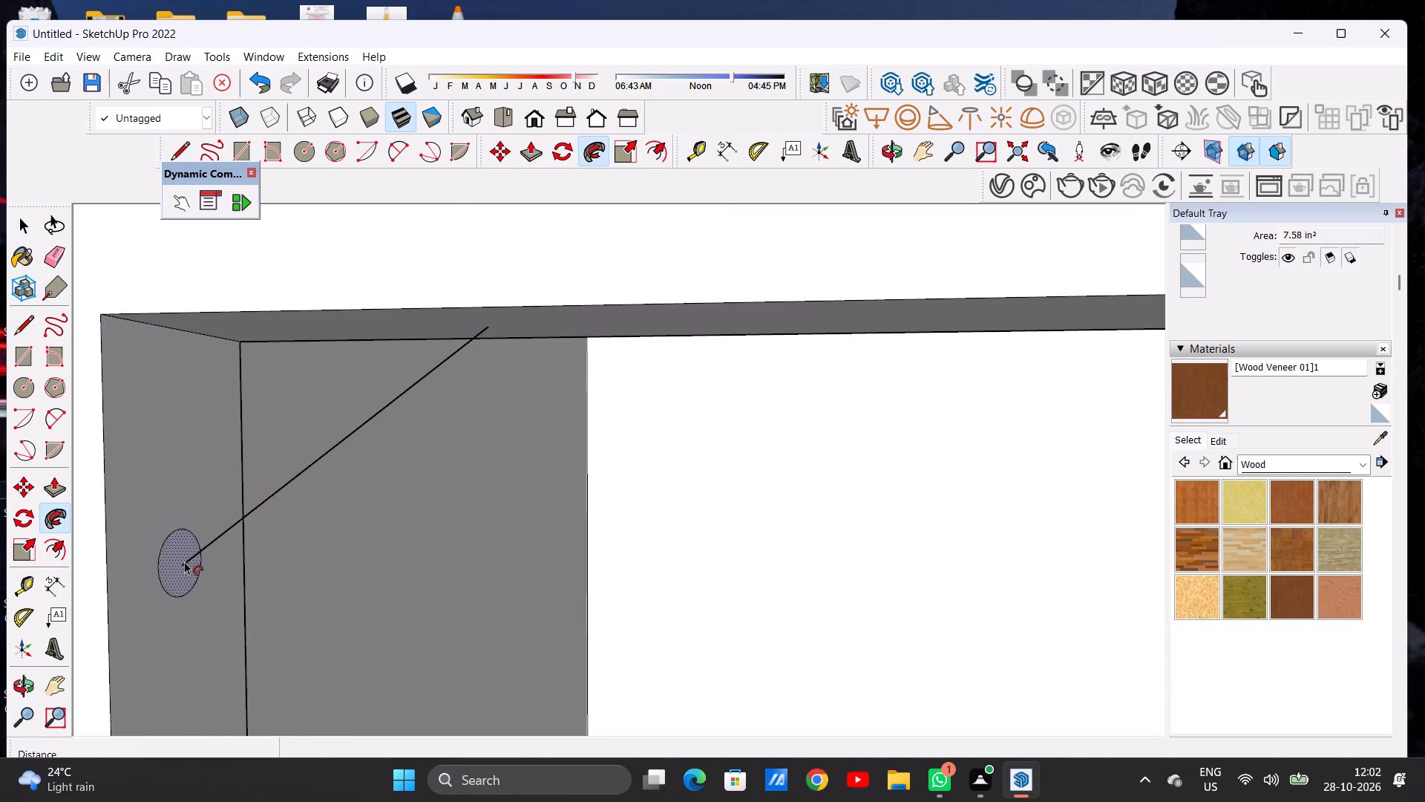
left_click(184, 561)
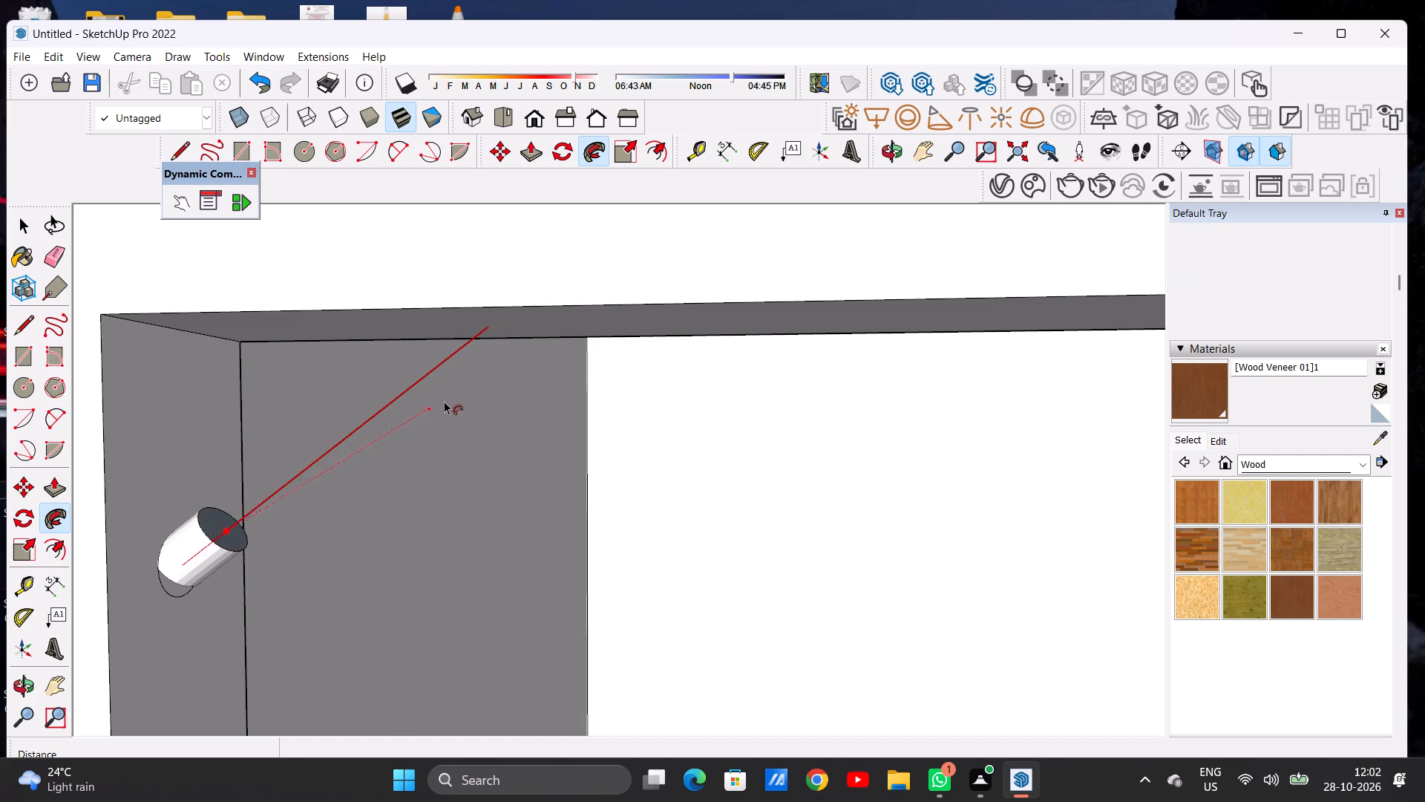
left_click(485, 333)
key("space")
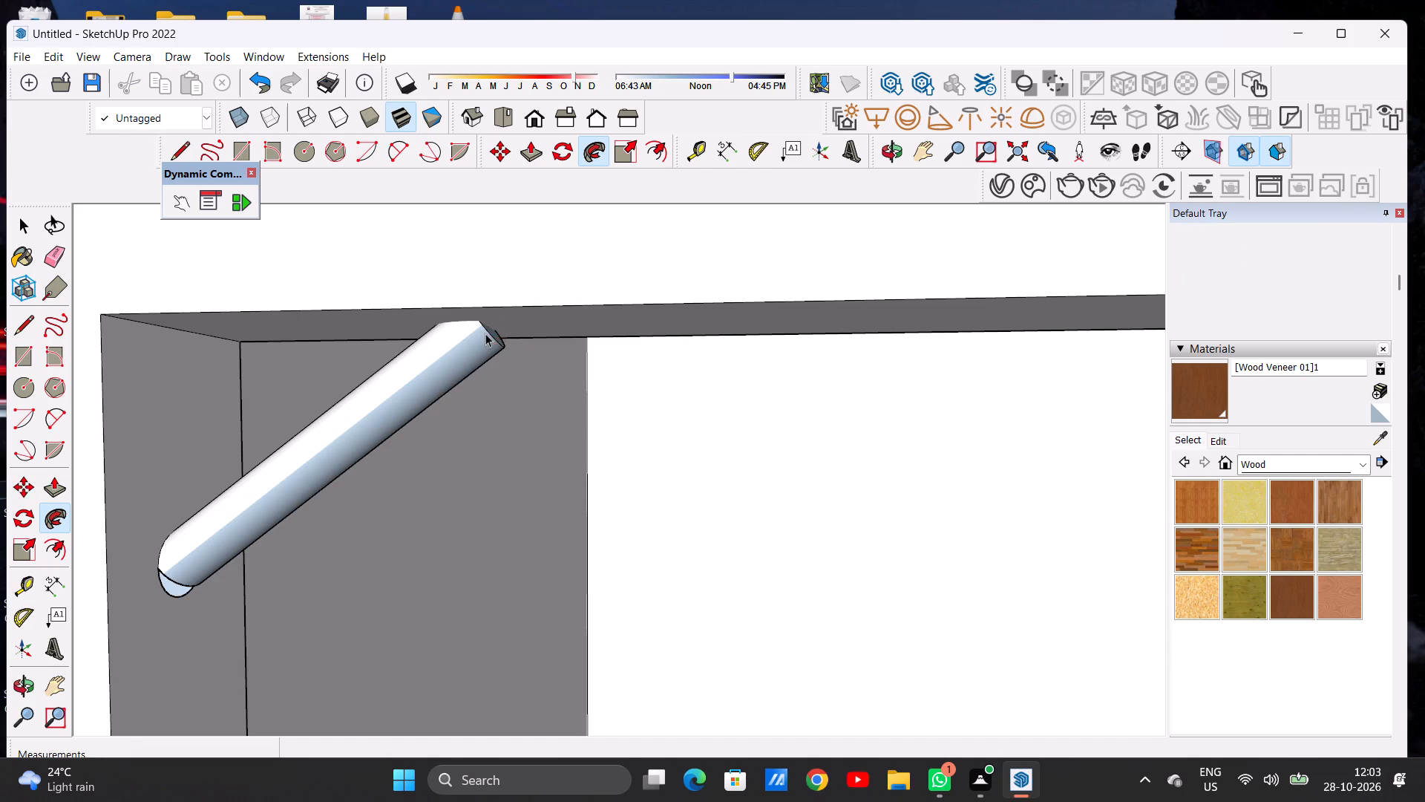
scroll(343, 458, "down", 20)
scroll(343, 458, "down", 12)
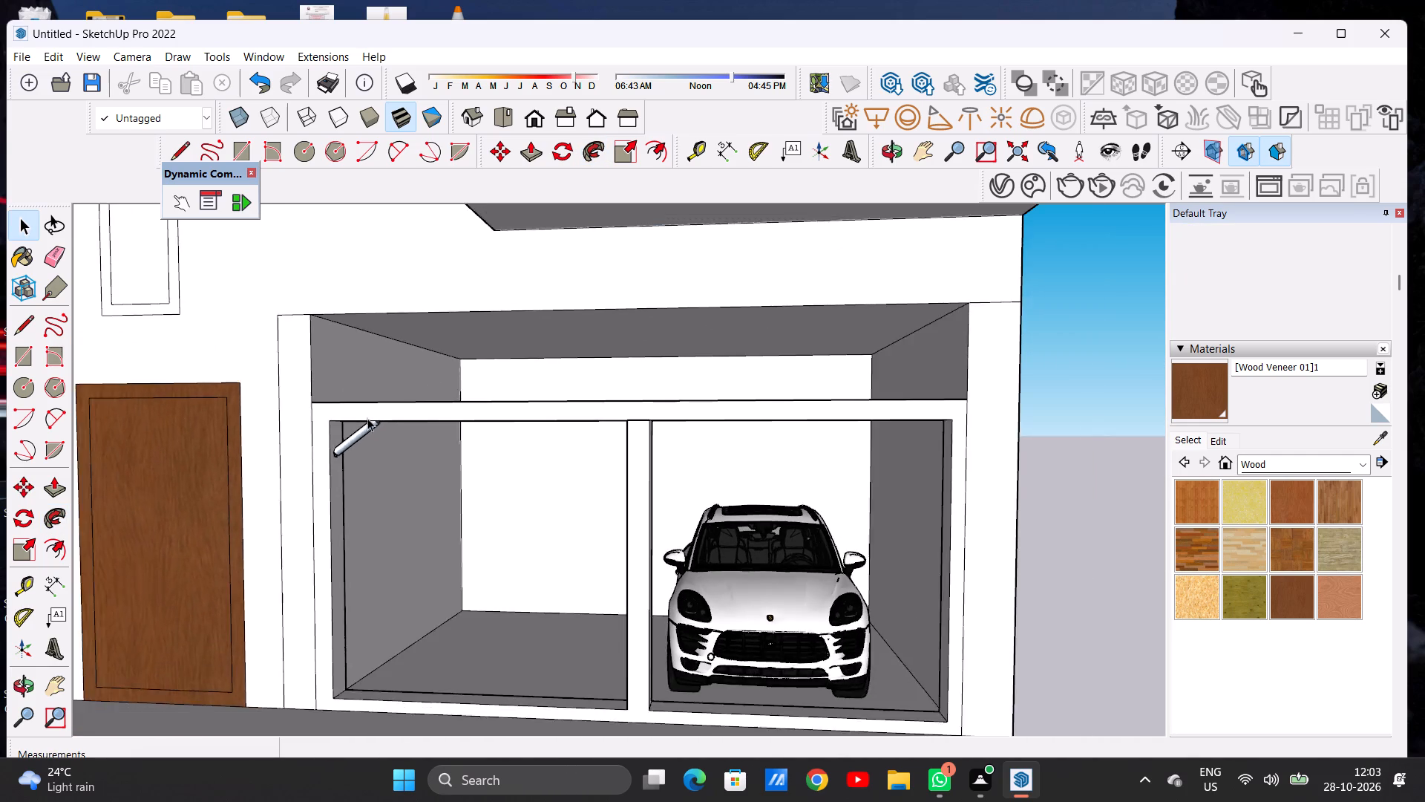
scroll(367, 418, "down", 5)
scroll(418, 469, "down", 1)
middle_click_drag(412, 470, 407, 479)
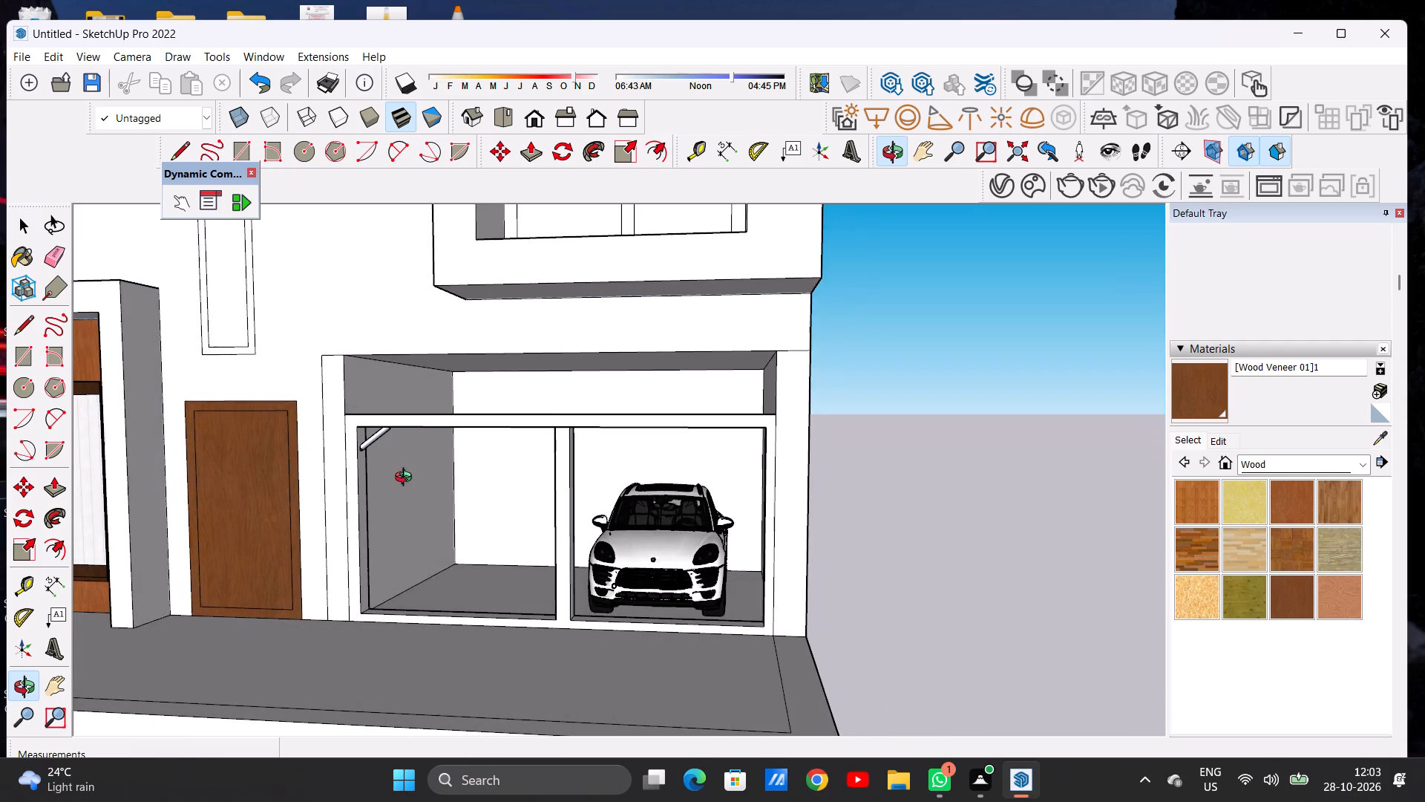
Examine the corner brace's lower end where it meets the post, up close and in the whole front frame.
middle_click_drag(407, 479, 435, 472)
scroll(375, 443, "up", 11)
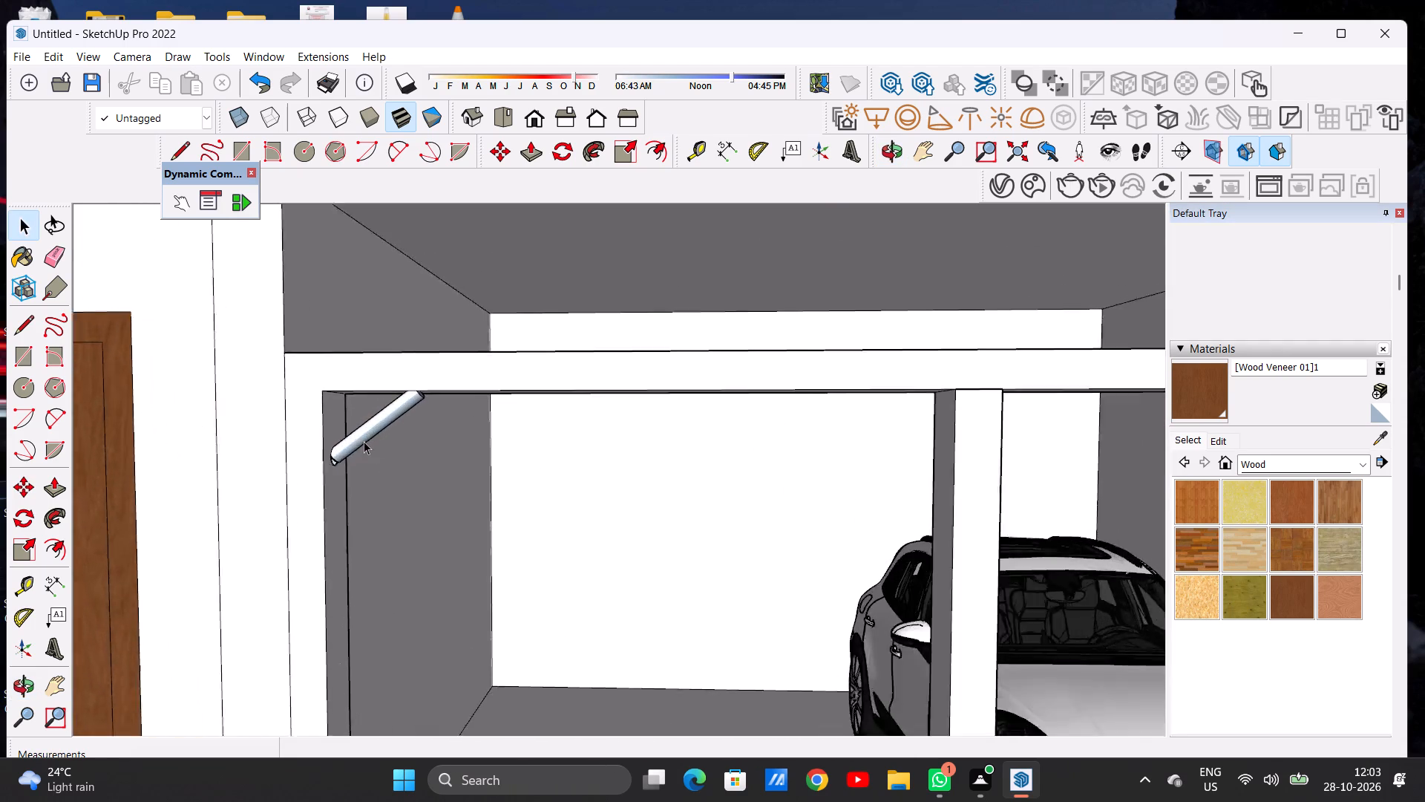
scroll(364, 441, "up", 5)
scroll(344, 451, "down", 1)
scroll(344, 451, "up", 4)
scroll(341, 454, "down", 1)
scroll(341, 455, "up", 8)
scroll(326, 473, "up", 16)
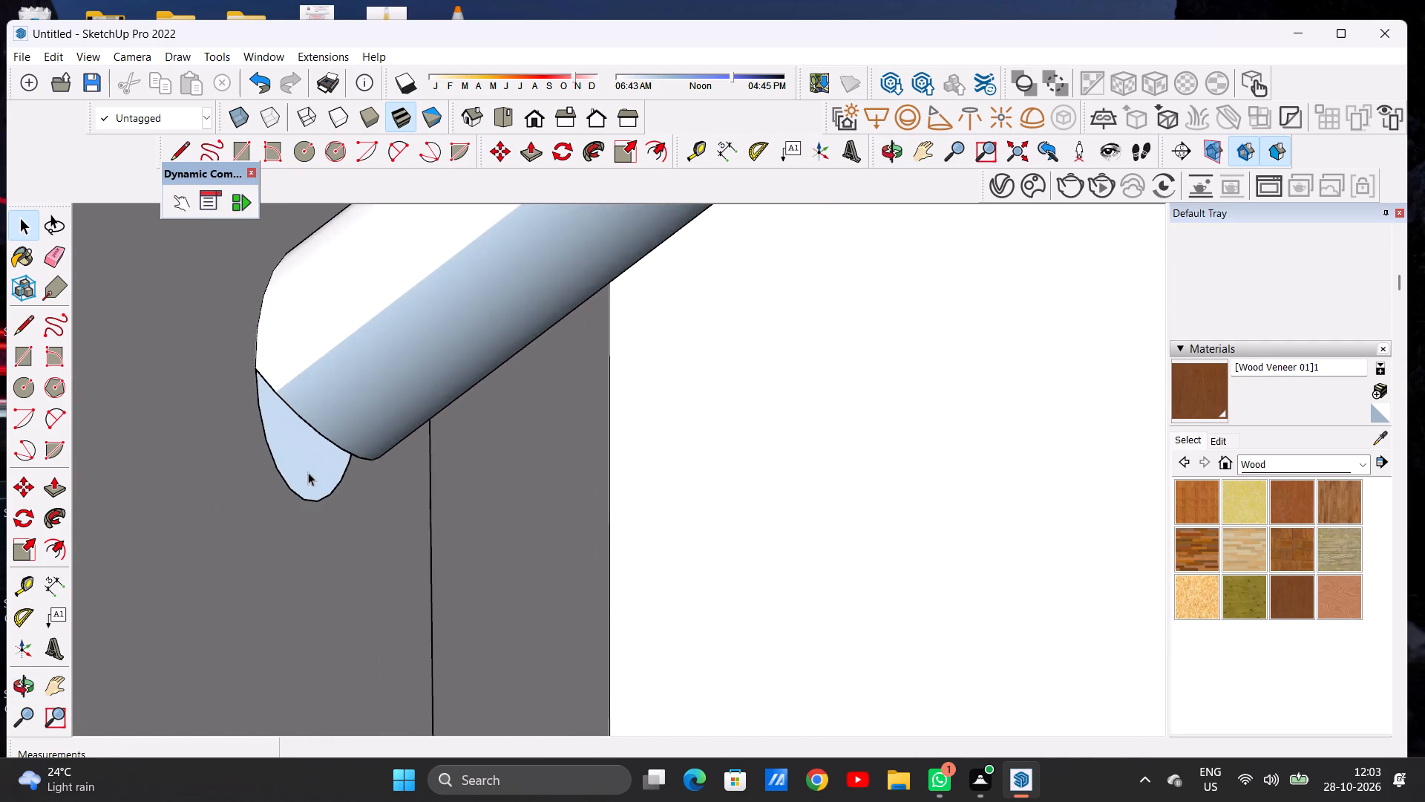
scroll(308, 472, "up", 4)
left_click(308, 472)
triple_click(308, 472)
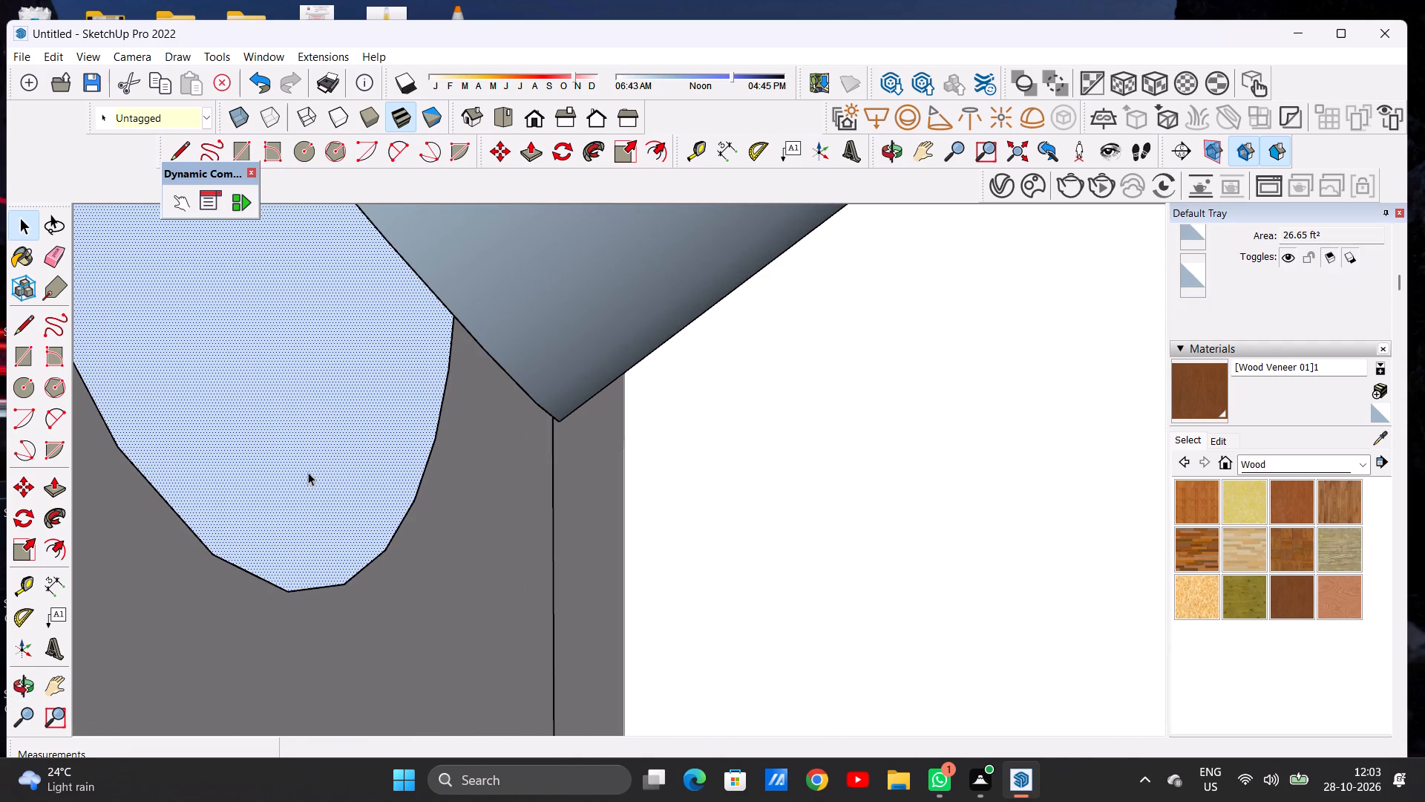
scroll(310, 477, "down", 15)
scroll(358, 463, "up", 2)
scroll(360, 462, "down", 10)
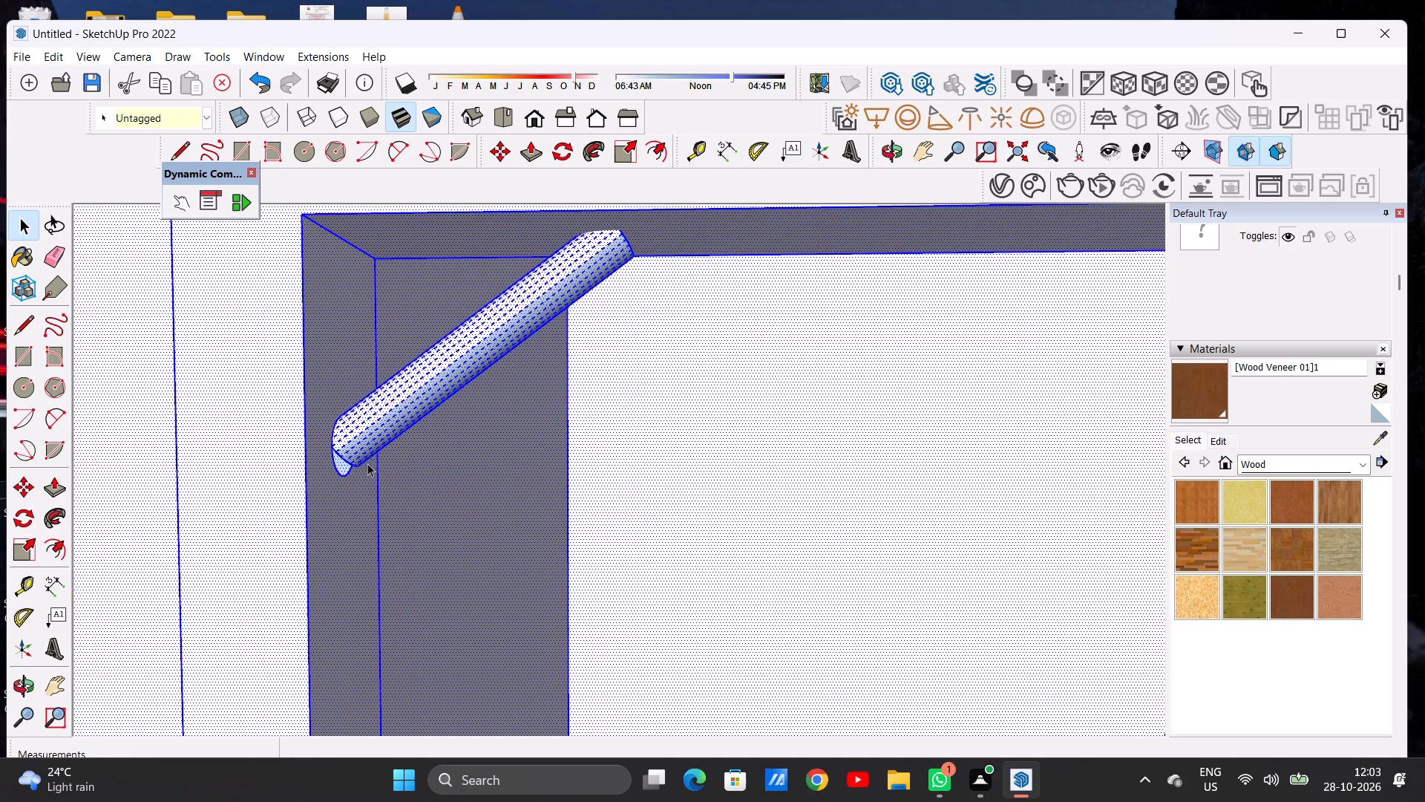
scroll(367, 463, "down", 20)
scroll(367, 463, "down", 13)
scroll(379, 461, "up", 1)
scroll(379, 461, "down", 7)
left_click(954, 444)
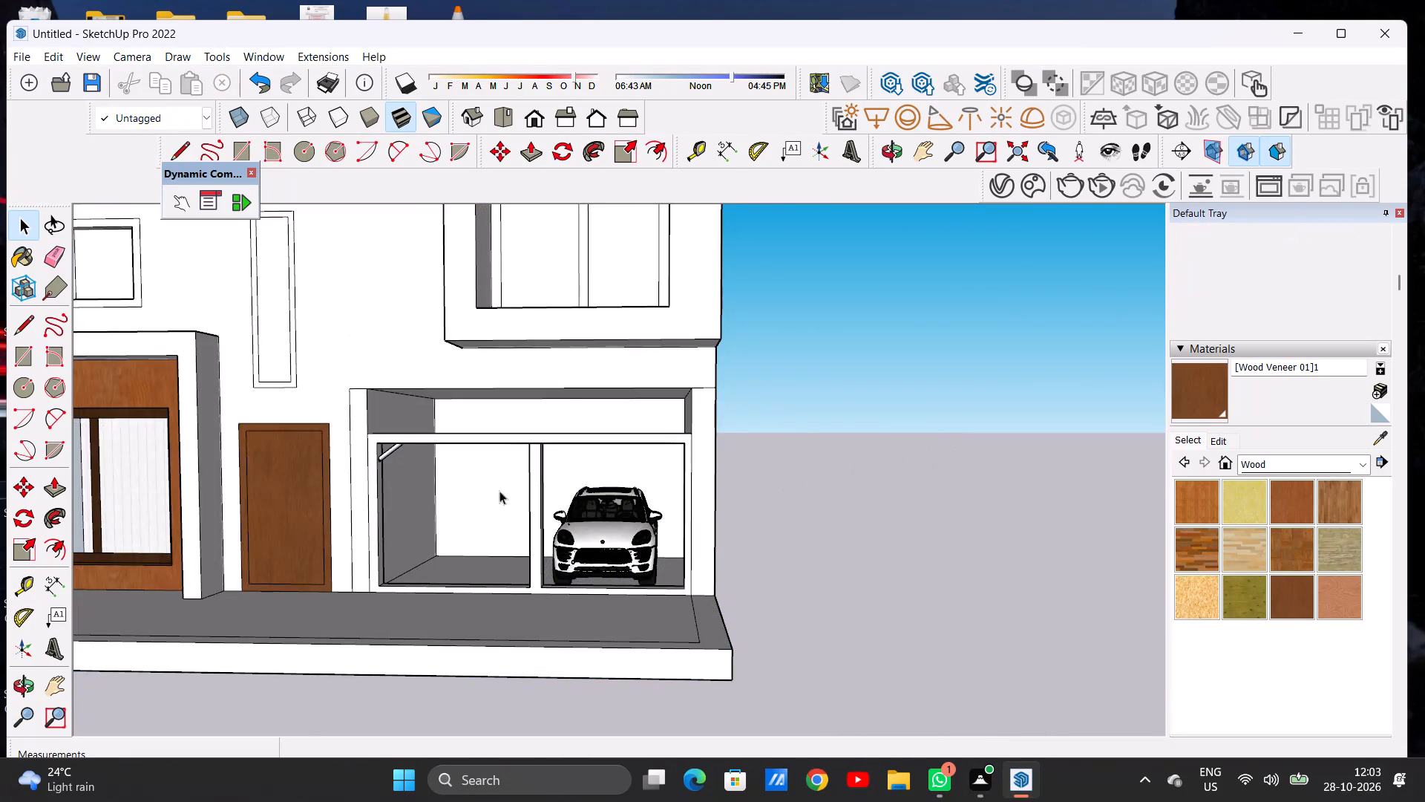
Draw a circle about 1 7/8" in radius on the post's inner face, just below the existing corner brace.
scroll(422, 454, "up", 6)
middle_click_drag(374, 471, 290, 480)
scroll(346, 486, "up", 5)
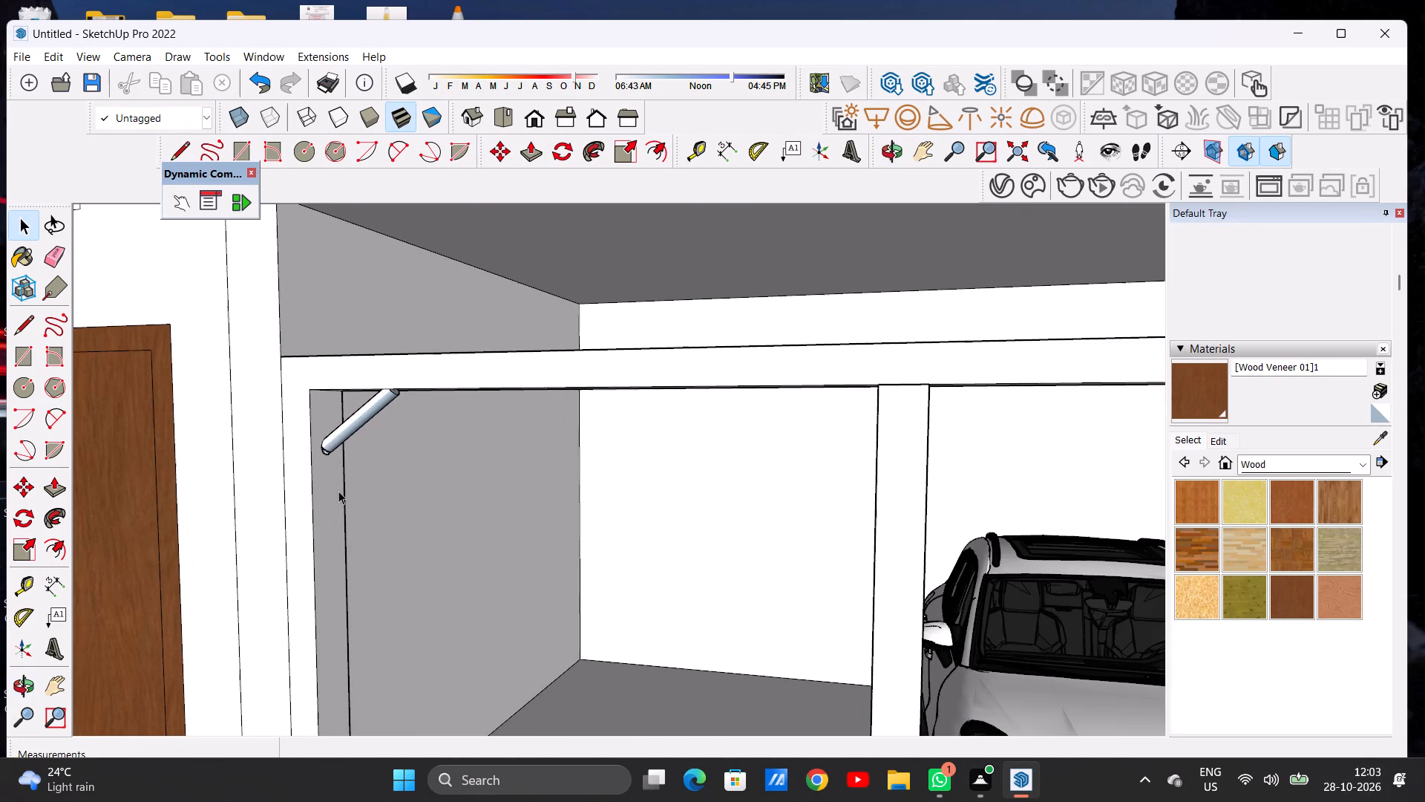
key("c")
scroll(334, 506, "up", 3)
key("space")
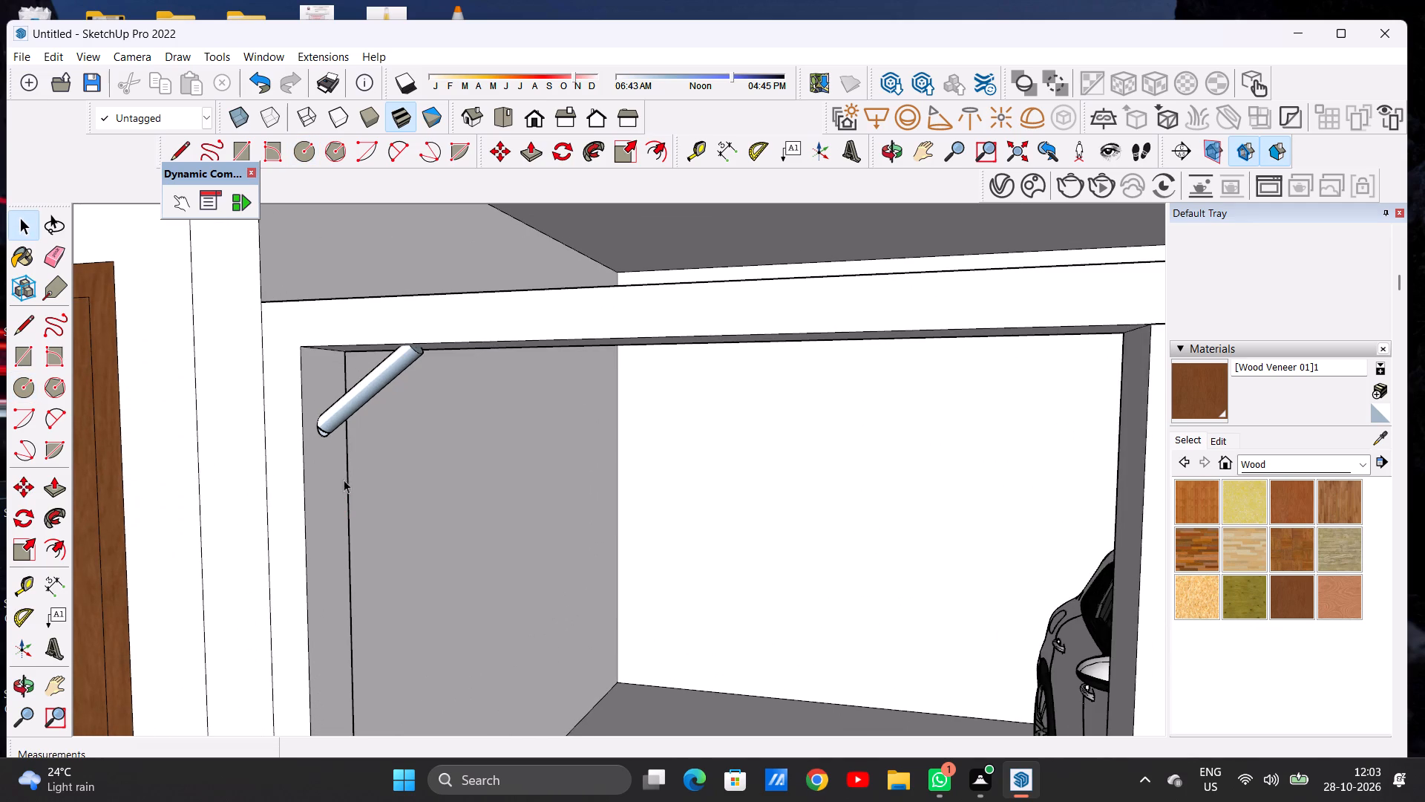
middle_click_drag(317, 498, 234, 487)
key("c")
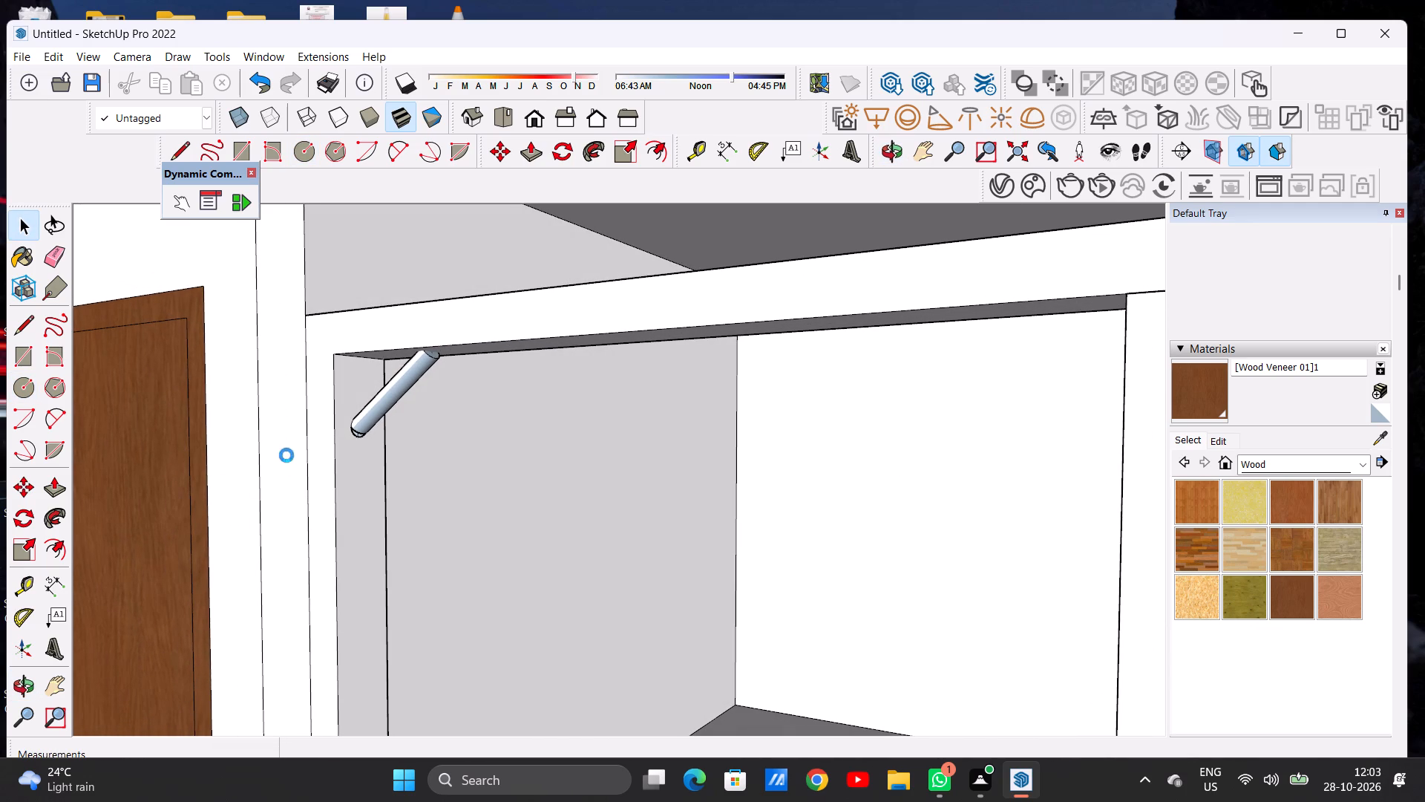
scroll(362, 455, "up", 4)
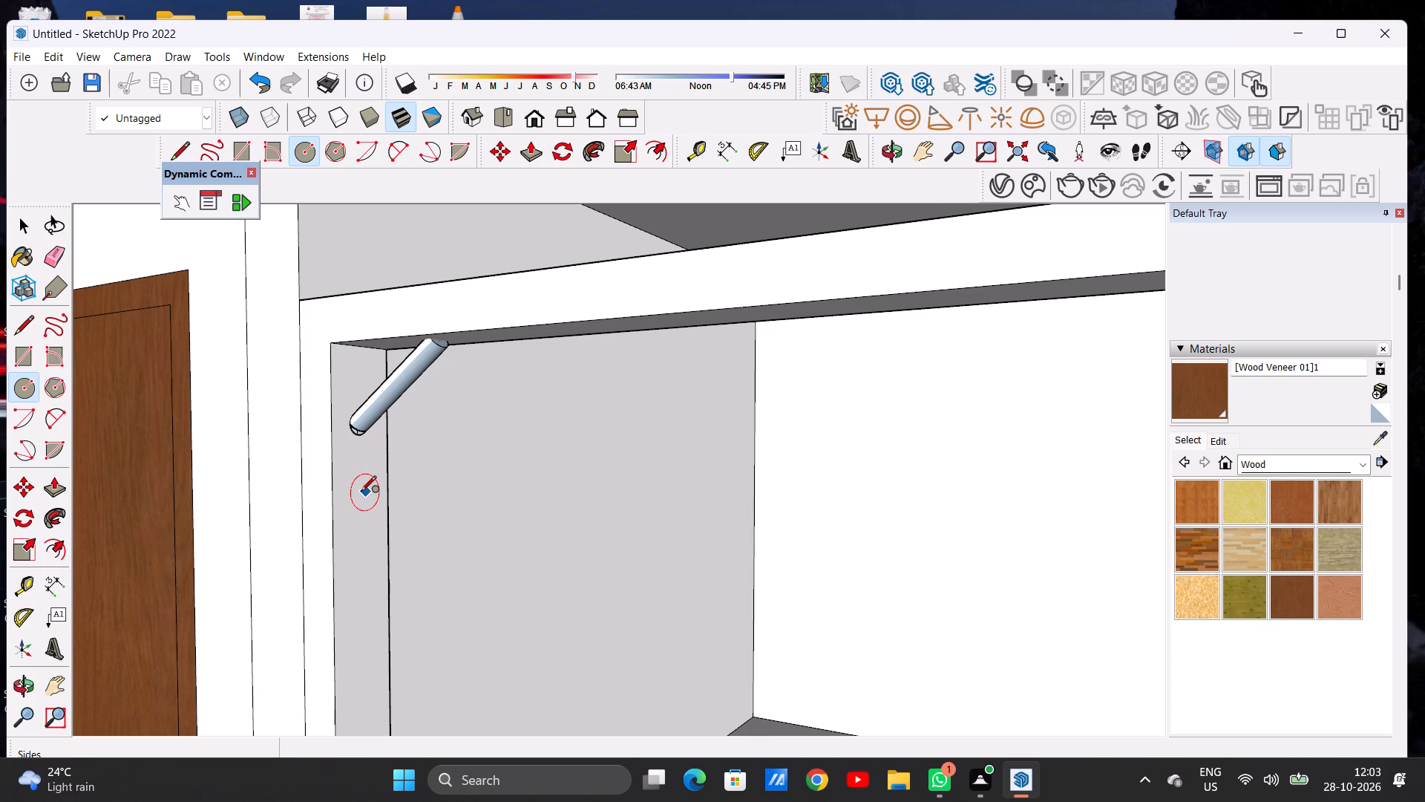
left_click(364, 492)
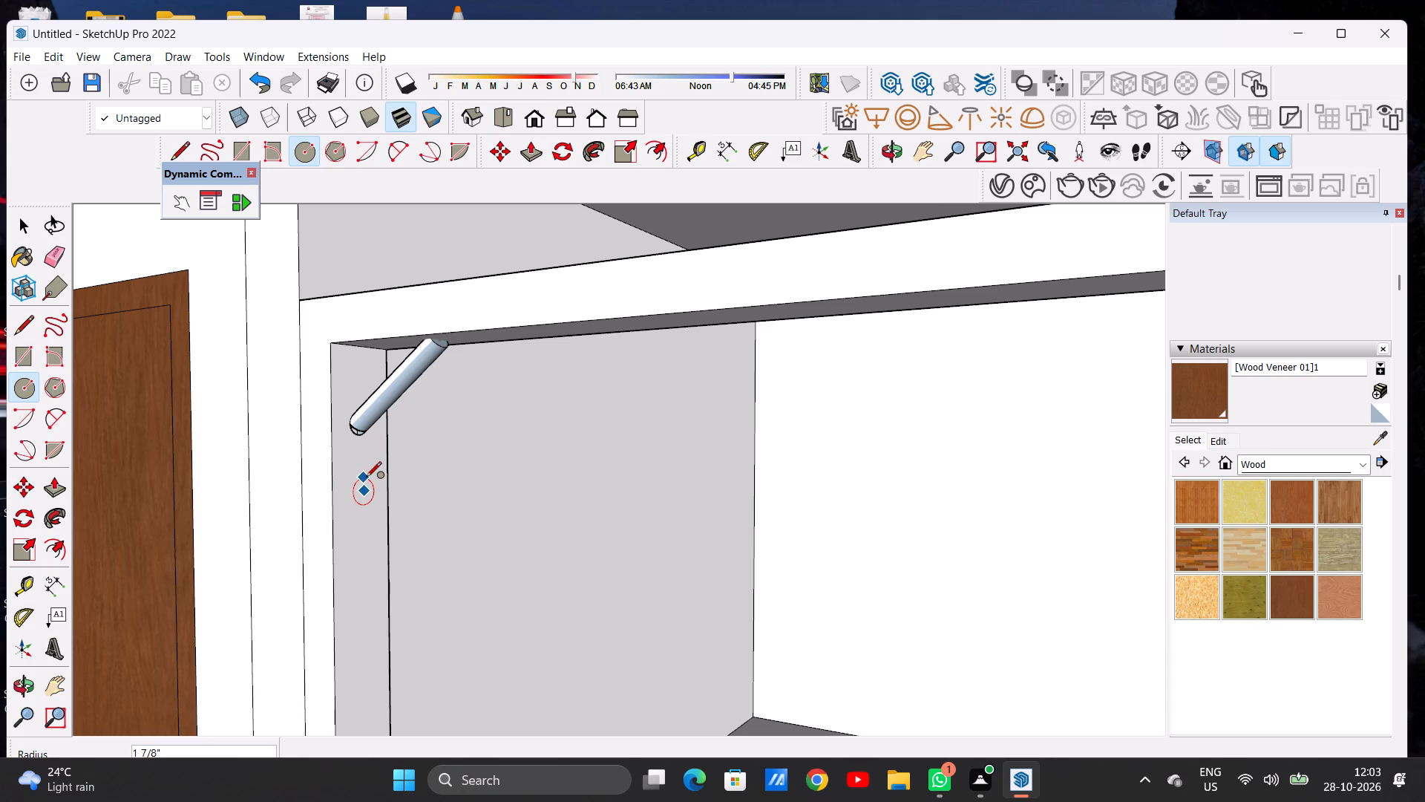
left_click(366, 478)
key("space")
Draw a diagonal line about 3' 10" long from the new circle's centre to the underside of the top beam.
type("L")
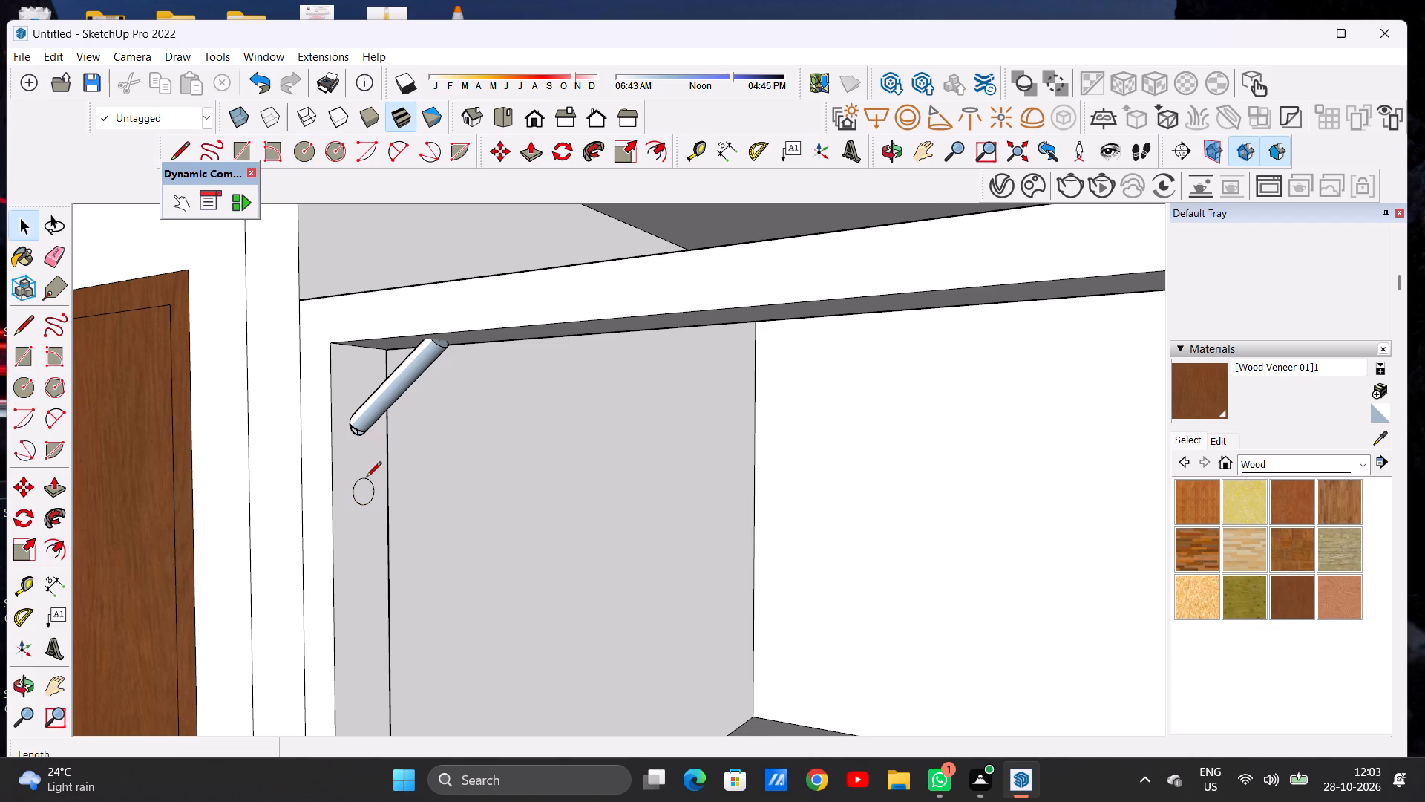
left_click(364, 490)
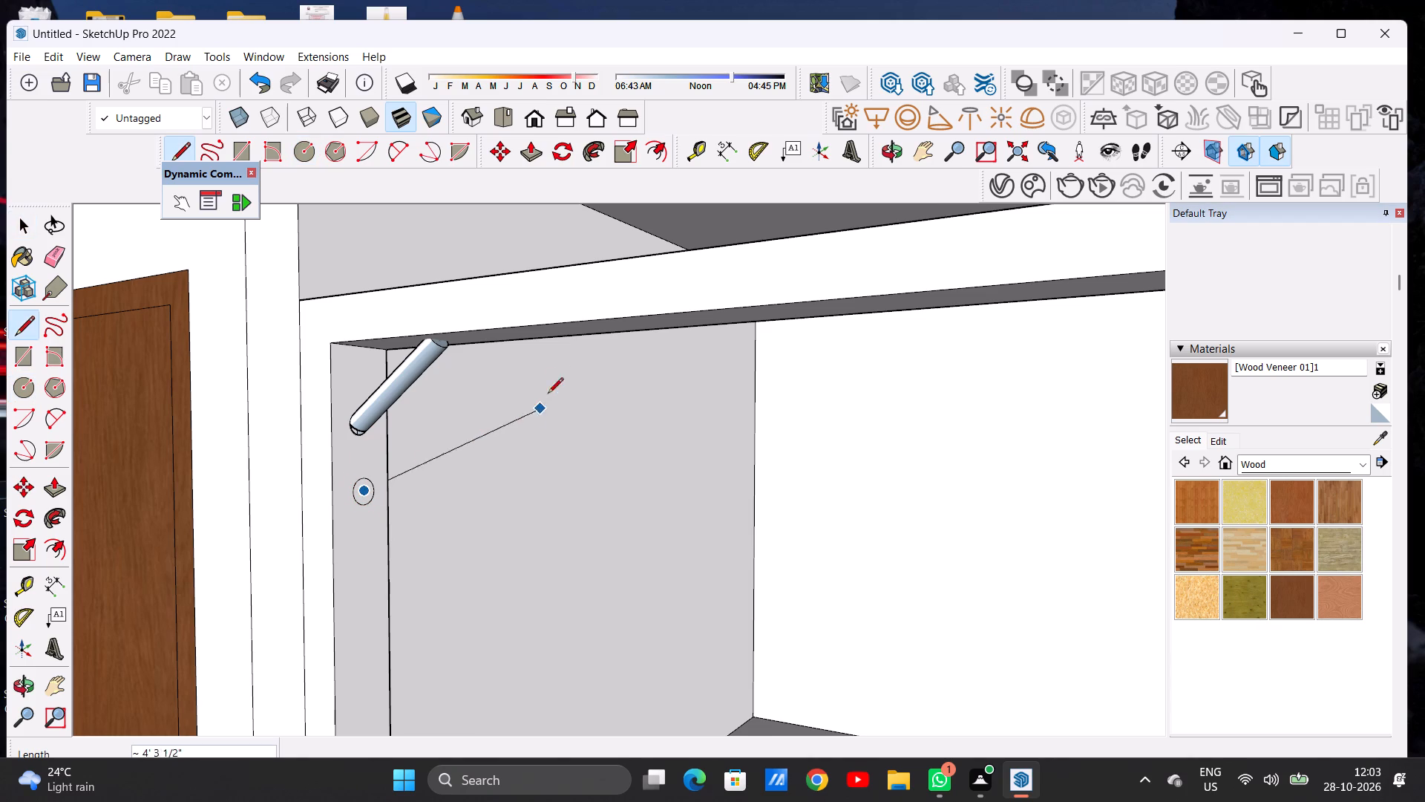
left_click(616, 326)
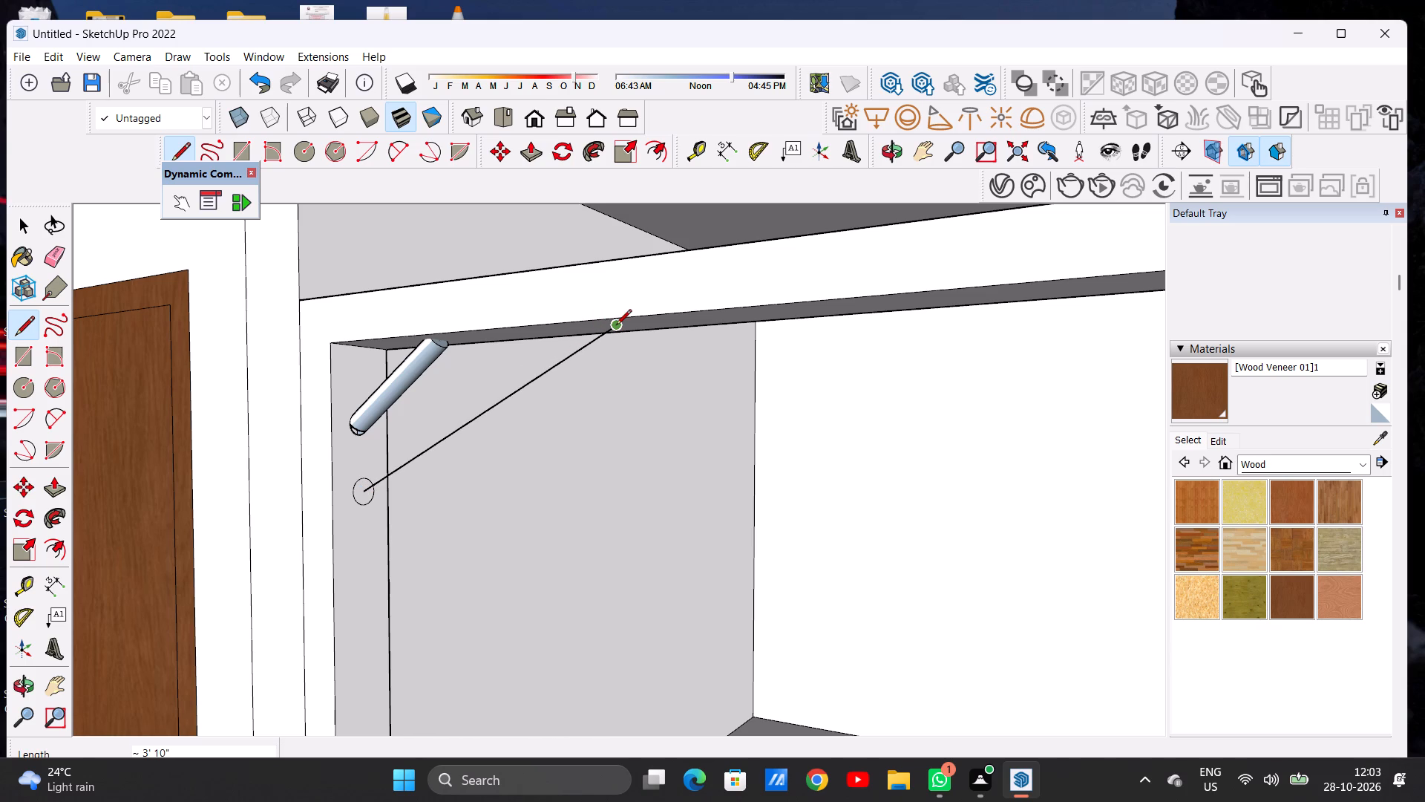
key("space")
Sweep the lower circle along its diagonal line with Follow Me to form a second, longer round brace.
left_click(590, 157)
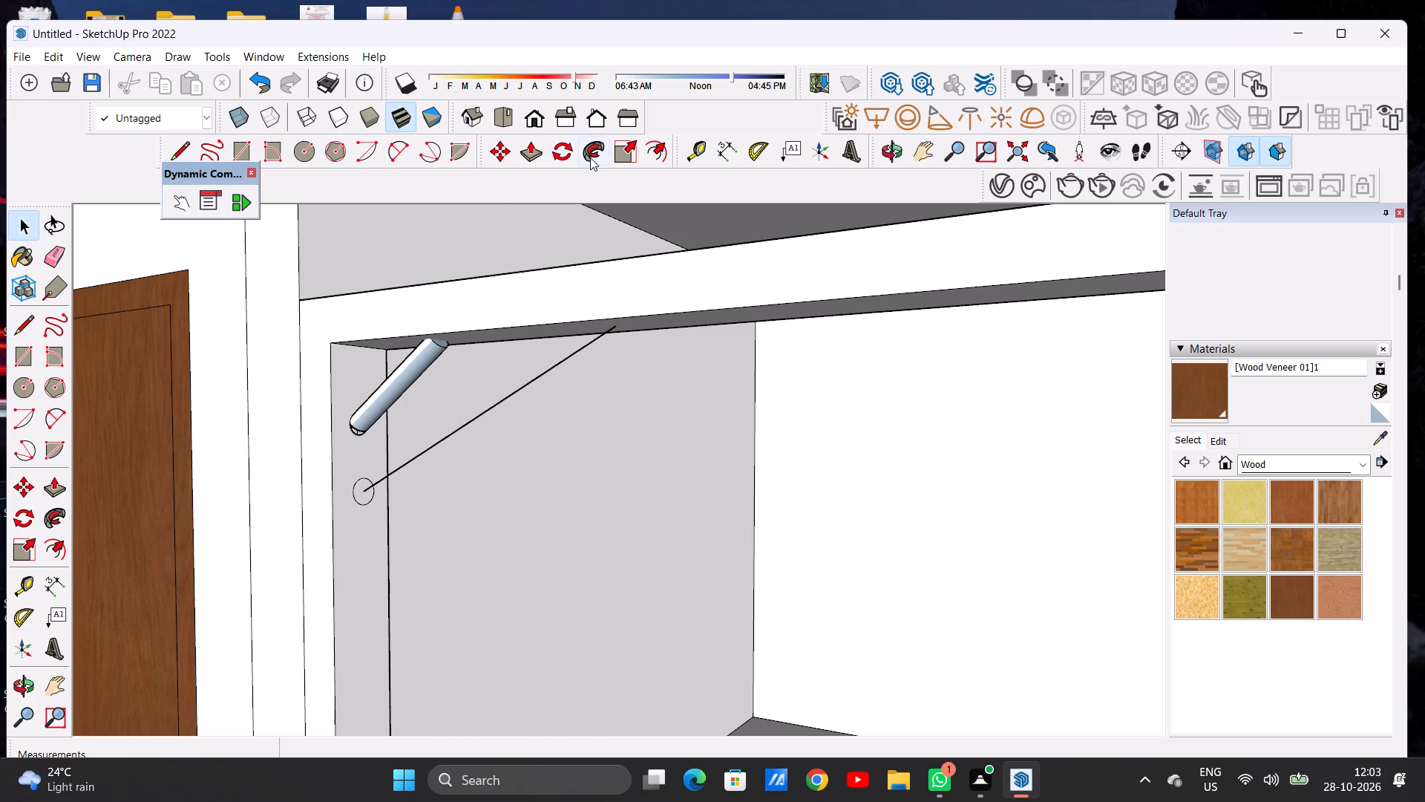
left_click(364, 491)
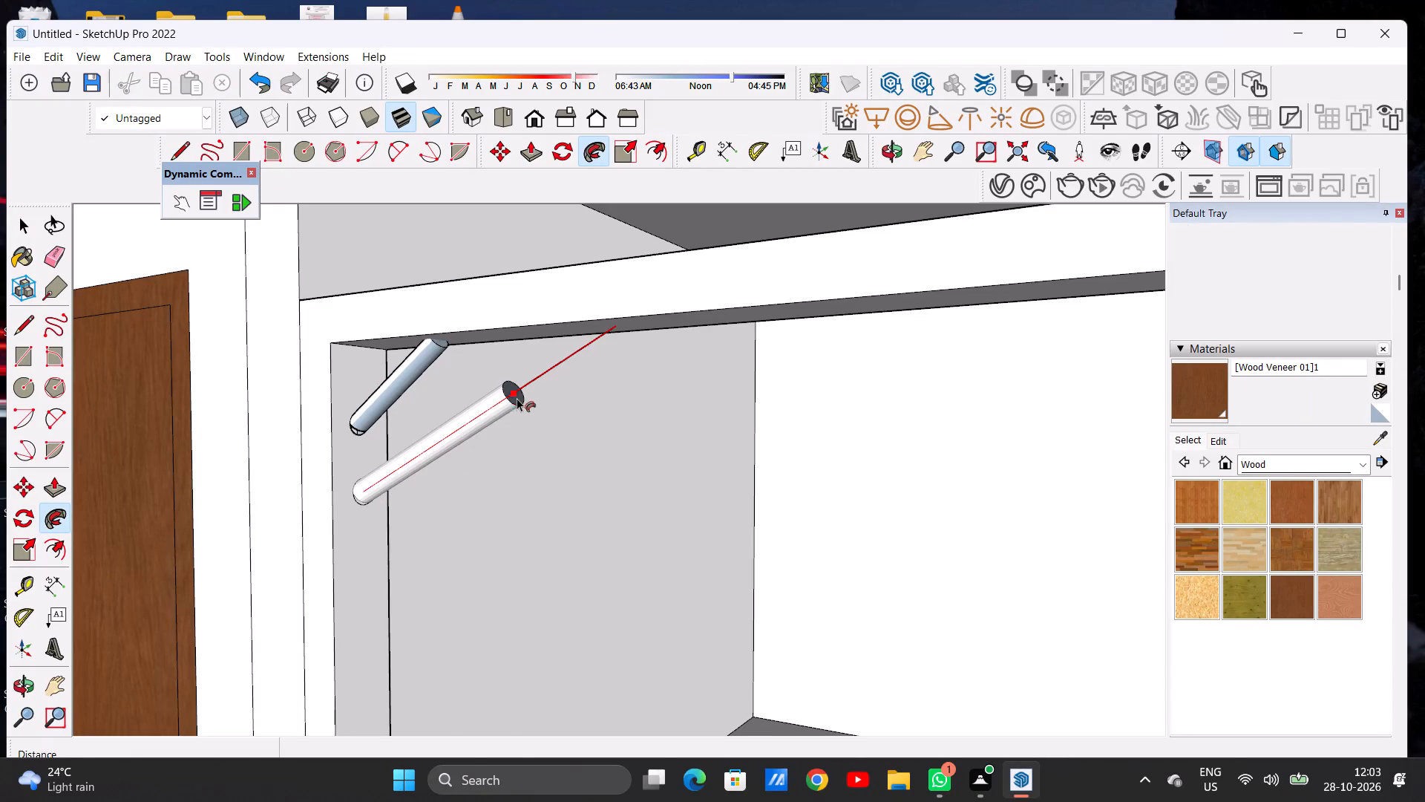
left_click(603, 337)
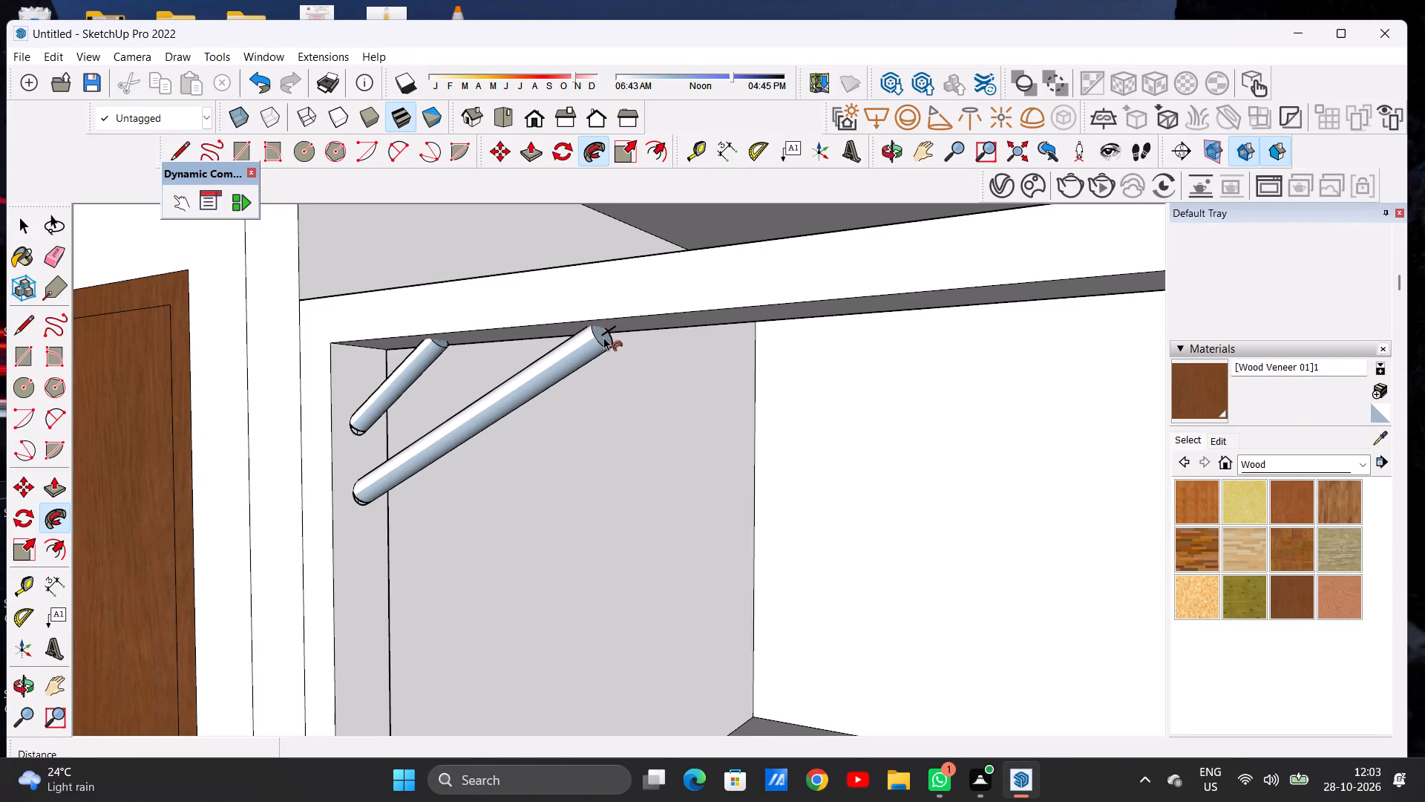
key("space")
Undo both round braces together with their diagonal path lines and circles, leaving the carport post plain.
scroll(464, 454, "down", 5)
scroll(464, 454, "up", 1)
scroll(464, 454, "down", 7)
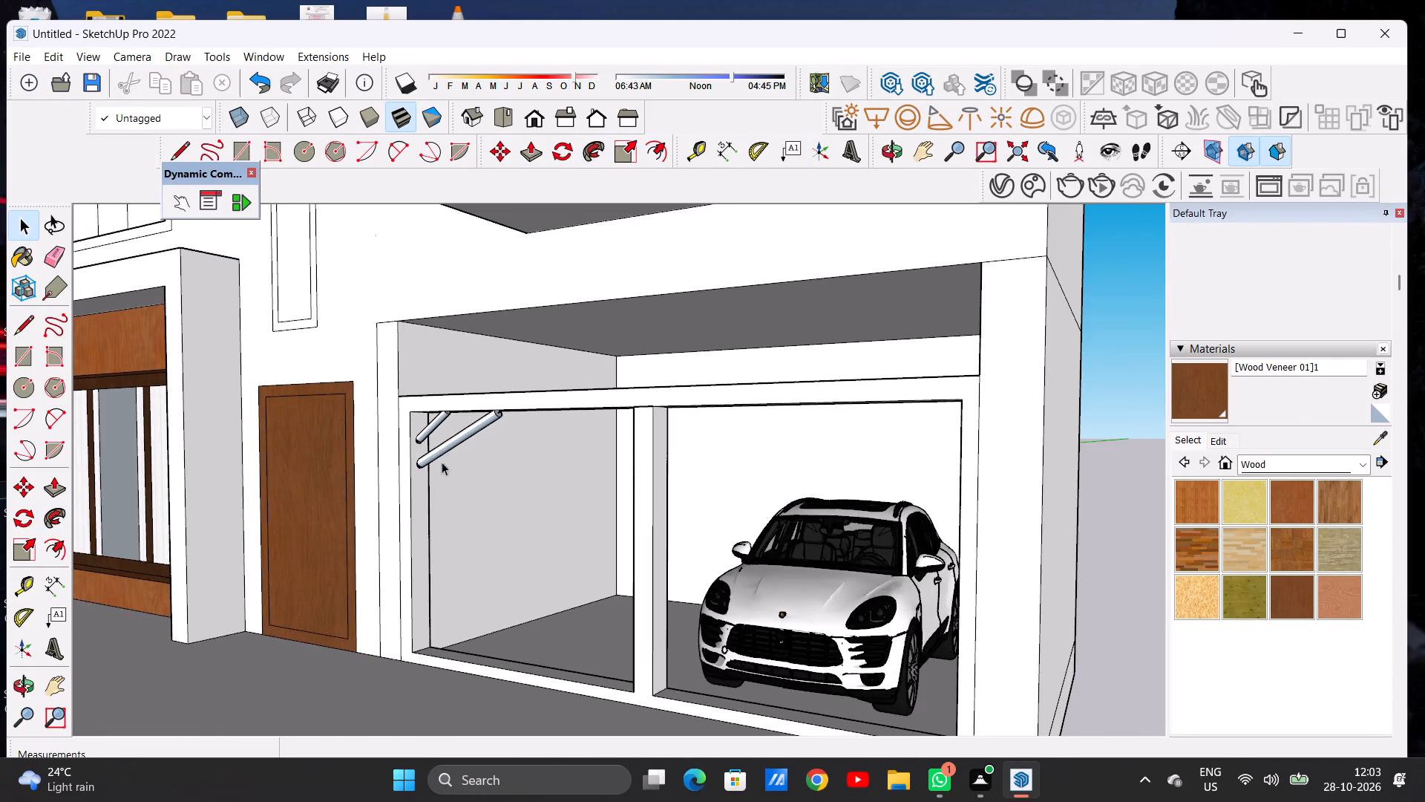
middle_click_drag(442, 462, 622, 469)
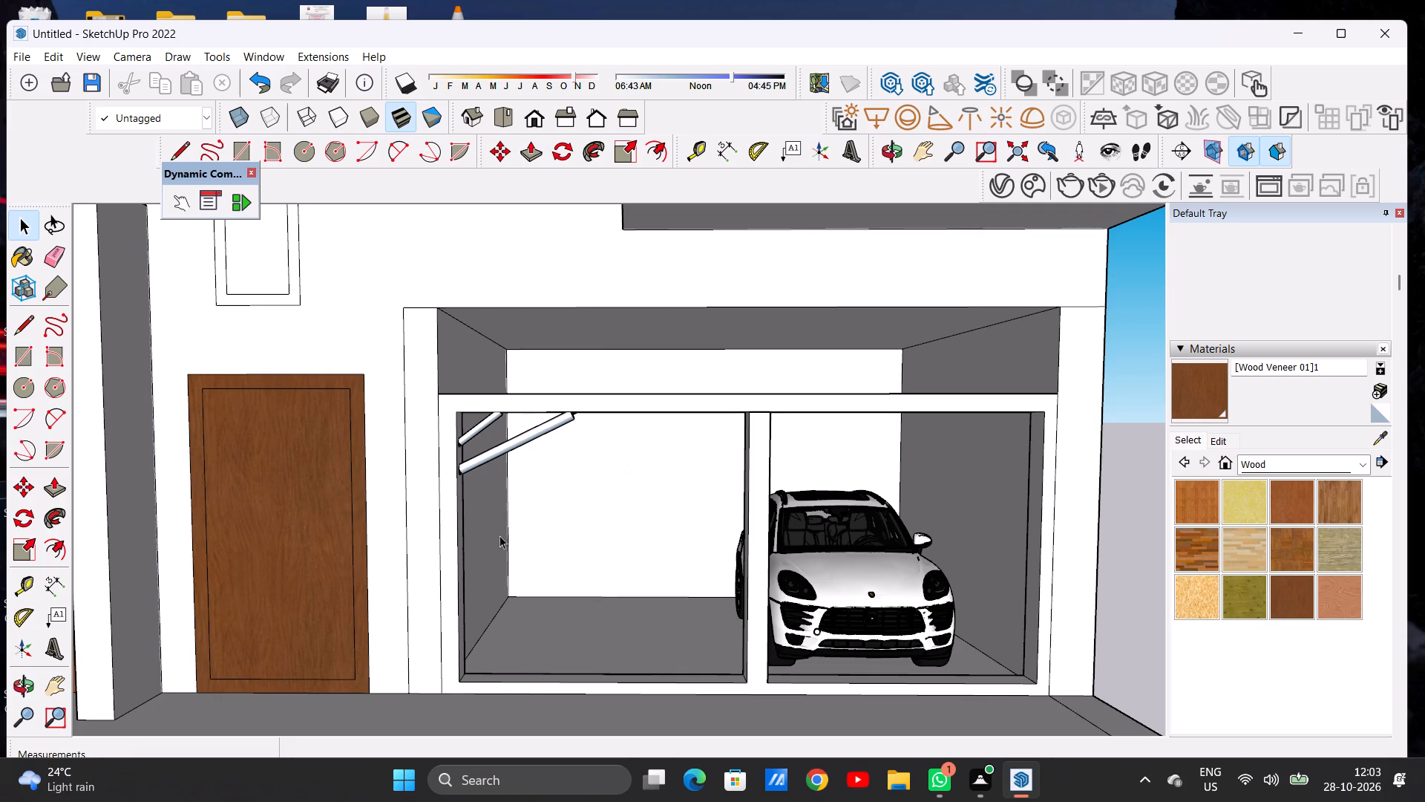
scroll(453, 536, "down", 5)
scroll(574, 541, "up", 2)
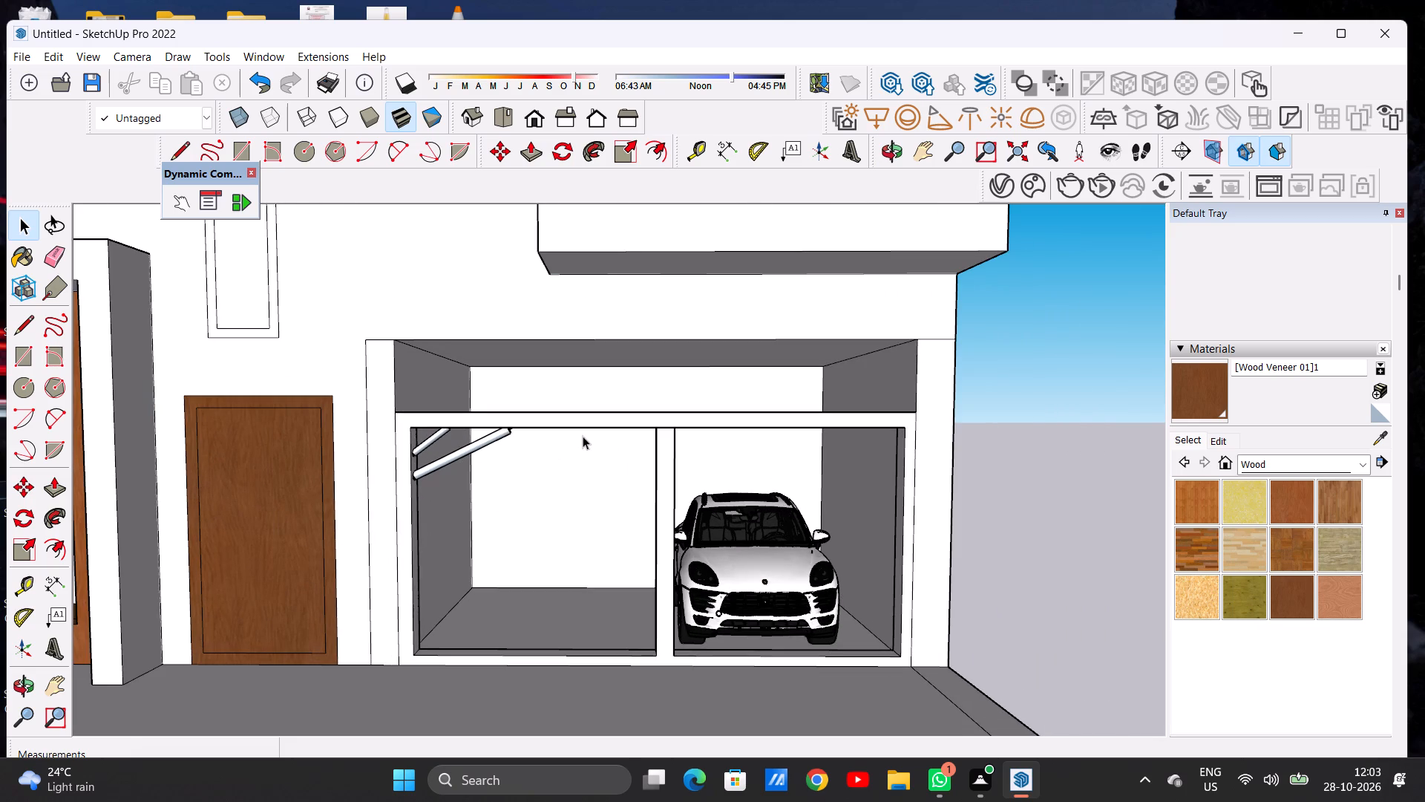
key("ctrl+z")
key("ctrl+z")
key("ctrl+z")
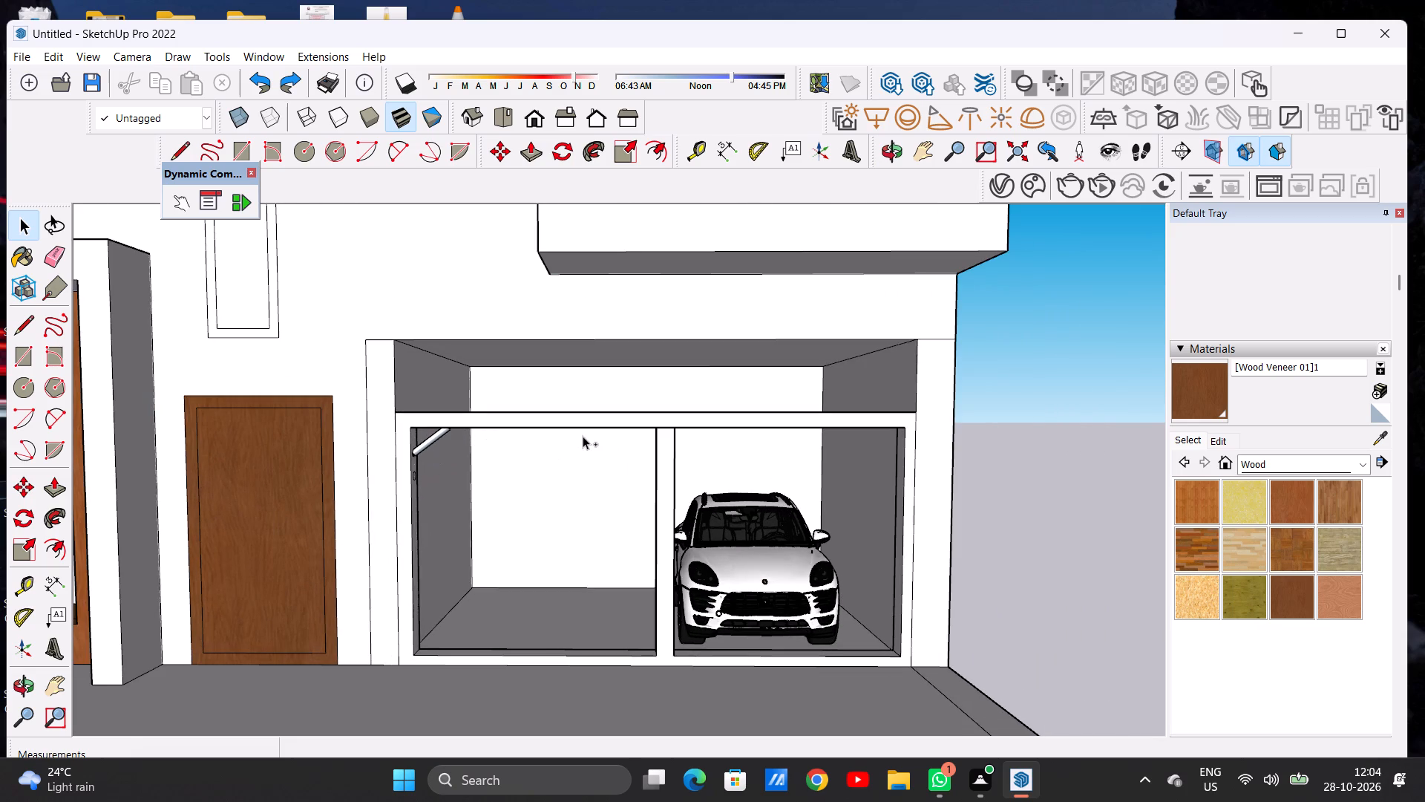
key("ctrl+z")
key("ctrl+z")
key("ctrl+z")
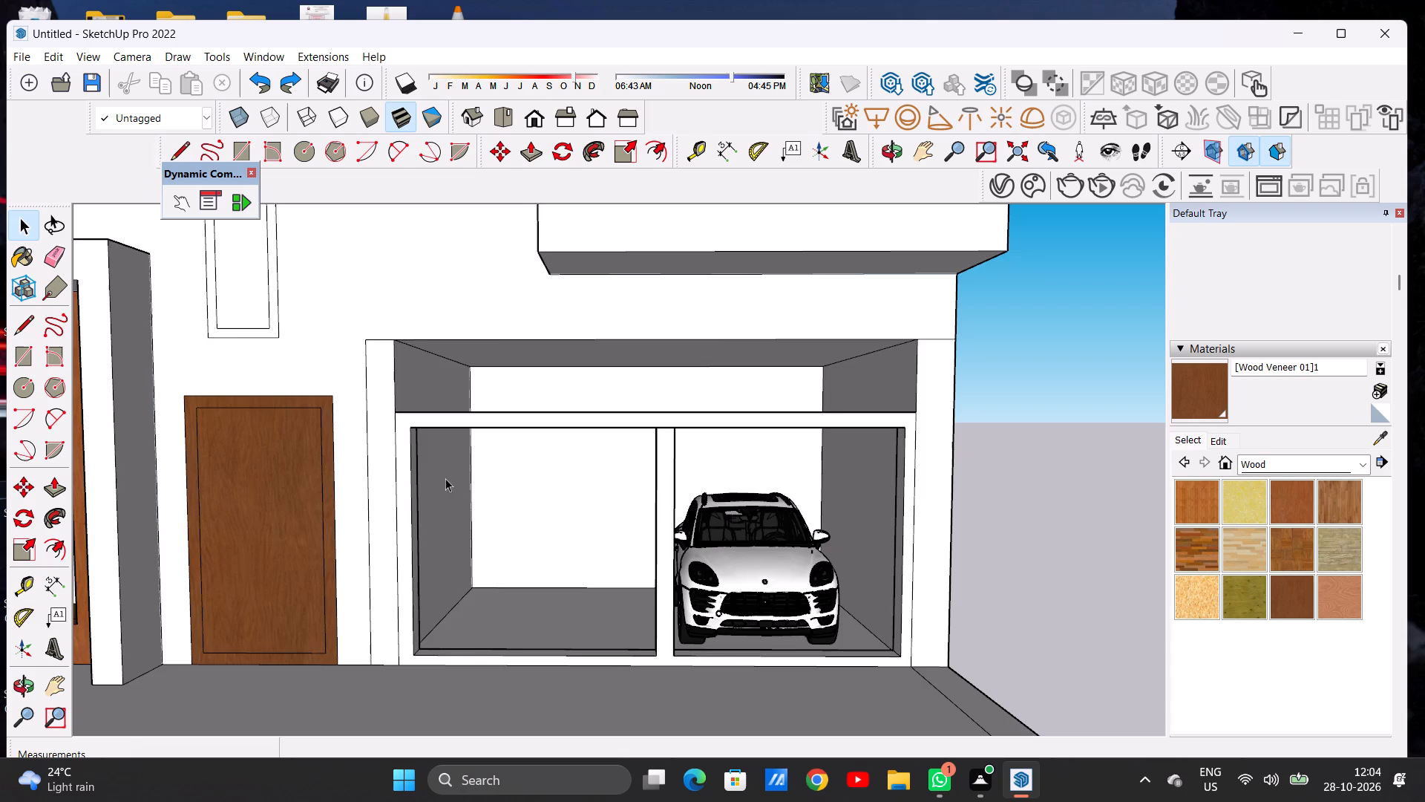
Draw a circle about 1 15/16" in radius near the top of the carport post's inner face.
middle_click_drag(457, 486, 247, 503)
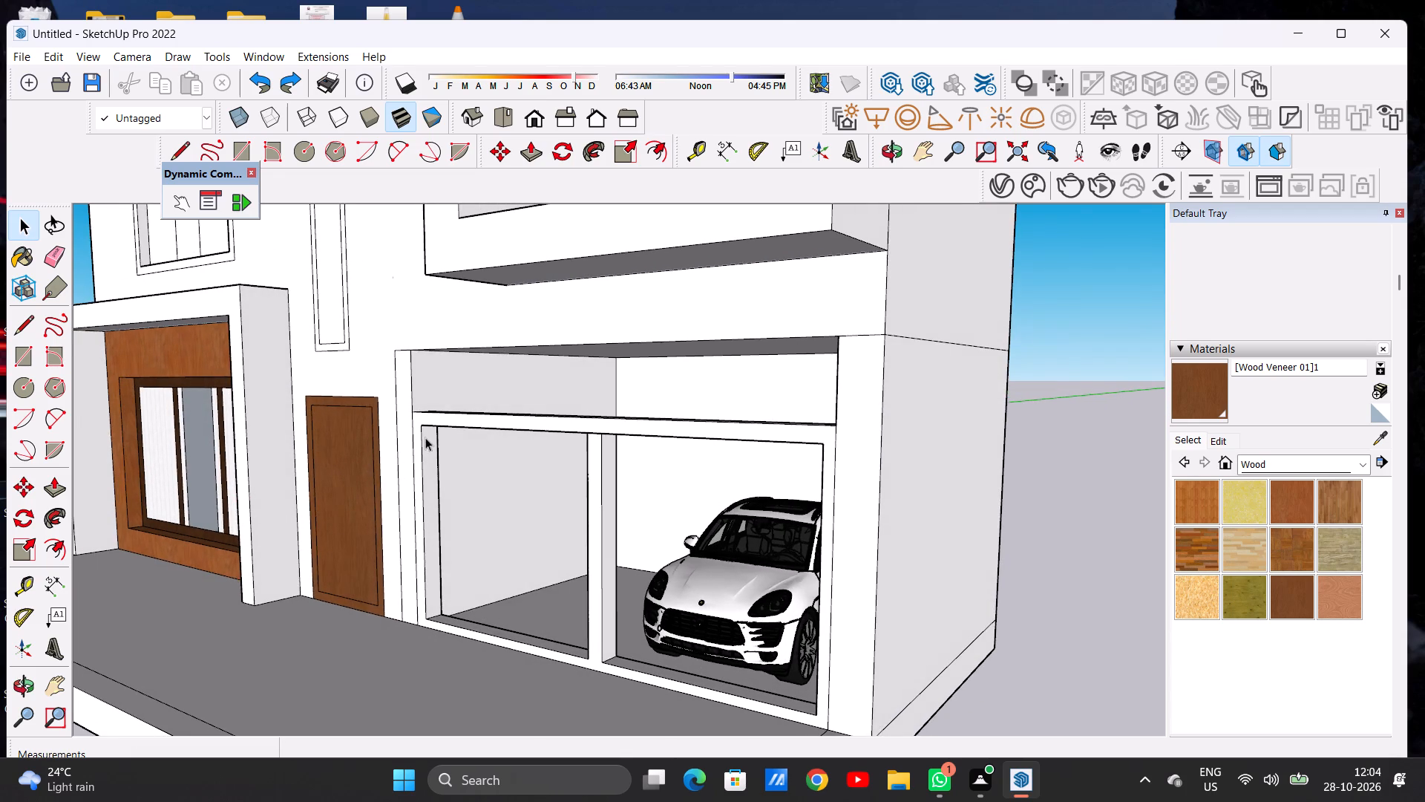
scroll(425, 437, "up", 11)
middle_click_drag(436, 460, 367, 450)
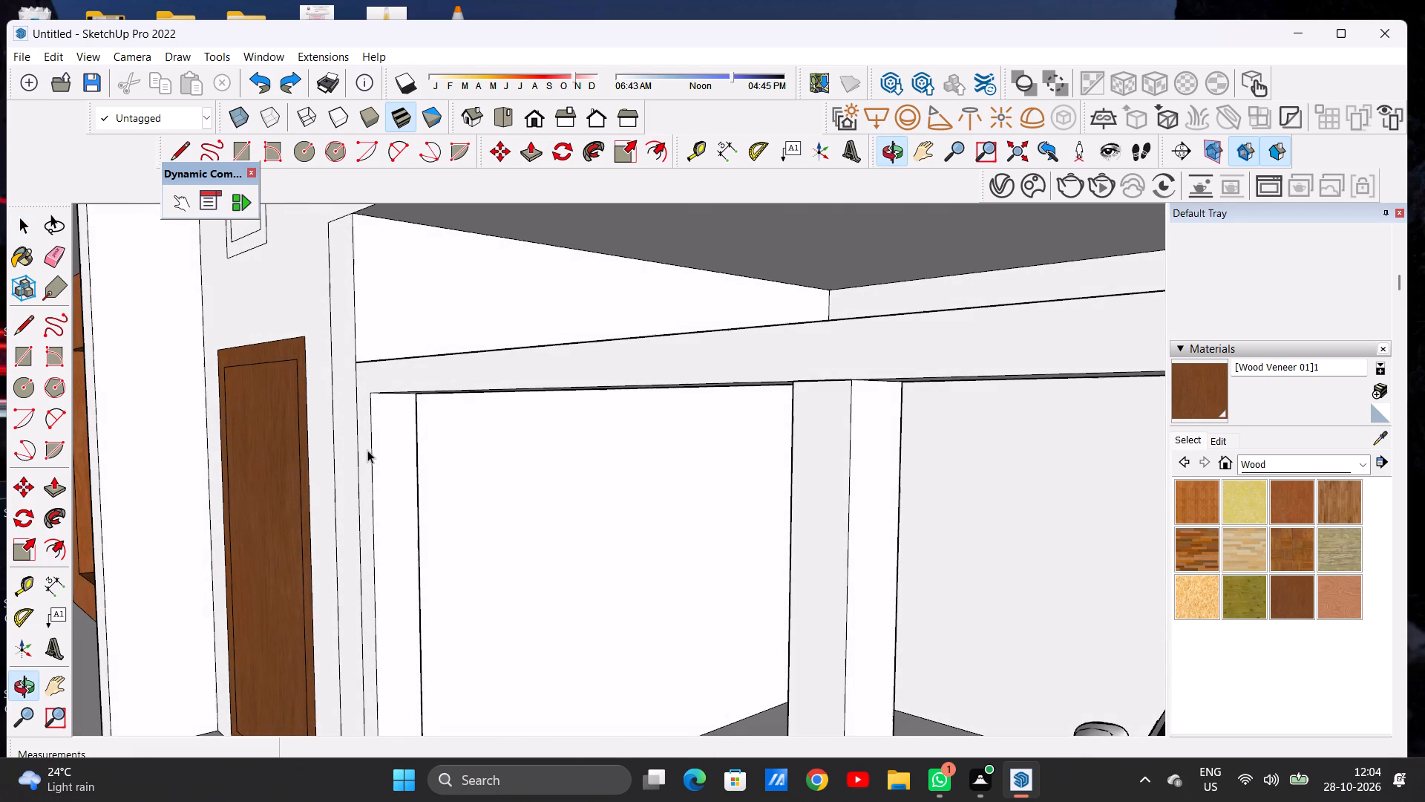
key("c")
scroll(409, 418, "up", 4)
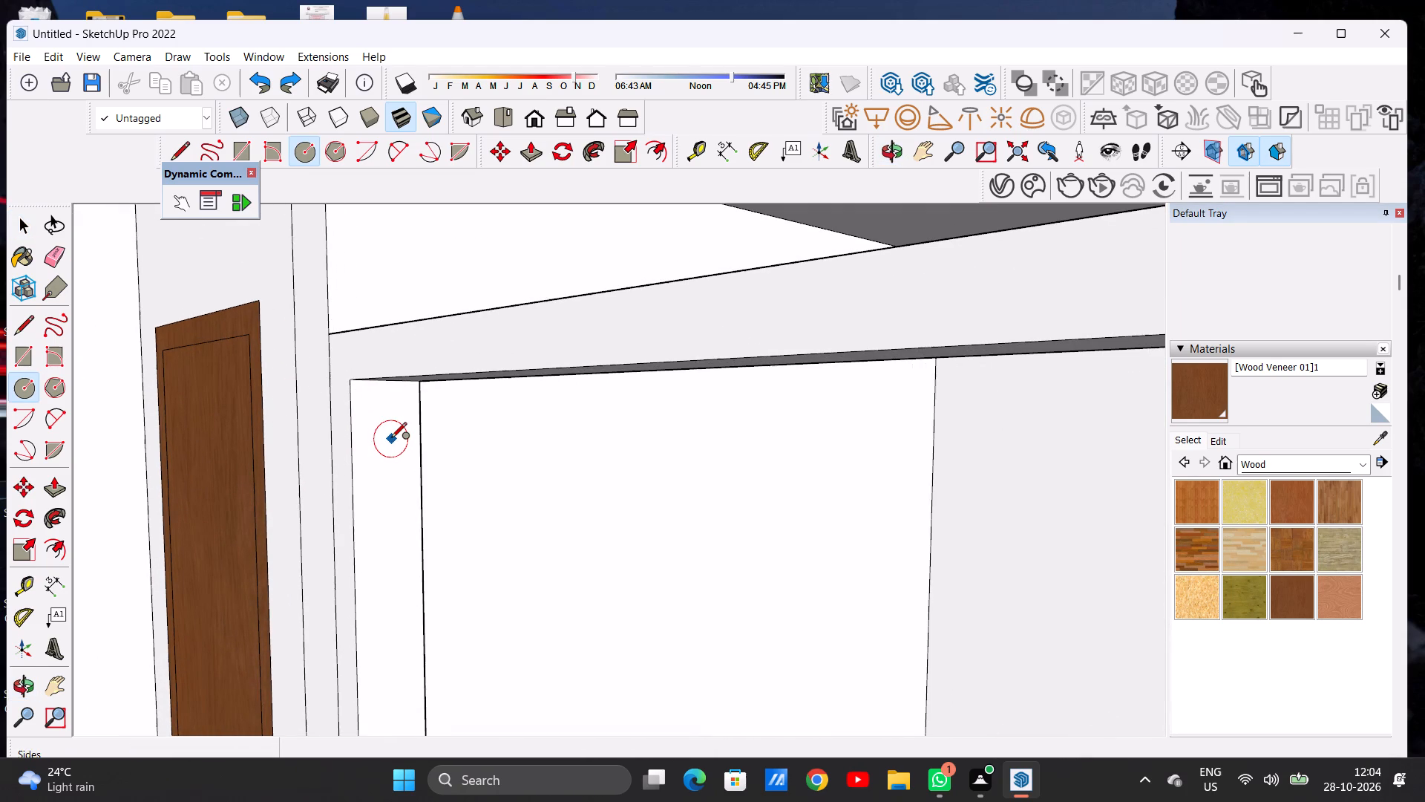
left_click(389, 440)
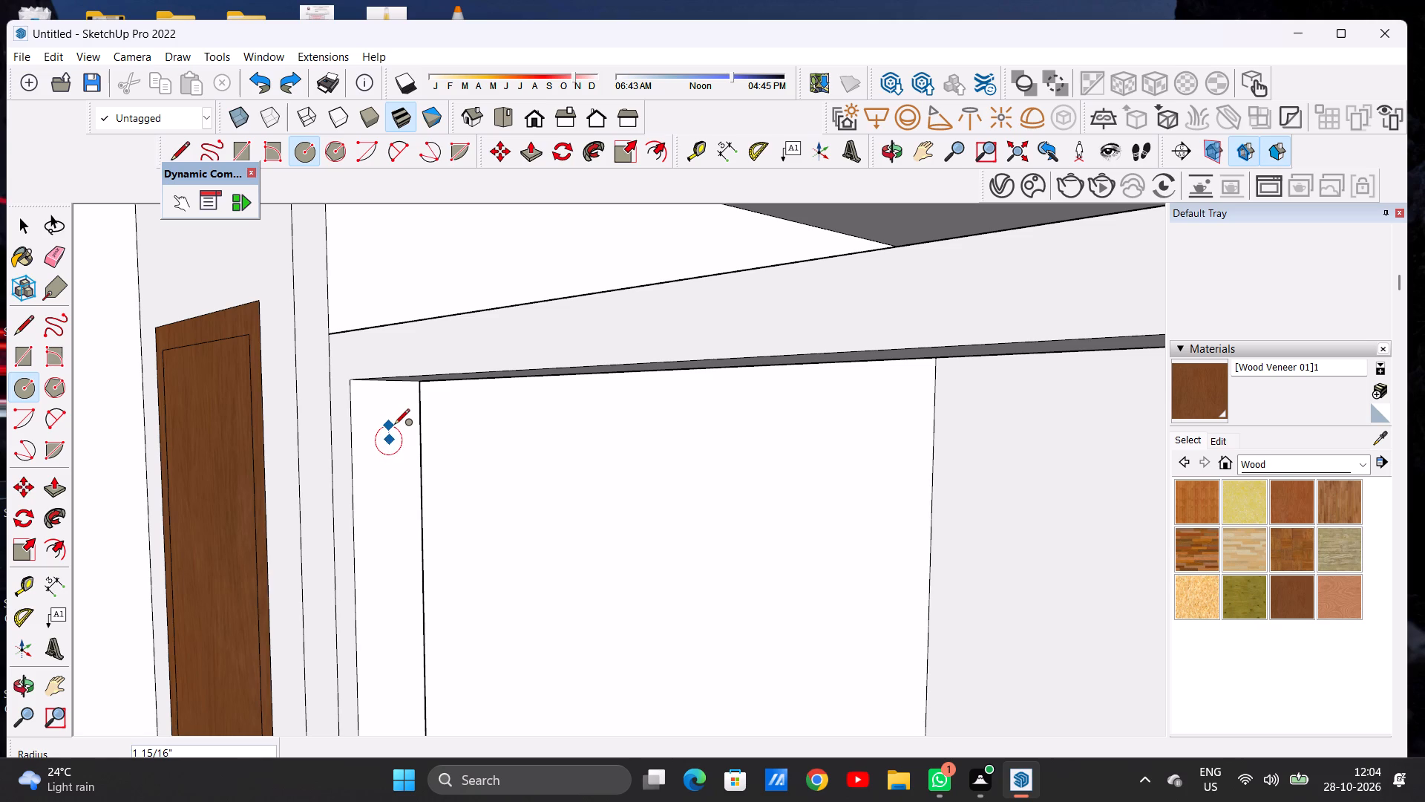
left_click(394, 426)
key("space")
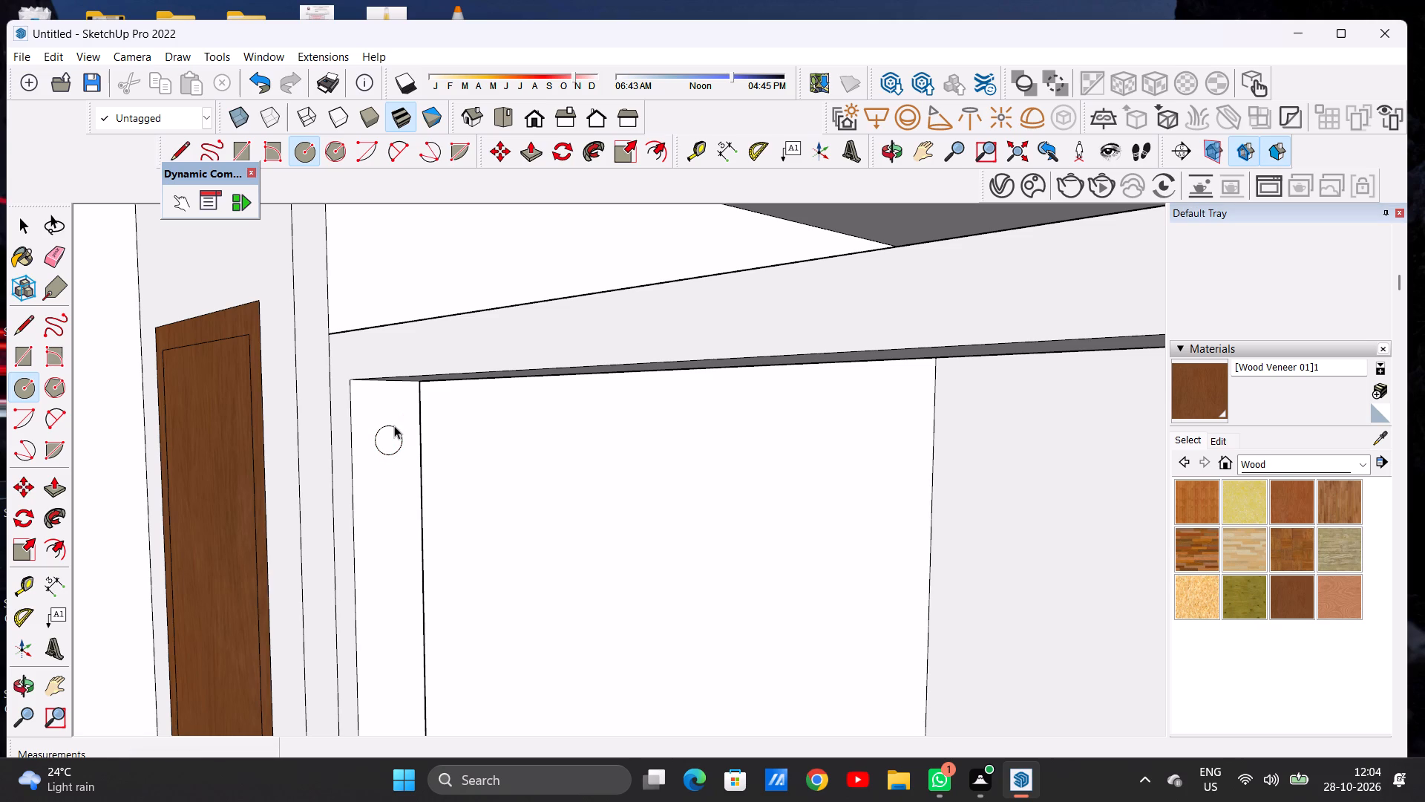
Copy the circle about 10" straight down the post's inner face and multiply it to eight evenly spaced copies.
double_click(387, 440)
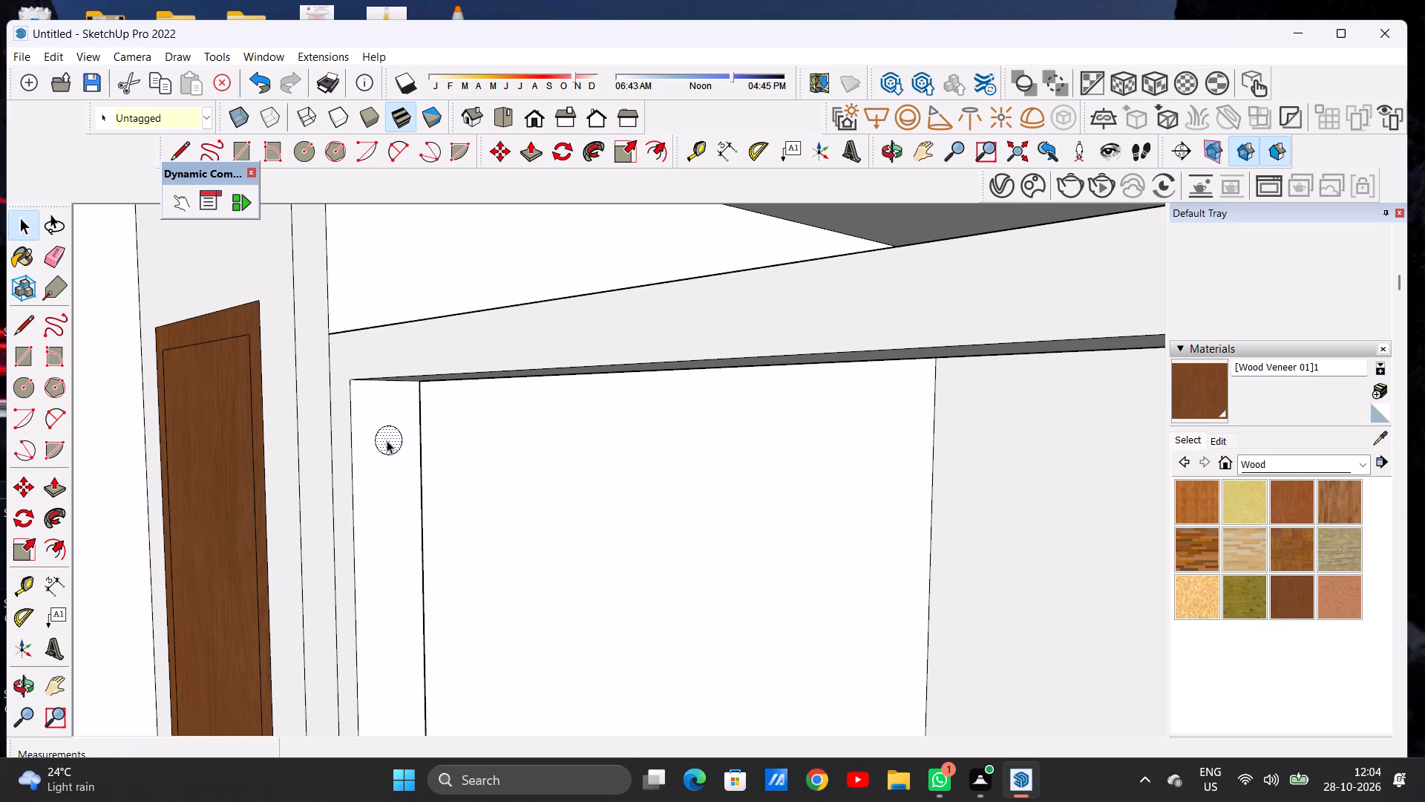
key("m")
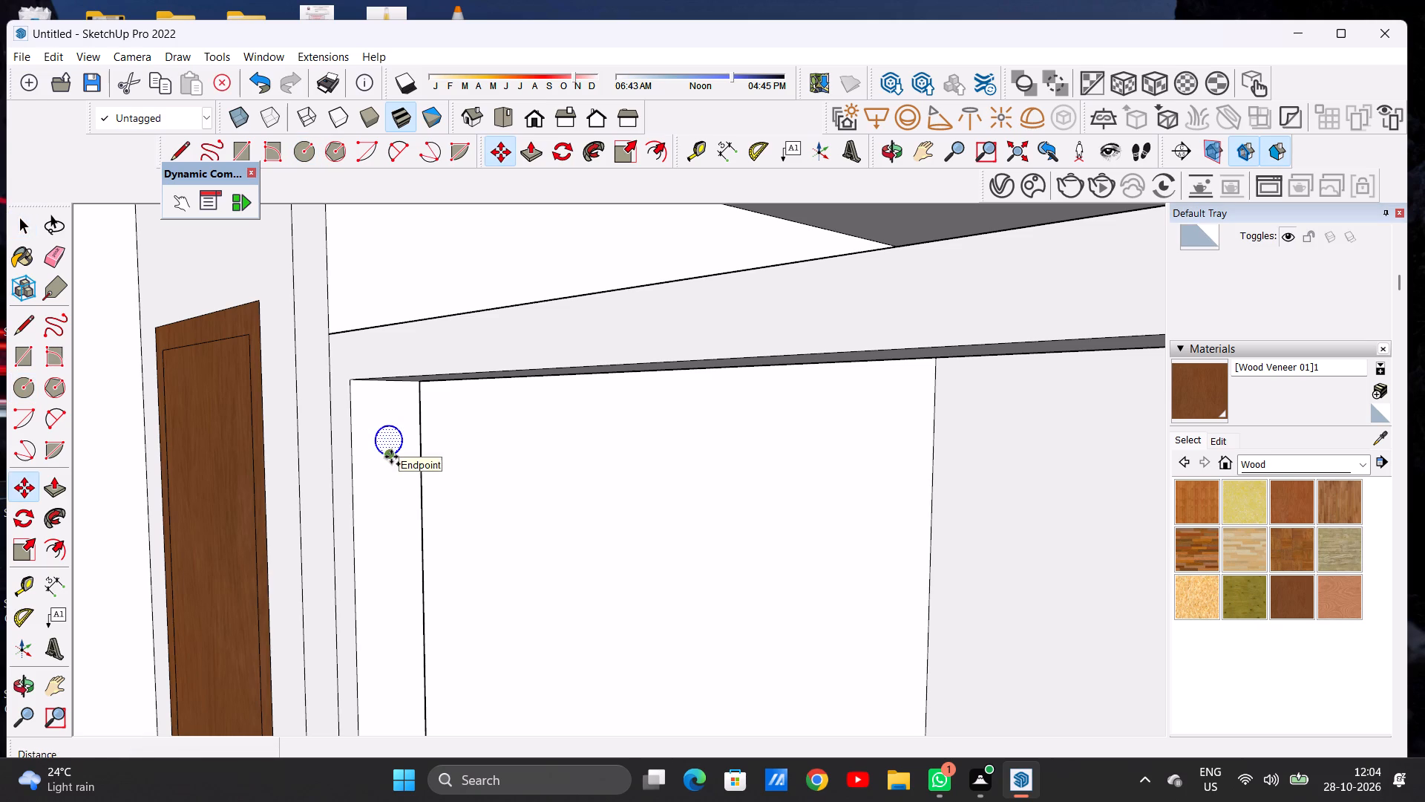
left_click(391, 457)
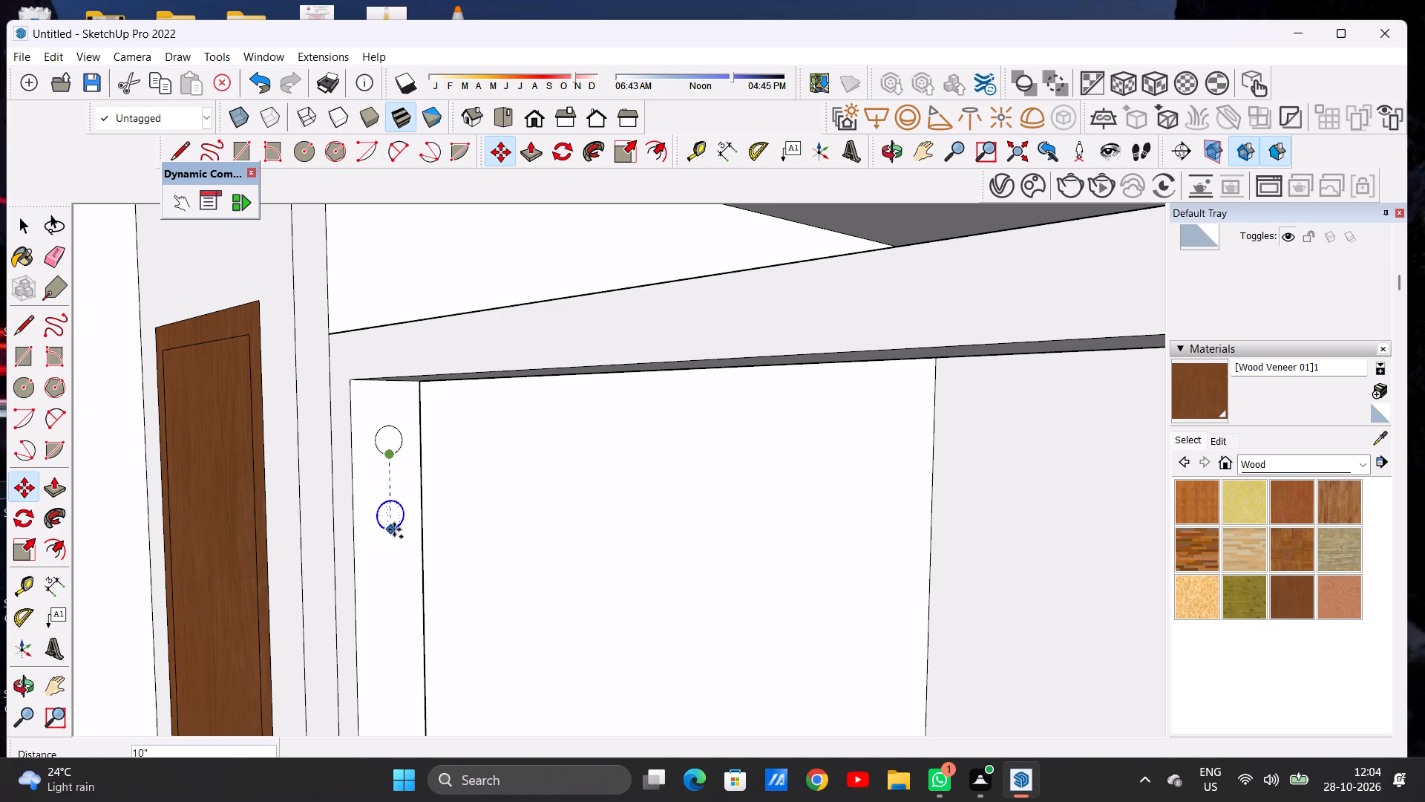
left_click(395, 529)
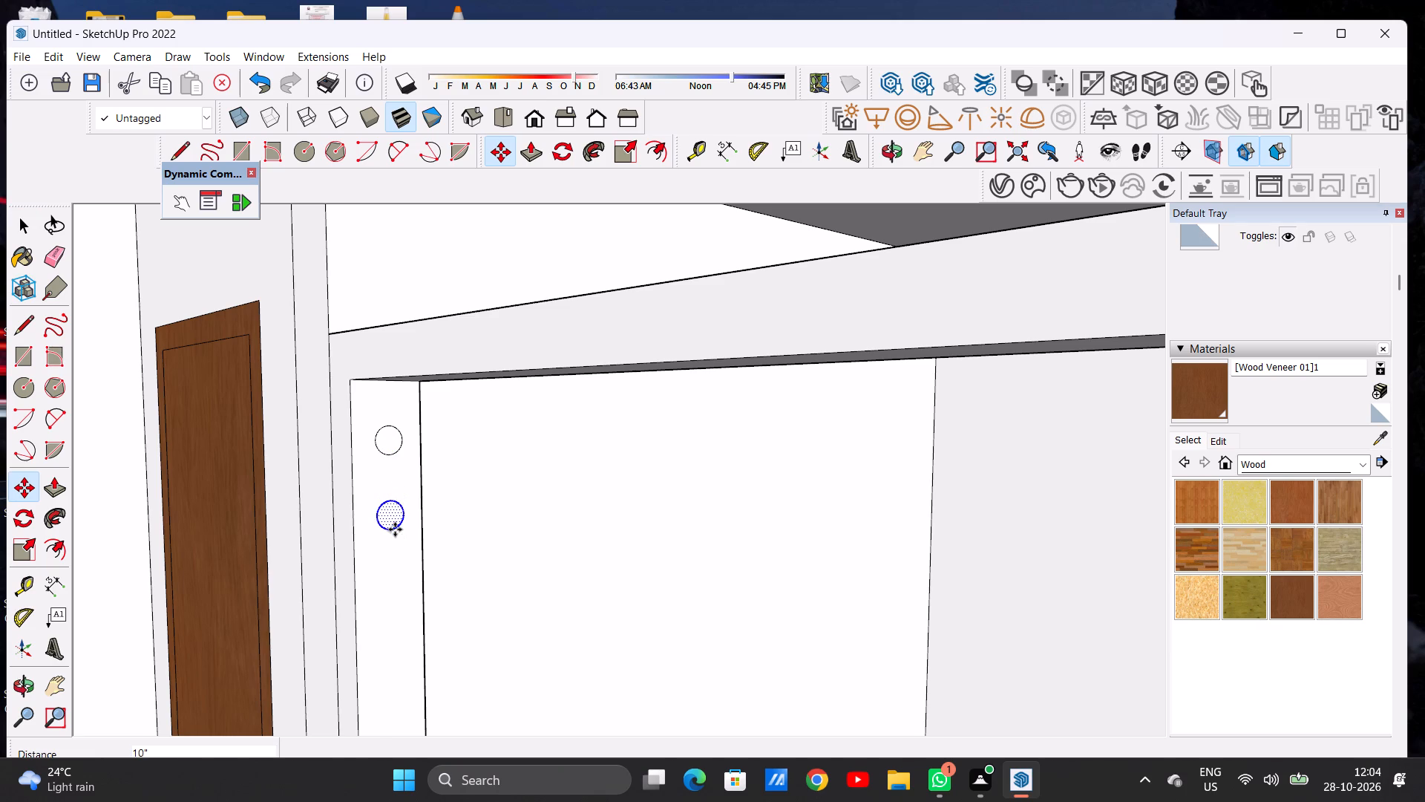
key("shift+asterisk")
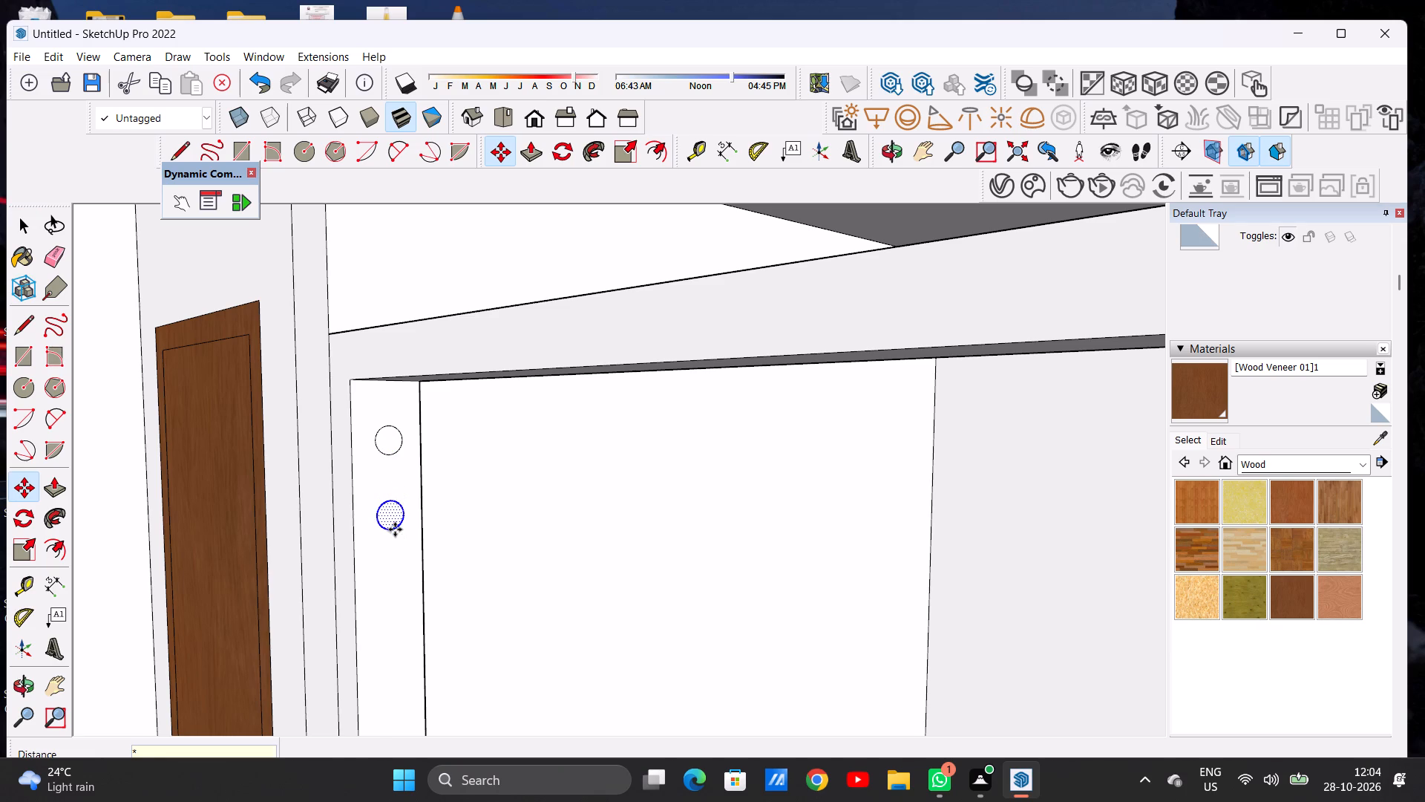
key("8")
key("Return")
key("space")
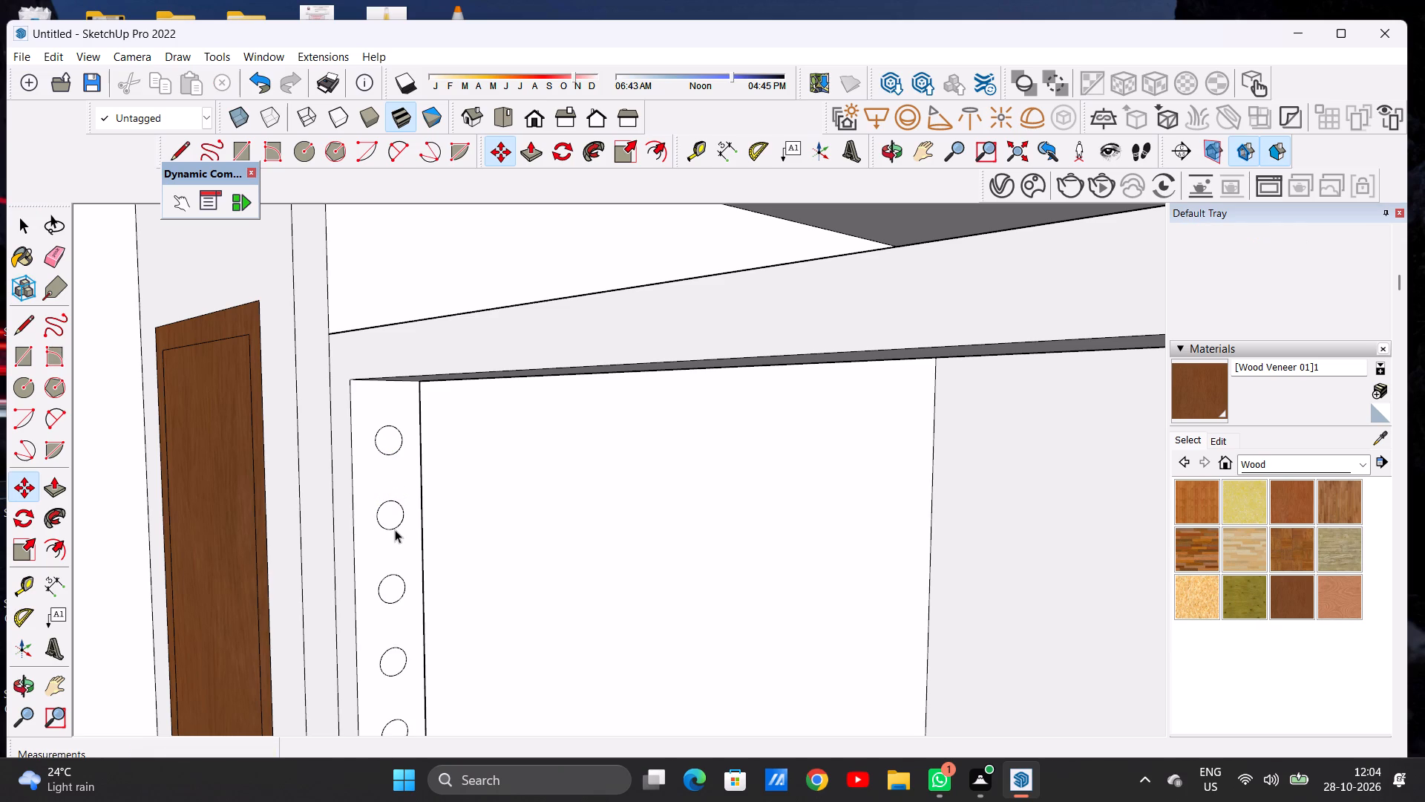
Examine the column of circles down the carport post, especially the lowest one near the floor.
scroll(395, 529, "down", 7)
scroll(416, 483, "down", 14)
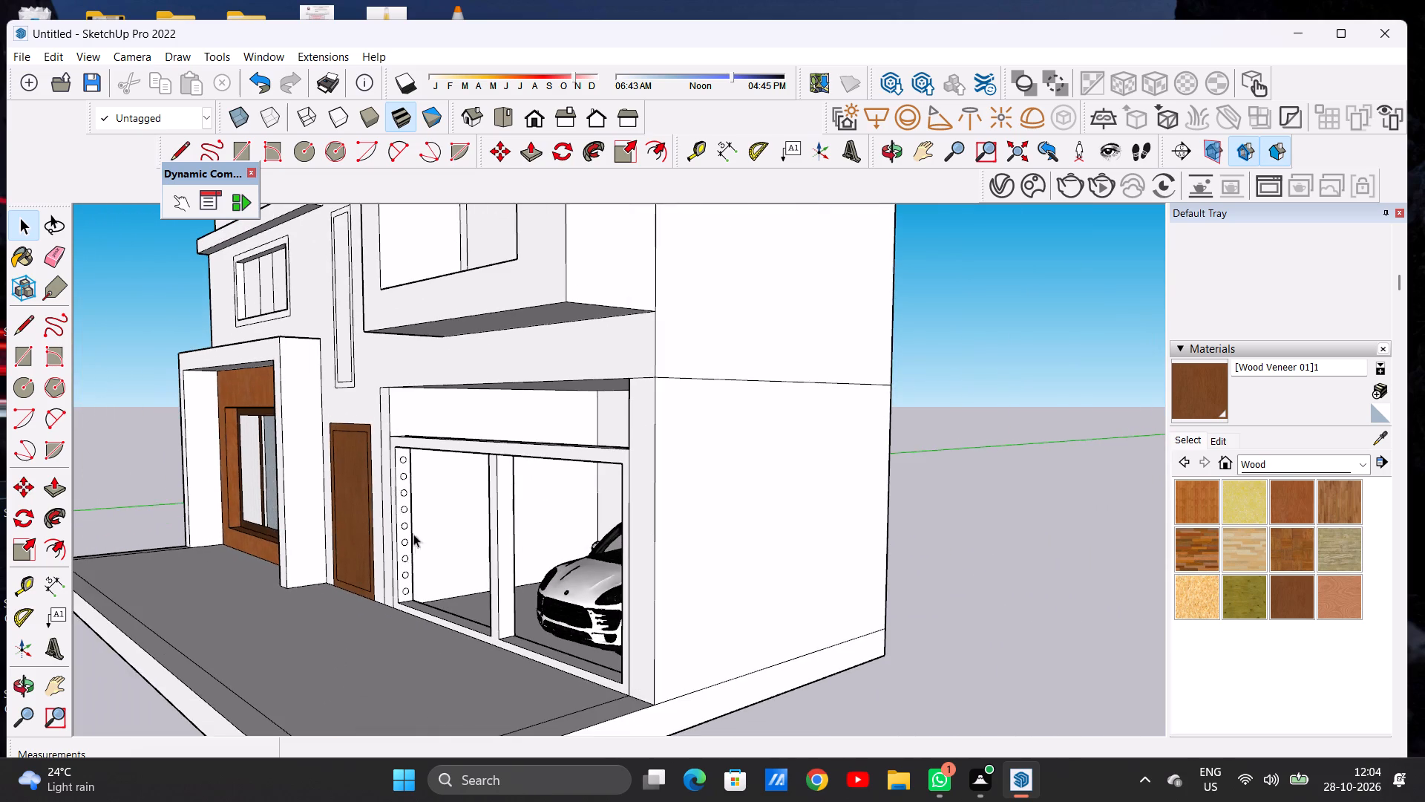
scroll(411, 567, "up", 8)
scroll(406, 599, "down", 1)
scroll(406, 599, "up", 8)
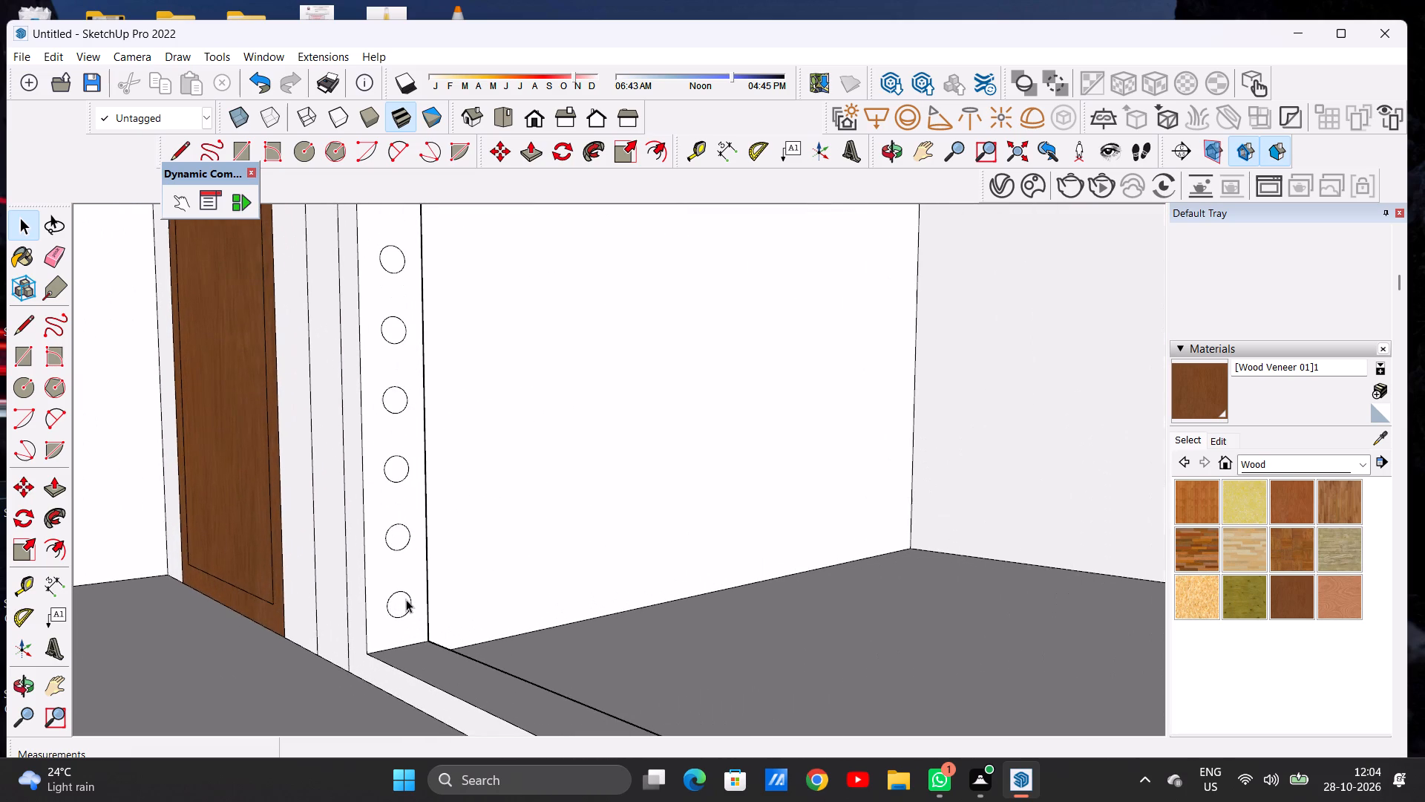
scroll(406, 599, "down", 5)
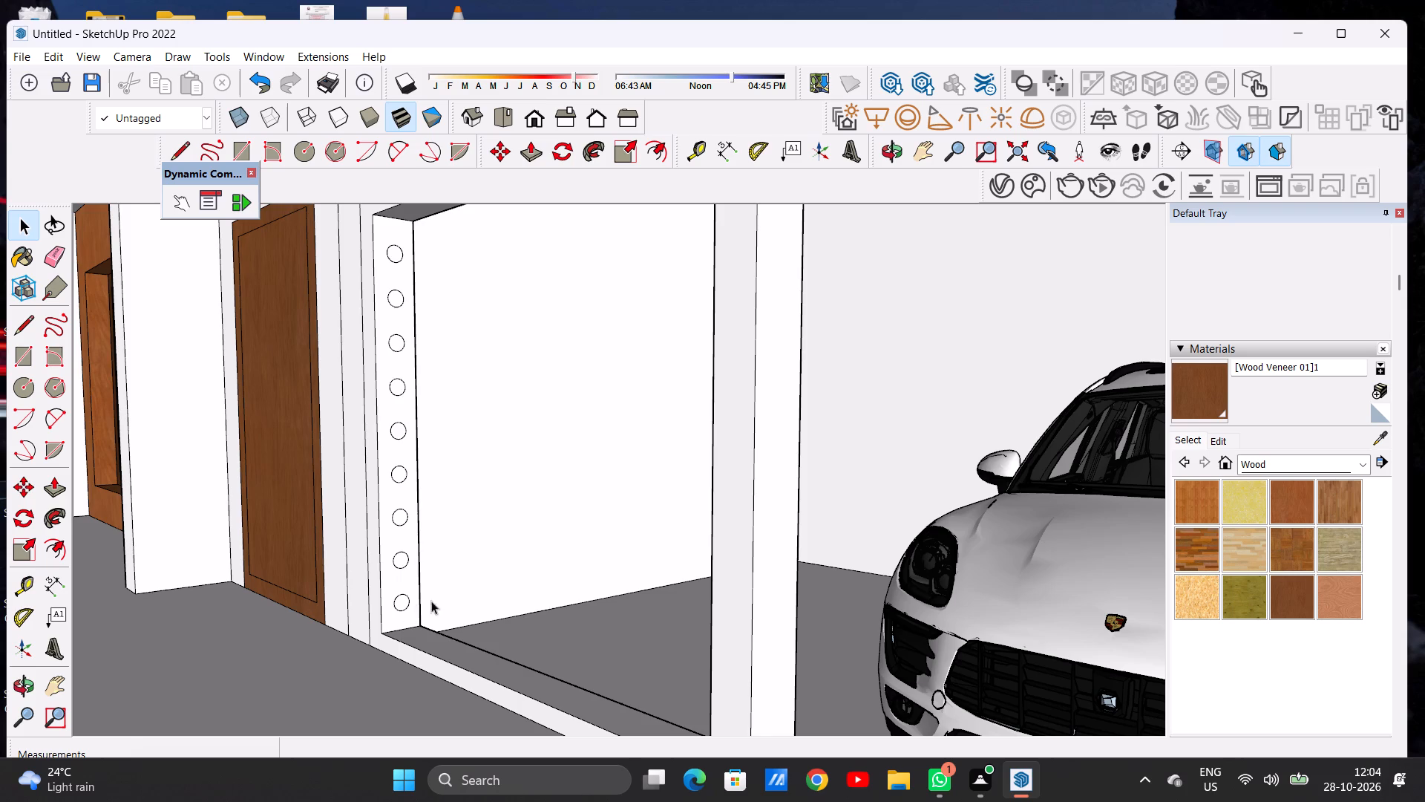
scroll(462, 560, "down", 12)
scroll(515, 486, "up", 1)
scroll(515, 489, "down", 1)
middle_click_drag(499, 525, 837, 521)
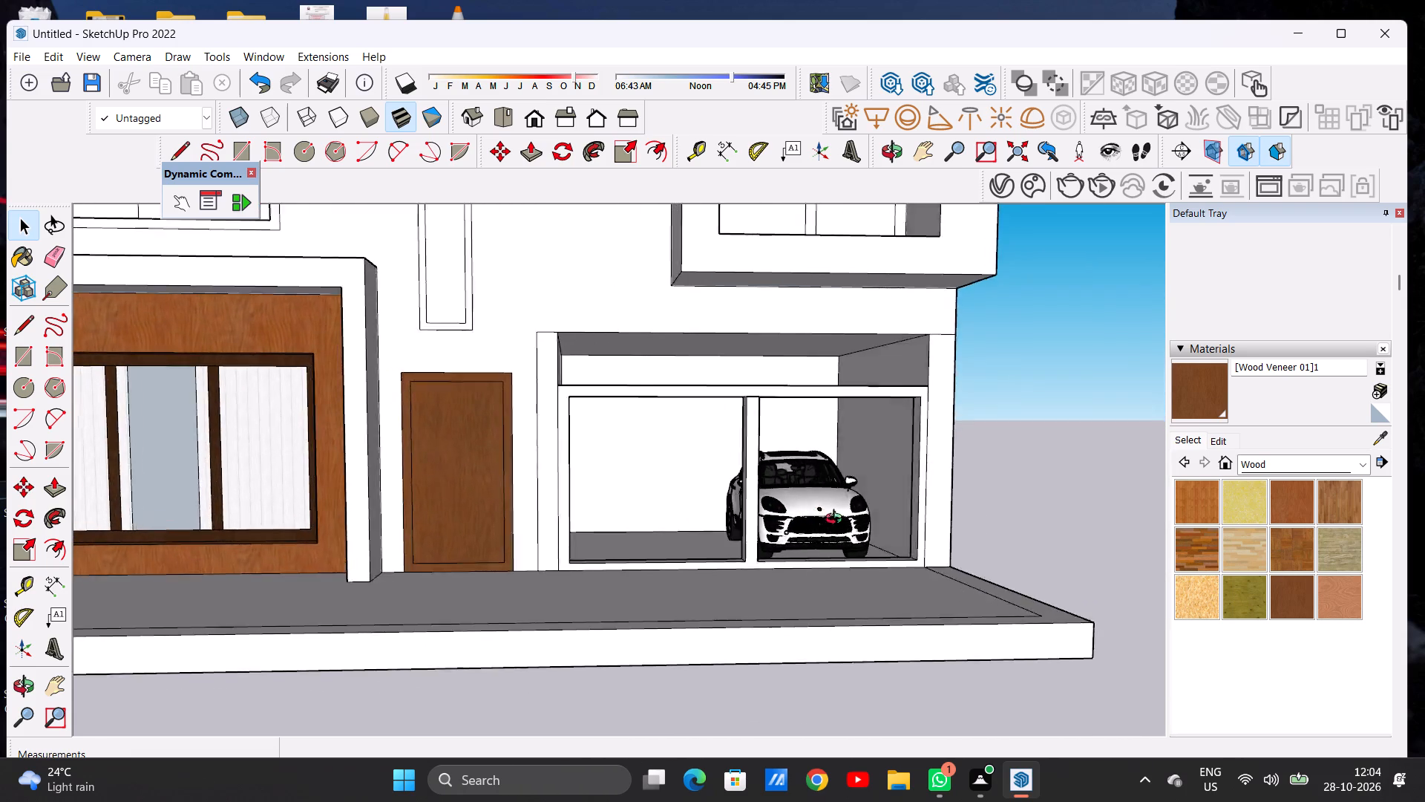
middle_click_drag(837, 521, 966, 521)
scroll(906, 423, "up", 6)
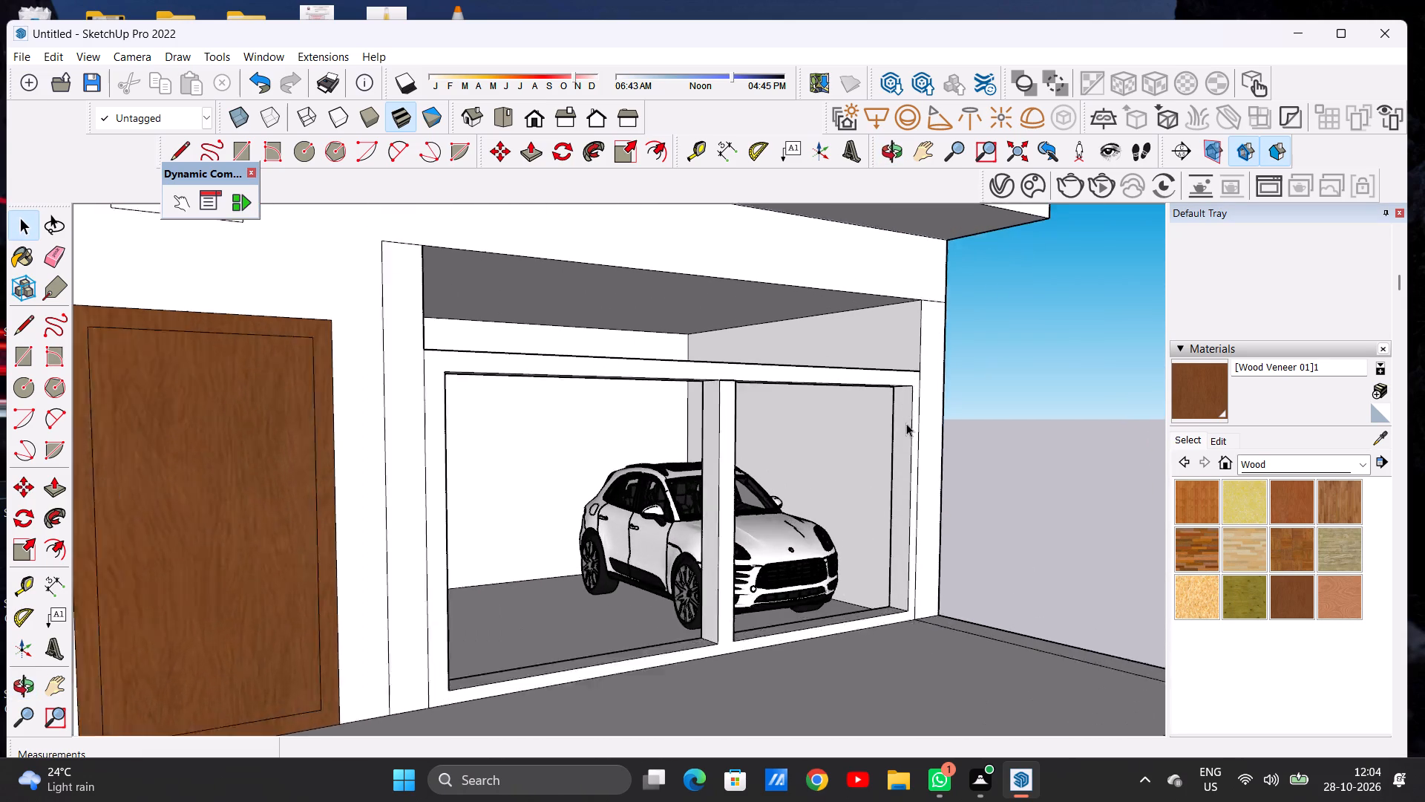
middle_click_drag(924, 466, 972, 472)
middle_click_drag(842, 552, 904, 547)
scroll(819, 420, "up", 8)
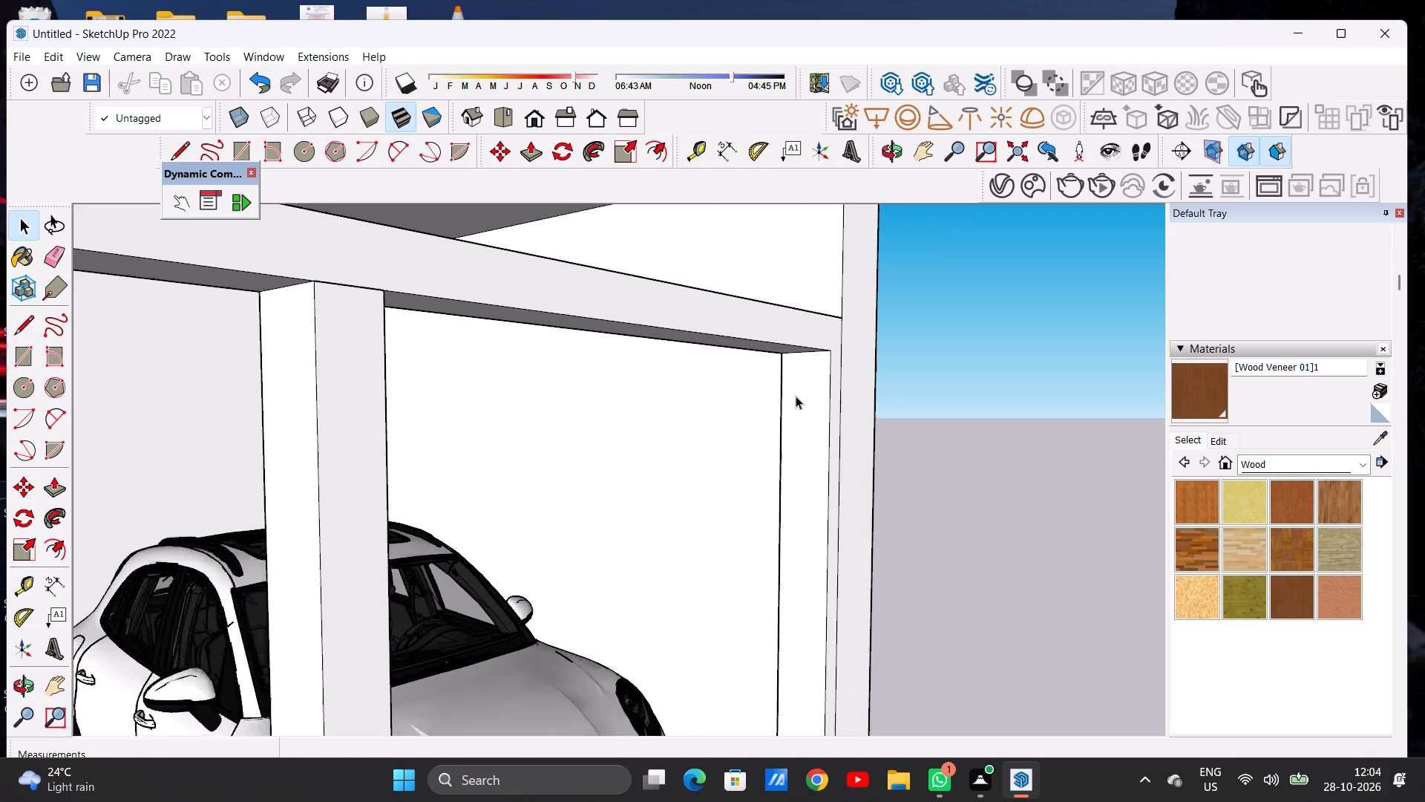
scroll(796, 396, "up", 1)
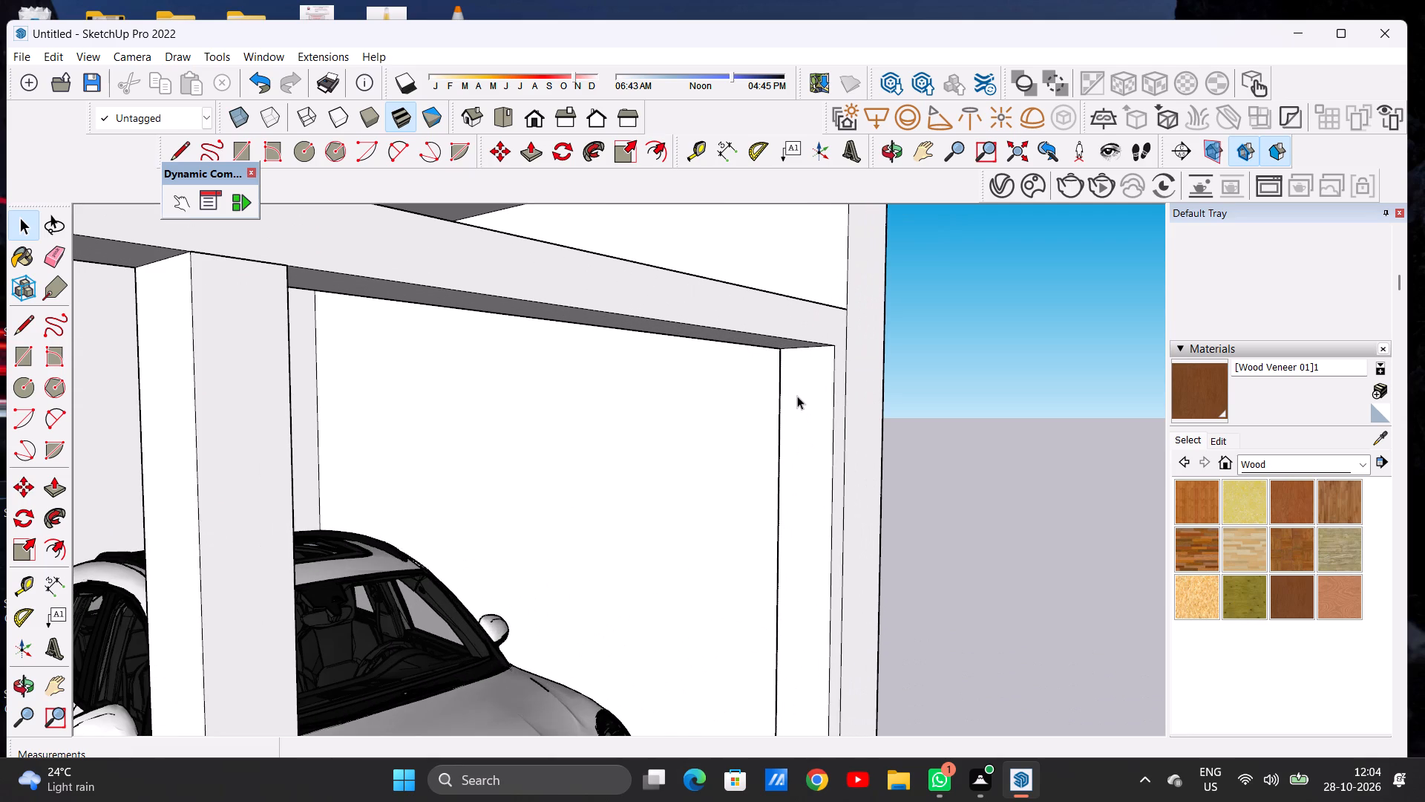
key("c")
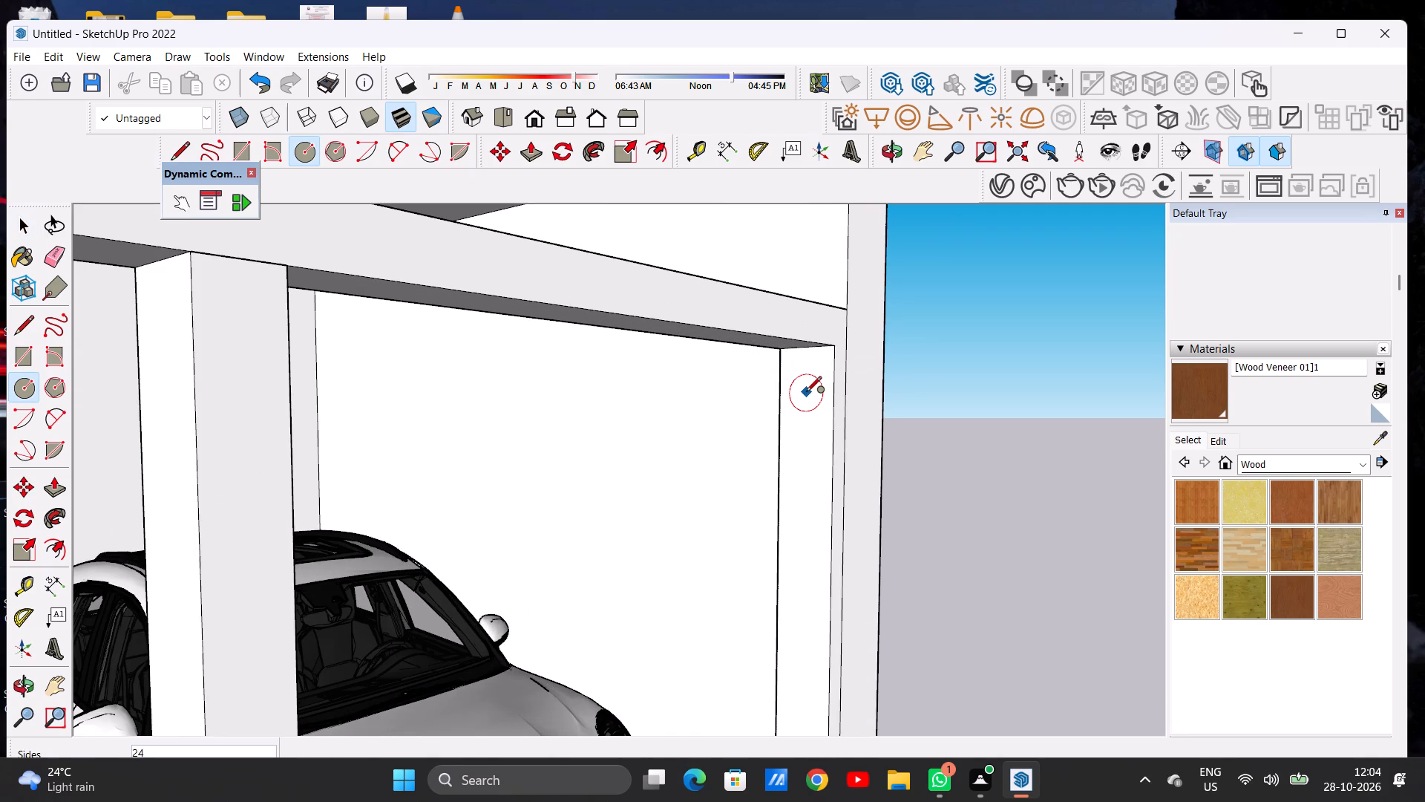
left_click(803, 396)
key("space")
Copy the top circle of the post's column about 16' 9" straight across onto the opposite end post's inner face.
scroll(781, 452, "down", 12)
middle_click_drag(694, 484, 603, 484)
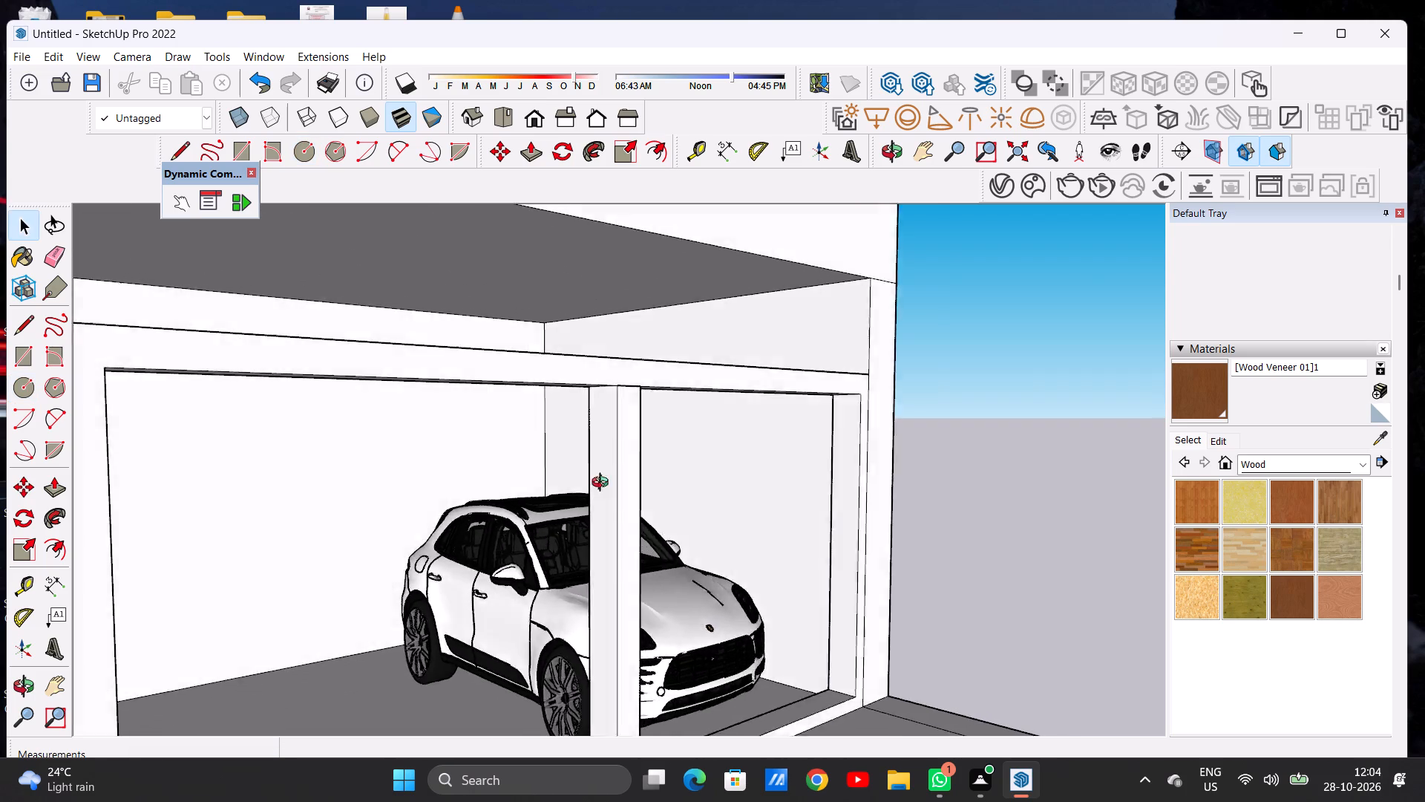
middle_click_drag(603, 484, 297, 505)
scroll(329, 427, "up", 1)
scroll(329, 427, "down", 1)
scroll(329, 427, "up", 1)
scroll(329, 427, "down", 1)
scroll(329, 427, "up", 1)
scroll(329, 427, "down", 1)
scroll(329, 427, "up", 1)
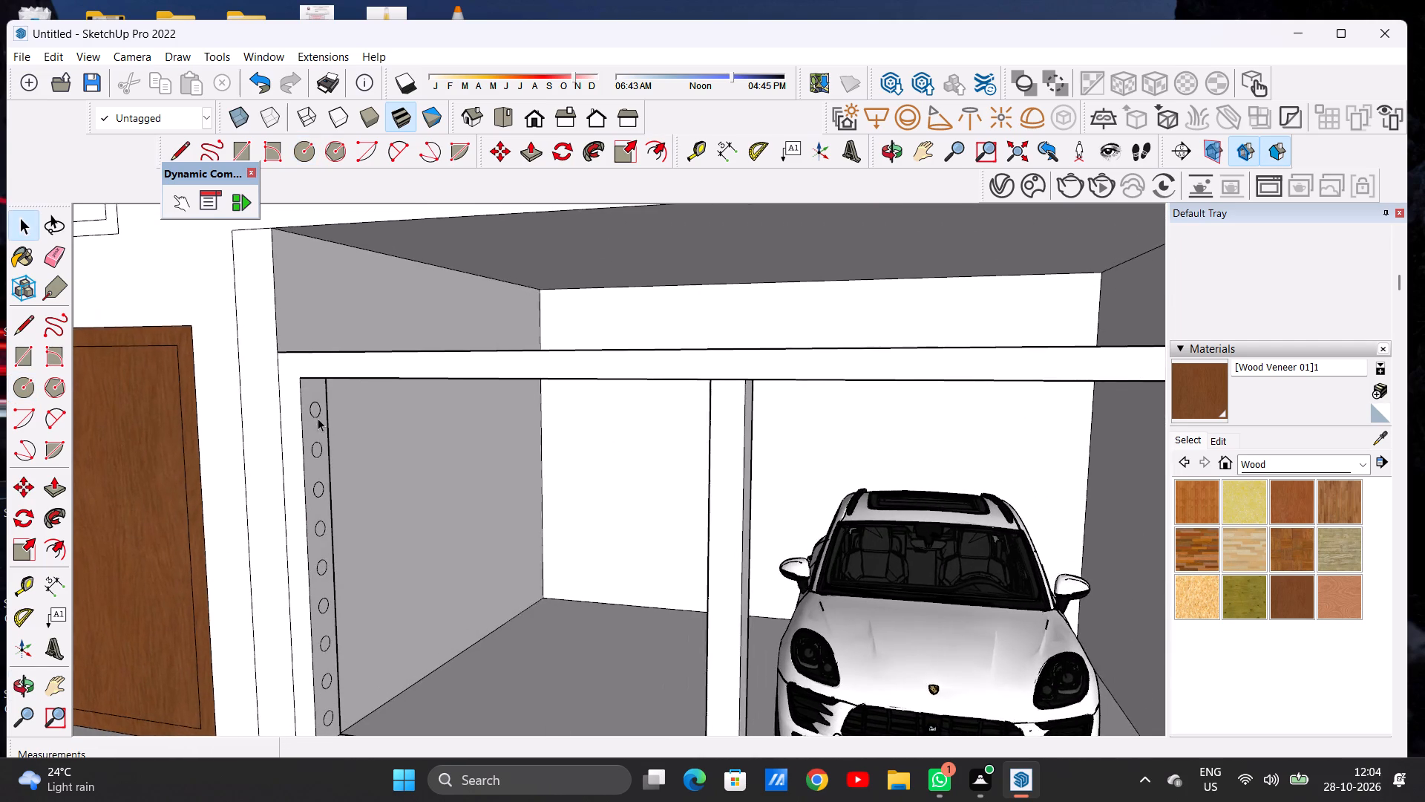
scroll(318, 417, "up", 7)
scroll(318, 417, "down", 1)
scroll(318, 417, "up", 9)
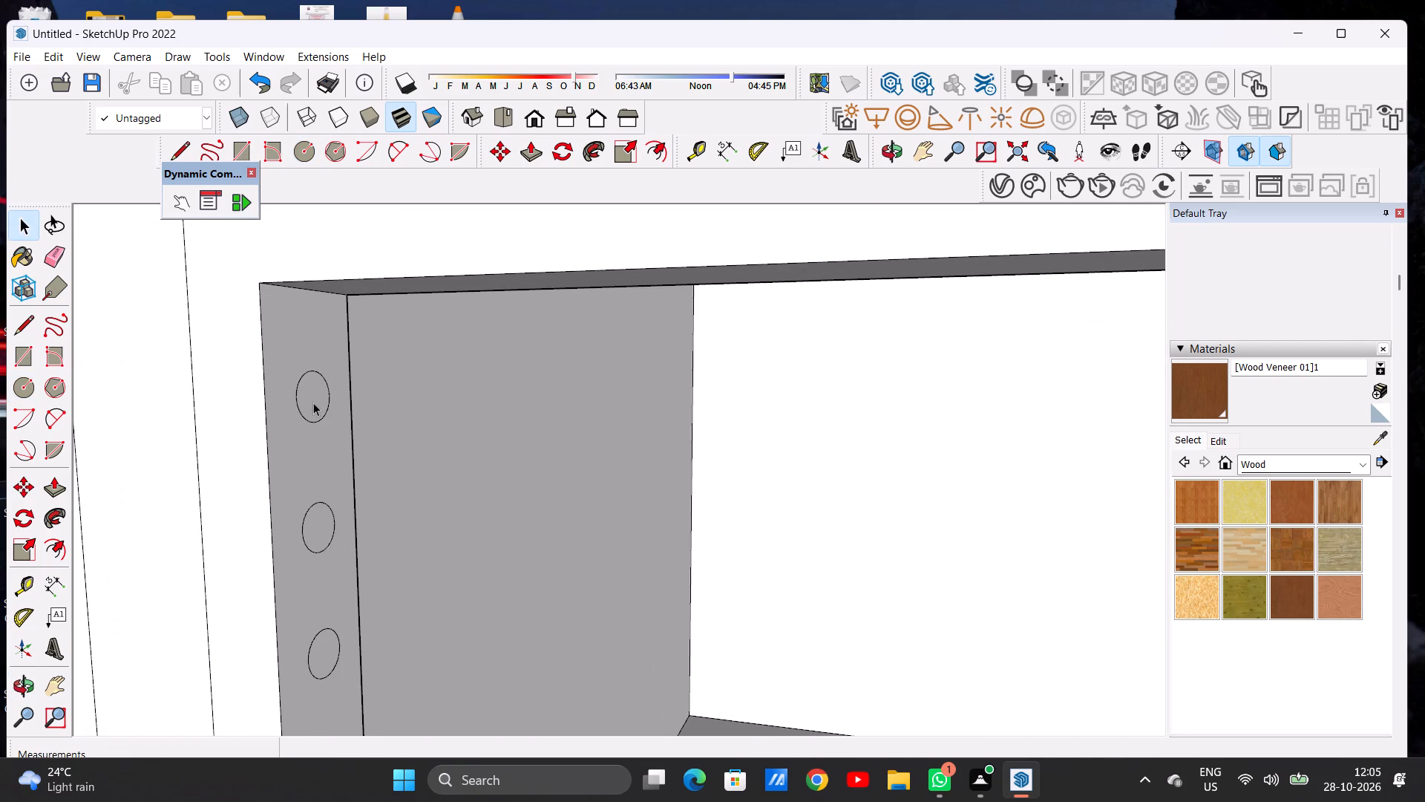
left_click(314, 402)
left_click(314, 402)
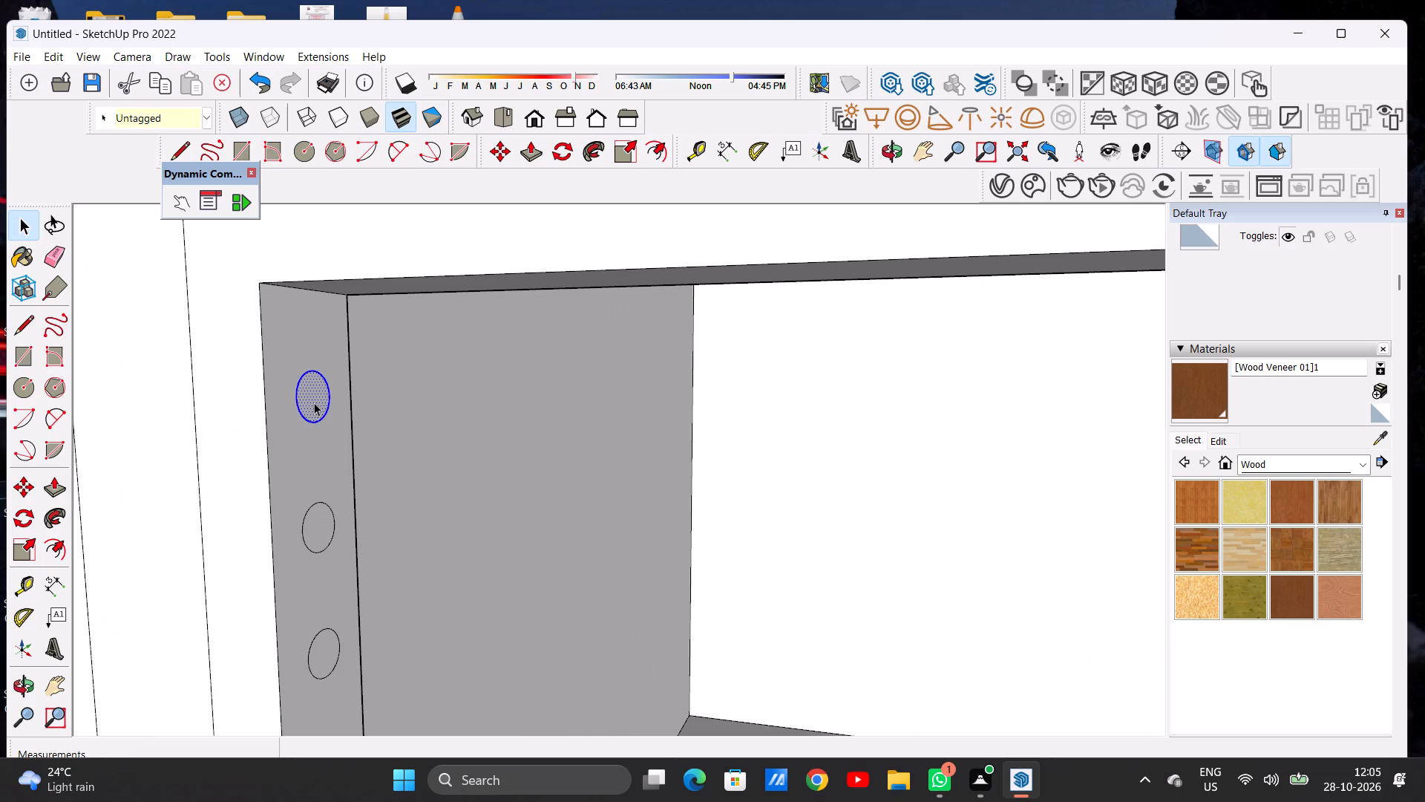
key("m")
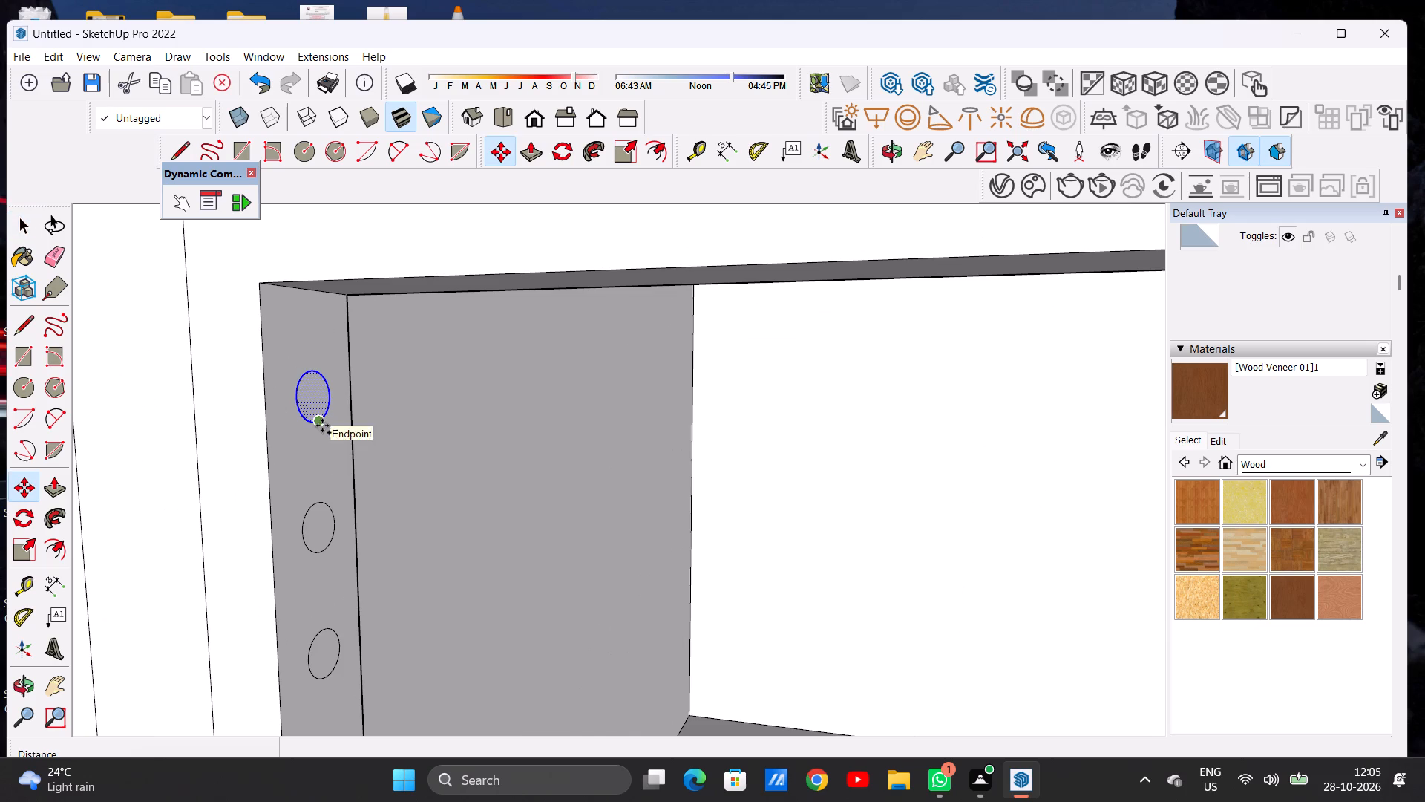
left_click(322, 426)
scroll(361, 431, "down", 16)
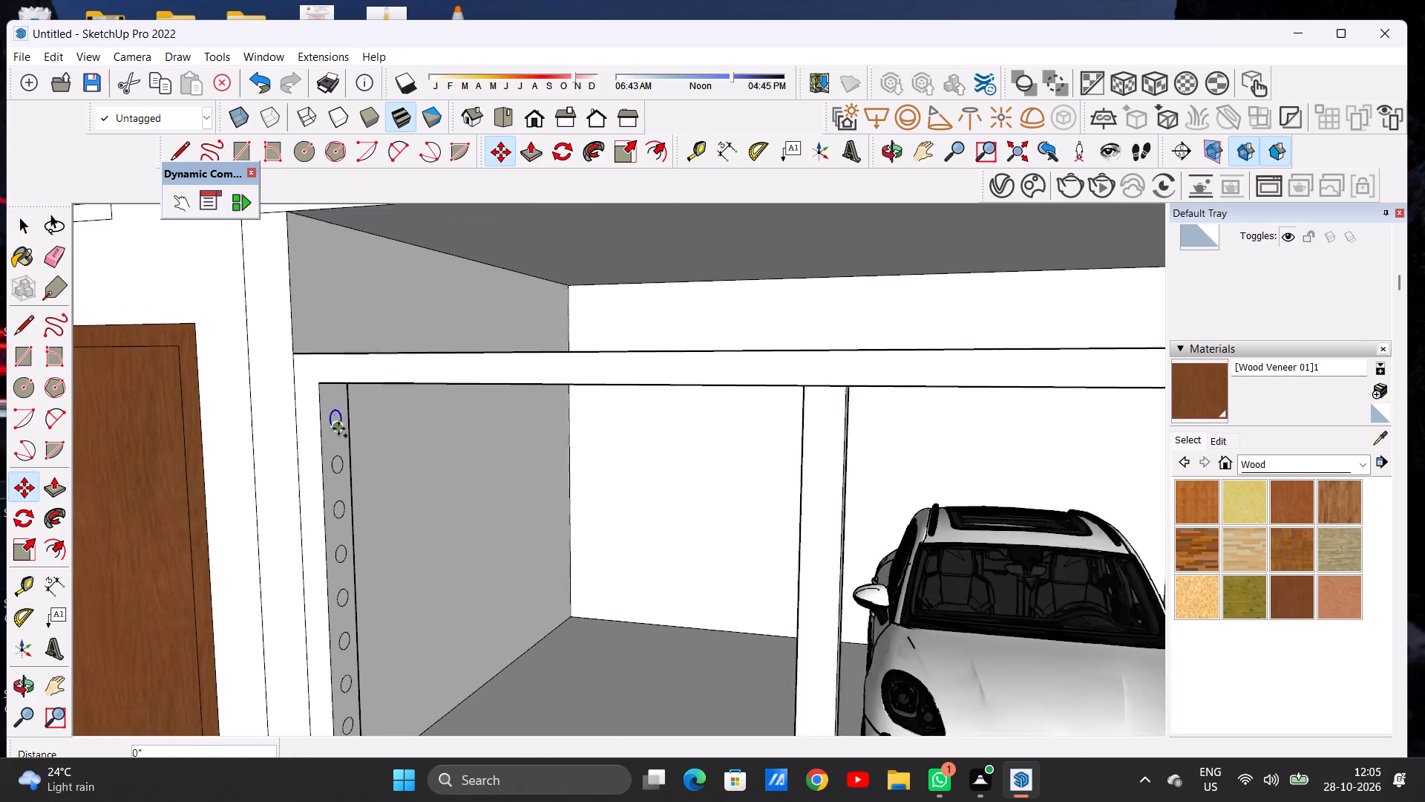
scroll(738, 440, "down", 4)
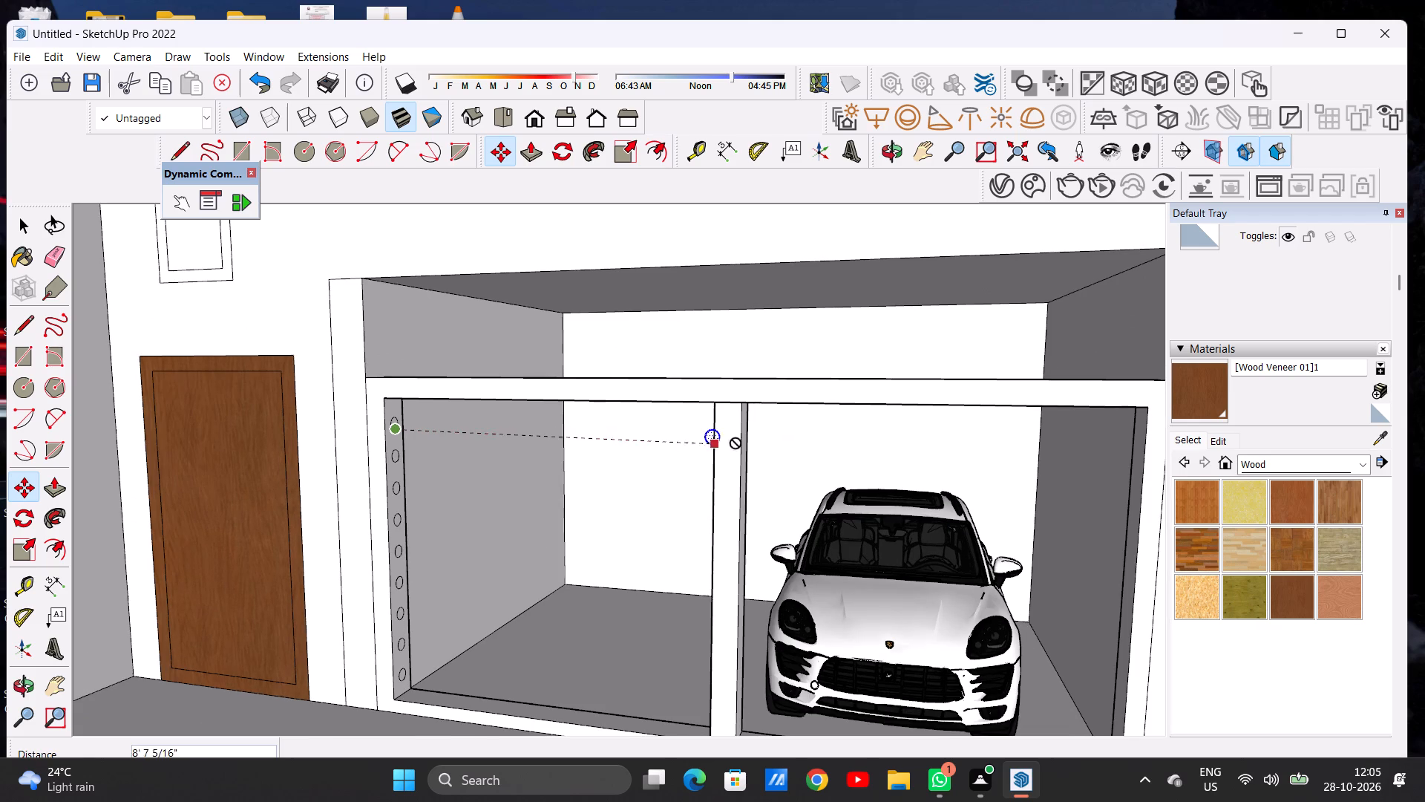
scroll(1018, 463, "down", 3)
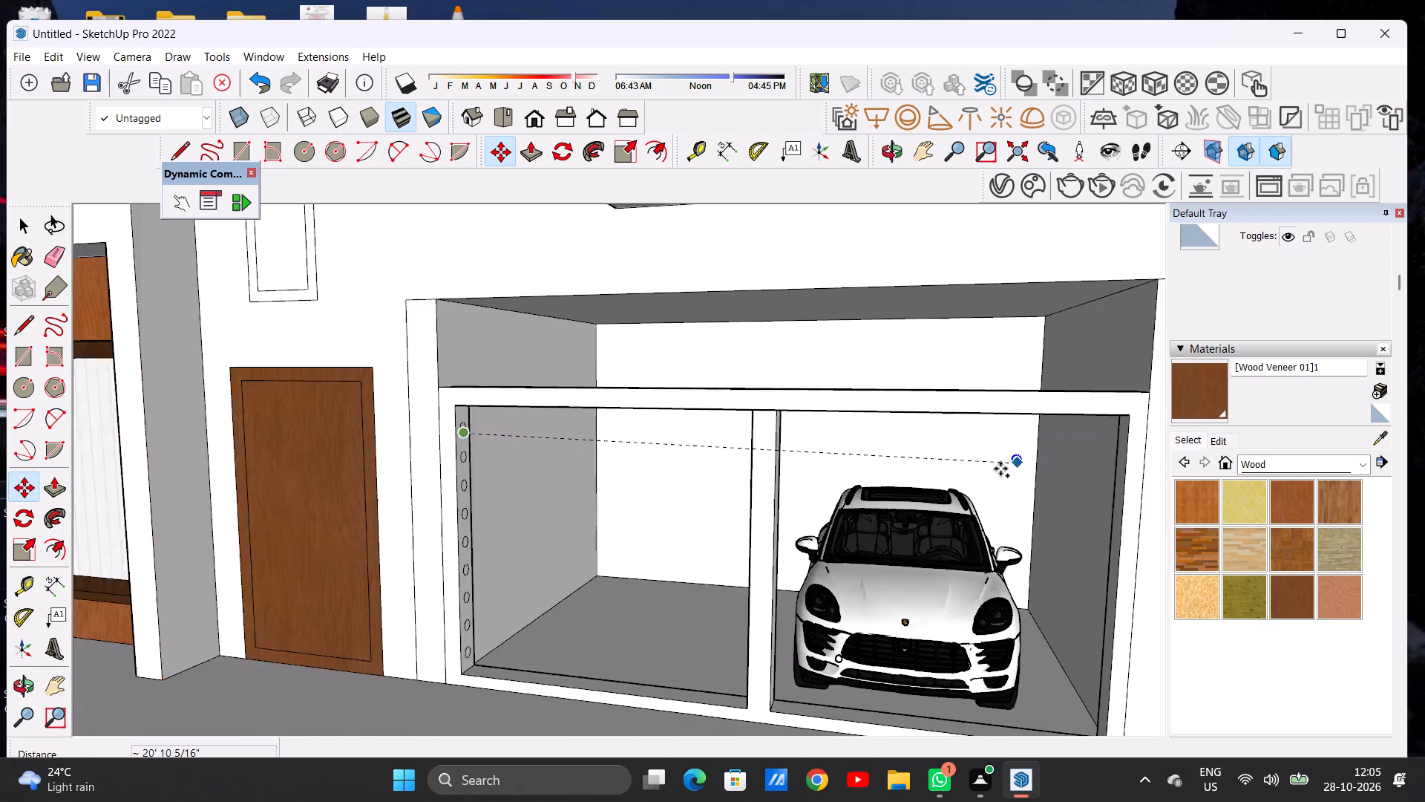
scroll(1000, 469, "down", 3)
scroll(1078, 461, "up", 19)
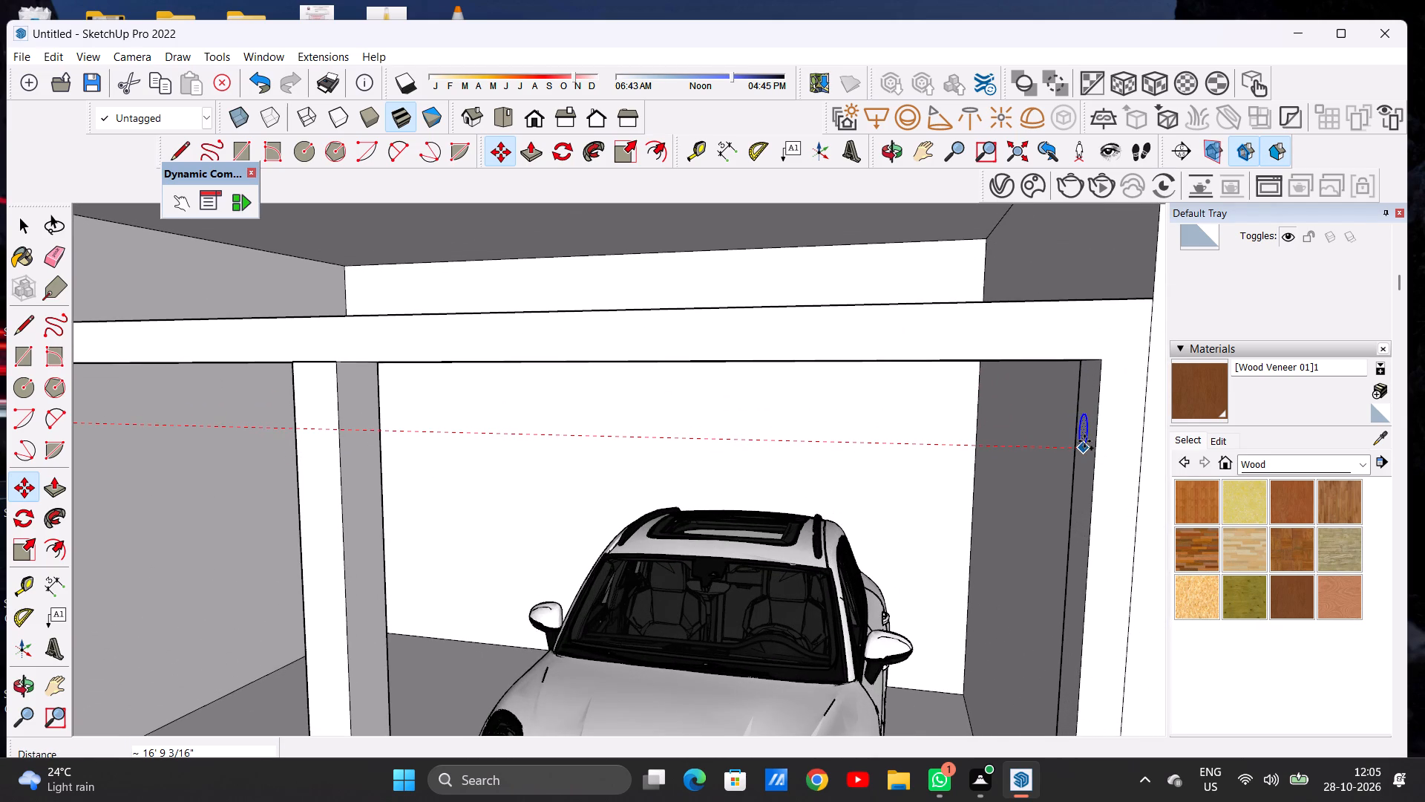
left_click(1084, 441)
key("space")
Examine the copied circle on the far post against the column of circles on the opposite post.
scroll(914, 441, "down", 6)
middle_click_drag(842, 454, 1067, 434)
scroll(976, 431, "up", 5)
scroll(974, 431, "down", 1)
scroll(974, 431, "up", 5)
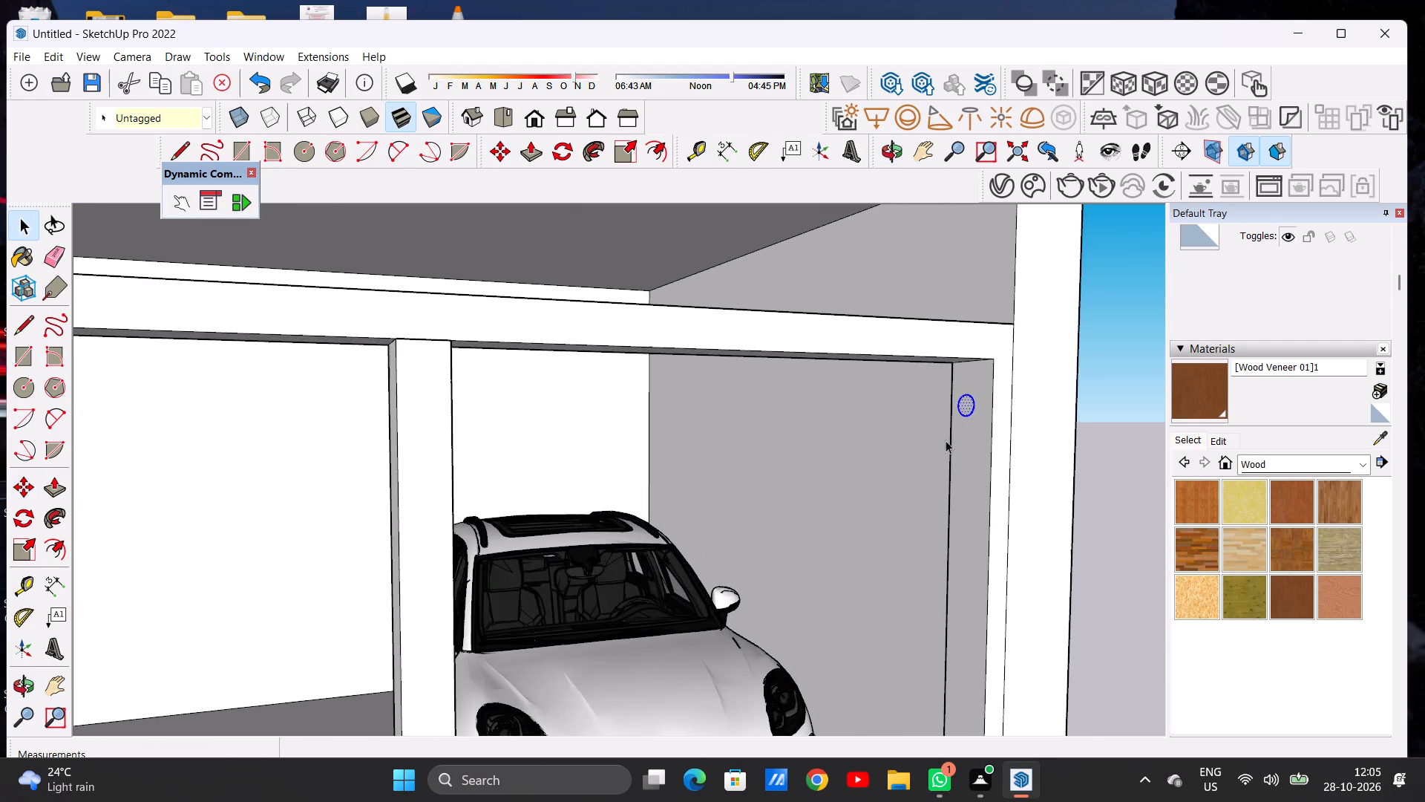
middle_click_drag(942, 457, 1031, 457)
scroll(952, 419, "down", 13)
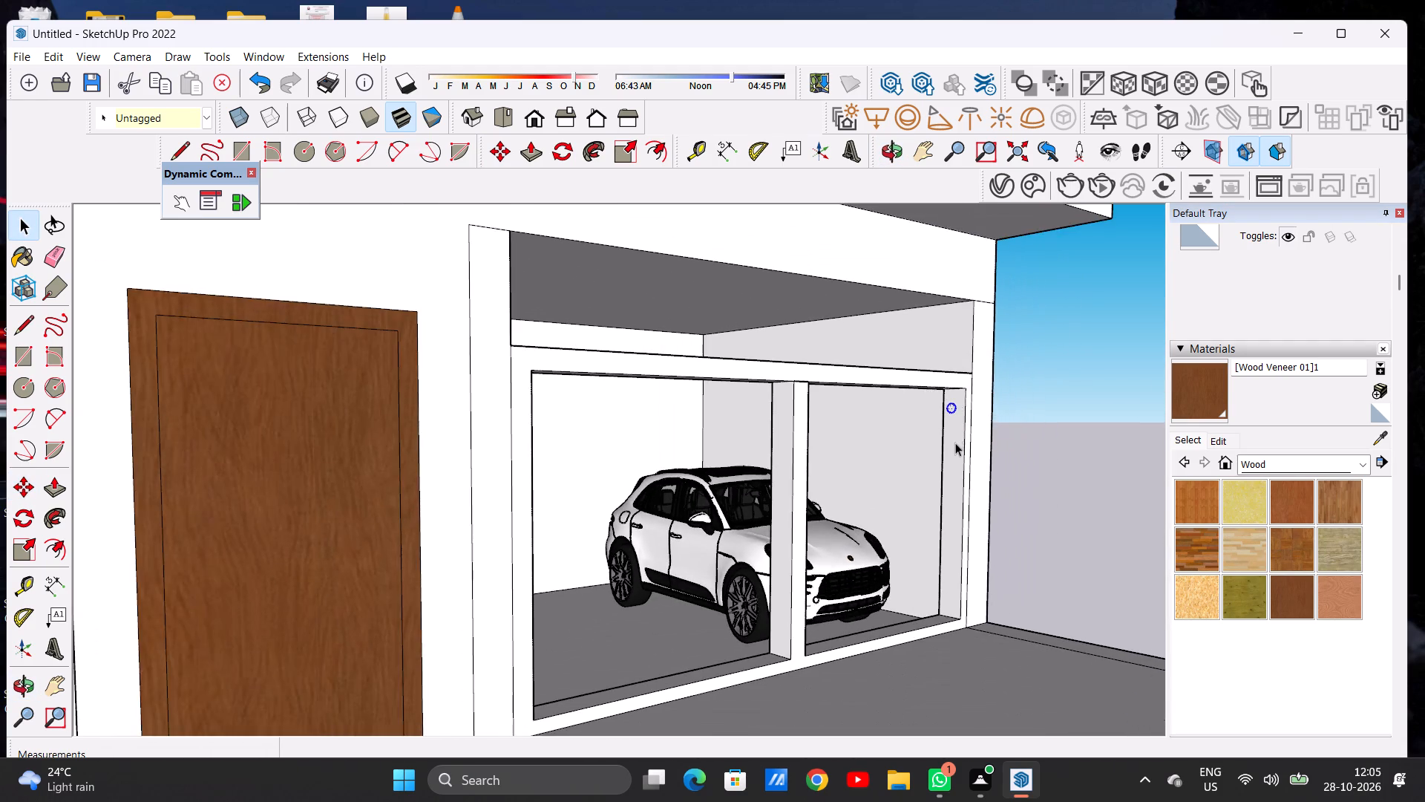
middle_click_drag(927, 475, 641, 486)
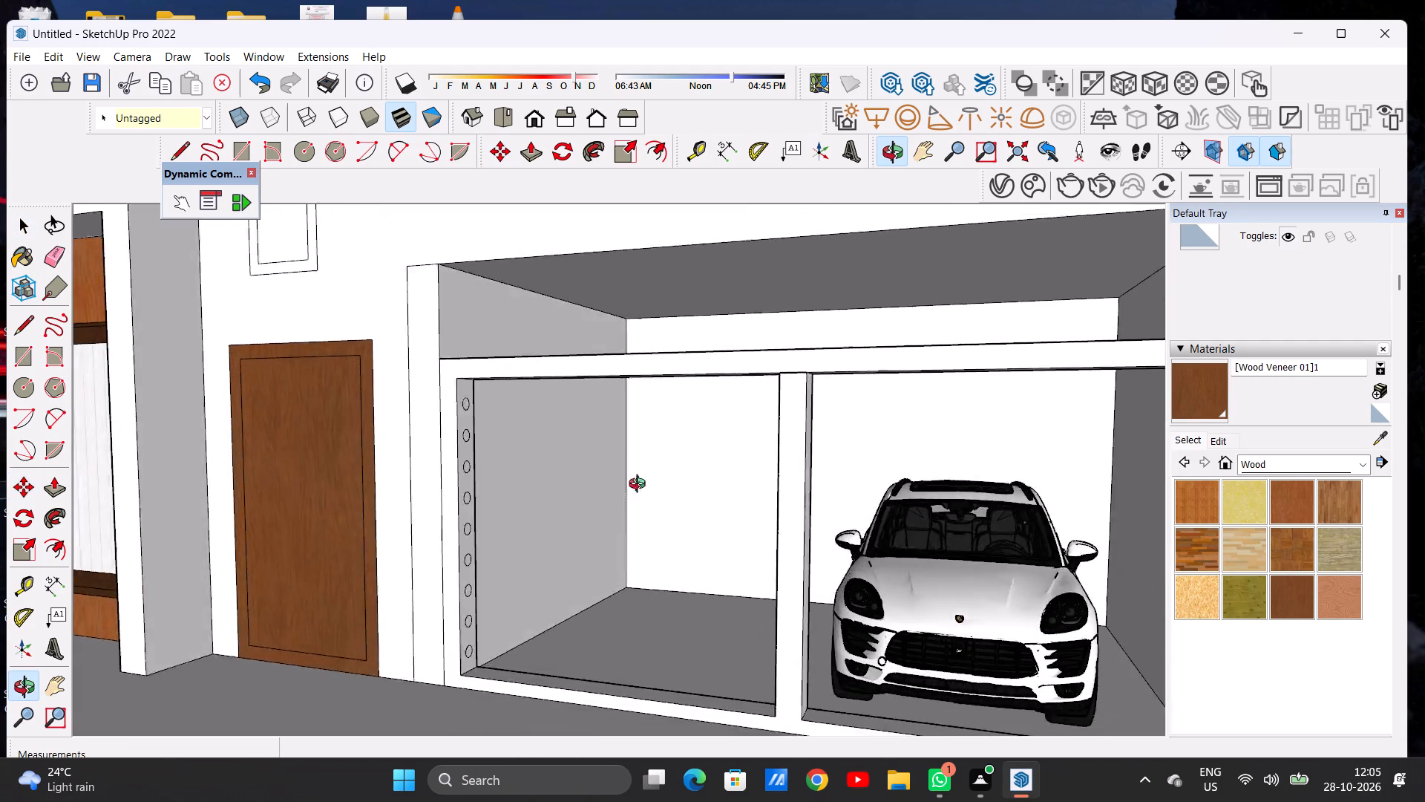
middle_click_drag(641, 486, 949, 492)
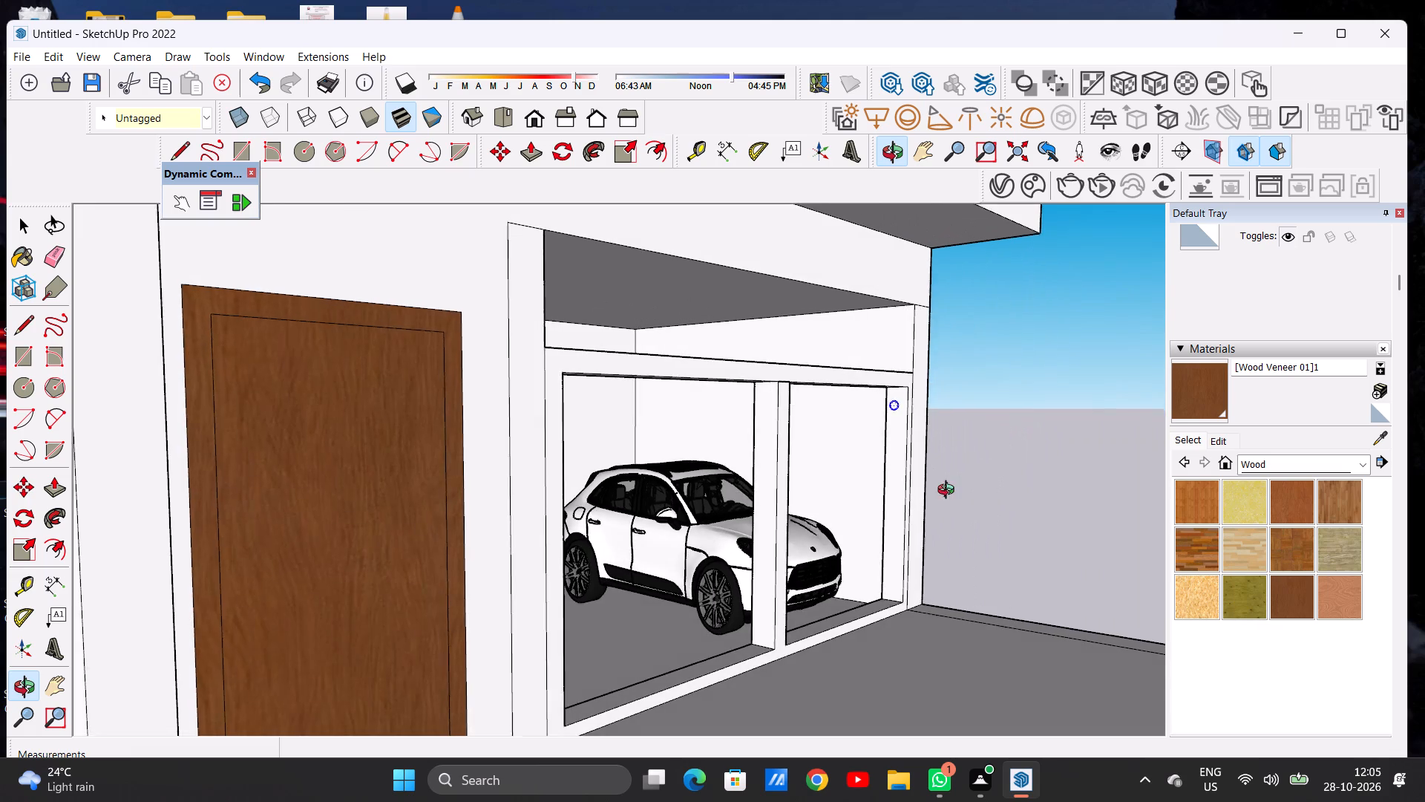
middle_click_drag(949, 492, 914, 498)
Move the copied circle about 1 1/16" sideways to sit centrally across the width of the post's inner face.
scroll(968, 411, "up", 6)
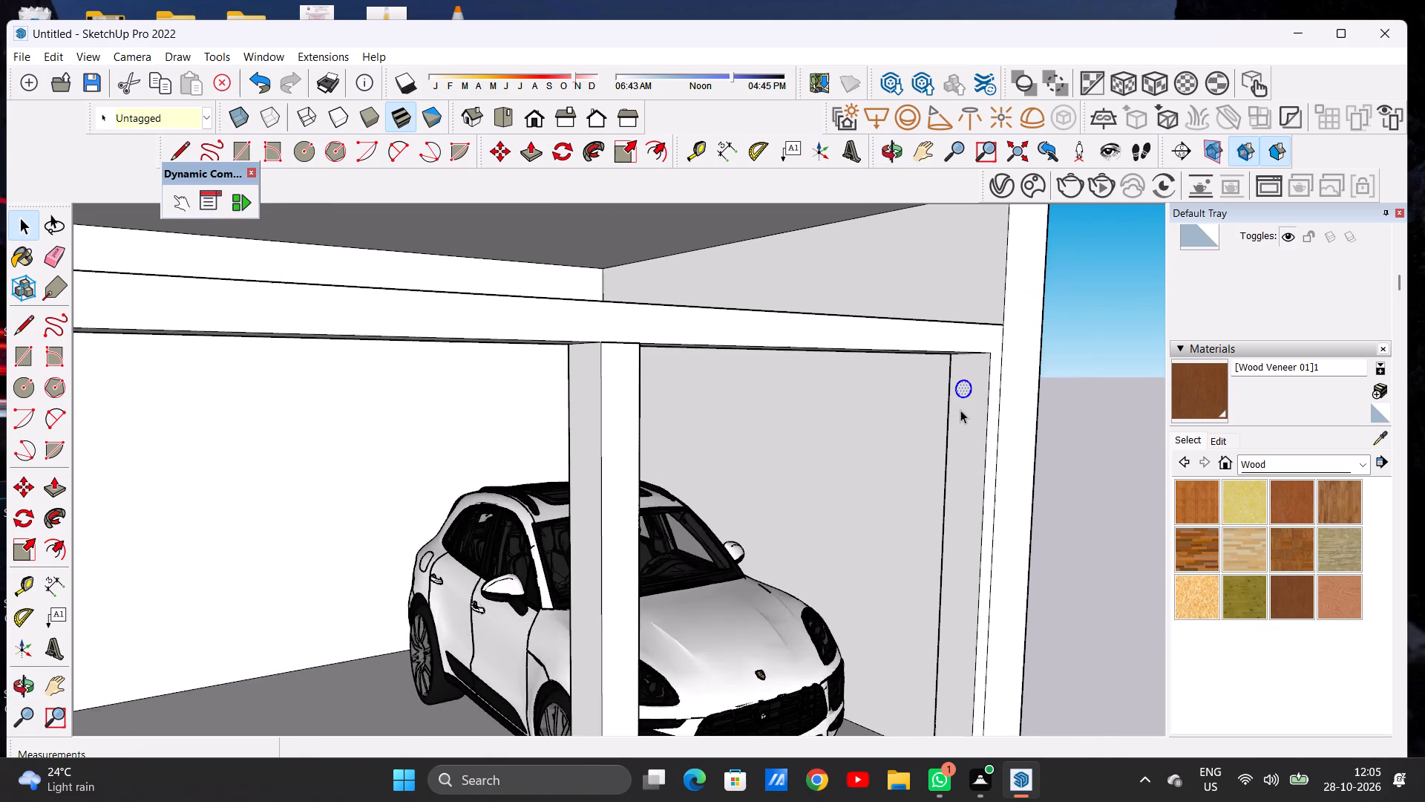
scroll(960, 410, "up", 7)
left_click(1113, 365)
middle_click_drag(877, 417, 931, 405)
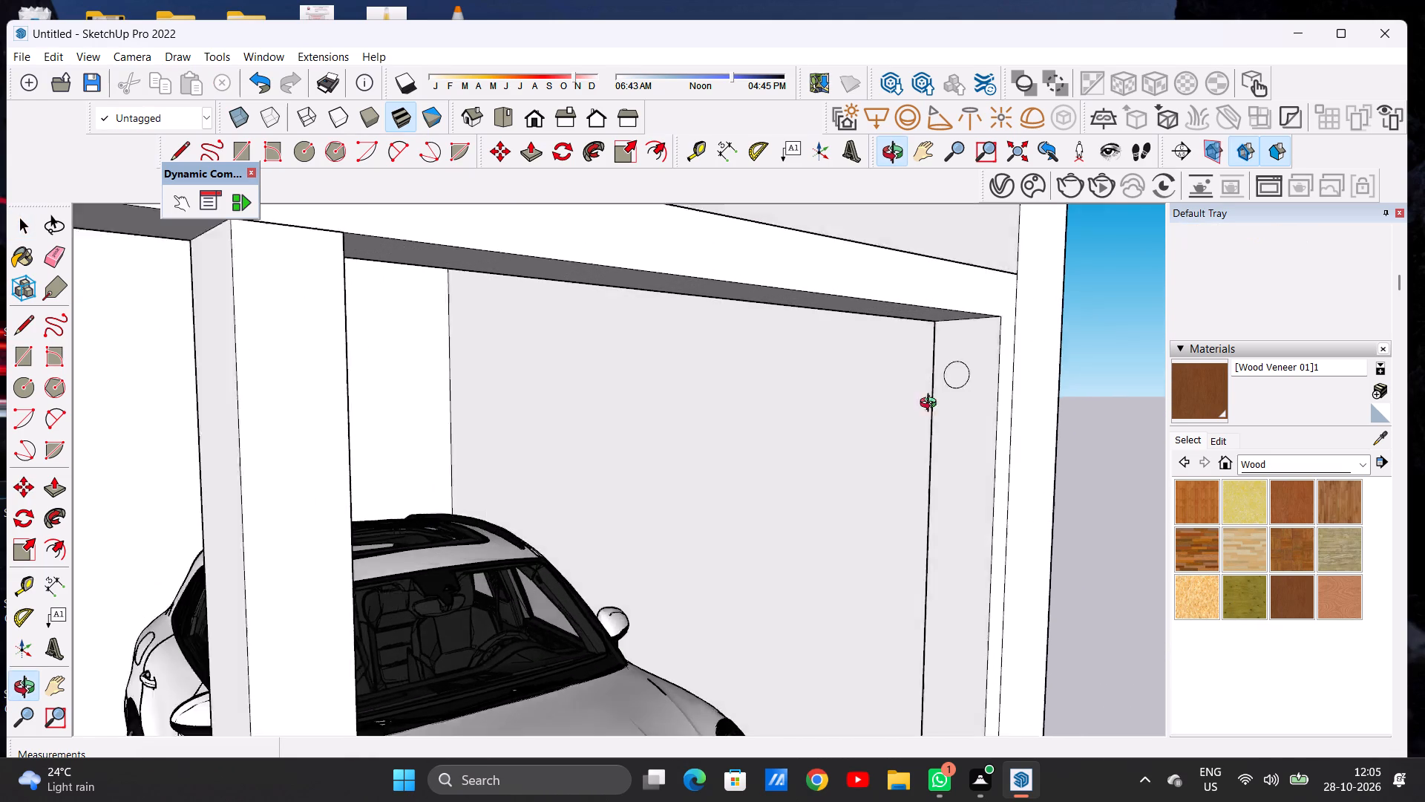
middle_click_drag(931, 405, 981, 397)
scroll(954, 383, "up", 5)
double_click(924, 380)
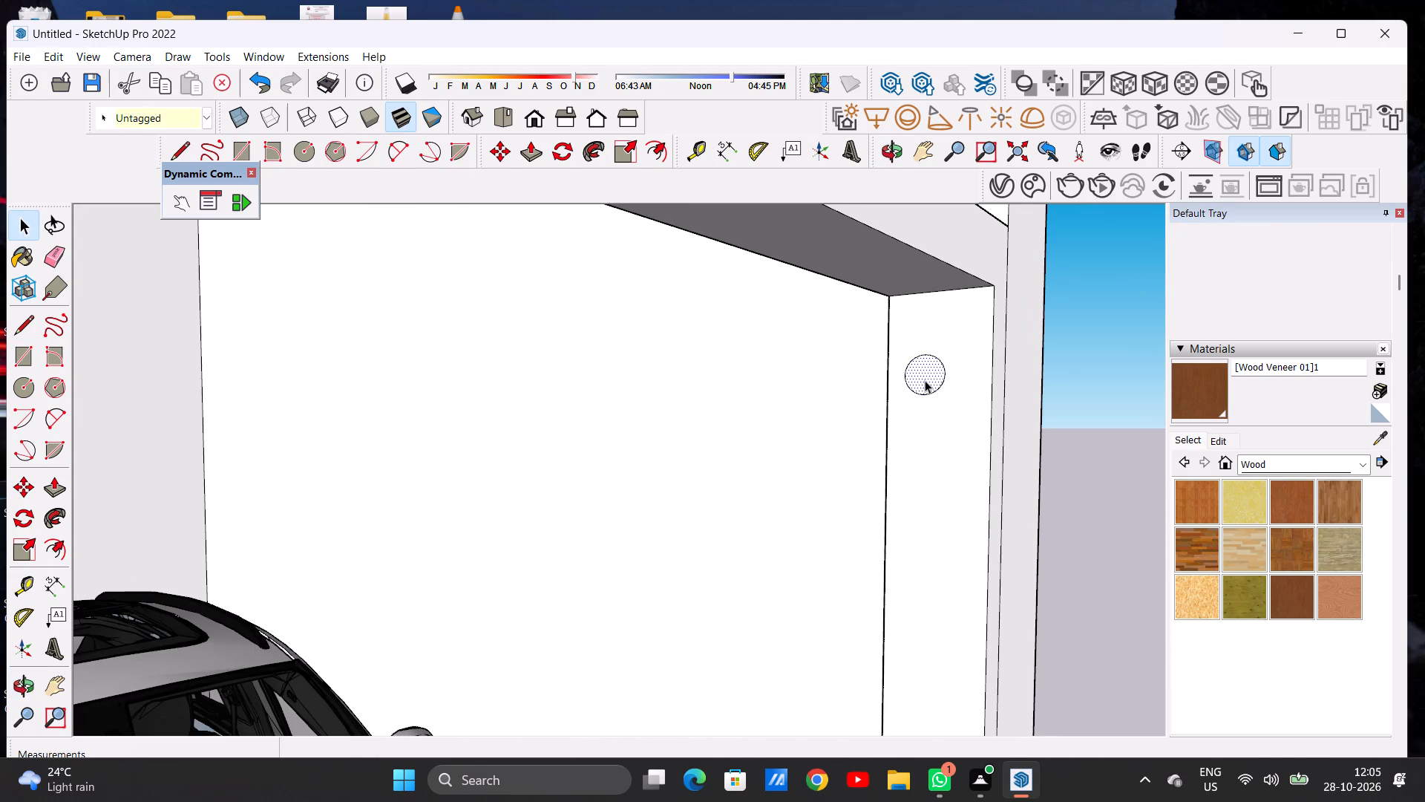
key("m")
left_click(949, 379)
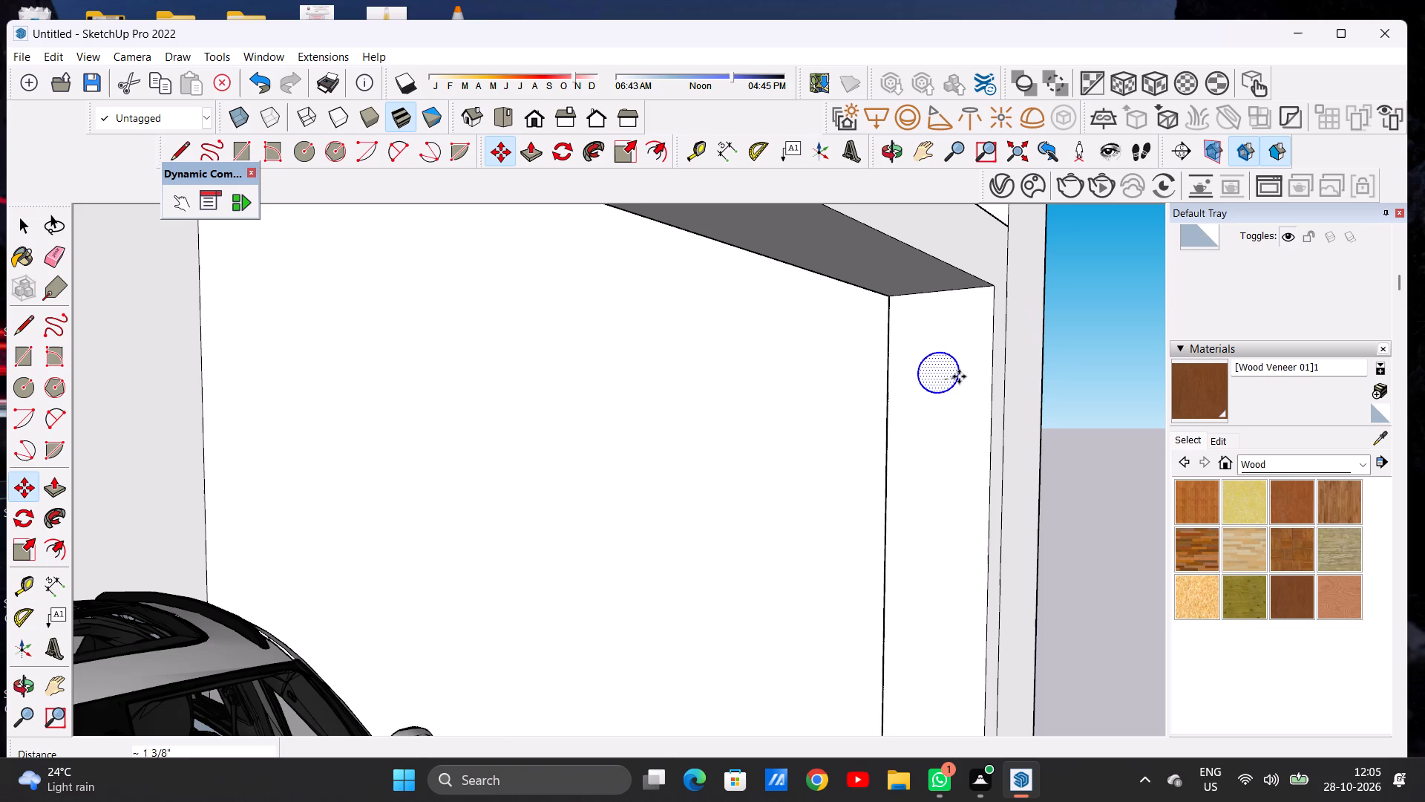
left_click(956, 378)
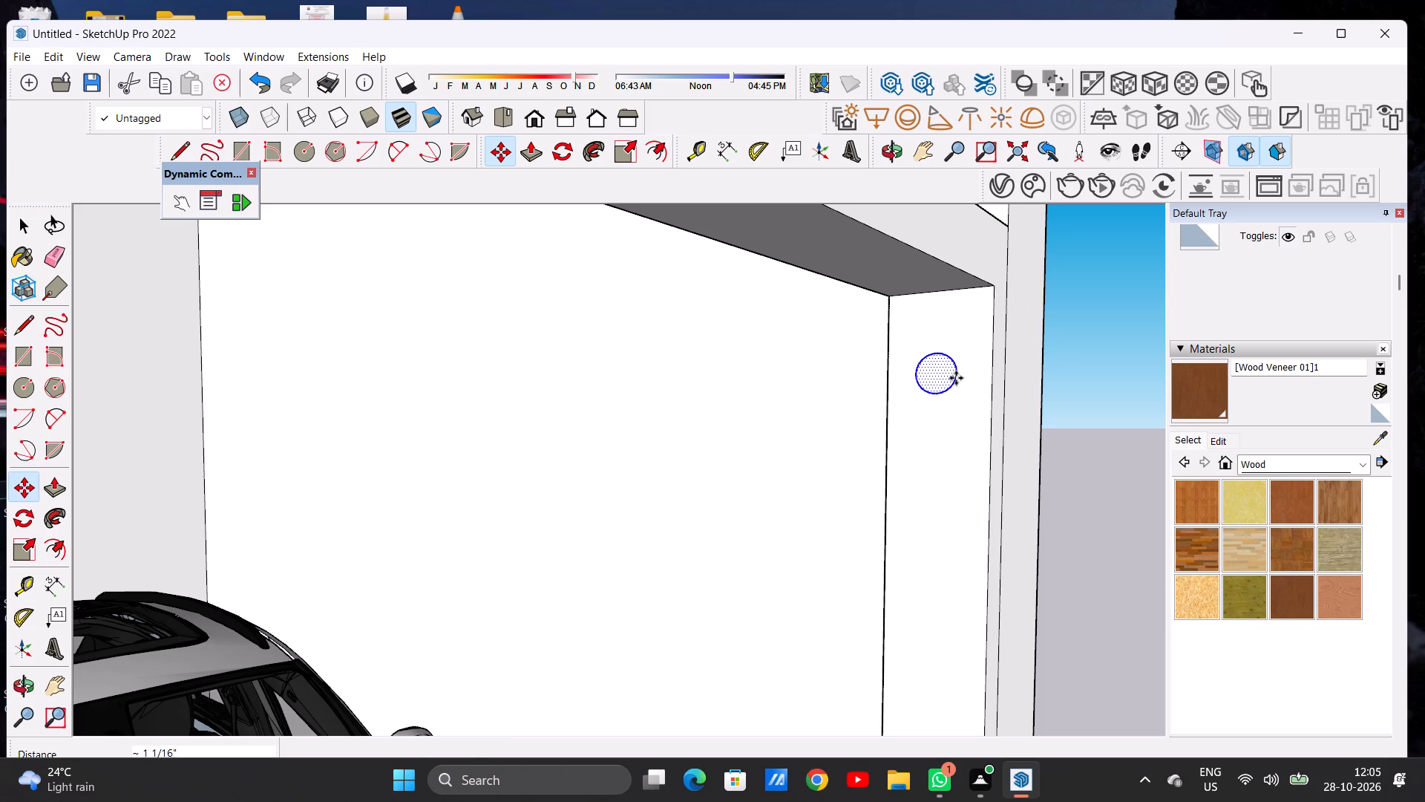
Copy the circle about 8 11/16" straight down the post's inner face and multiply it to eight evenly spaced copies.
key("m")
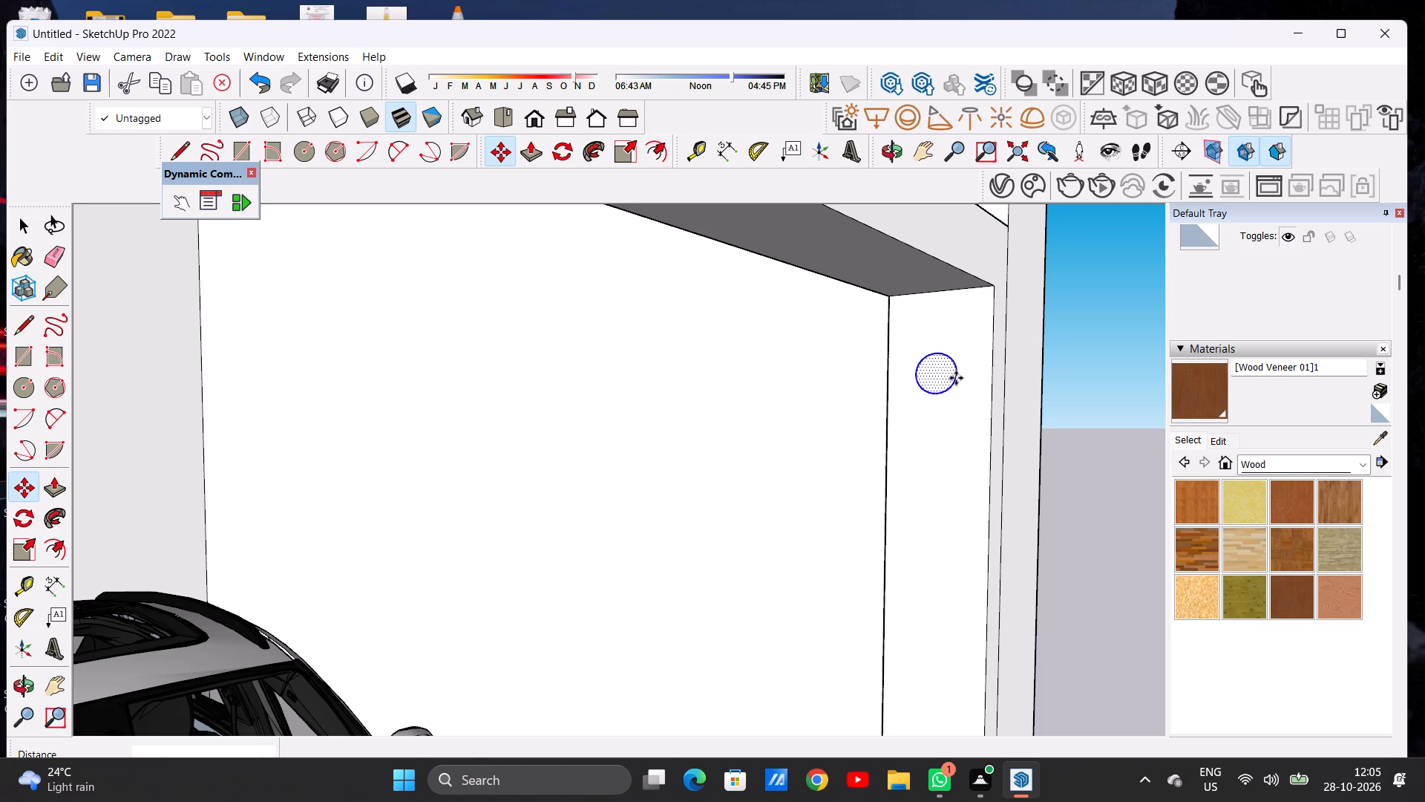
left_click(956, 378)
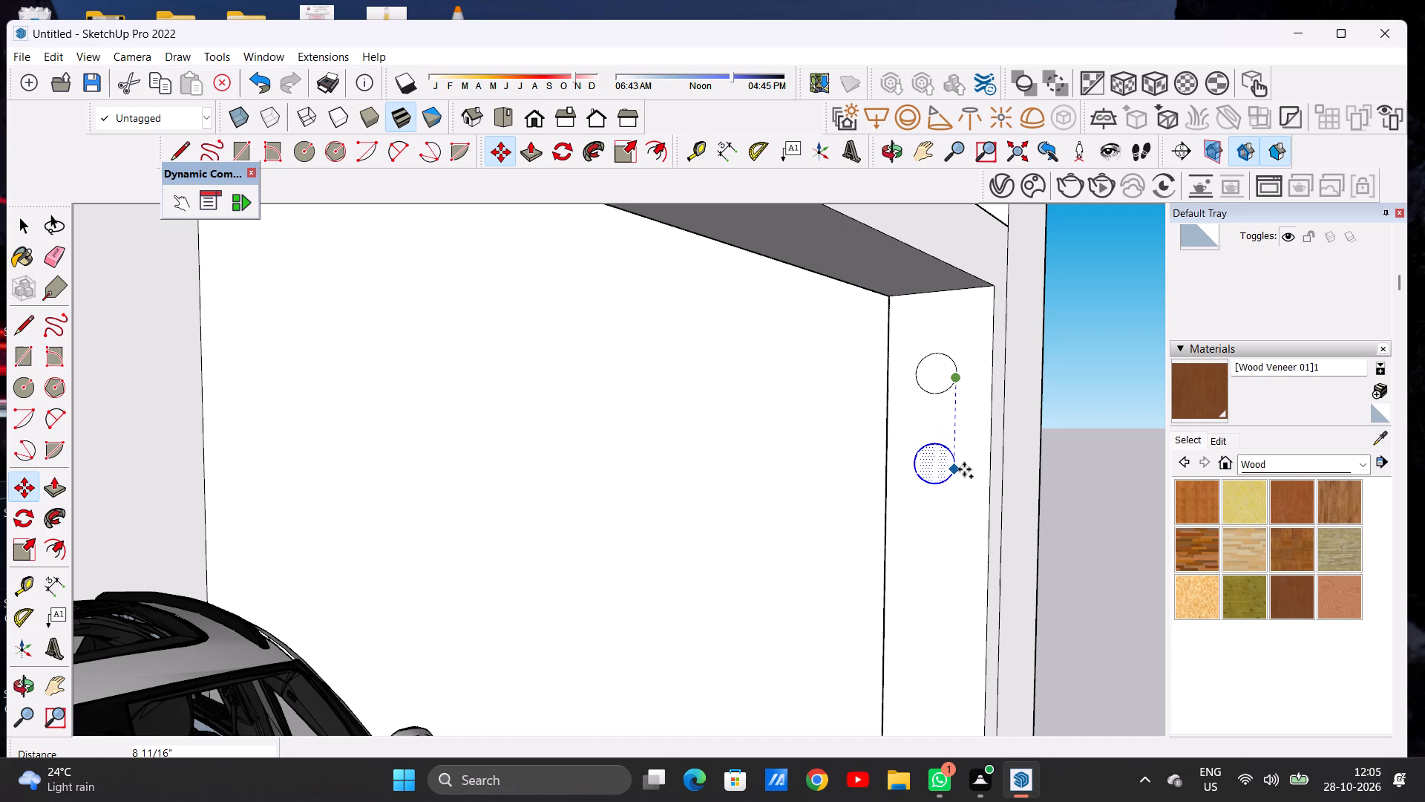
left_click(964, 469)
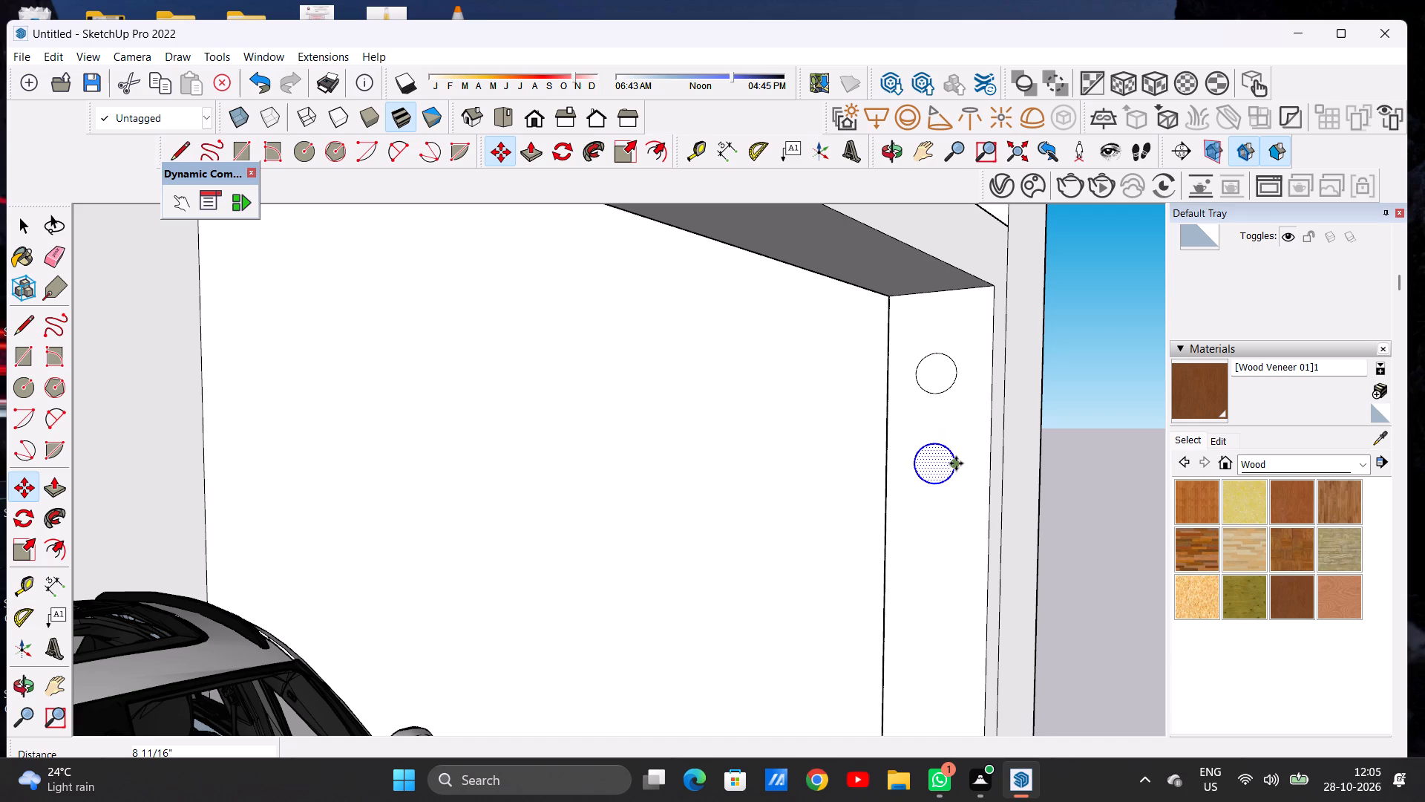
key("shift+asterisk")
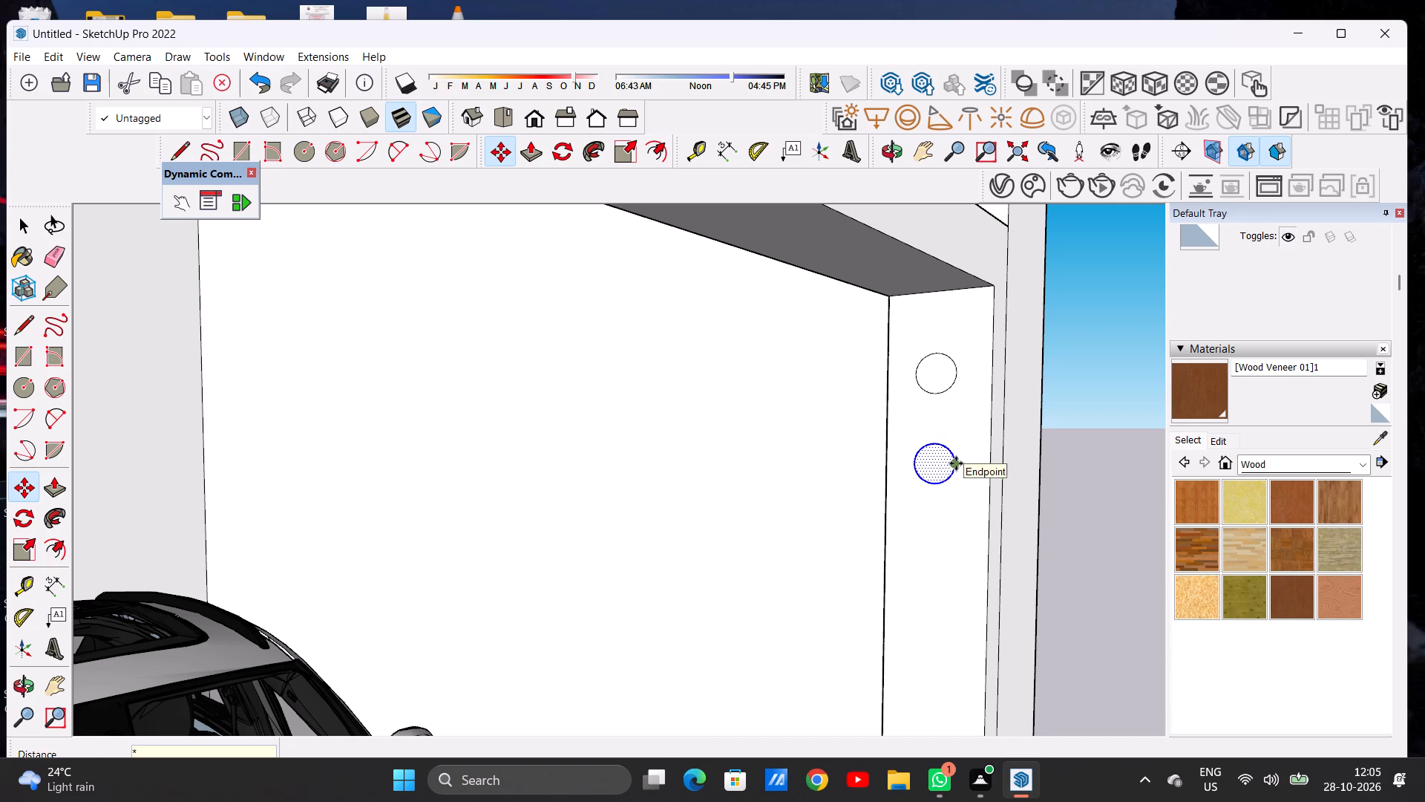
key("8")
key("Return")
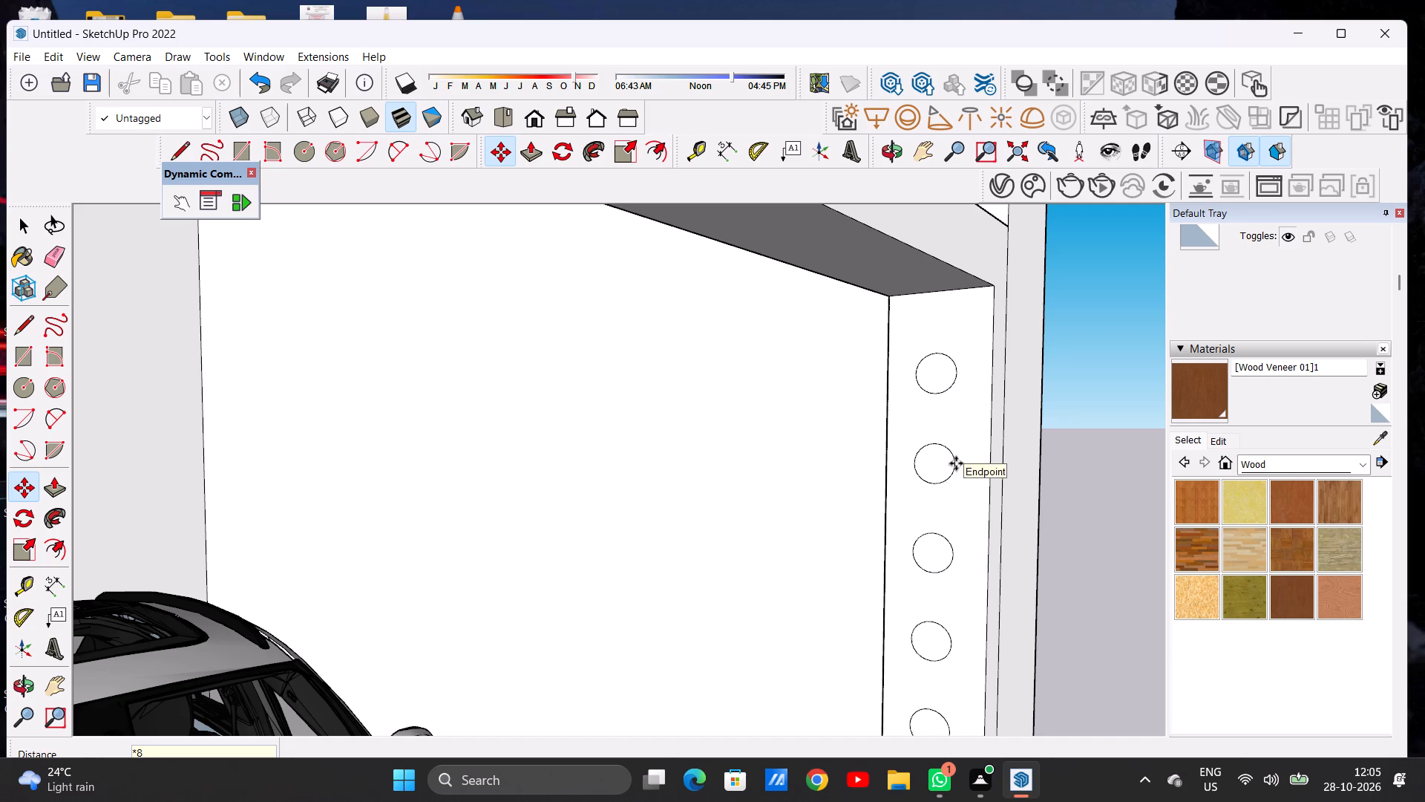
key("space")
Examine the columns of circles on both end posts of the carport frame, comparing their spacing and lowest circles.
scroll(891, 518, "down", 8)
scroll(885, 509, "up", 1)
scroll(894, 478, "down", 16)
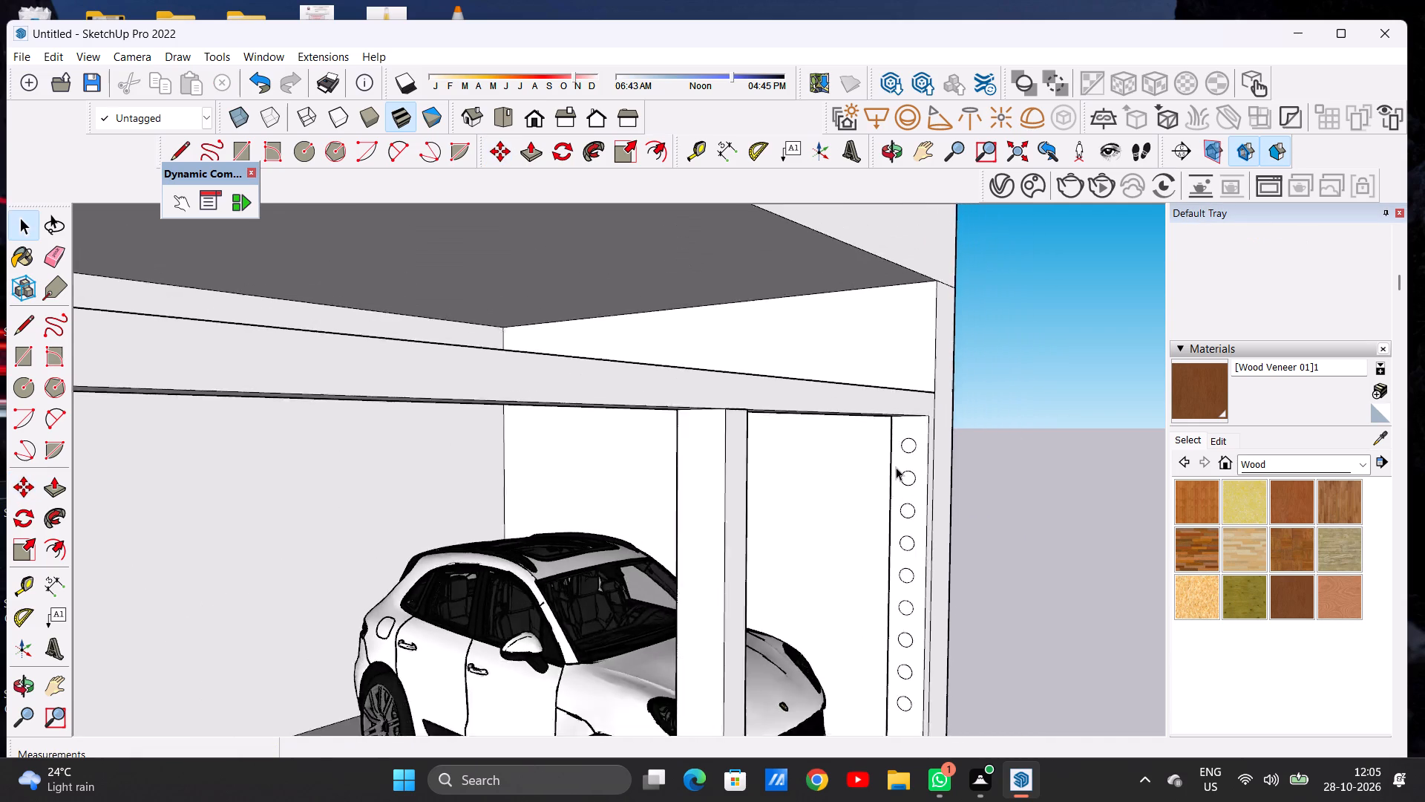
scroll(896, 467, "down", 4)
middle_click_drag(909, 658, 456, 656)
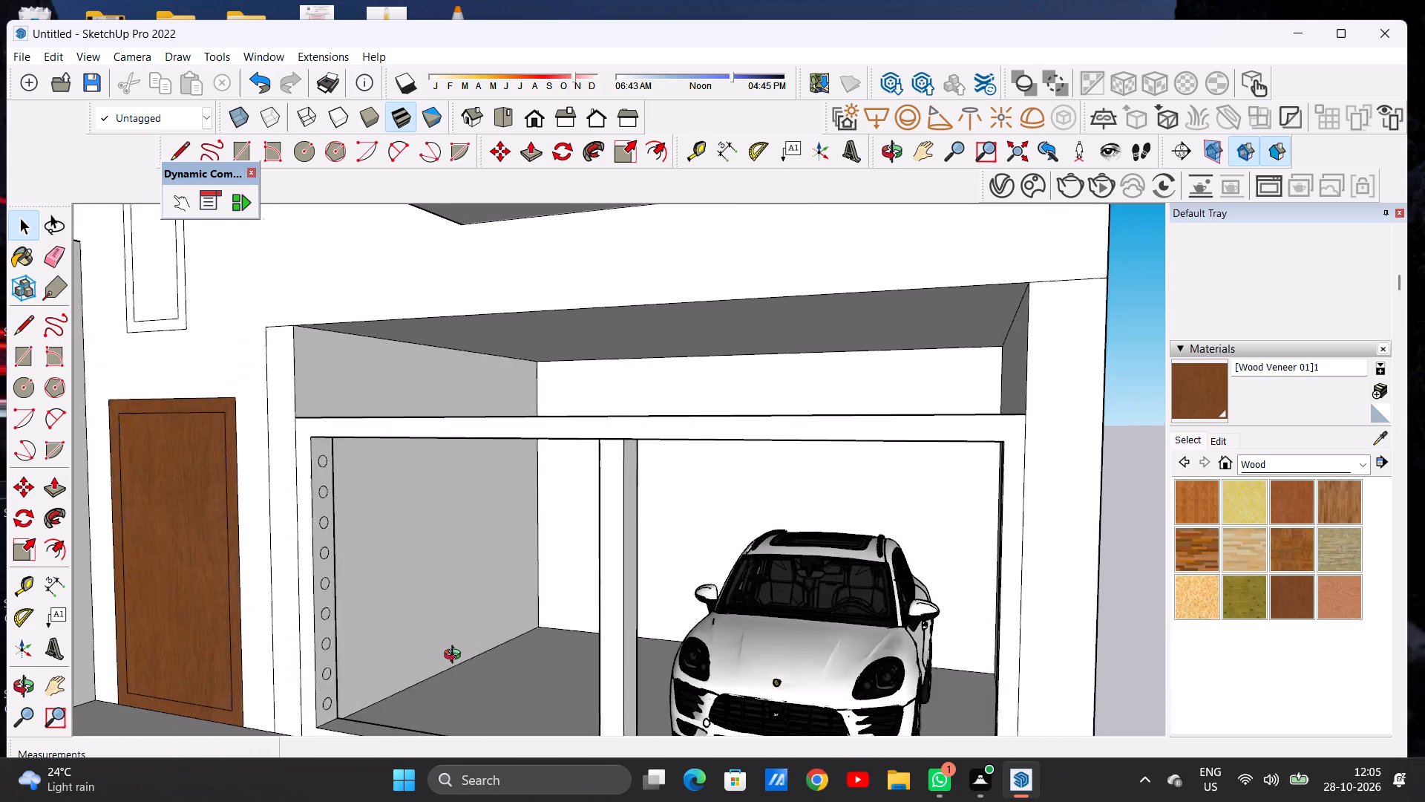
middle_click_drag(456, 656, 445, 653)
middle_click_drag(626, 656, 837, 626)
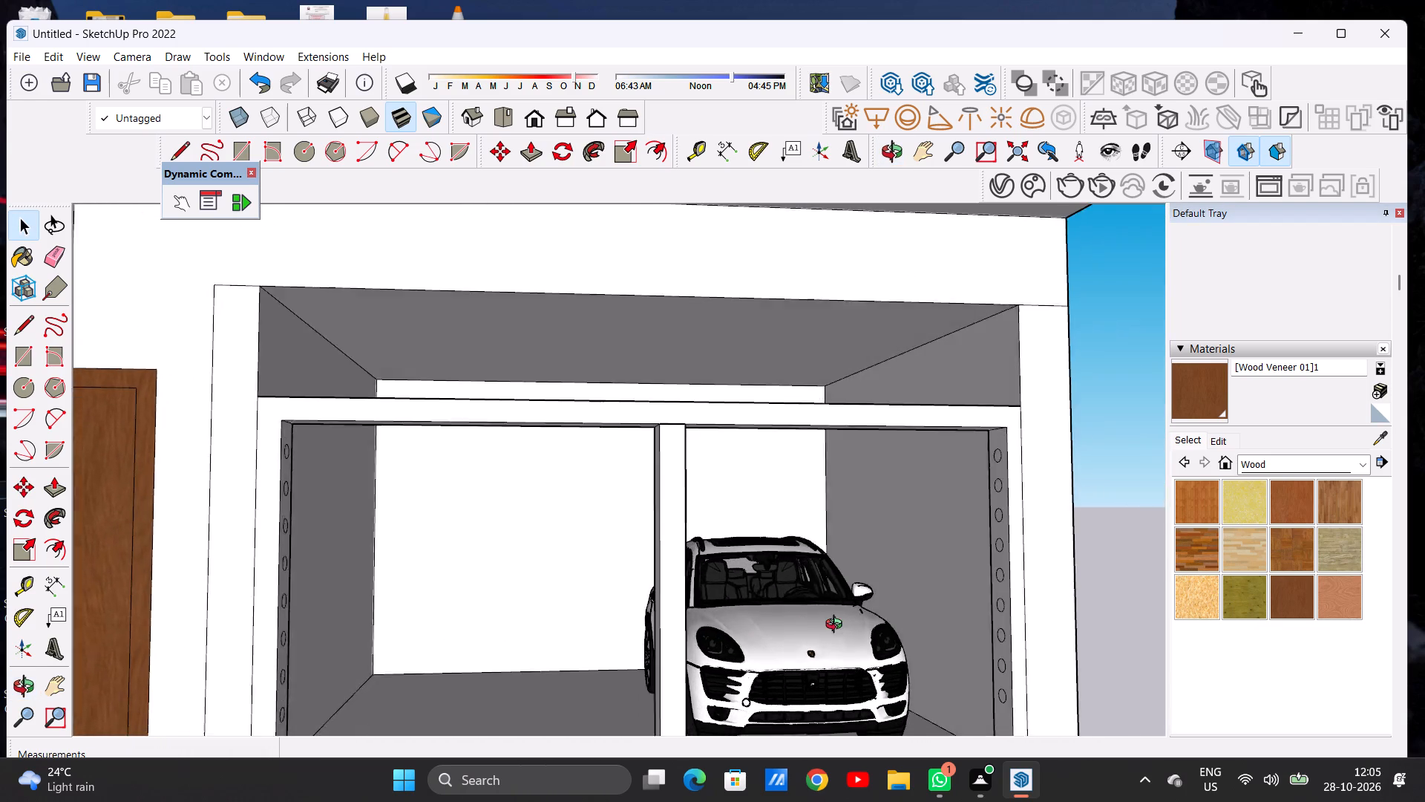
middle_click_drag(837, 626, 864, 625)
scroll(851, 506, "down", 8)
scroll(905, 571, "down", 1)
scroll(909, 576, "up", 7)
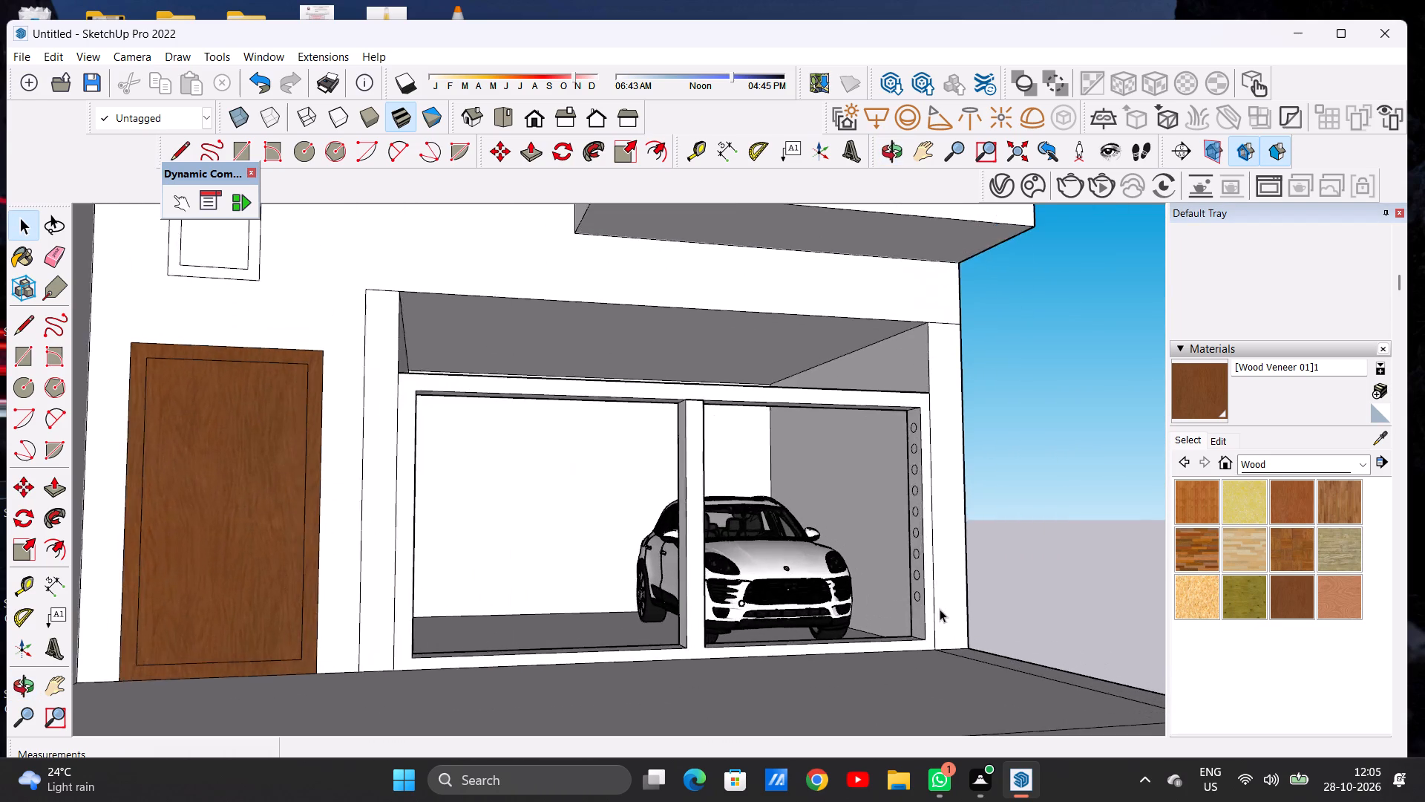
scroll(940, 609, "up", 5)
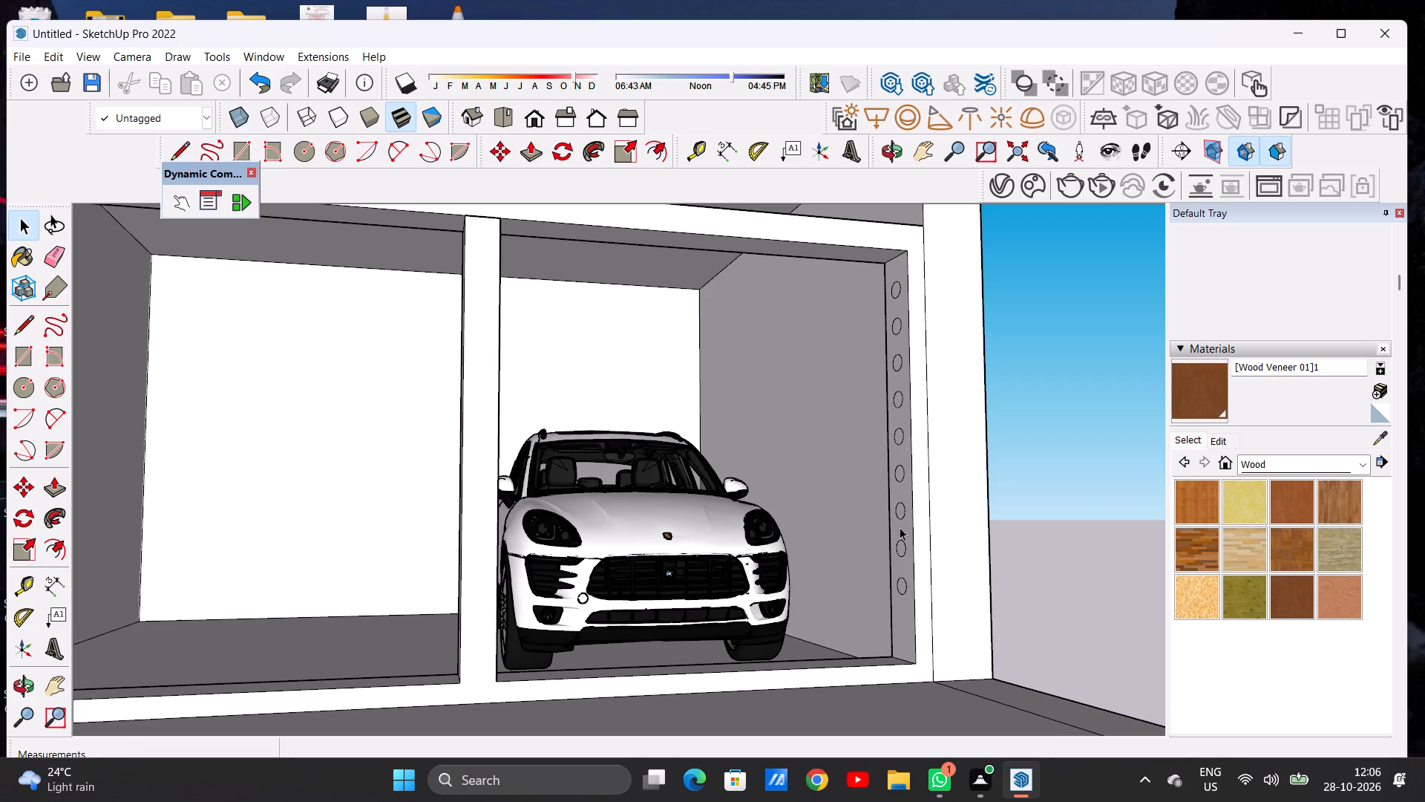
scroll(889, 581, "down", 5)
middle_click_drag(875, 613, 805, 638)
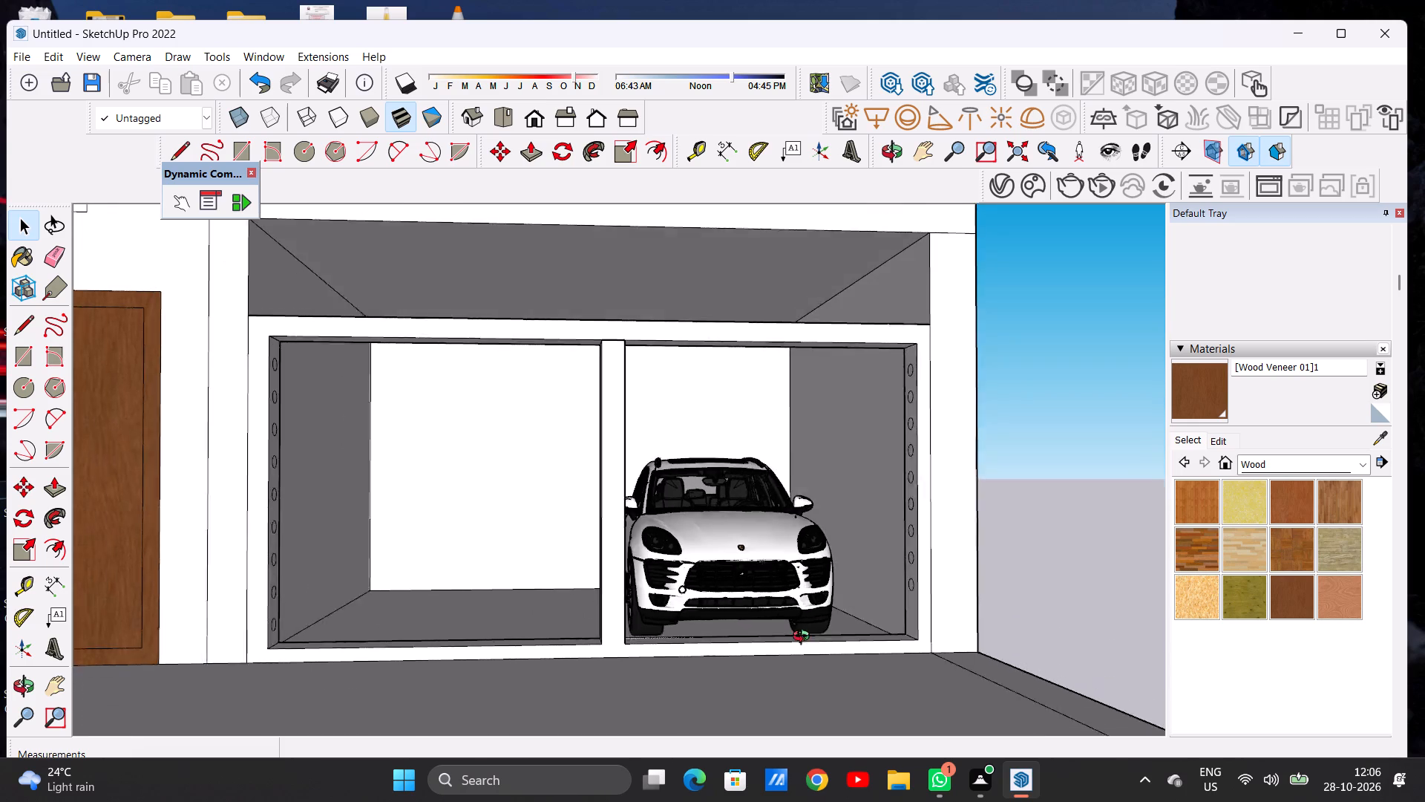
Examine the circle columns on both end posts of the carport frame from each side, comparing their spacing along the posts' height.
middle_click_drag(805, 638, 778, 681)
middle_click_drag(778, 681, 842, 691)
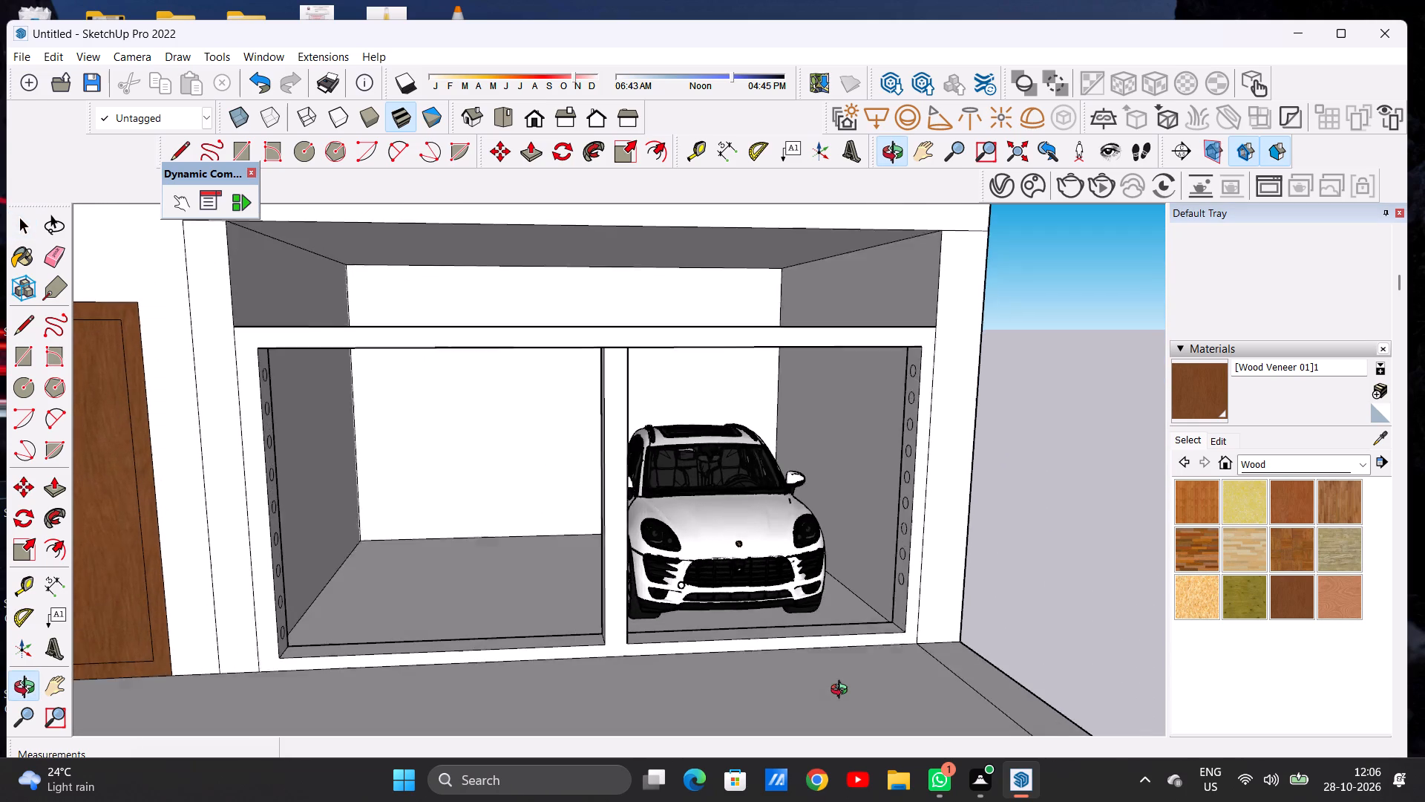
middle_click_drag(842, 691, 658, 700)
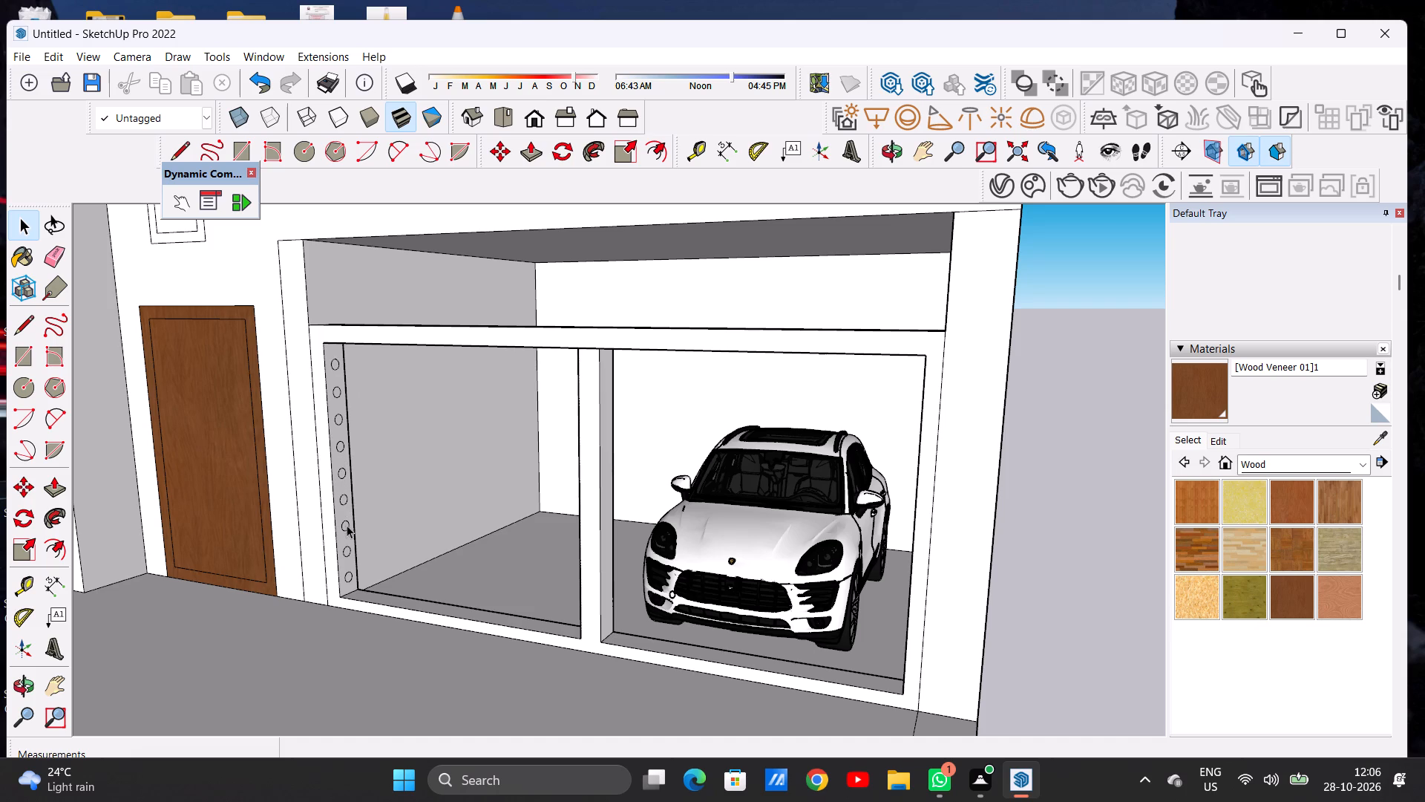
middle_click_drag(489, 601, 805, 573)
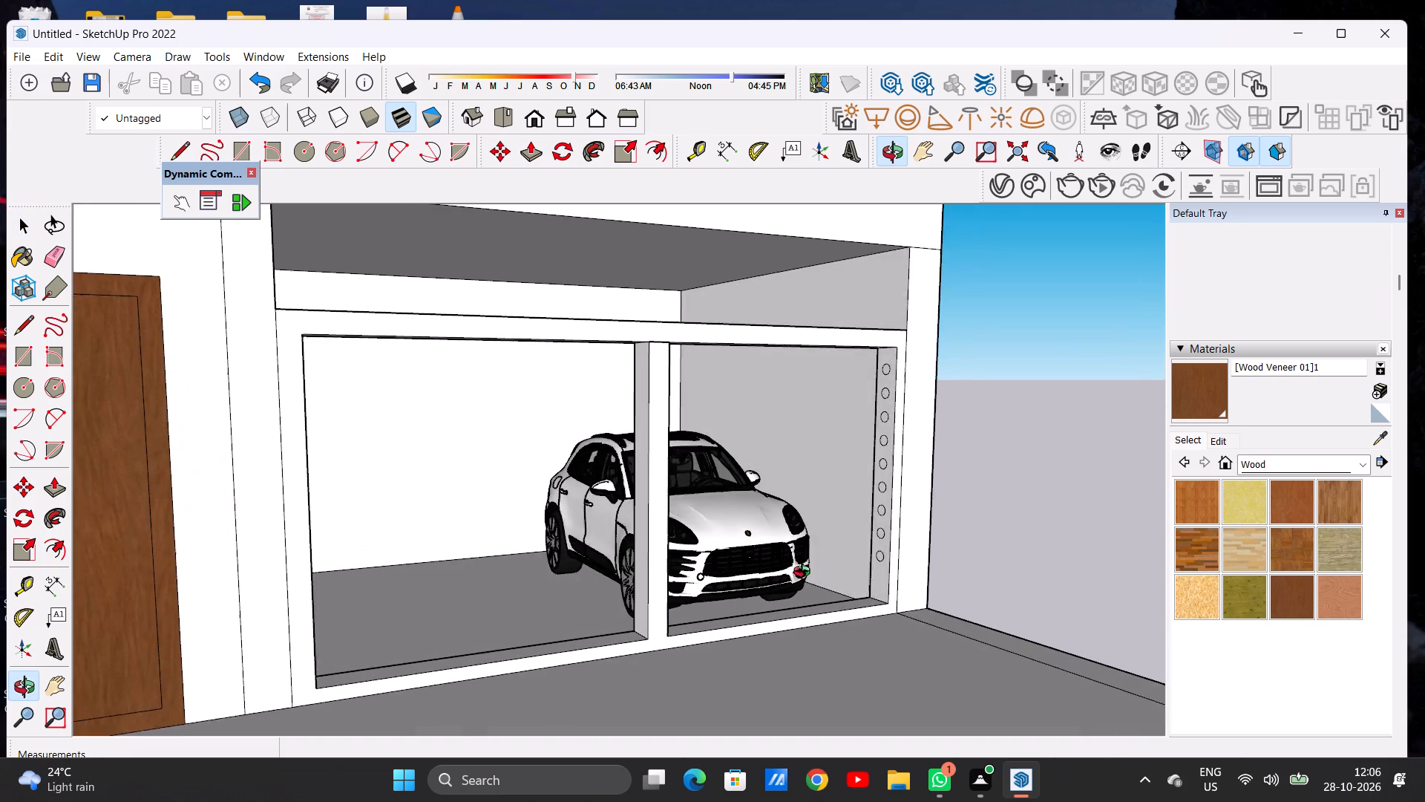
middle_click_drag(805, 573, 831, 575)
scroll(861, 535, "up", 7)
scroll(857, 535, "down", 2)
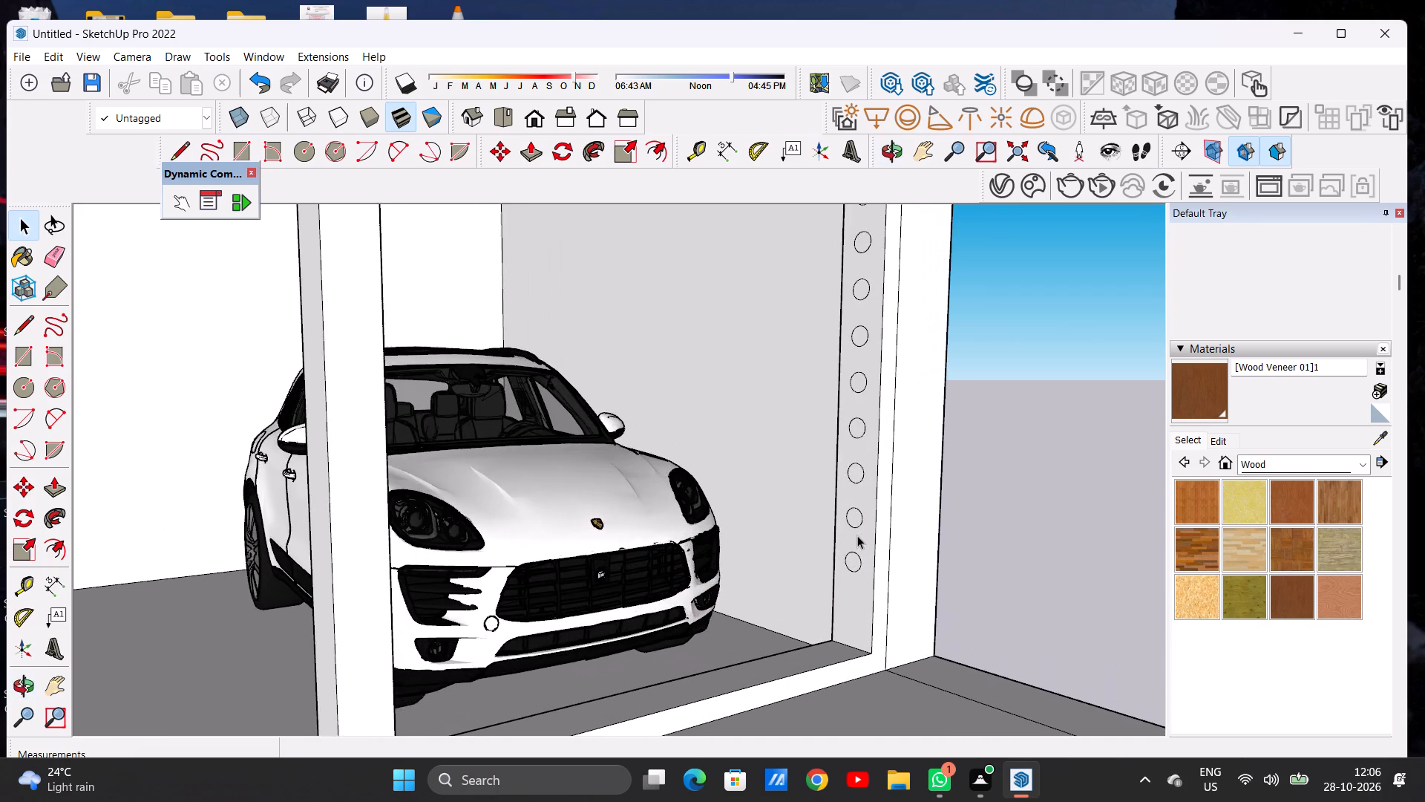
scroll(857, 535, "down", 4)
scroll(855, 298, "up", 5)
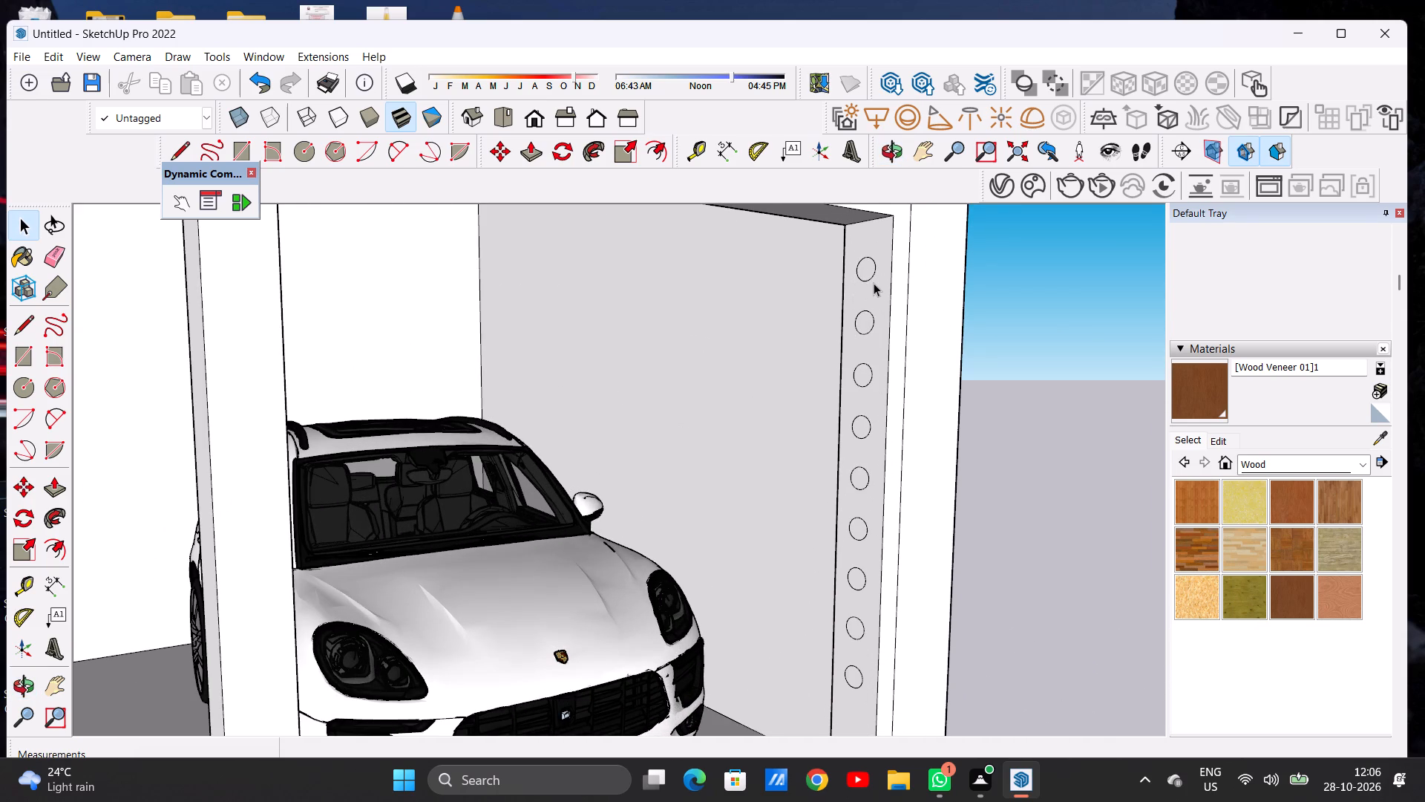
Undo the copied circles on the far post and recopy the top circle about 11 1/8" straight down, multiplied by 8.
key("ctrl+z")
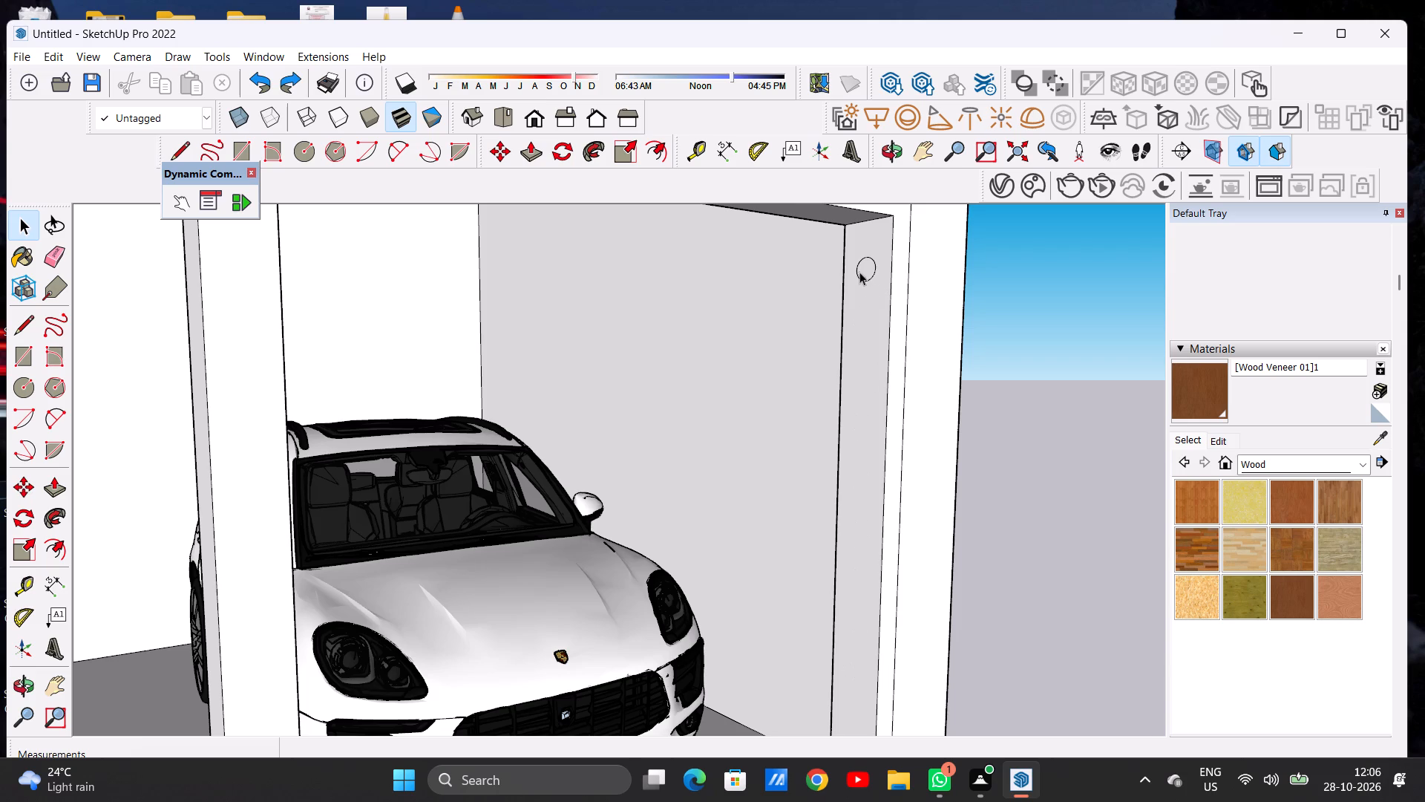
double_click(864, 272)
middle_click_drag(858, 322, 892, 324)
key("m")
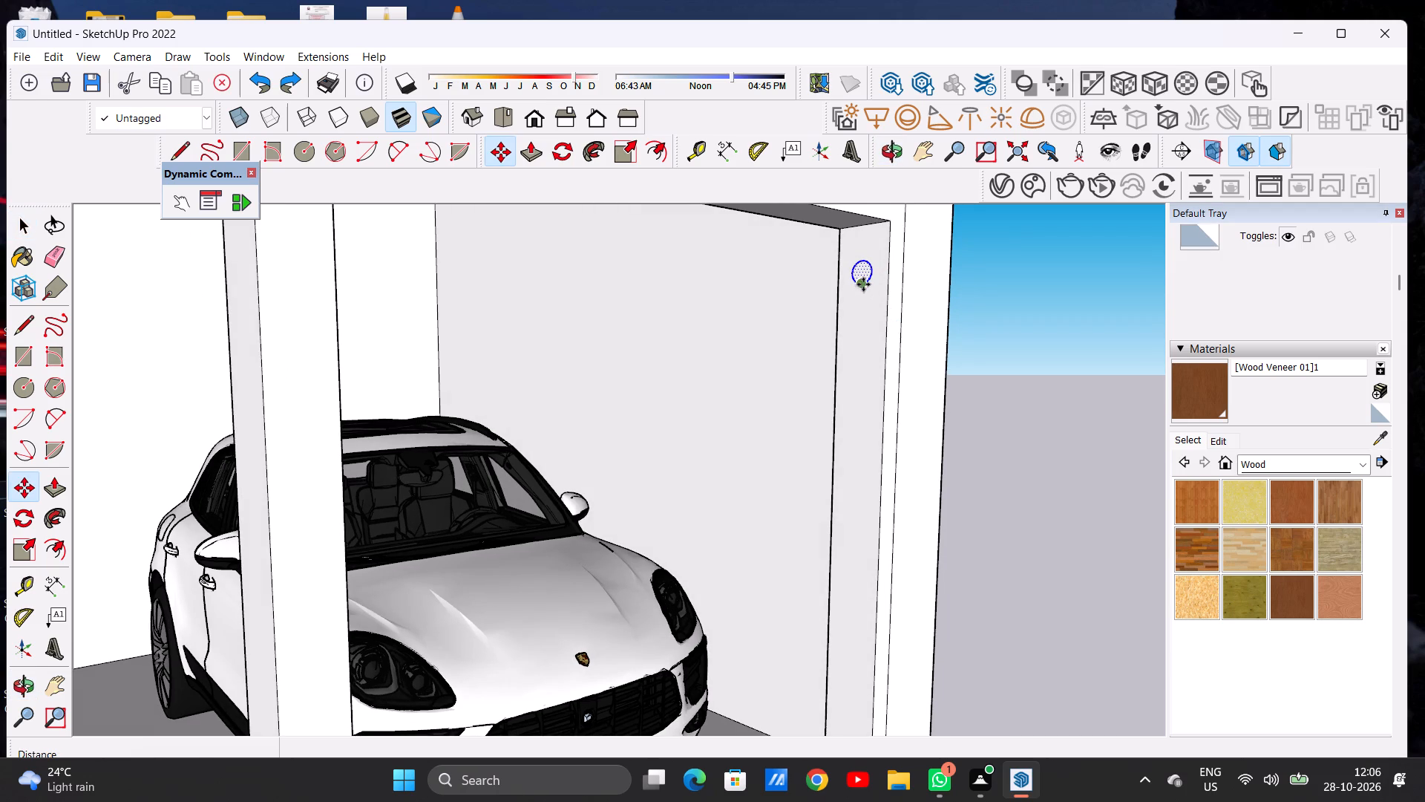
left_click(864, 284)
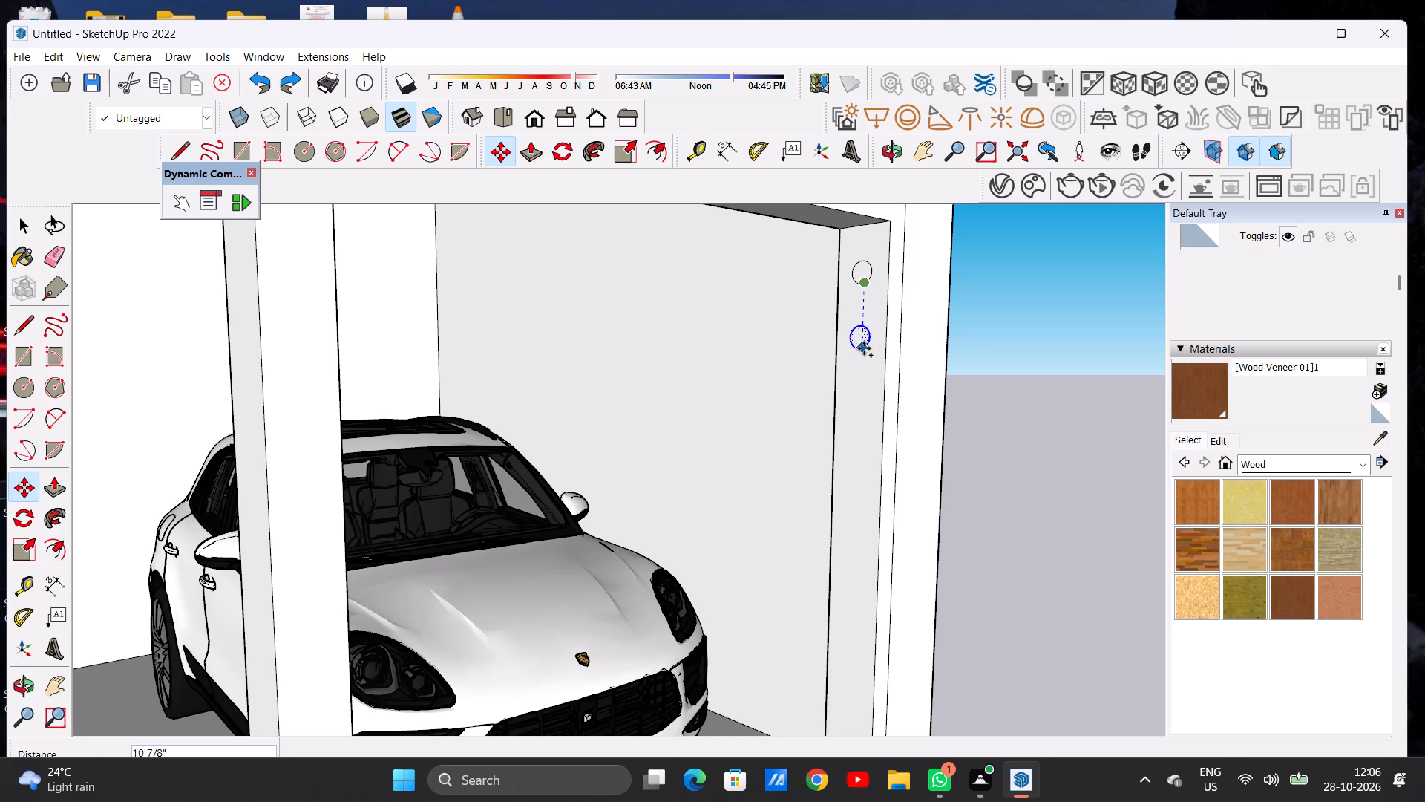
left_click(864, 350)
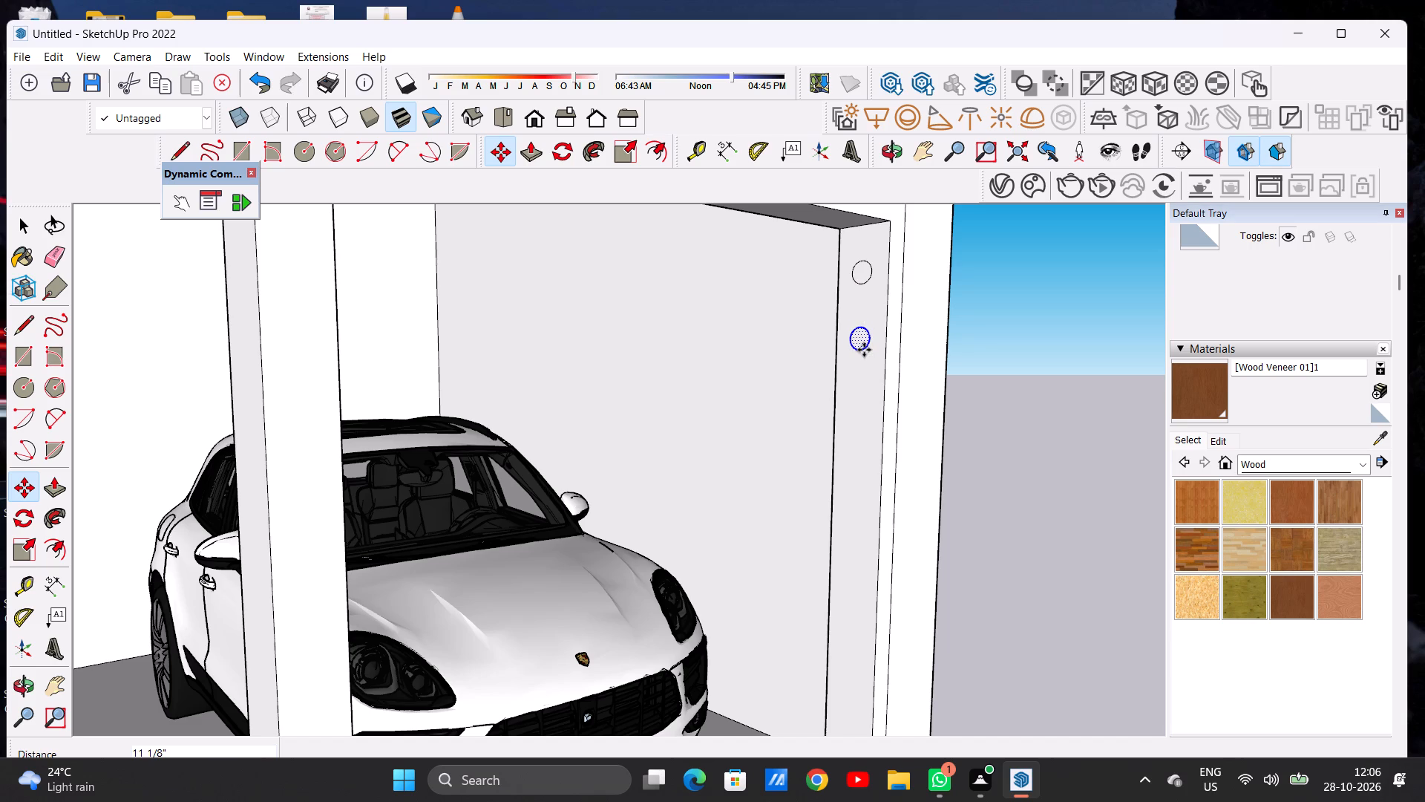
key("shift+asterisk")
key("8")
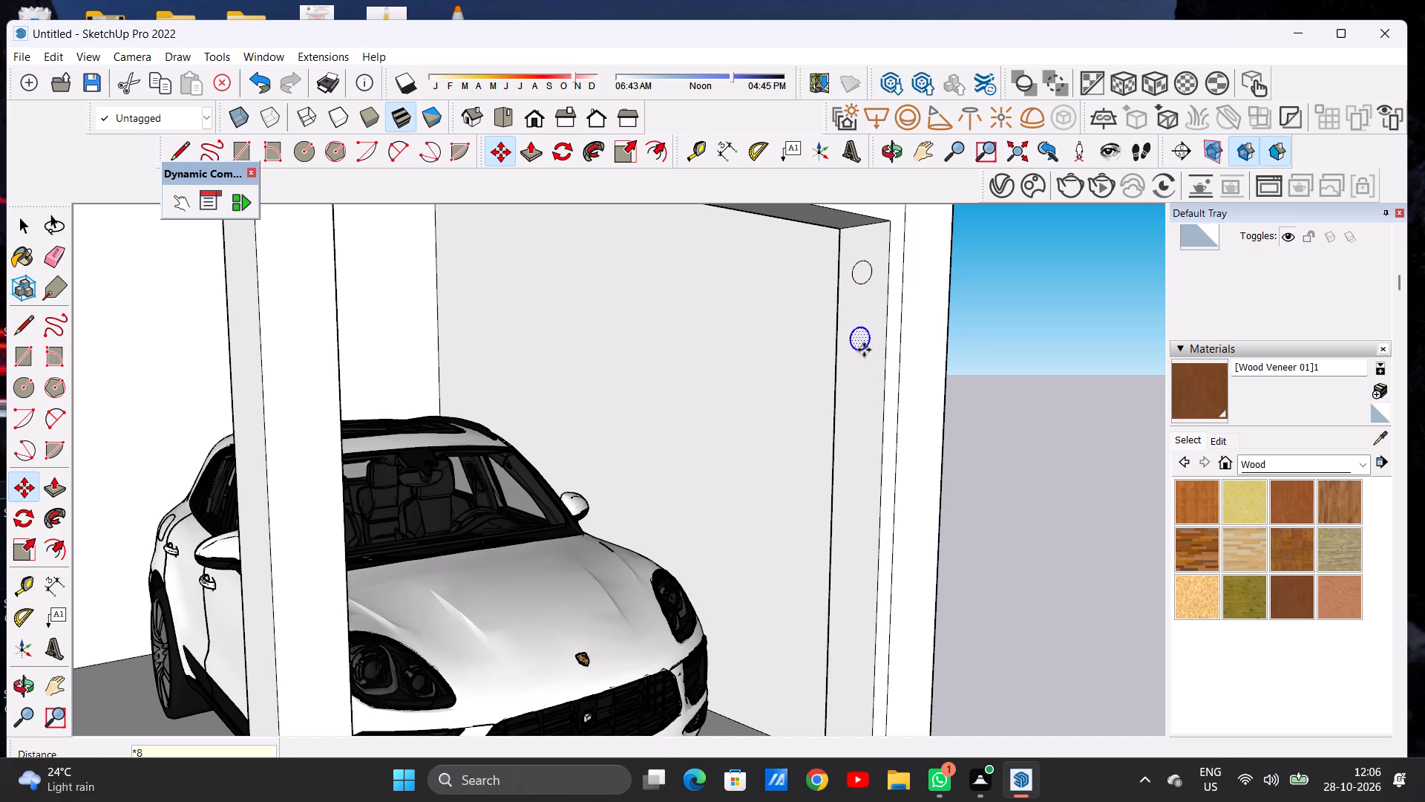
key("Return")
key("space")
scroll(845, 344, "down", 10)
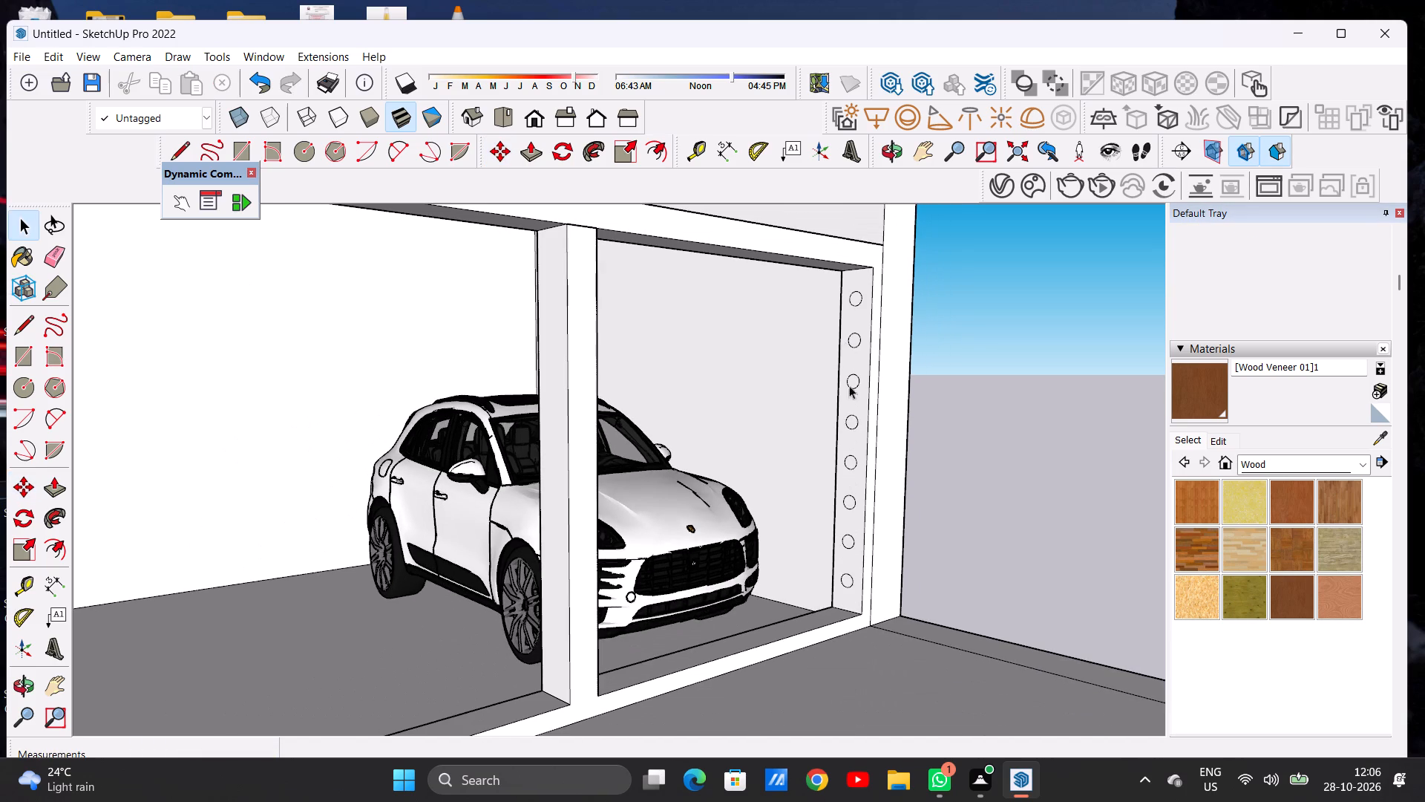
Push/Pull the top circle on the post beside the wooden door about 8' 4 9/16" into a round bar reaching the middle post.
middle_click_drag(809, 598, 647, 599)
scroll(816, 565, "down", 3)
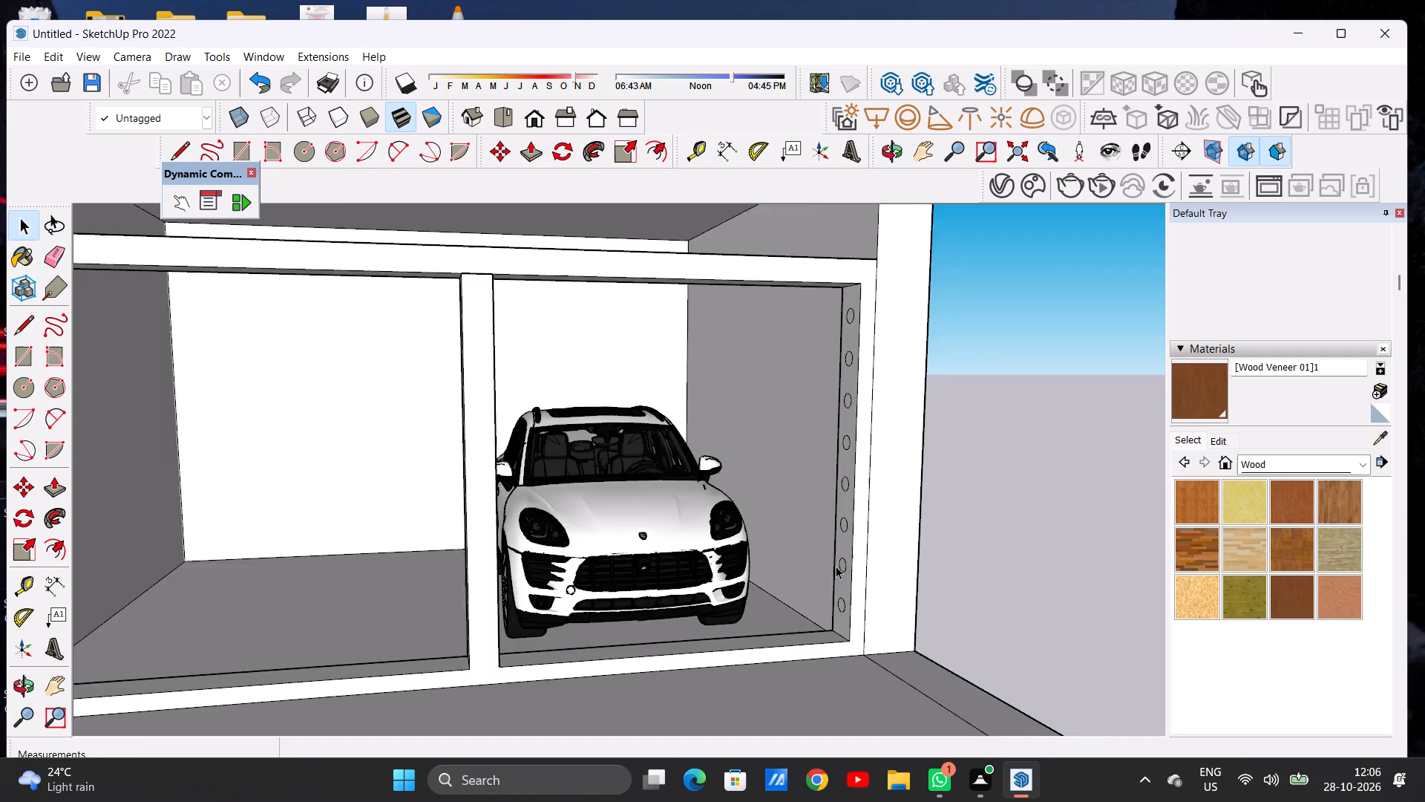
scroll(836, 566, "down", 5)
middle_click_drag(784, 604, 658, 622)
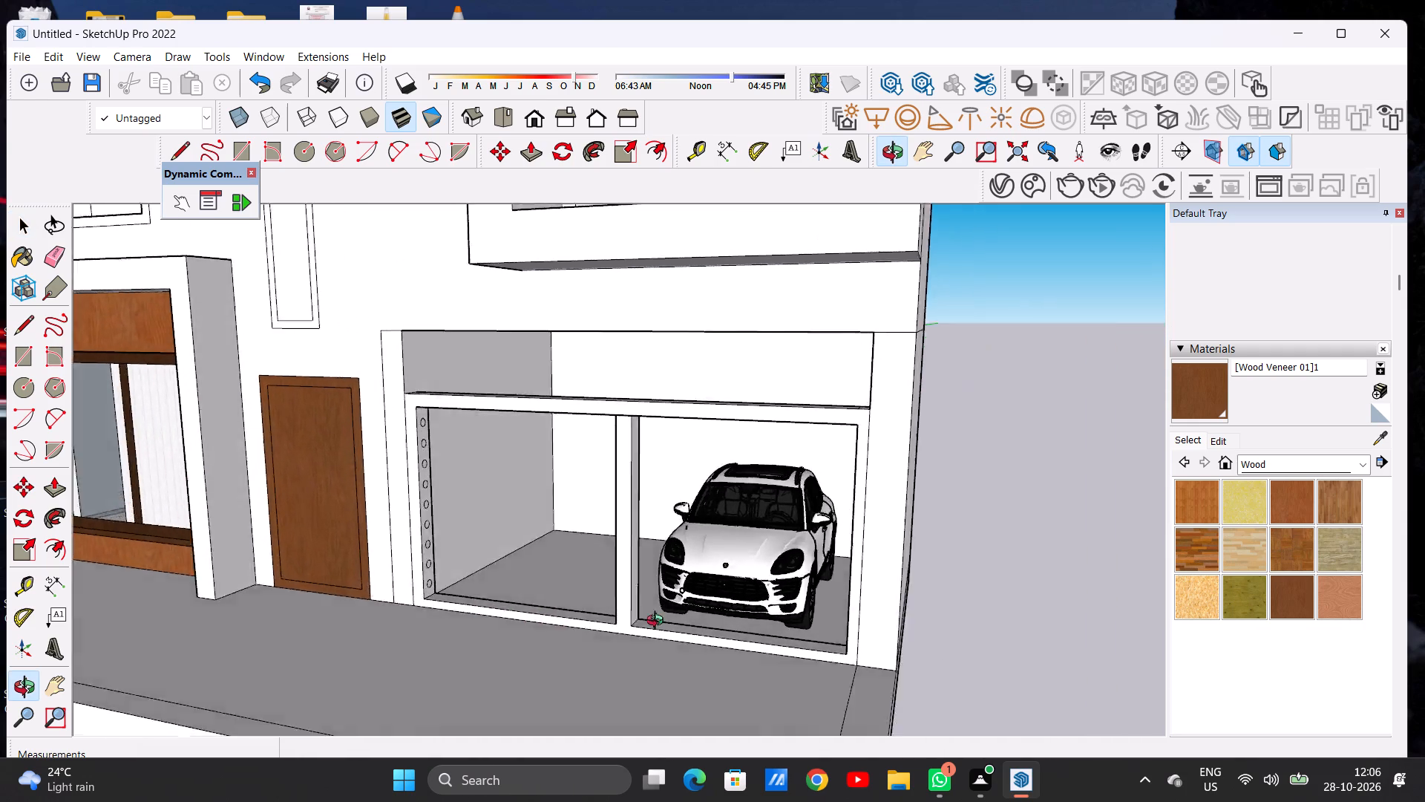
middle_click_drag(658, 622, 511, 624)
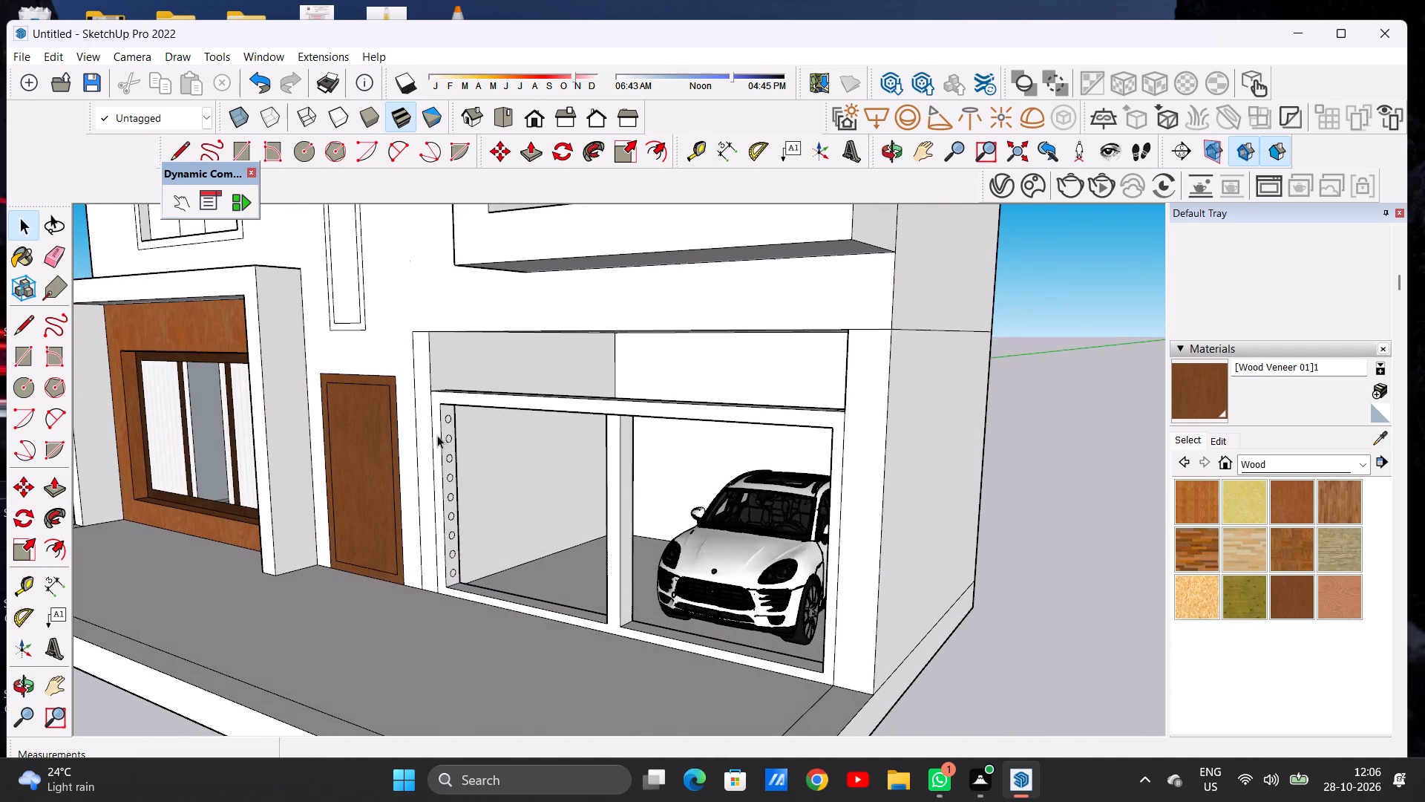
scroll(435, 430, "up", 1)
scroll(433, 429, "down", 1)
scroll(431, 427, "up", 7)
key("p")
scroll(462, 415, "down", 2)
scroll(462, 415, "up", 10)
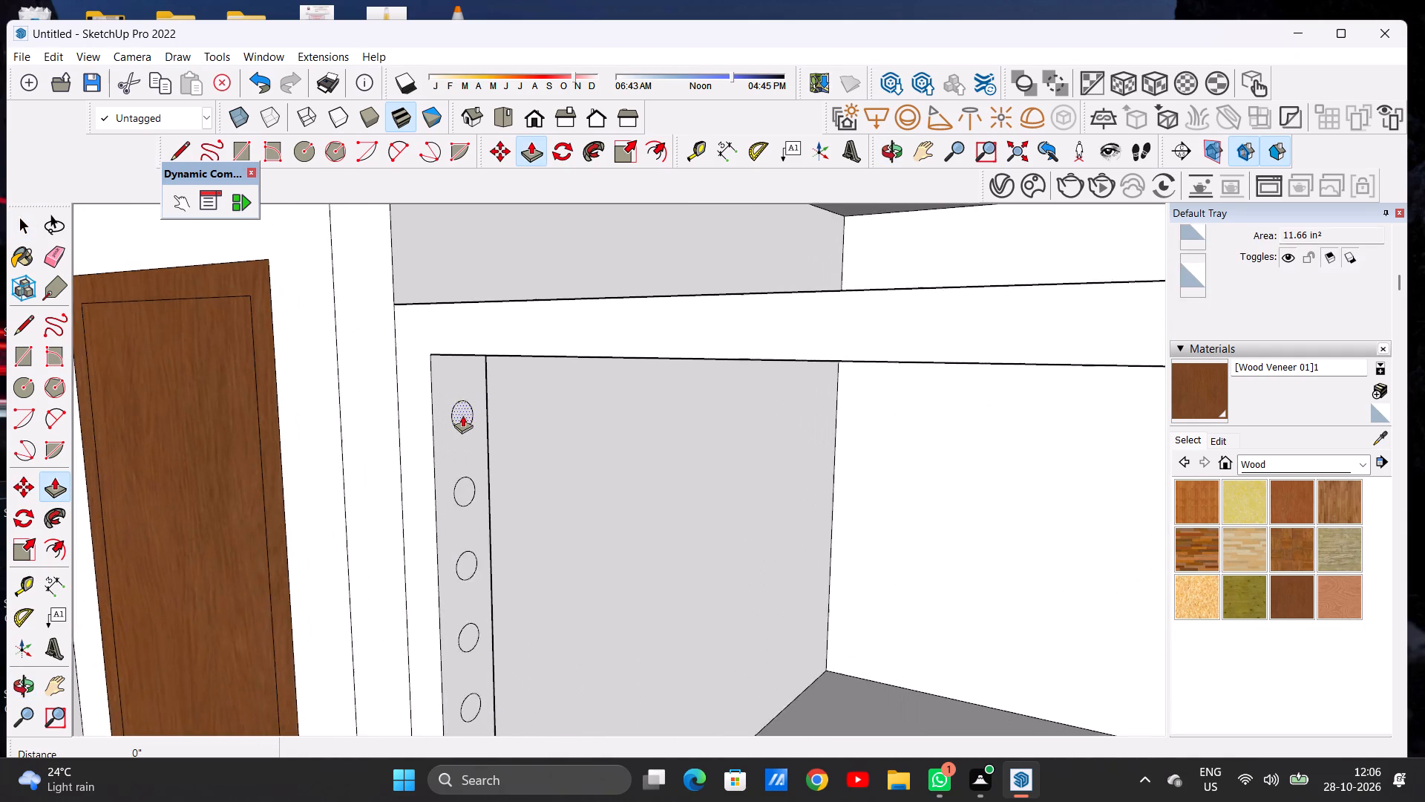
scroll(462, 415, "up", 1)
scroll(462, 415, "down", 1)
scroll(462, 415, "up", 3)
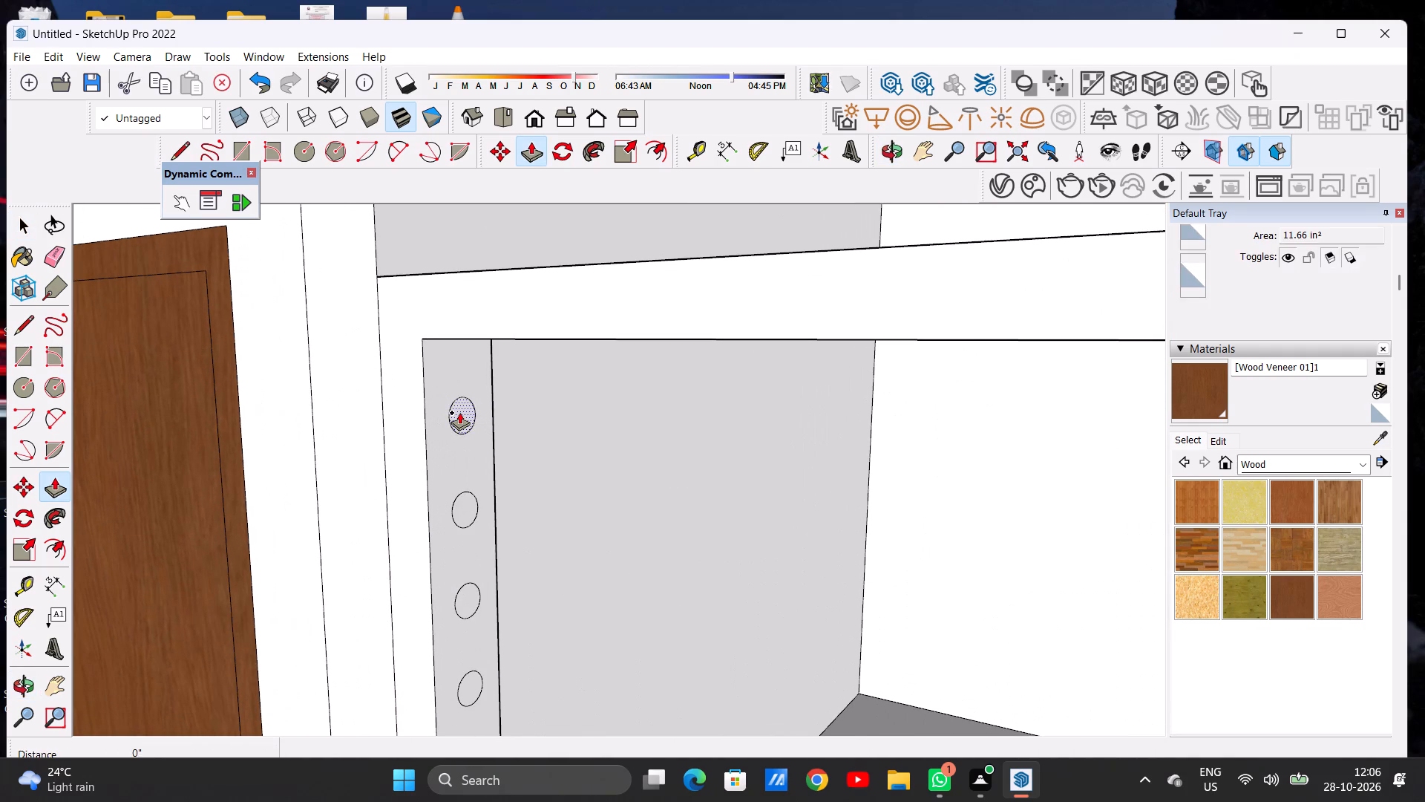
left_click(459, 412)
scroll(649, 425, "down", 3)
scroll(566, 417, "down", 5)
scroll(563, 417, "up", 1)
scroll(563, 417, "down", 6)
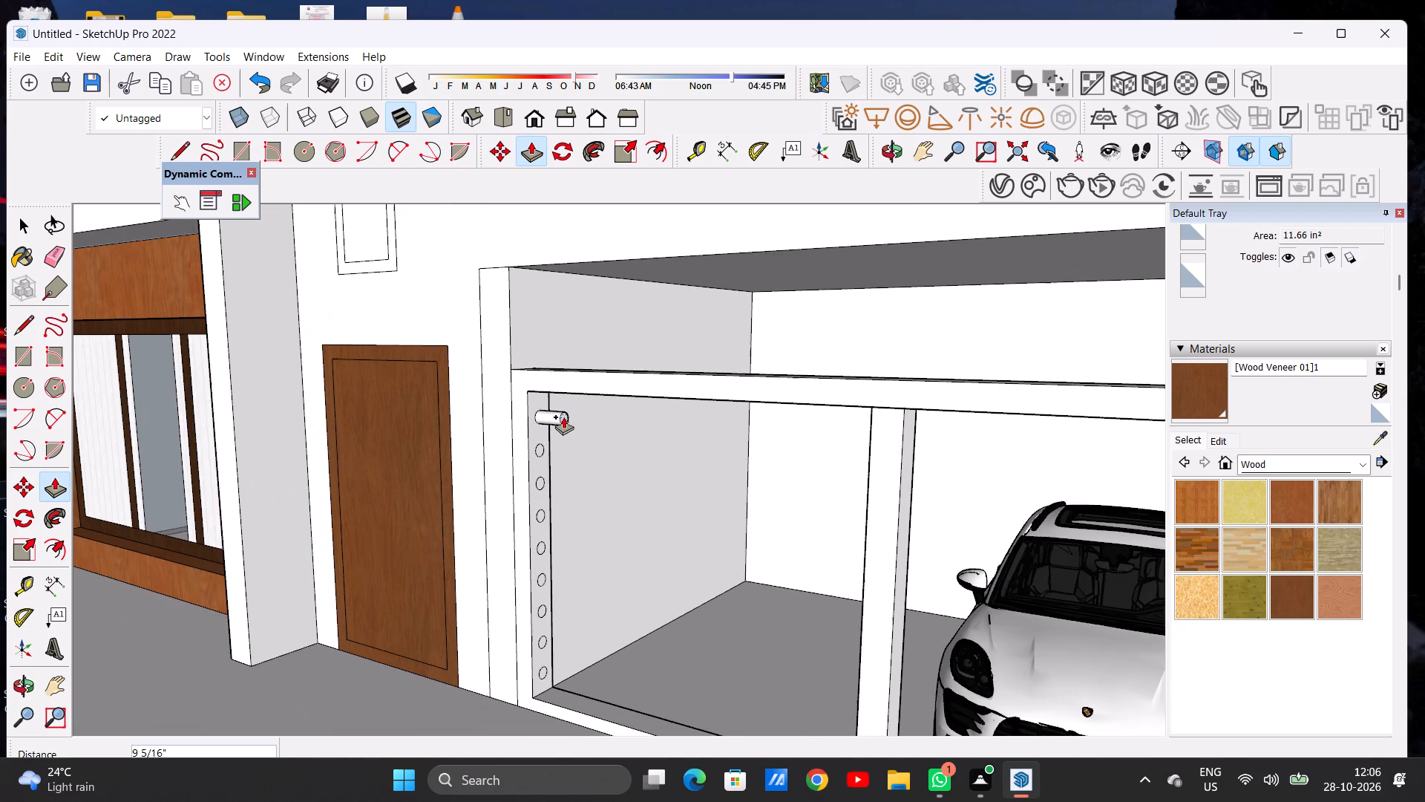
middle_click_drag(662, 440, 900, 414)
scroll(937, 406, "up", 6)
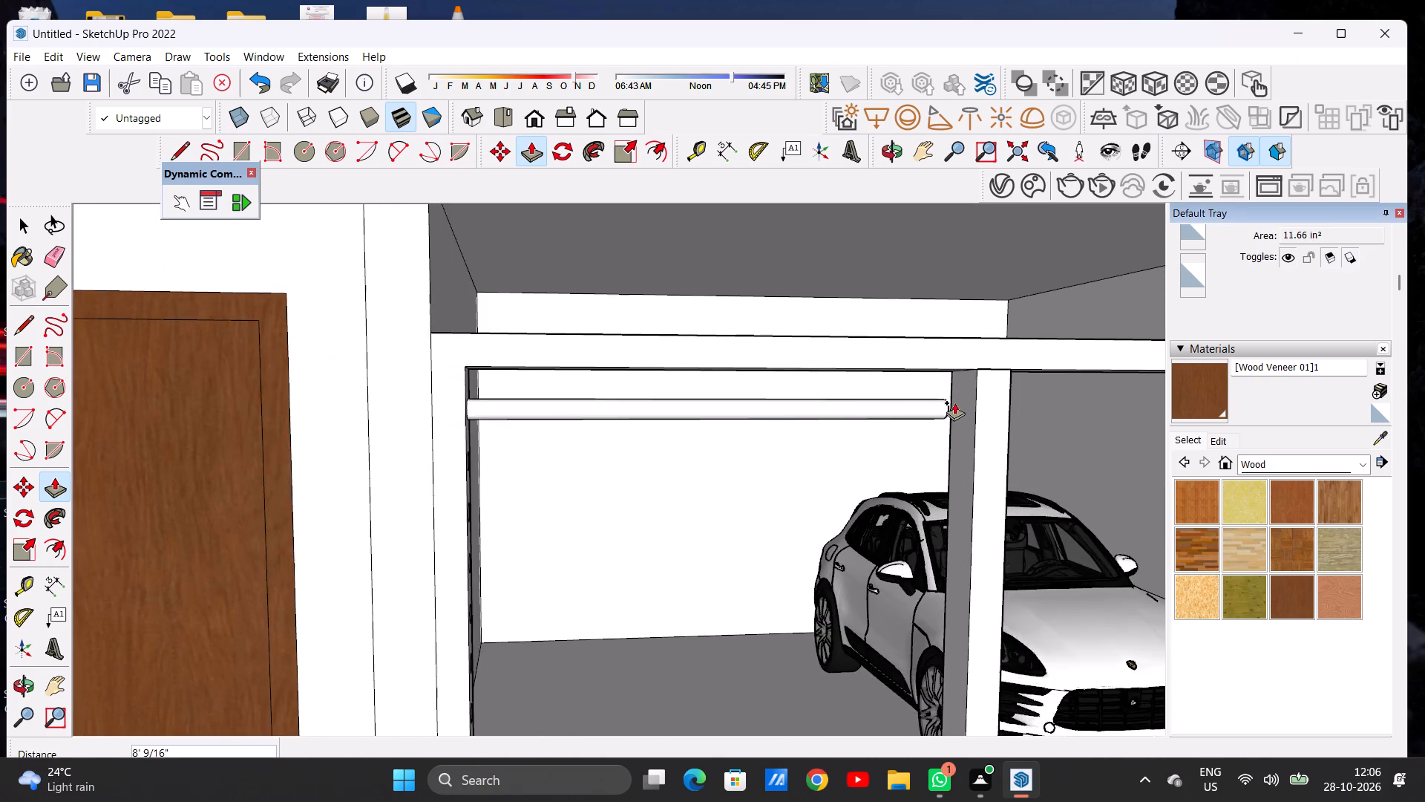
scroll(954, 402, "up", 12)
left_click(980, 371)
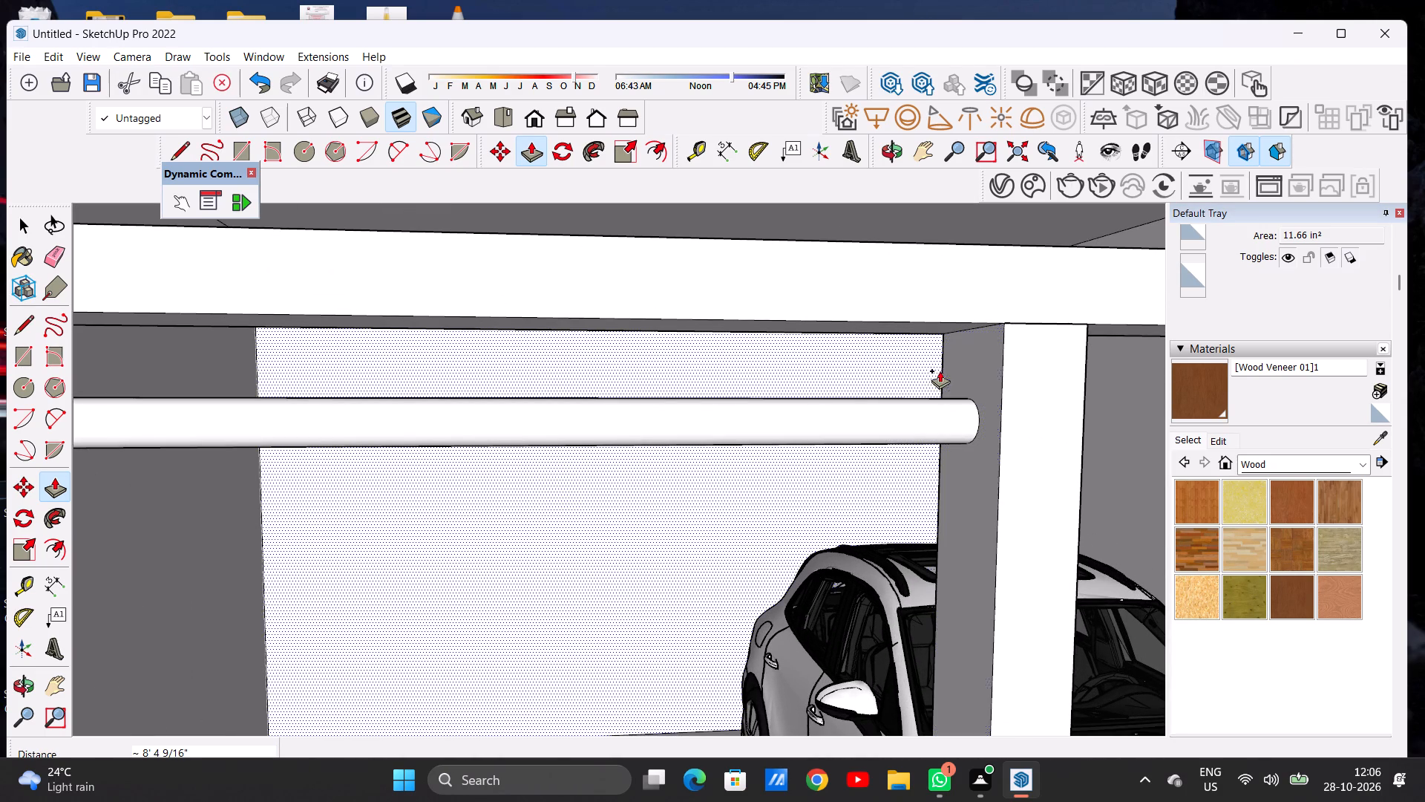
Push/Pull the second circle on the door-side post about 8' 4 9/16" to the middle post, forming the bar below the first.
scroll(577, 423, "down", 16)
middle_click_drag(482, 428, 356, 440)
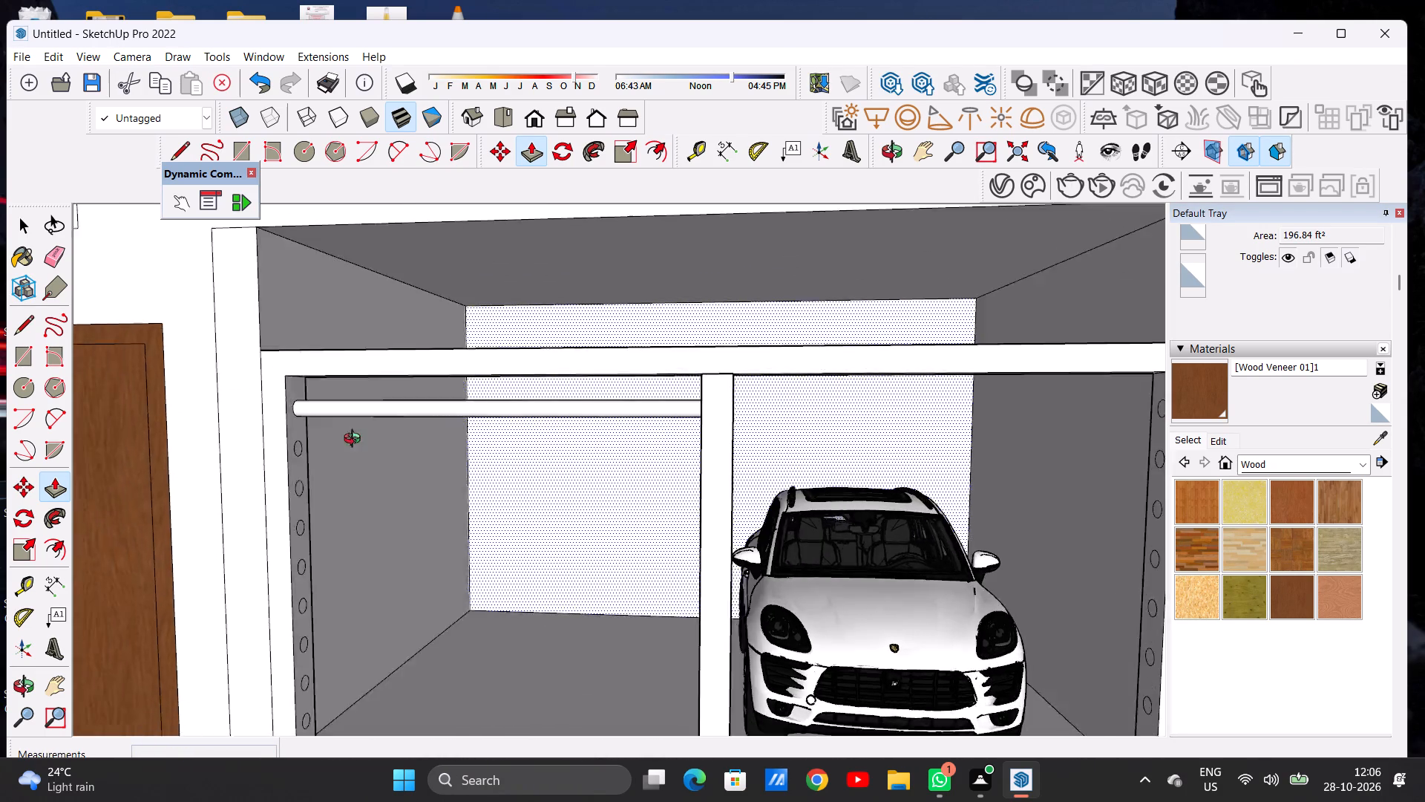
middle_click_drag(356, 440, 329, 463)
scroll(323, 450, "up", 19)
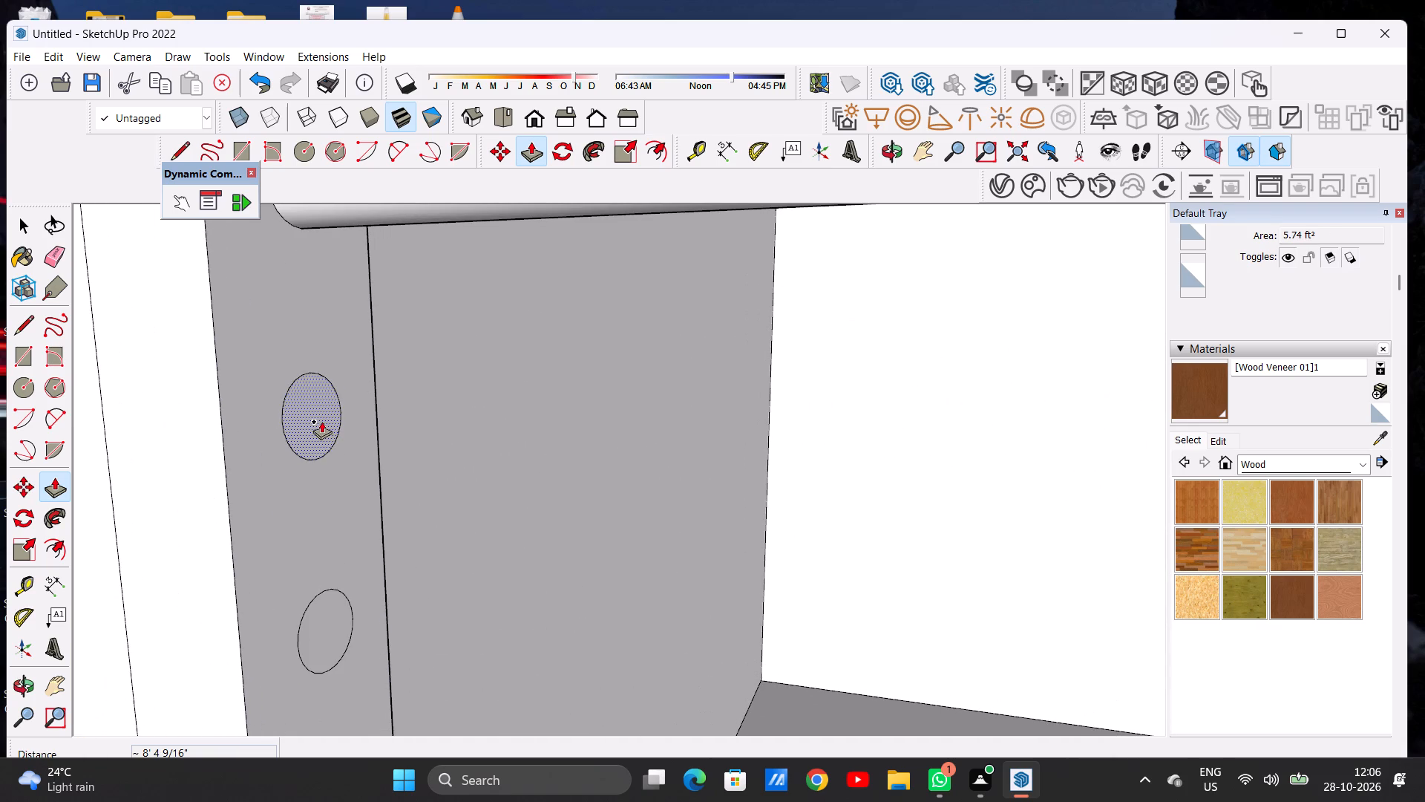
left_click(321, 421)
scroll(637, 431, "down", 3)
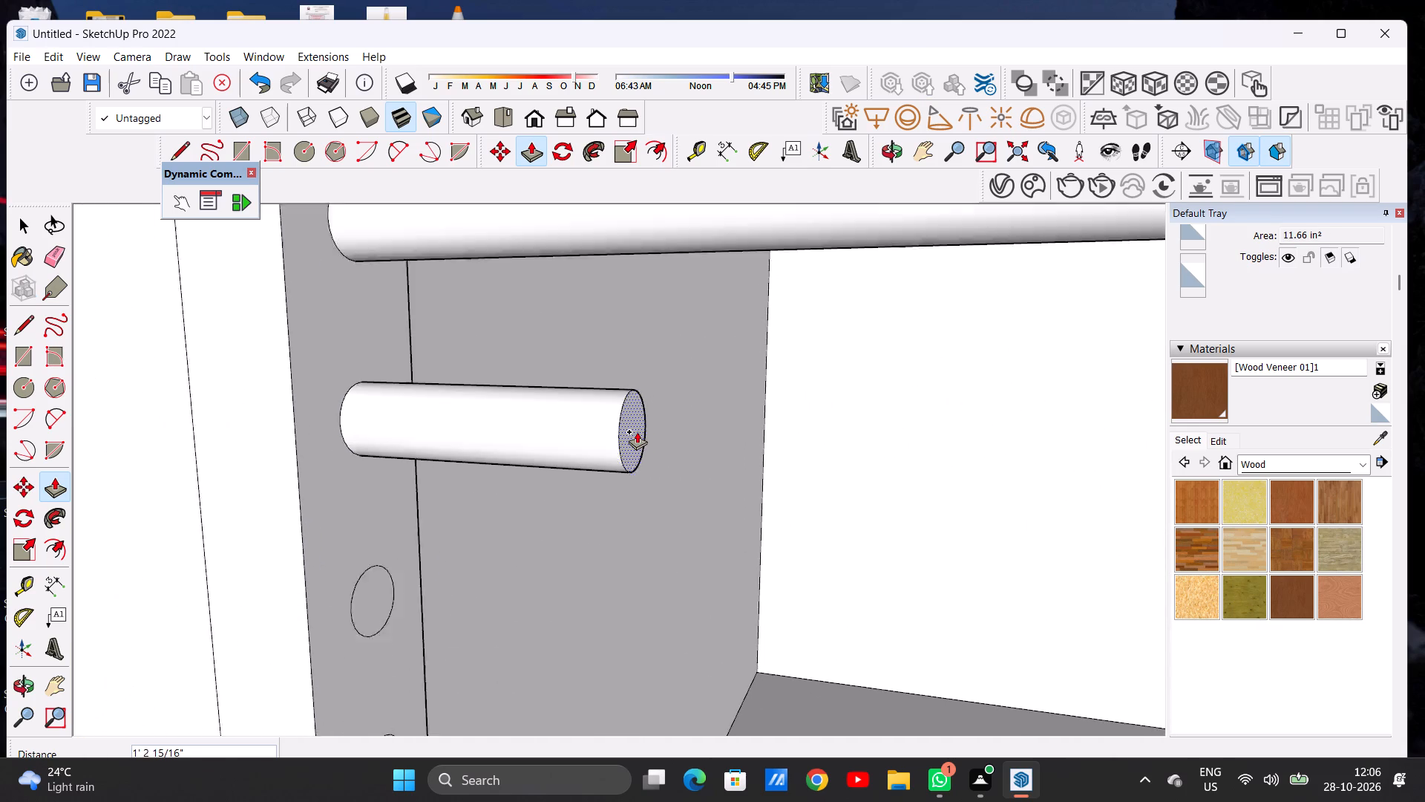
scroll(637, 431, "down", 9)
scroll(633, 429, "up", 1)
scroll(627, 429, "down", 20)
scroll(627, 429, "down", 1)
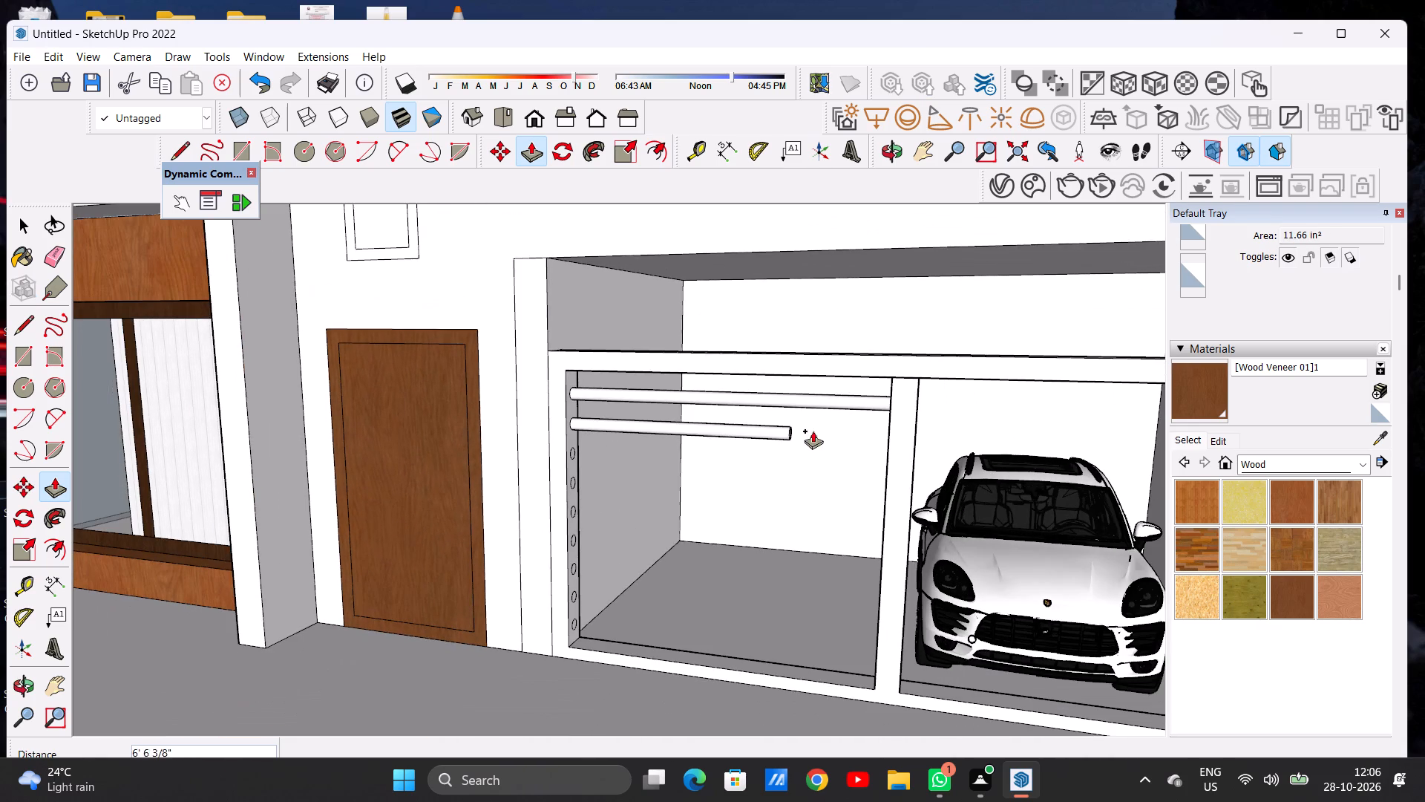
middle_click_drag(813, 431, 953, 405)
scroll(879, 412, "up", 14)
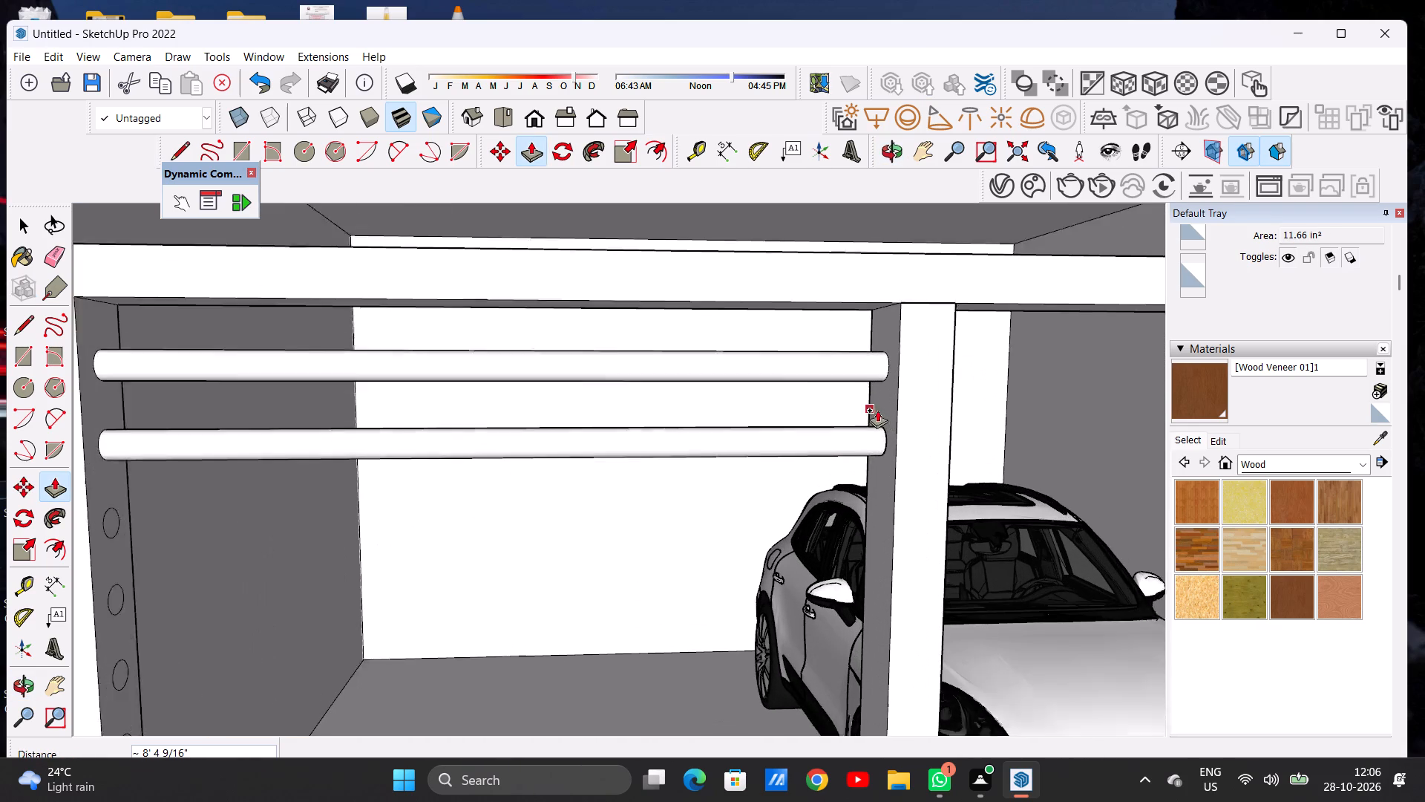
left_click(886, 397)
Push/Pull the top circle on the far end post about 7' 9 3/8" across the car's bay to the middle post.
scroll(653, 393, "down", 7)
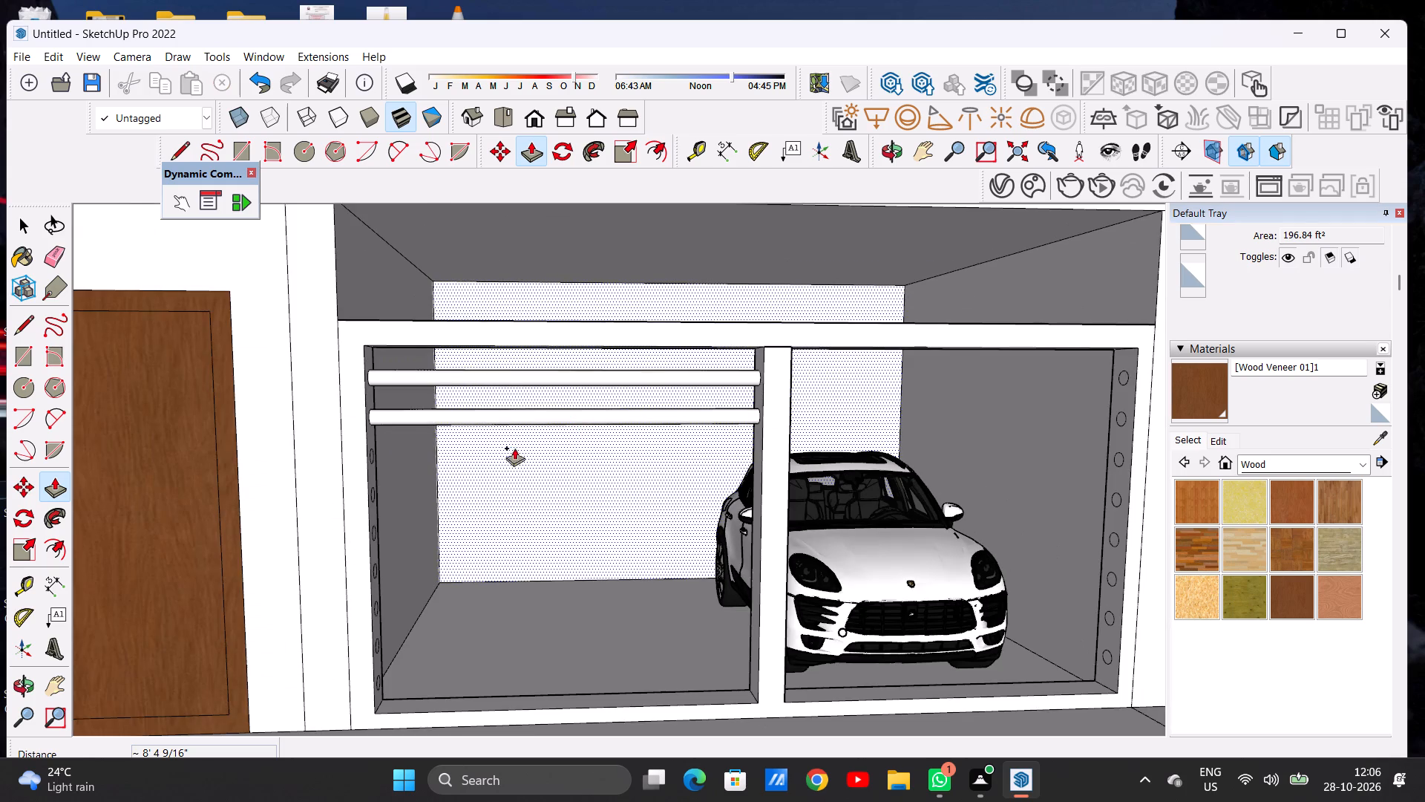
middle_click_drag(485, 451, 528, 451)
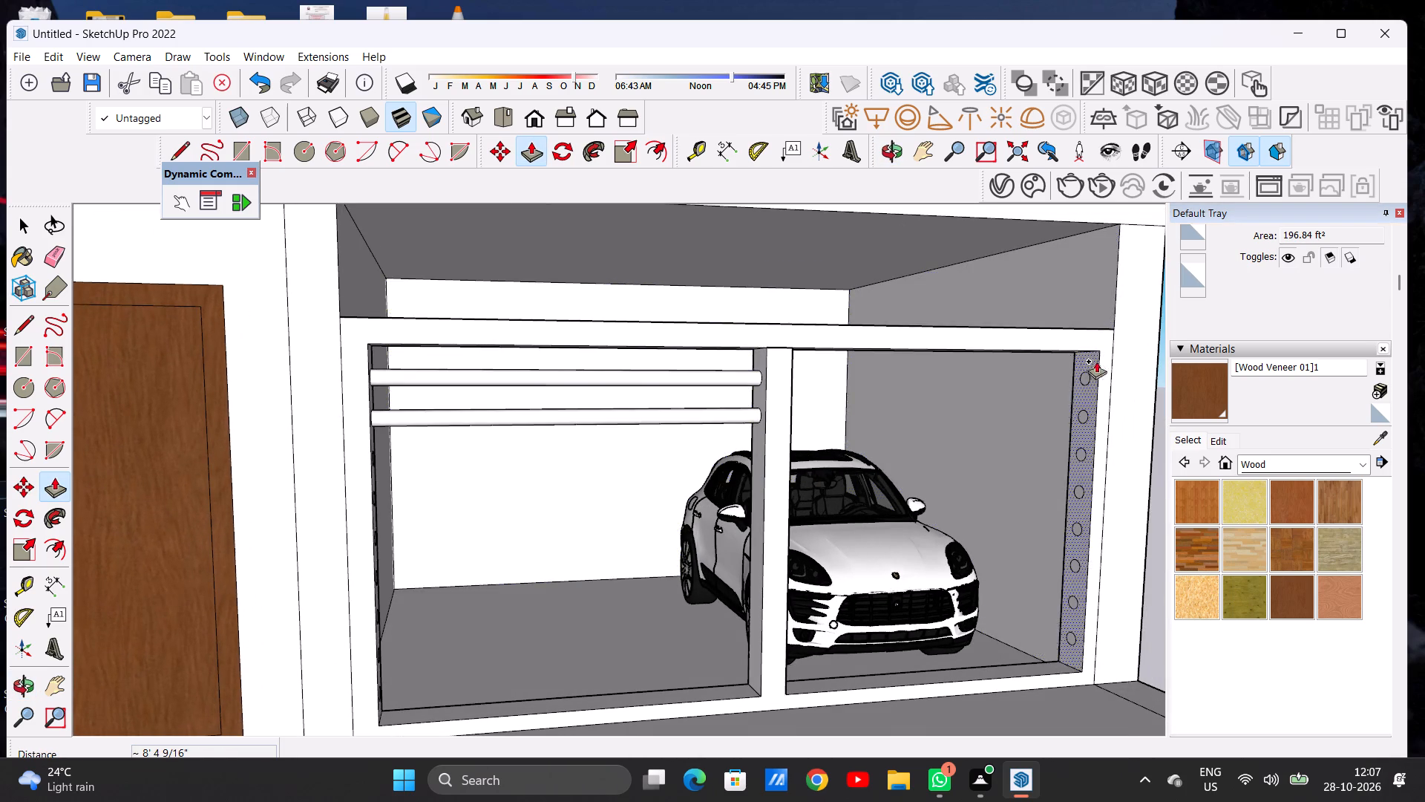
scroll(1102, 368, "up", 6)
scroll(1090, 379, "down", 1)
scroll(1089, 379, "up", 7)
left_click(1084, 376)
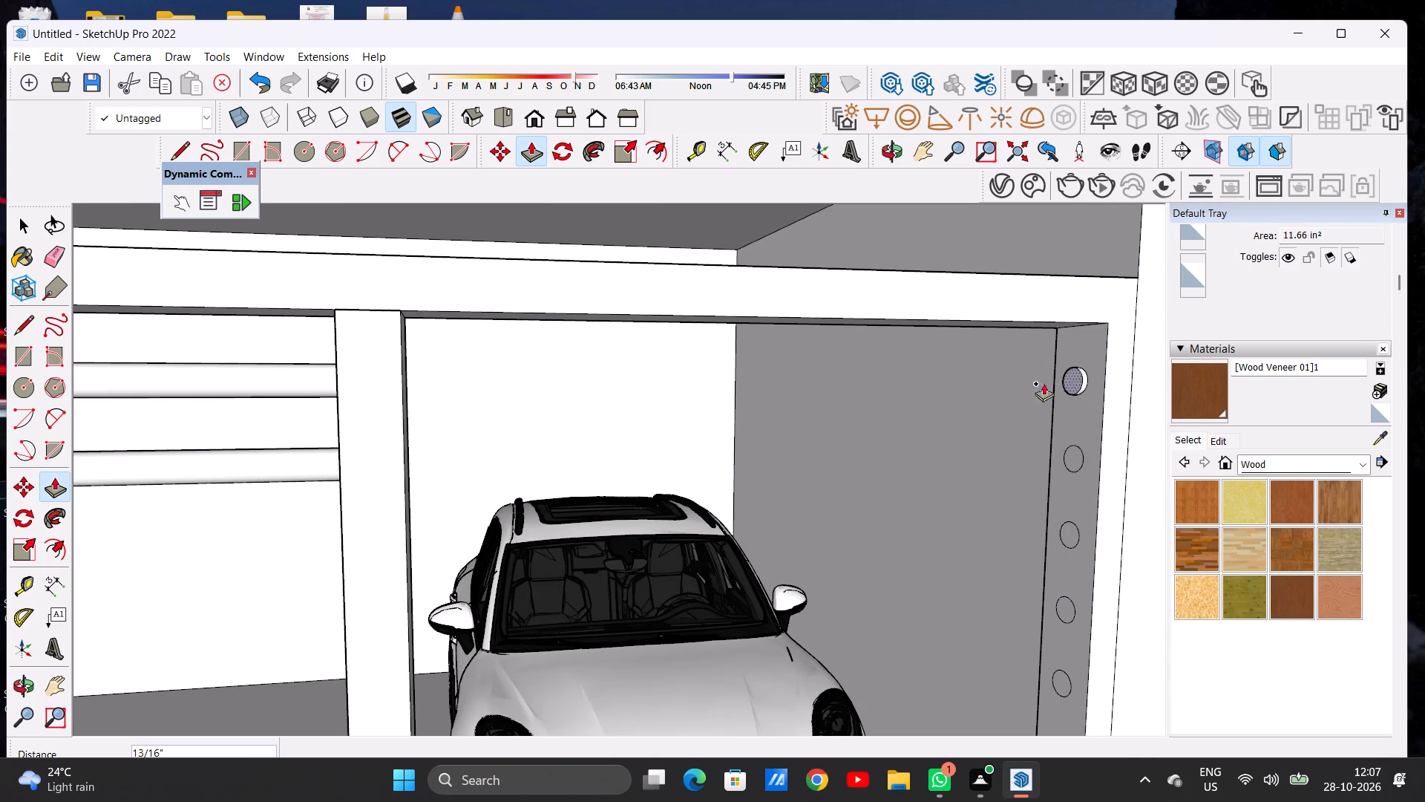
middle_click_drag(513, 396, 416, 370)
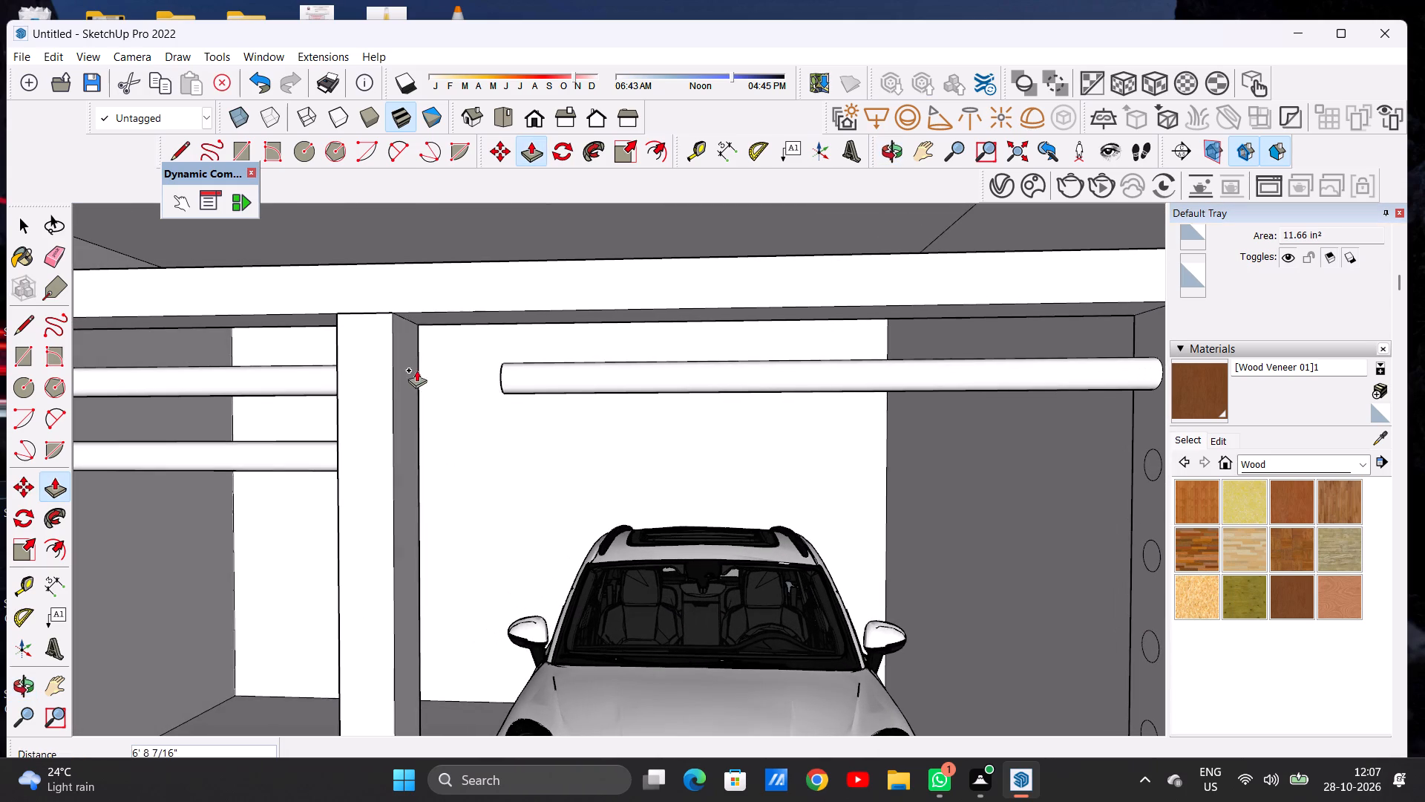
left_click(402, 340)
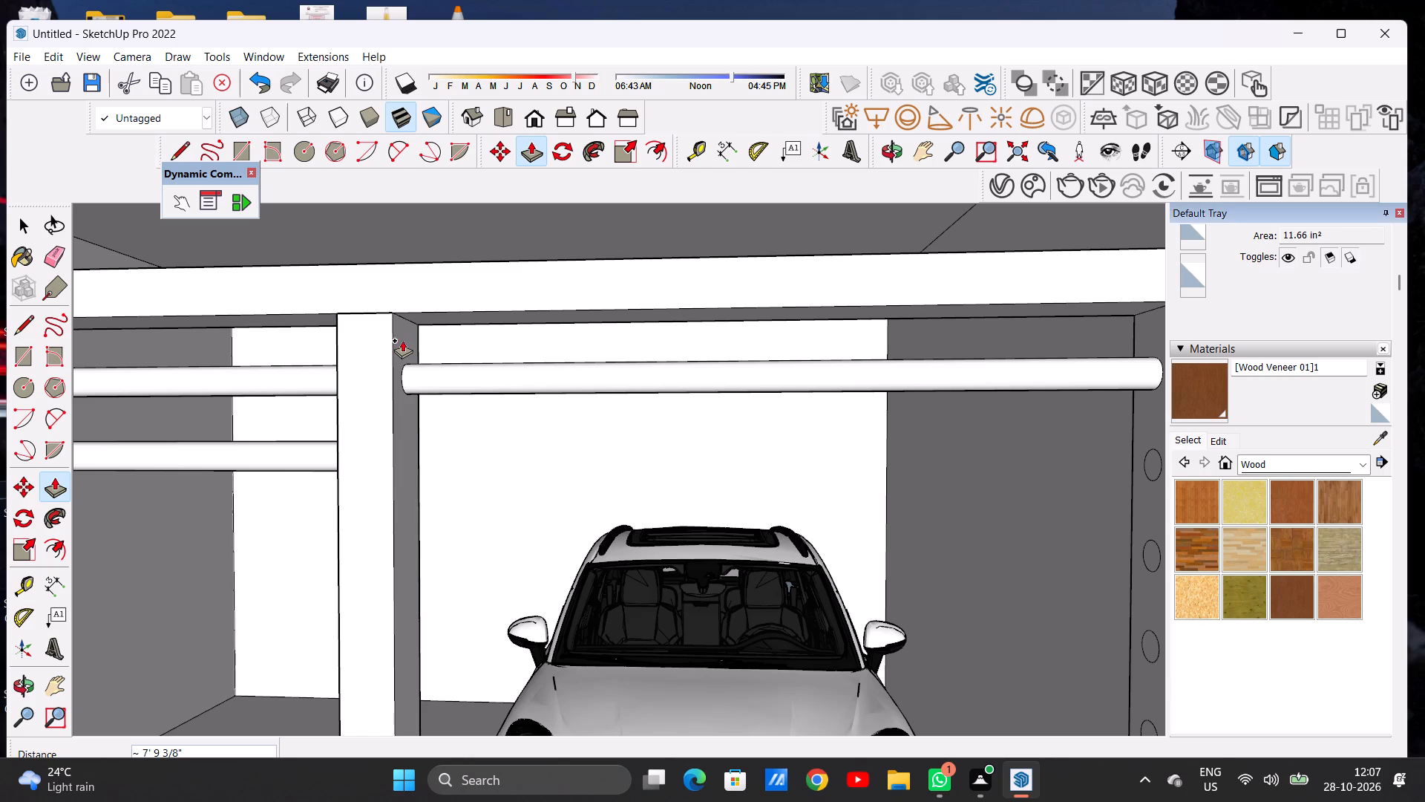
Push/Pull the second circle on the far end post about 7' 9 3/8" to the middle post, below the bay's top bar.
scroll(464, 349, "down", 6)
middle_click_drag(451, 436, 748, 466)
scroll(775, 412, "up", 2)
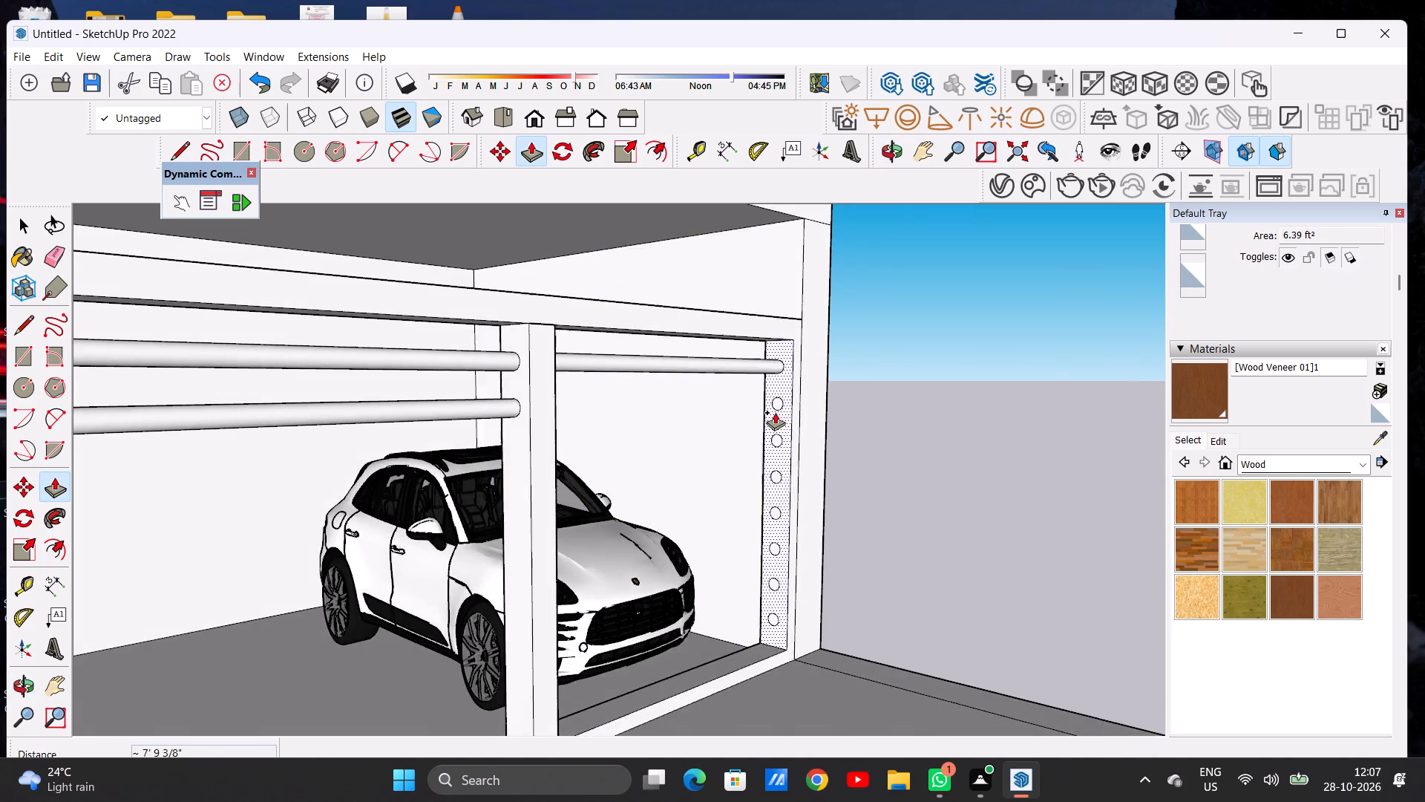
scroll(775, 412, "up", 4)
scroll(775, 412, "down", 1)
scroll(775, 412, "up", 8)
left_click(780, 397)
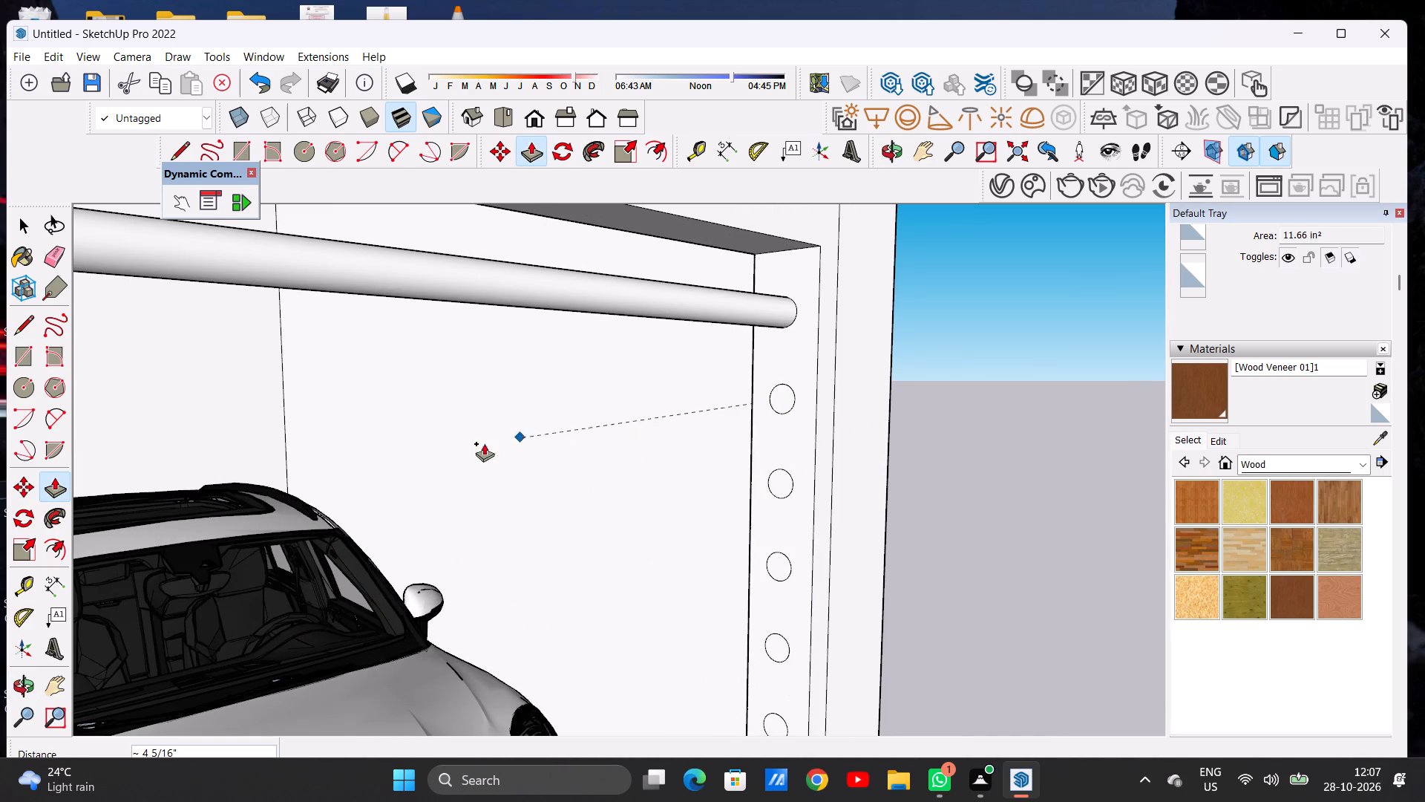
scroll(373, 450, "down", 5)
middle_click_drag(426, 430, 377, 429)
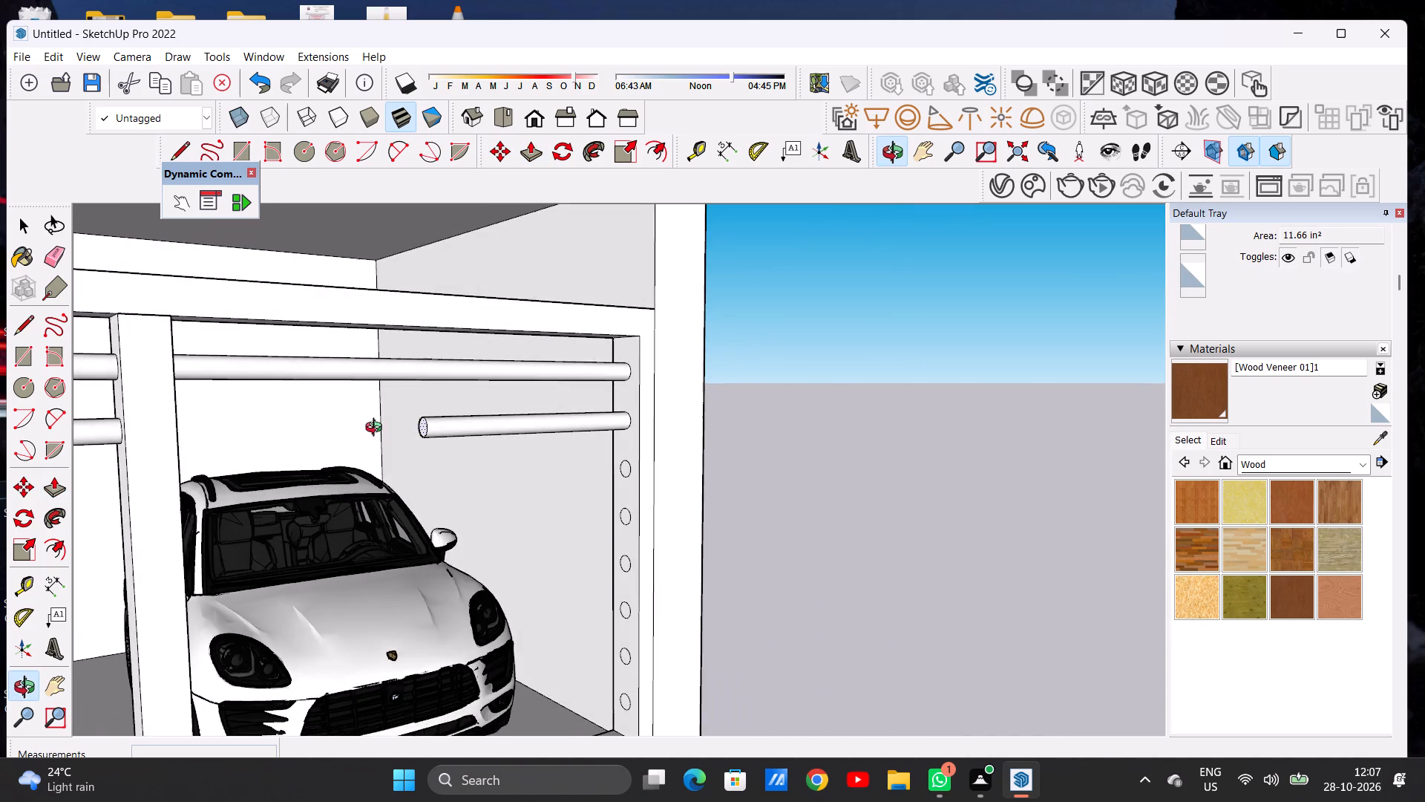
middle_click_drag(377, 429, 186, 424)
scroll(259, 419, "up", 9)
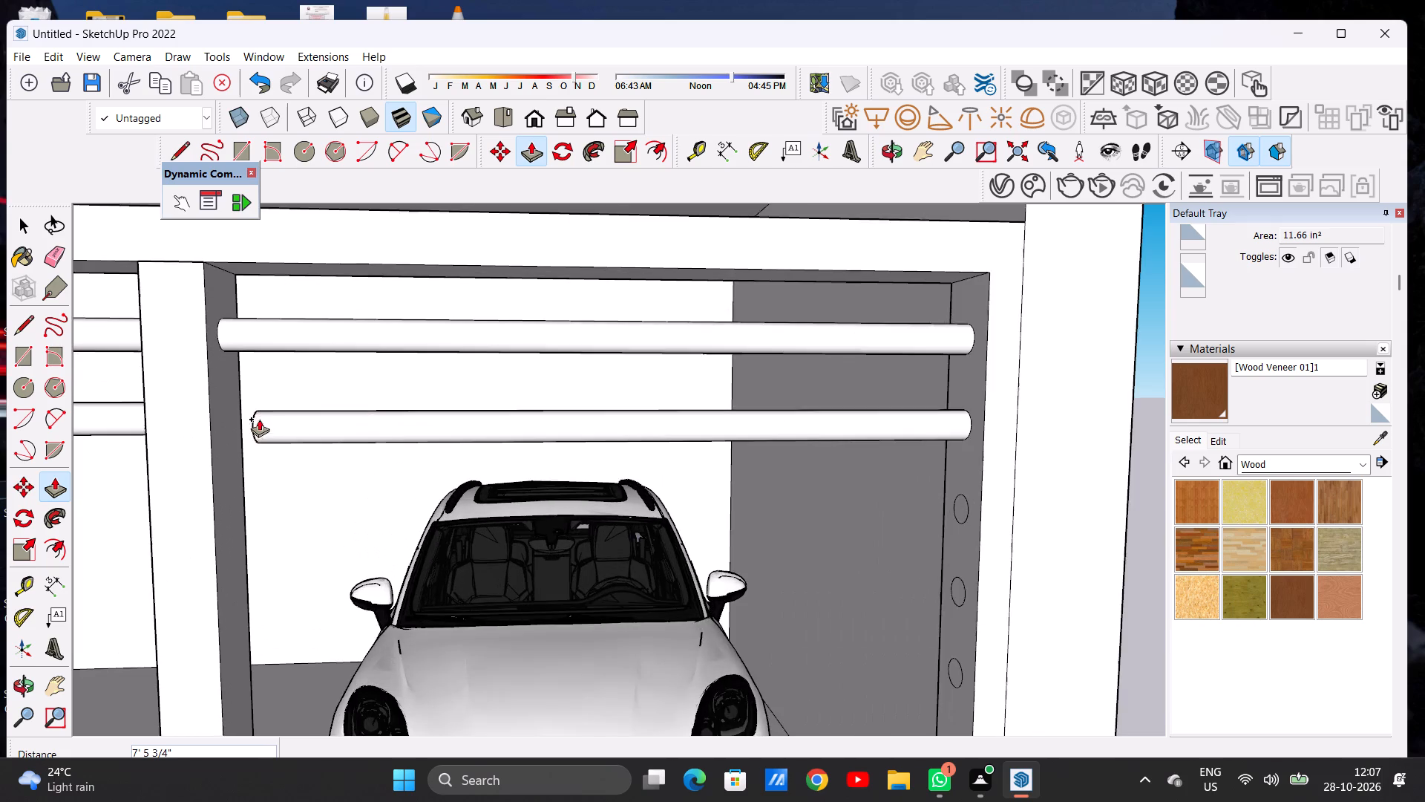
scroll(242, 410, "up", 8)
left_click(218, 376)
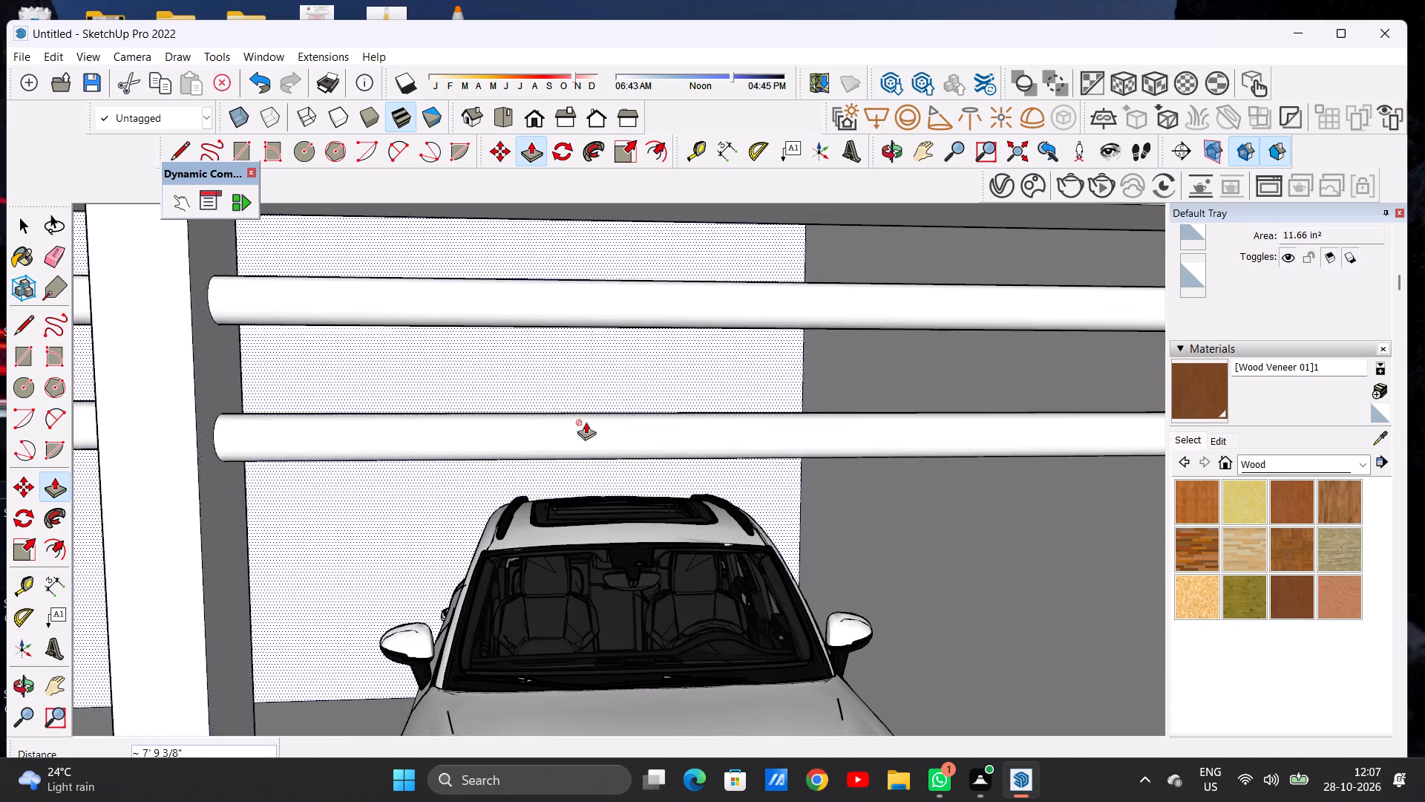
scroll(690, 425, "down", 4)
scroll(1022, 439, "down", 7)
scroll(587, 429, "down", 7)
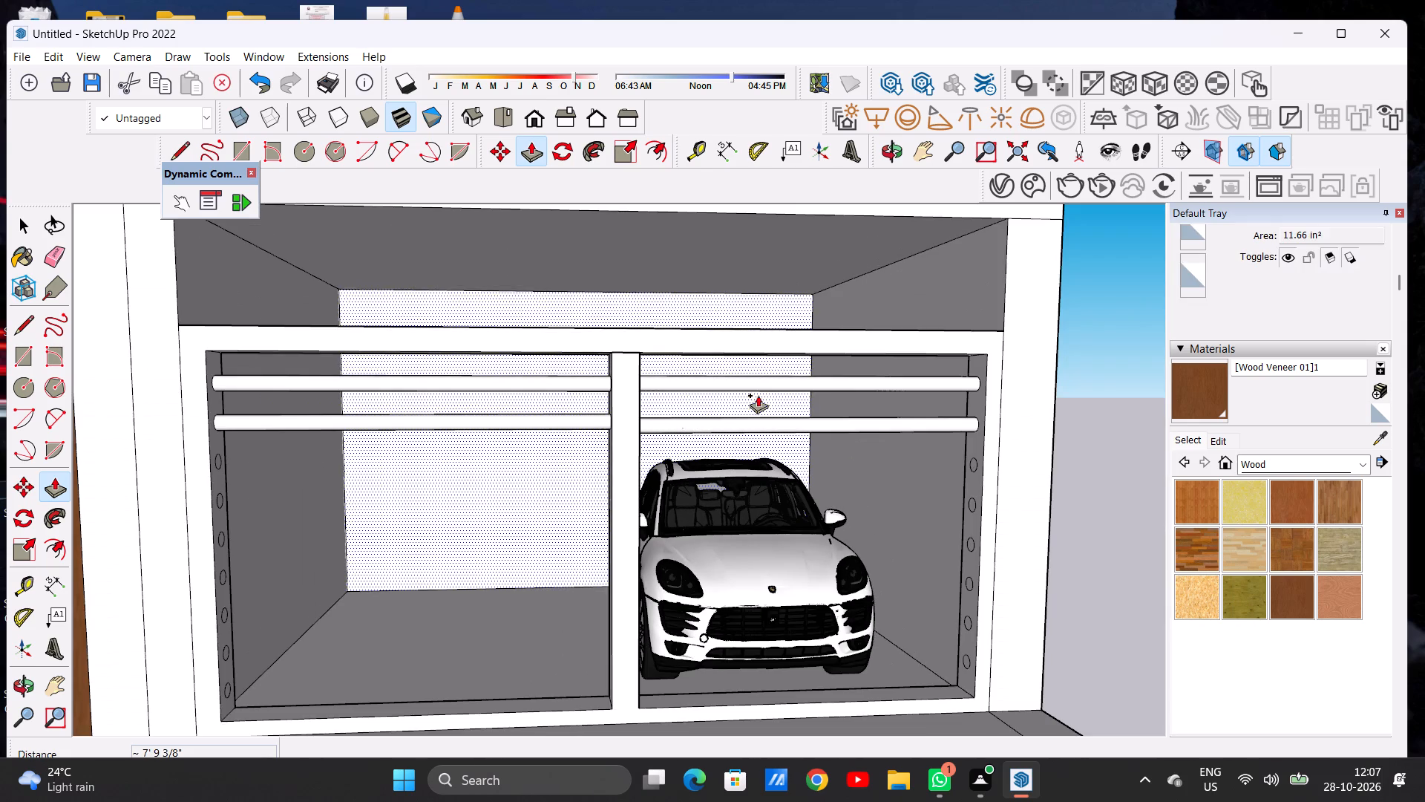
Push/Pull the third circle from the top on the door-side post about 8' 4 9/16" into a bar reaching the middle post.
middle_click_drag(250, 466, 114, 480)
scroll(278, 448, "up", 5)
scroll(278, 448, "down", 2)
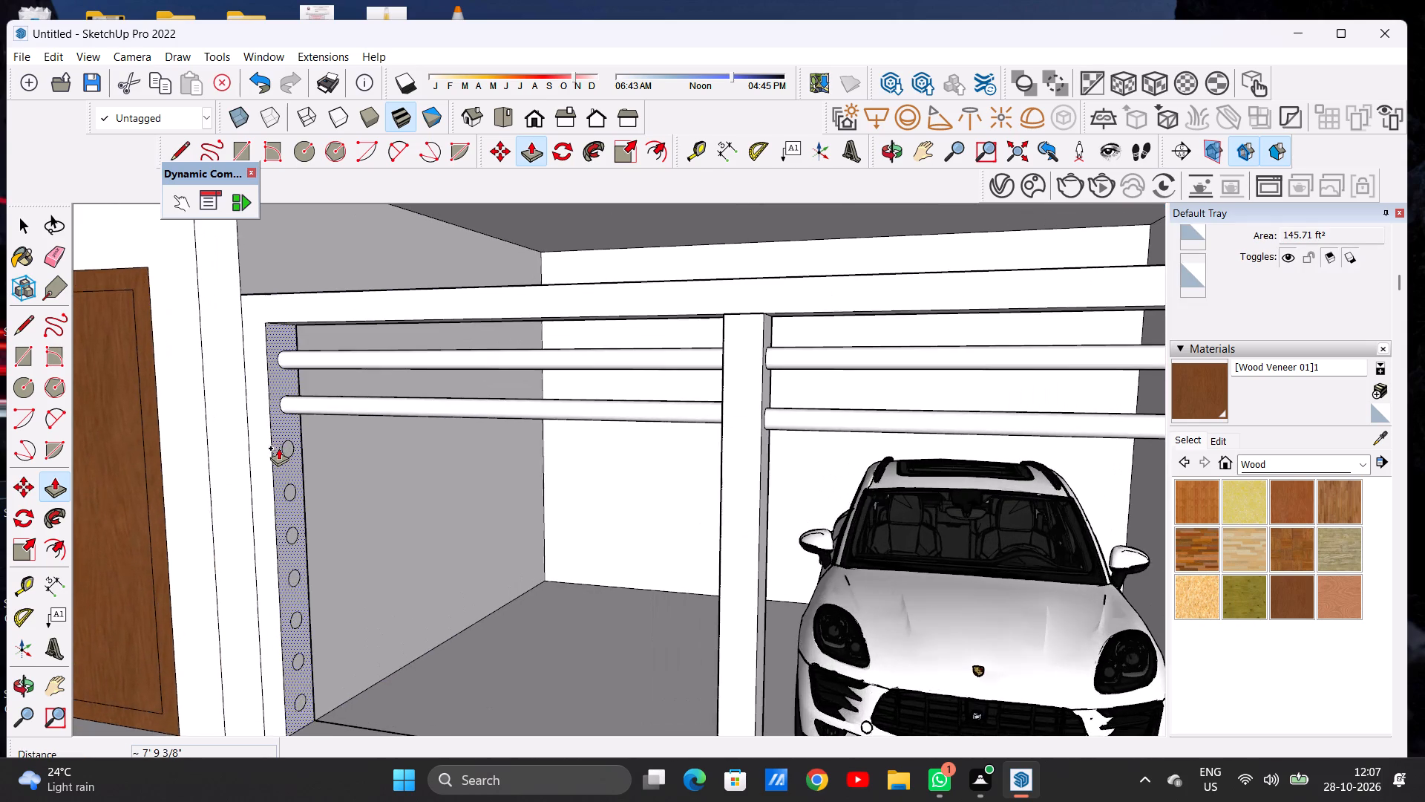
scroll(280, 448, "up", 16)
left_click(287, 443)
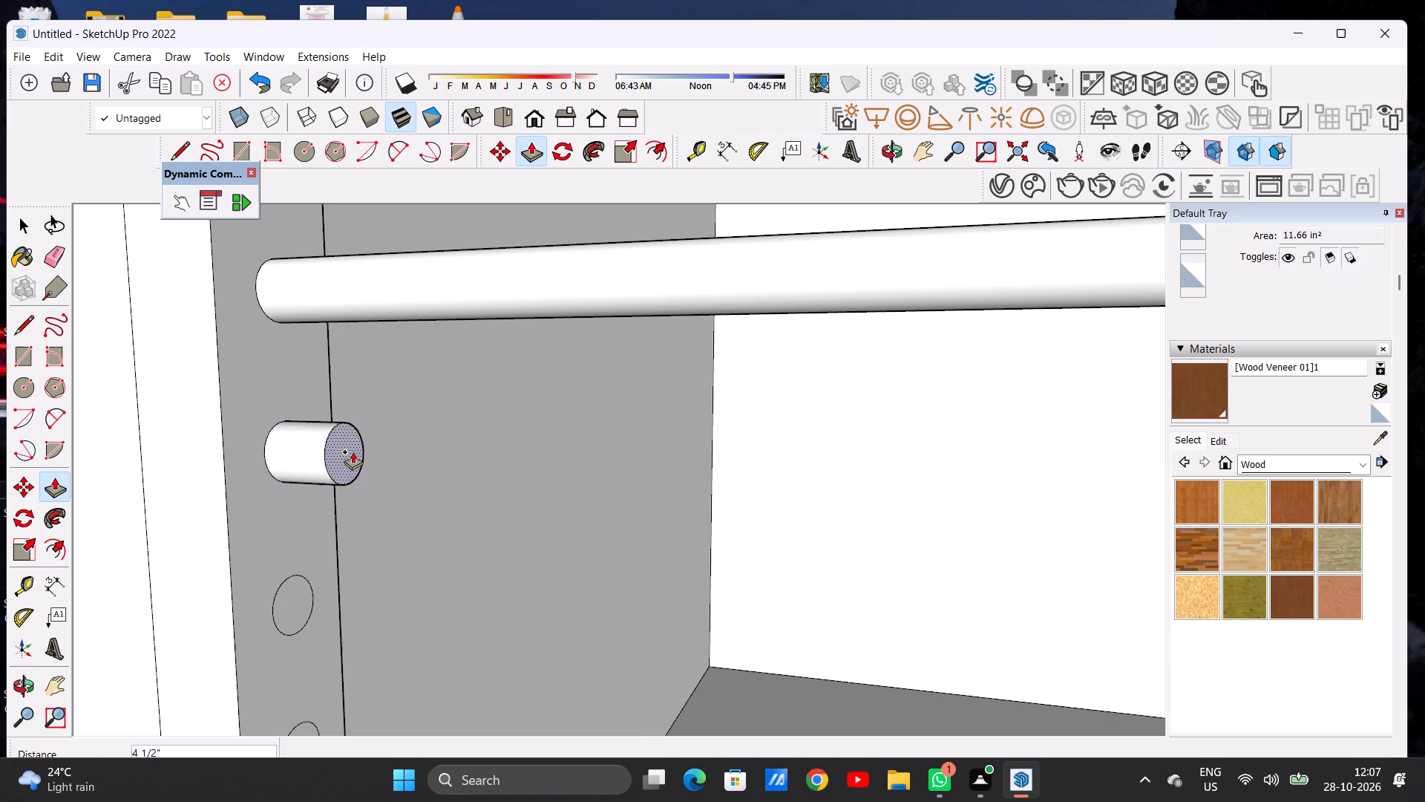
scroll(500, 457, "down", 7)
scroll(432, 448, "down", 11)
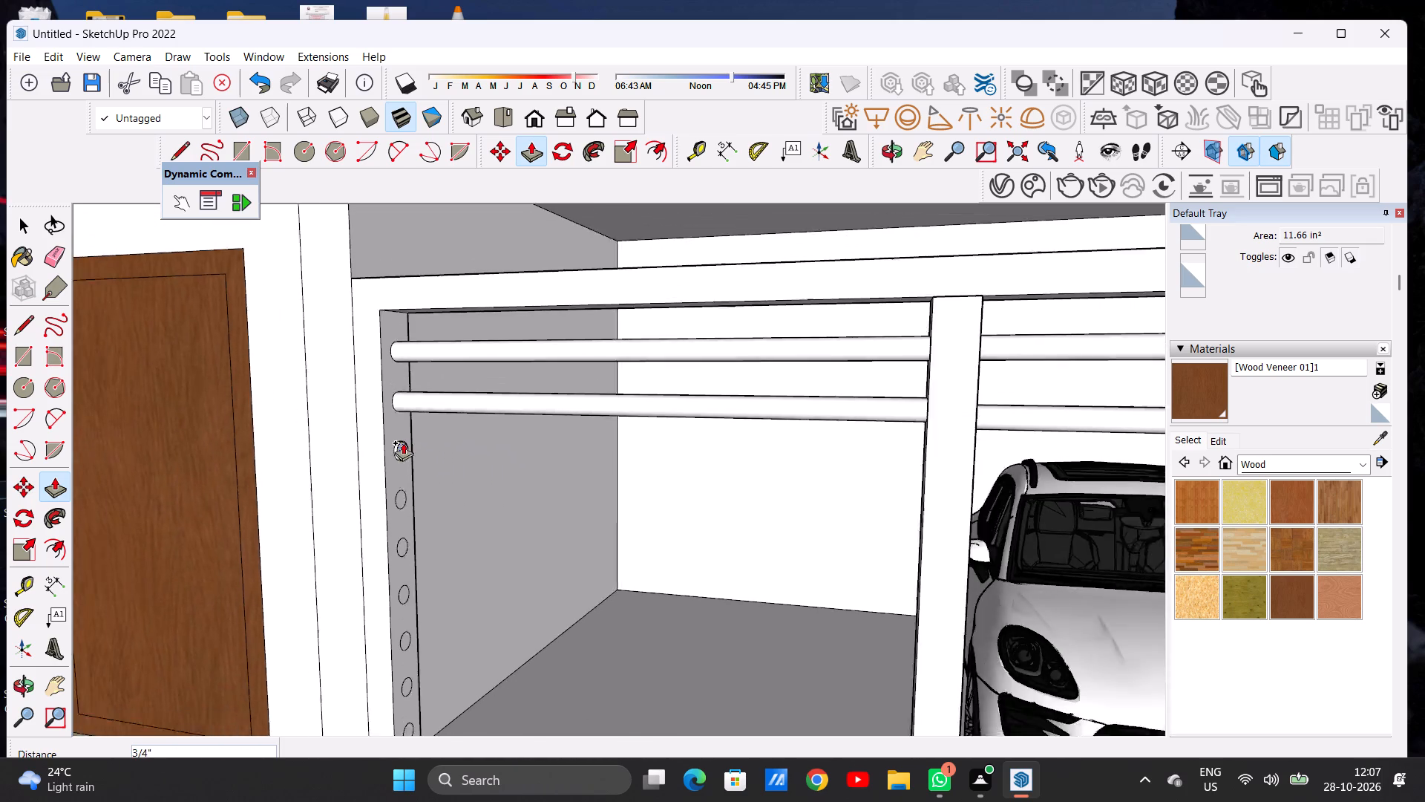
scroll(403, 443, "down", 2)
middle_click_drag(605, 464, 795, 438)
scroll(788, 449, "up", 1)
scroll(788, 449, "down", 1)
scroll(788, 449, "up", 3)
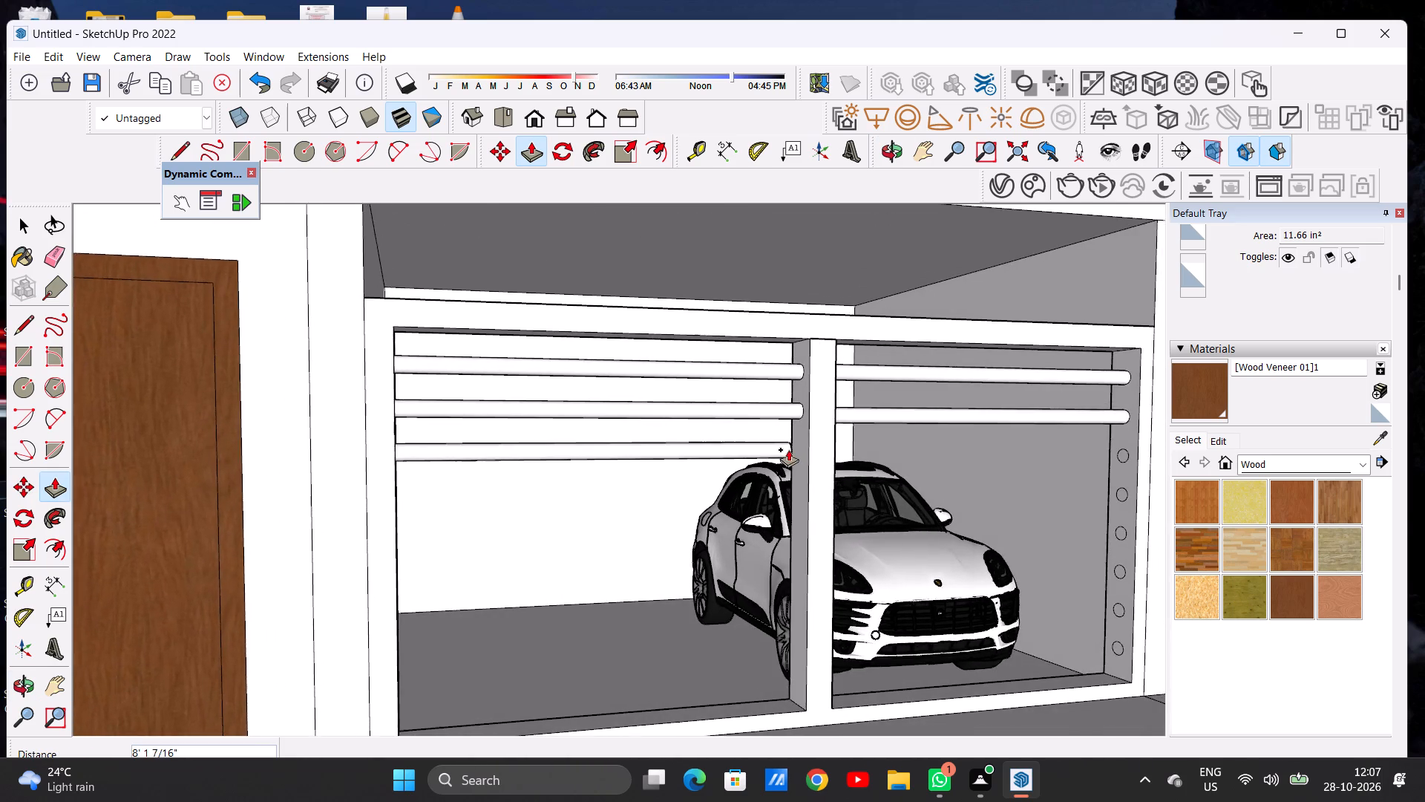
scroll(788, 449, "up", 10)
scroll(805, 437, "down", 1)
scroll(805, 437, "up", 1)
scroll(805, 437, "down", 1)
scroll(805, 437, "up", 1)
left_click(804, 416)
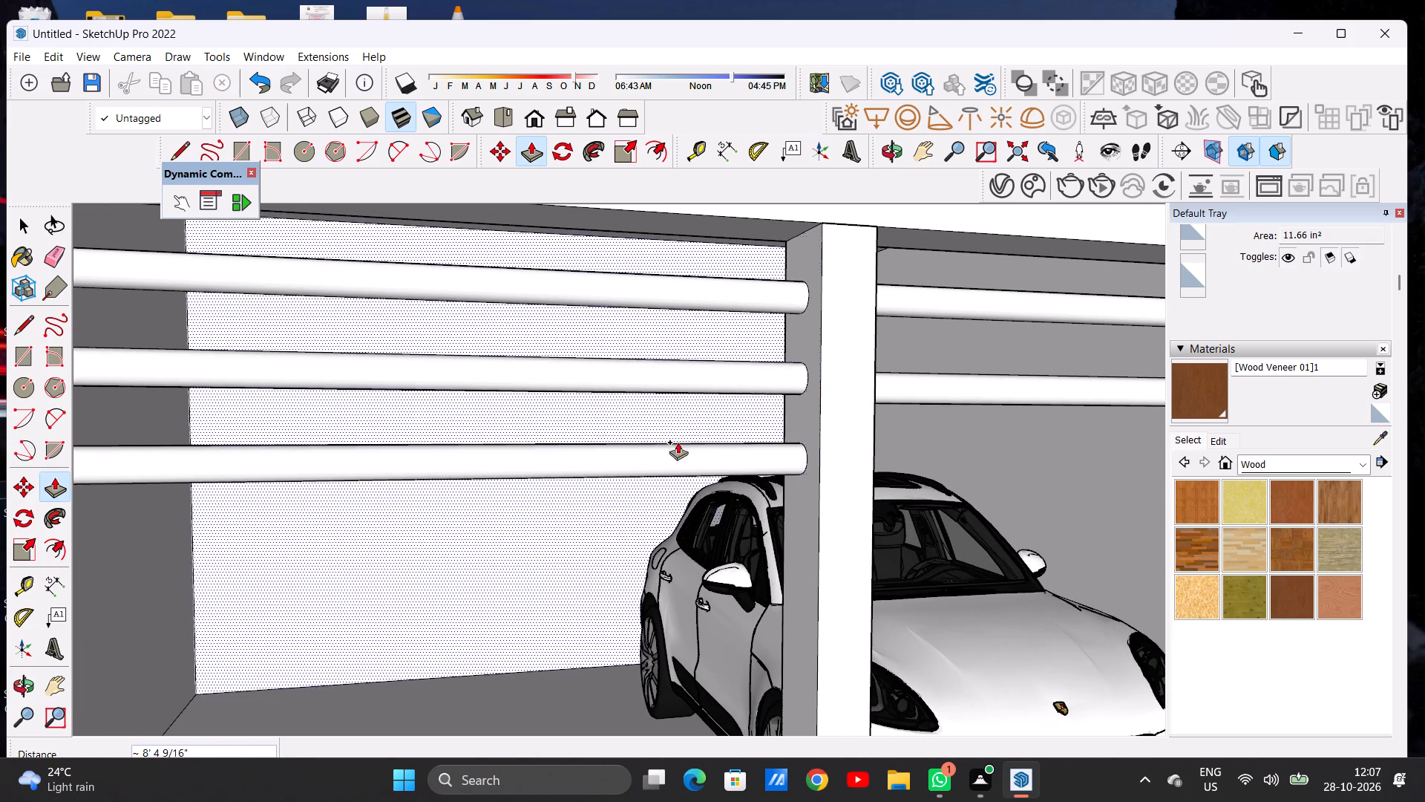
Push/Pull the third circle from the top on the far end post about 7' 9 3/8" across the car's bay to the middle post.
scroll(520, 443, "down", 7)
scroll(405, 440, "down", 5)
scroll(781, 446, "up", 4)
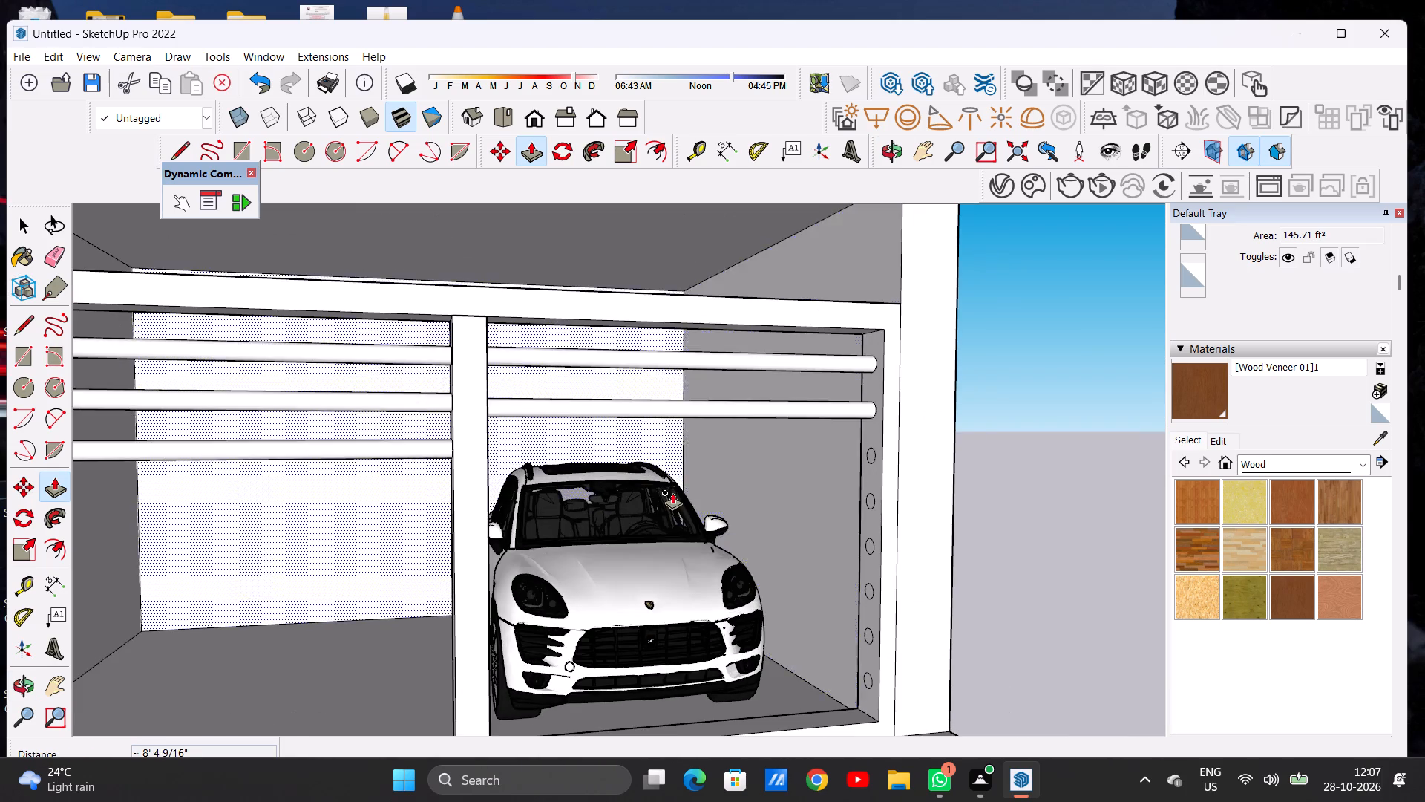
middle_click_drag(674, 492, 800, 492)
scroll(824, 463, "up", 5)
scroll(825, 463, "down", 1)
scroll(825, 447, "up", 4)
scroll(825, 447, "down", 2)
scroll(825, 447, "up", 8)
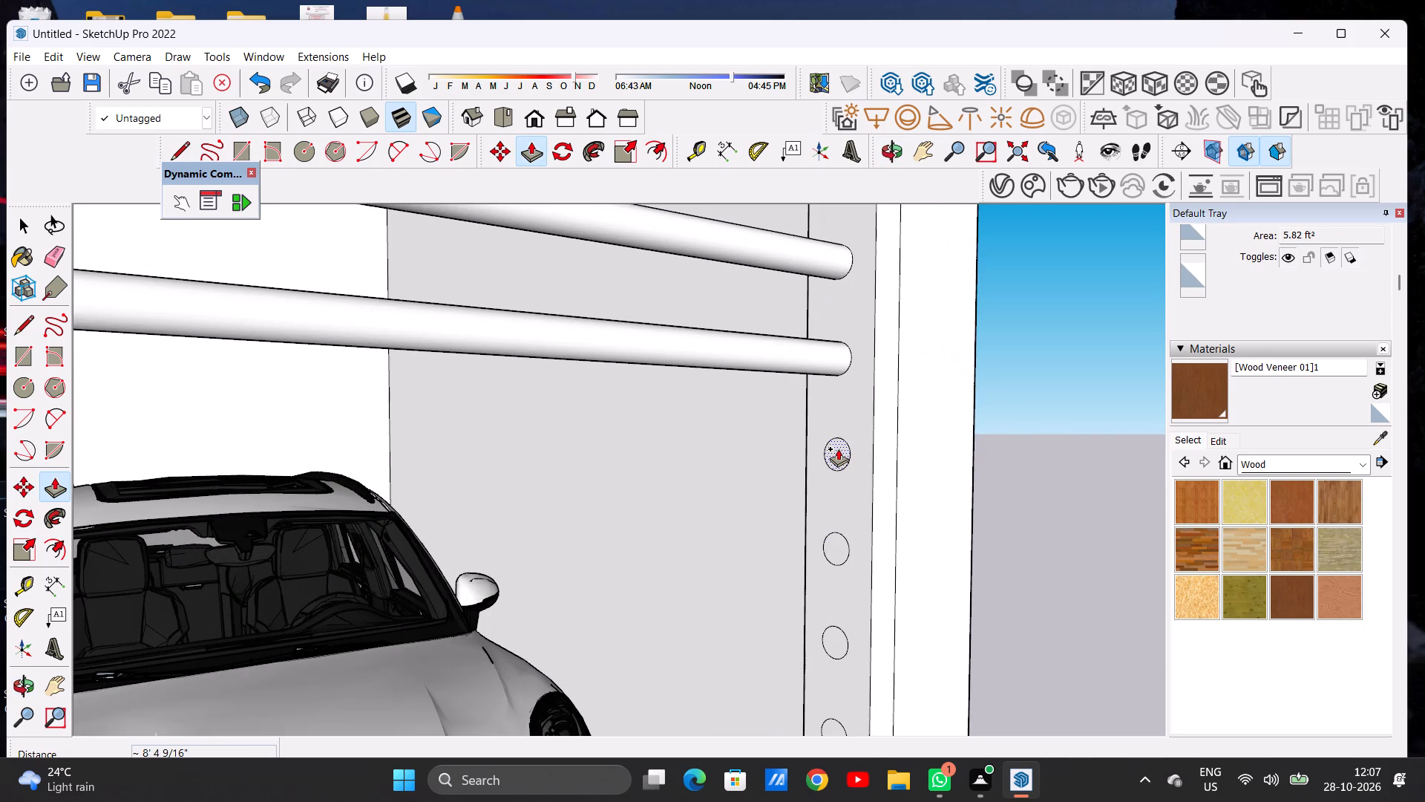
left_click(837, 446)
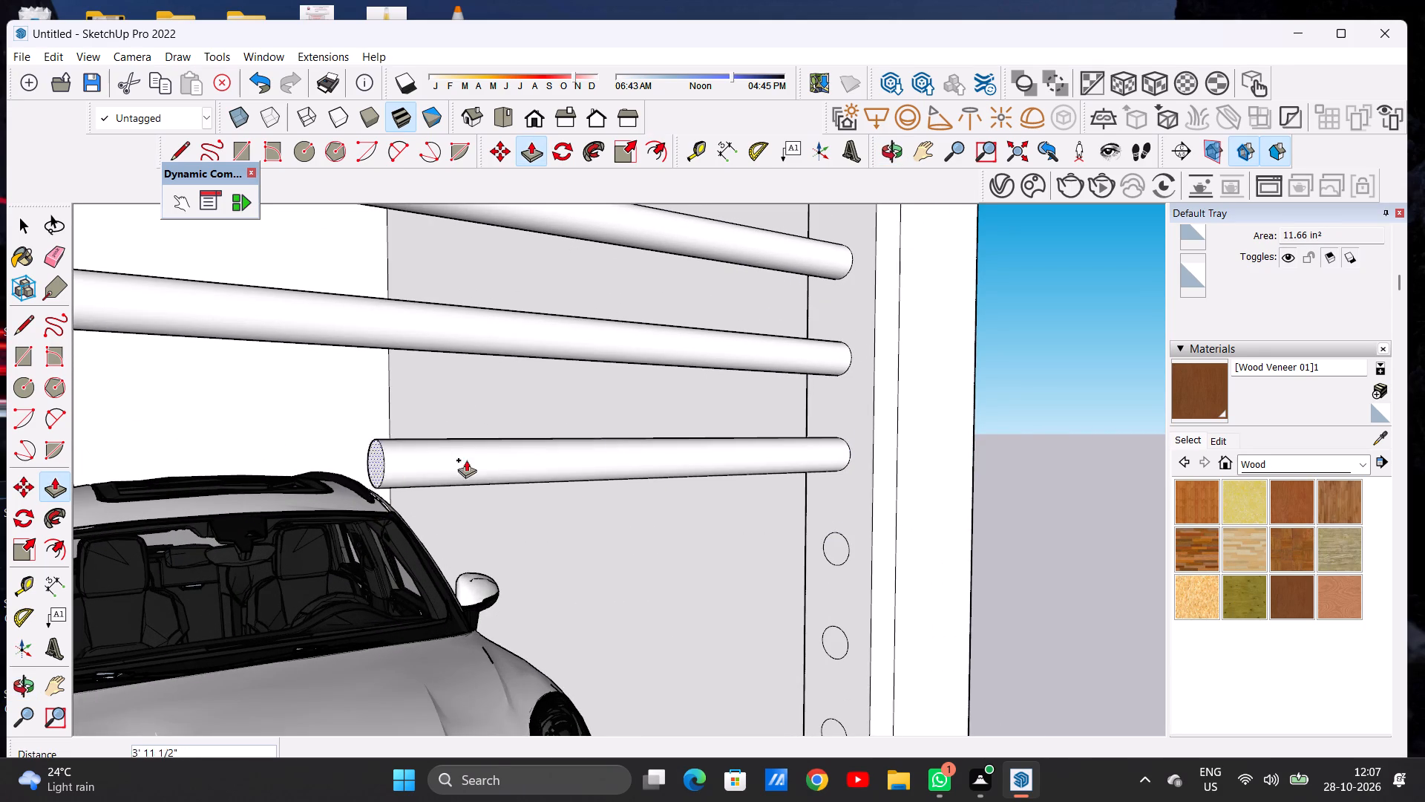
scroll(491, 460, "down", 4)
scroll(610, 447, "down", 8)
scroll(621, 449, "up", 2)
scroll(623, 449, "down", 3)
middle_click_drag(482, 458, 391, 451)
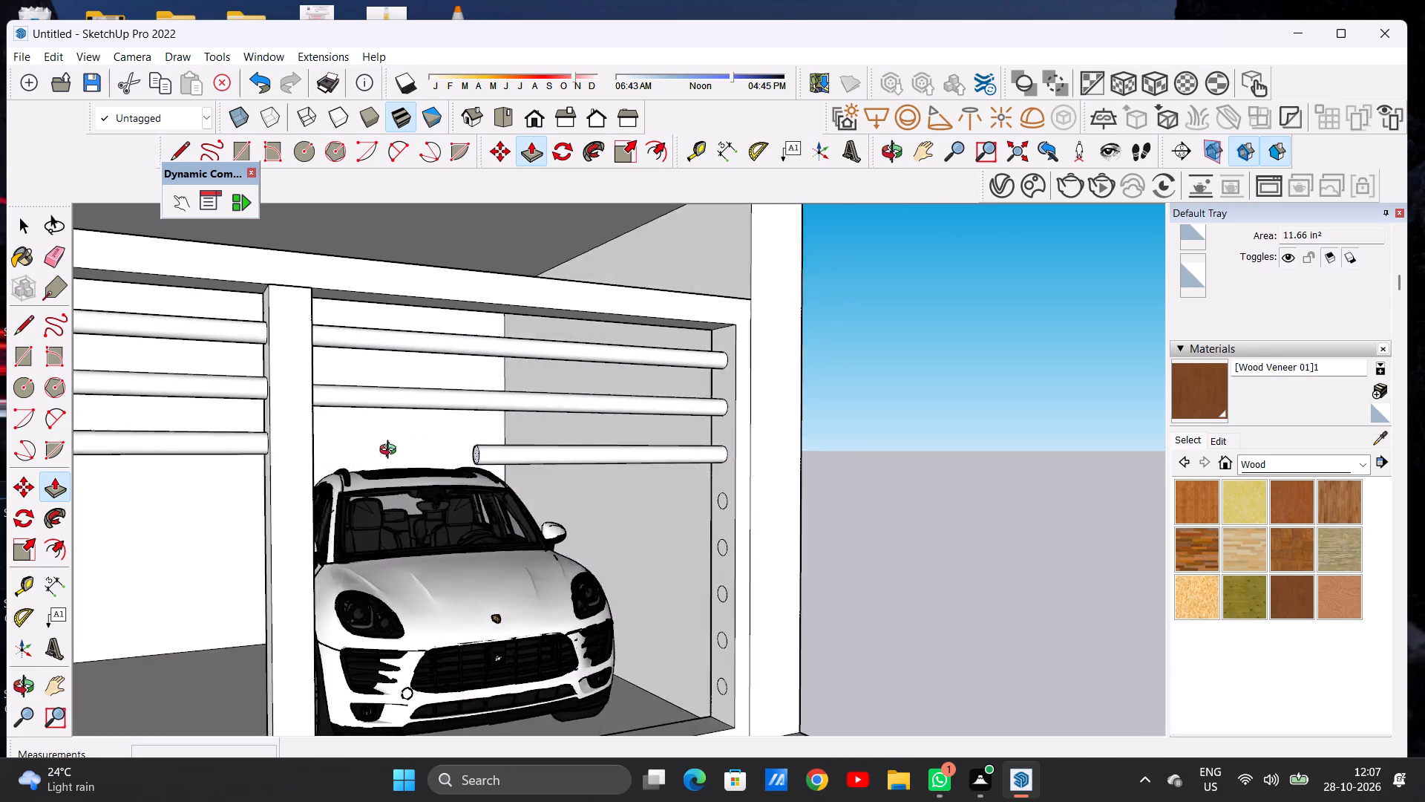
middle_click_drag(391, 451, 208, 503)
scroll(370, 425, "up", 6)
scroll(339, 436, "down", 1)
scroll(339, 436, "up", 3)
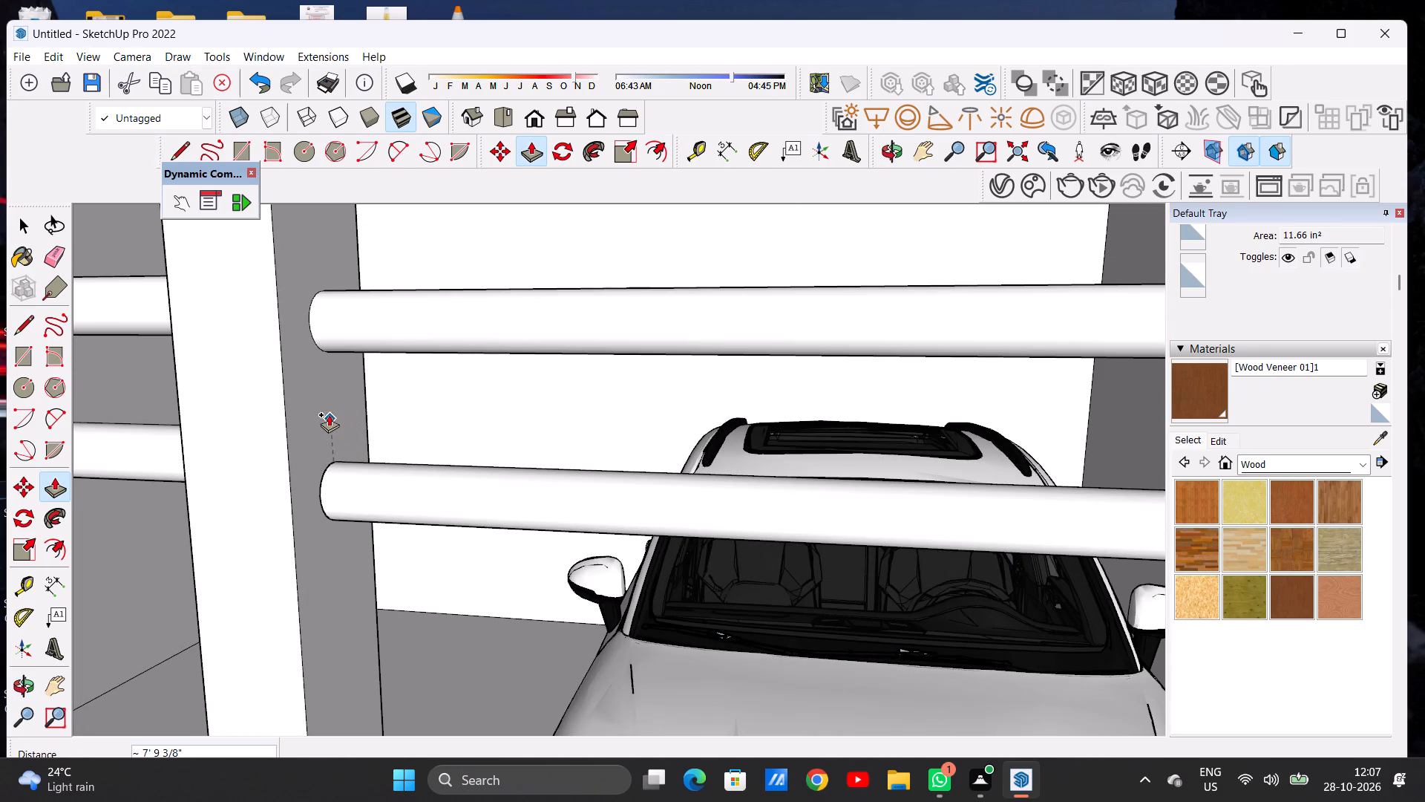
left_click(328, 414)
key("space")
Push/Pull the fourth circle on the door-side post about 8' 4 9/16" to the middle post, below the bay's third bar.
scroll(557, 464, "down", 4)
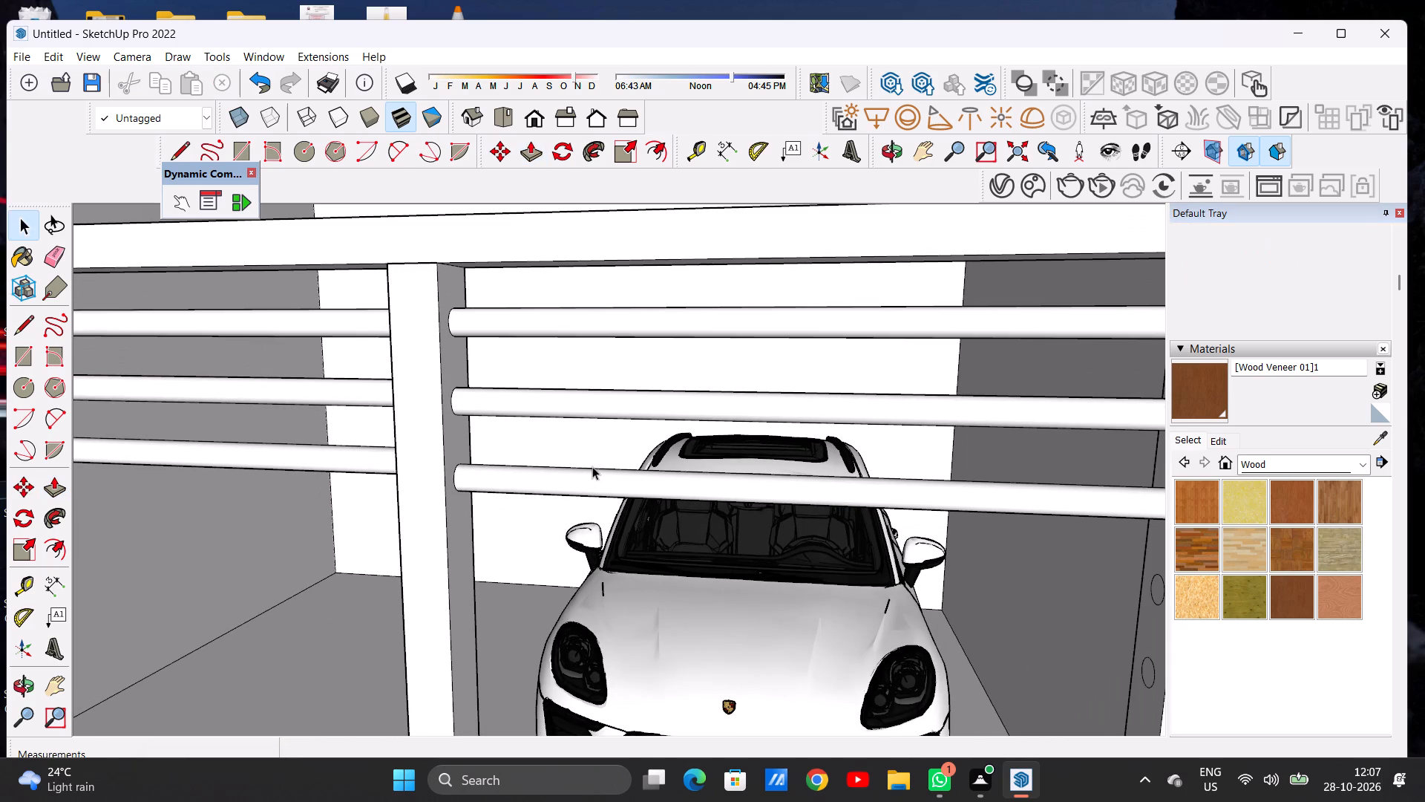
left_click(531, 119)
scroll(500, 414, "down", 7)
middle_click_drag(520, 425, 508, 460)
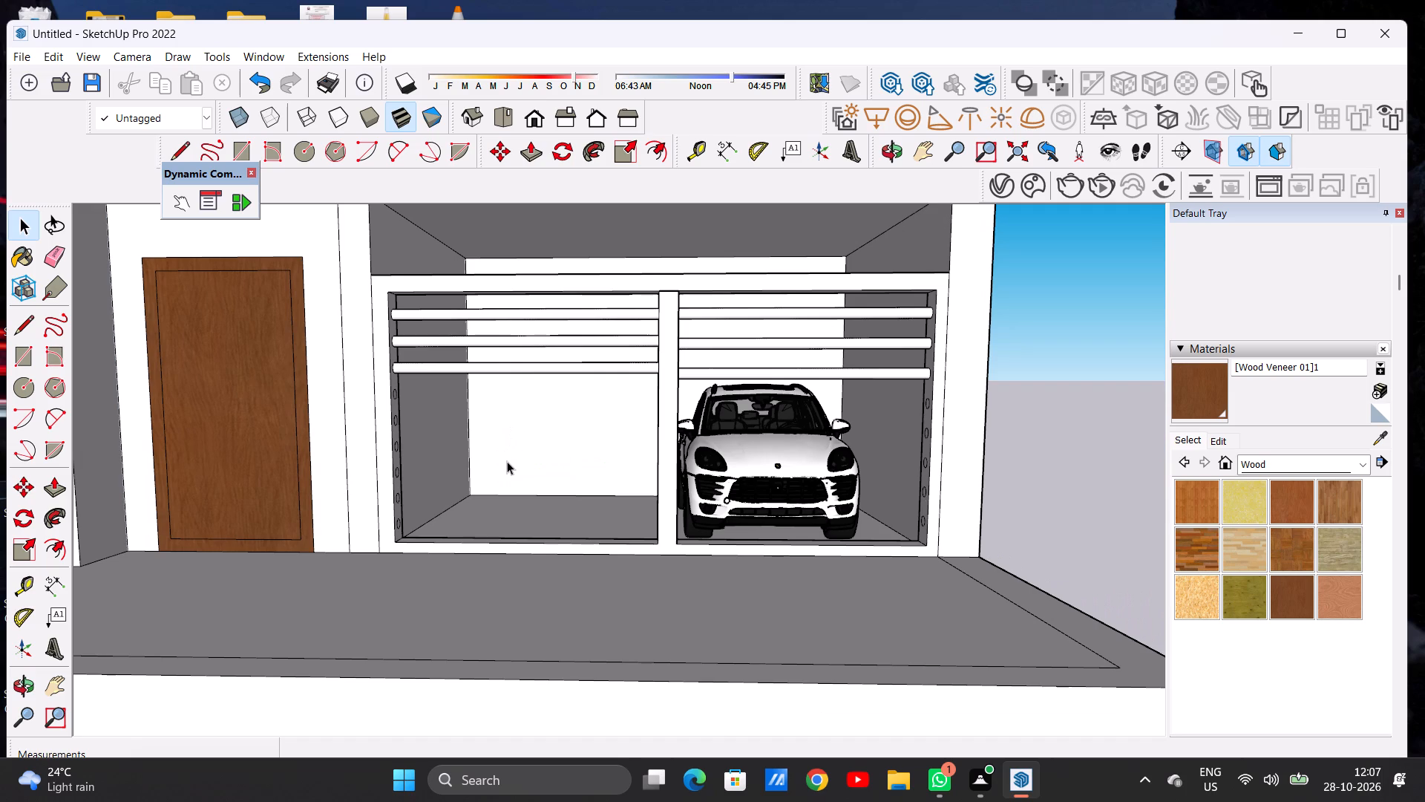
key("p")
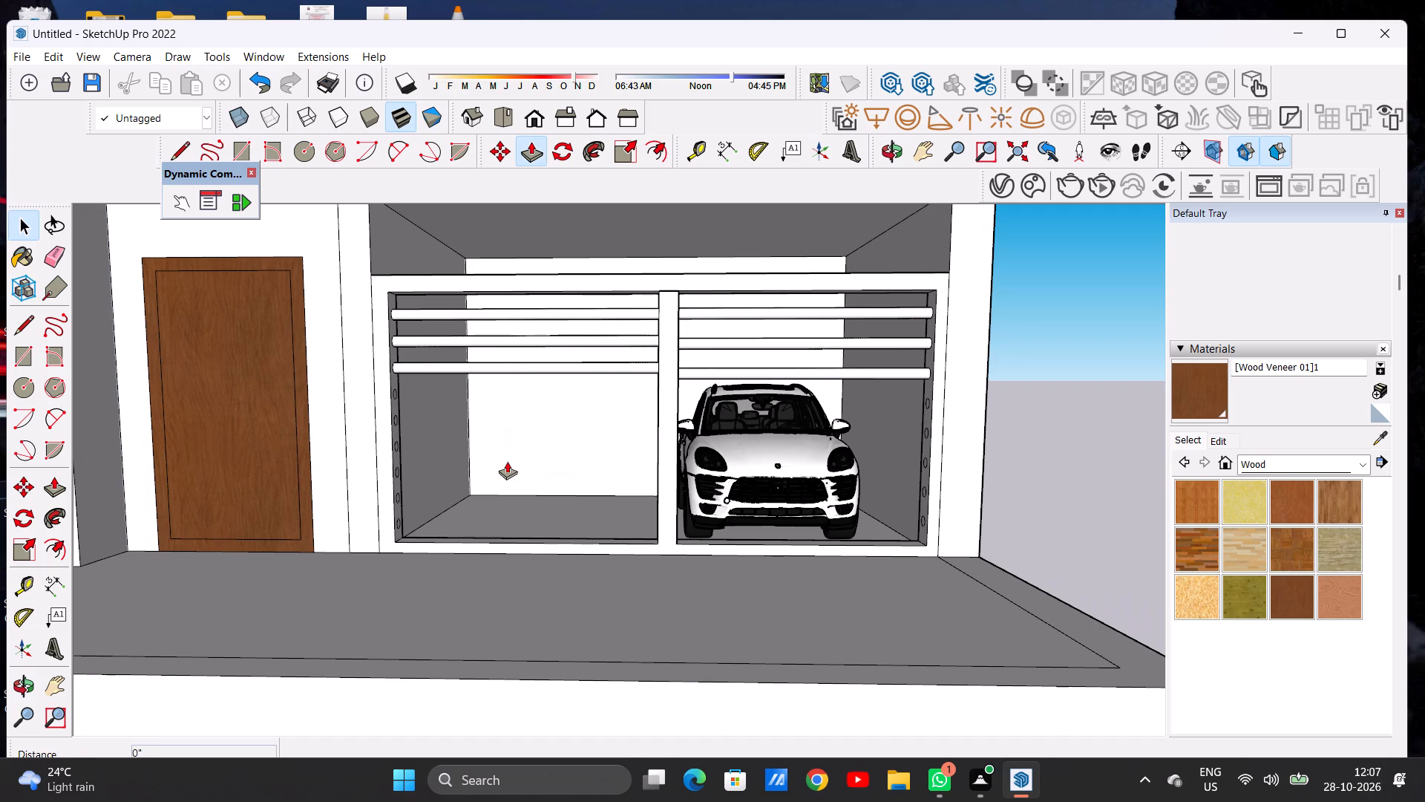
scroll(387, 408, "up", 4)
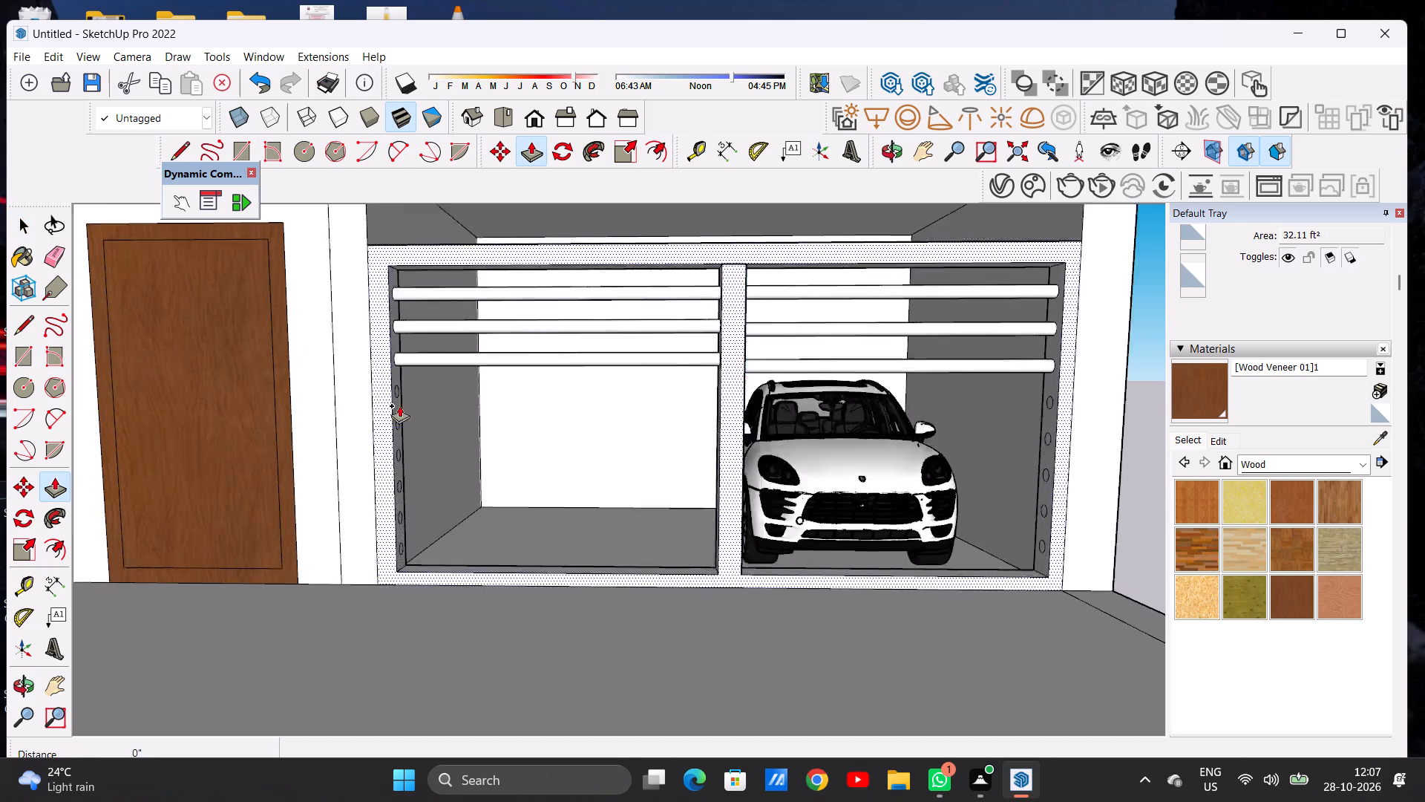
middle_click_drag(411, 412, 344, 479)
scroll(404, 385, "up", 19)
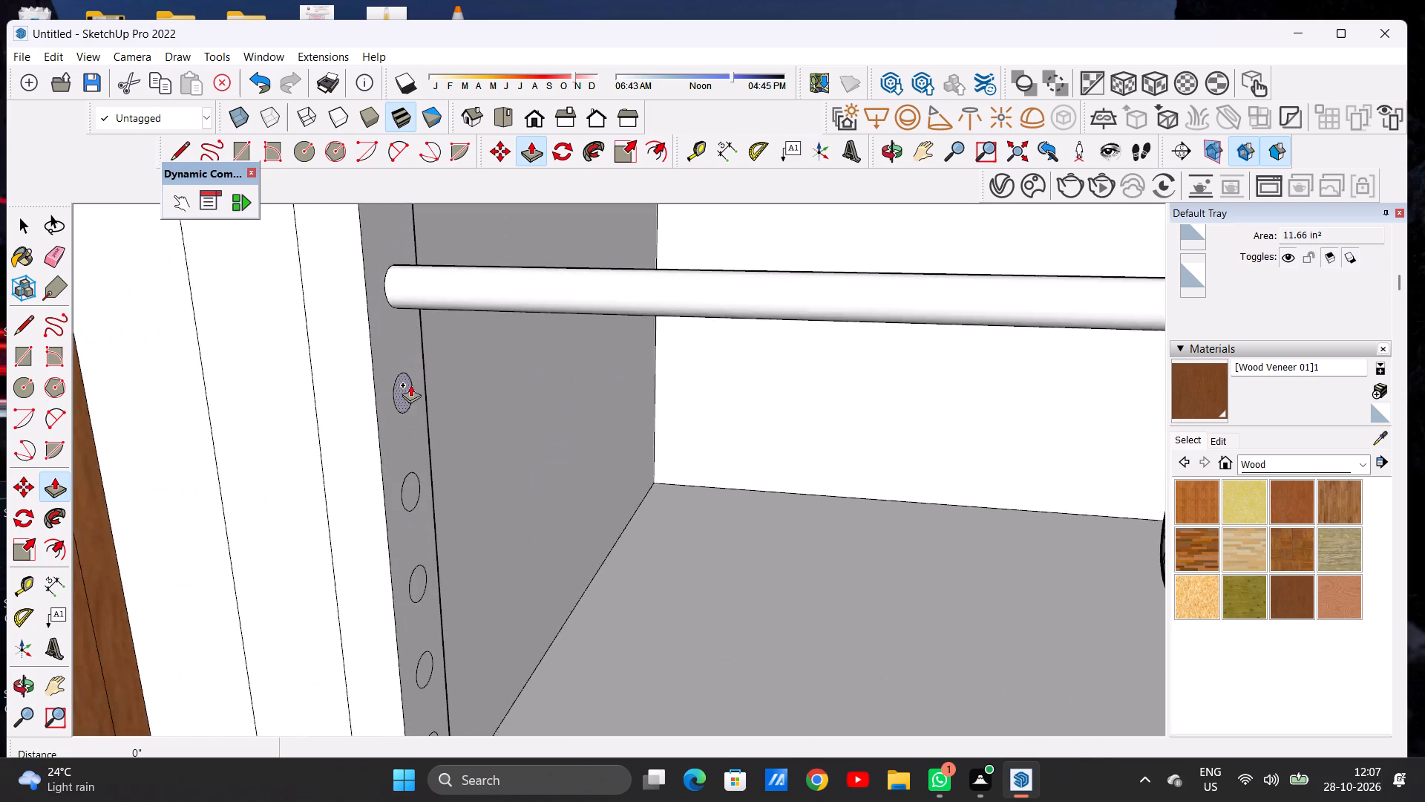
scroll(410, 385, "up", 3)
left_click(393, 390)
scroll(556, 419, "down", 9)
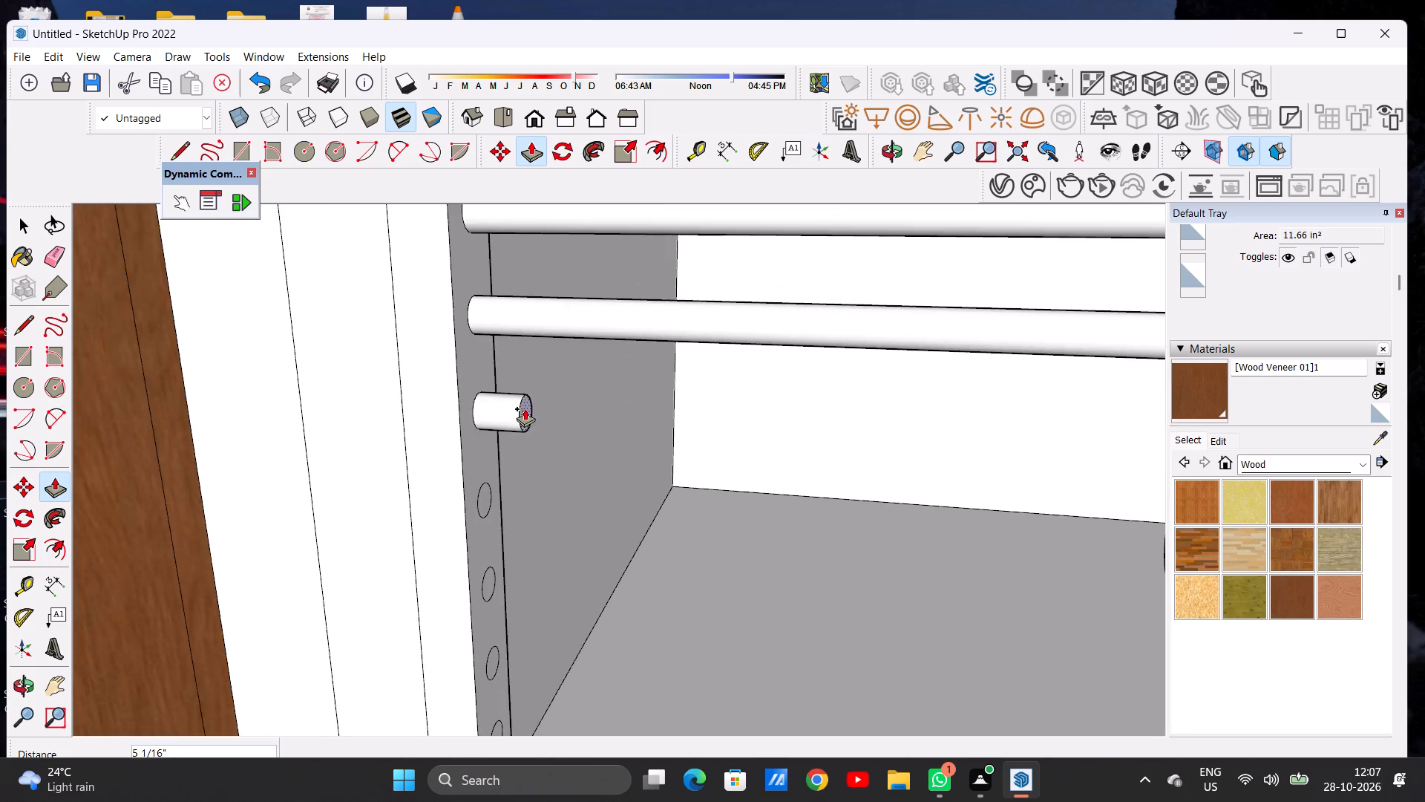
scroll(507, 408, "down", 13)
middle_click_drag(718, 420, 745, 417)
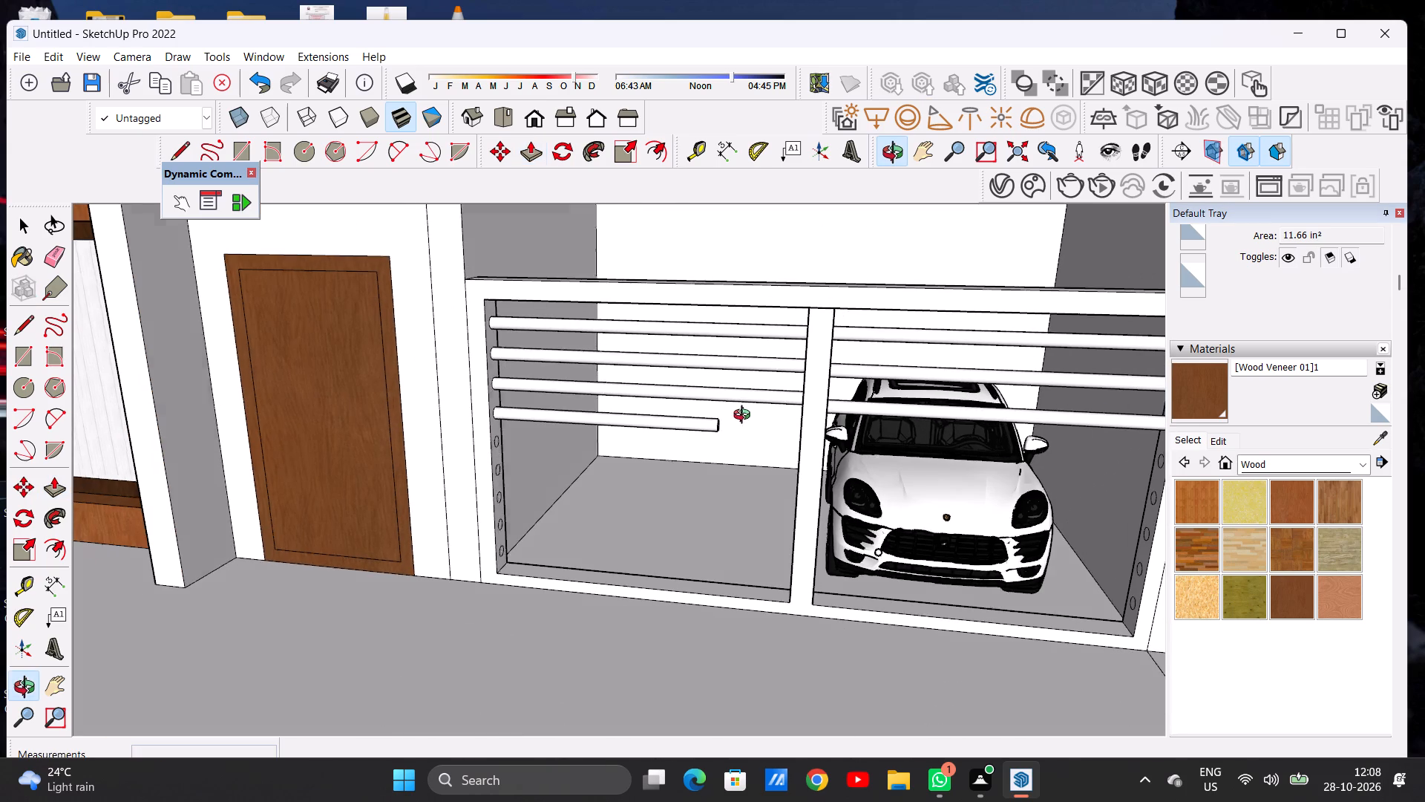
middle_click_drag(745, 417, 820, 398)
scroll(782, 410, "up", 7)
scroll(796, 402, "down", 1)
scroll(796, 402, "up", 5)
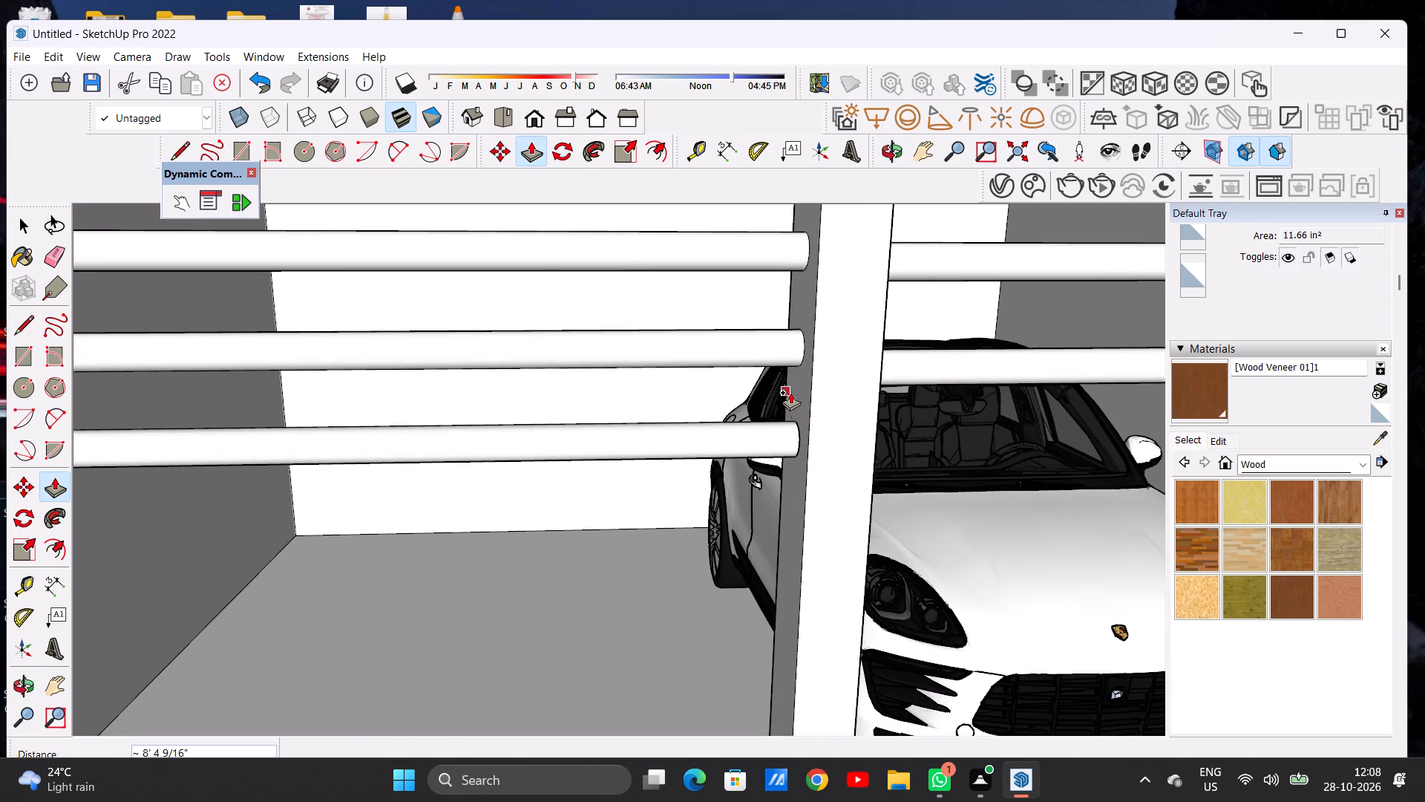
left_click(802, 392)
Push/Pull the fifth circle on the door-side post about 8' 4 9/16" into a round bar reaching the middle post.
scroll(639, 400, "down", 8)
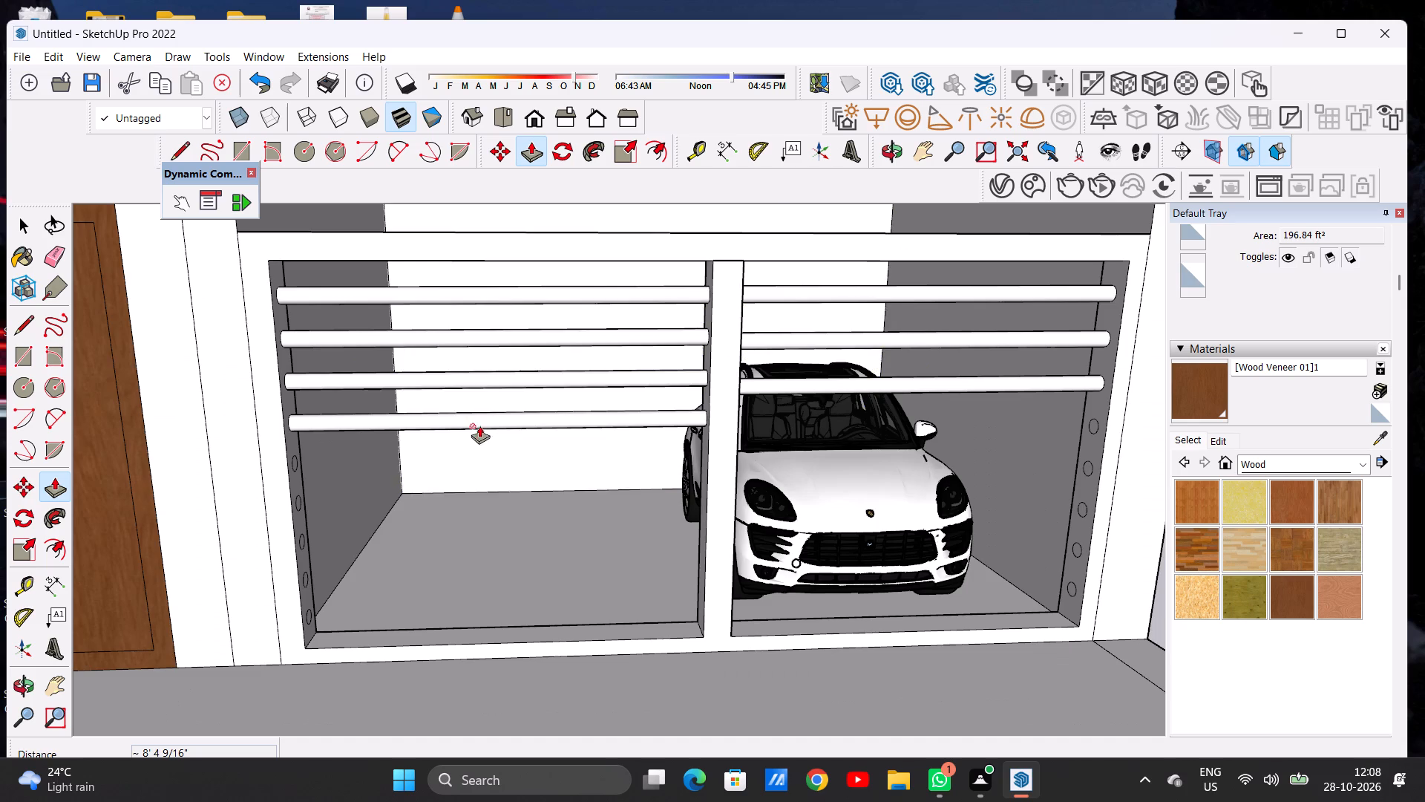
middle_click_drag(453, 423, 347, 373)
scroll(355, 454, "up", 16)
scroll(334, 453, "down", 1)
scroll(334, 453, "up", 2)
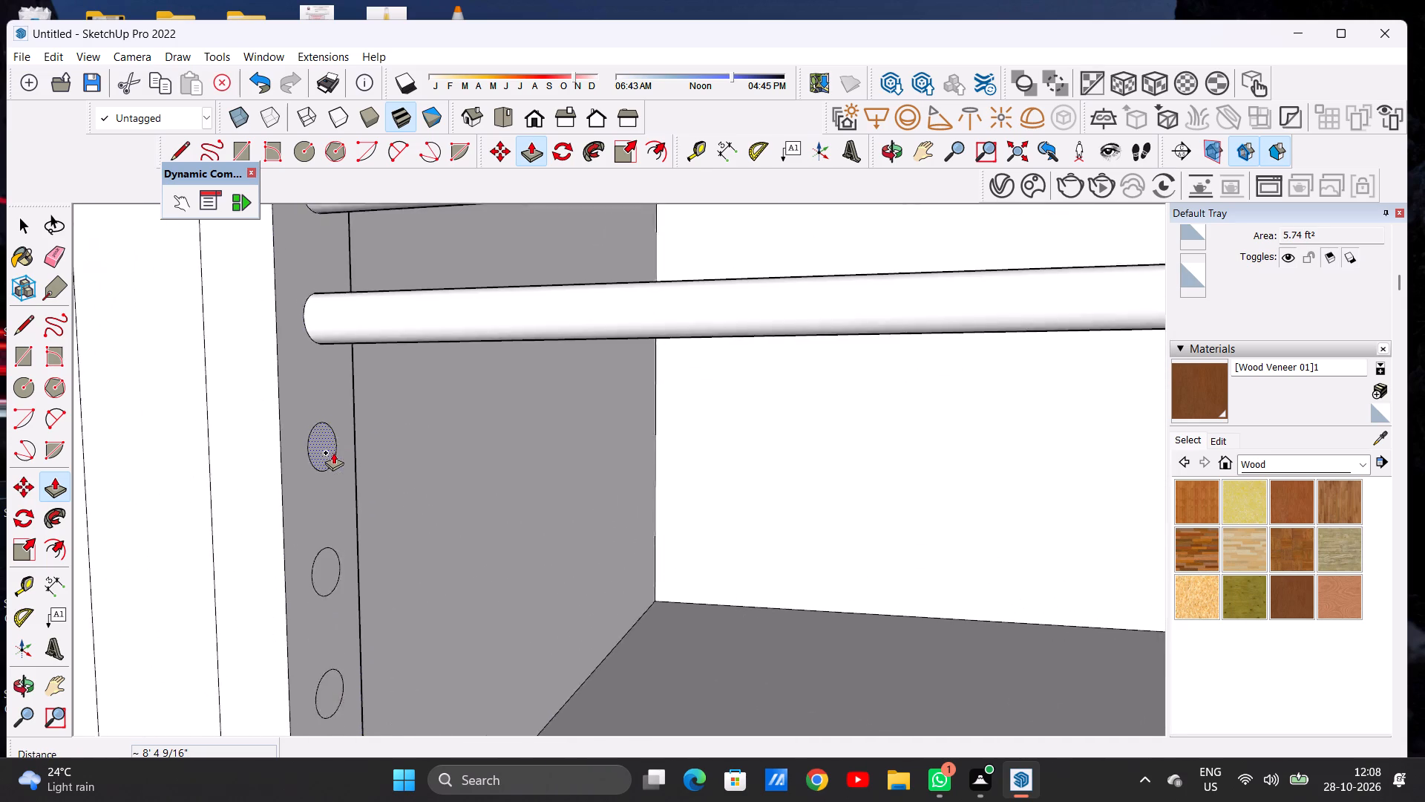
scroll(333, 452, "up", 1)
left_click(321, 438)
scroll(613, 476, "down", 10)
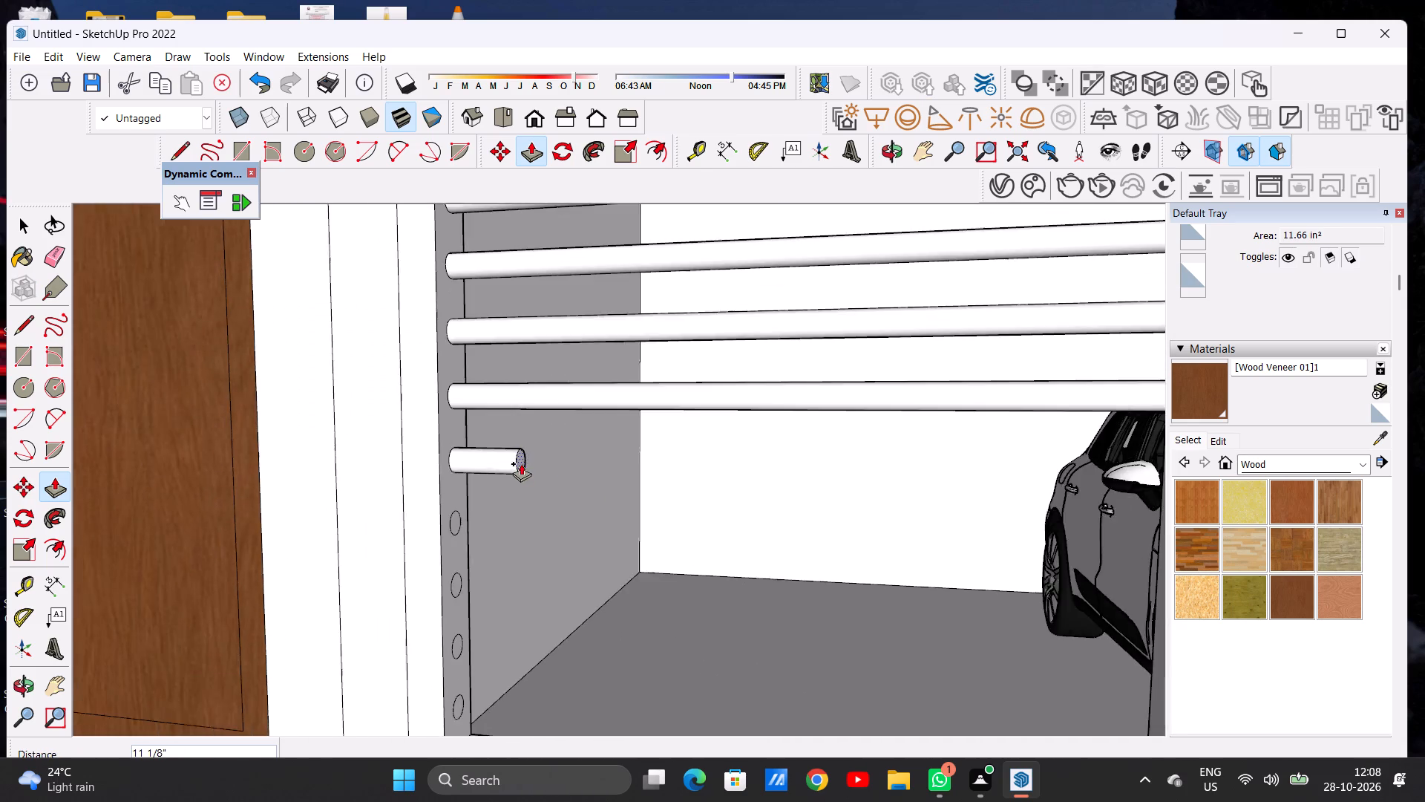
scroll(521, 463, "down", 7)
middle_click_drag(833, 457, 951, 451)
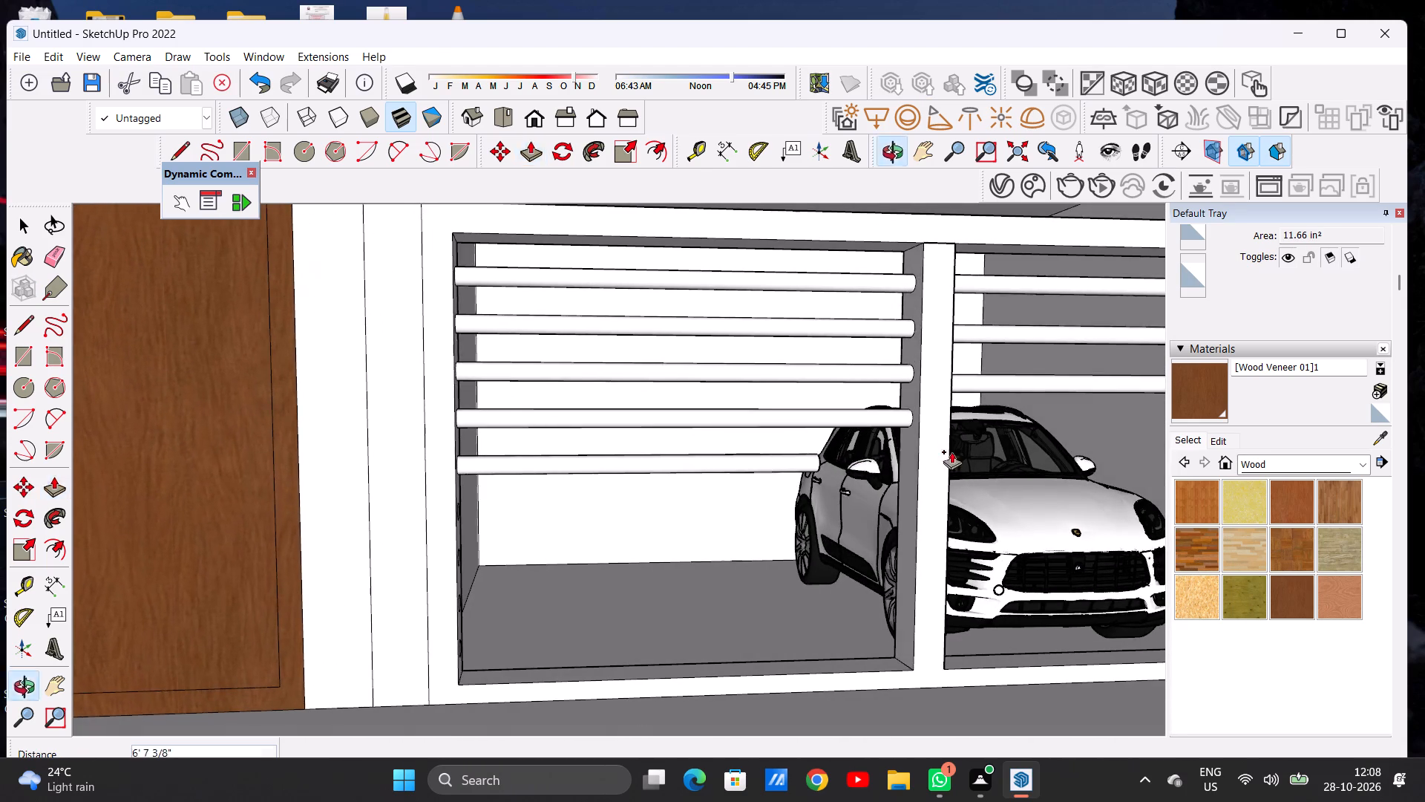
scroll(903, 444, "up", 14)
left_click(904, 435)
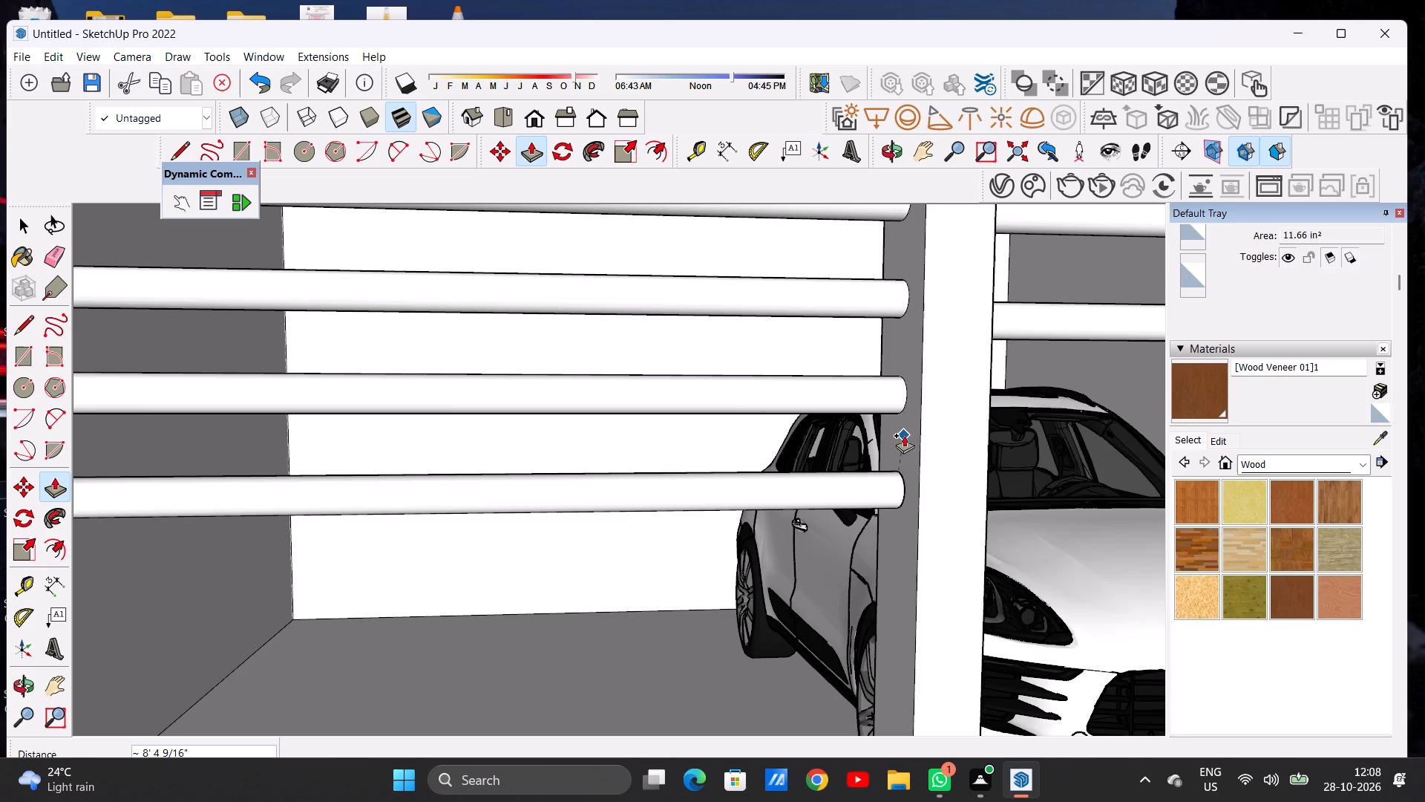
Push/Pull the sixth circle on the door-side post about 8' 4 9/16" to the middle post, below the fifth bar.
scroll(654, 464, "down", 7)
middle_click_drag(548, 488, 437, 492)
scroll(377, 512, "up", 2)
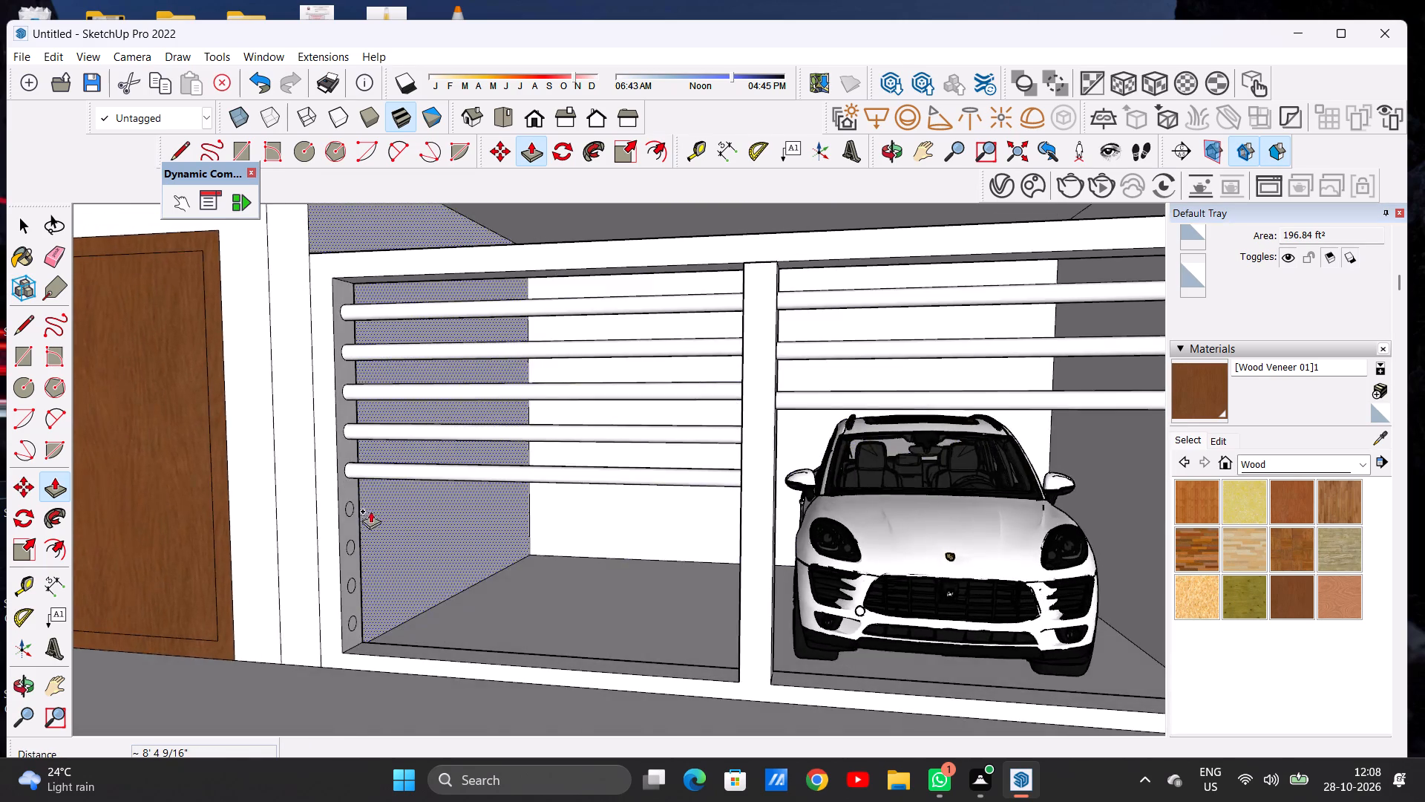
scroll(370, 511, "up", 9)
left_click(338, 499)
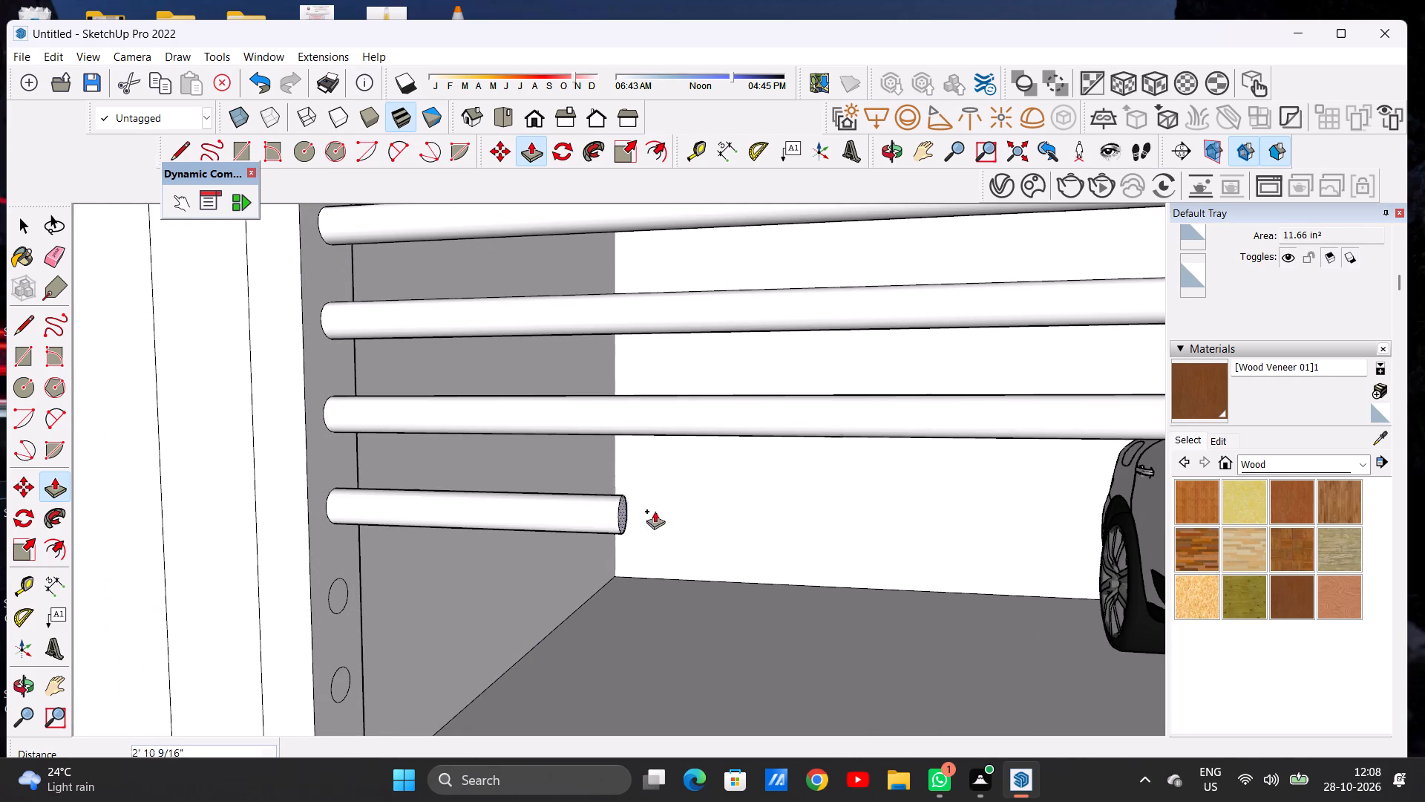
scroll(610, 519, "down", 12)
middle_click_drag(710, 519, 930, 499)
scroll(839, 494, "up", 9)
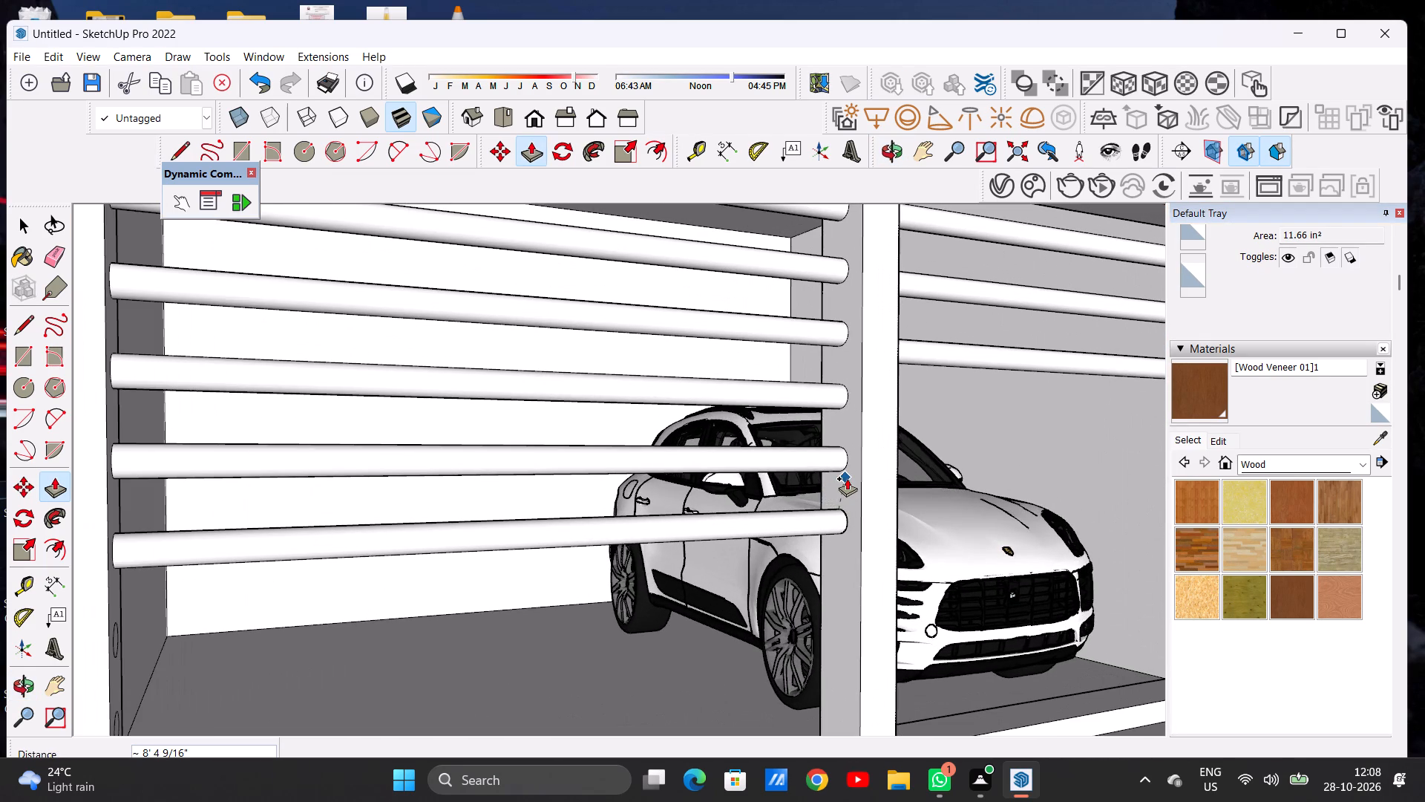
left_click(847, 478)
Push/Pull the seventh circle on the door-side post about 8' 4 9/16" across the empty bay to the middle post.
scroll(715, 508, "down", 8)
middle_click_drag(694, 526, 422, 561)
scroll(441, 540, "up", 1)
scroll(440, 540, "down", 1)
scroll(440, 540, "up", 18)
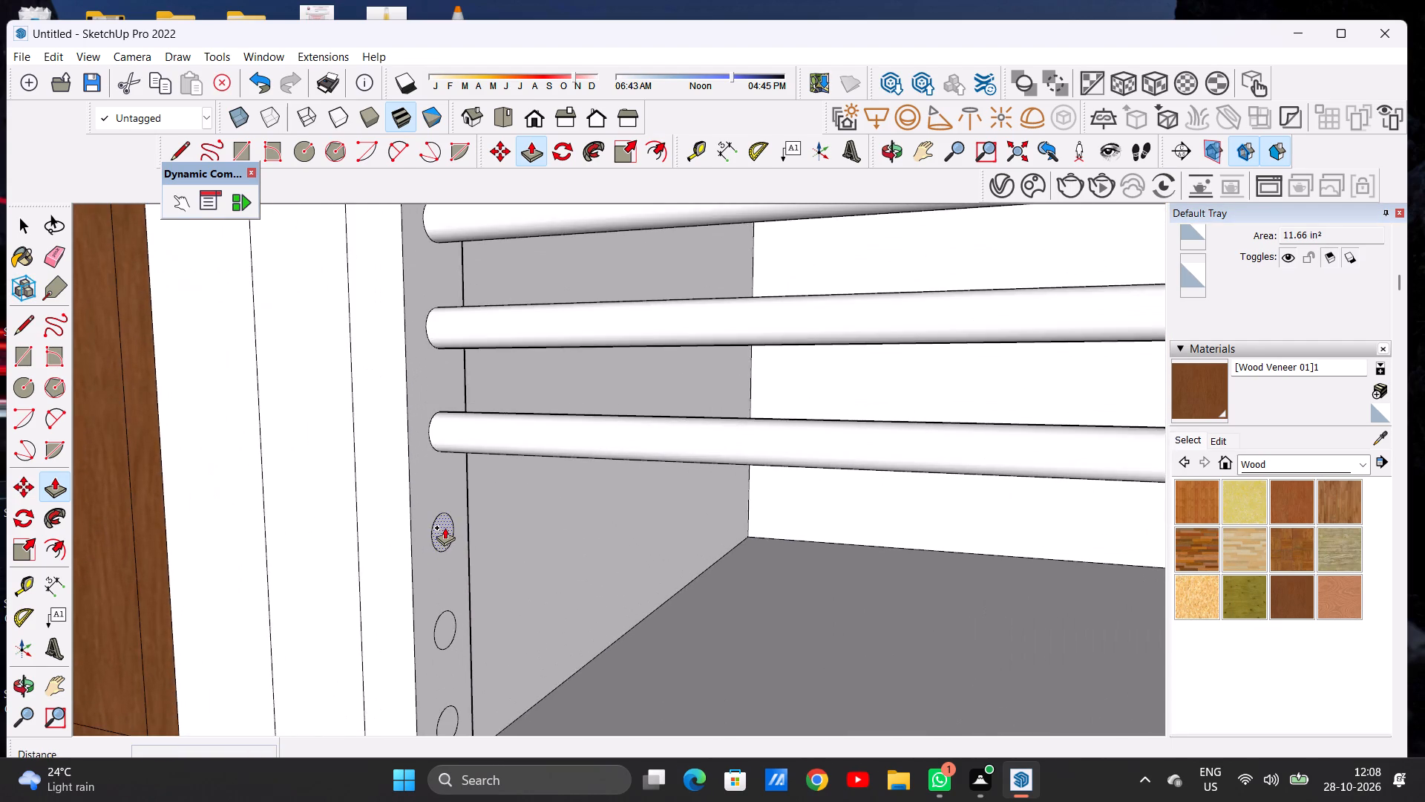
left_click(445, 527)
scroll(541, 535, "down", 13)
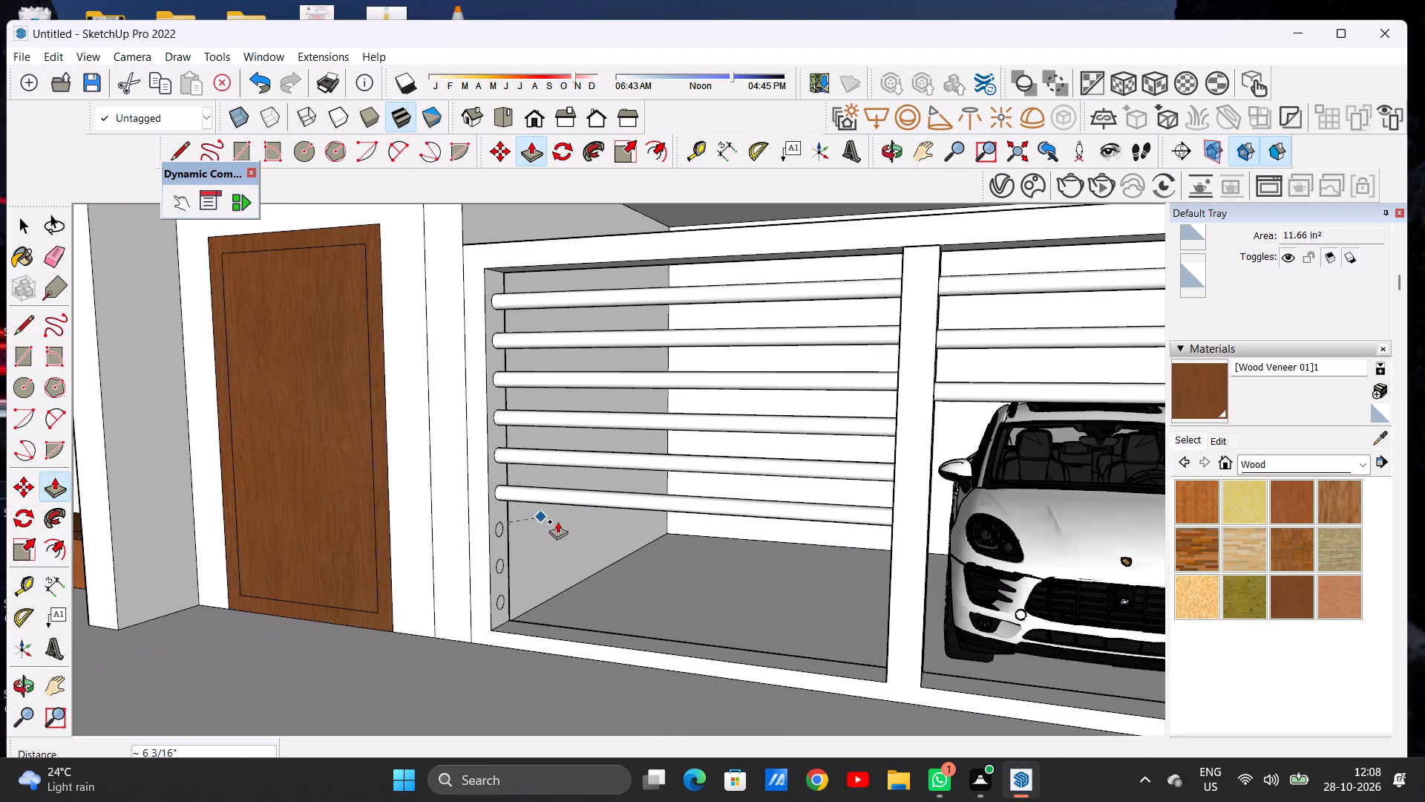
middle_click_drag(726, 535, 925, 526)
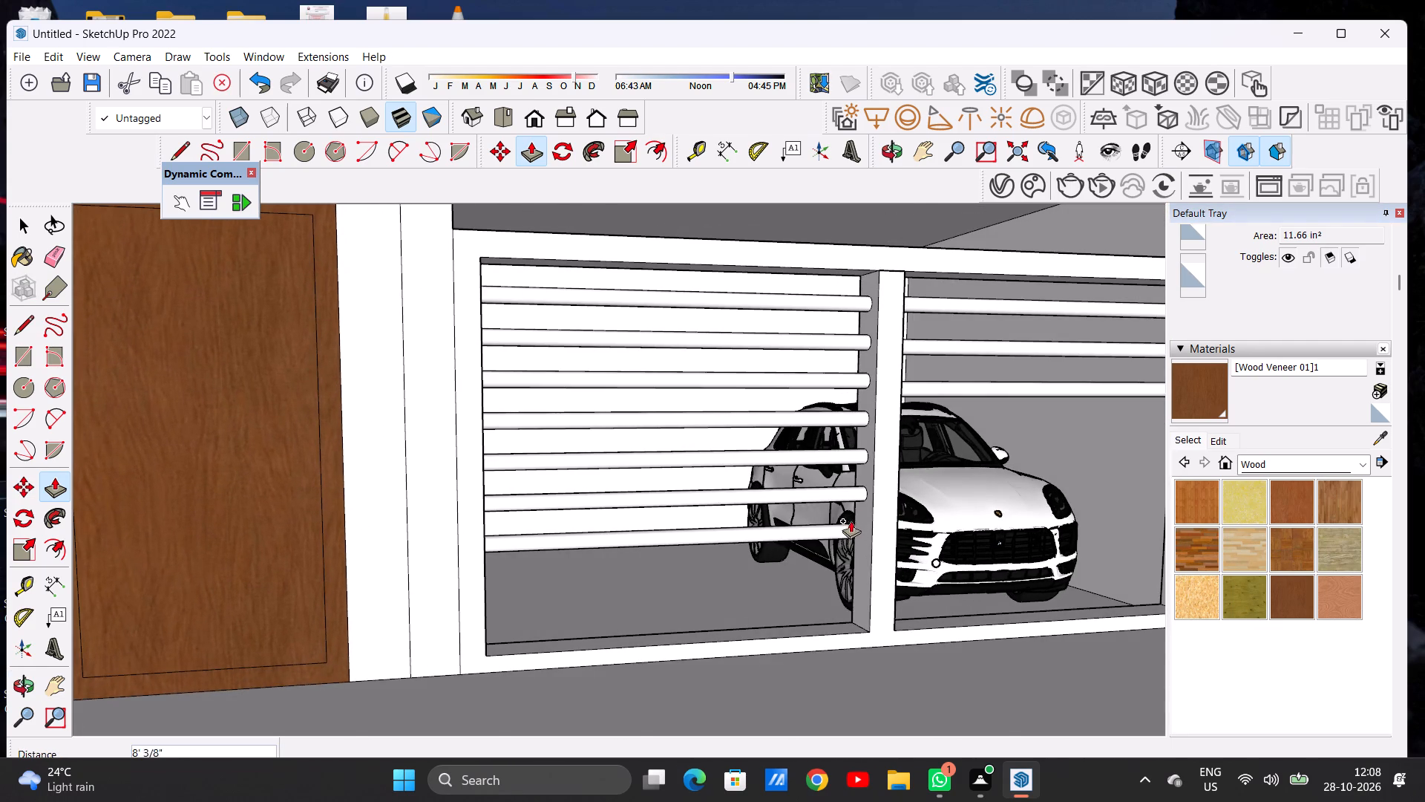
scroll(851, 519, "up", 12)
left_click(864, 512)
Push/Pull the eighth circle on the door-side post, second from the bottom, about 8' 4 9/16" into a bar reaching the middle post.
scroll(674, 495, "down", 6)
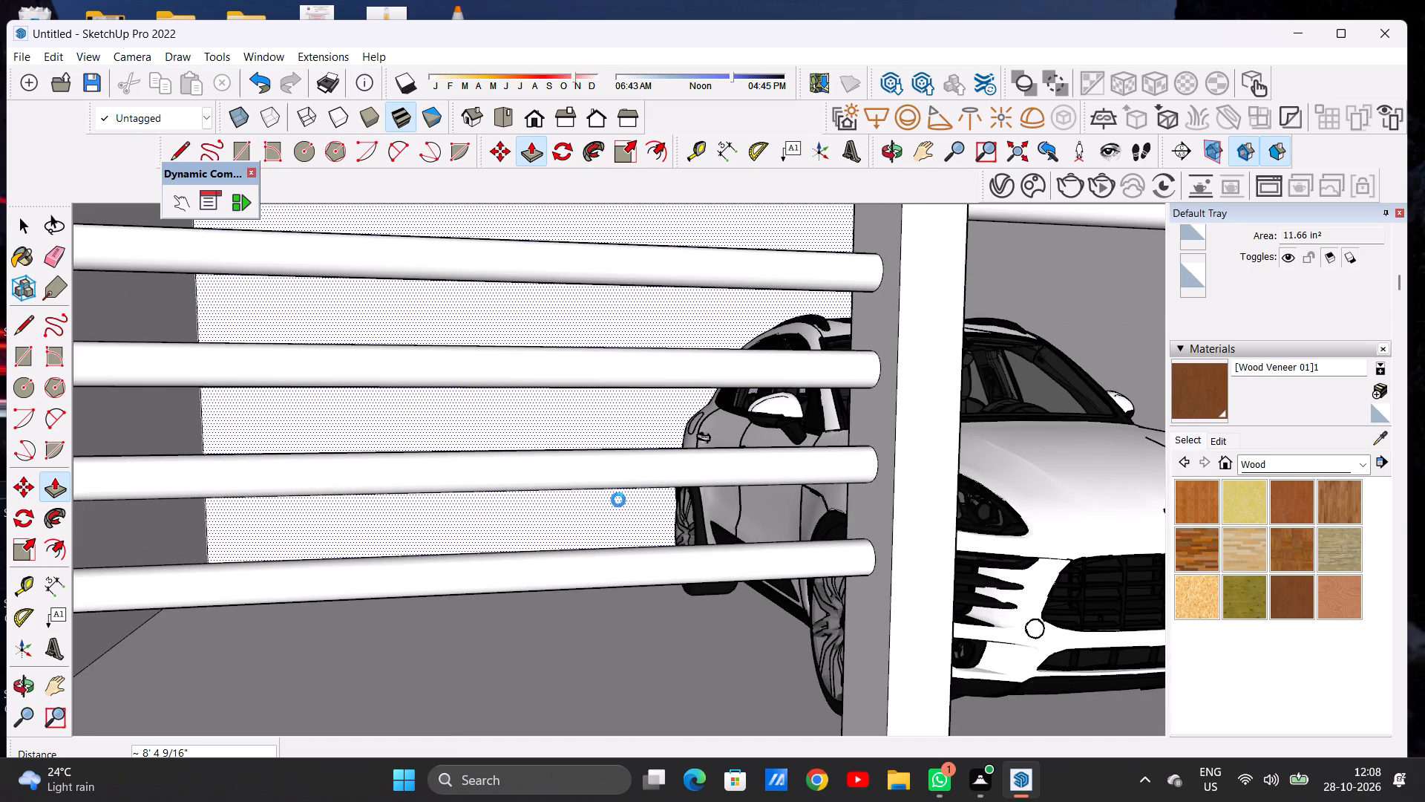
scroll(618, 500, "down", 14)
middle_click_drag(586, 555, 565, 553)
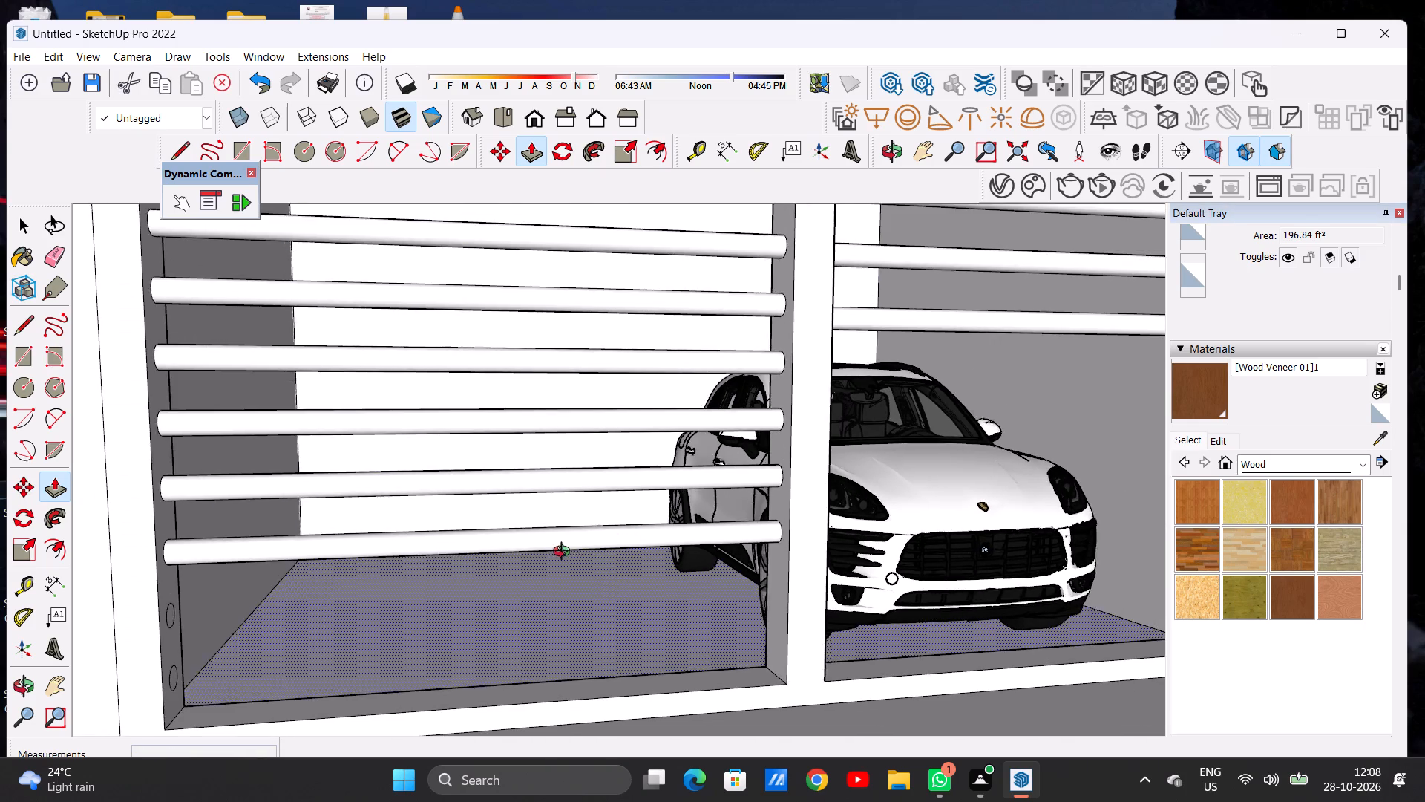
middle_click_drag(565, 553, 416, 558)
scroll(315, 590, "up", 3)
scroll(310, 590, "down", 1)
scroll(308, 590, "up", 2)
scroll(256, 548, "up", 6)
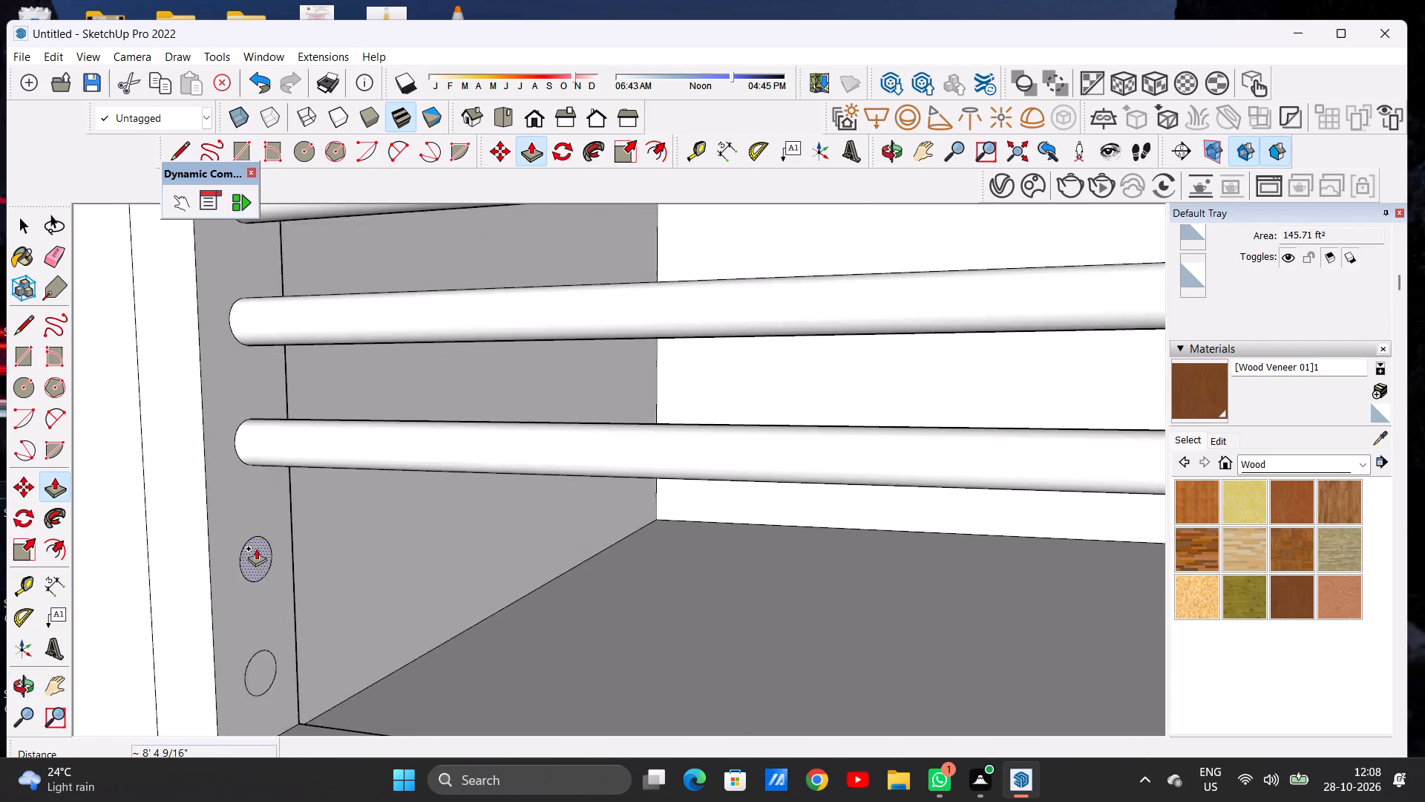
left_click(255, 548)
scroll(558, 564, "down", 5)
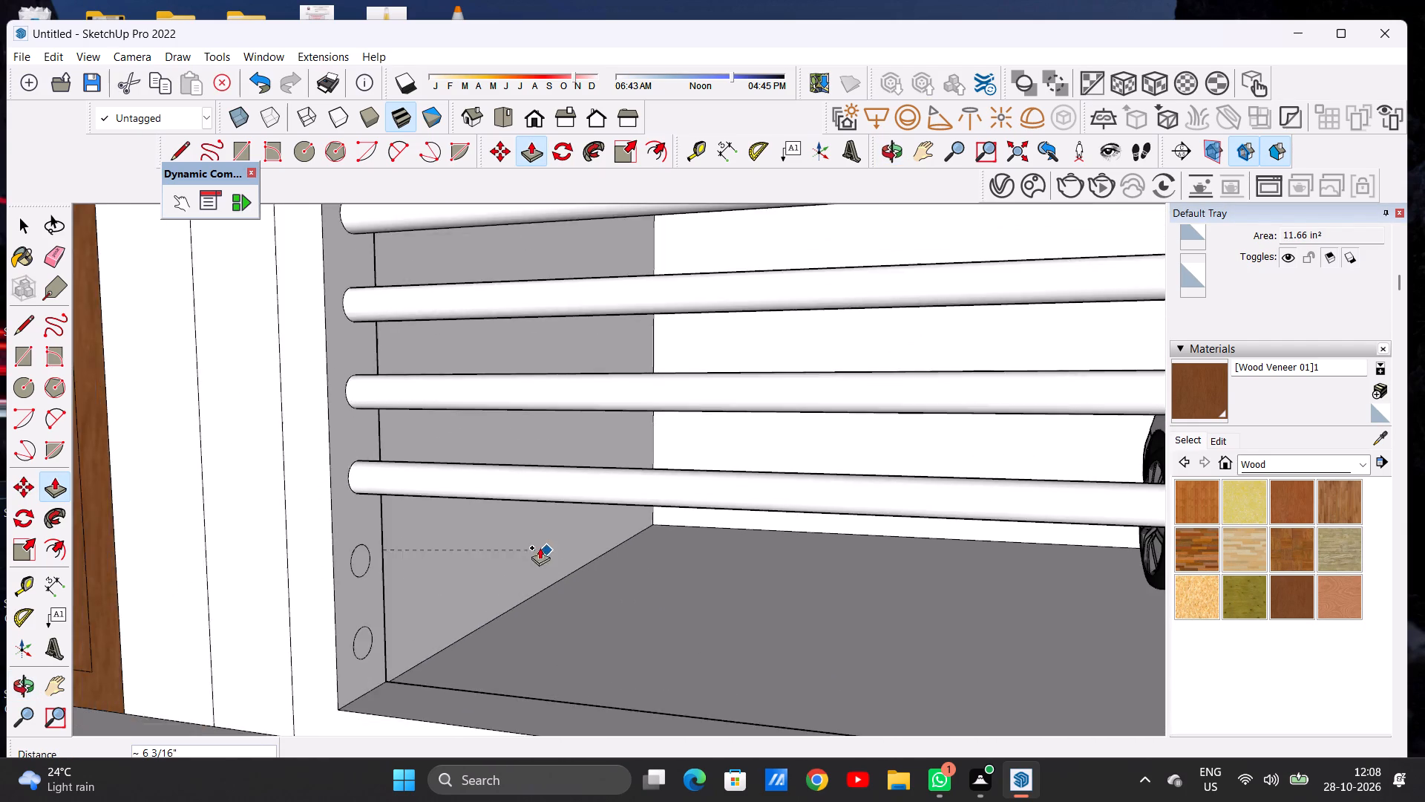
scroll(519, 529, "down", 12)
middle_click_drag(693, 567, 865, 550)
scroll(787, 531, "up", 2)
scroll(787, 531, "down", 1)
scroll(787, 531, "up", 8)
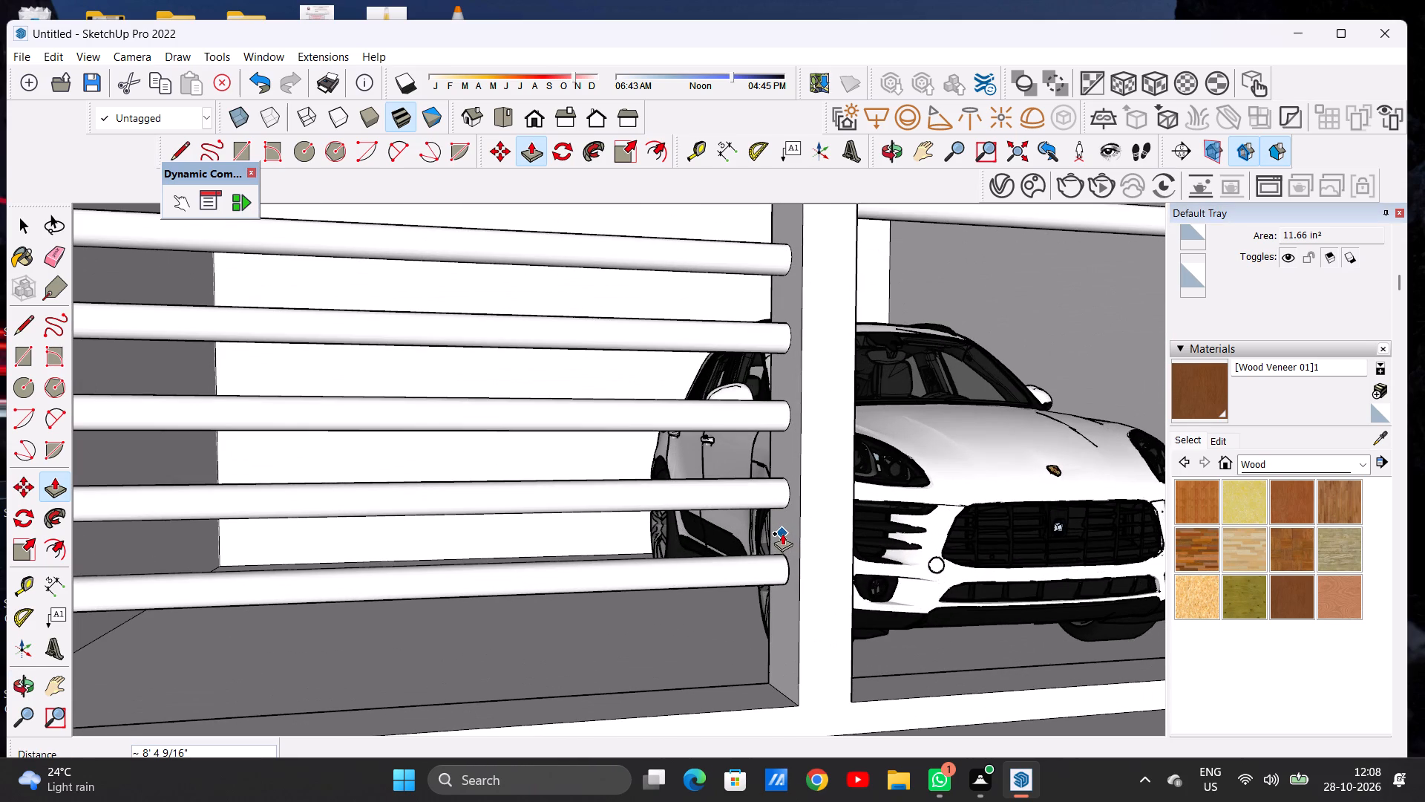
left_click(782, 533)
scroll(675, 475, "down", 8)
middle_click_drag(560, 543, 477, 544)
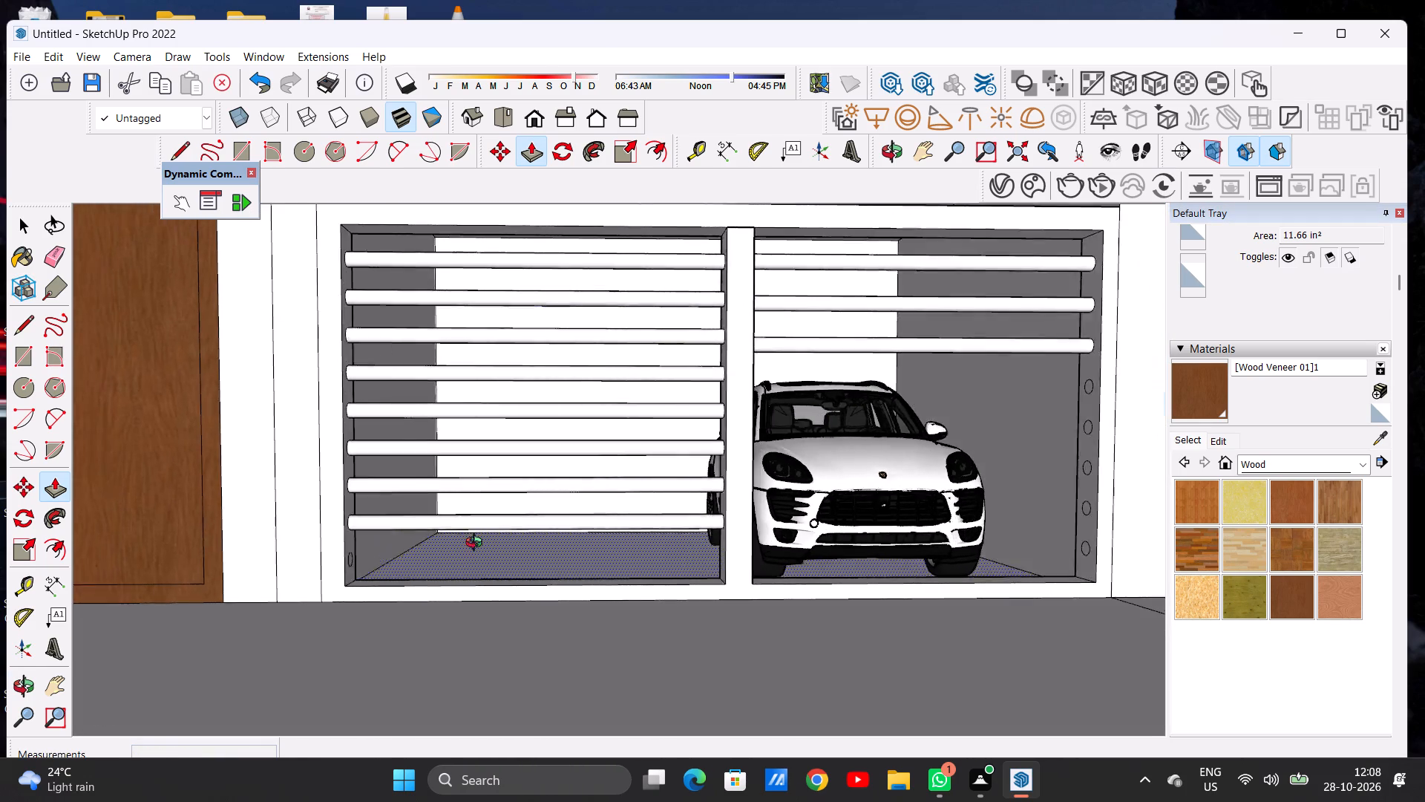
Push/Pull the lowest circle on the door-side post about 8' 4 9/16" into a round bar reaching the middle post.
middle_click_drag(477, 544, 420, 578)
scroll(386, 547, "up", 13)
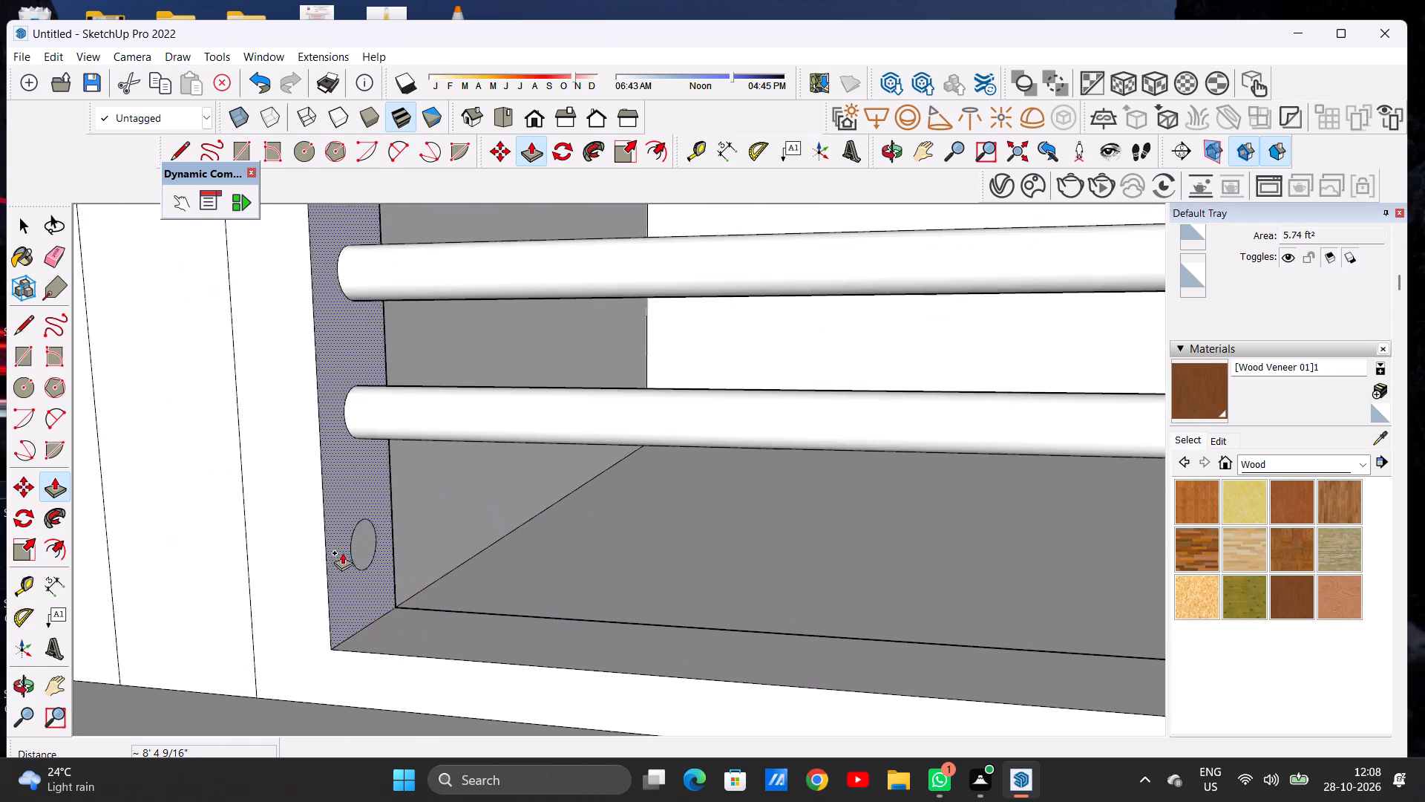
scroll(364, 545, "up", 3)
left_click(364, 545)
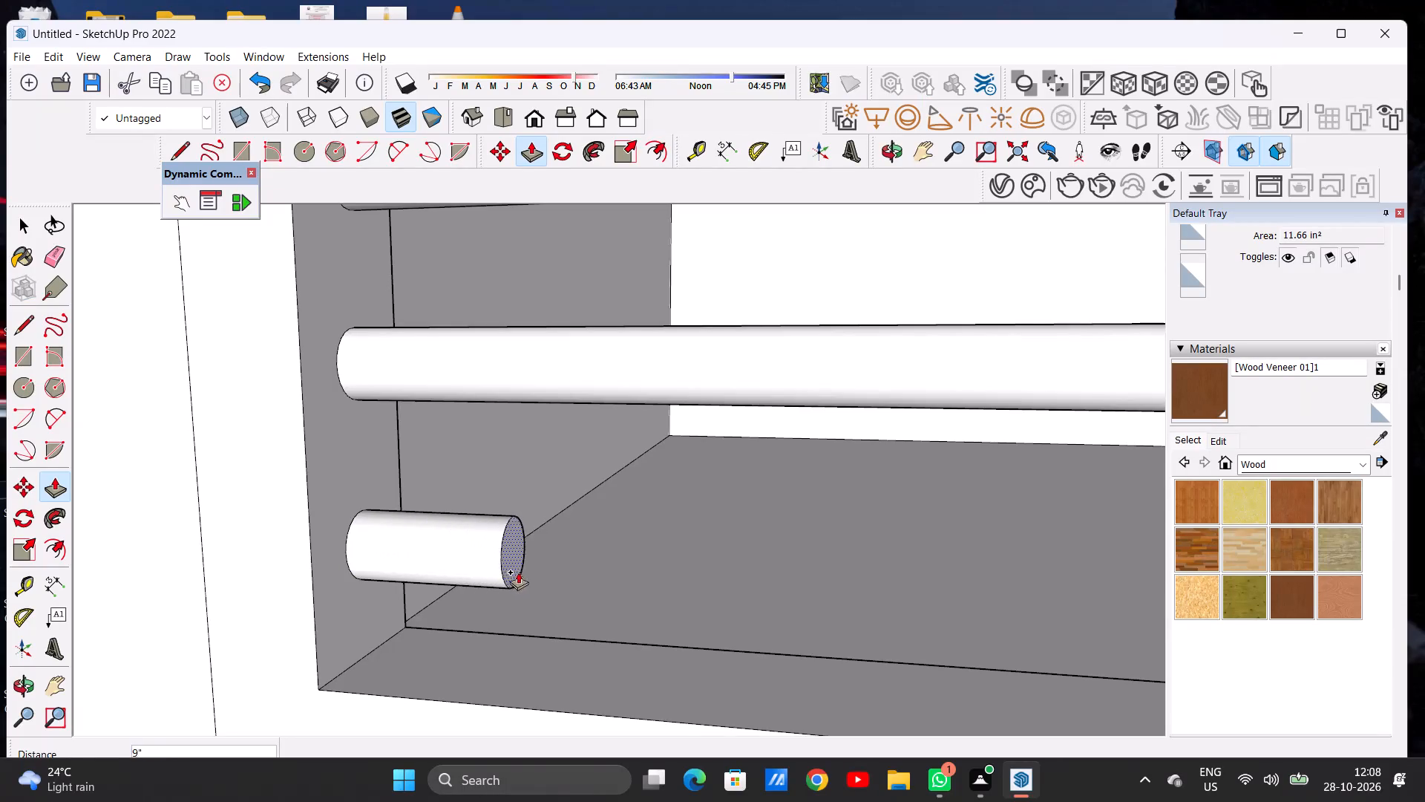
scroll(513, 576, "down", 10)
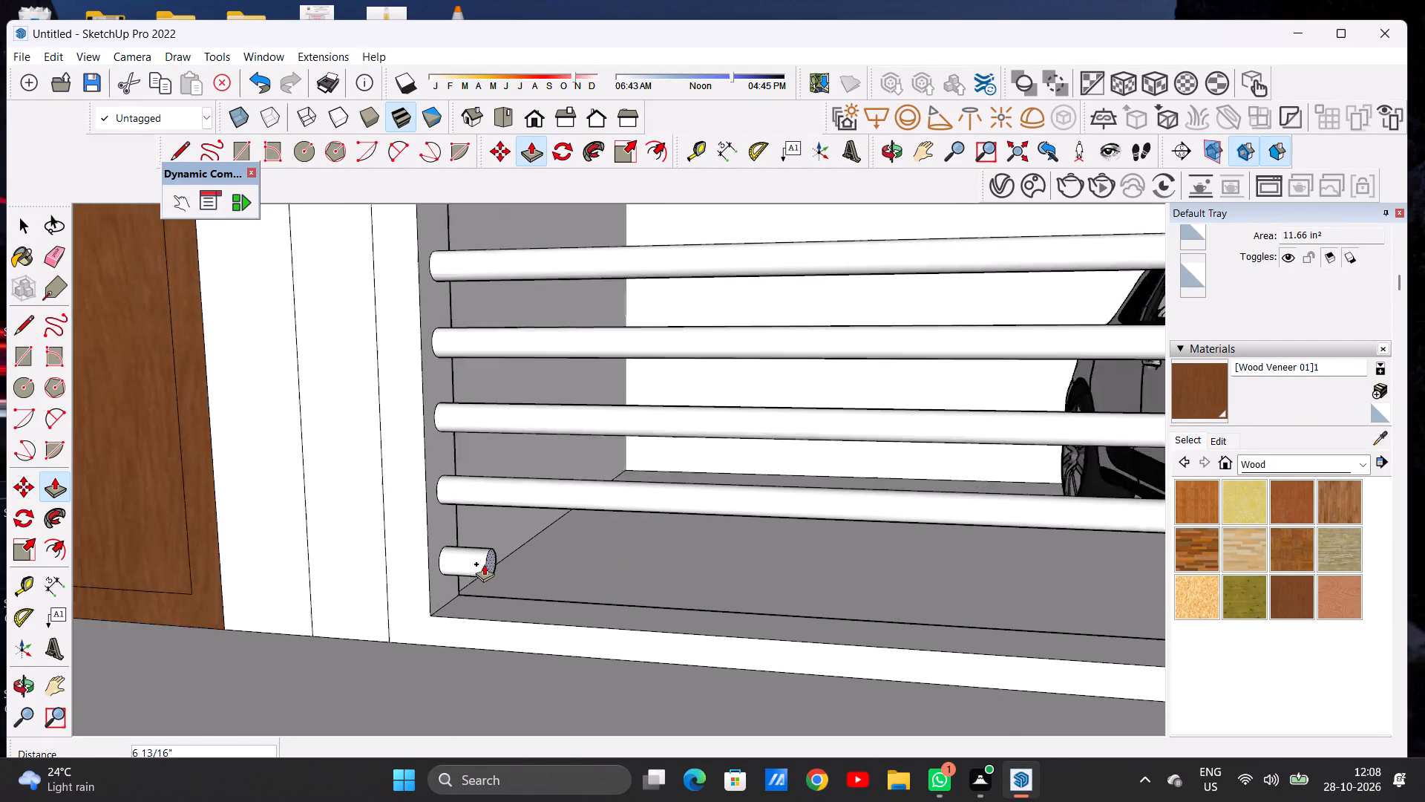
scroll(484, 564, "down", 9)
middle_click_drag(800, 571, 913, 565)
scroll(865, 550, "up", 8)
left_click(865, 535)
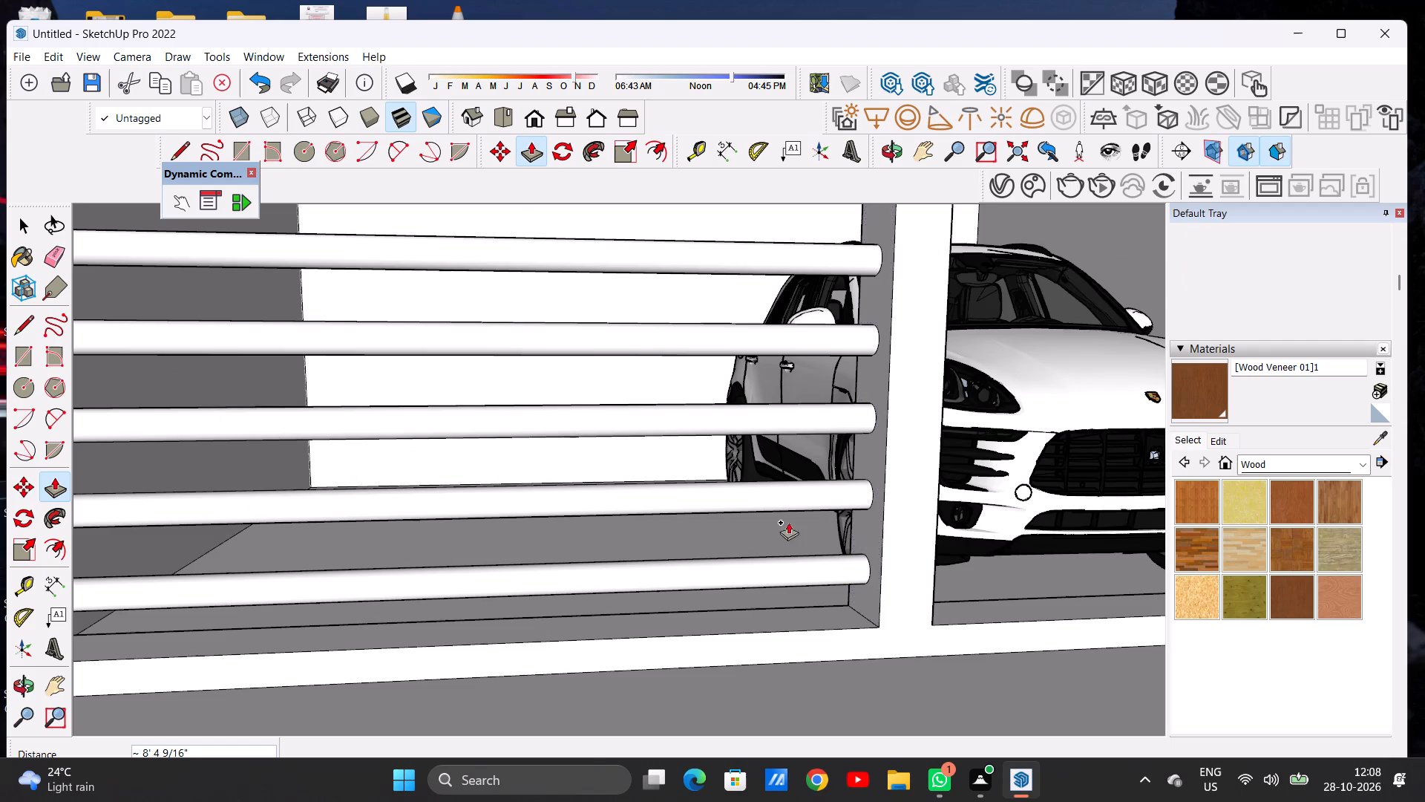
Push/Pull the three lowest circles on the carport's outer post about 7' 9 3/8" each into bars reaching the middle post.
scroll(687, 526, "down", 6)
scroll(1049, 529, "up", 6)
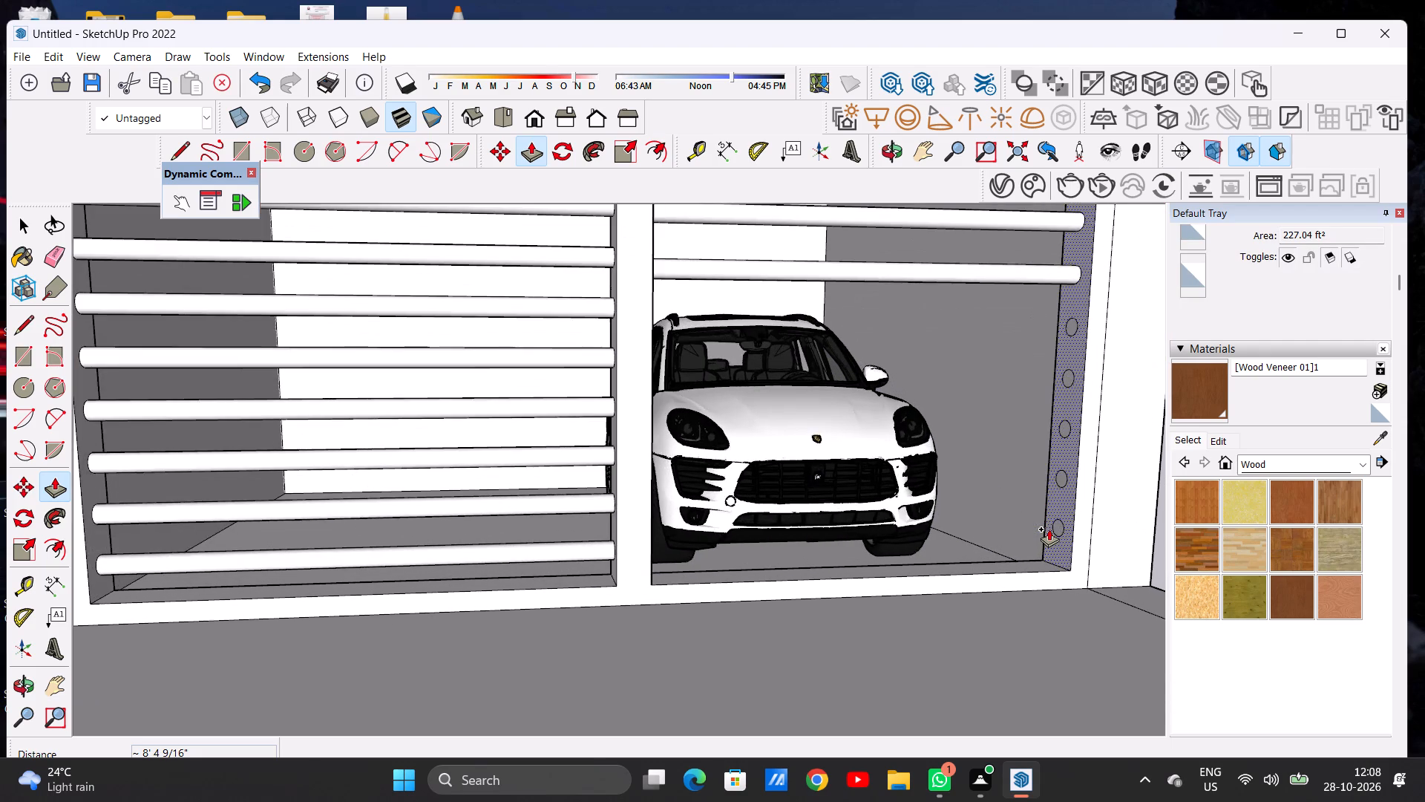
scroll(1052, 525, "up", 7)
left_click(1061, 523)
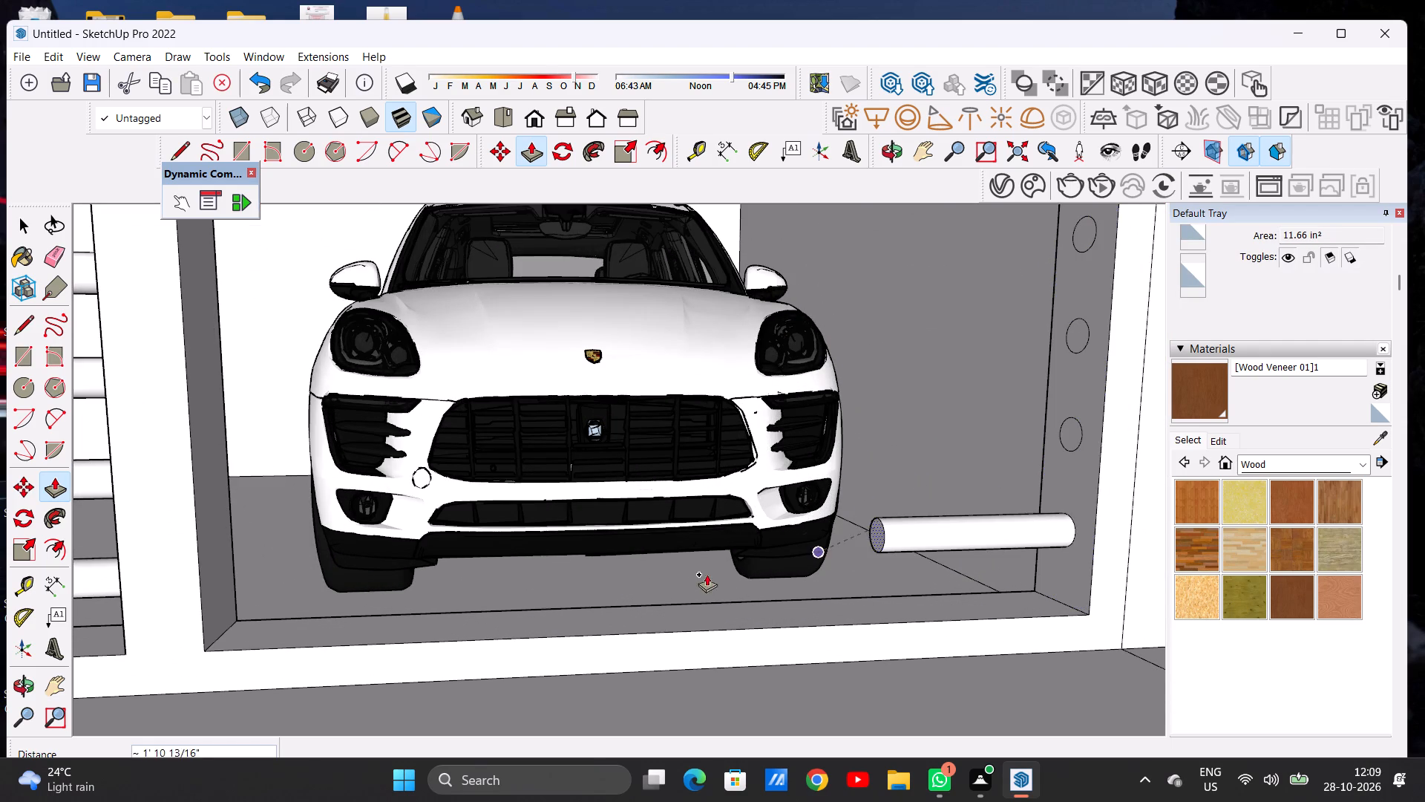
left_click(210, 505)
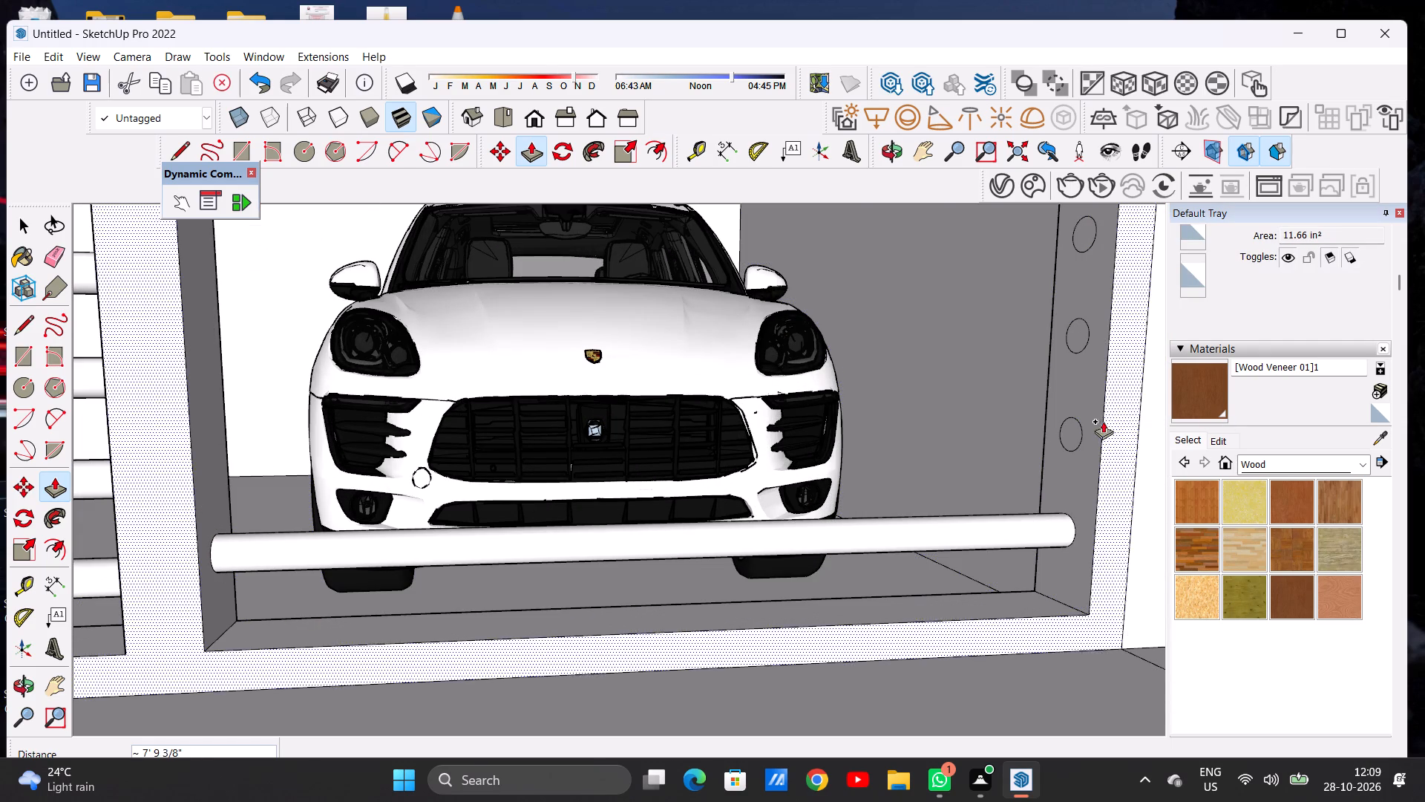
left_click(1073, 428)
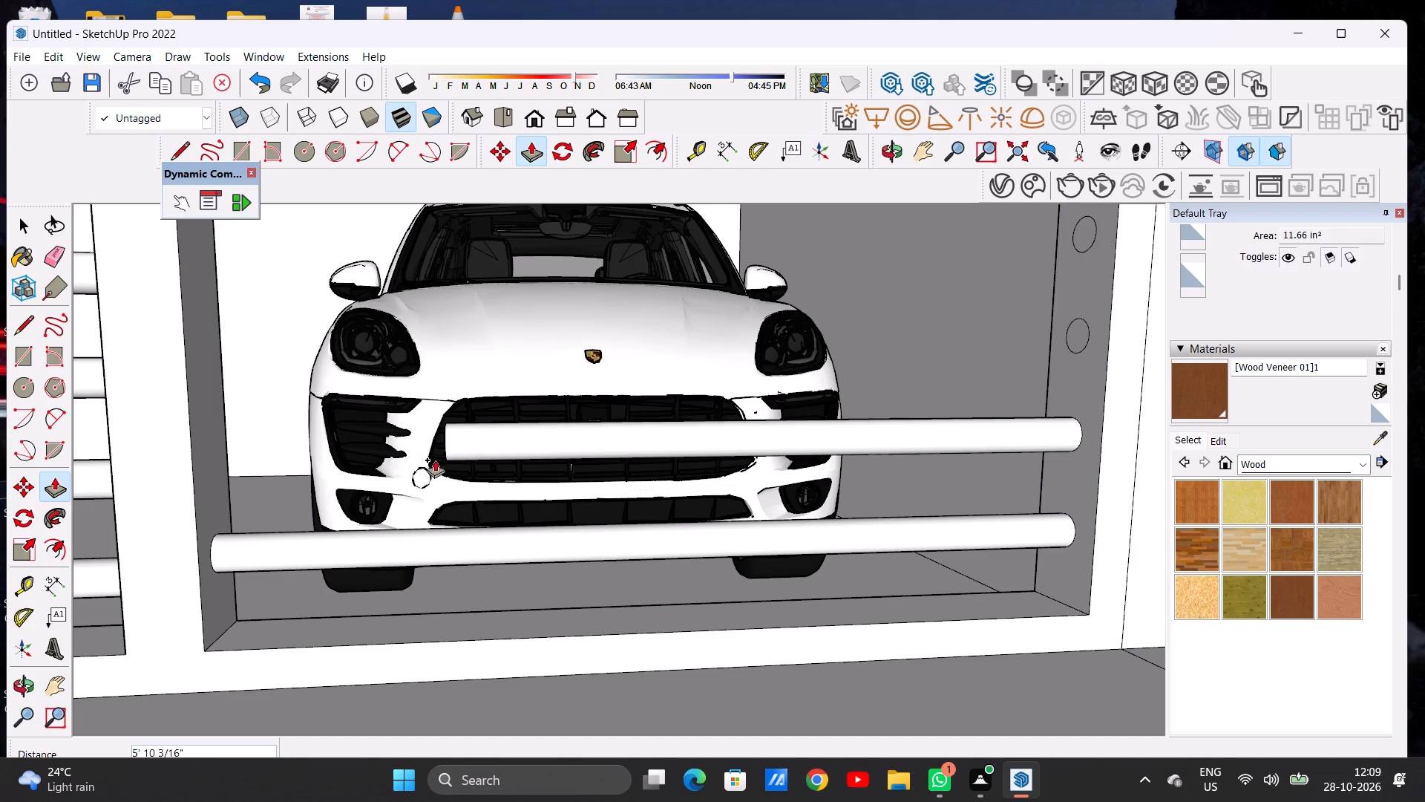
left_click(200, 423)
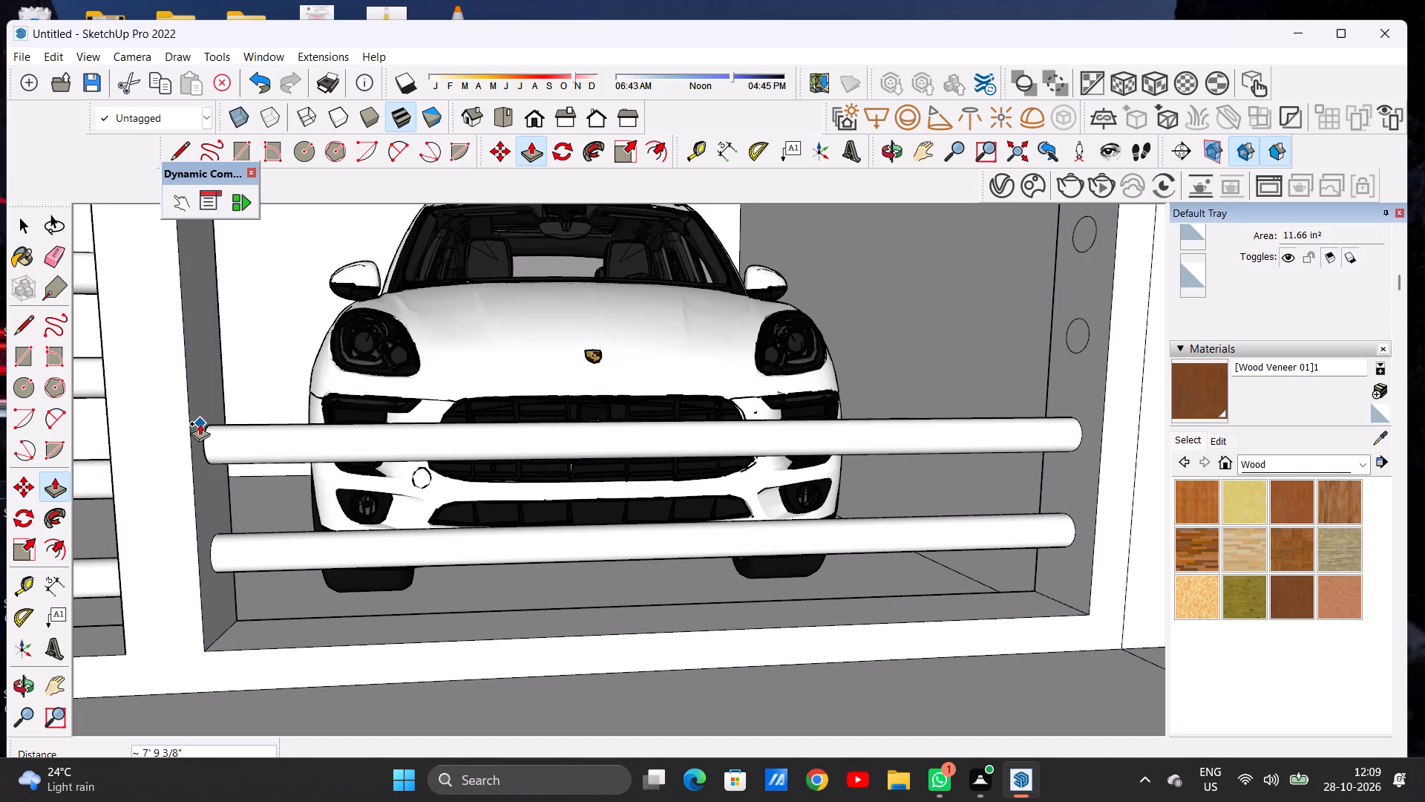
left_click(1073, 328)
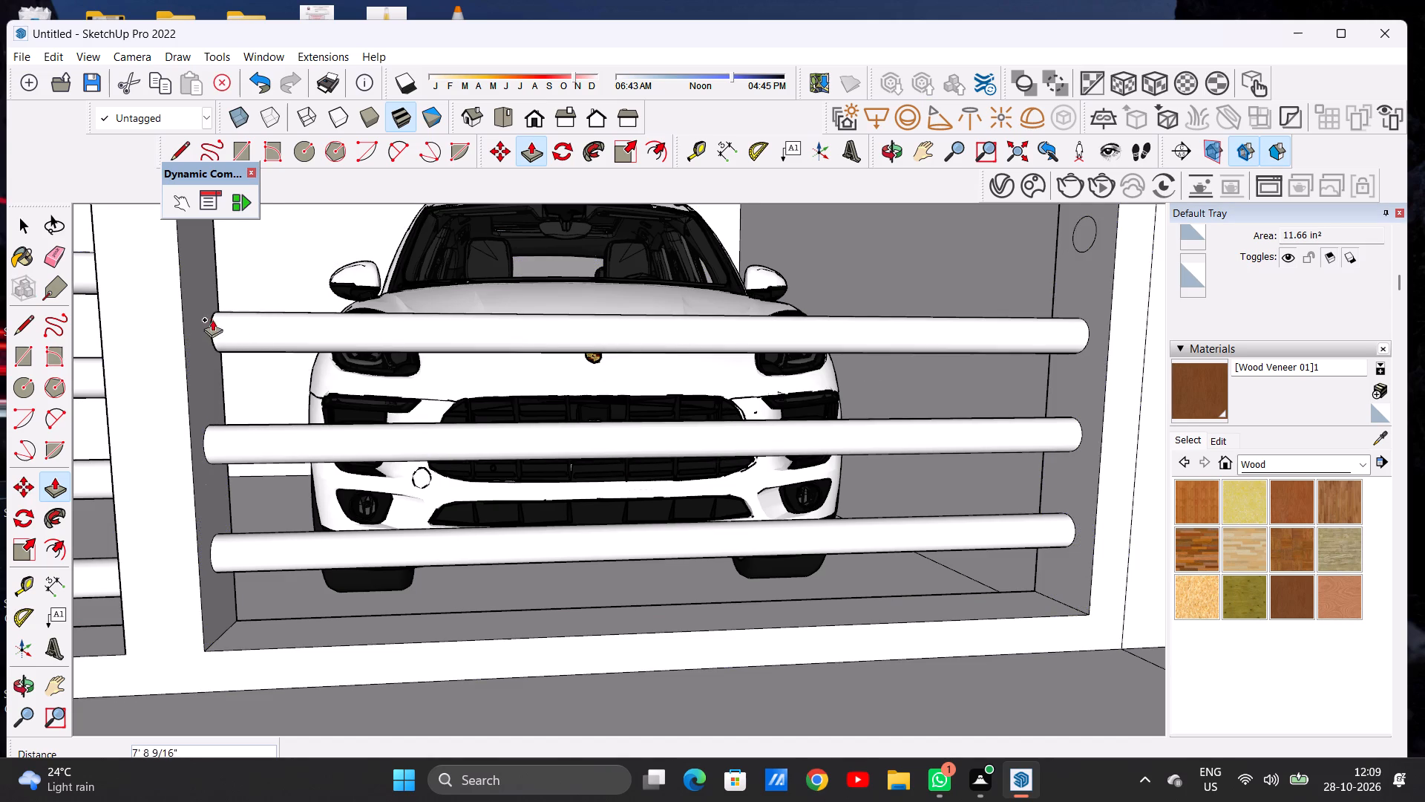
left_click(192, 292)
Push/Pull the fourth circle from the top on the outer post about 7' 9 3/8" across the car bay to the middle post.
scroll(900, 492, "down", 5)
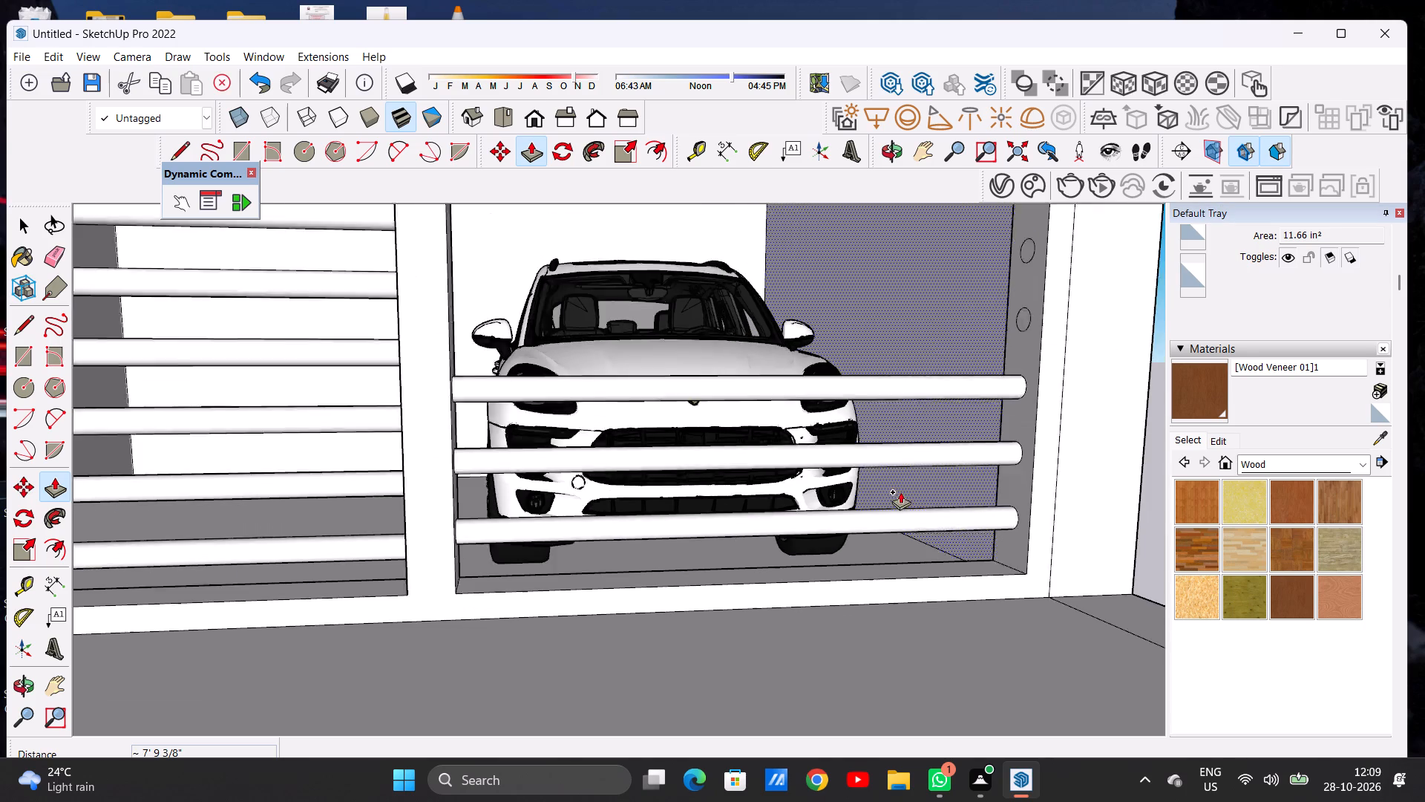
scroll(824, 522, "down", 2)
scroll(824, 522, "up", 2)
scroll(824, 522, "down", 4)
scroll(939, 370, "up", 7)
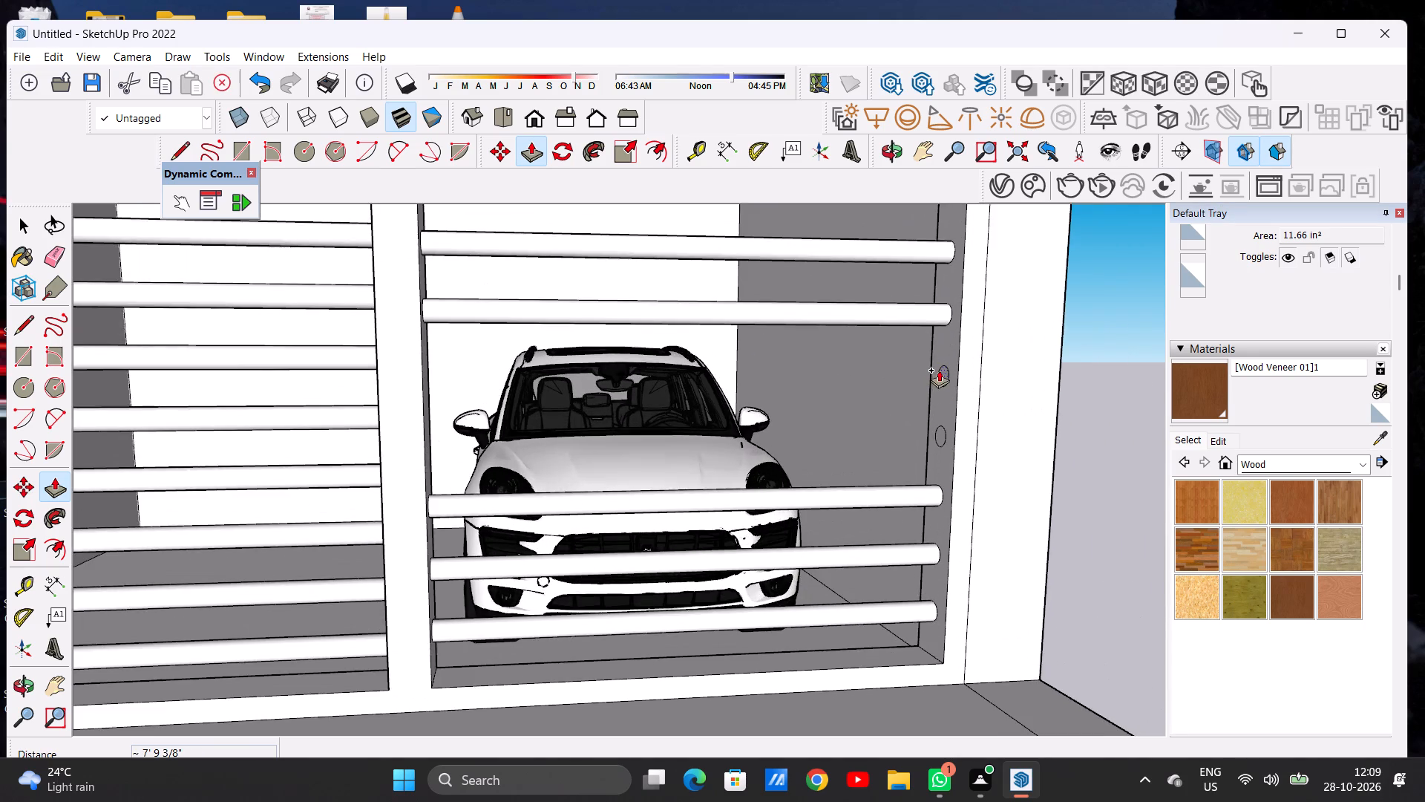
scroll(939, 370, "up", 5)
left_click(947, 375)
scroll(798, 386, "down", 6)
scroll(370, 360, "up", 6)
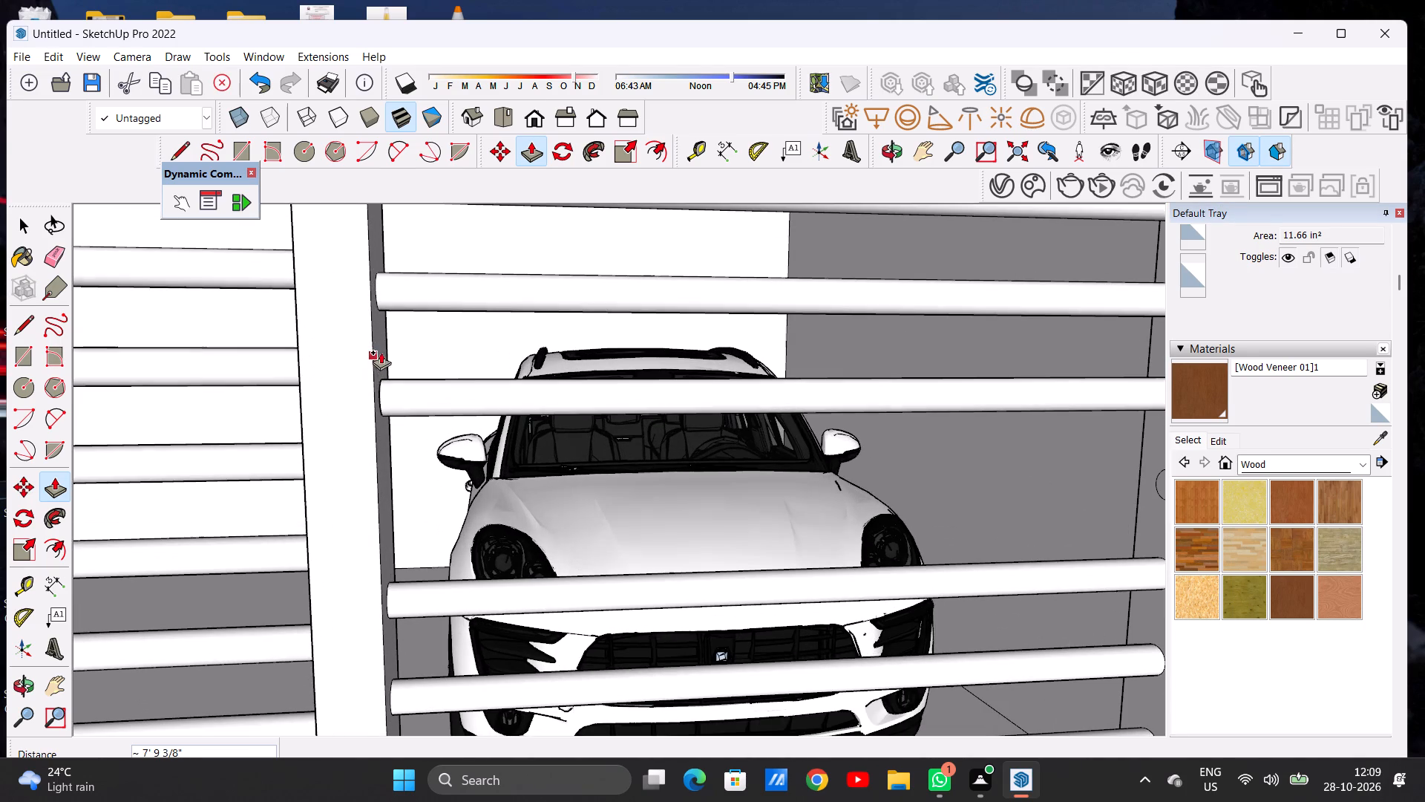
left_click(381, 342)
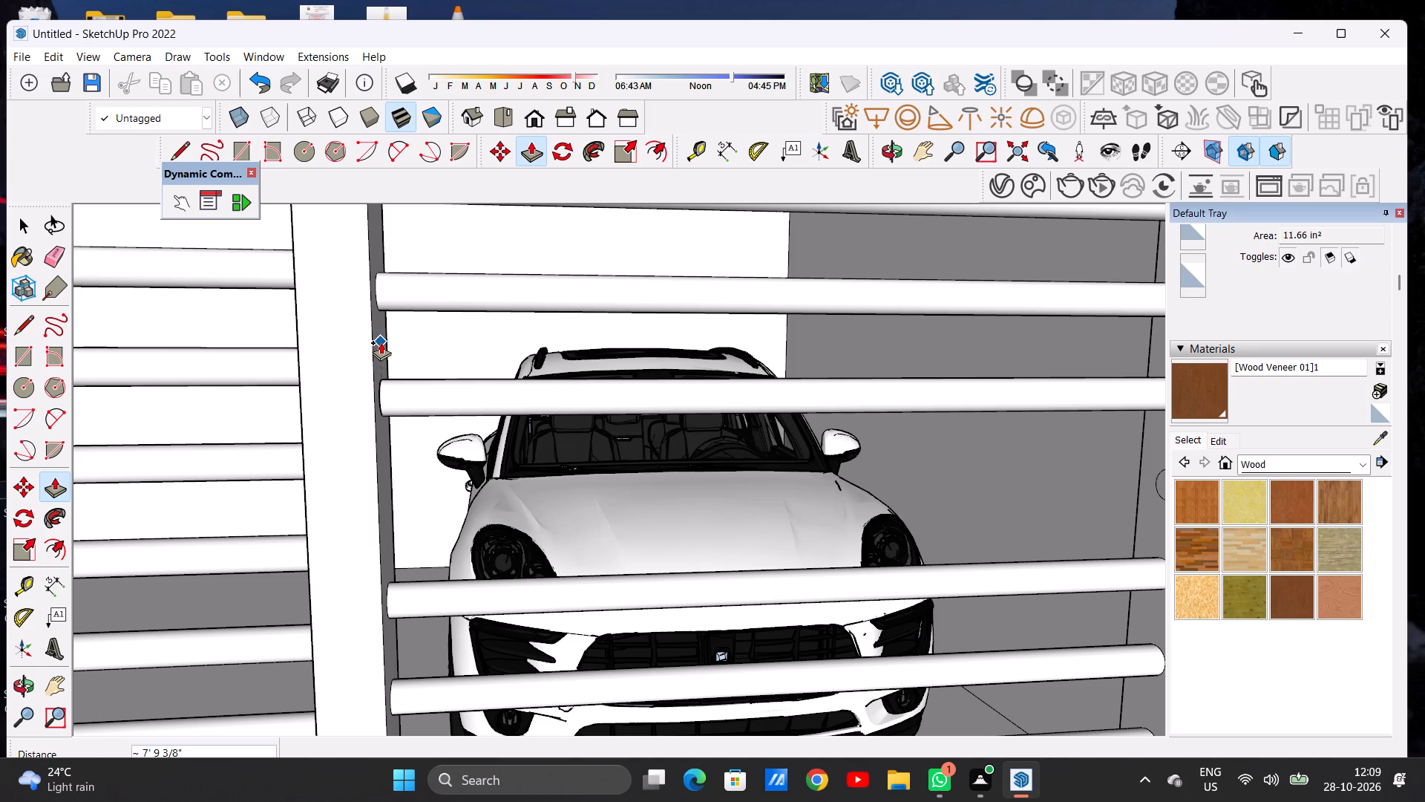
Push/Pull the last remaining circle on the outer post about 7' 9 3/8" to the middle post, closing the gap between the bars.
scroll(502, 321, "down", 5)
scroll(855, 390, "up", 9)
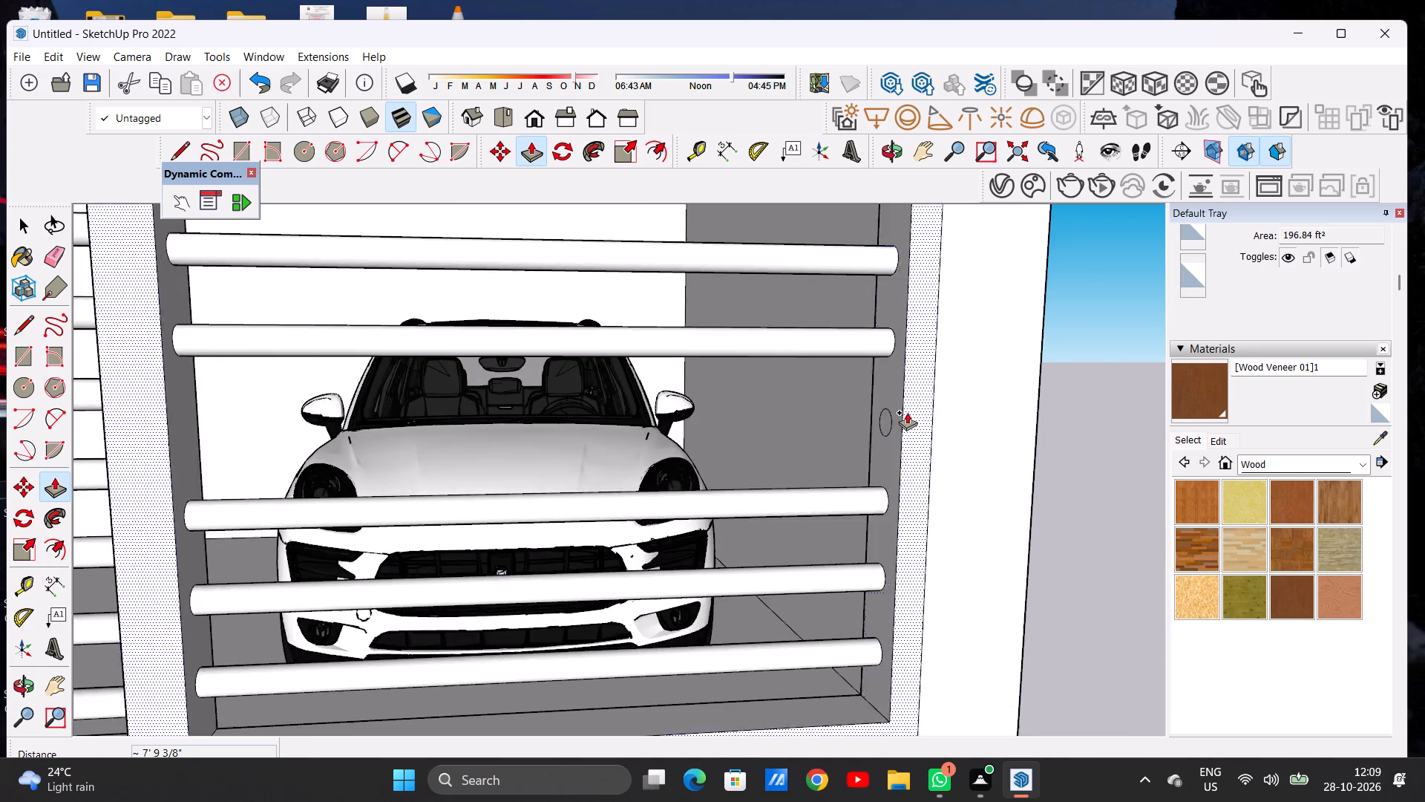
scroll(907, 412, "up", 3)
left_click(871, 422)
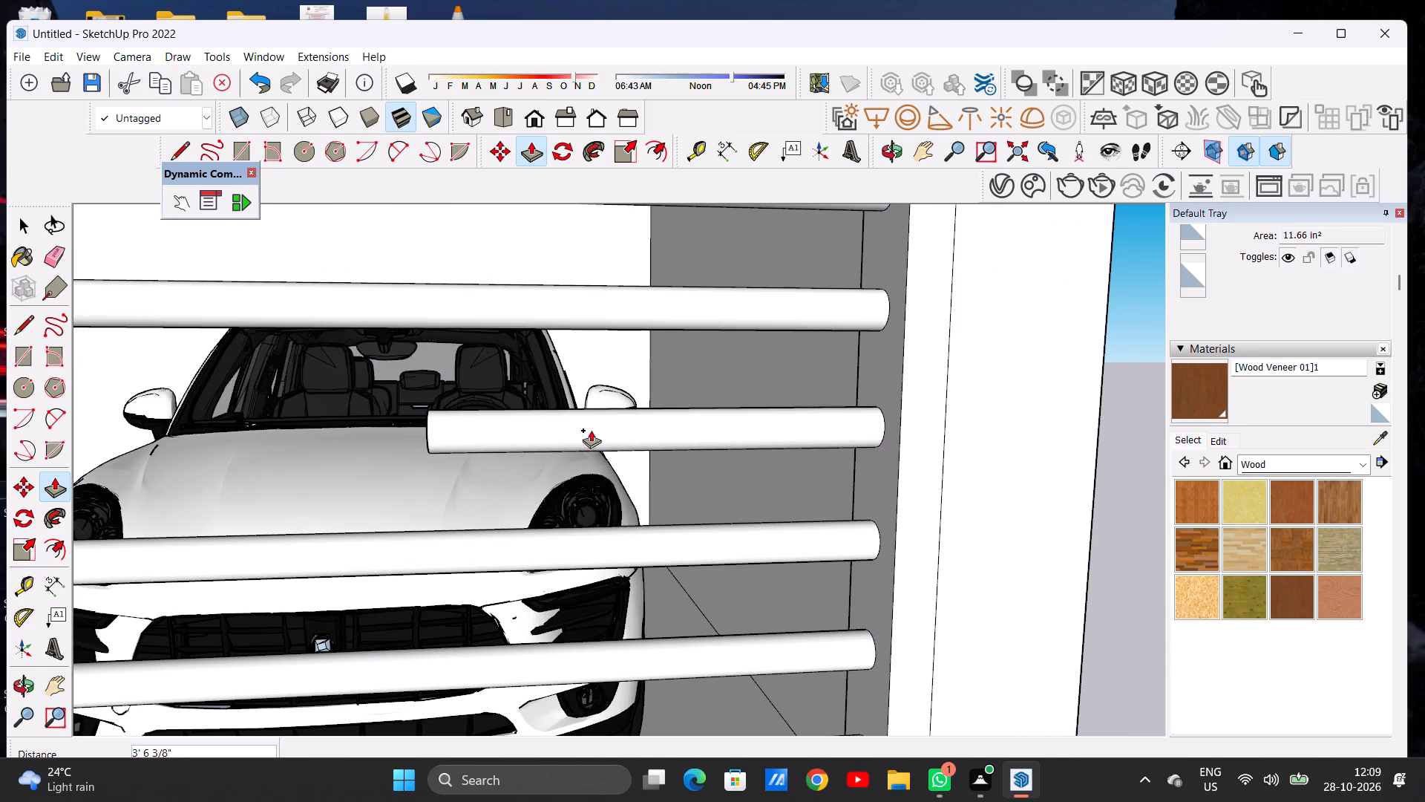
scroll(783, 389, "down", 9)
scroll(355, 392, "up", 3)
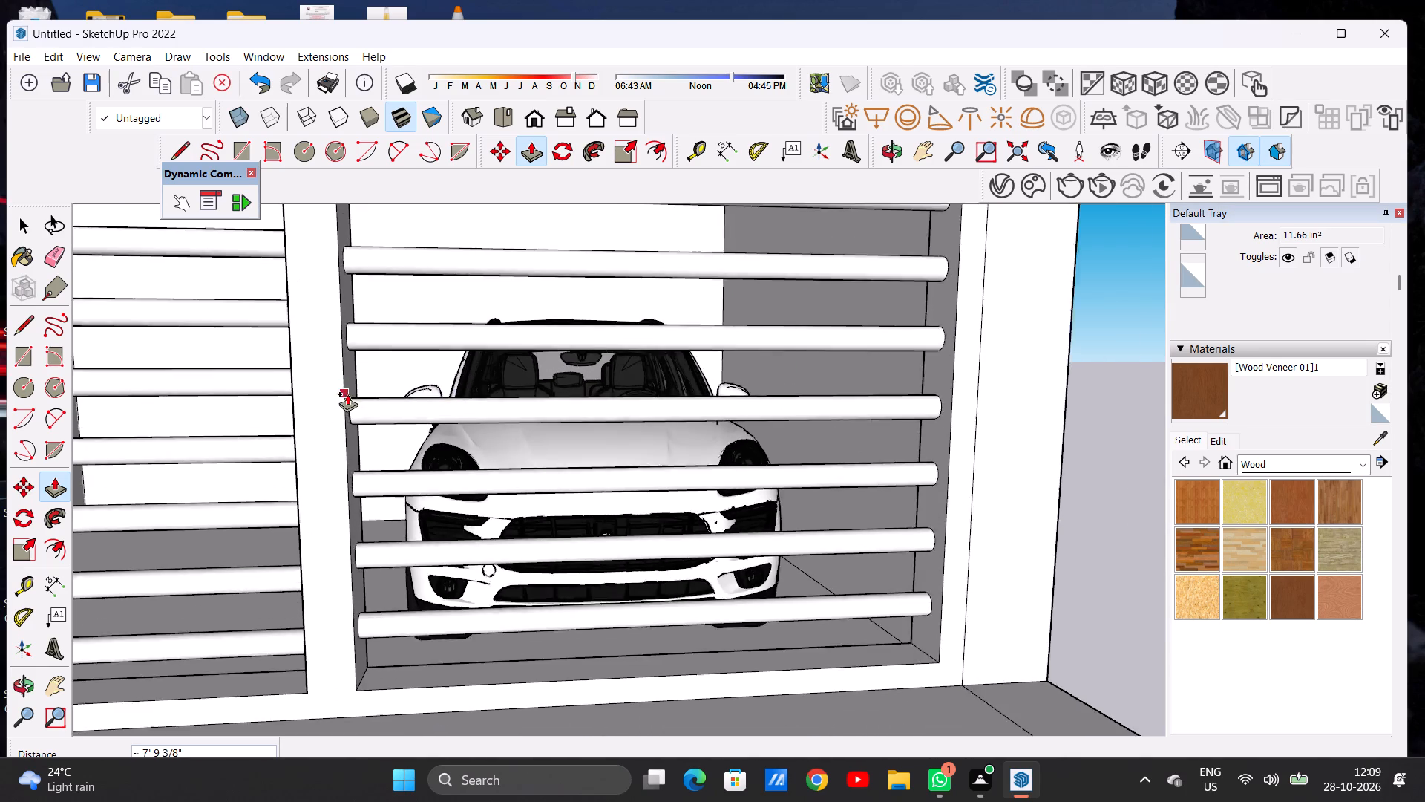
scroll(347, 394, "up", 3)
left_click(350, 373)
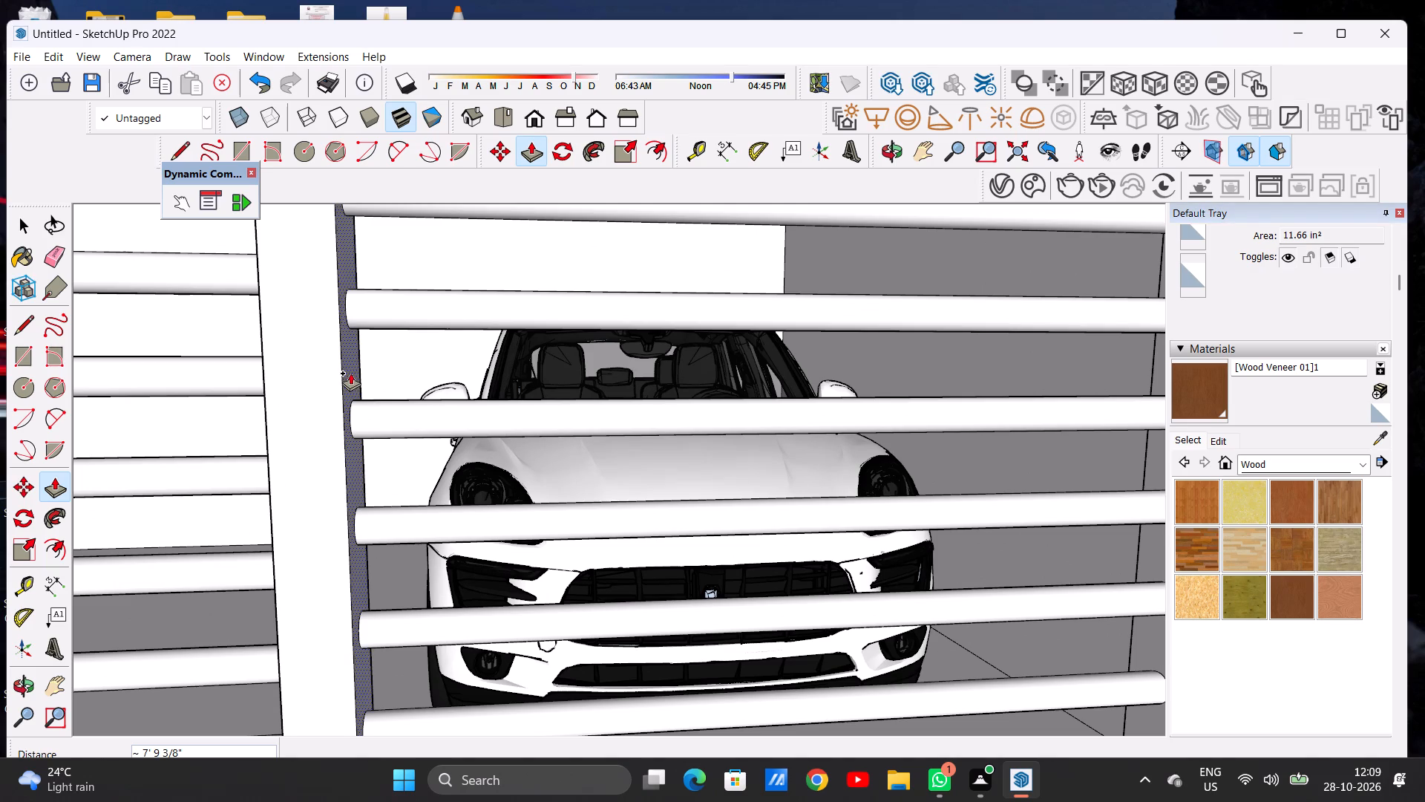
key("space")
Examine the carport's barred front frame, the ground-floor elevation and the front platform from the front and from above.
scroll(590, 396, "down", 4)
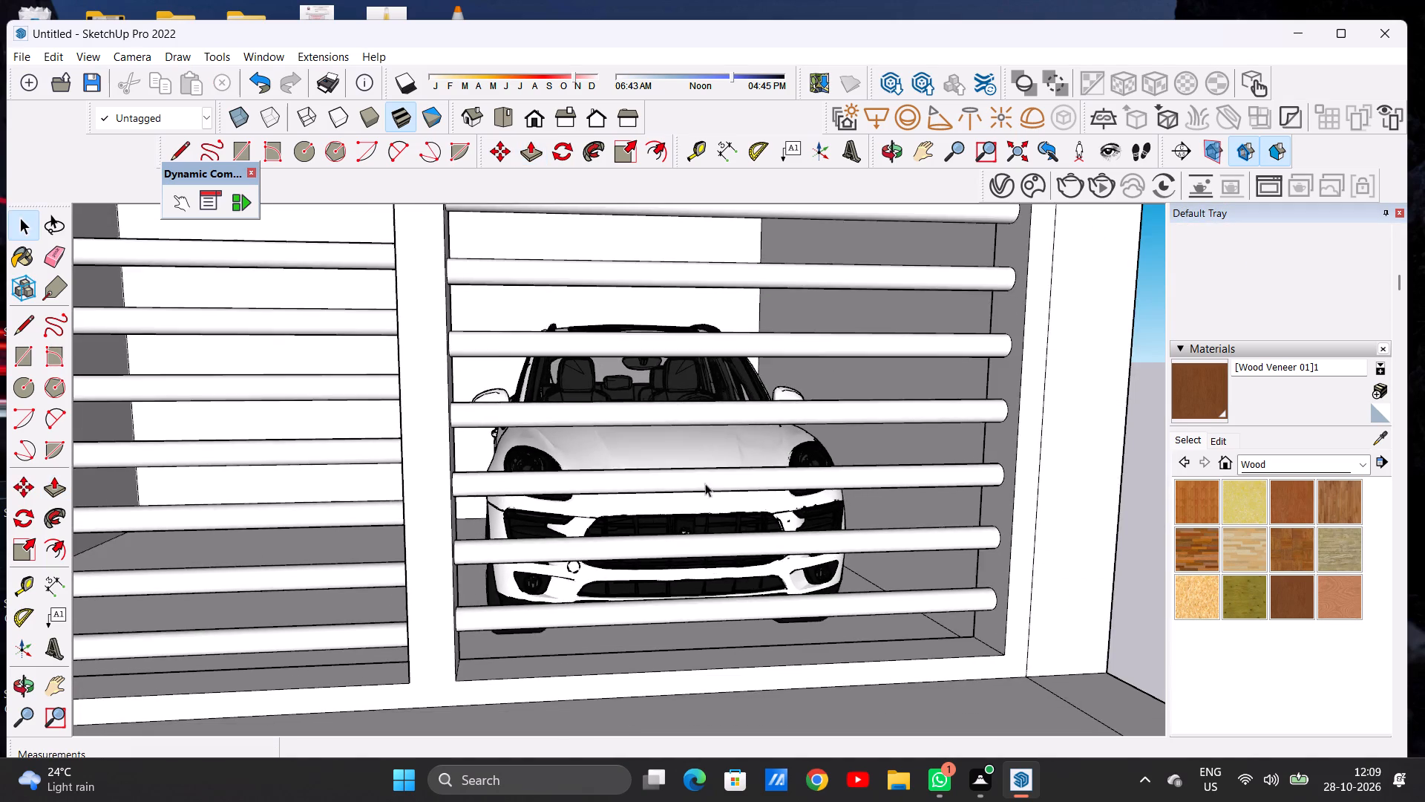
scroll(707, 491, "down", 1)
scroll(708, 491, "up", 1)
scroll(709, 492, "down", 15)
scroll(779, 493, "down", 10)
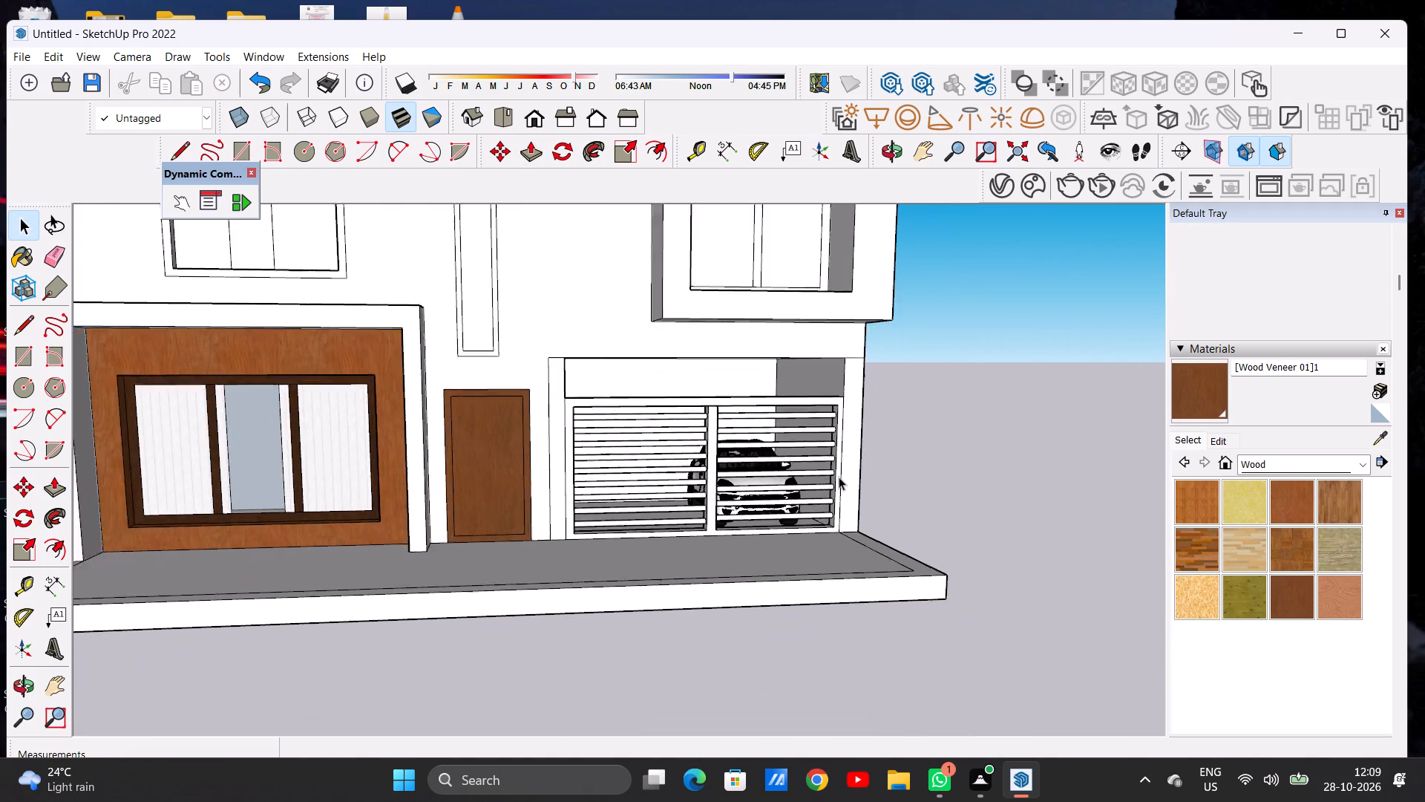
middle_click_drag(813, 495, 773, 517)
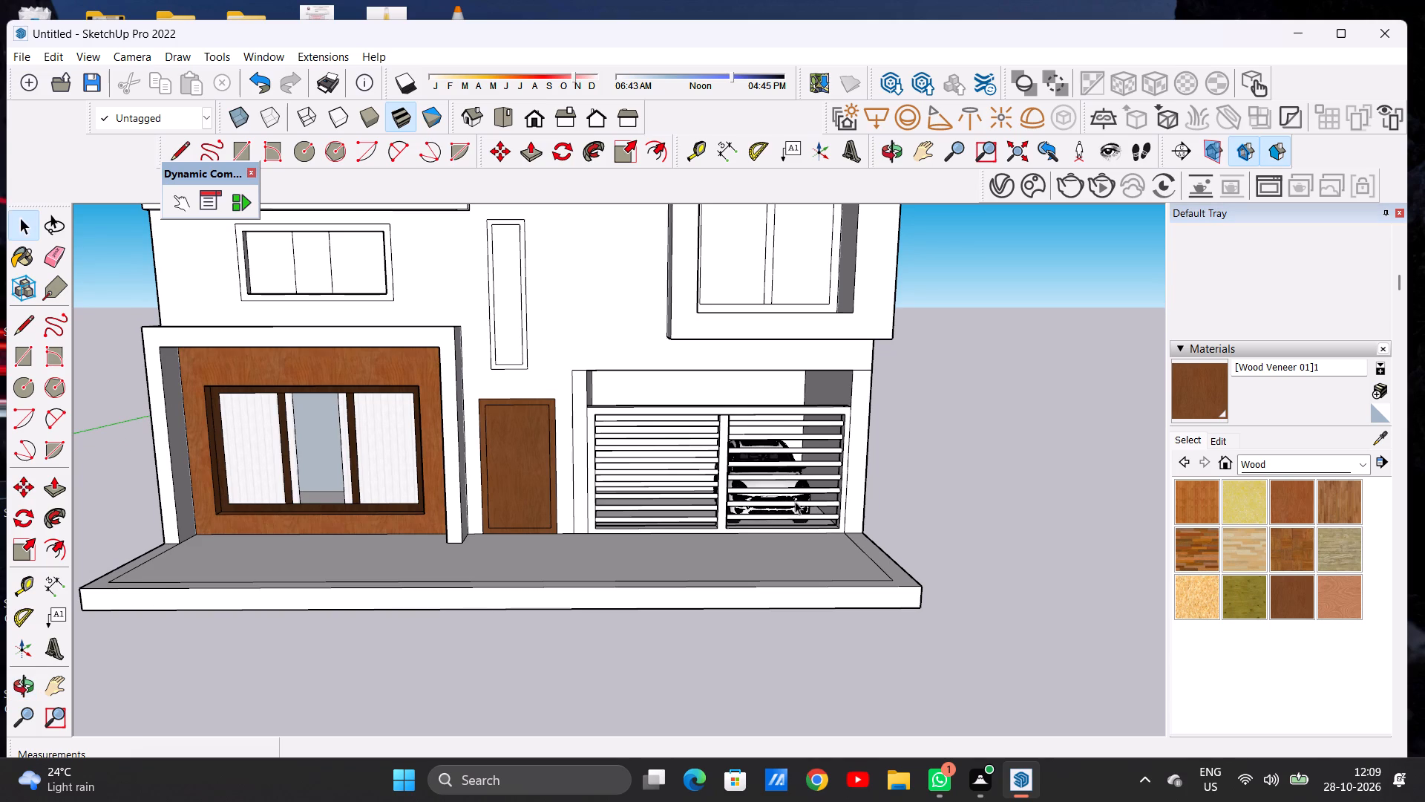
scroll(804, 503, "down", 7)
scroll(780, 448, "down", 4)
middle_click_drag(715, 493, 712, 547)
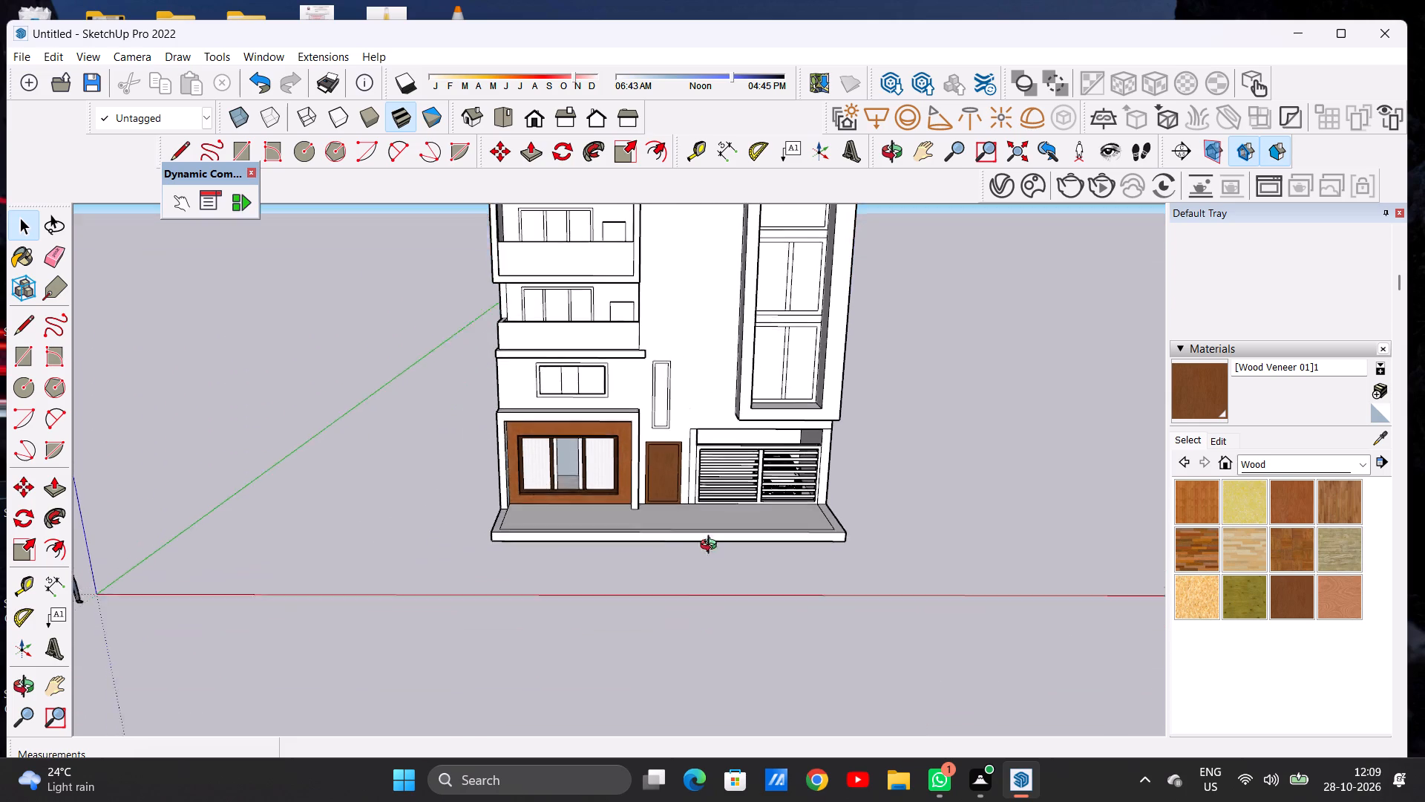
middle_click_drag(712, 547, 711, 611)
scroll(817, 544, "up", 5)
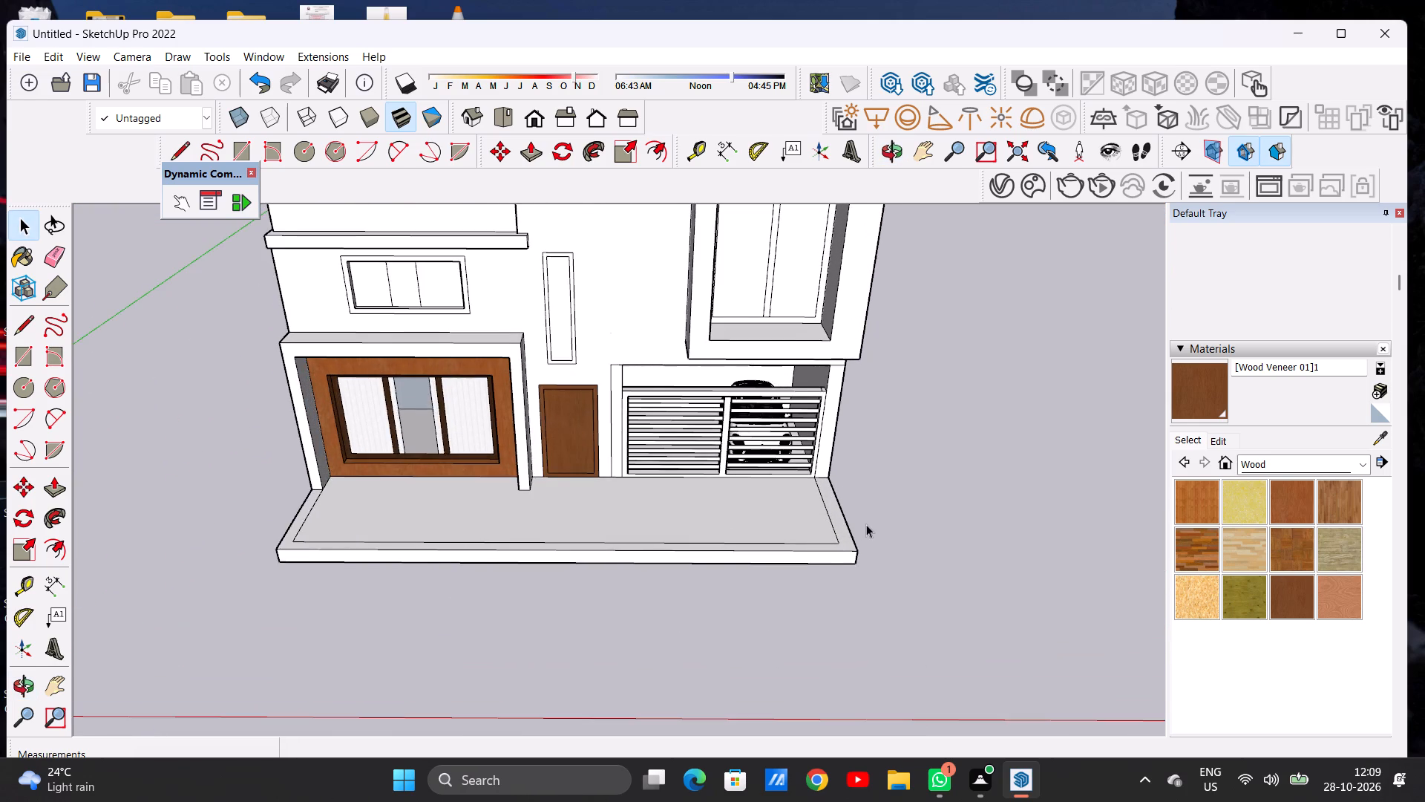
scroll(866, 524, "down", 3)
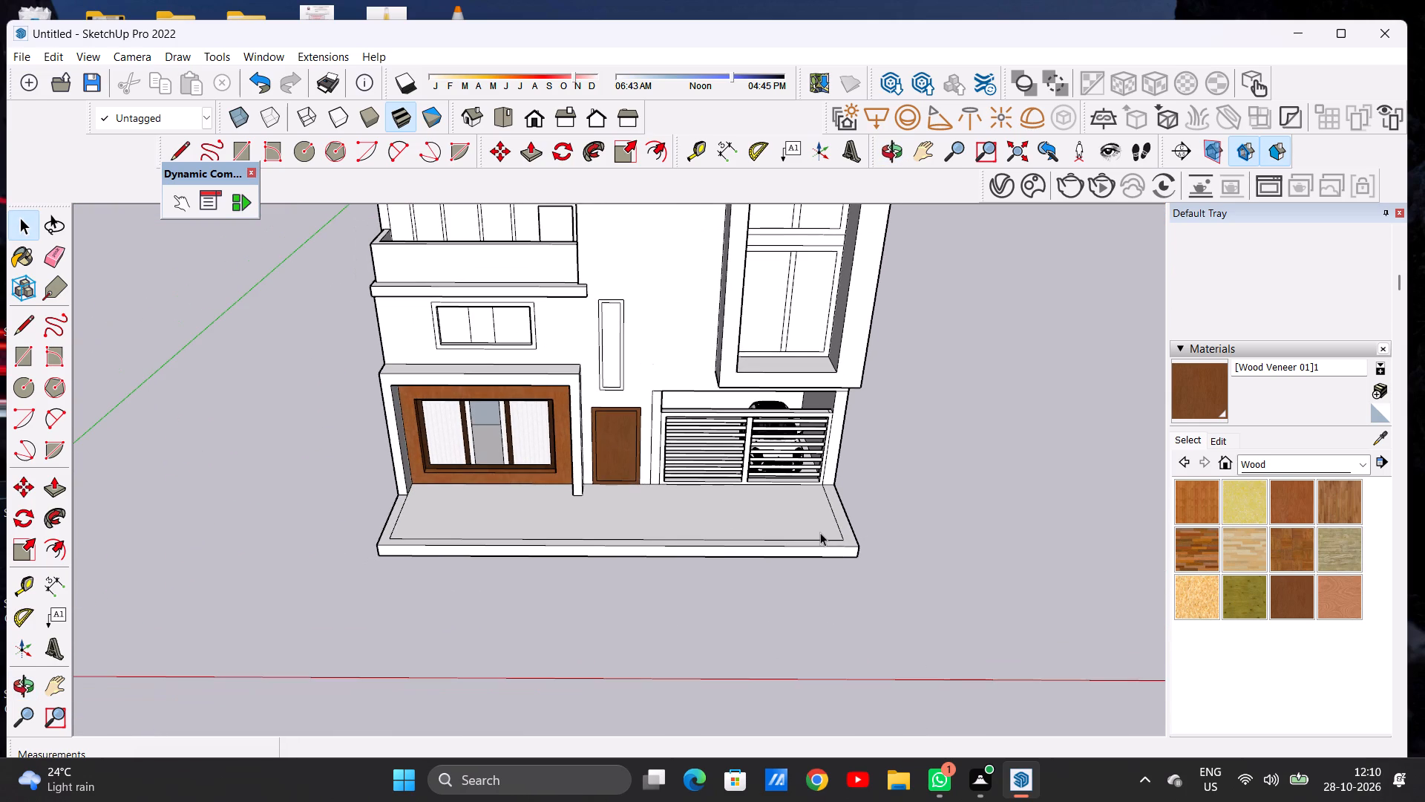
Draw a line about 1' 3/8" long from the platform's inner border corner on the carport side to its front edge.
key("l")
scroll(796, 544, "up", 1)
scroll(796, 544, "down", 1)
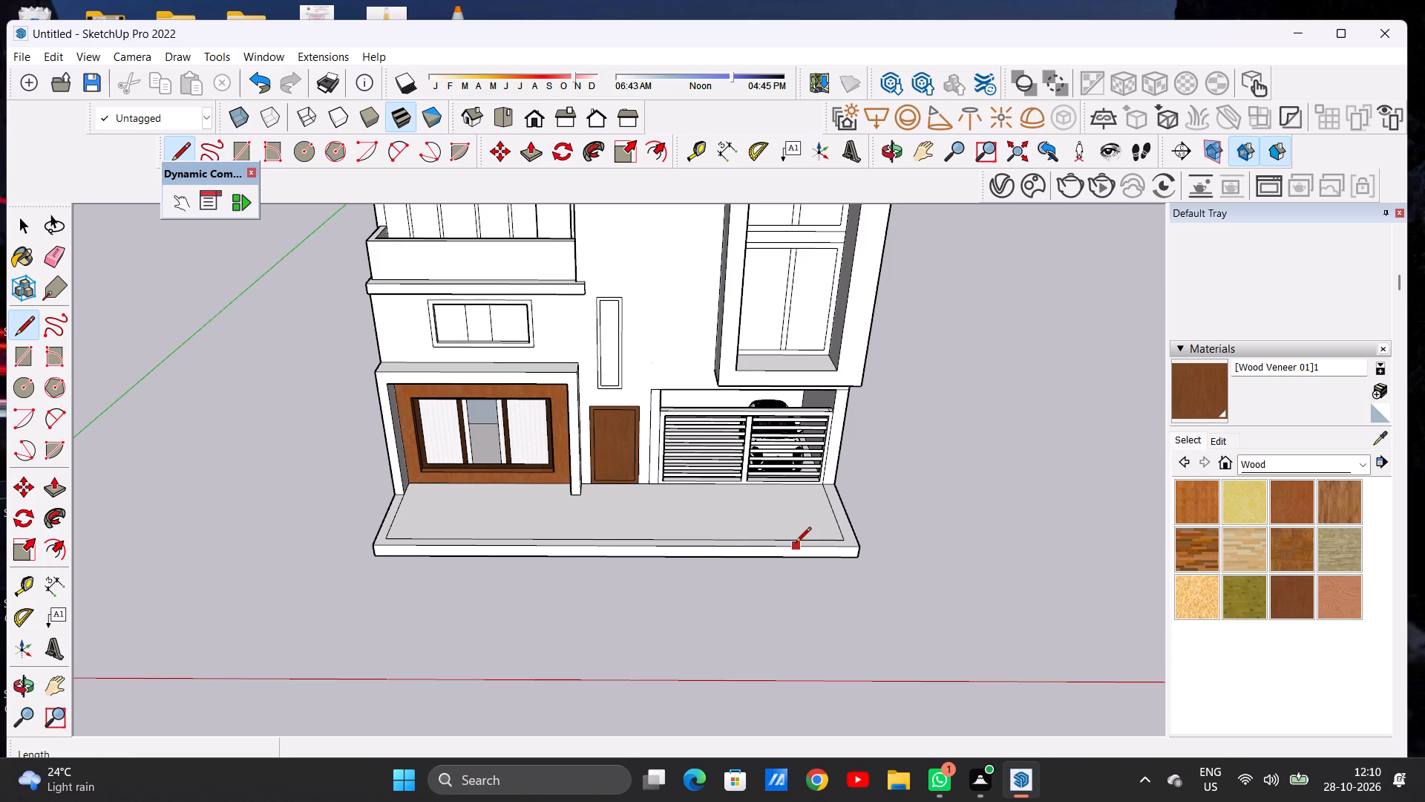
scroll(851, 547, "up", 6)
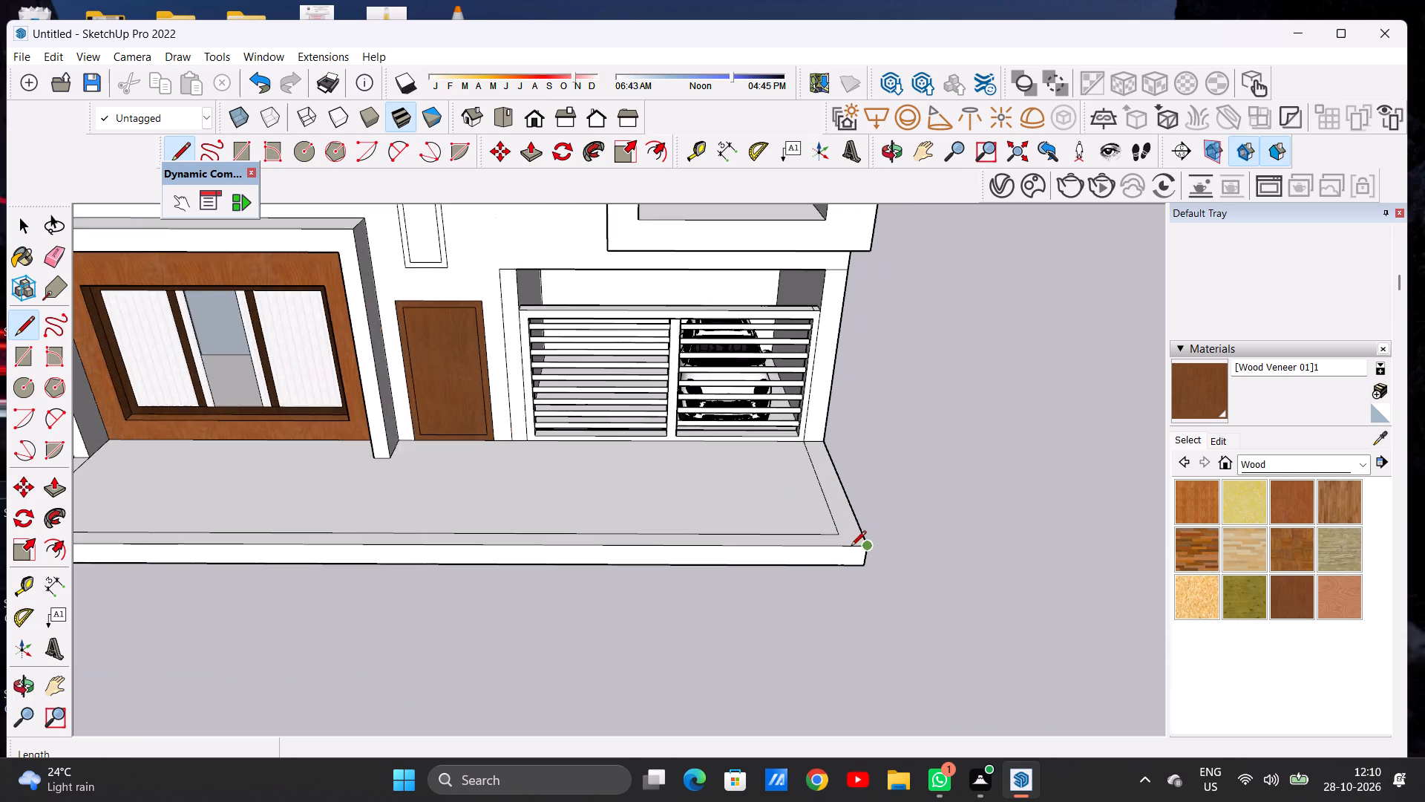
scroll(840, 547, "up", 7)
left_click(839, 525)
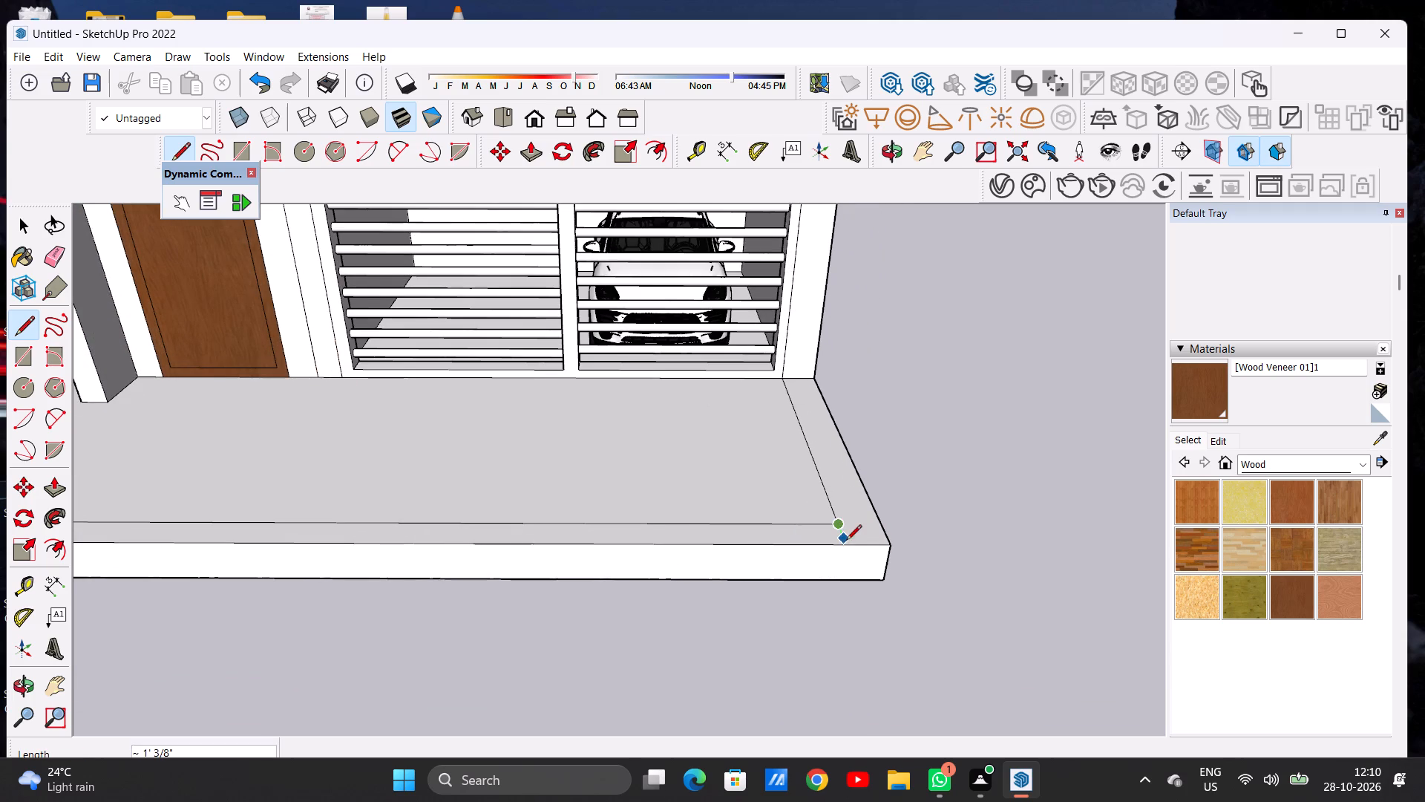
left_click(846, 544)
Draw a matching line about 1' 3/8" long from the inner border corner on the platform's window side to its front edge.
scroll(862, 528, "down", 10)
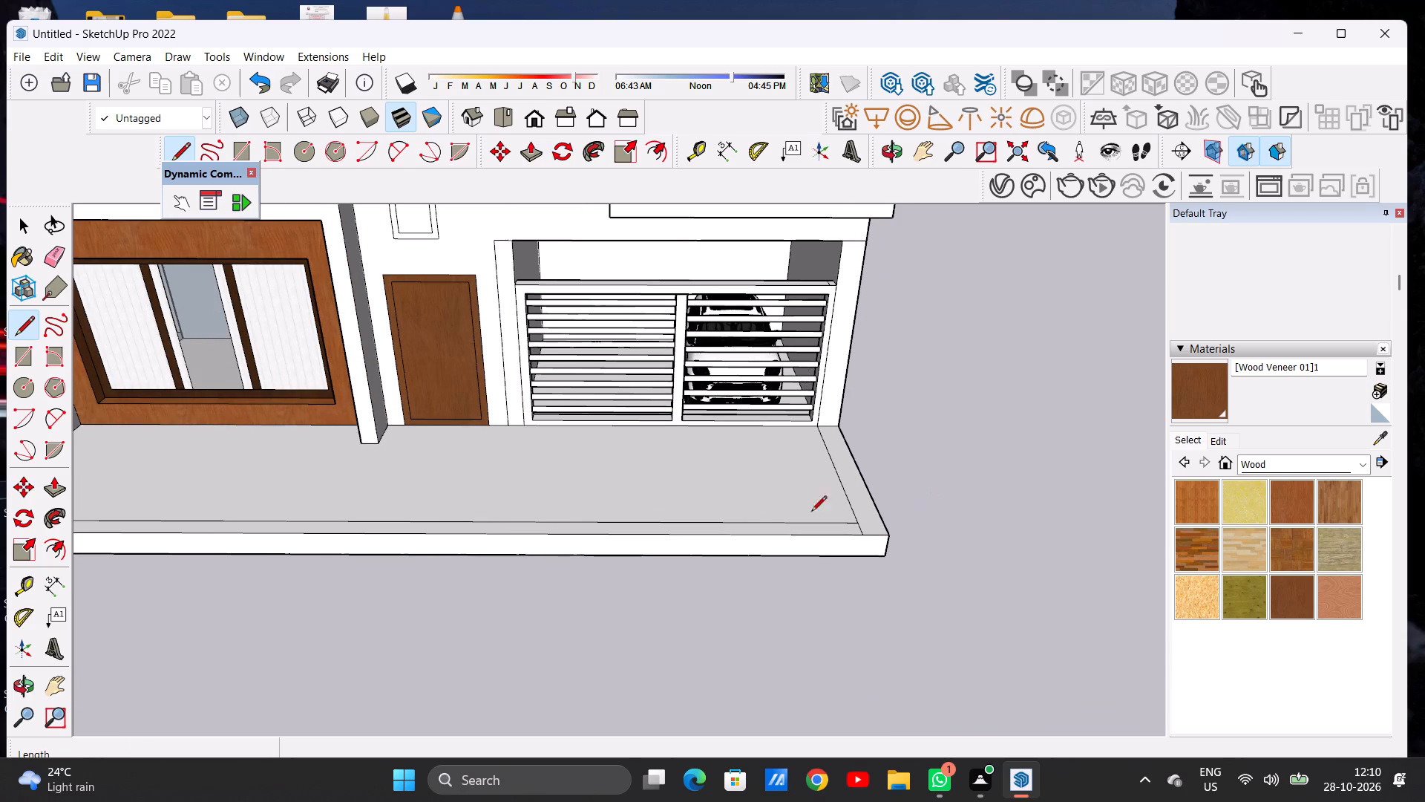
scroll(738, 532, "down", 6)
scroll(191, 516, "up", 5)
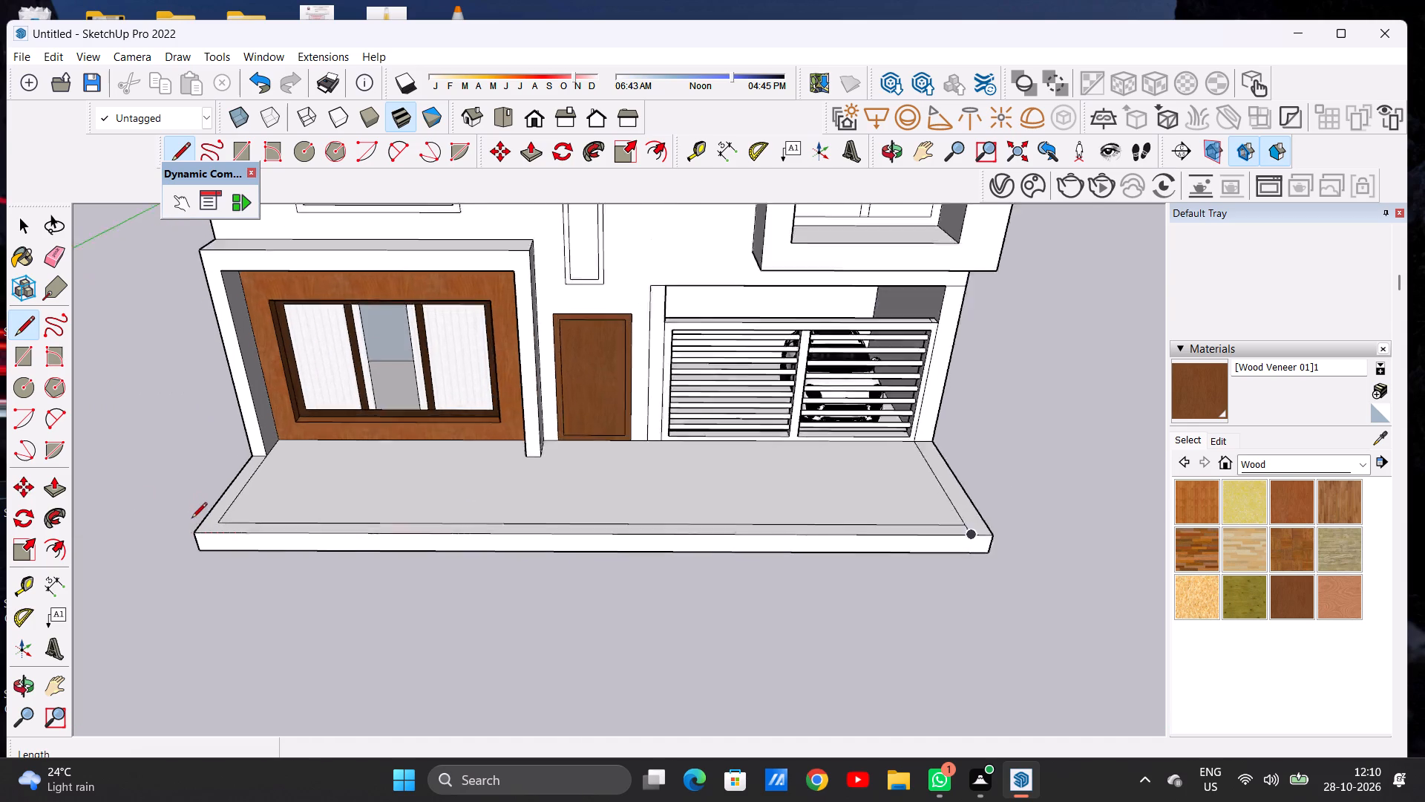
scroll(191, 519, "up", 9)
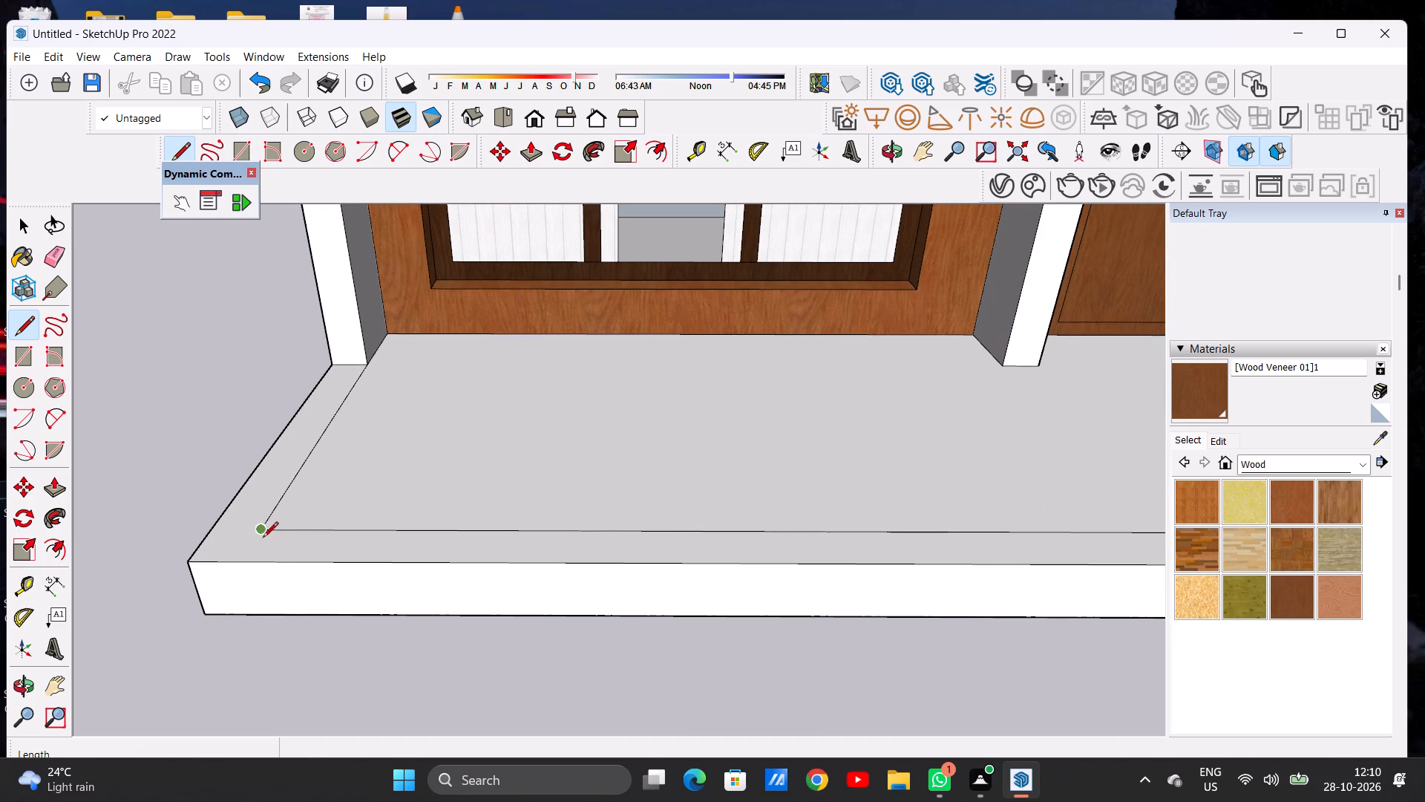
left_click(263, 530)
left_click(248, 560)
key("space")
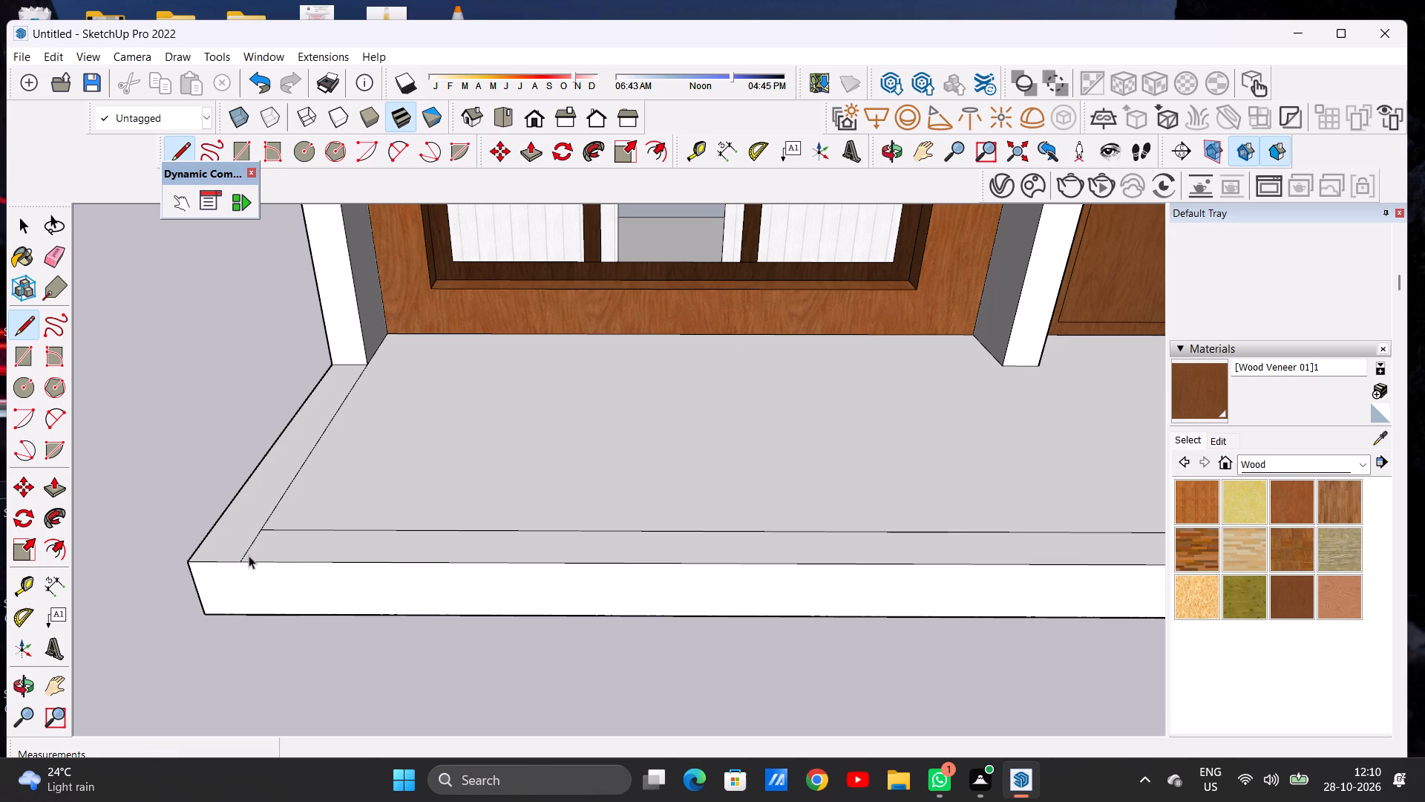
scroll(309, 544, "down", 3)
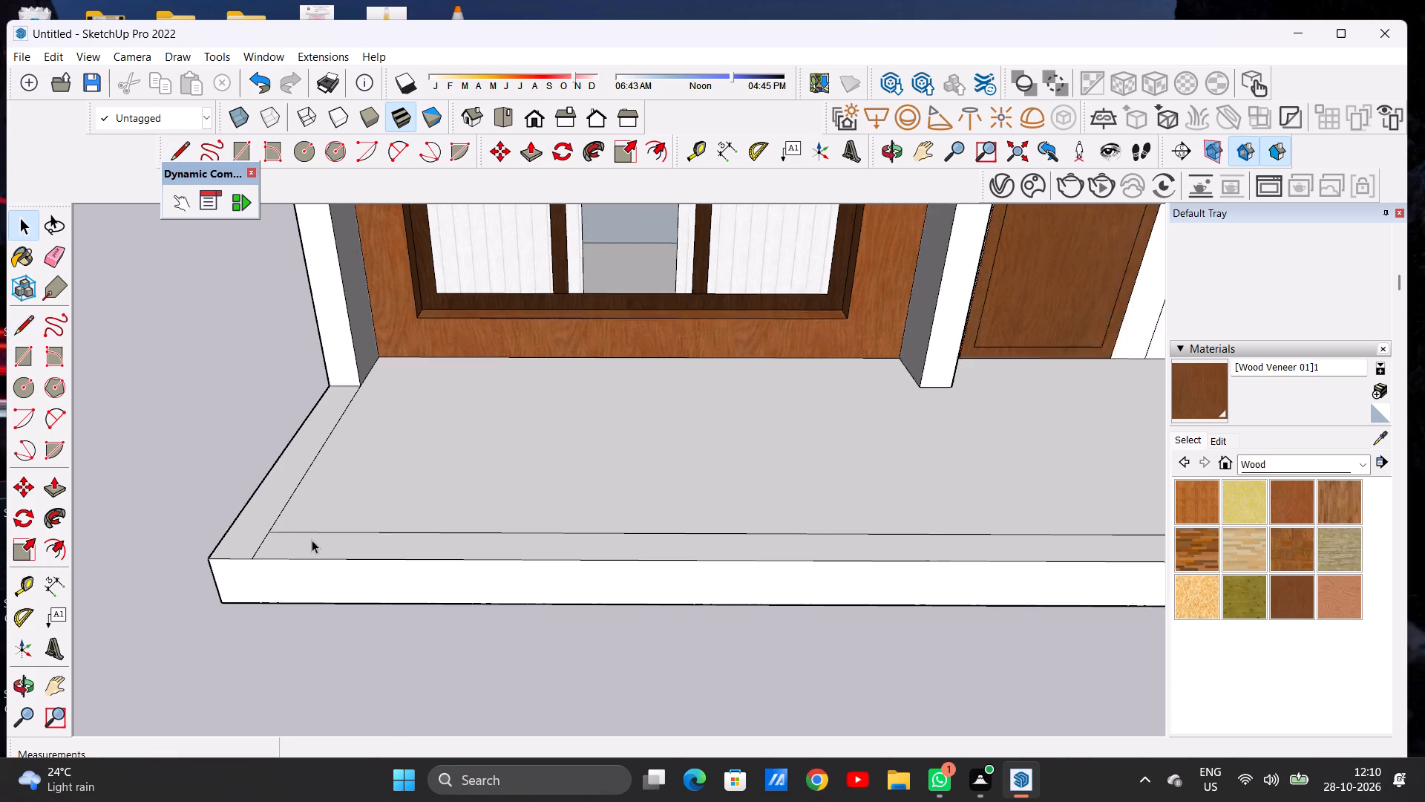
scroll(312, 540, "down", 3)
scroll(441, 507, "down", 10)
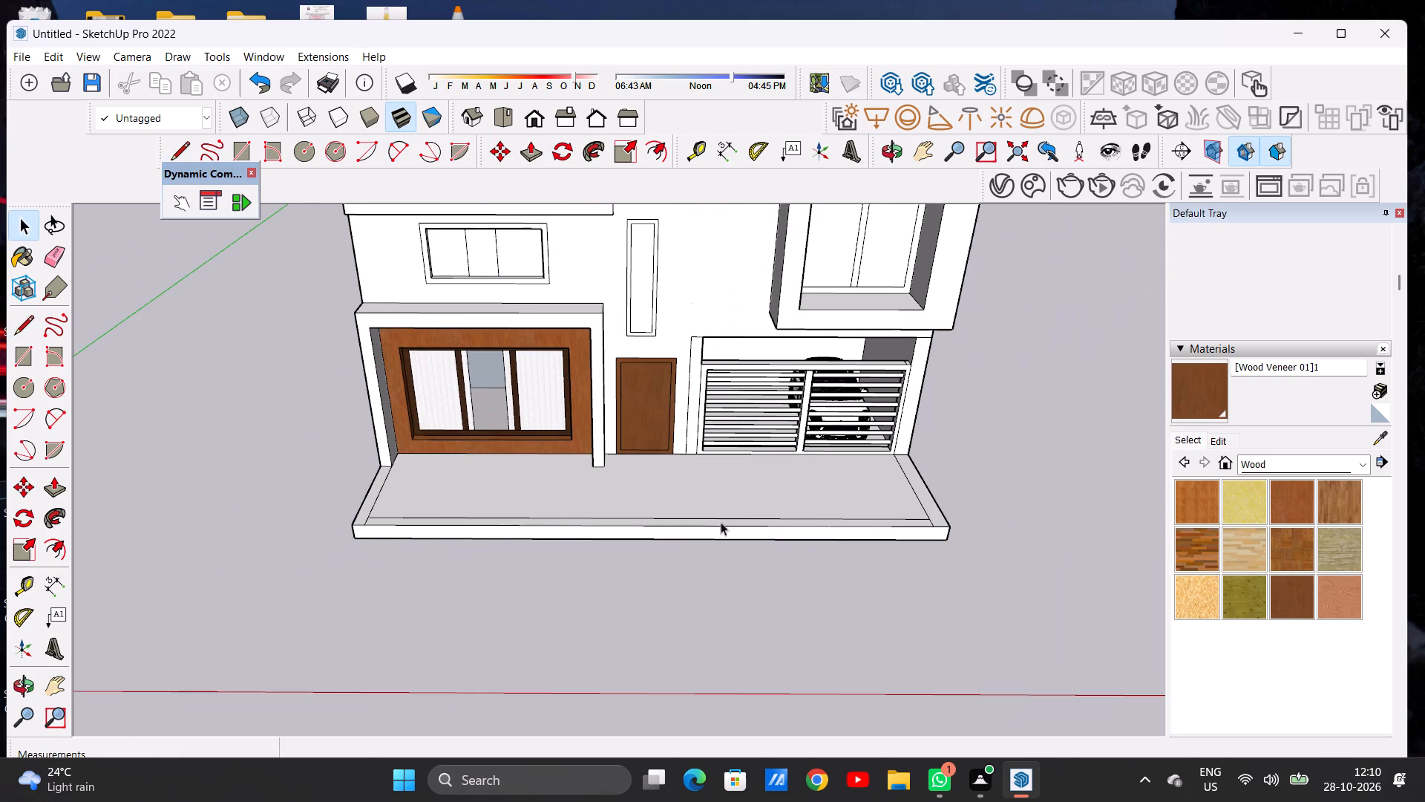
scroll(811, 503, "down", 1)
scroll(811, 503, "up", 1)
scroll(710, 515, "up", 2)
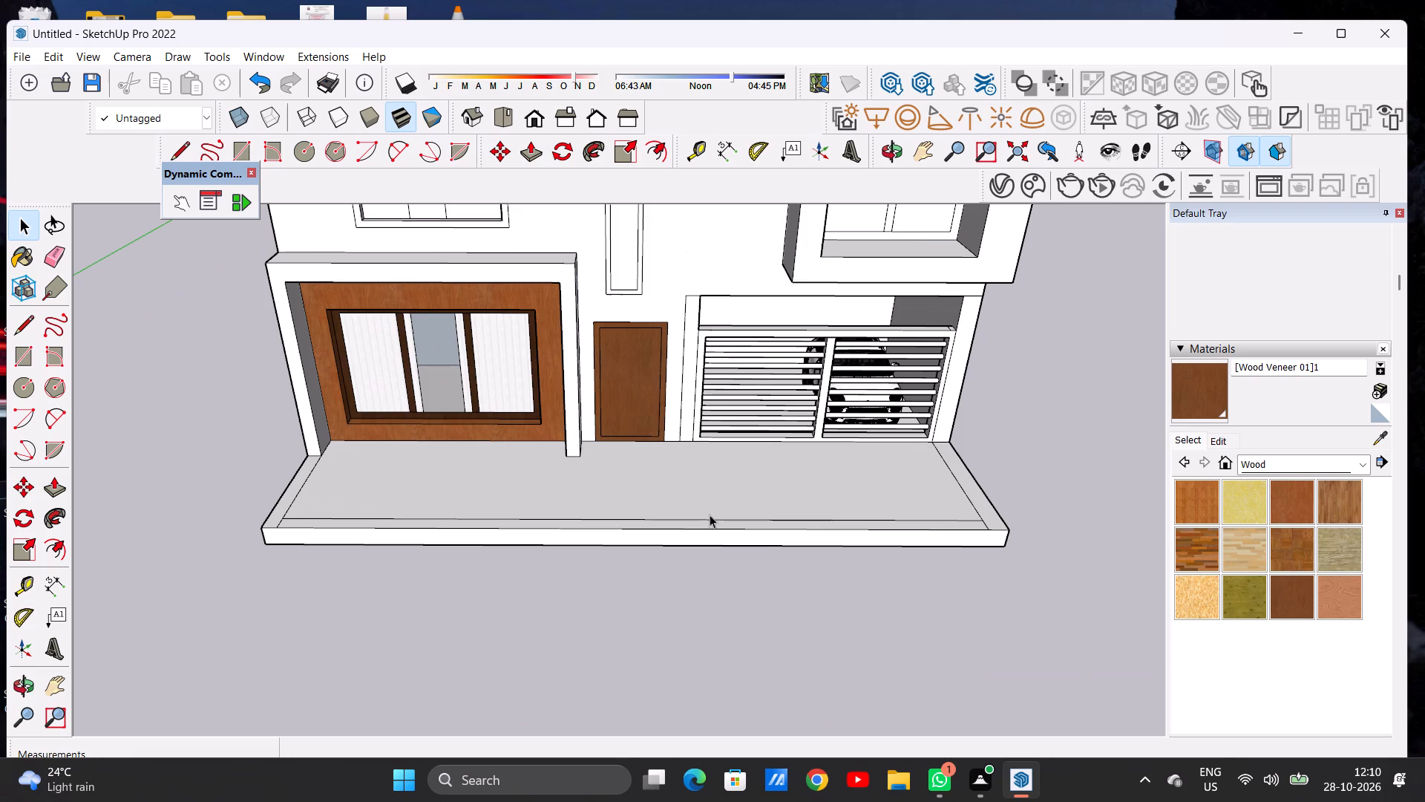
Draw two lines about 1' 3/8" long across the platform's front border strip, marking off a short middle segment in front of the door.
key("l")
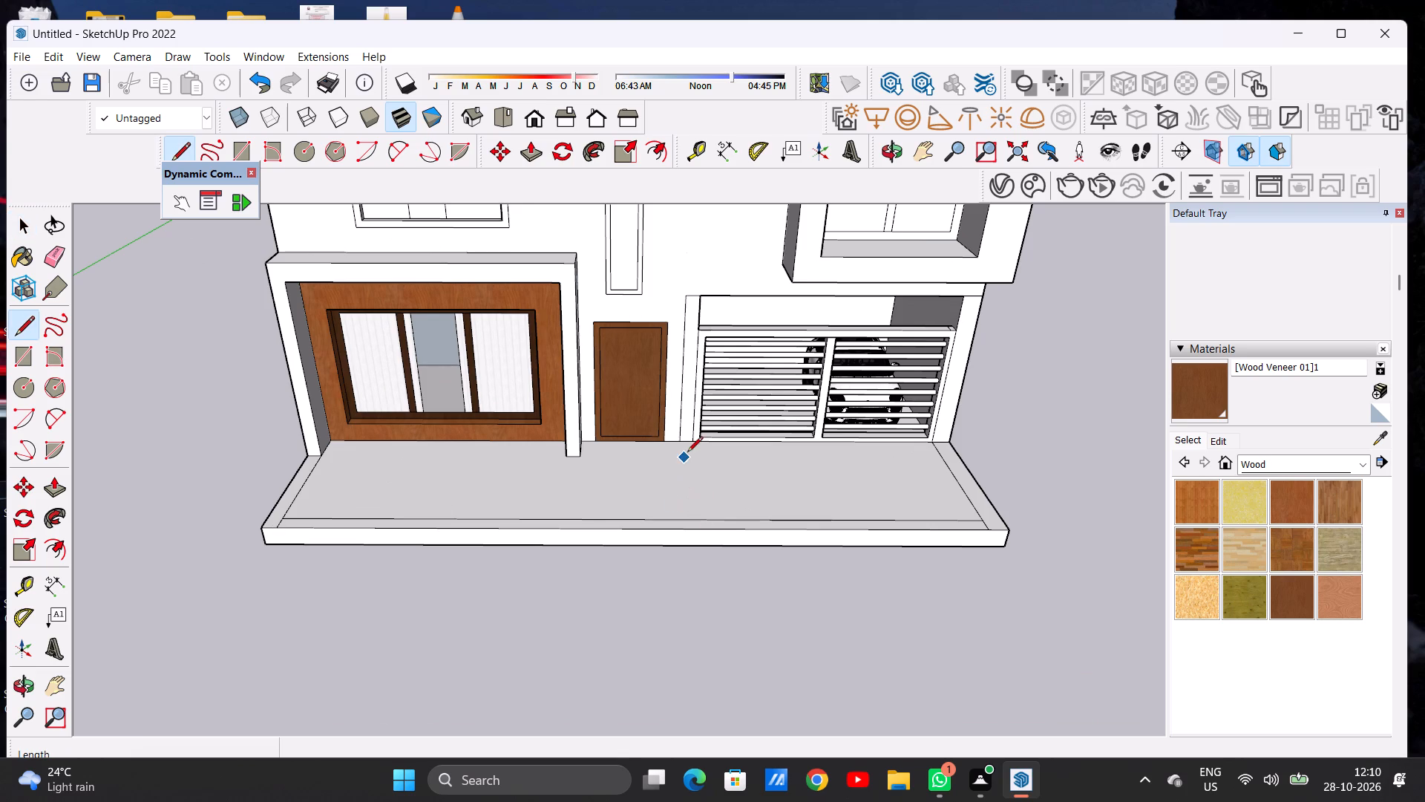
scroll(694, 520, "up", 7)
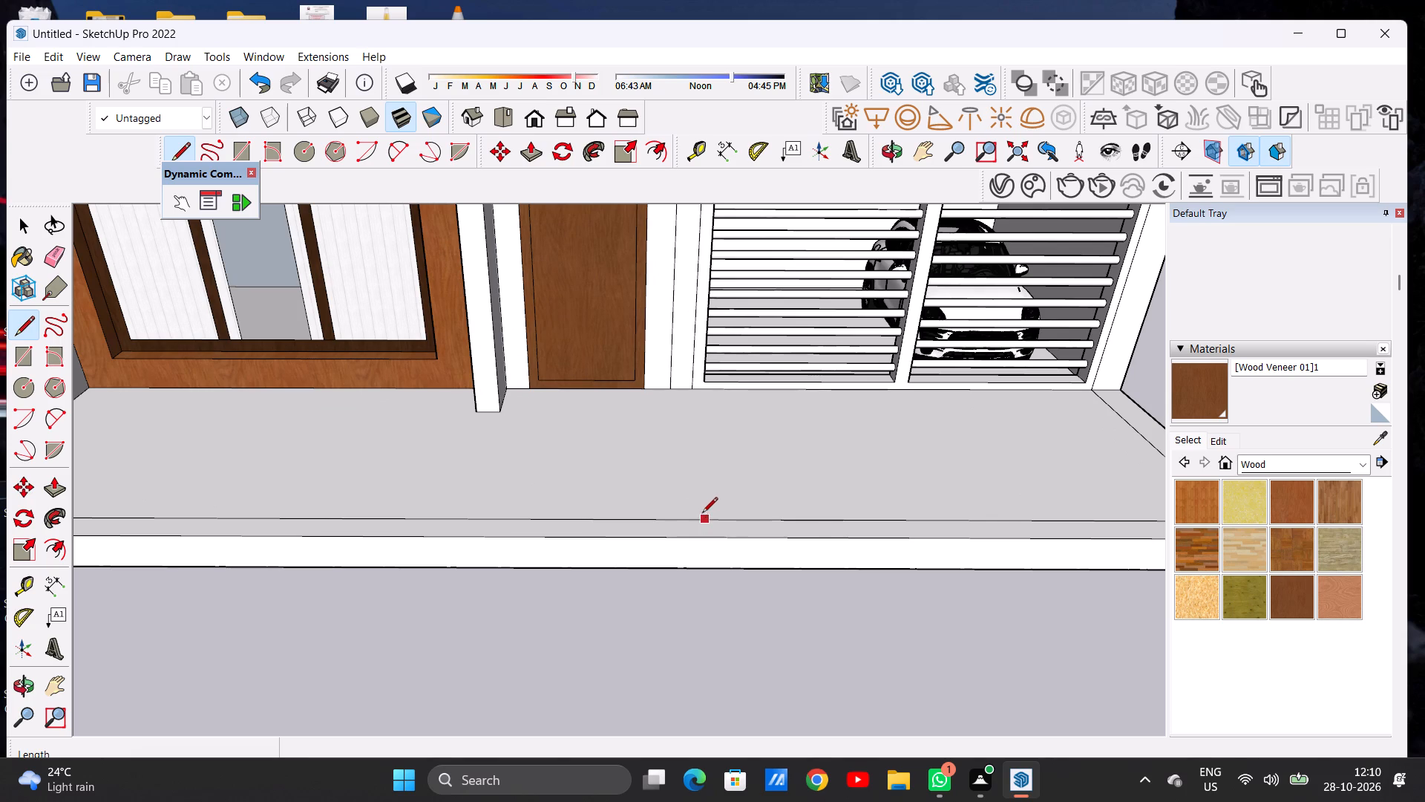
left_click(692, 522)
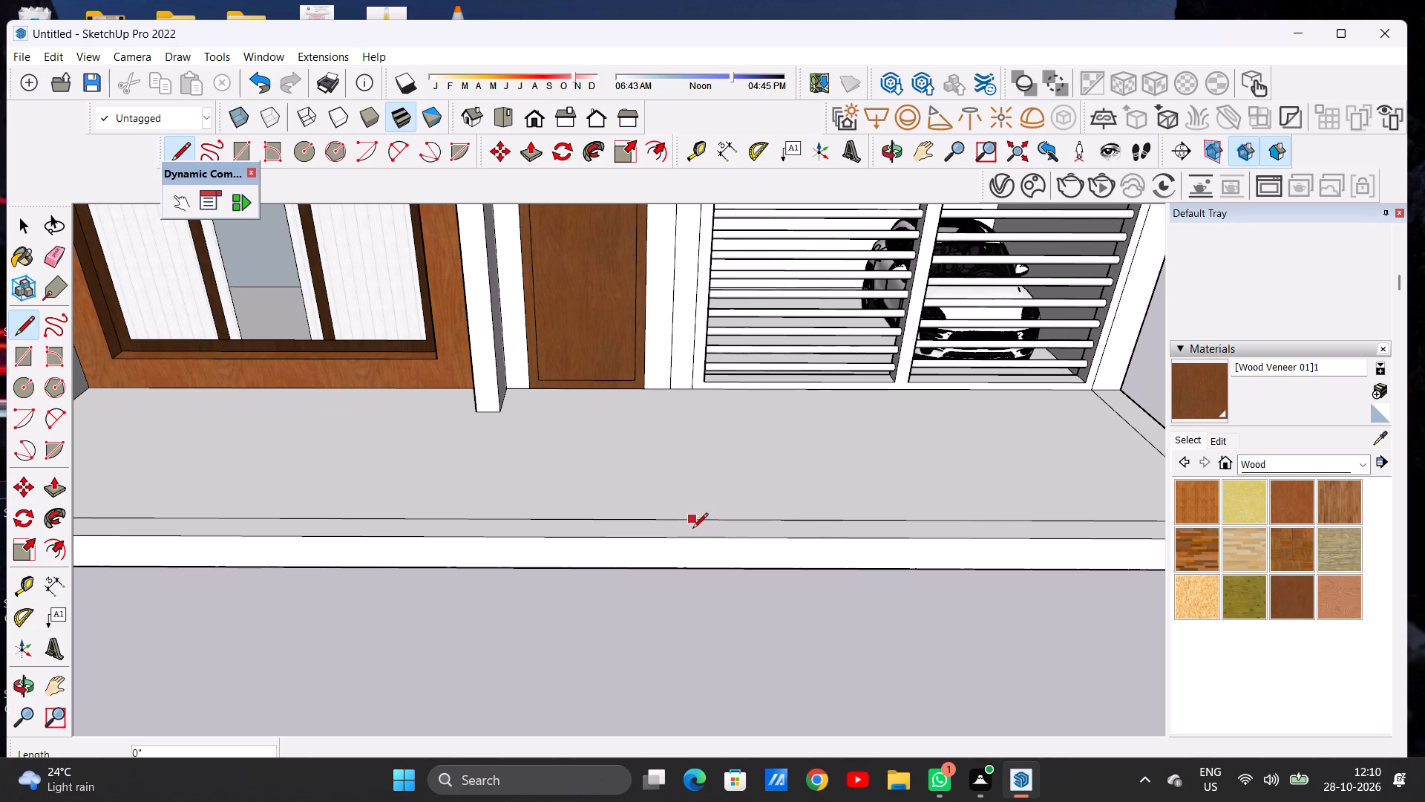
left_click(691, 538)
scroll(747, 530, "down", 6)
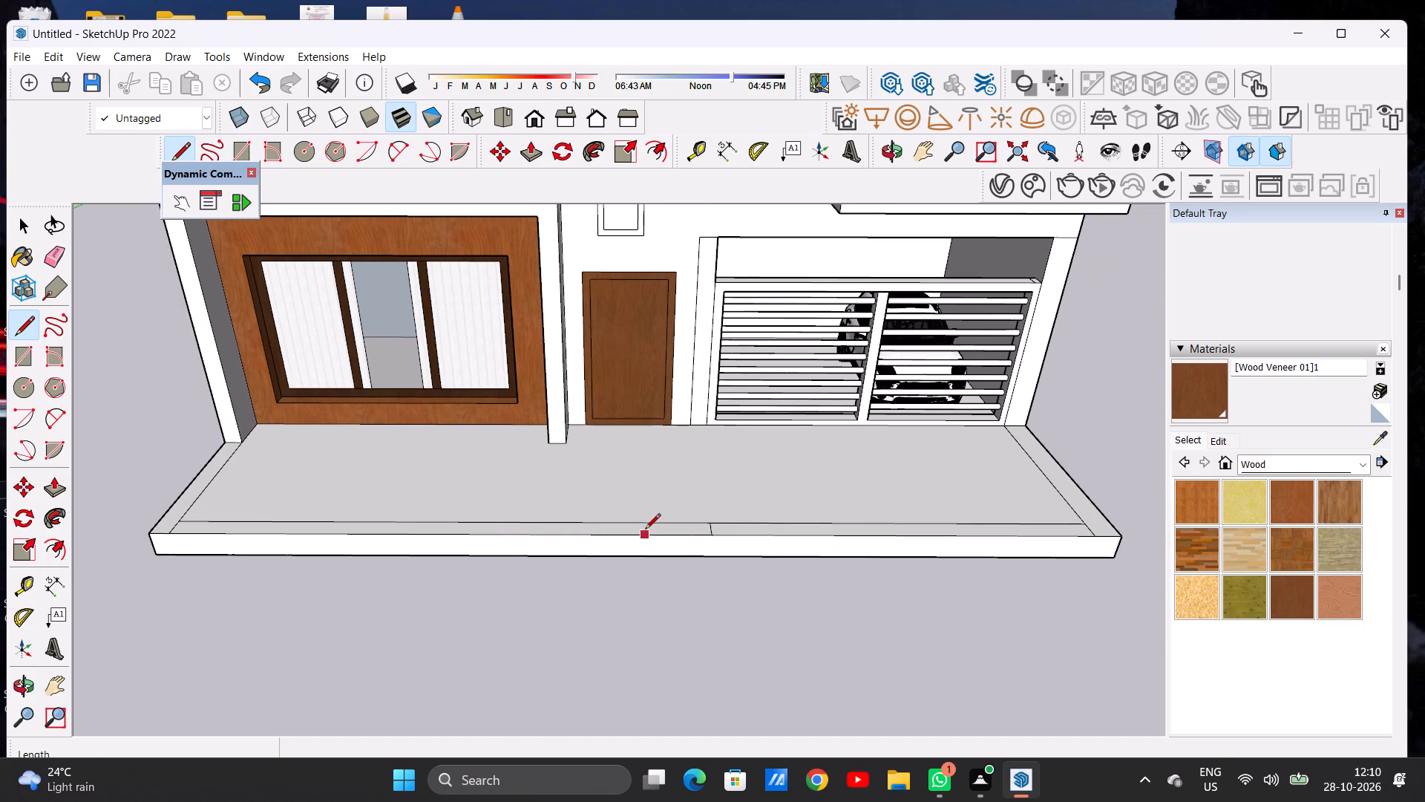
scroll(620, 521, "up", 4)
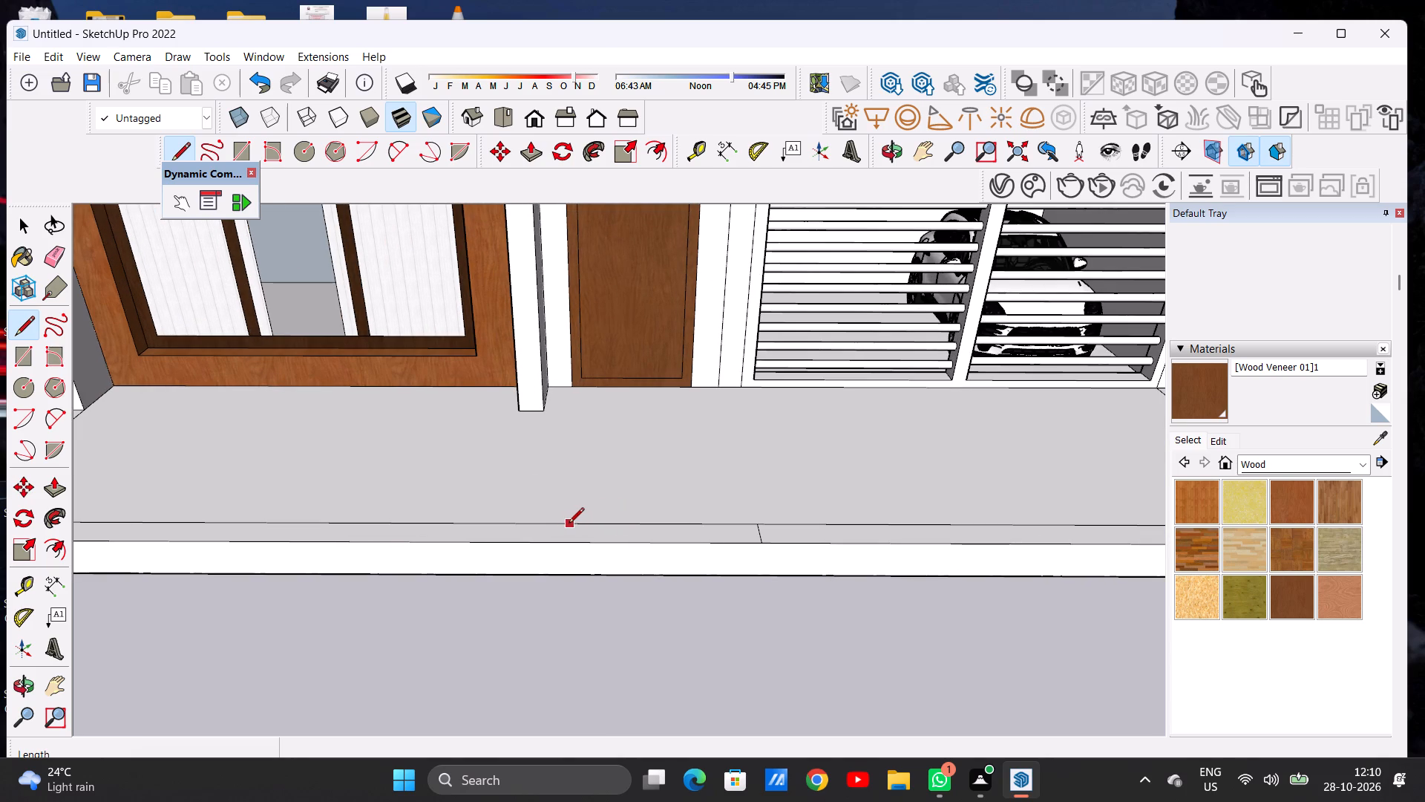
left_click(569, 524)
left_click(565, 541)
key("space")
Push/Pull the platform's carport-side border strip upward to form a side wall beside the carport.
scroll(865, 564, "down", 5)
scroll(675, 538, "down", 6)
scroll(690, 470, "down", 2)
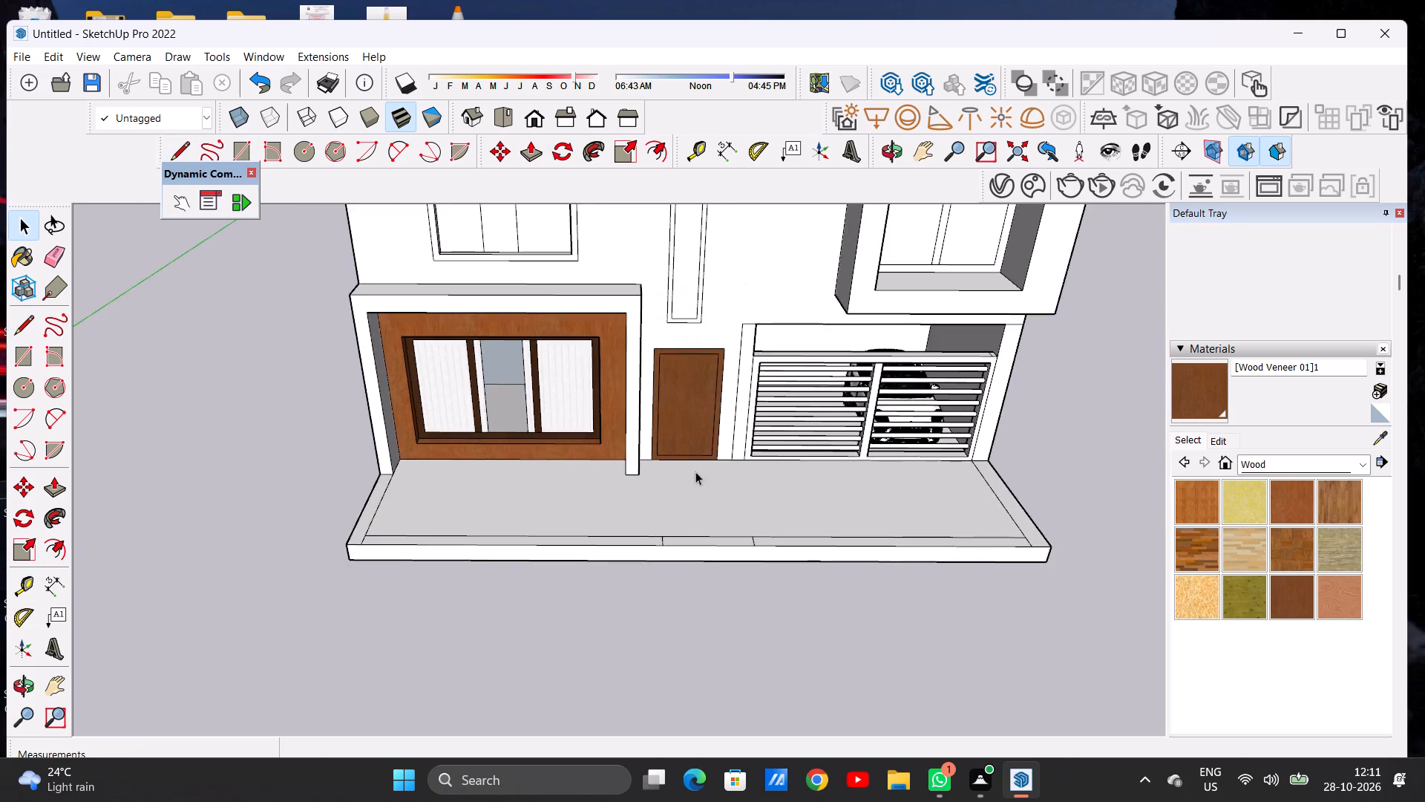
scroll(695, 472, "down", 3)
middle_click_drag(953, 520, 726, 495)
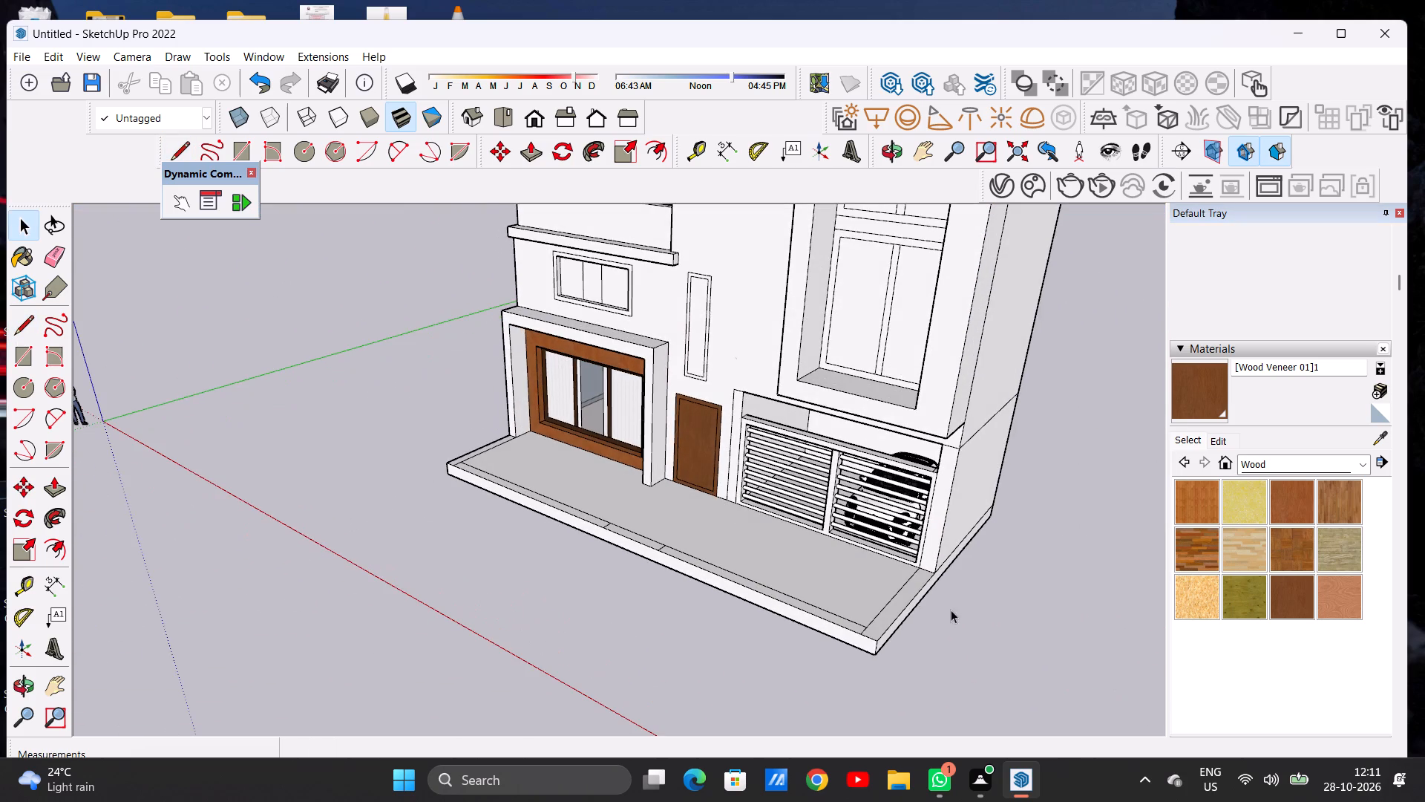
scroll(902, 607, "up", 7)
key("p")
scroll(941, 552, "up", 2)
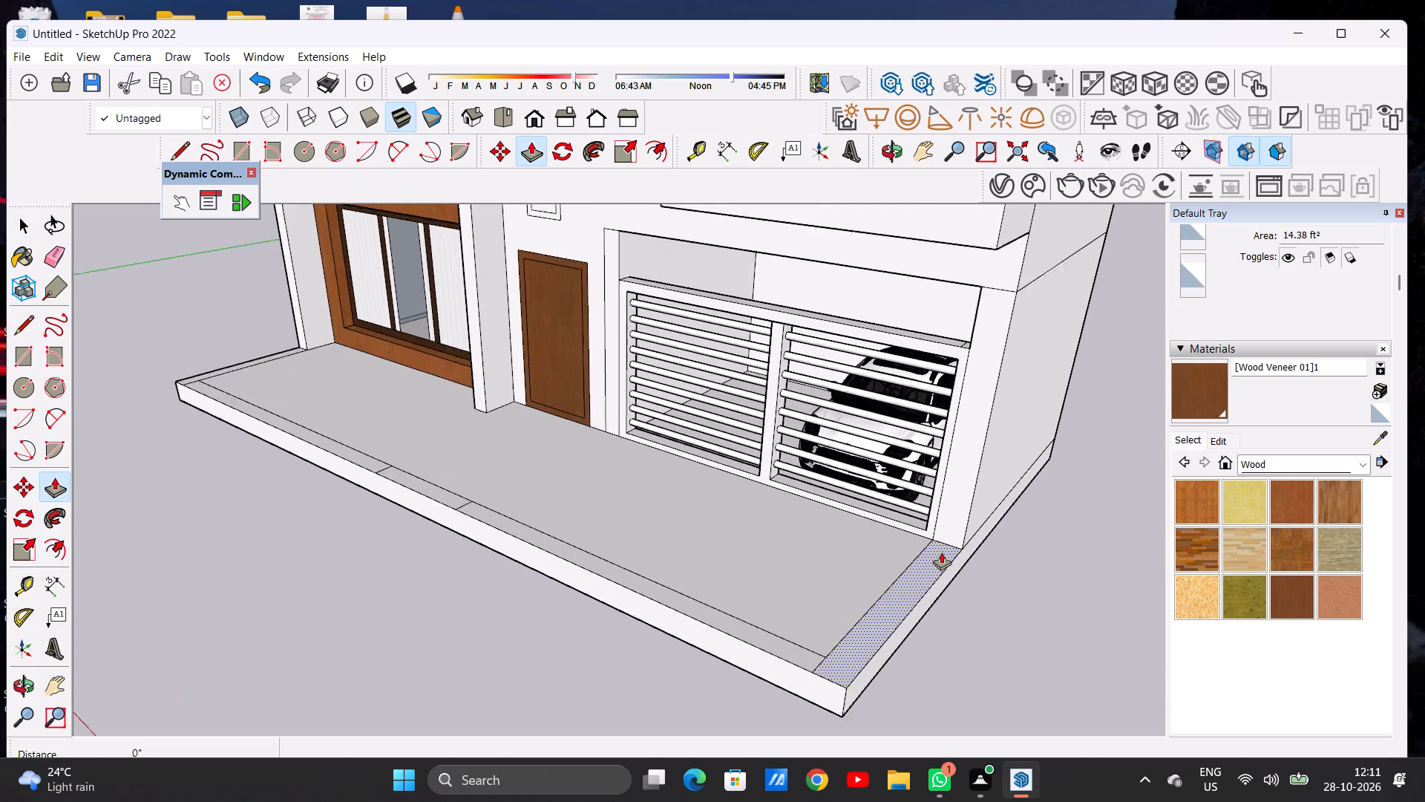
scroll(941, 552, "up", 2)
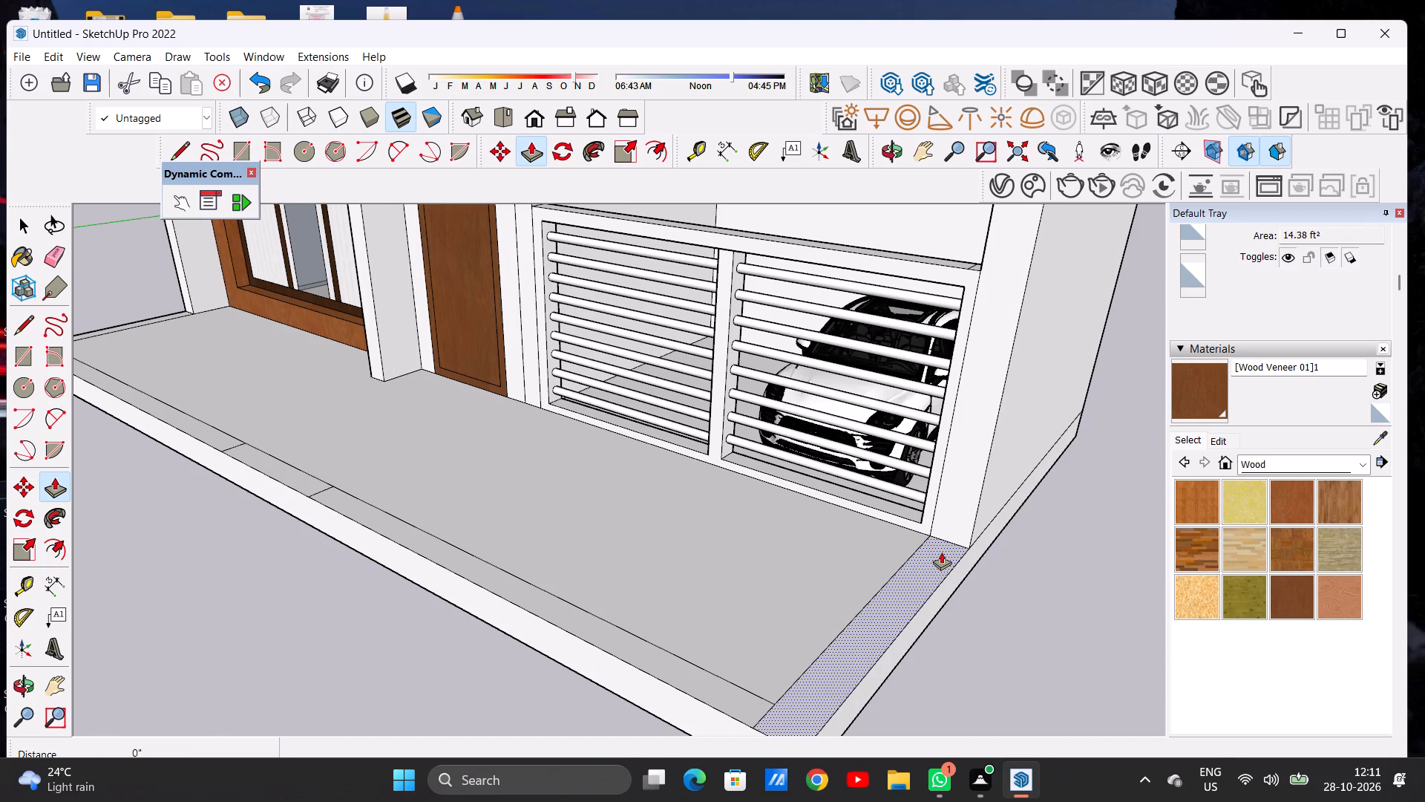
left_click(941, 552)
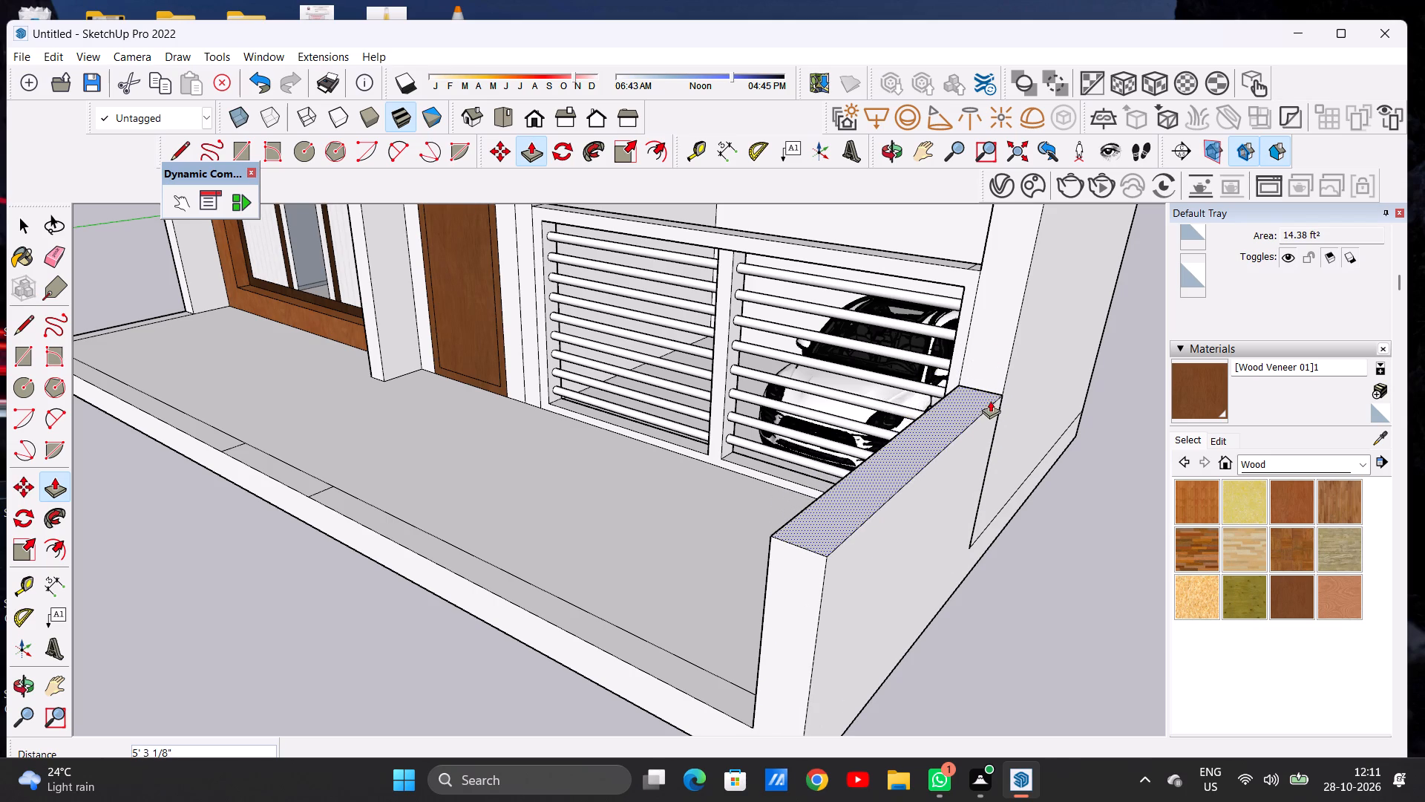
left_click(992, 385)
key("space")
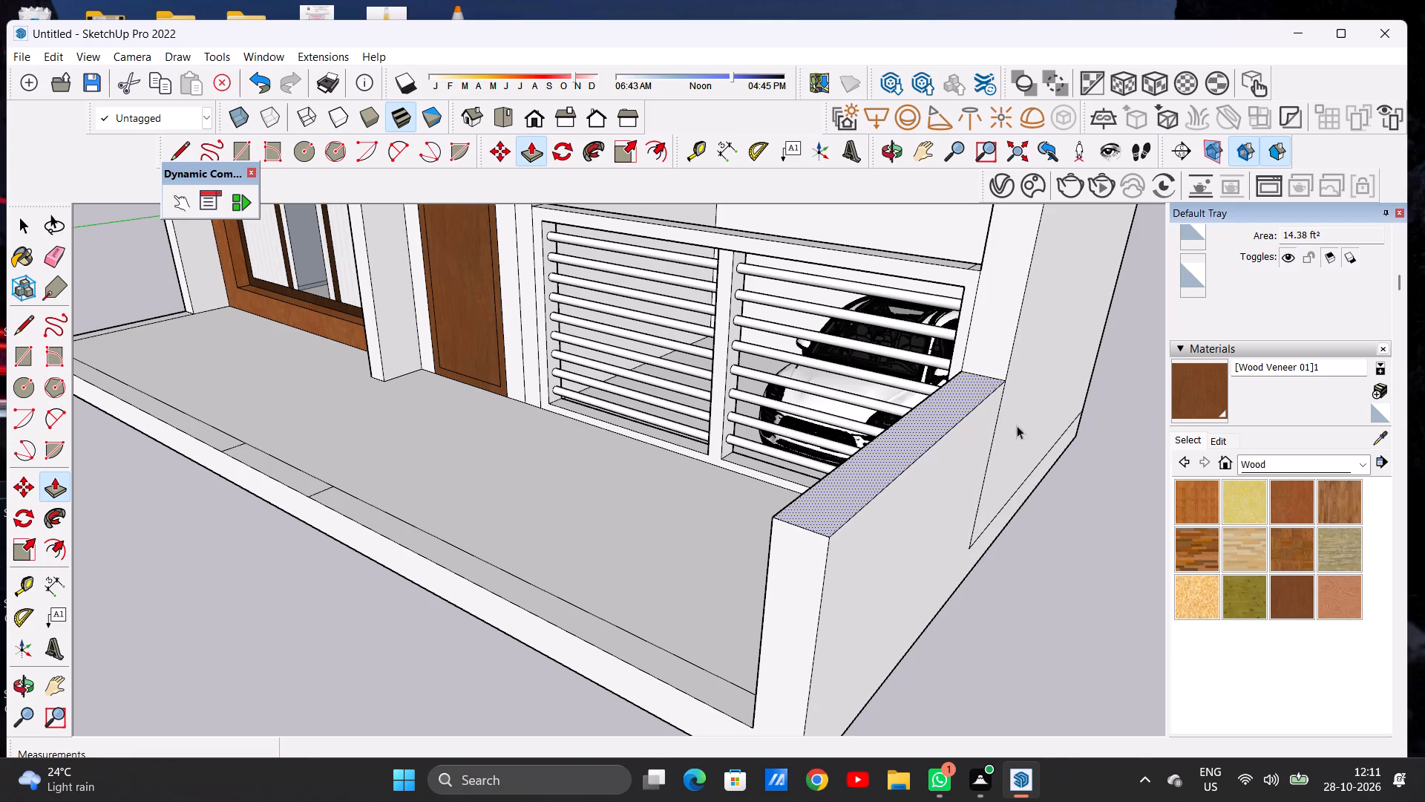
Lower the top of the carport-side wall slightly with Push/Pull, to about 5' 1/16" above the platform.
scroll(1013, 442, "down", 4)
scroll(999, 454, "up", 1)
scroll(994, 459, "down", 2)
scroll(974, 467, "up", 1)
scroll(915, 499, "down", 7)
middle_click_drag(841, 518, 1018, 466)
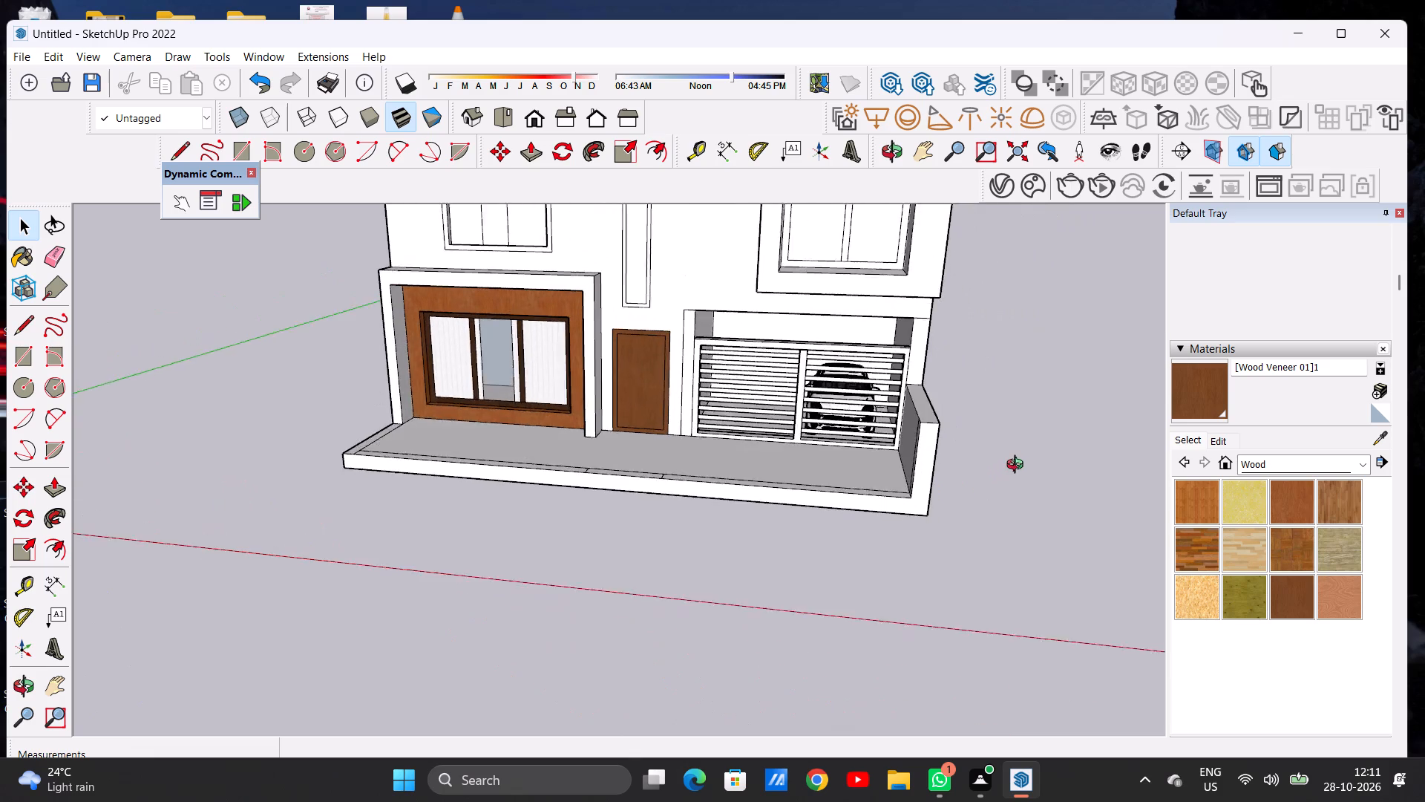
middle_click_drag(1018, 466, 1023, 463)
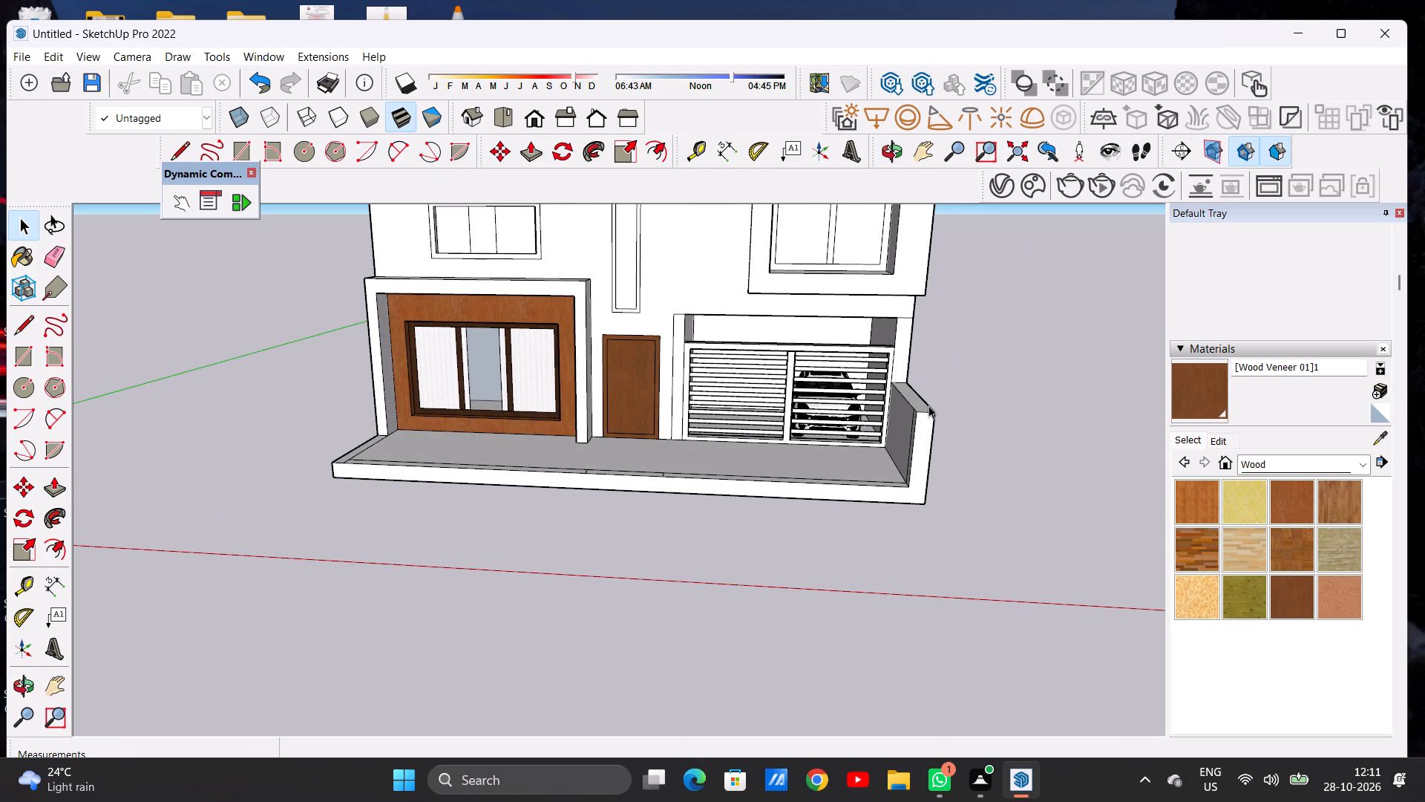
scroll(934, 419, "down", 5)
middle_click_drag(907, 466, 904, 455)
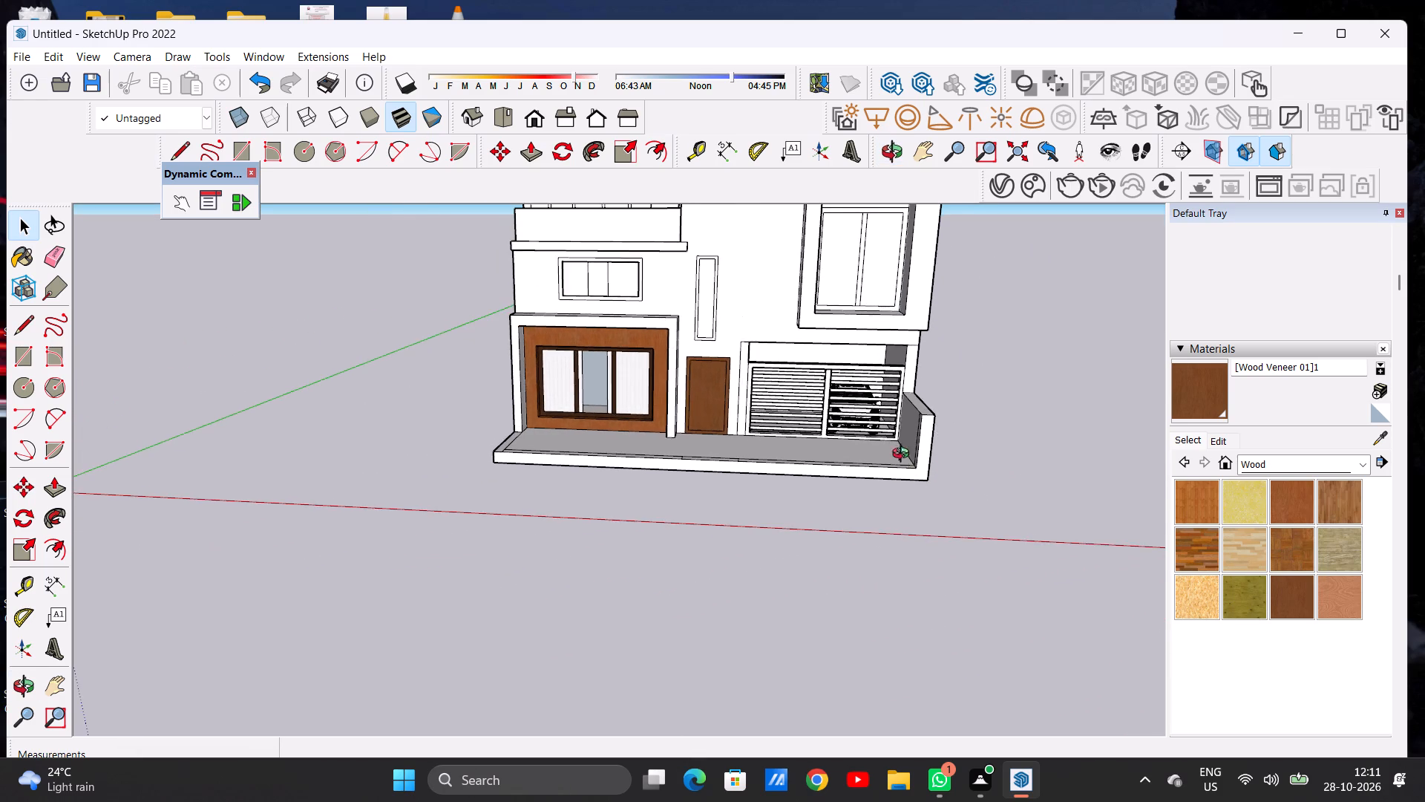
middle_click_drag(904, 455, 911, 509)
scroll(928, 397, "up", 7)
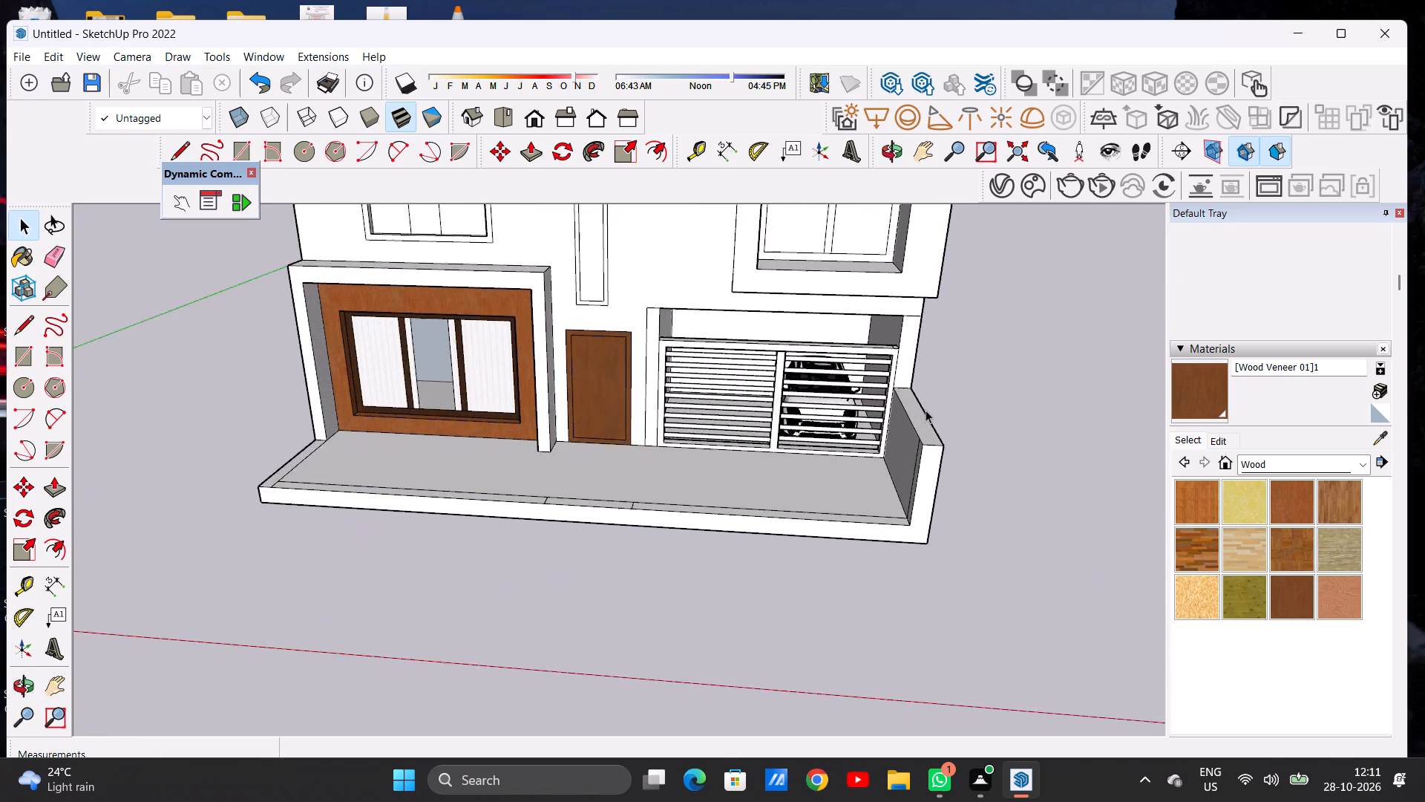
scroll(926, 410, "up", 6)
key("p")
scroll(926, 430, "up", 1)
scroll(926, 431, "down", 1)
scroll(926, 434, "up", 2)
left_click(932, 448)
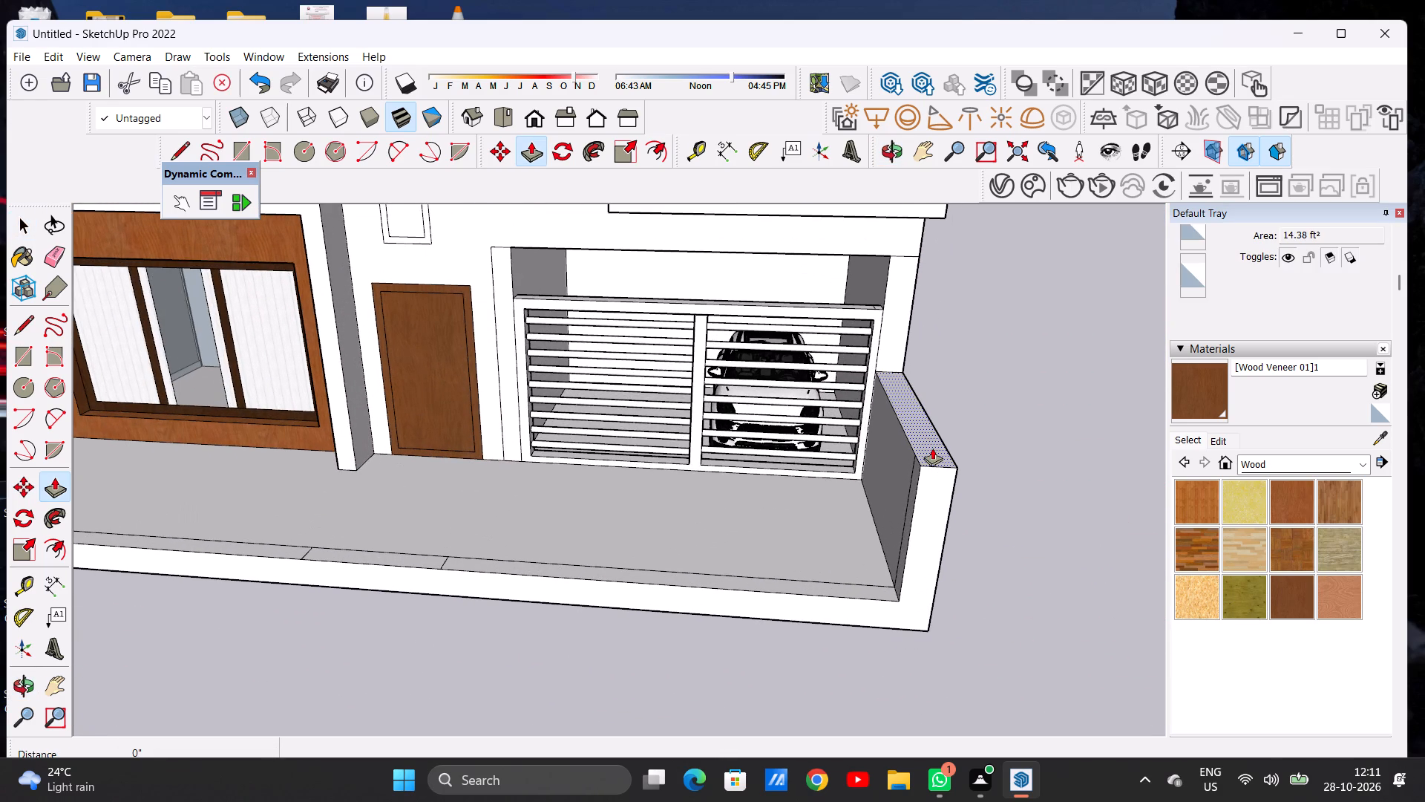
left_click(928, 465)
key("space")
Push/Pull the window-side border strip up about 5' 1/16" to match the top of the carport-side wall.
scroll(951, 440, "down", 2)
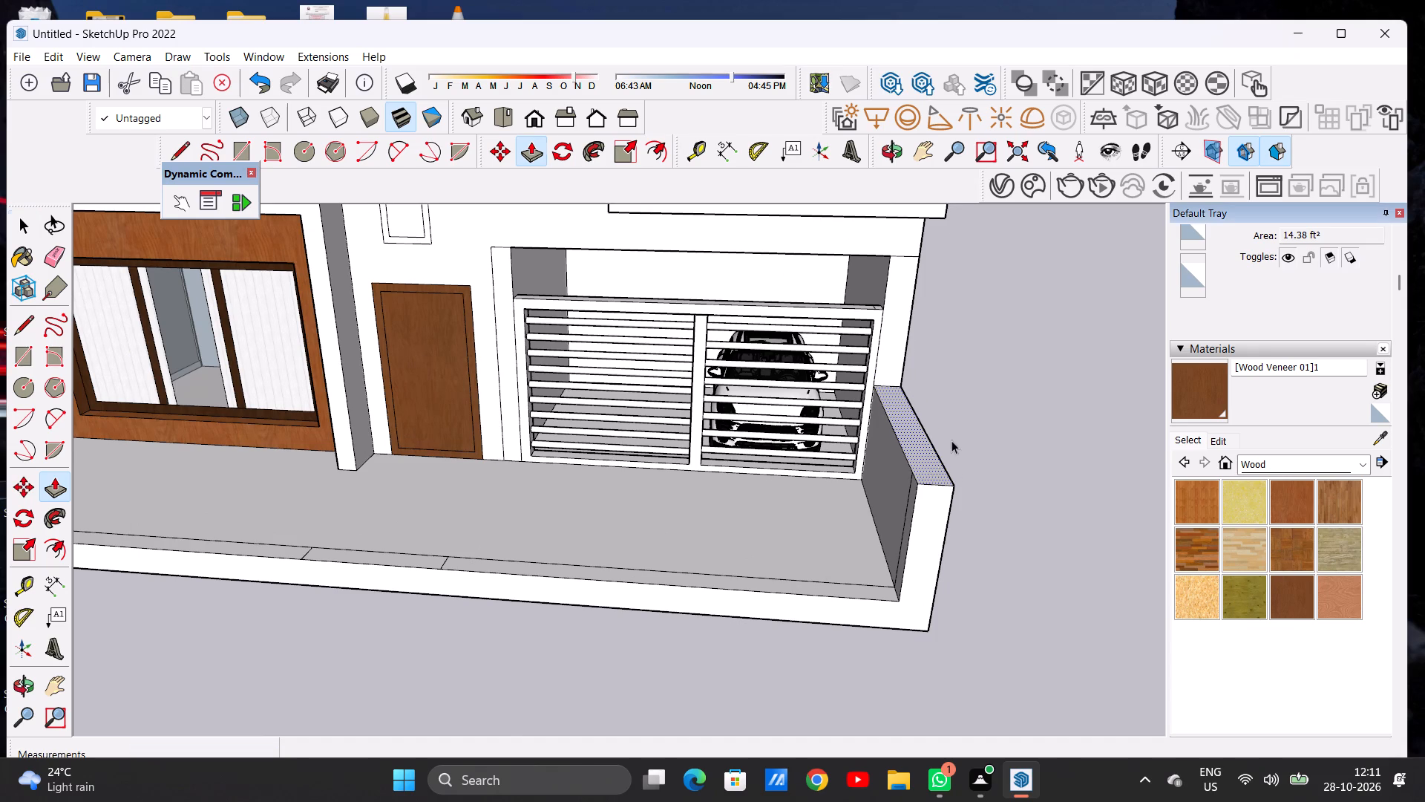
scroll(951, 440, "down", 9)
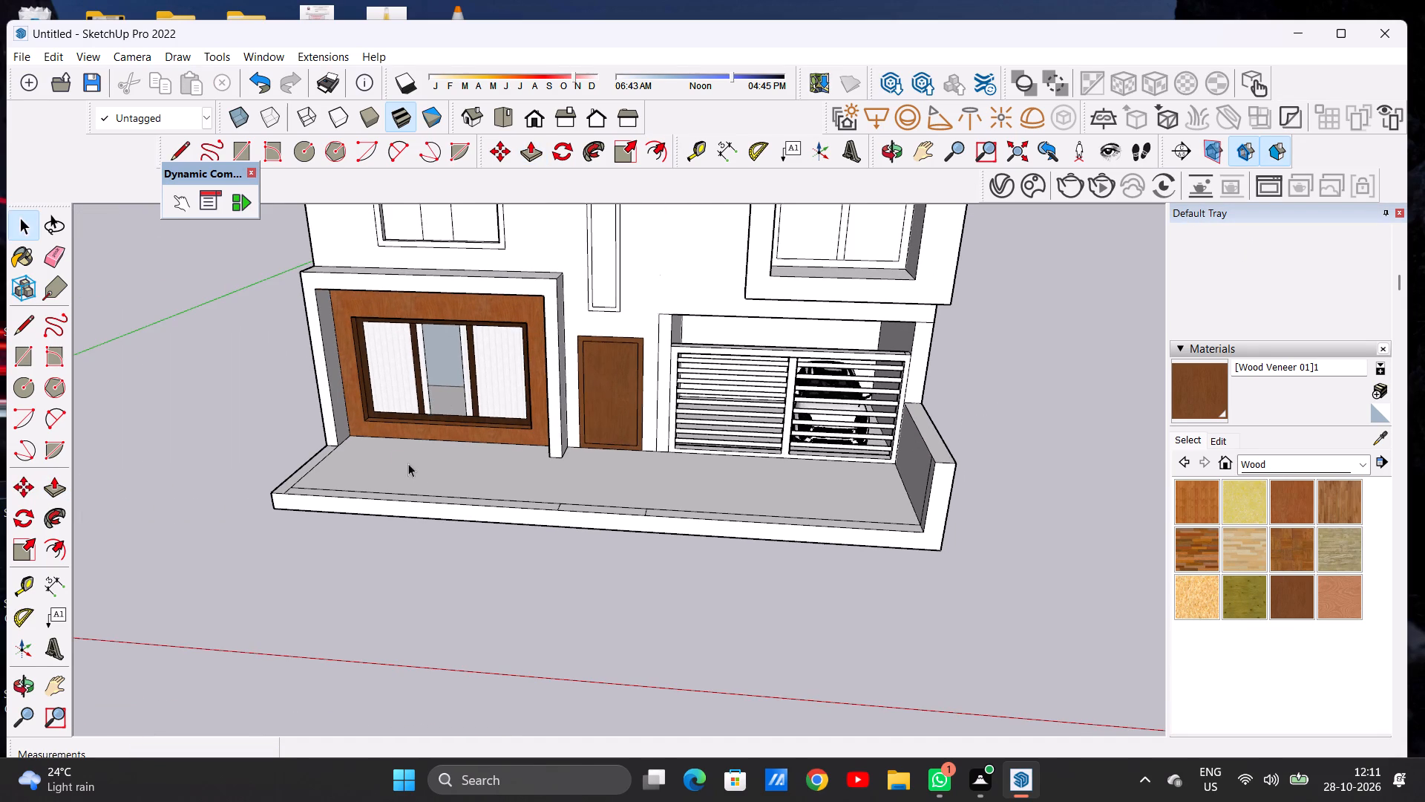
middle_click_drag(408, 463, 816, 453)
scroll(785, 371, "down", 6)
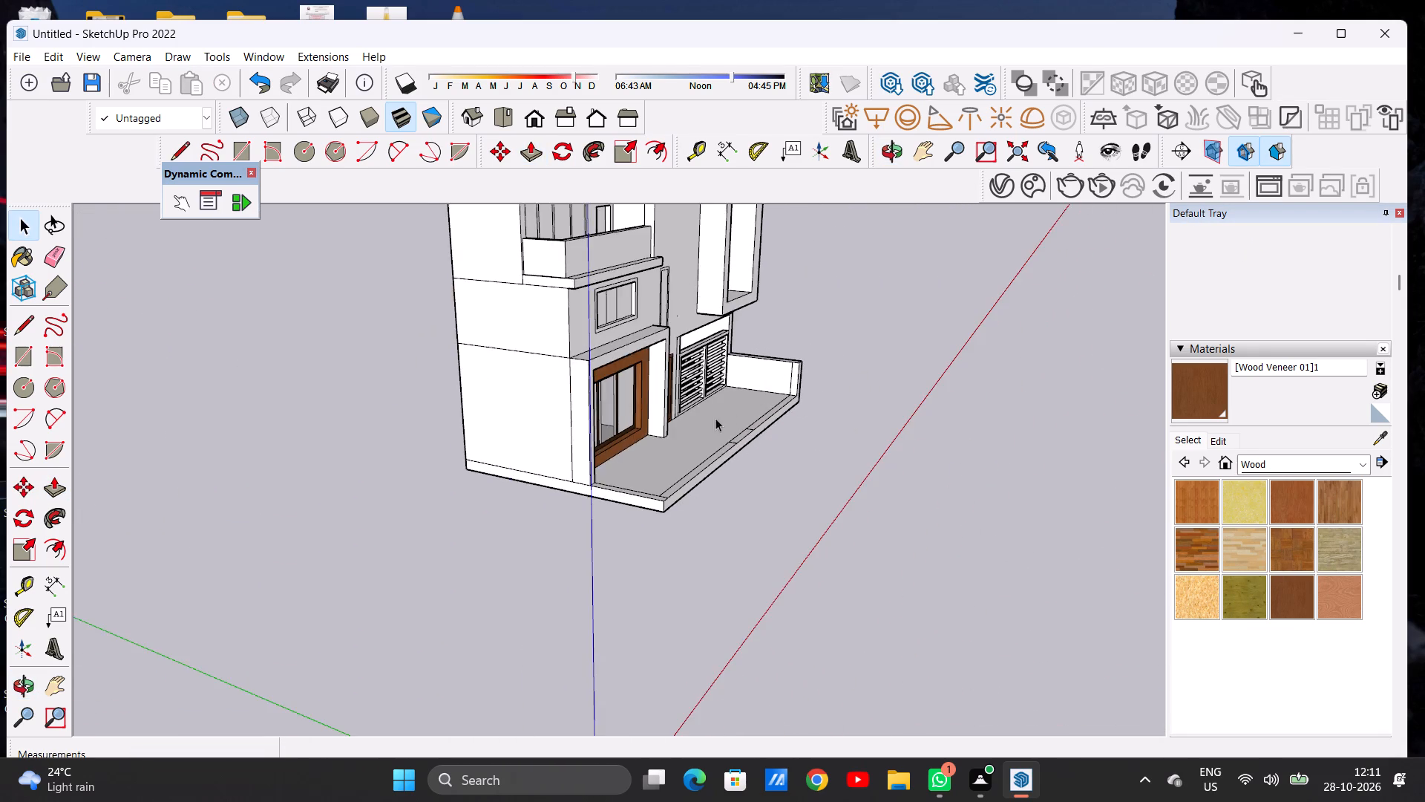
middle_click_drag(697, 435, 551, 502)
scroll(557, 522, "up", 9)
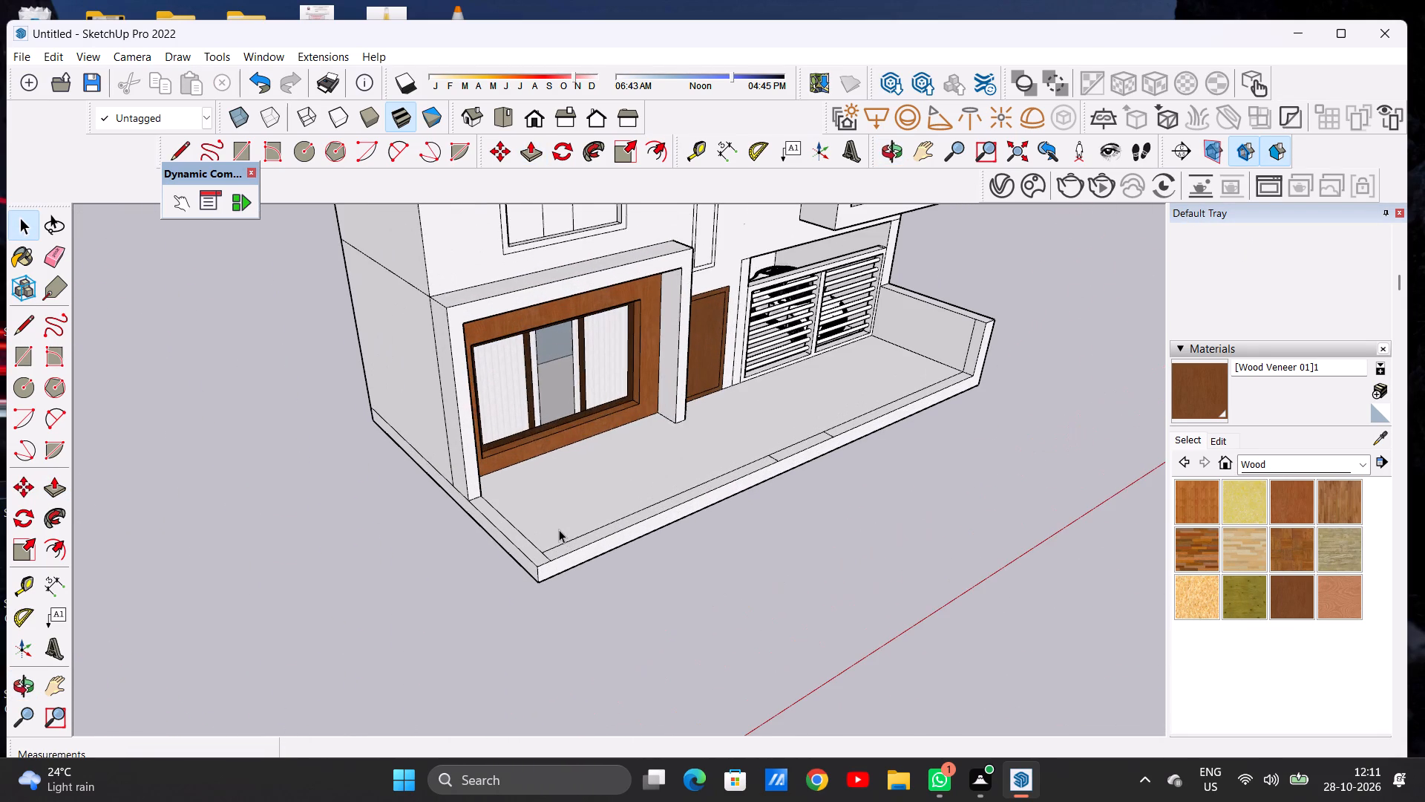
key("p")
scroll(533, 542, "up", 5)
left_click(540, 559)
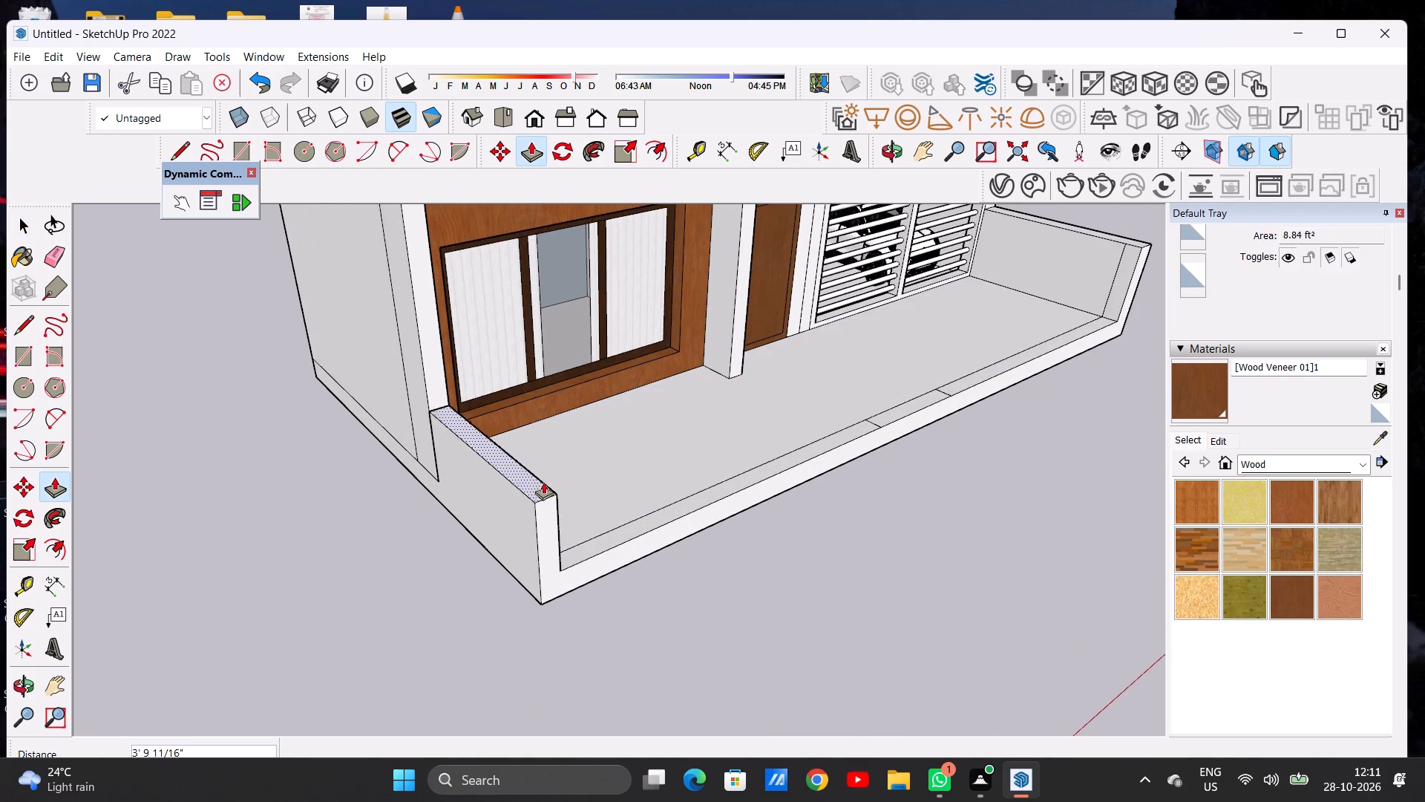
scroll(547, 500, "down", 6)
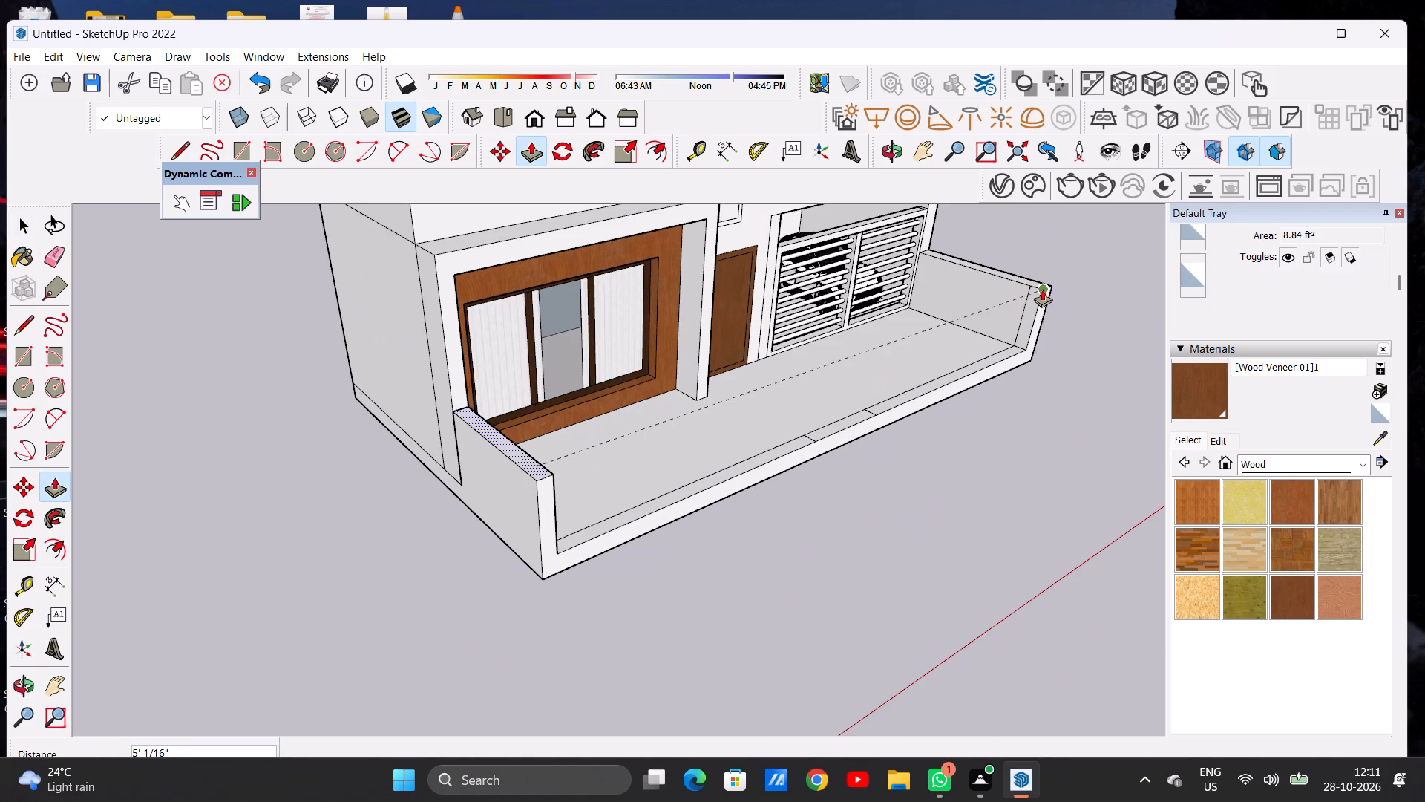
left_click(1042, 289)
key("space")
Push/Pull the short middle segment of the front border up about 5' 1/16", level with the top of the side walls.
scroll(579, 472, "down", 6)
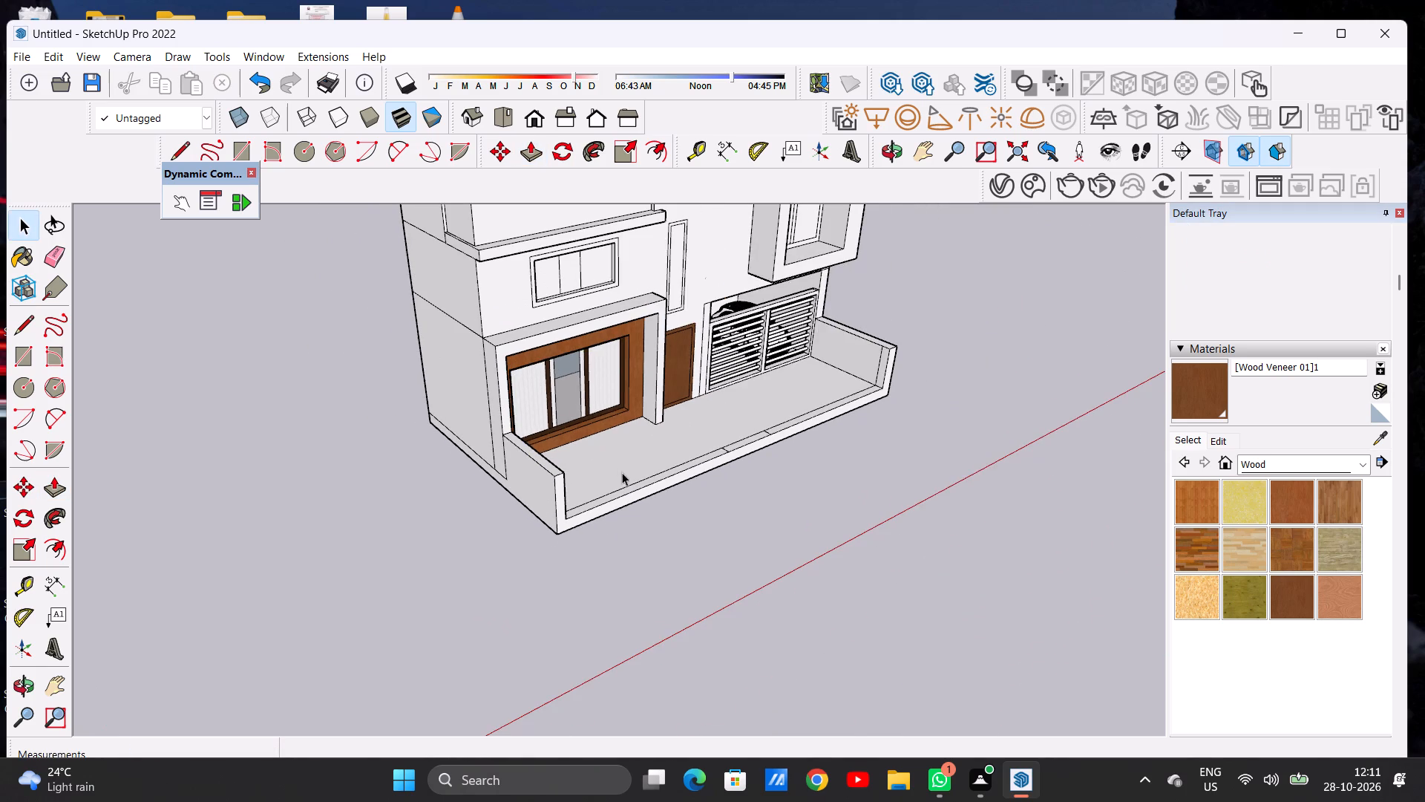
middle_click_drag(642, 473, 396, 459)
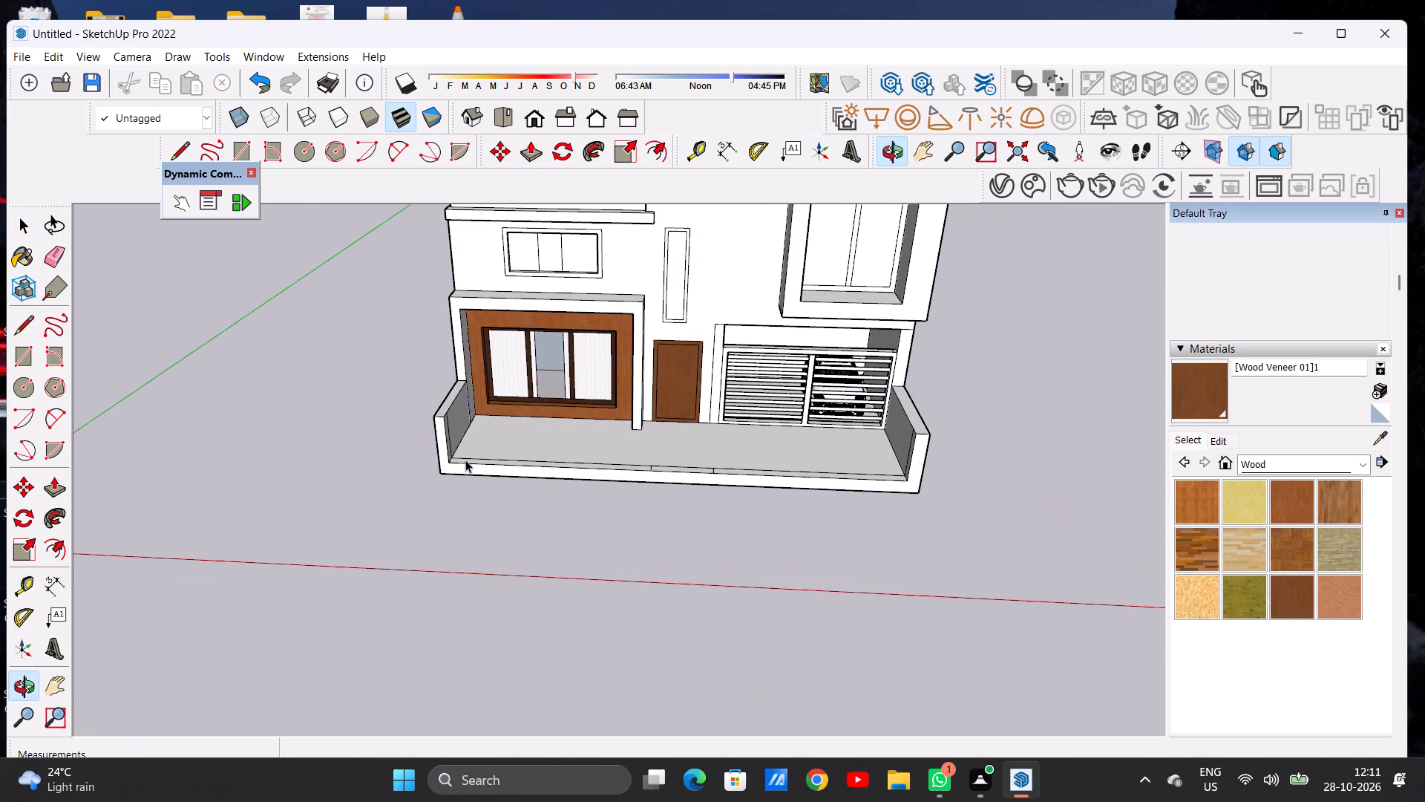
middle_click_drag(578, 460, 595, 523)
scroll(612, 467, "up", 6)
scroll(612, 467, "down", 1)
scroll(612, 467, "up", 2)
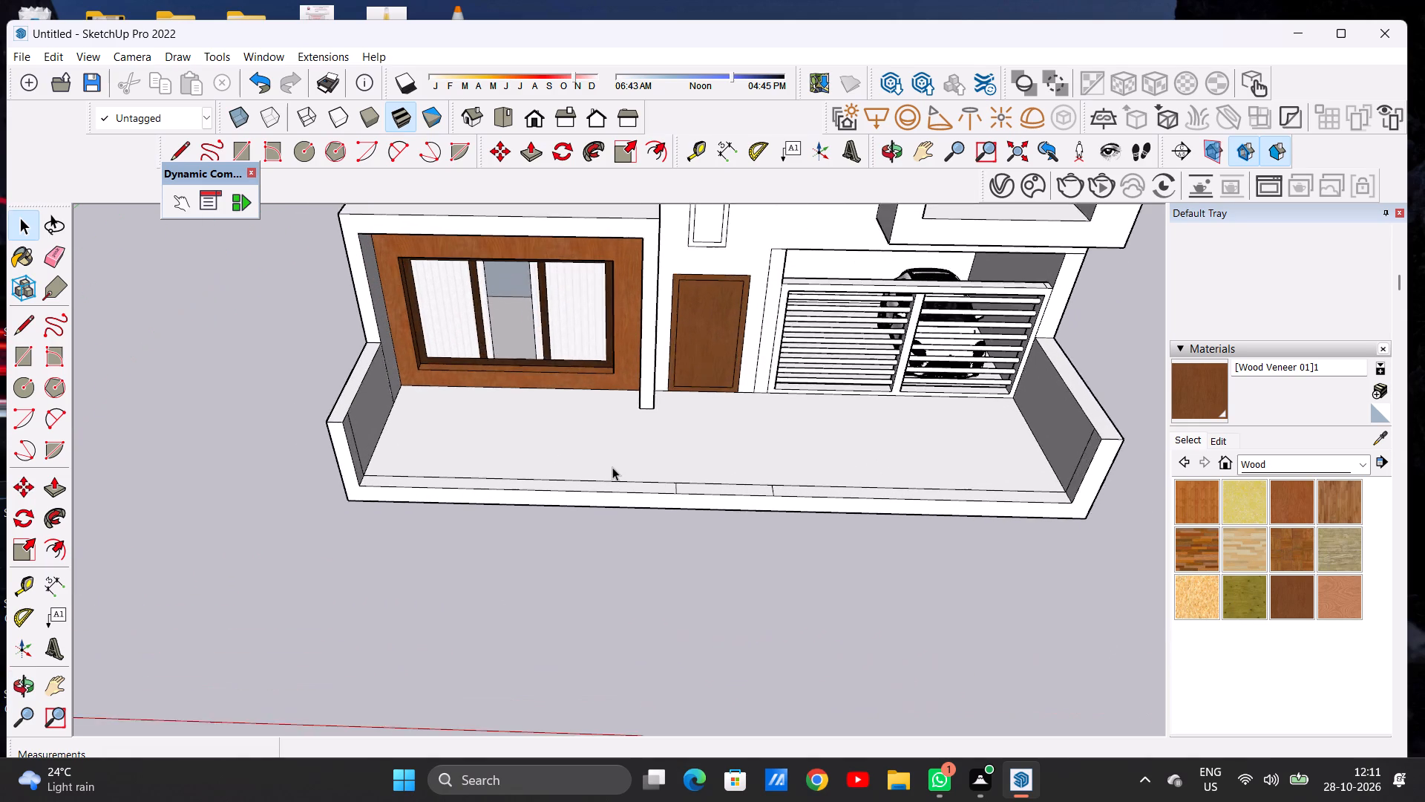
key("p")
scroll(750, 480, "up", 4)
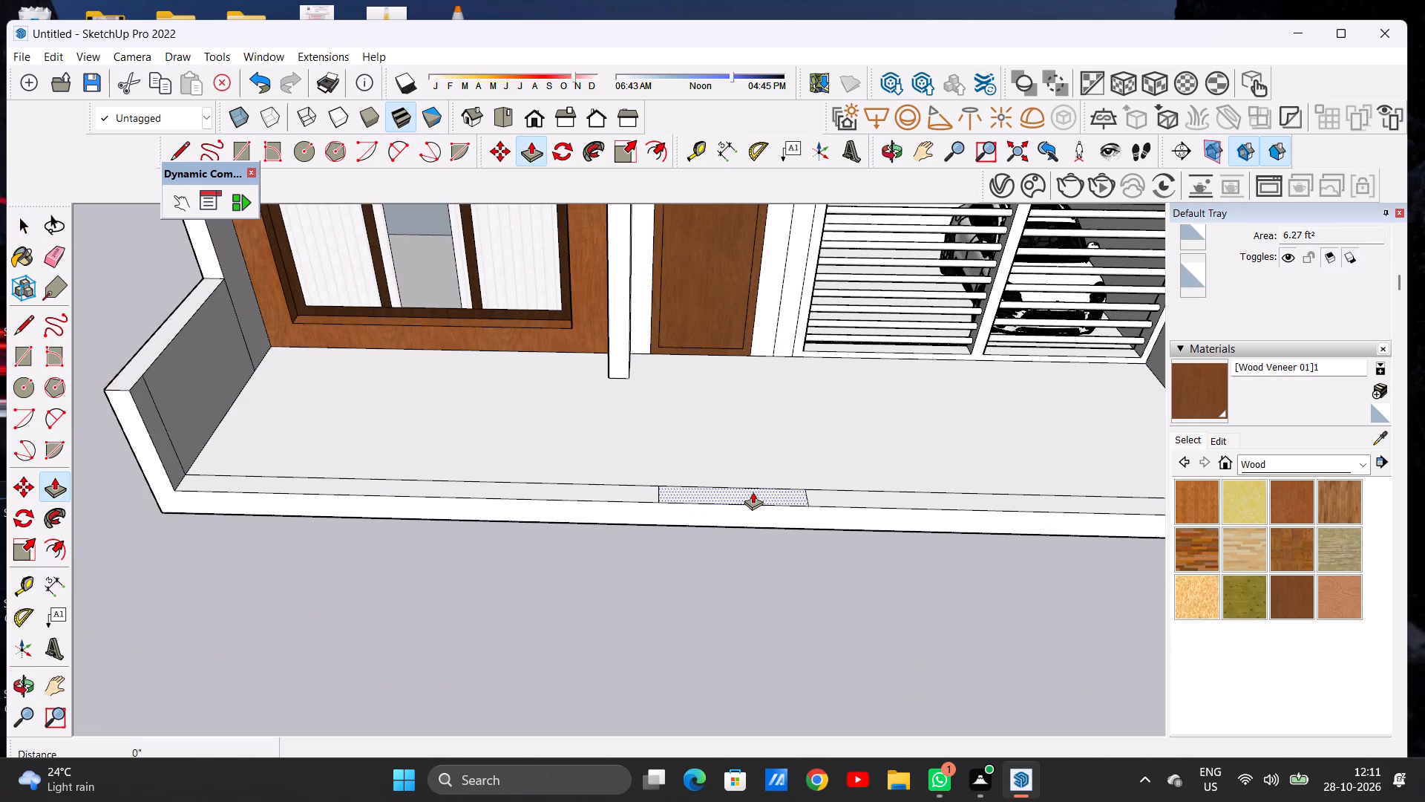
left_click(753, 492)
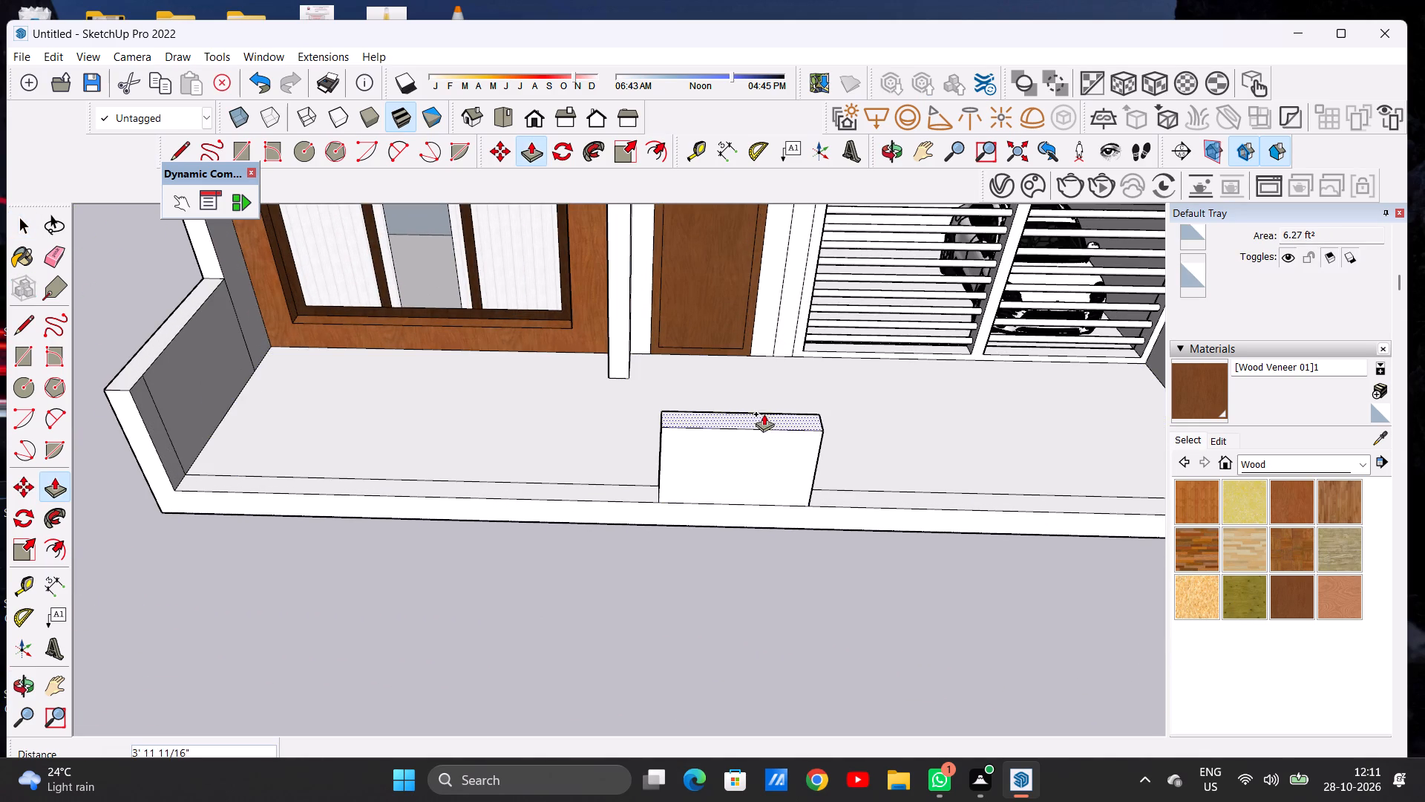
scroll(761, 421, "down", 11)
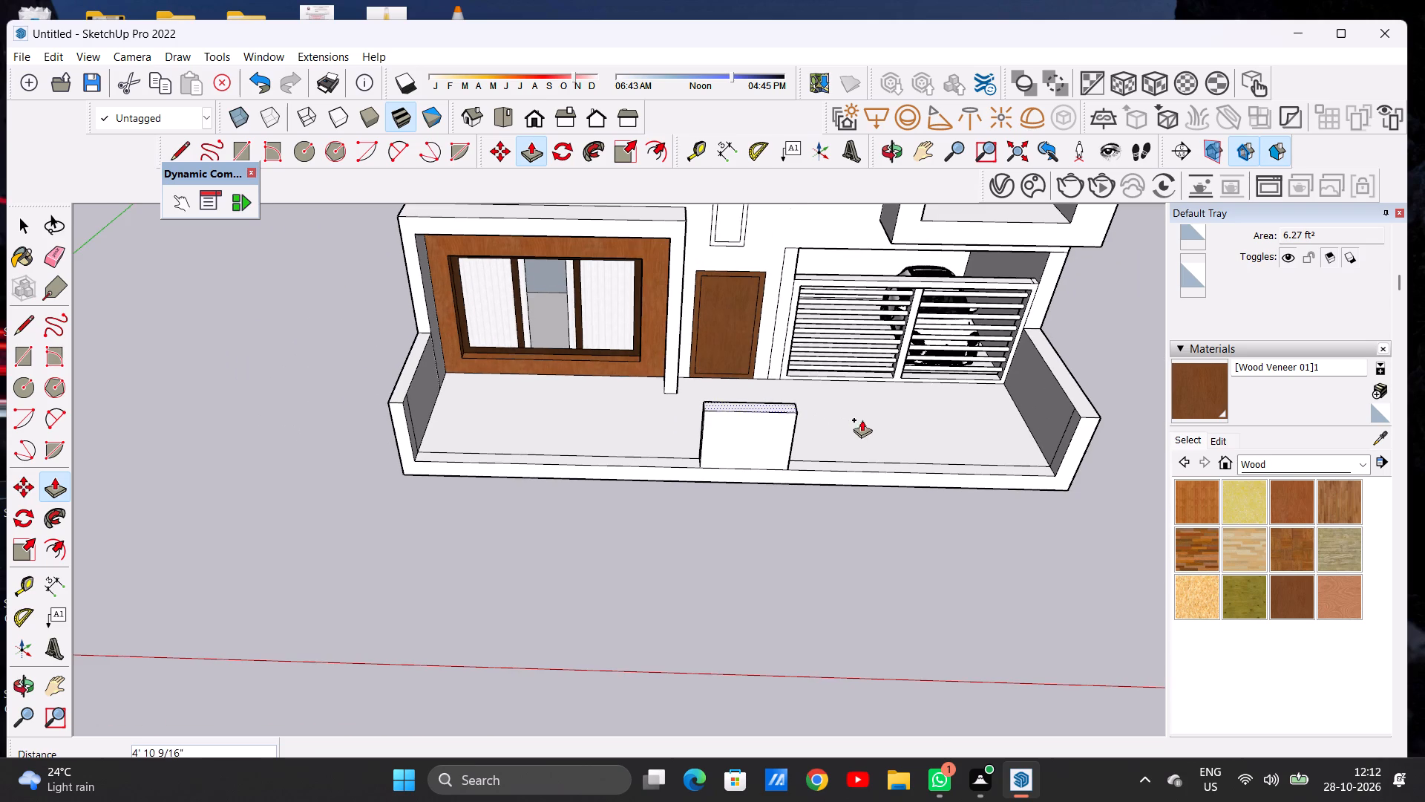
left_click(1082, 417)
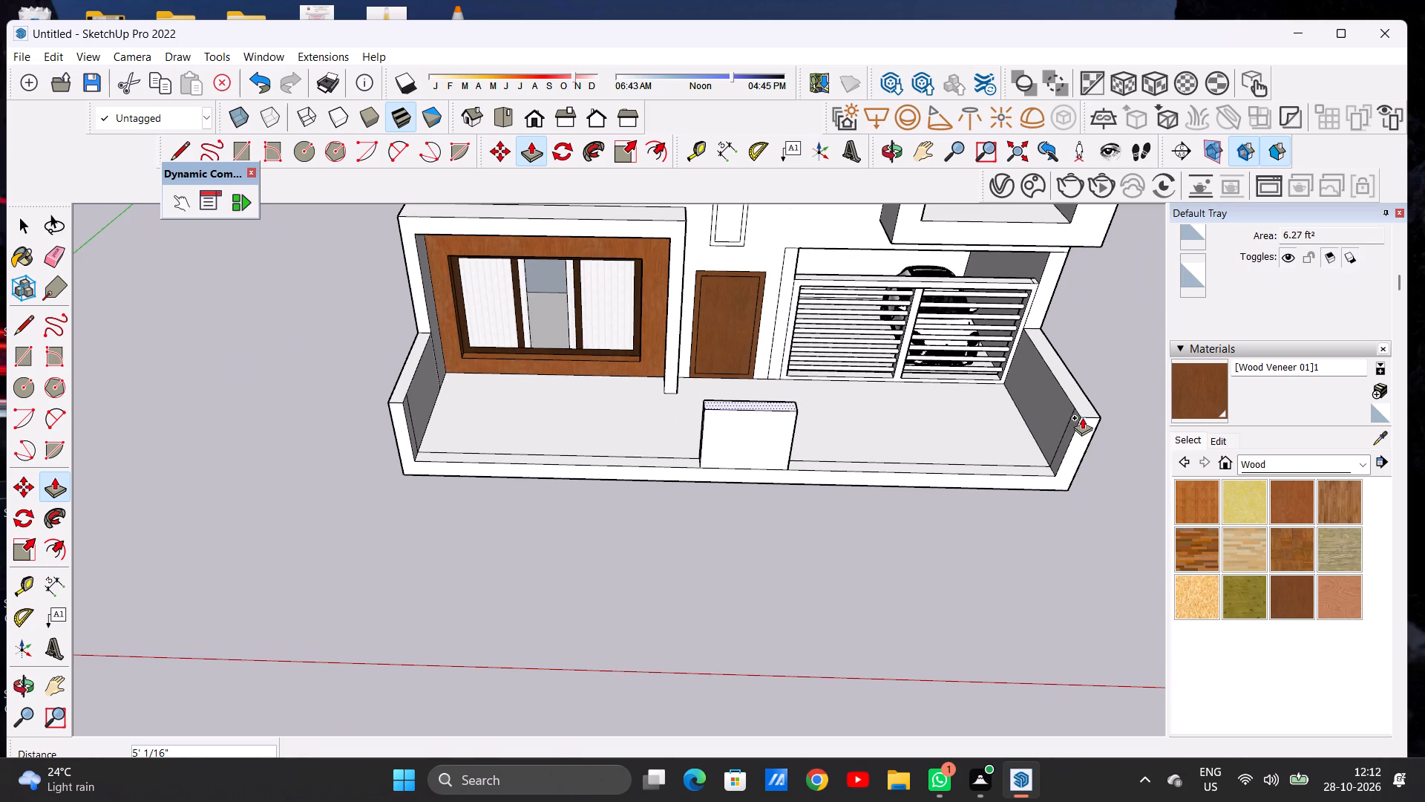
key("space")
Push/Pull the window-side segment of the front border strip up about 1' 6 5/8" to form a low front wall.
scroll(662, 466, "down", 5)
middle_click_drag(676, 503, 665, 402)
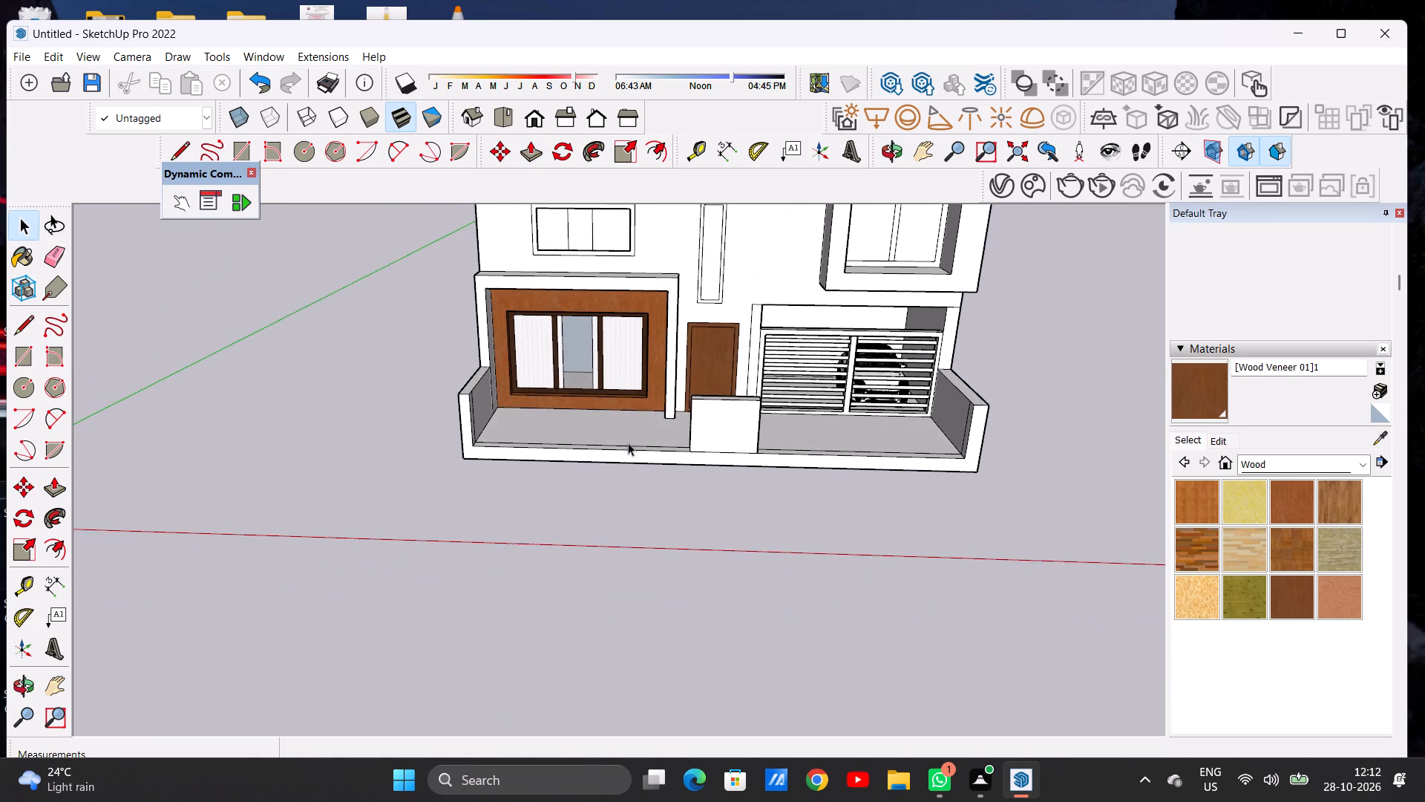
scroll(615, 448, "up", 2)
middle_click_drag(610, 450, 615, 525)
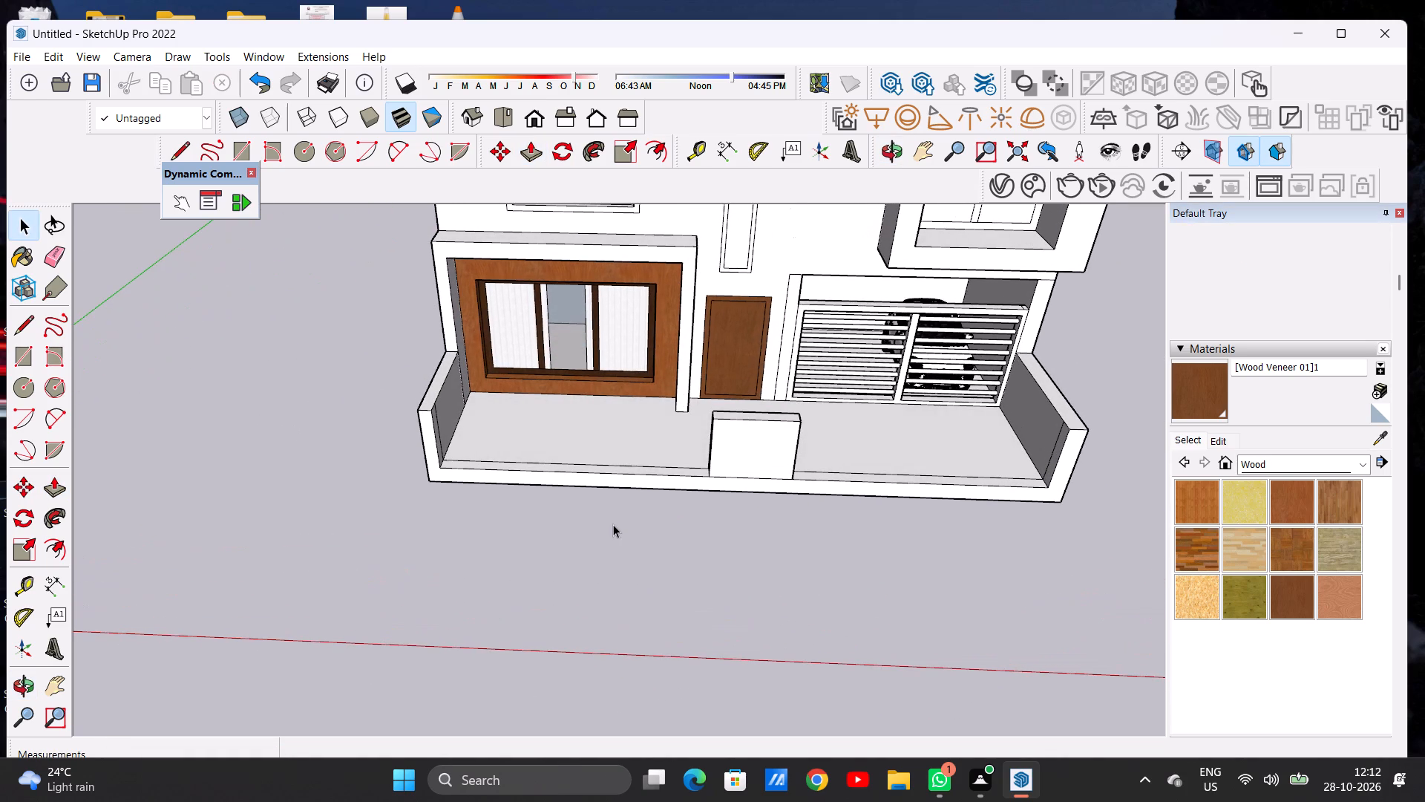
scroll(668, 485, "up", 6)
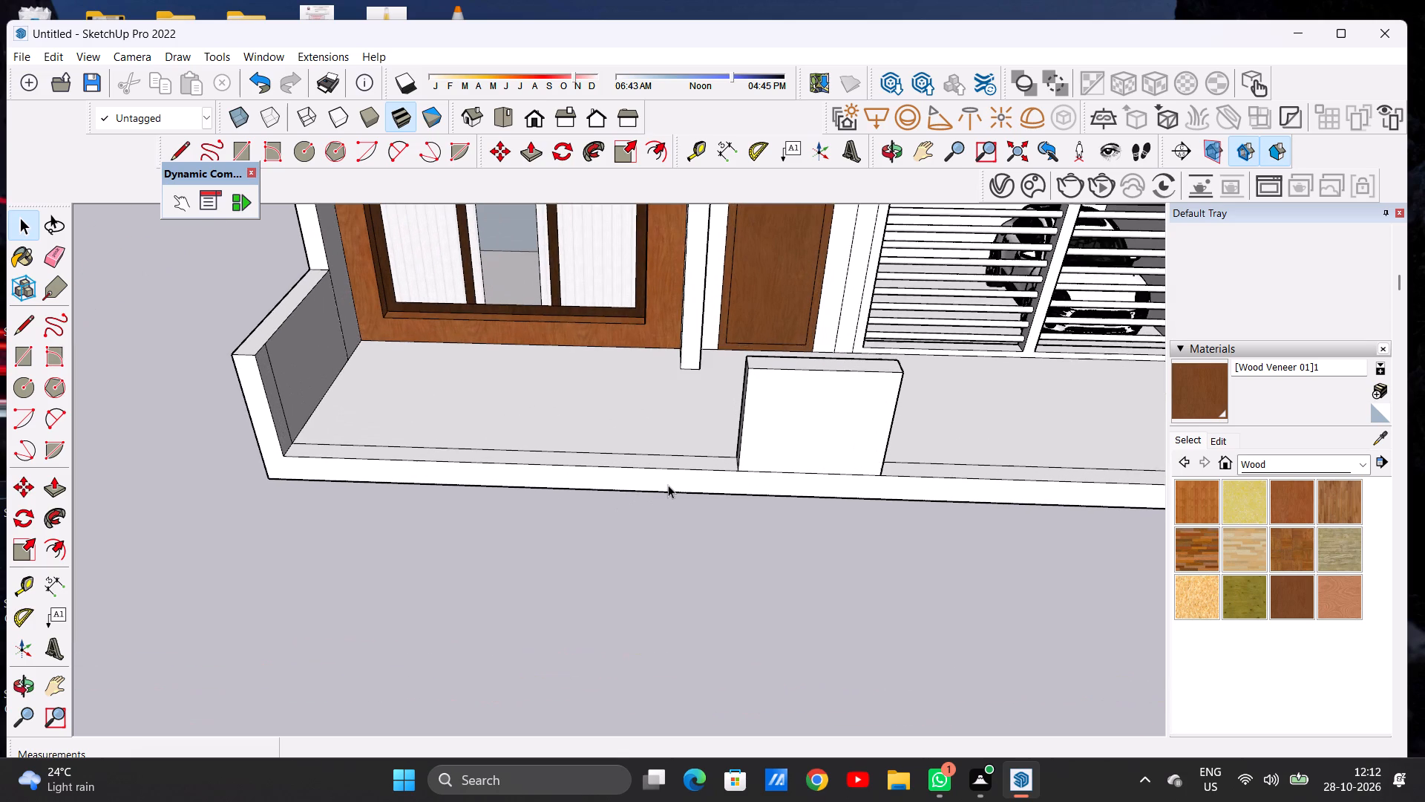
key("p")
scroll(724, 454, "up", 6)
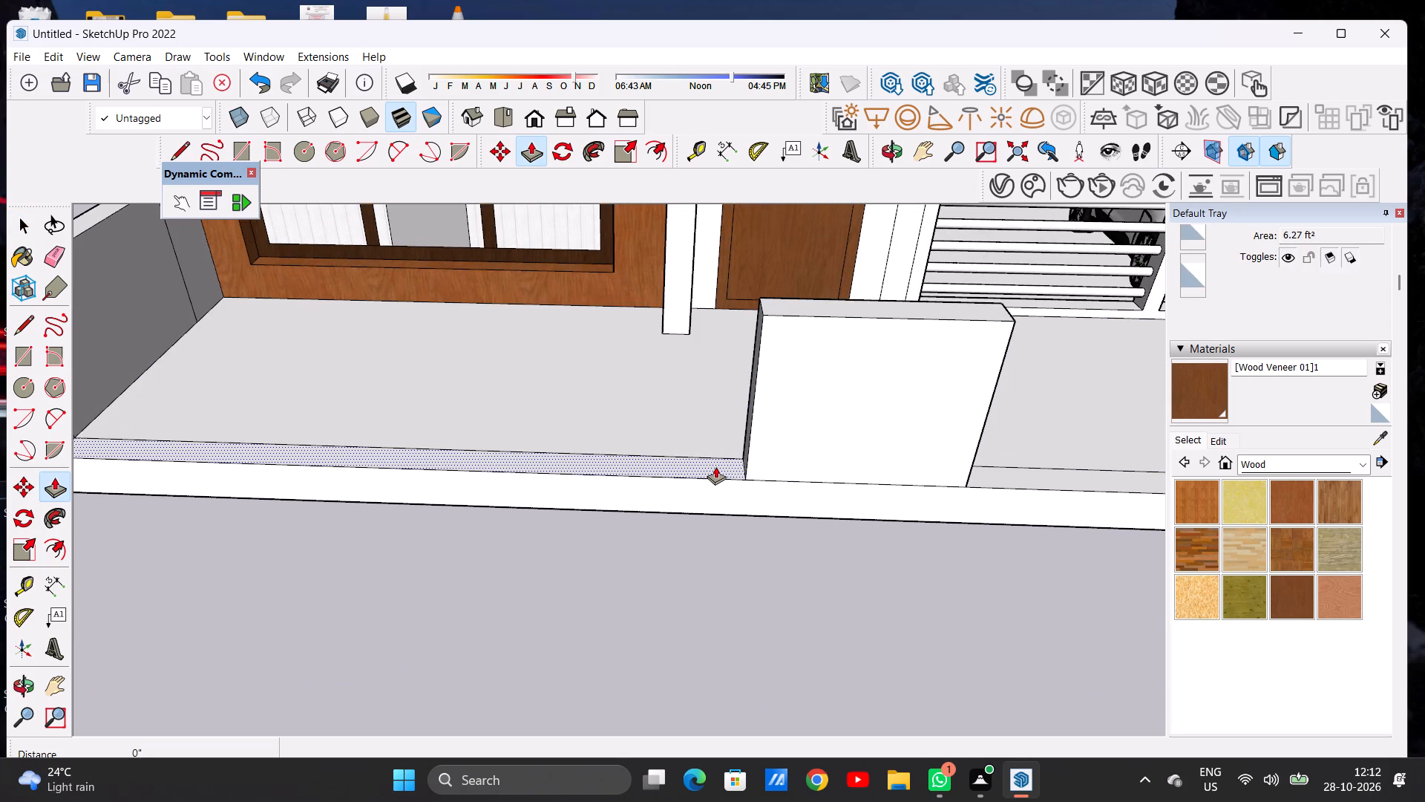
left_click(715, 466)
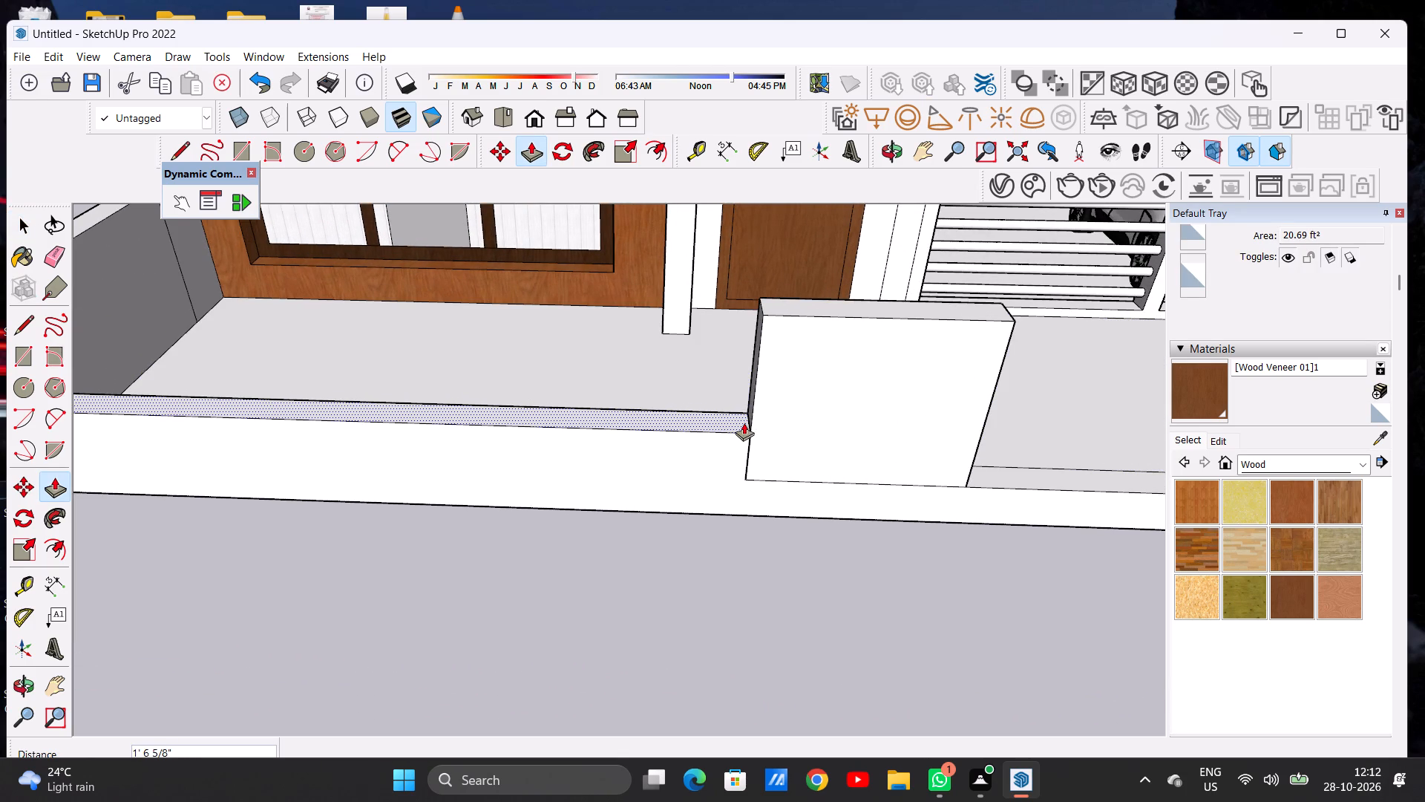
left_click(744, 423)
key("space")
scroll(675, 512, "down", 7)
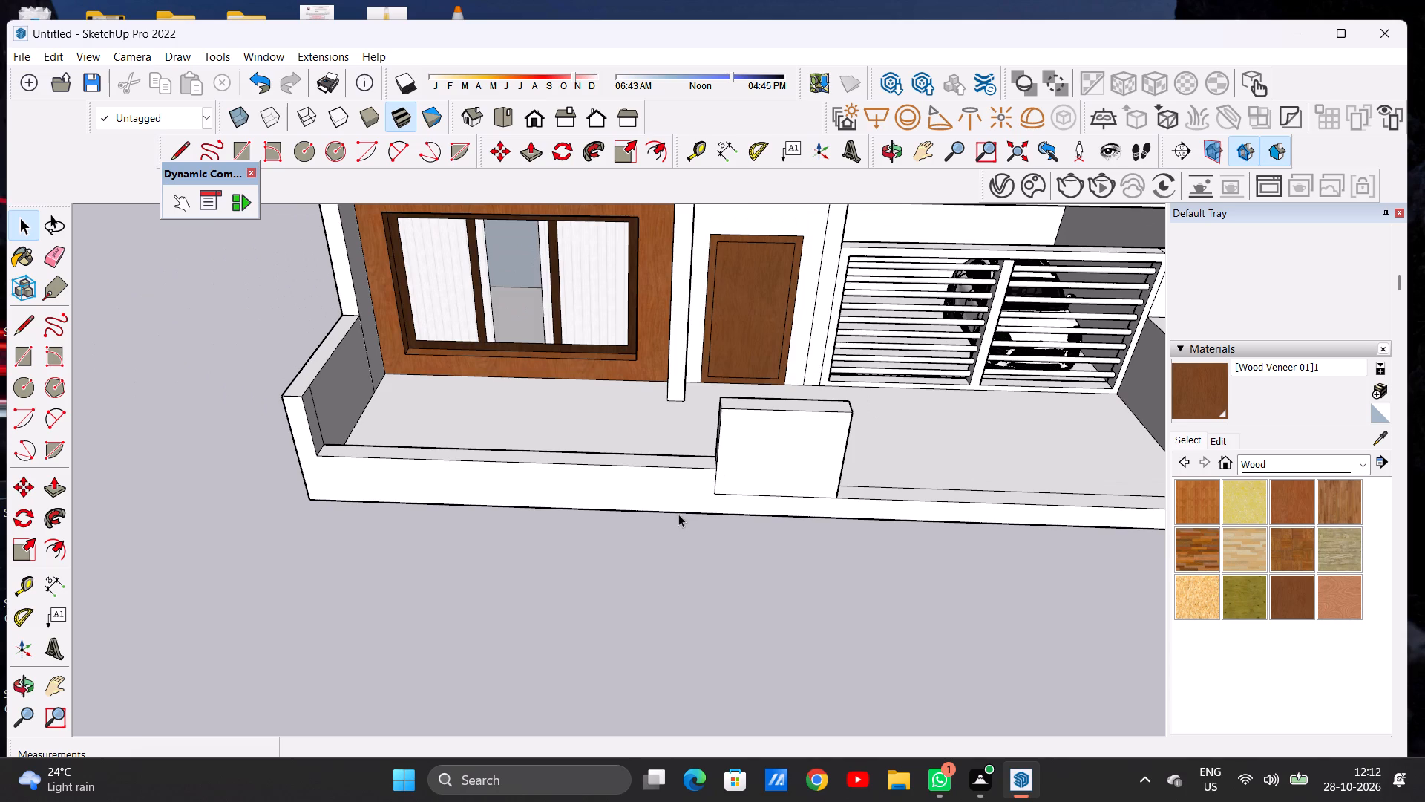
Examine the front boundary walls and platform from eye level and from above.
middle_click_drag(669, 527, 666, 384)
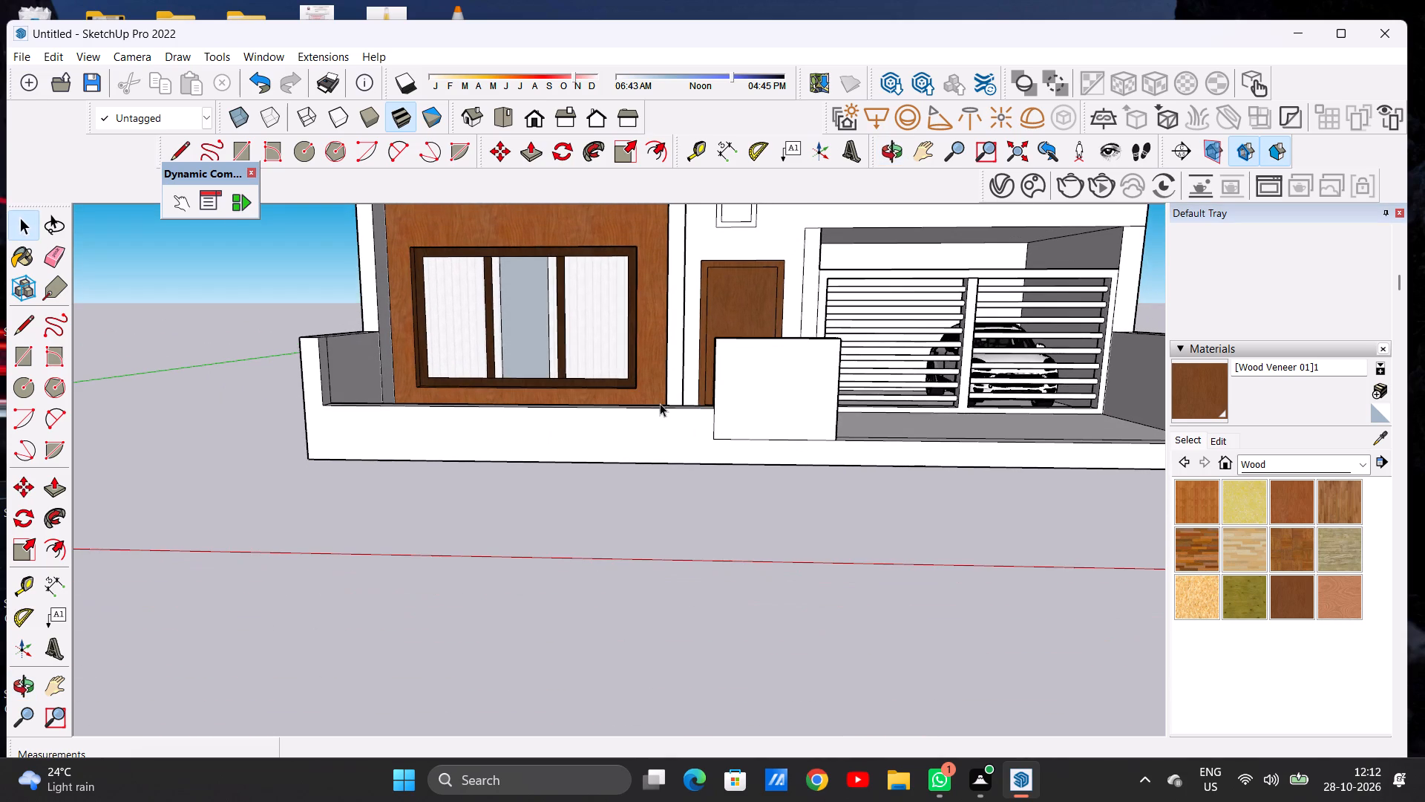
scroll(660, 403, "up", 4)
scroll(626, 466, "down", 5)
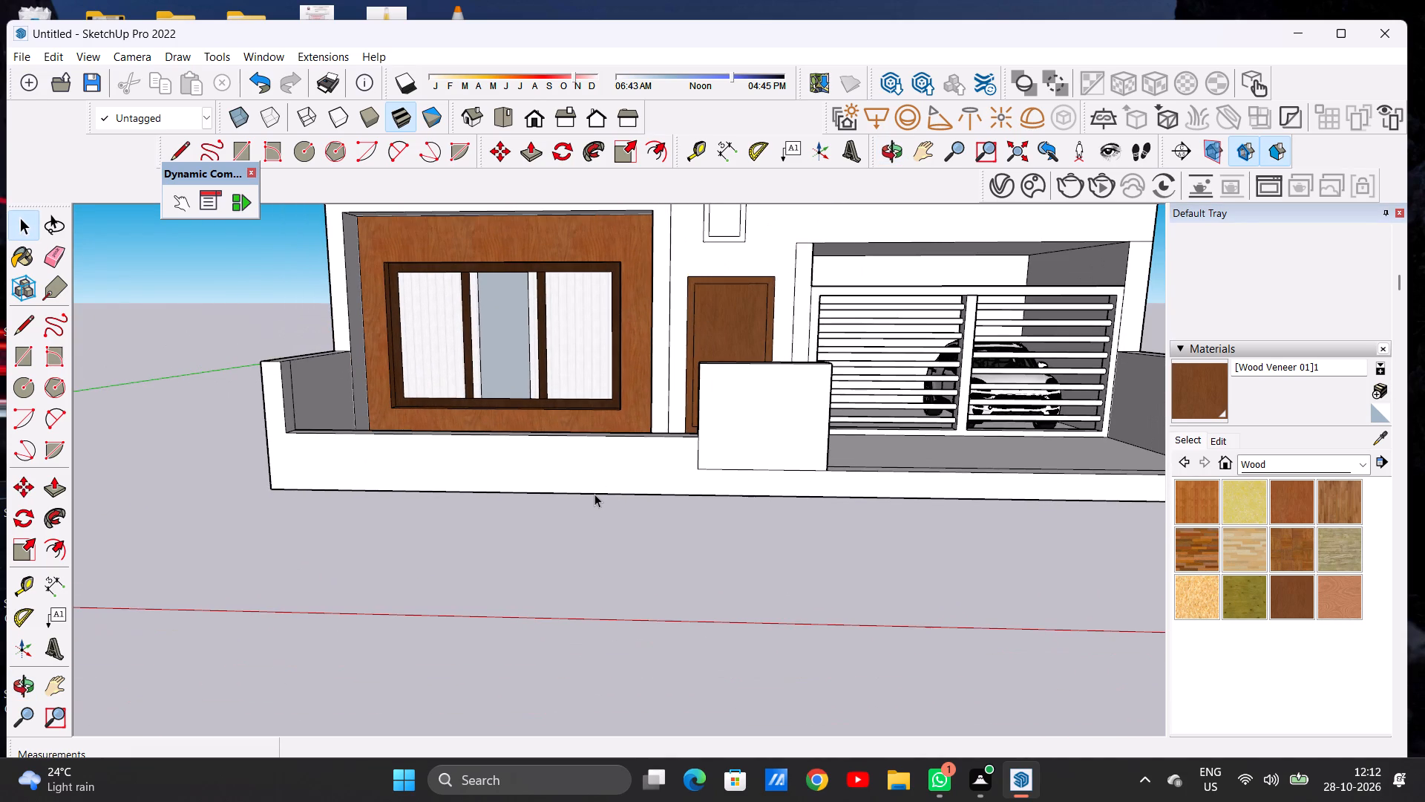
scroll(506, 480, "down", 4)
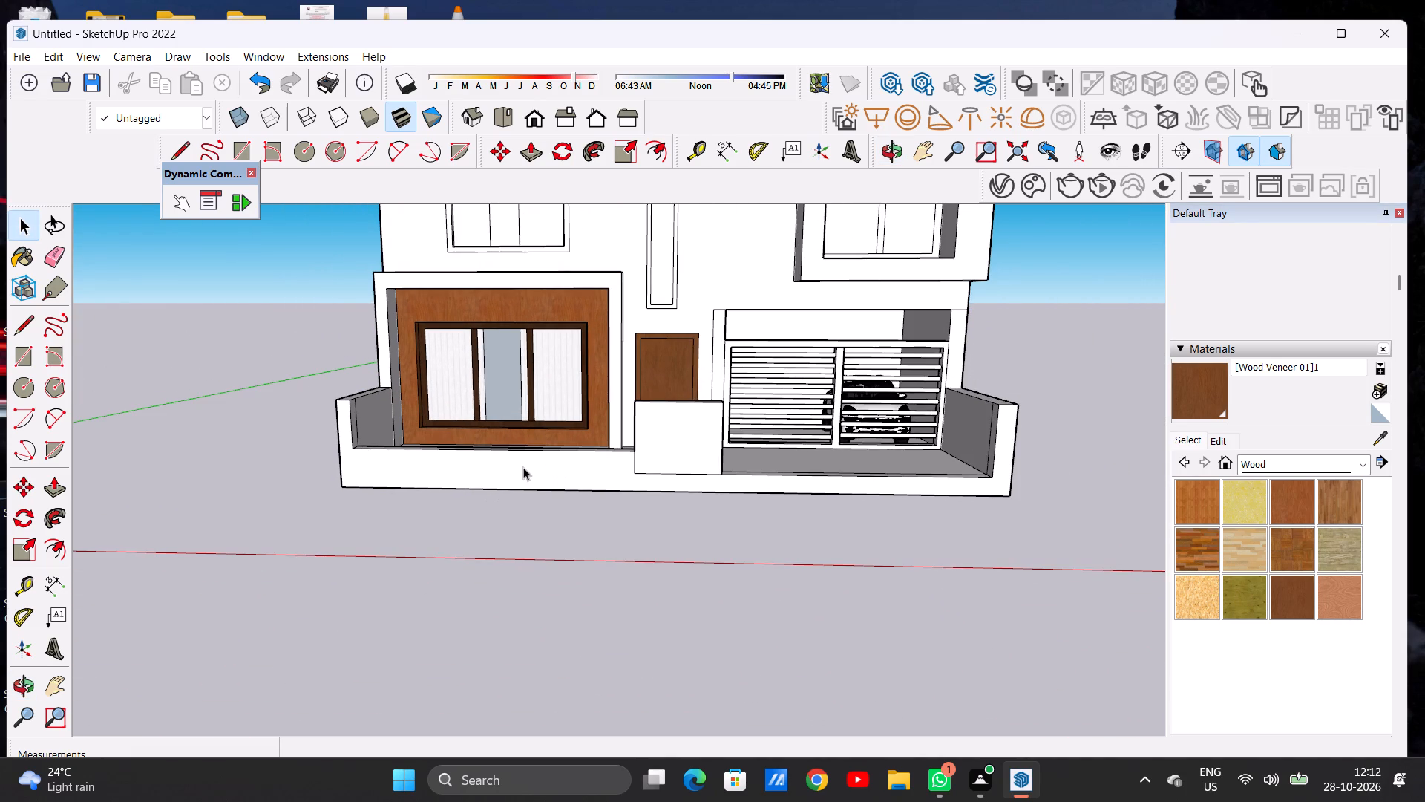
scroll(501, 467, "down", 4)
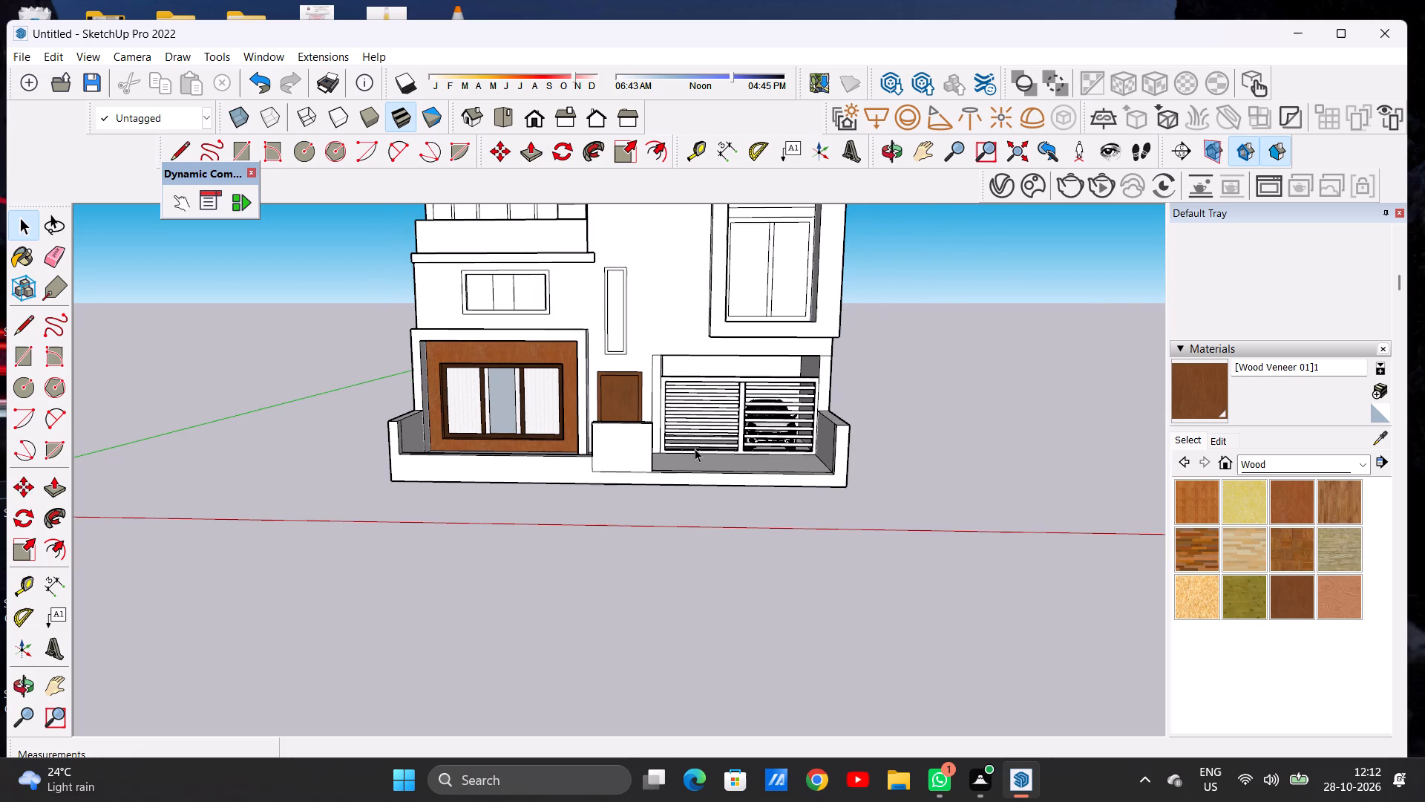
middle_click_drag(670, 443, 641, 496)
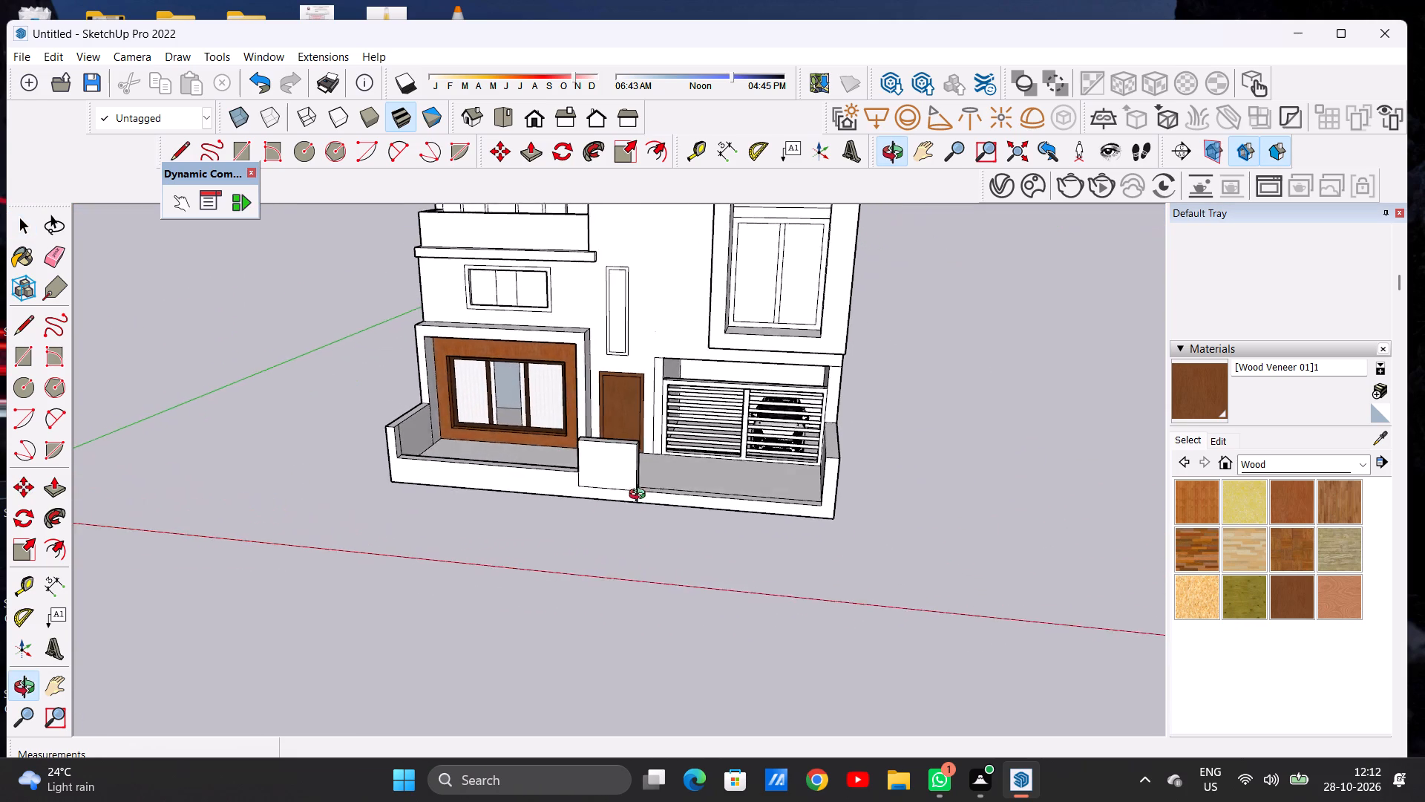
middle_click_drag(641, 496, 643, 487)
scroll(767, 486, "up", 5)
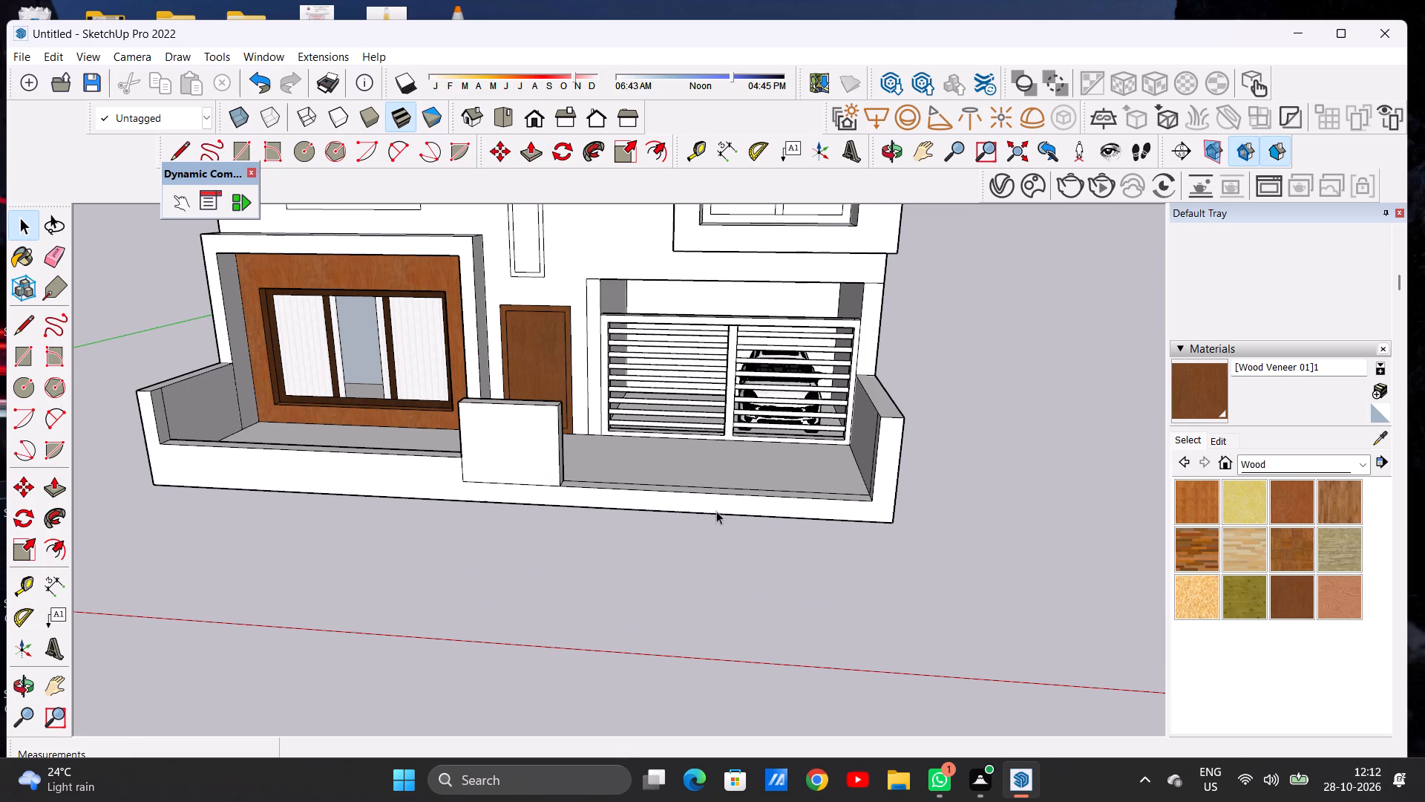
scroll(718, 512, "down", 2)
middle_click_drag(778, 505, 784, 529)
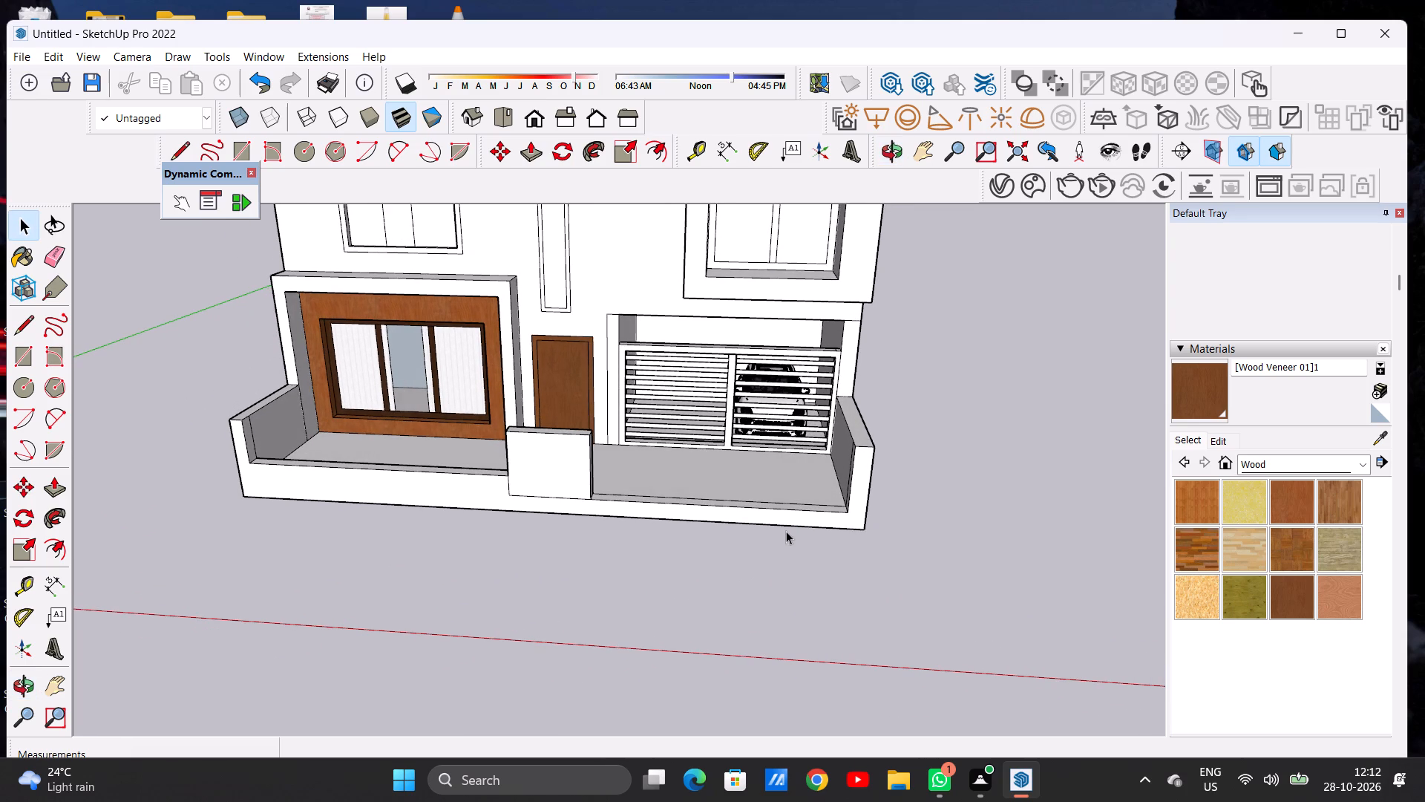
Draw a line across the carport-side front border strip close to the middle wall, marking off a small post base.
scroll(698, 486, "up", 6)
middle_click_drag(644, 494, 646, 512)
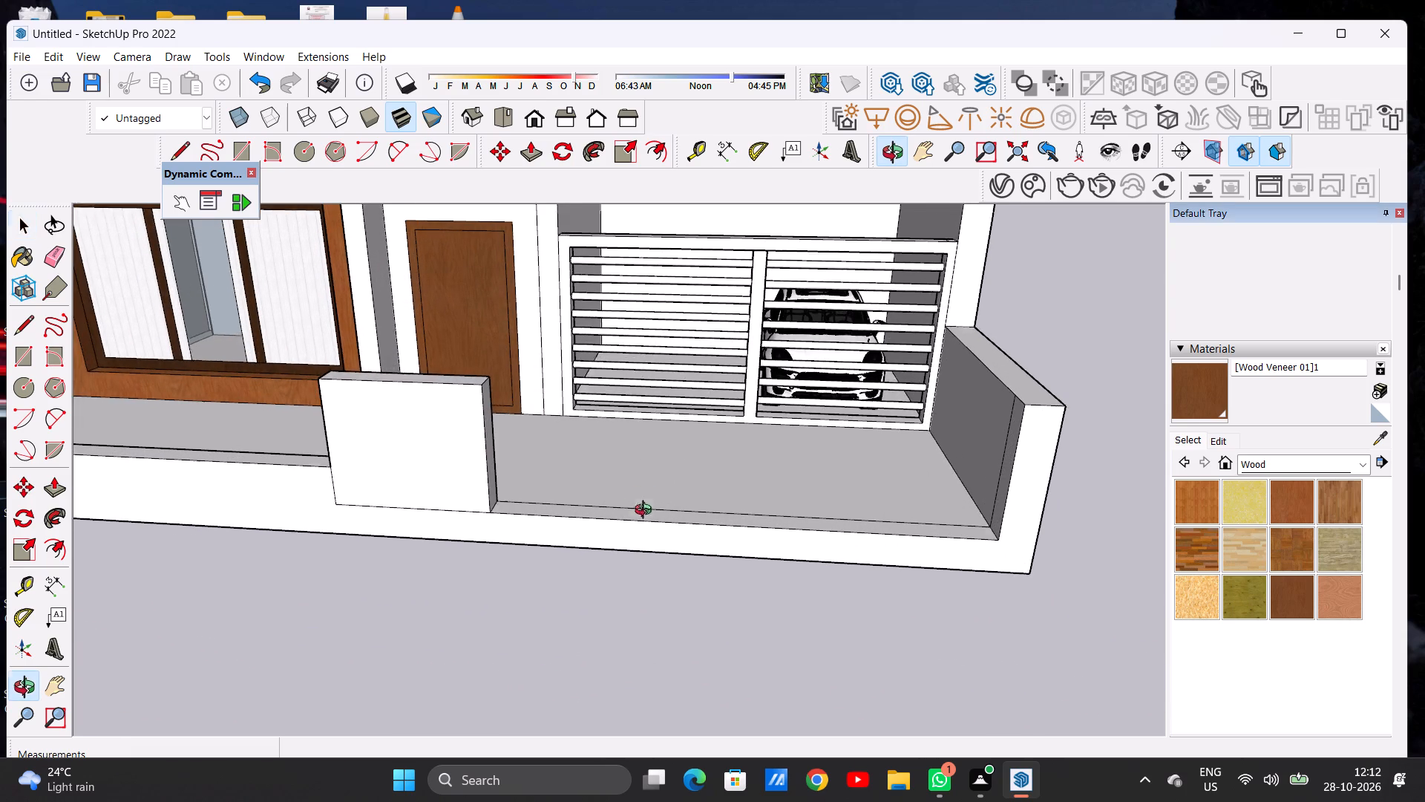
middle_click_drag(646, 512, 666, 550)
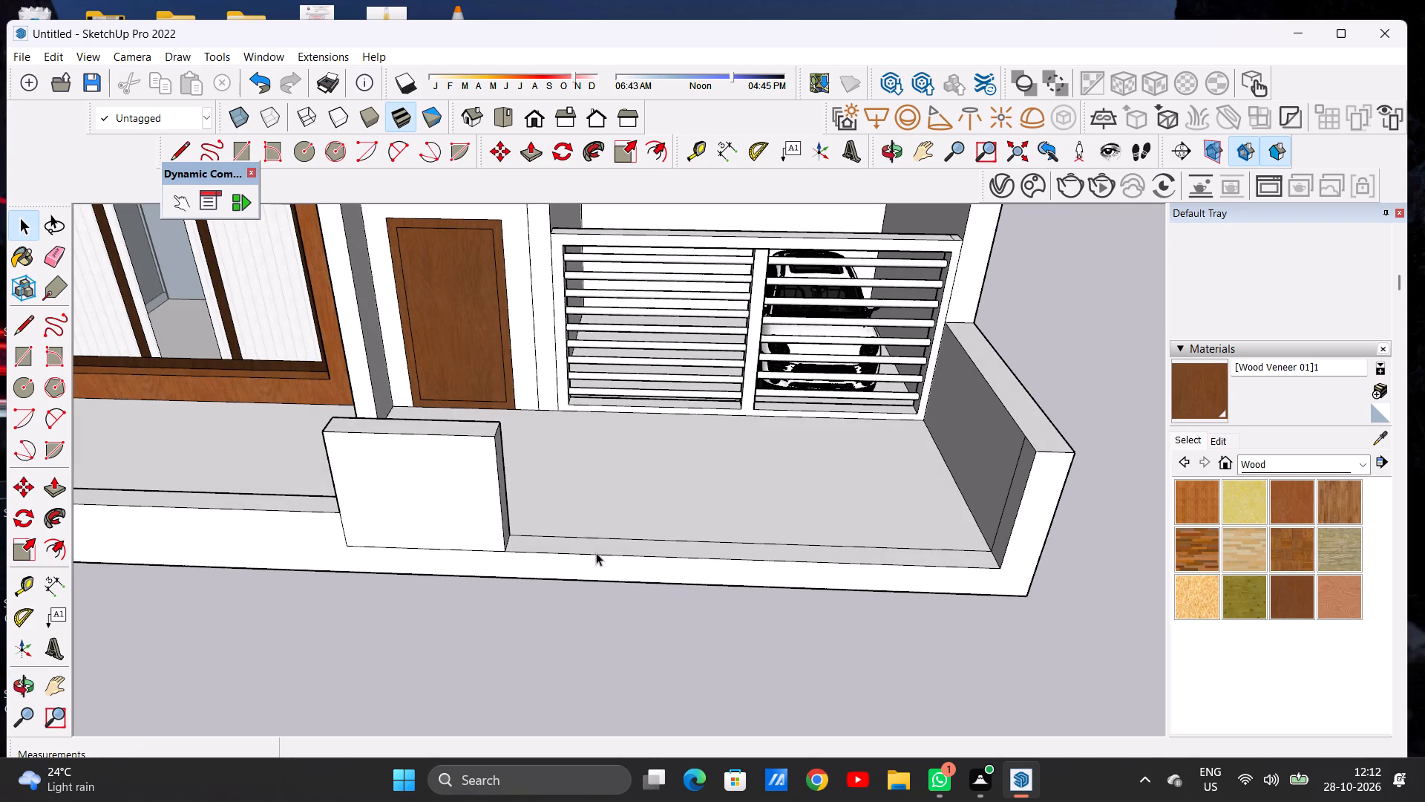
key("l")
scroll(498, 550, "up", 3)
scroll(499, 550, "down", 1)
scroll(499, 550, "up", 13)
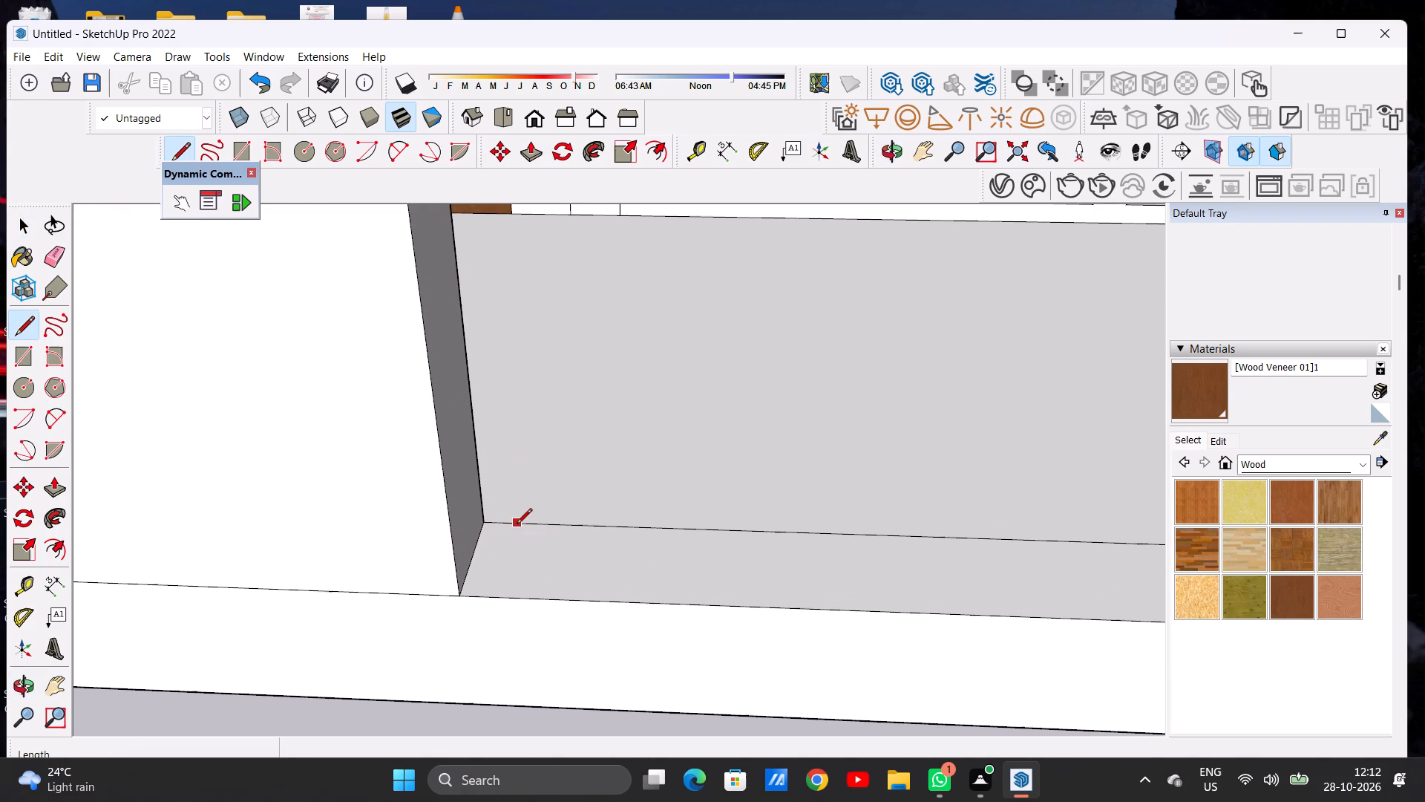
left_click(529, 524)
left_click(505, 596)
Push/Pull the small base beside the middle wall up about 4' 6 3/16" to form a gate post.
key("p")
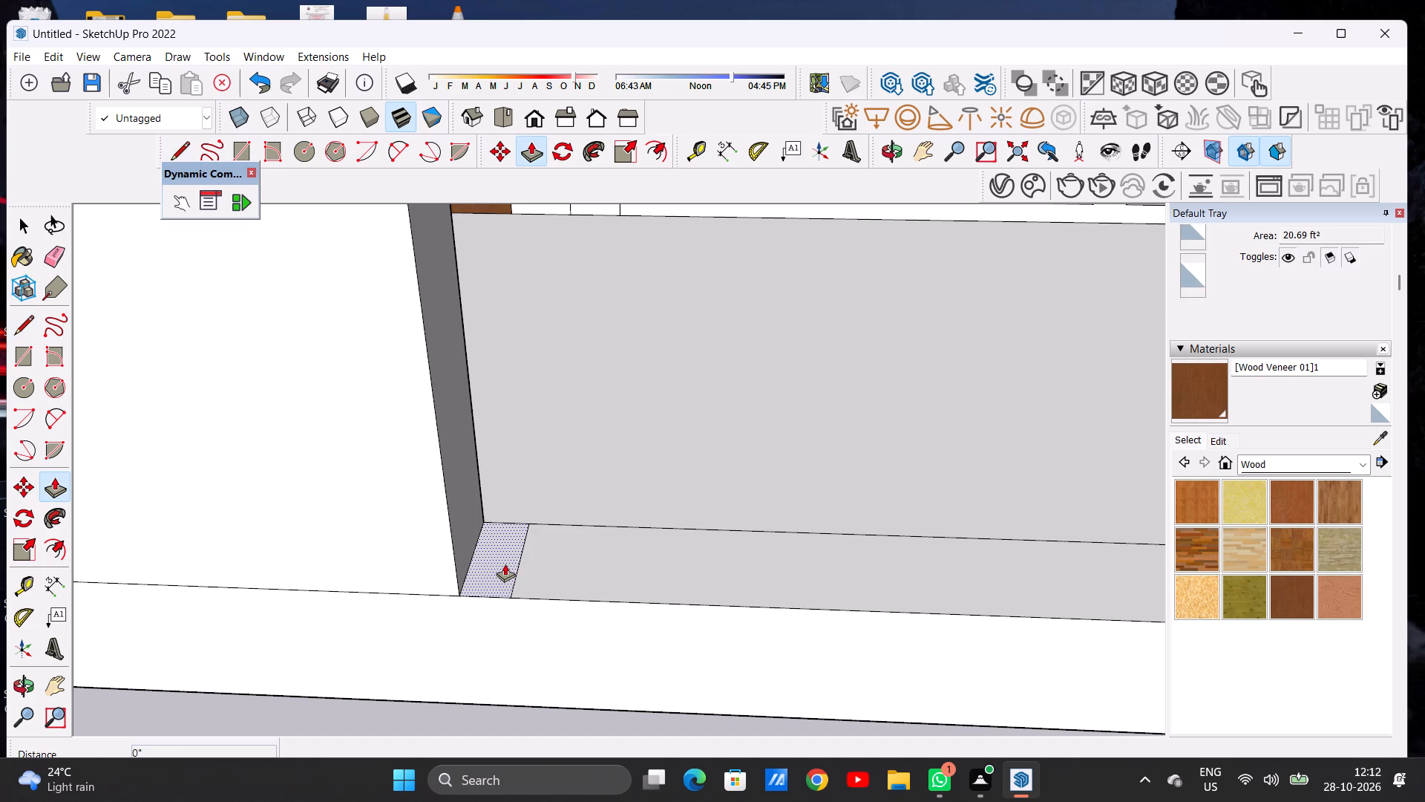
left_click(505, 564)
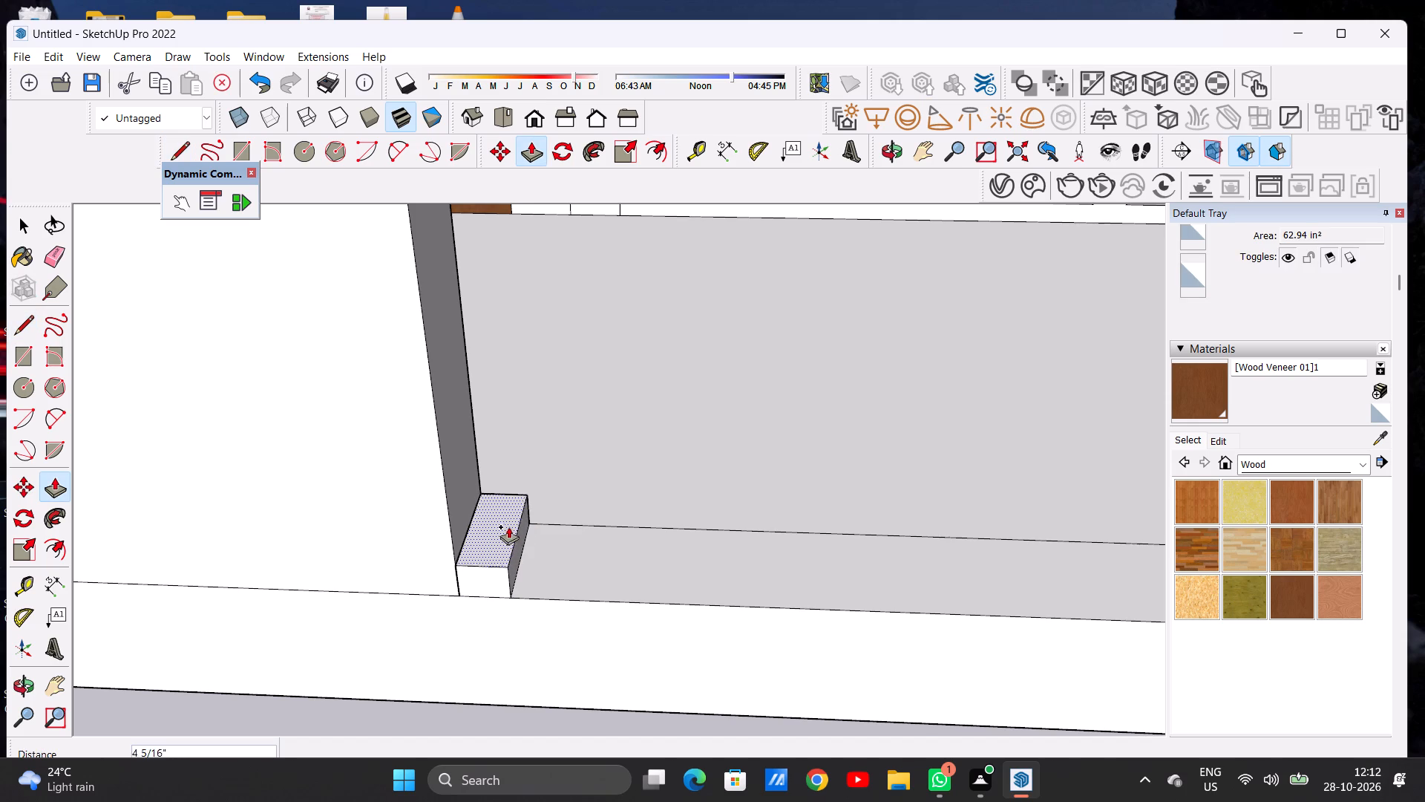
scroll(515, 521, "down", 2)
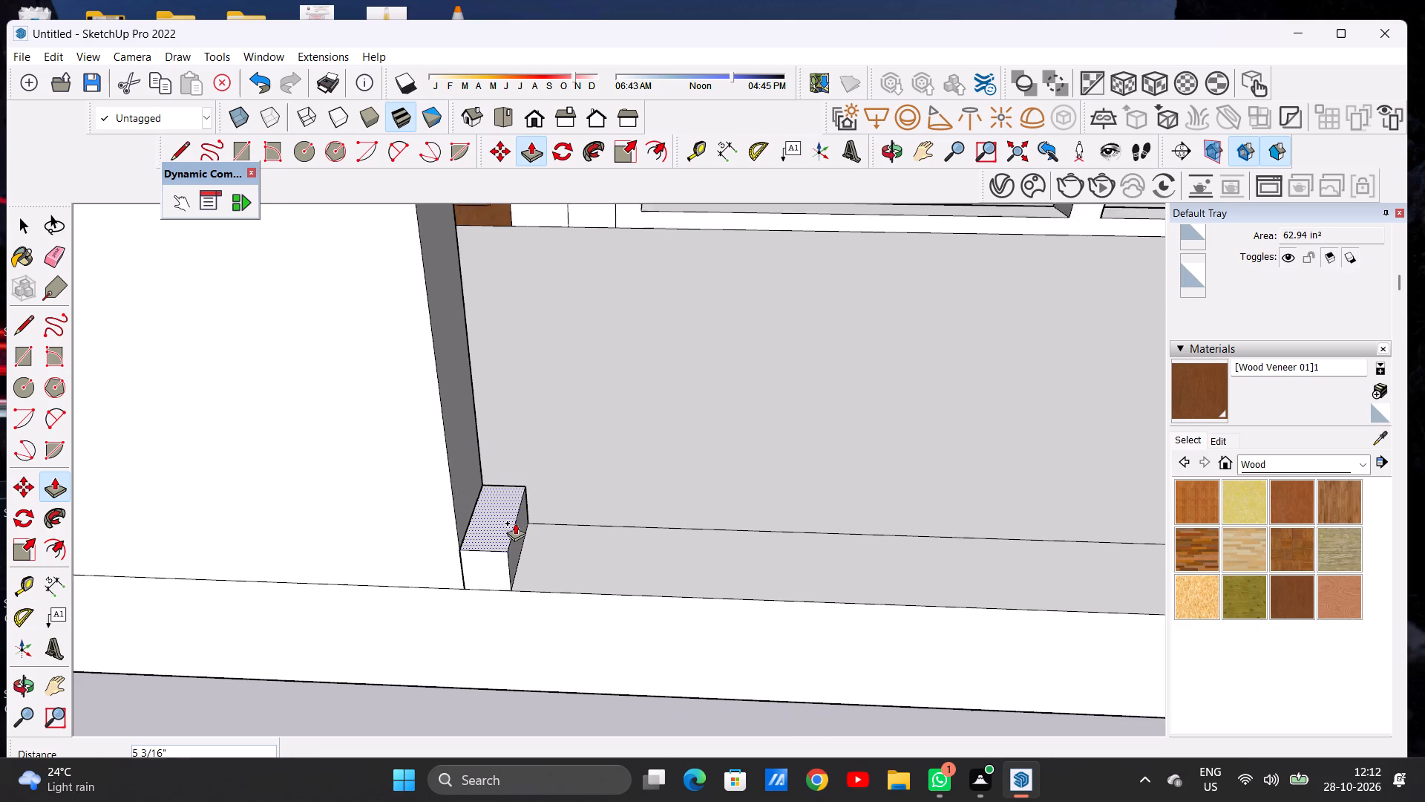
scroll(515, 523, "down", 8)
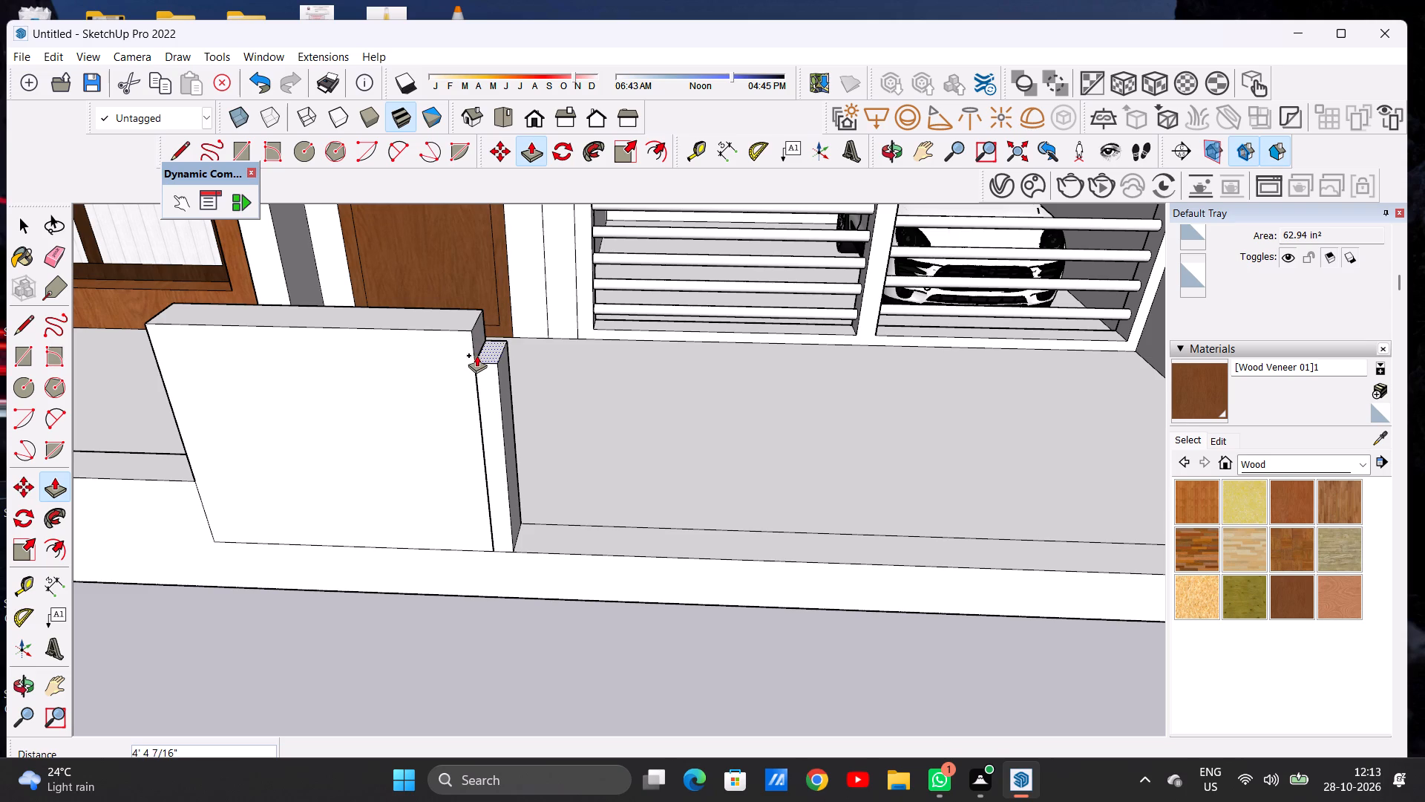
left_click(478, 348)
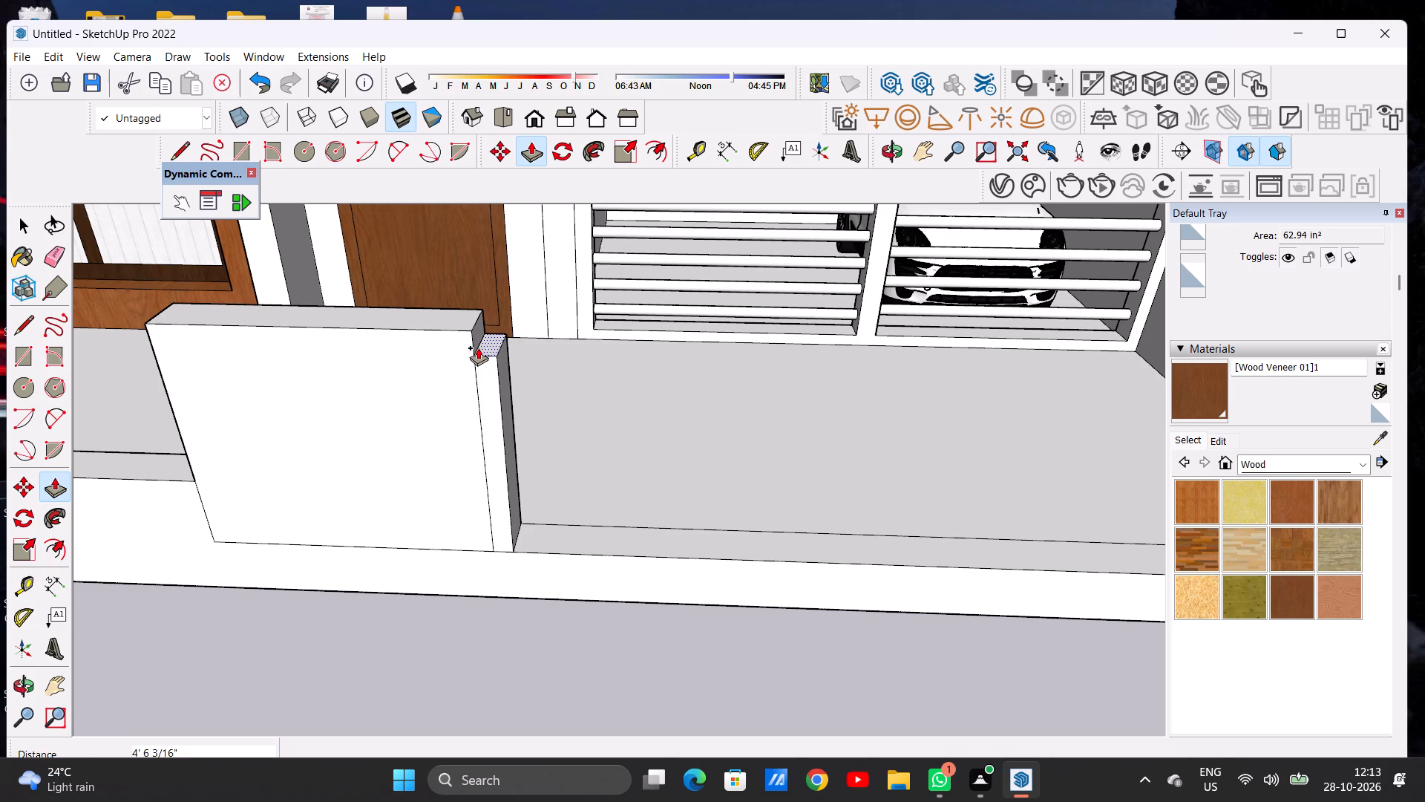
key("space")
Draw a line across the front border strip near the carport-side wall, marking off a second small post base.
scroll(548, 438, "down", 8)
scroll(525, 503, "down", 2)
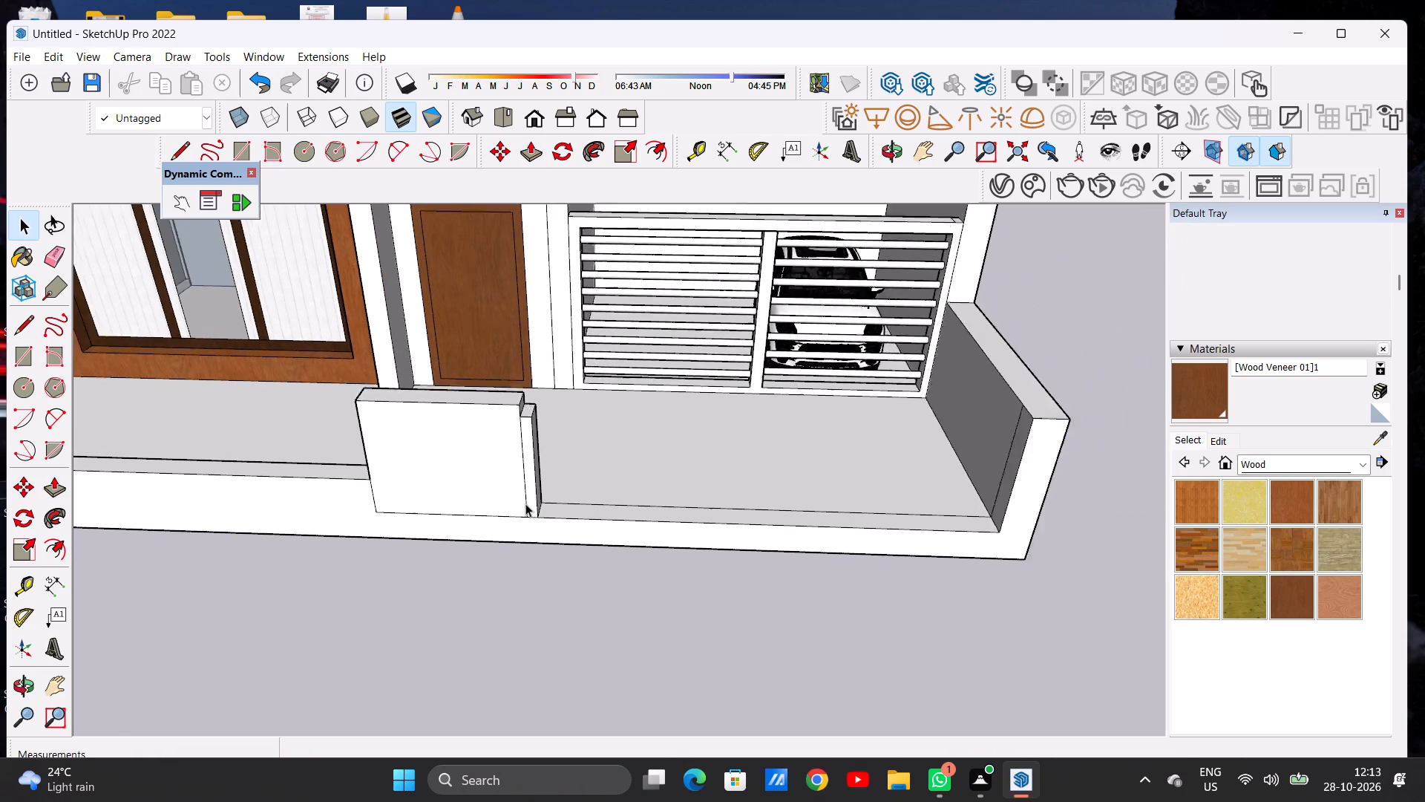
scroll(525, 503, "down", 4)
middle_click_drag(514, 517, 532, 371)
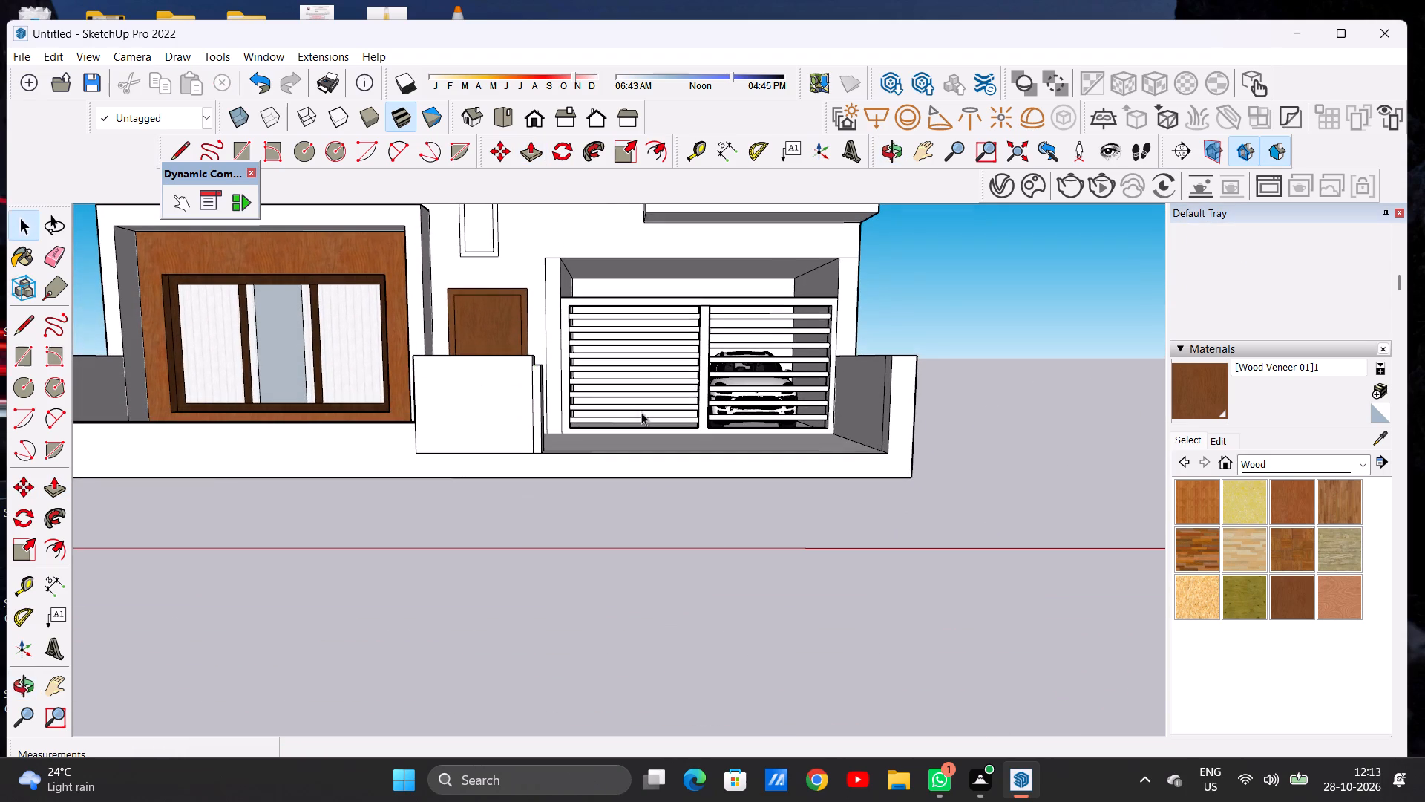
scroll(915, 443, "up", 5)
middle_click_drag(904, 429, 896, 470)
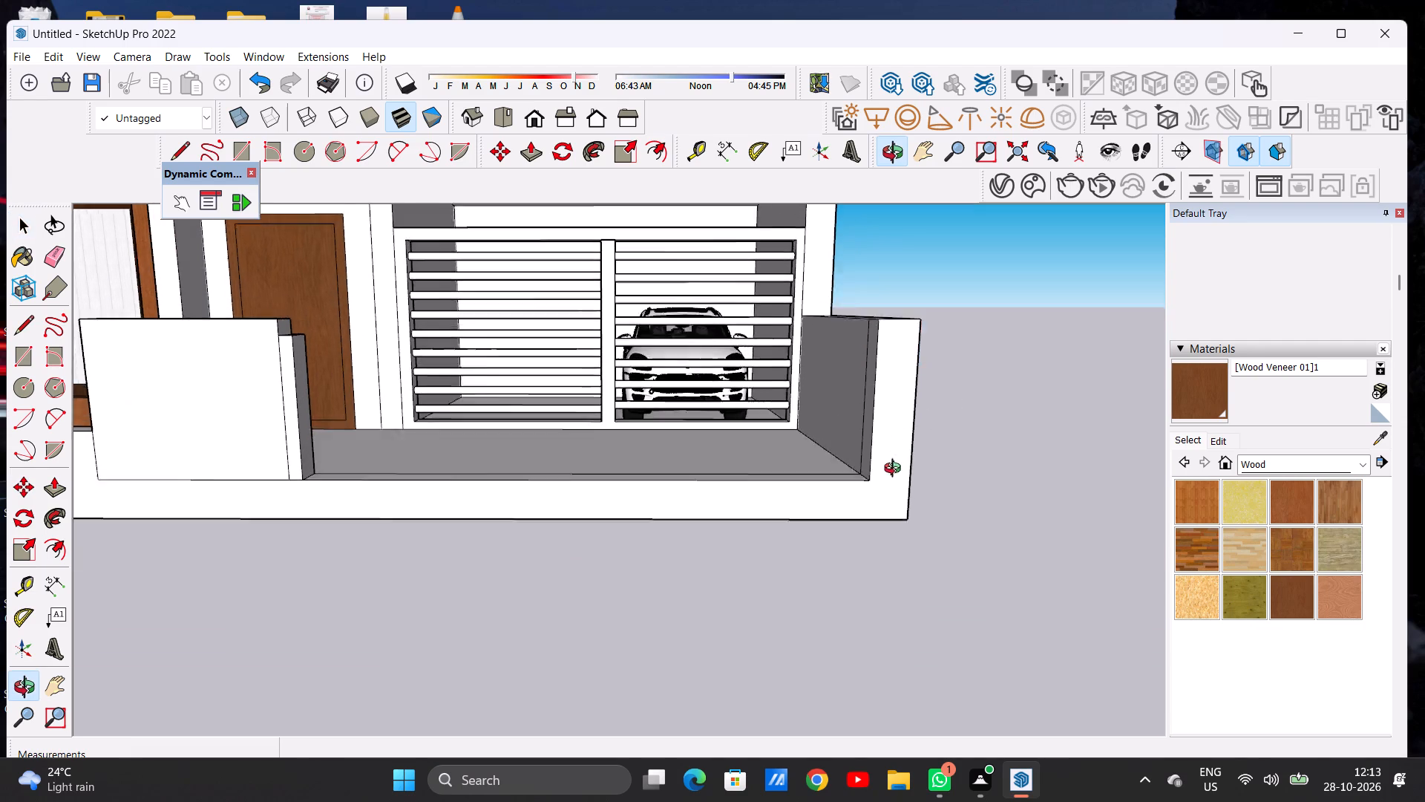
middle_click_drag(896, 470, 879, 538)
scroll(966, 514, "down", 5)
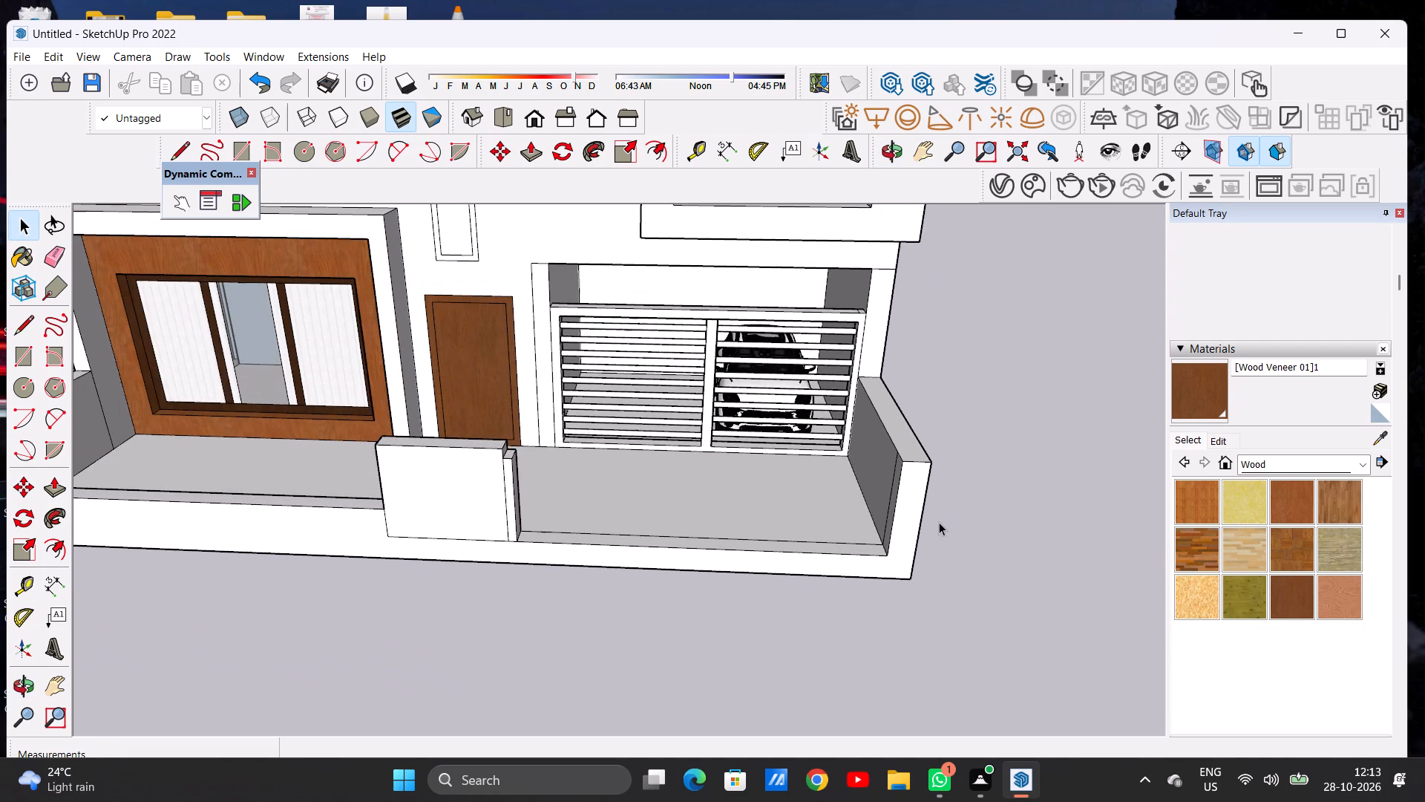
scroll(874, 540, "up", 8)
key("l")
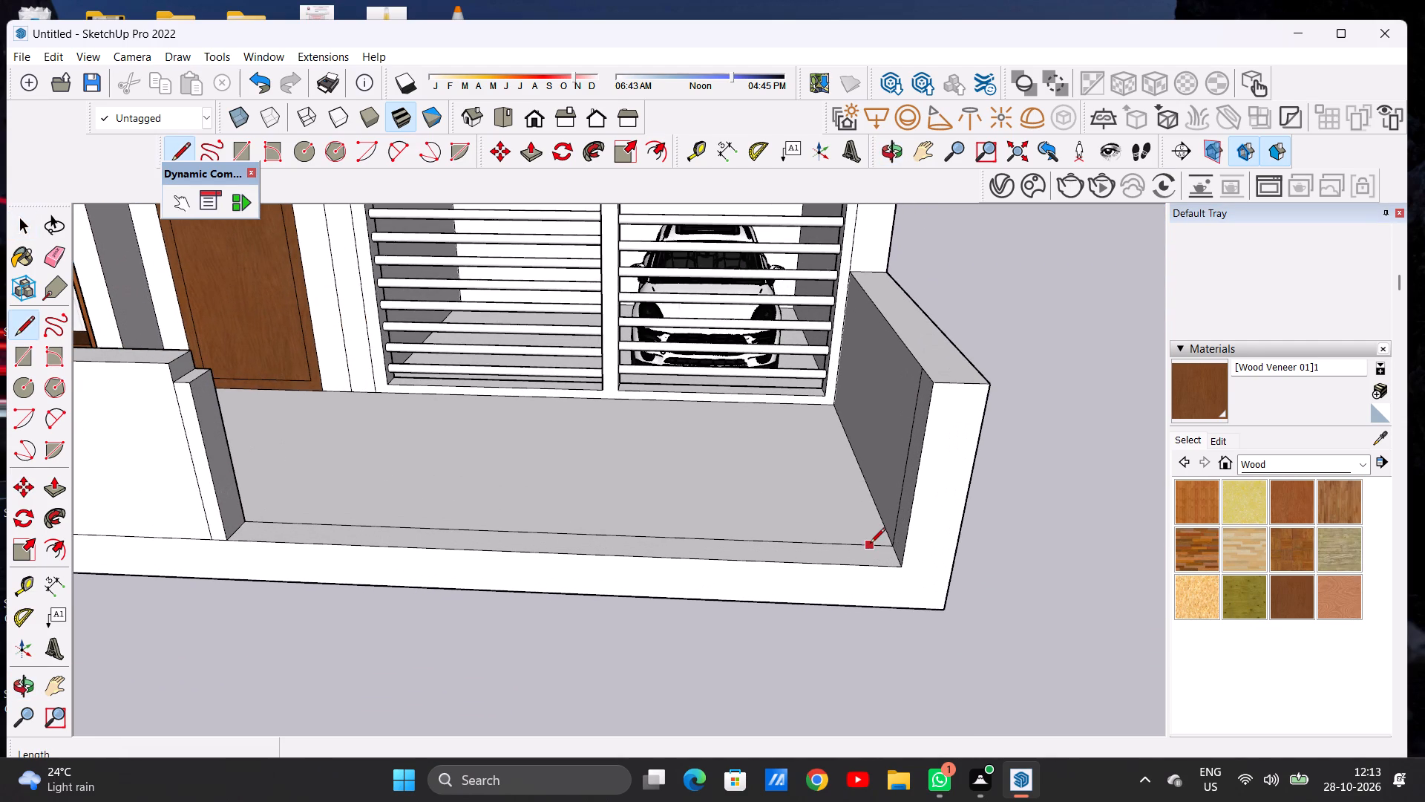
scroll(879, 550, "up", 8)
scroll(891, 564, "down", 1)
scroll(891, 564, "up", 1)
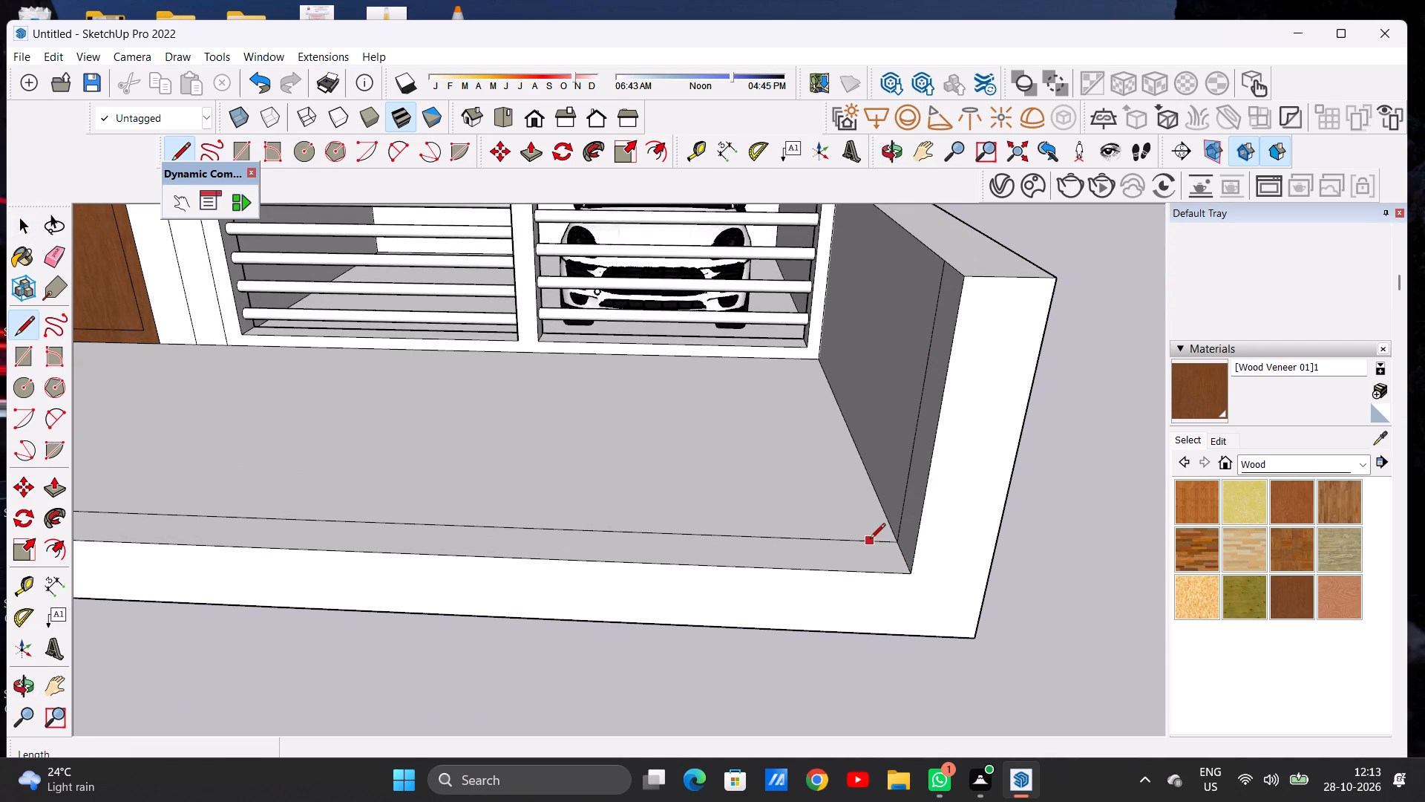
left_click(870, 540)
left_click(877, 578)
key("space")
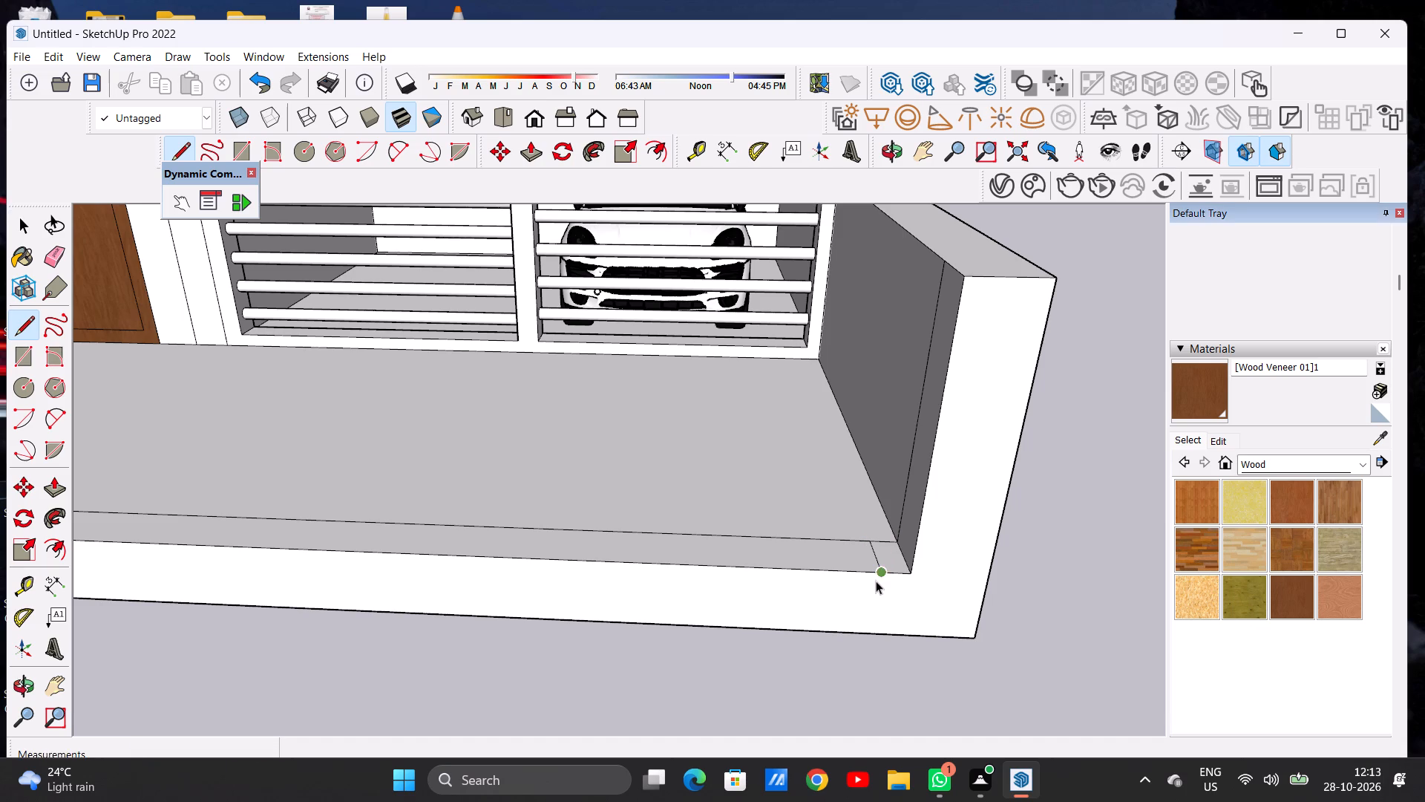
Push/Pull the base beside the carport-side wall up 4' 6 3/16", level with the post beside the middle wall.
type("P")
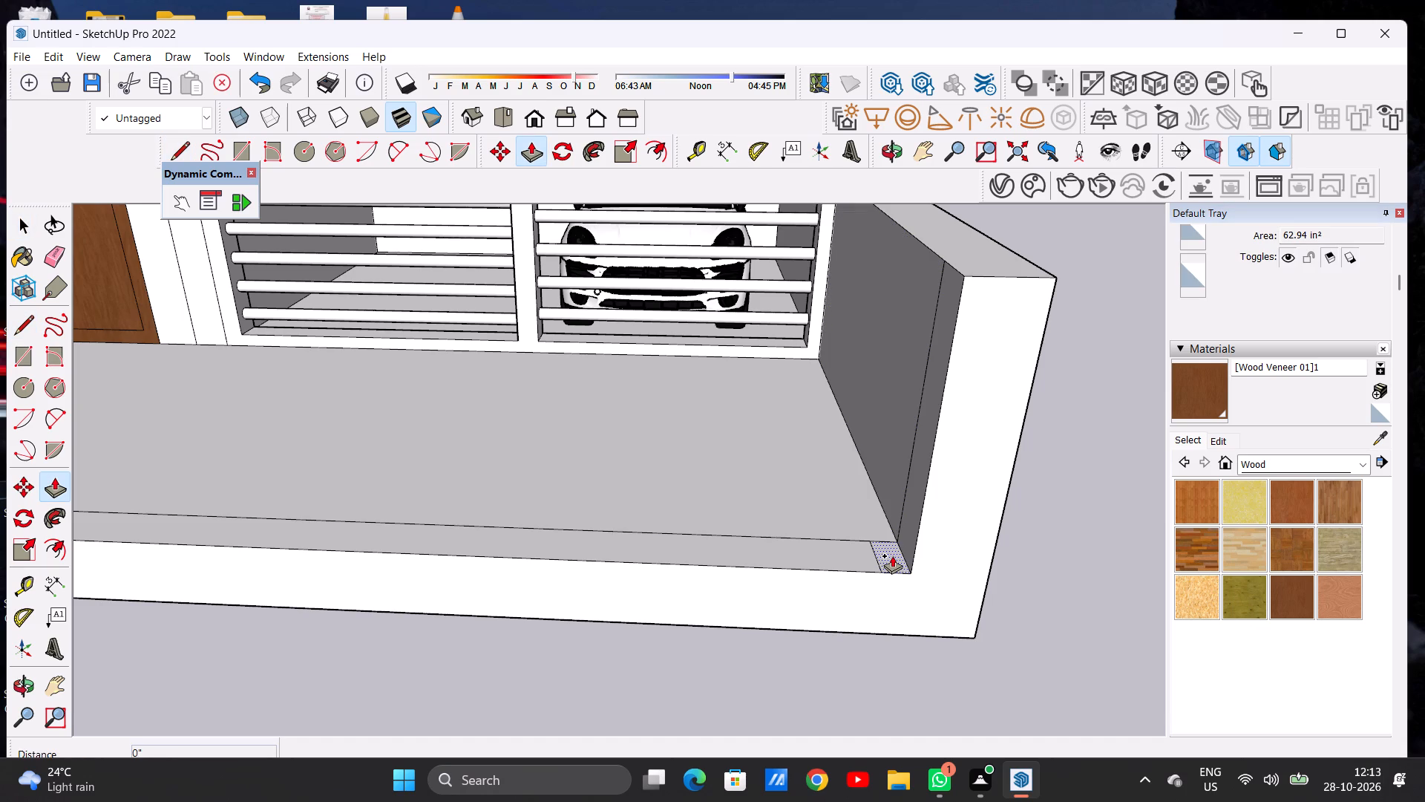
left_click(892, 555)
scroll(933, 381, "down", 12)
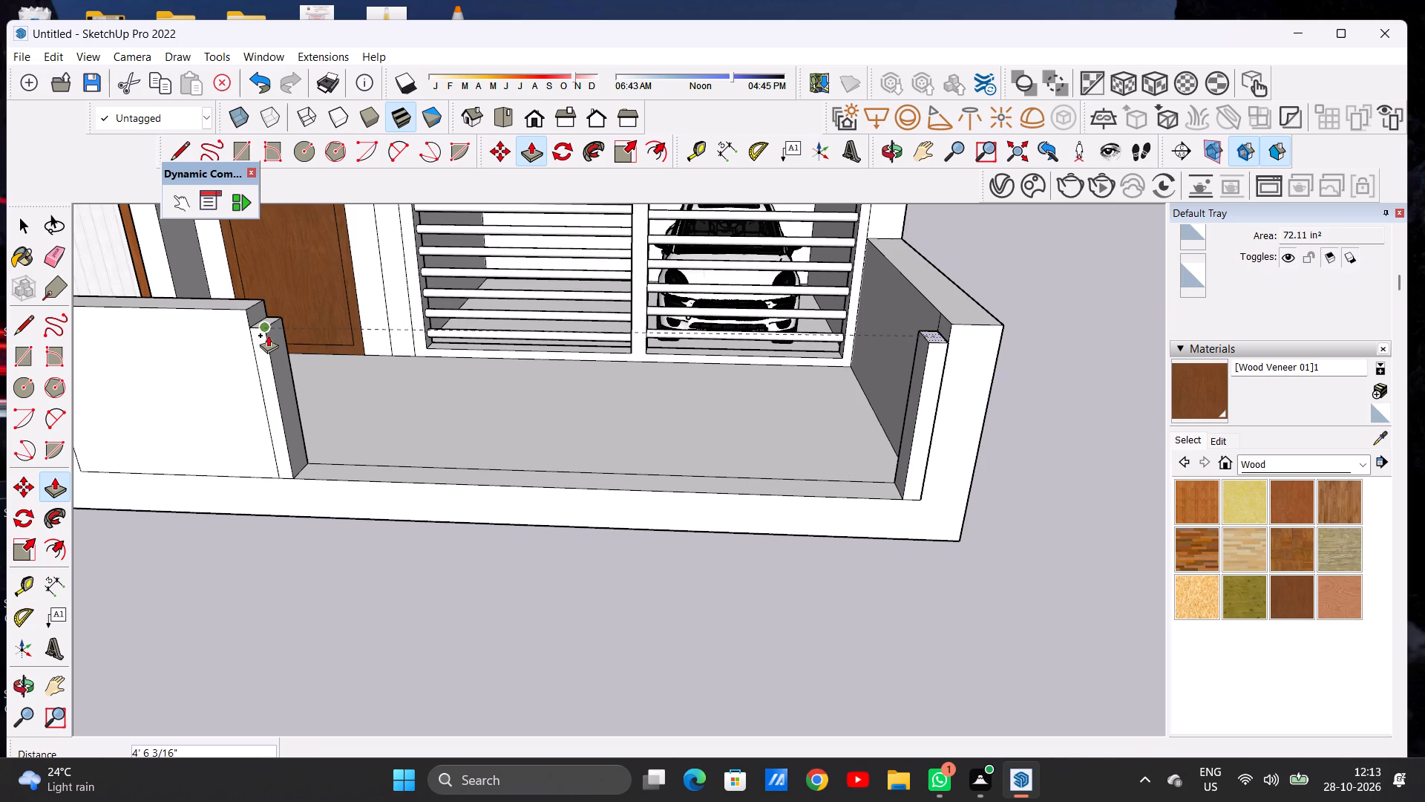
left_click(268, 335)
key("space")
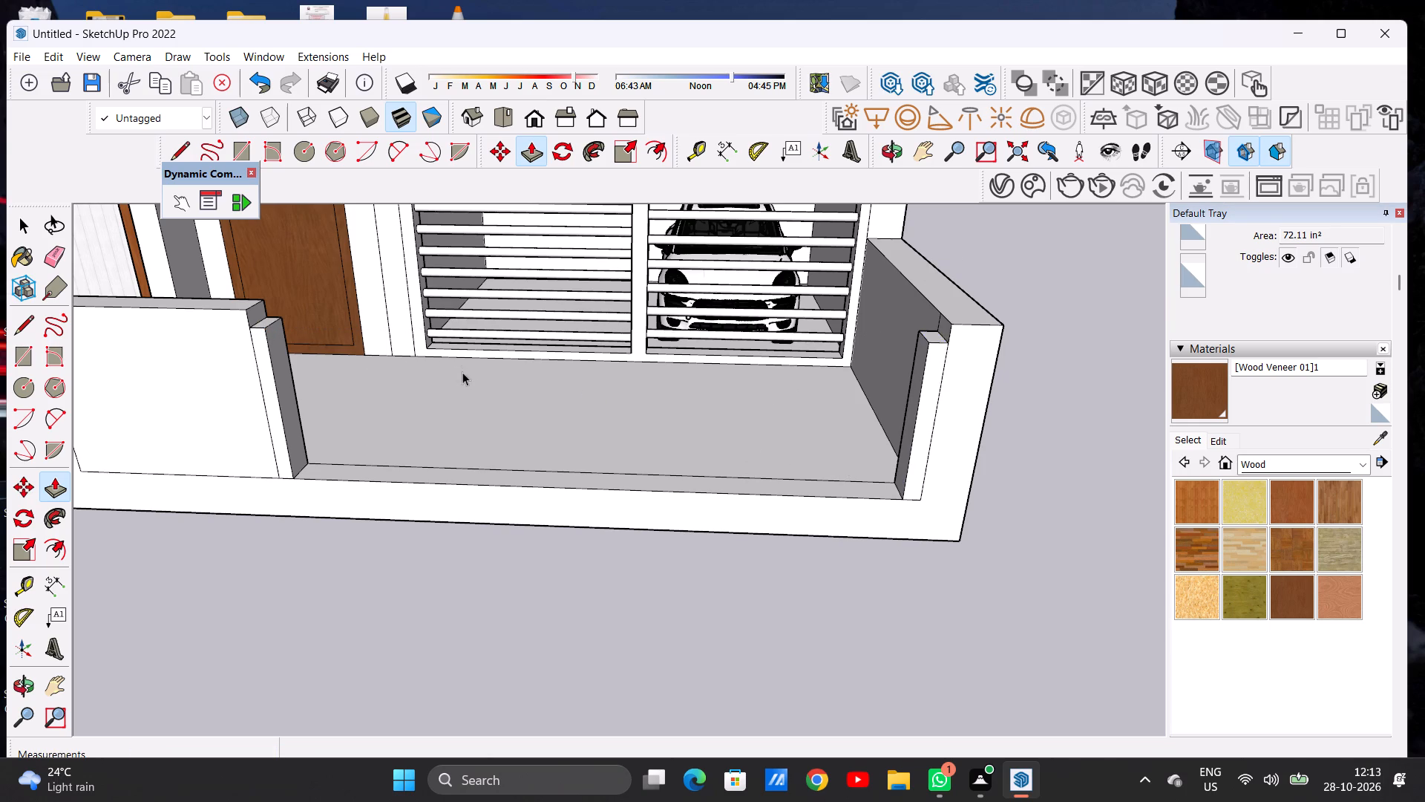
Draw two lines about 1' 3/8" long across the front border strip midway between the gate posts, marking a centre post base.
scroll(504, 492, "down", 4)
scroll(726, 466, "down", 5)
scroll(908, 448, "down", 4)
scroll(683, 455, "up", 7)
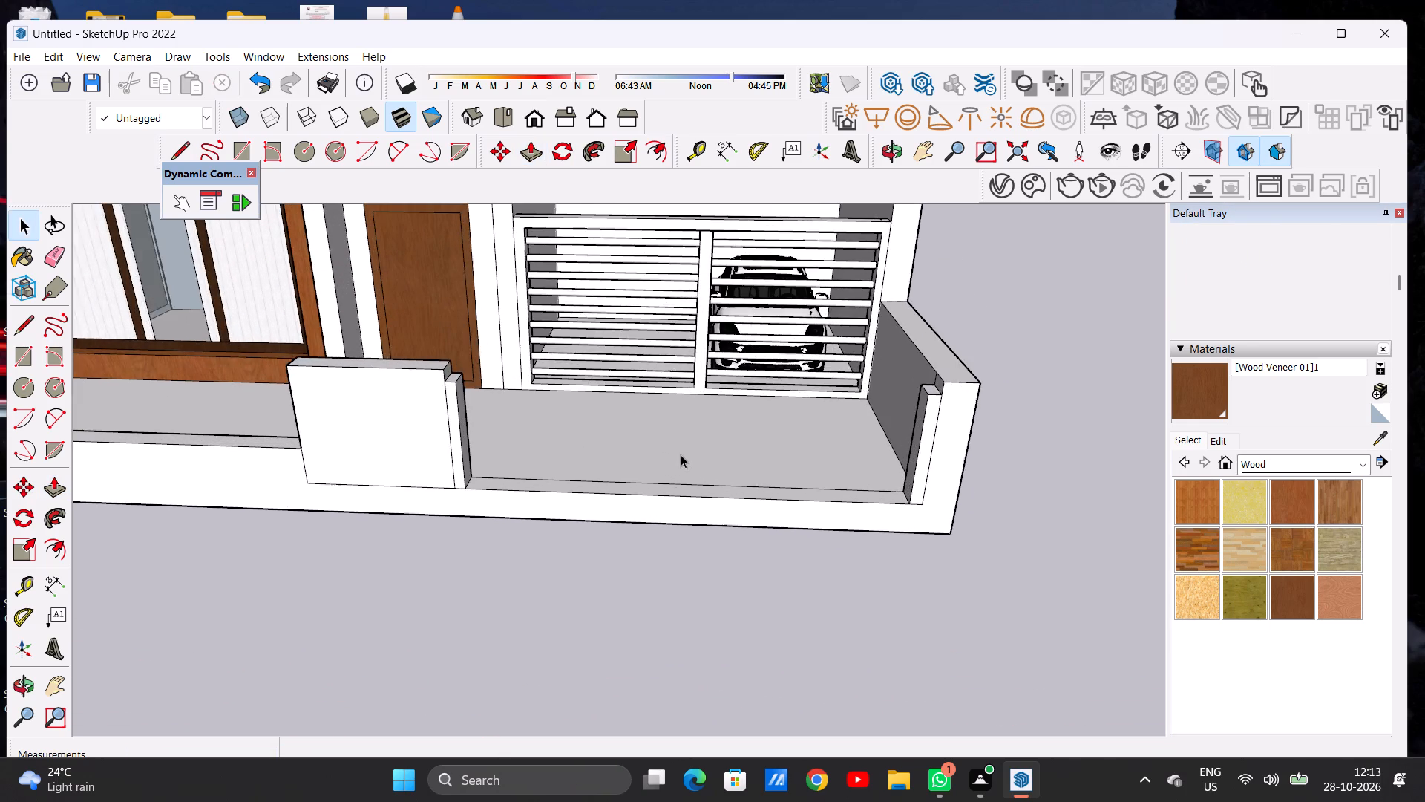
middle_click_drag(672, 466, 680, 535)
middle_click(680, 535)
scroll(728, 544, "up", 4)
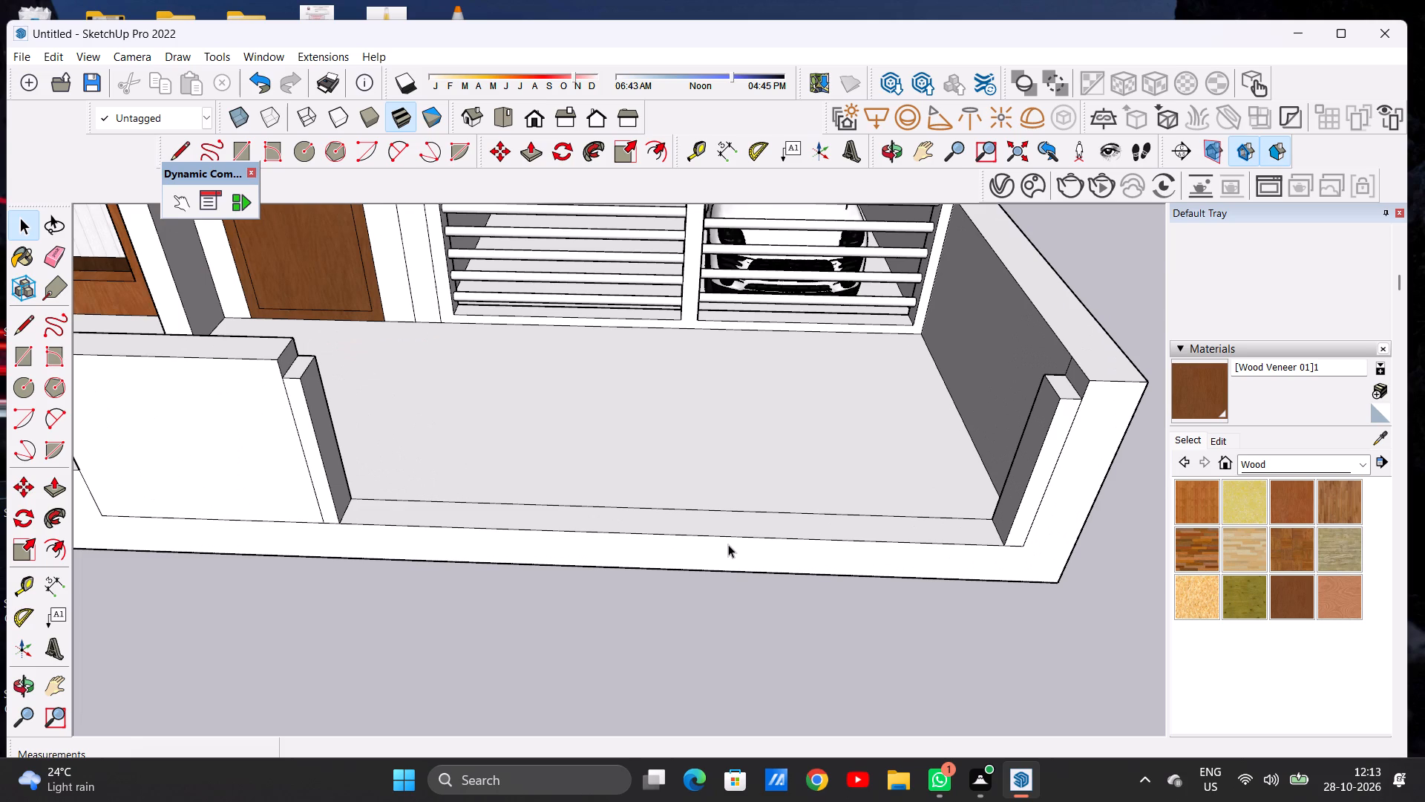
key("l")
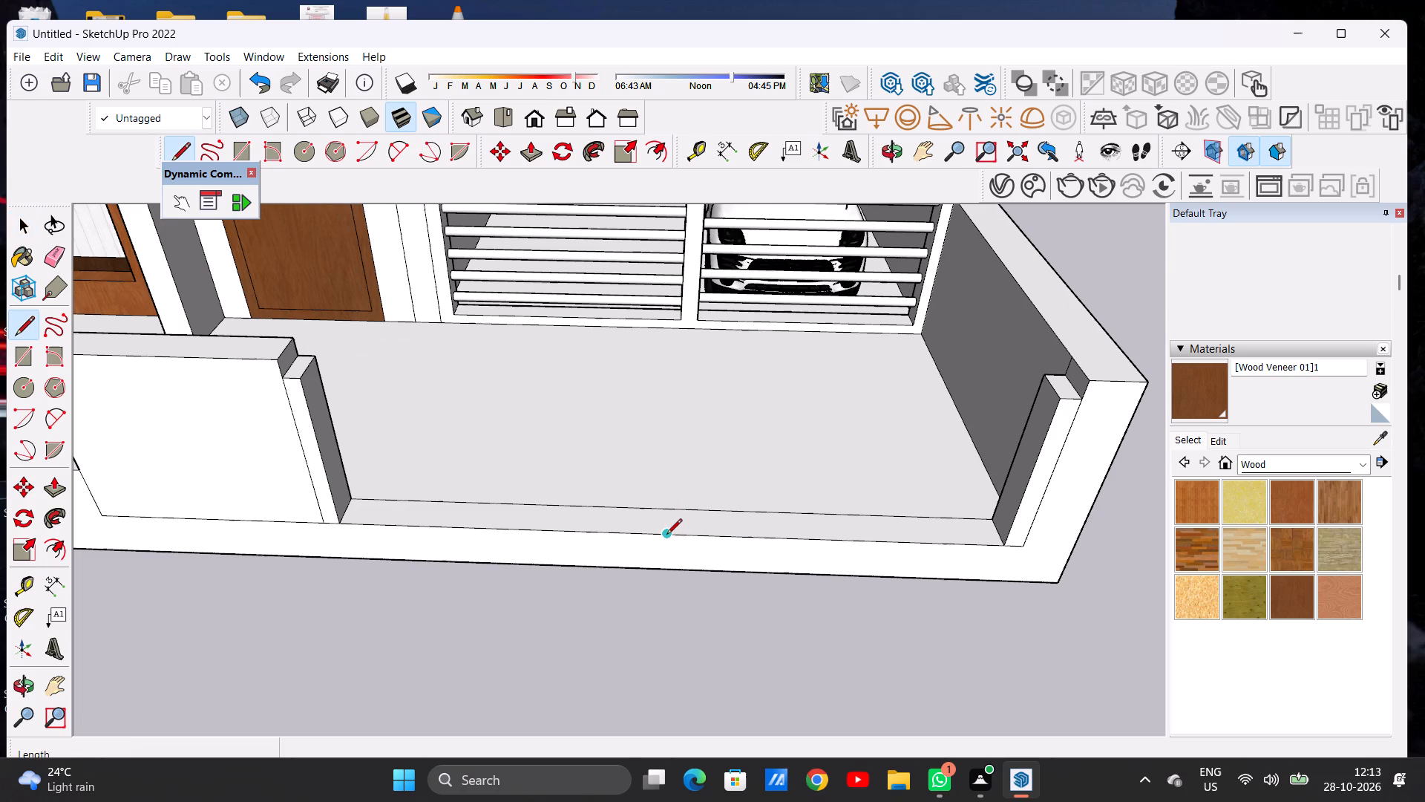
middle_click_drag(663, 581, 664, 510)
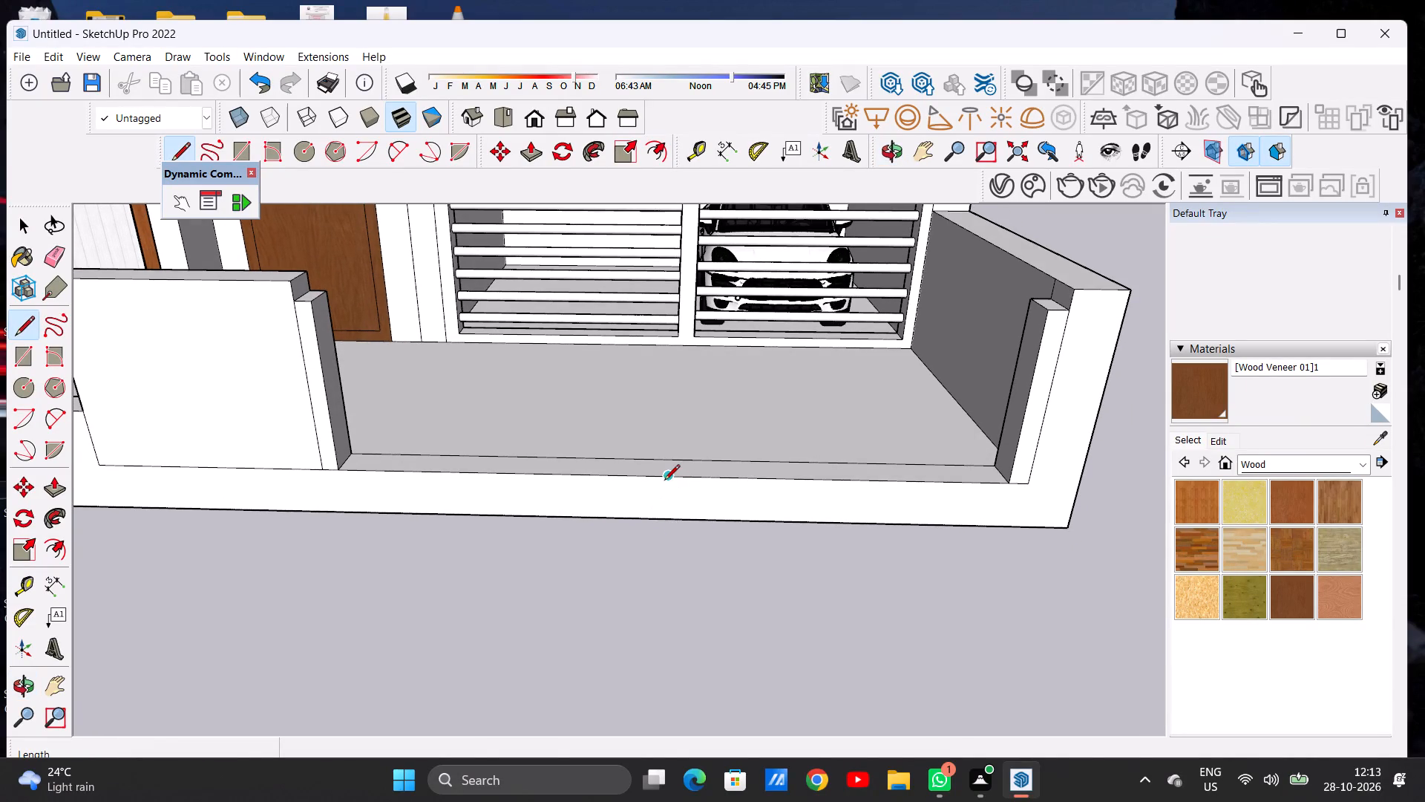
middle_click_drag(664, 481, 673, 590)
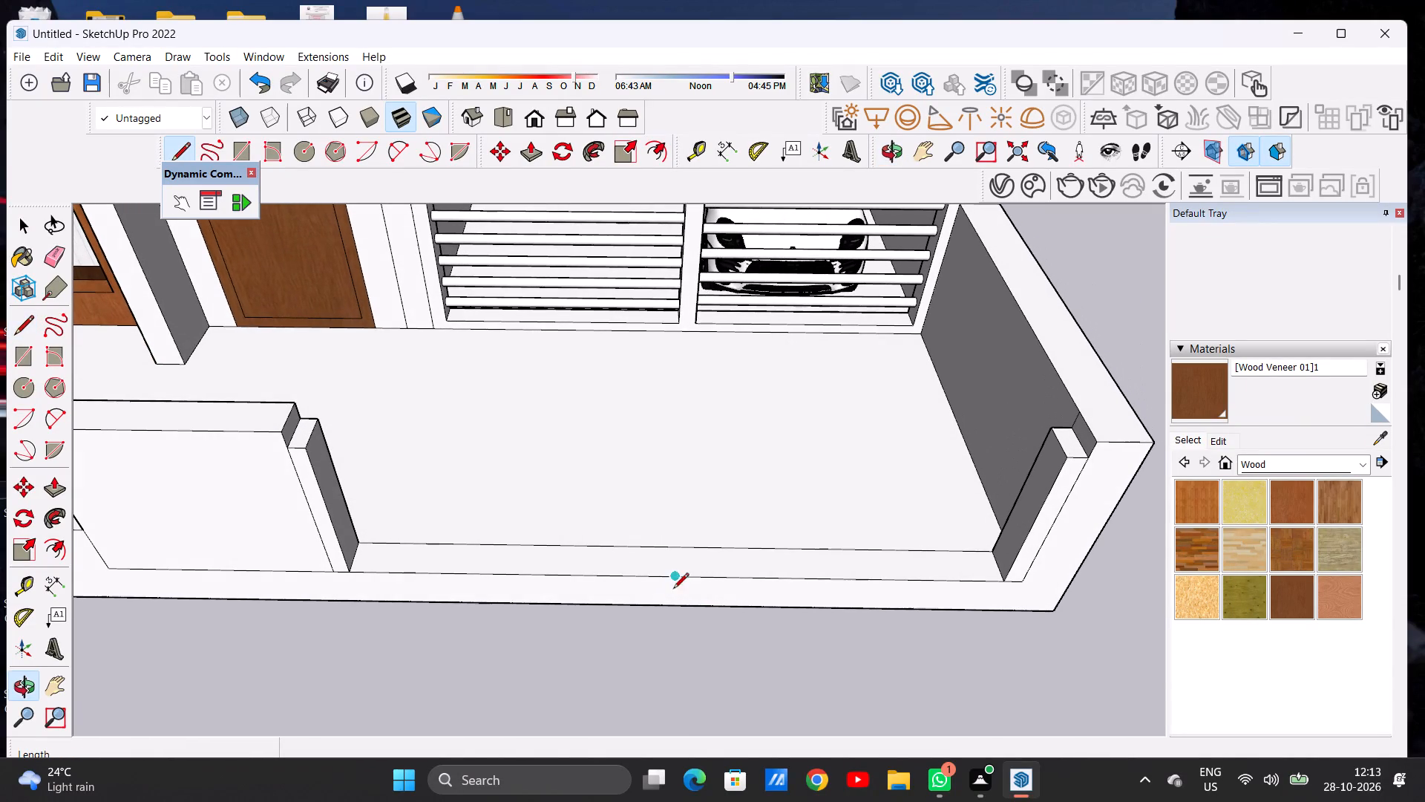
left_click(660, 580)
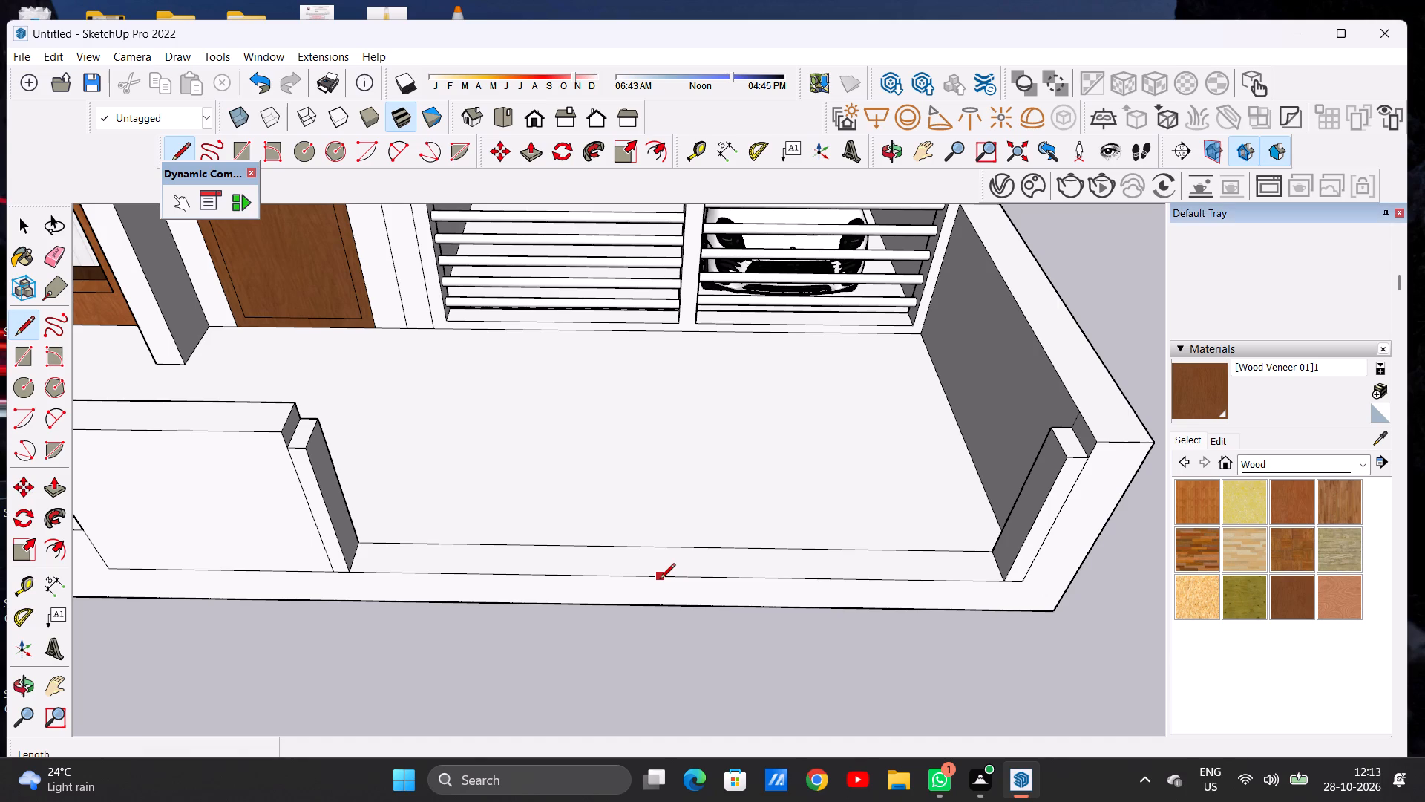
left_click(657, 544)
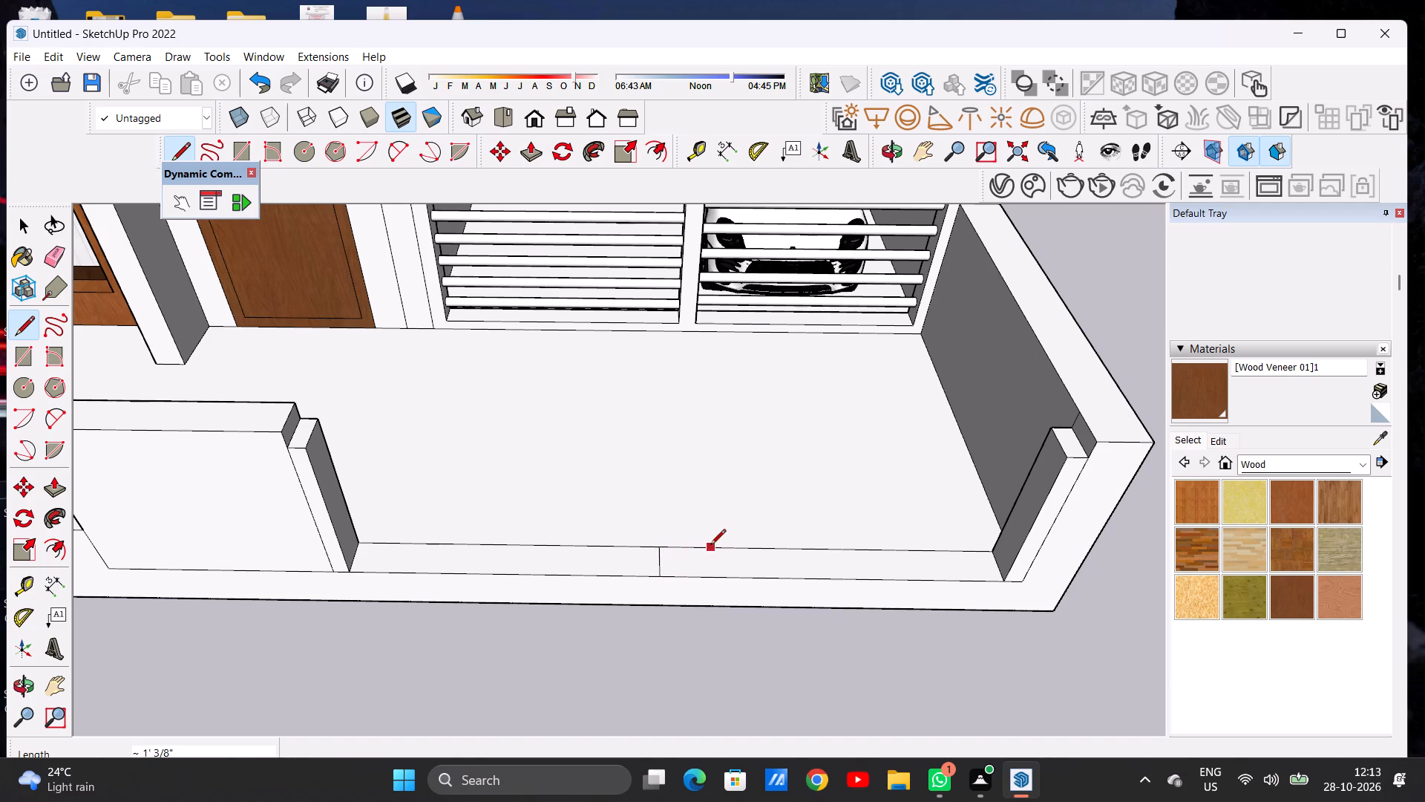
left_click(705, 546)
left_click(712, 577)
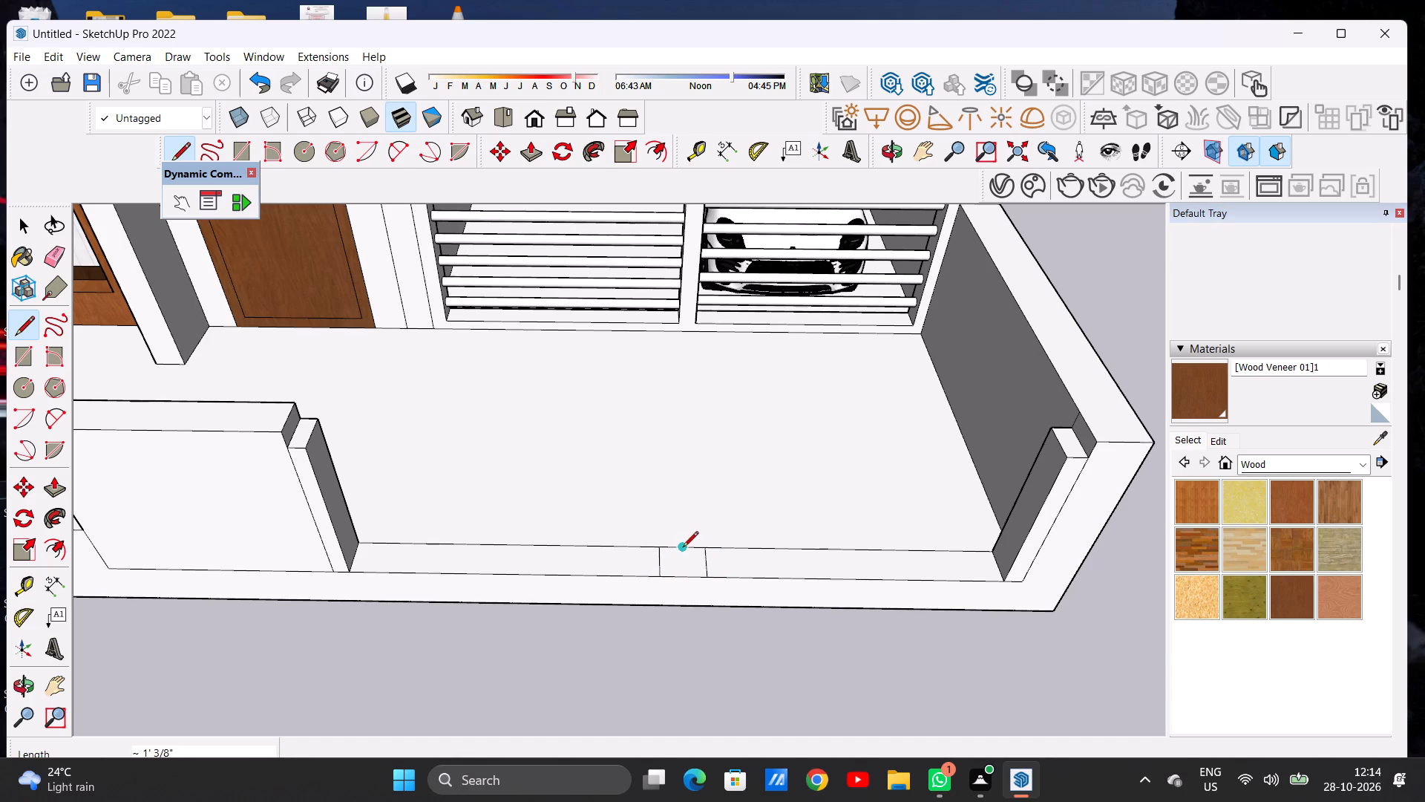
Draw a line across the middle of the centre post base, splitting it into two halves.
left_click(683, 548)
left_click(684, 581)
key("space")
Draw a line across the gate-side face of the post beside the middle wall, just below its top, marking off a rail end.
scroll(605, 607, "down", 5)
middle_click_drag(620, 625, 412, 485)
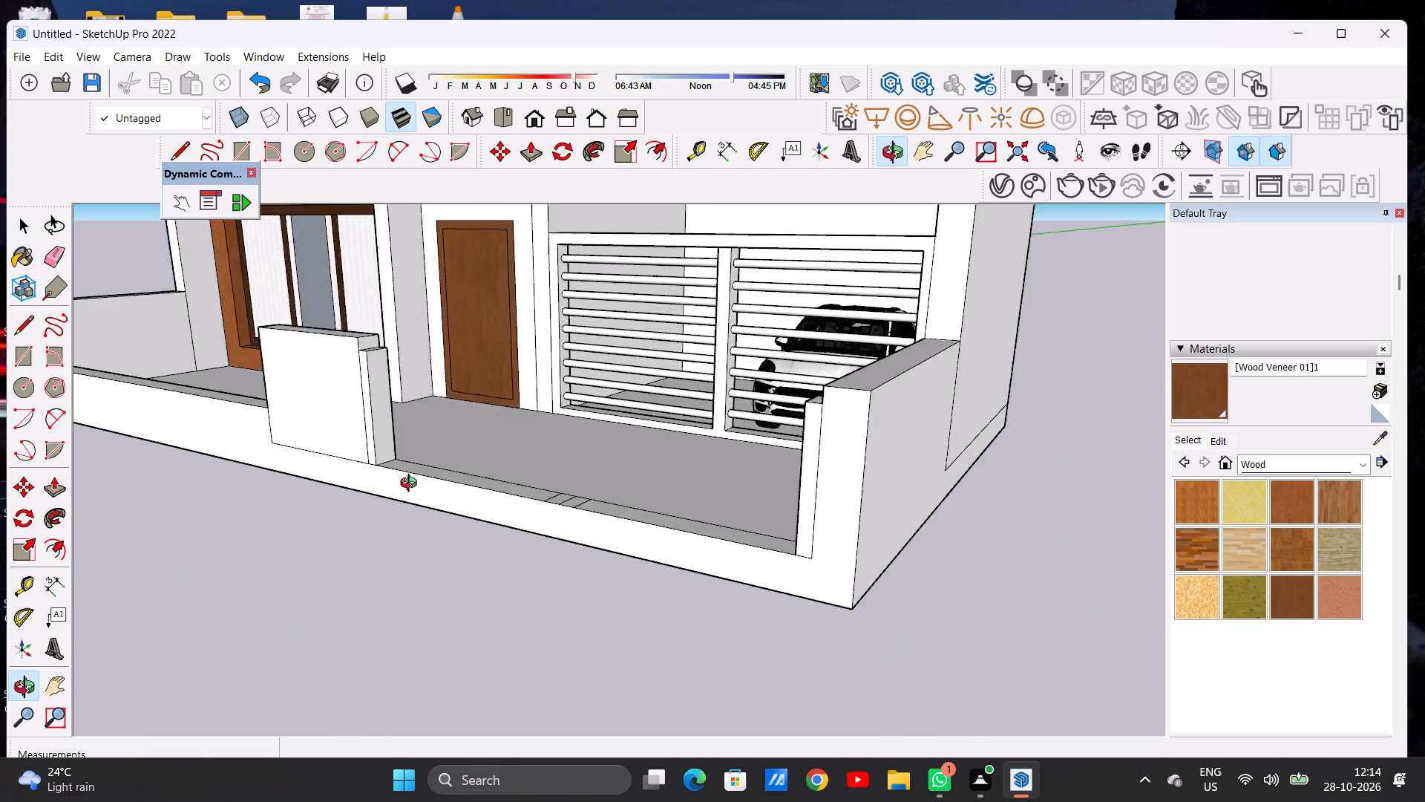
middle_click_drag(412, 485, 393, 495)
scroll(378, 372, "up", 6)
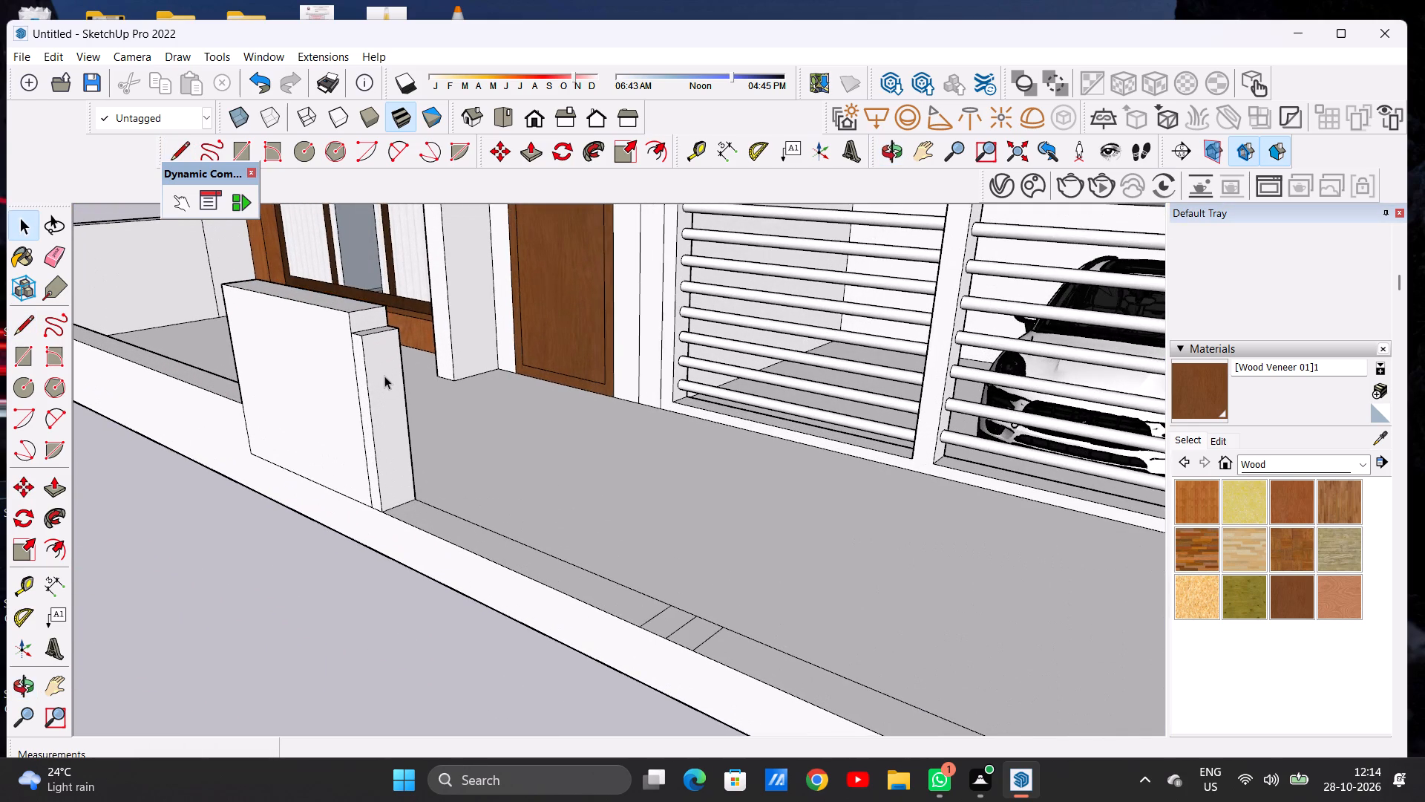
key("l")
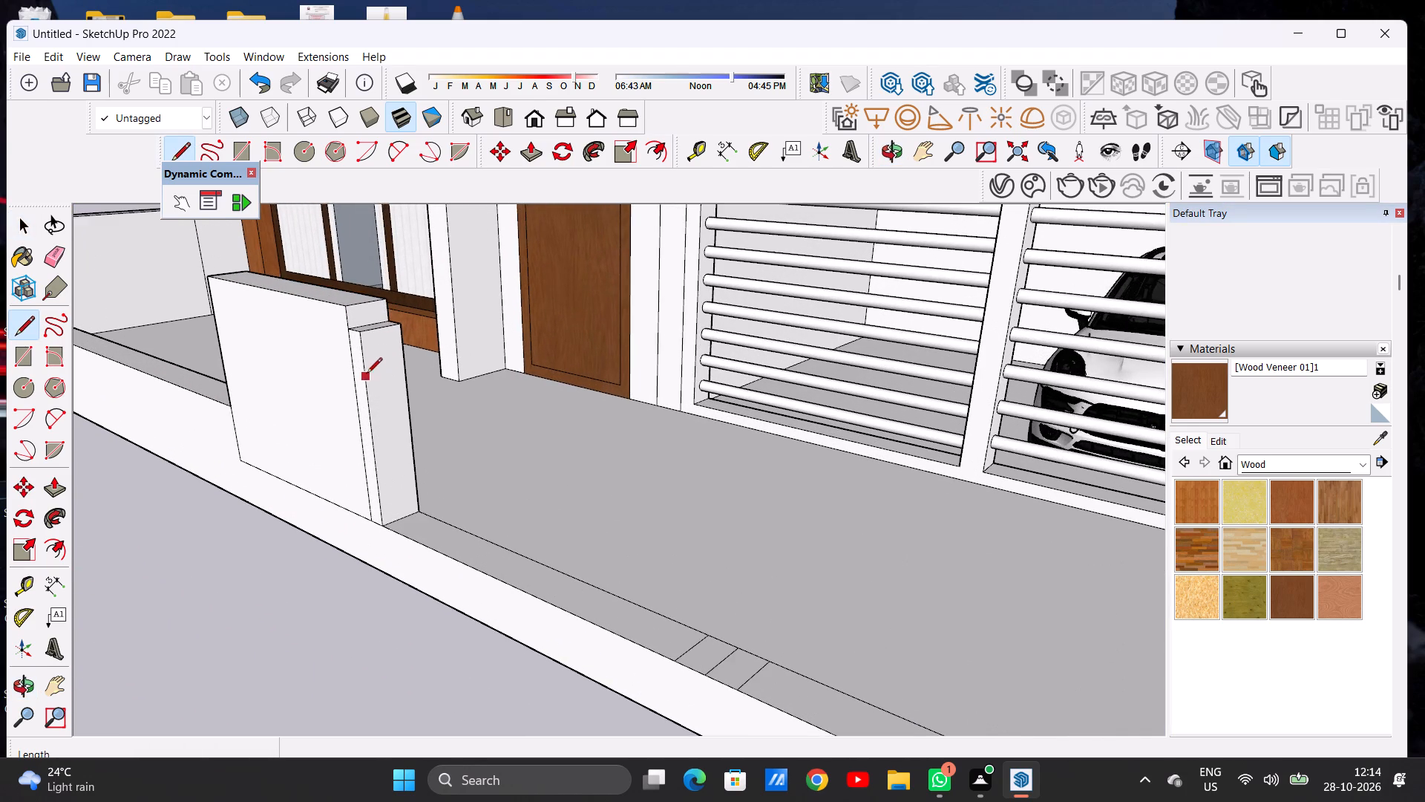
scroll(367, 357, "up", 5)
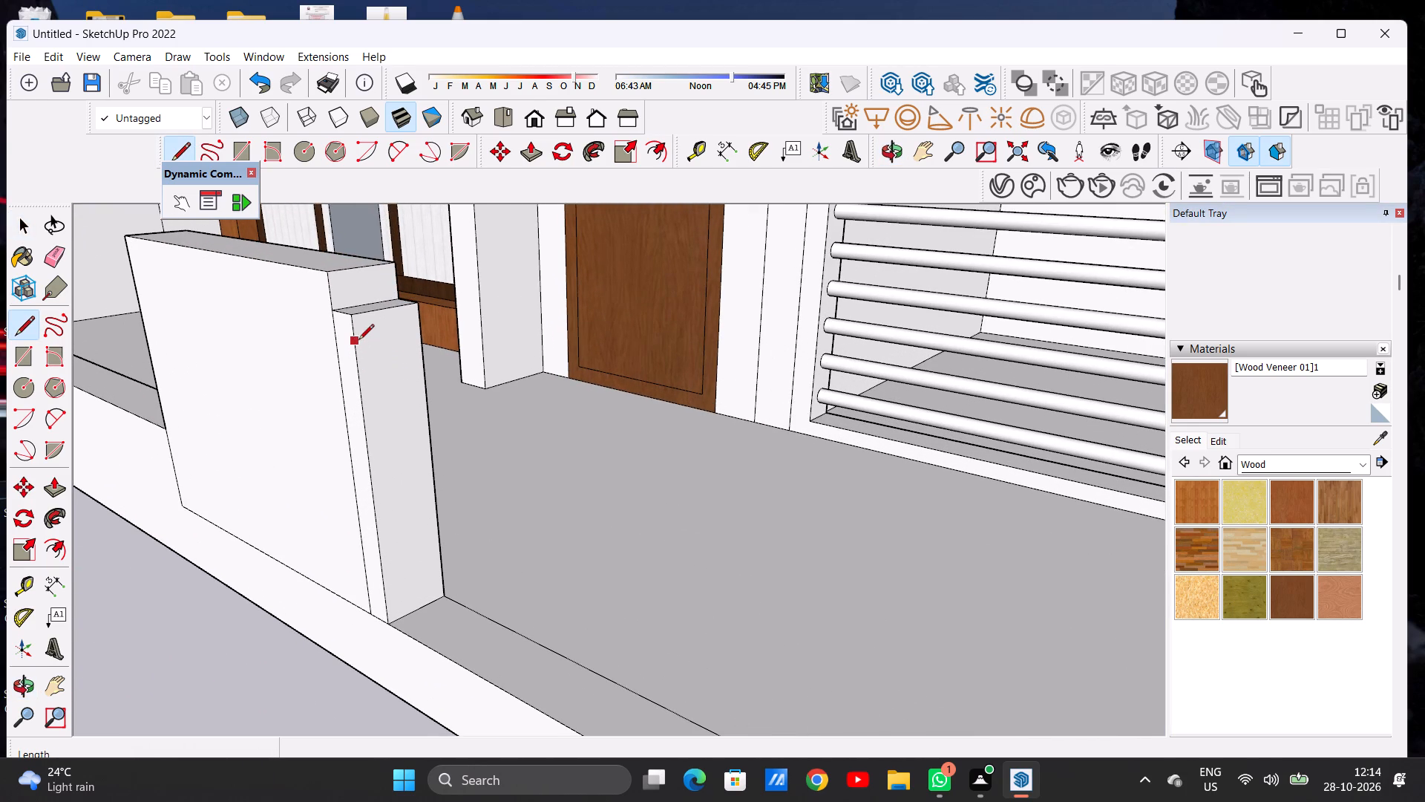
left_click(358, 341)
left_click(422, 326)
Push/Pull the small top face about 17' 5 1/16" across the opening to the carport-side post, forming a top rail.
key("p")
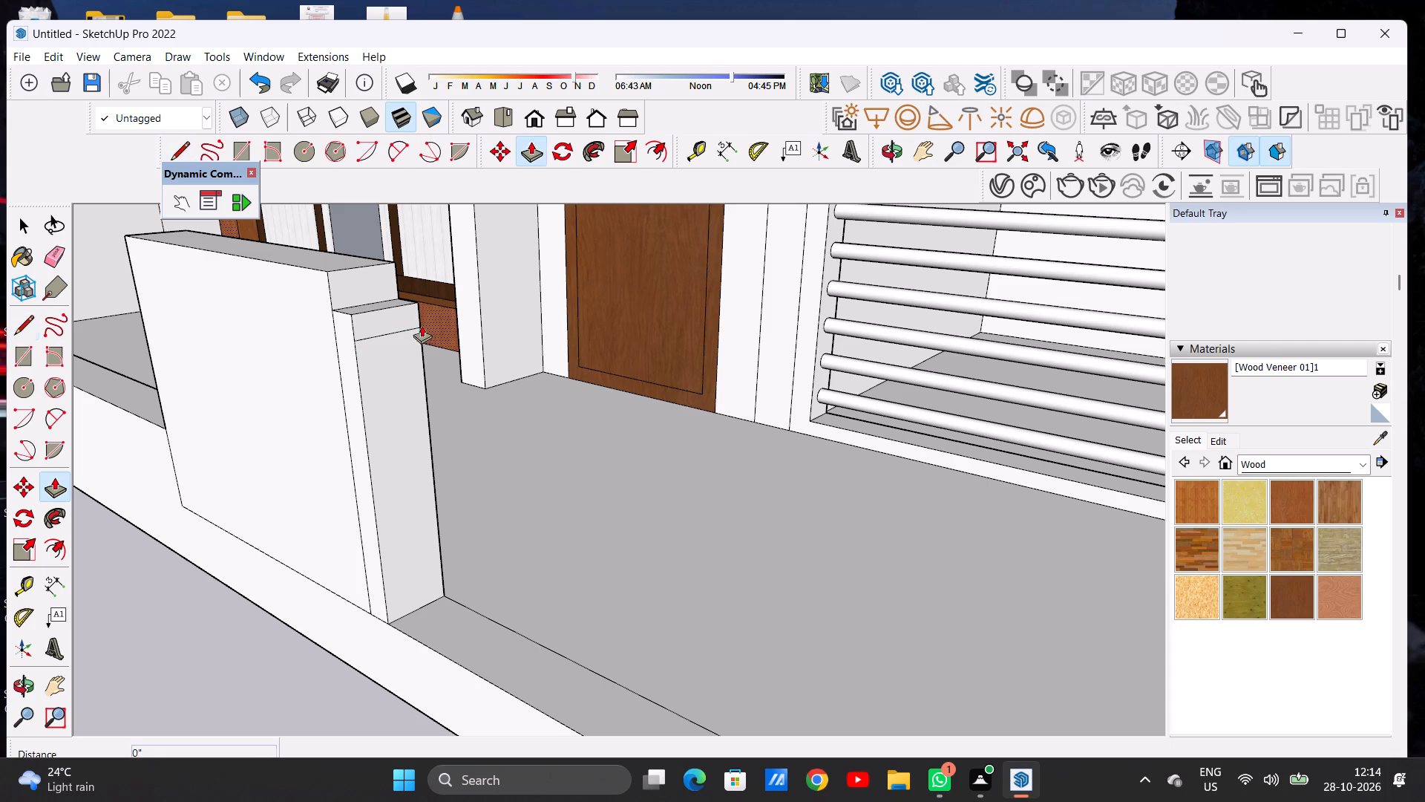
left_click(390, 318)
scroll(629, 471, "down", 2)
scroll(632, 483, "up", 1)
scroll(632, 491, "down", 2)
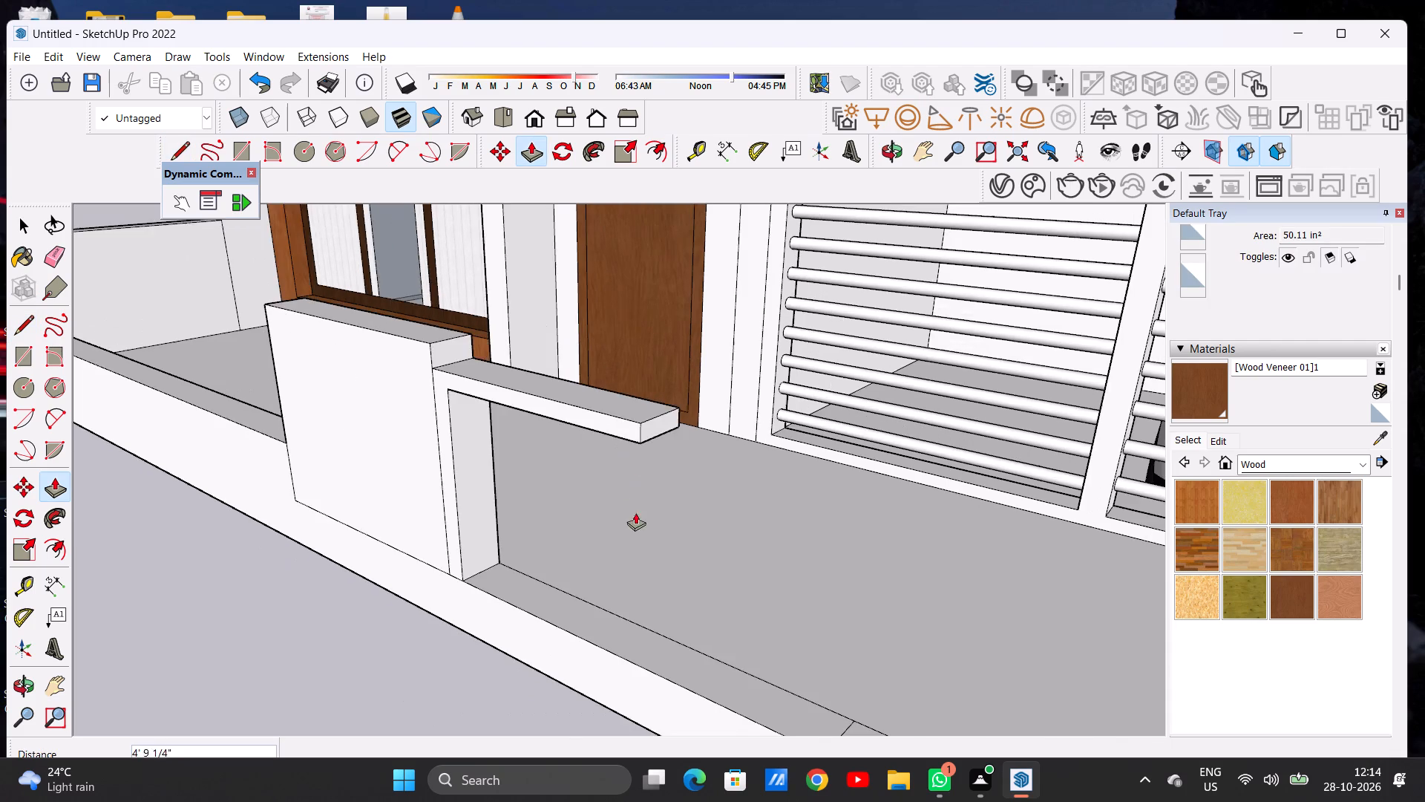
scroll(619, 495, "down", 15)
middle_click_drag(635, 495, 898, 435)
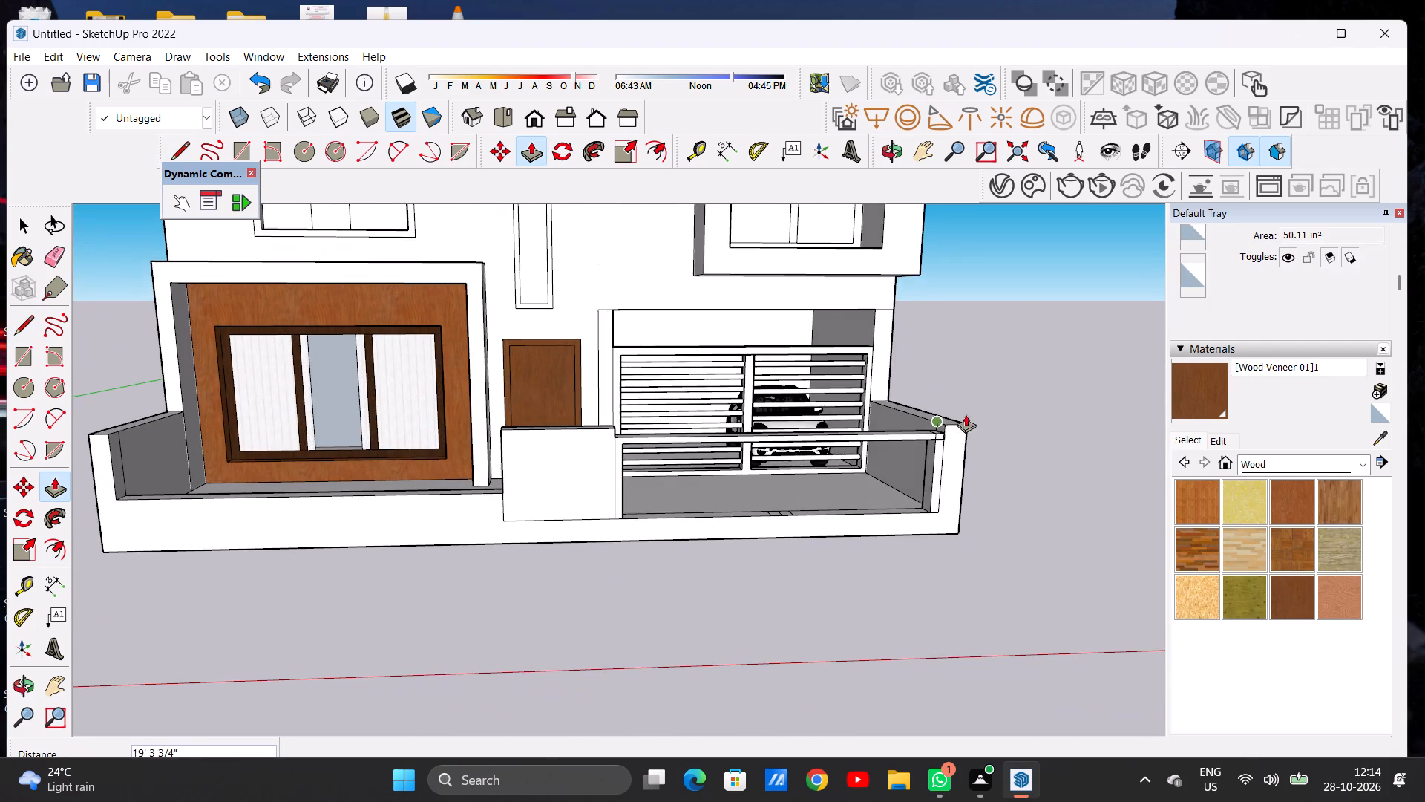
scroll(967, 414, "up", 19)
scroll(924, 452, "down", 1)
scroll(924, 452, "up", 1)
scroll(924, 452, "down", 1)
scroll(924, 452, "up", 13)
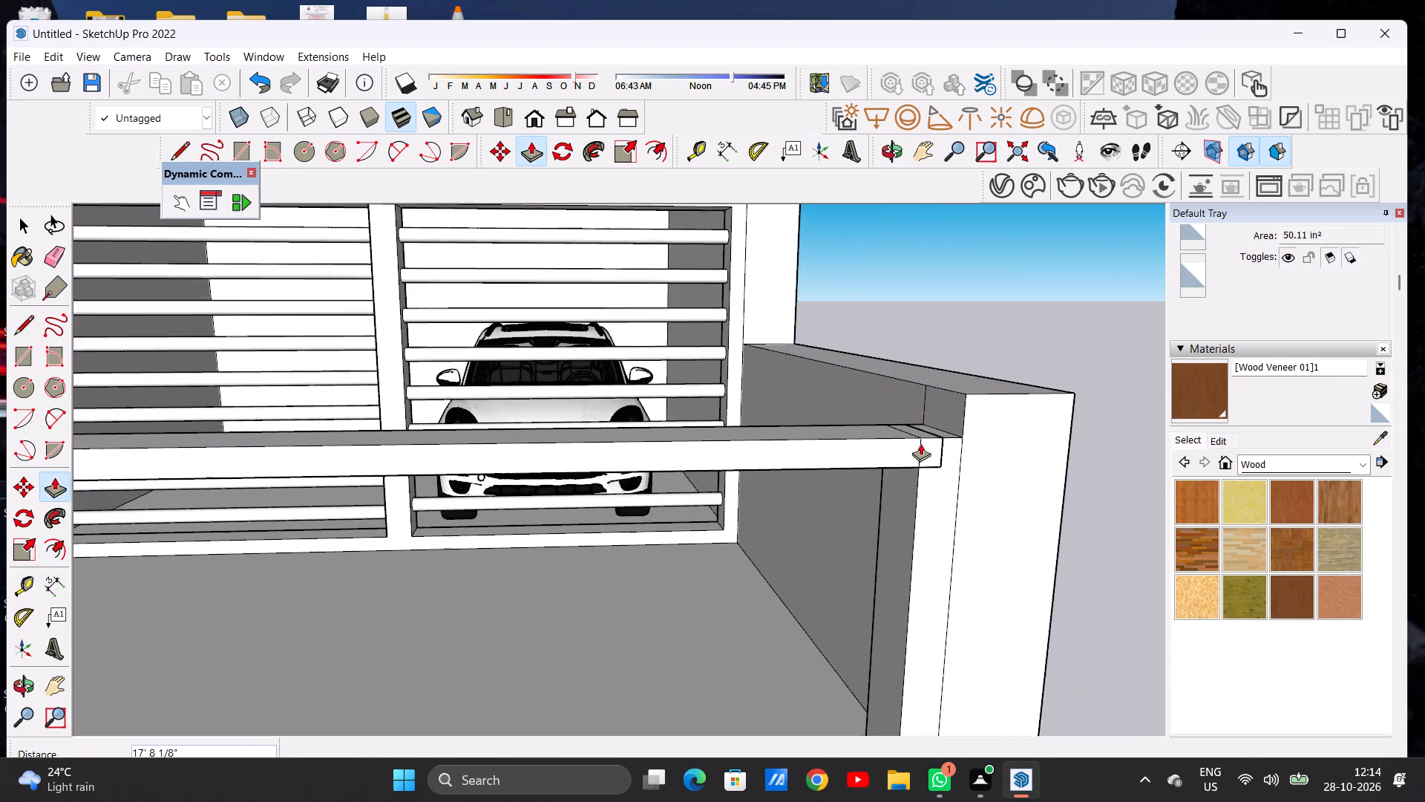
scroll(920, 443, "up", 2)
scroll(920, 443, "down", 1)
scroll(920, 443, "up", 7)
middle_click_drag(891, 463, 860, 465)
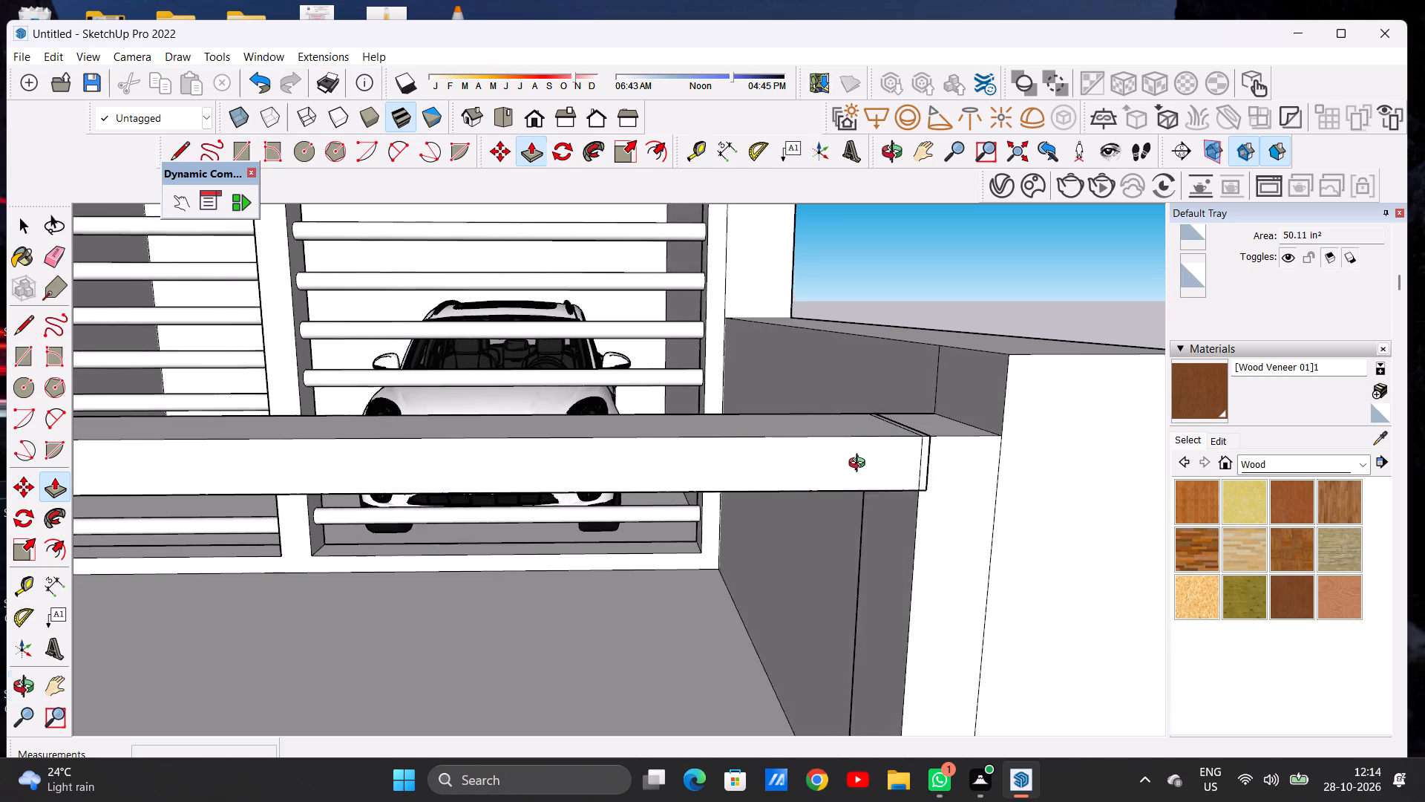
middle_click_drag(860, 465, 750, 497)
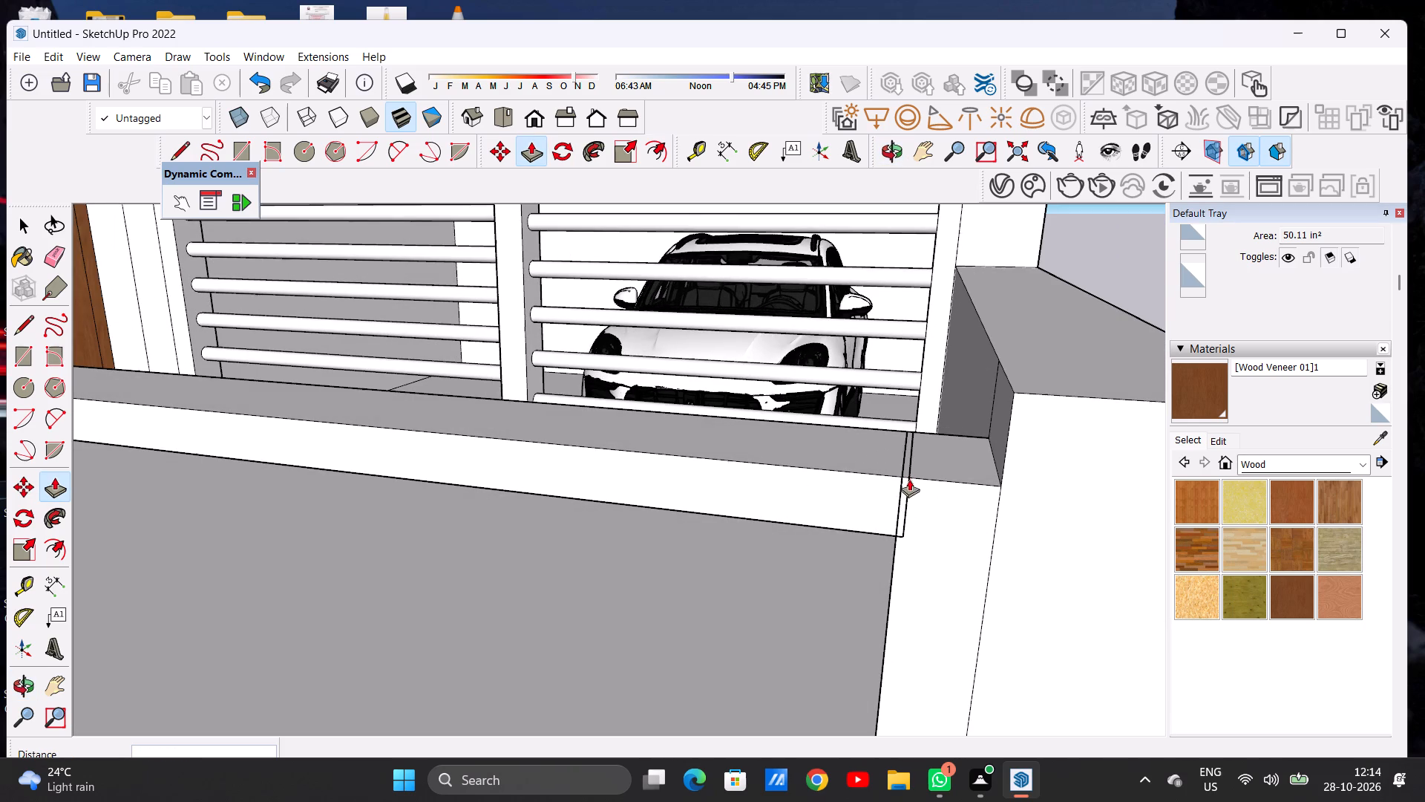
left_click(894, 535)
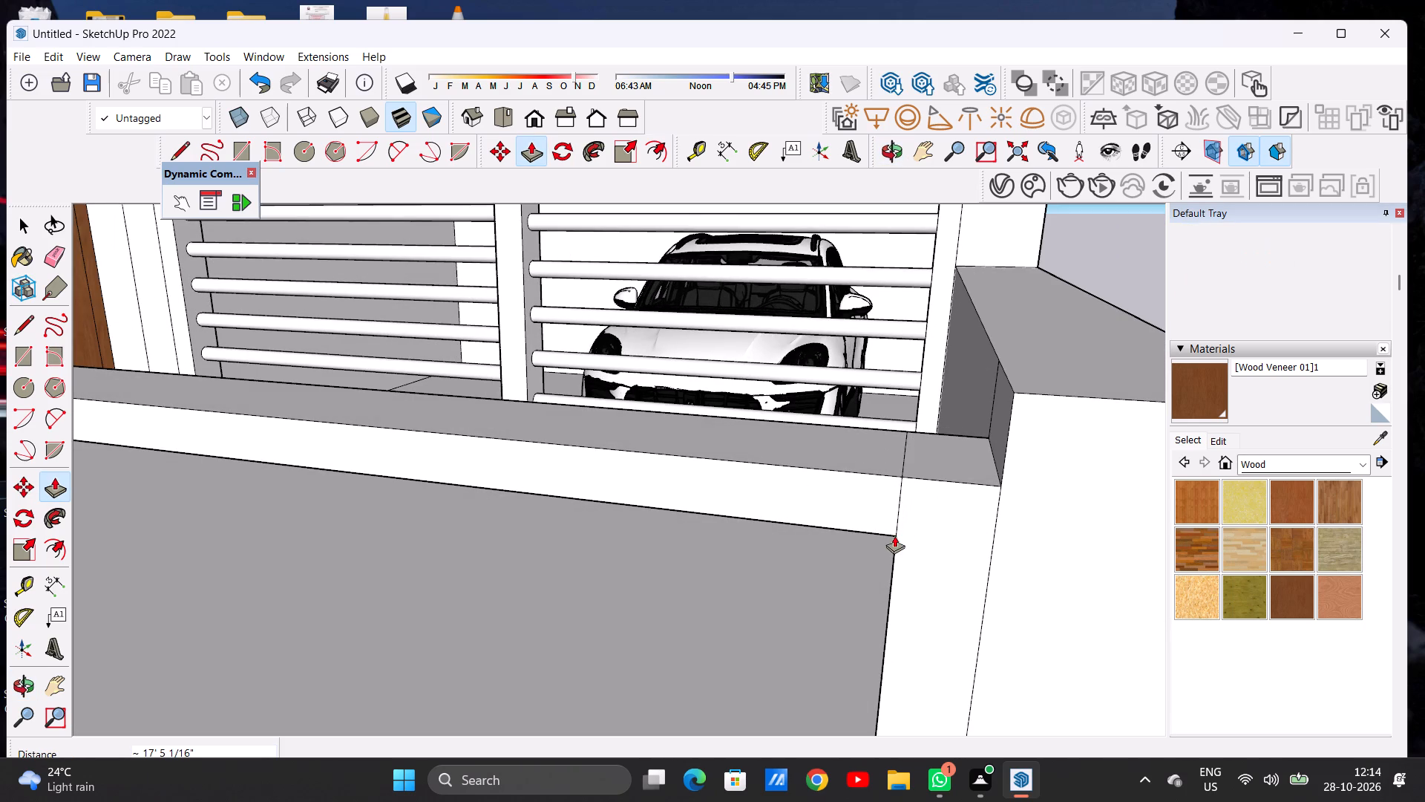
key("space")
Examine the gate frame and its top rail against the whole elevation in the standard front view.
scroll(916, 514, "down", 16)
scroll(879, 484, "down", 8)
scroll(935, 464, "up", 1)
scroll(939, 463, "down", 3)
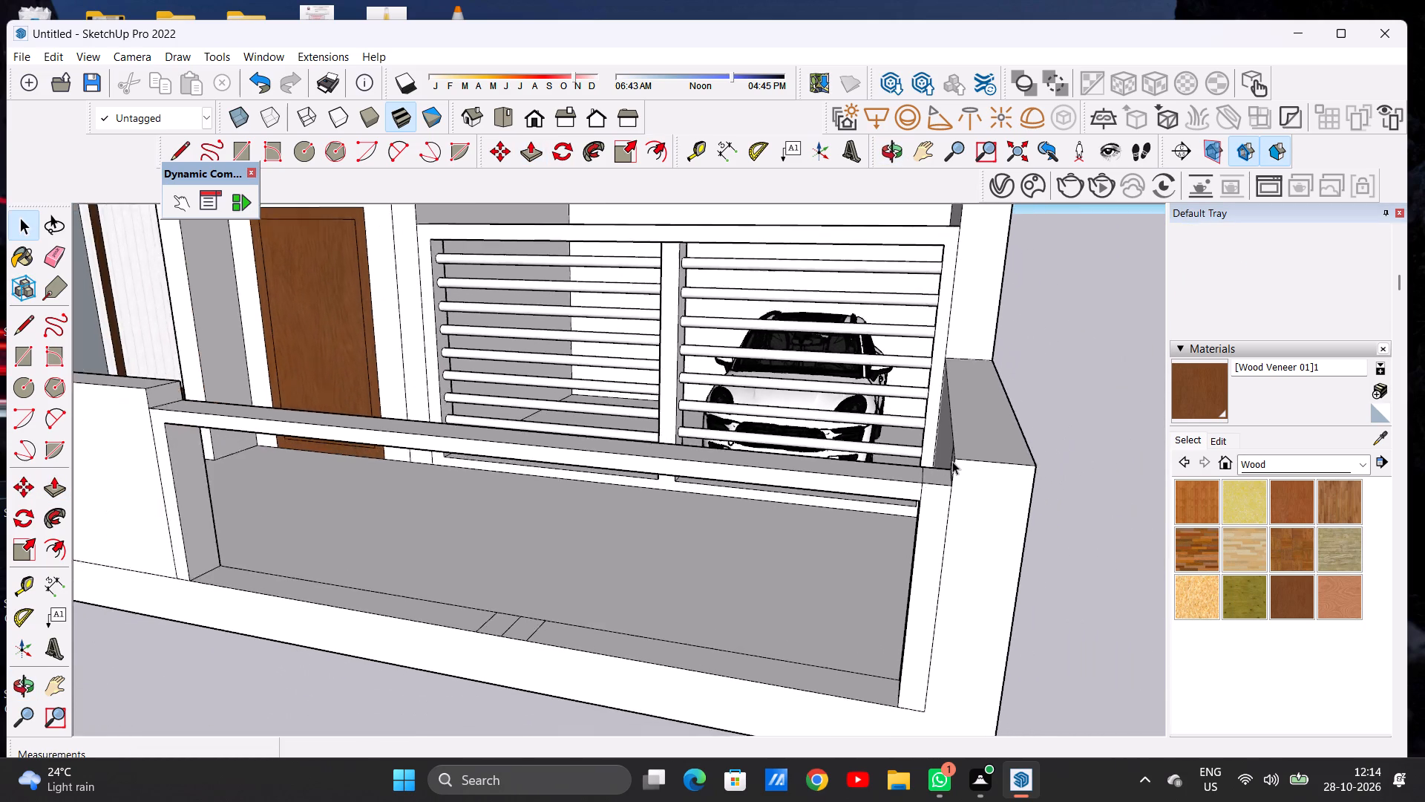
scroll(952, 461, "down", 12)
middle_click_drag(618, 529, 717, 476)
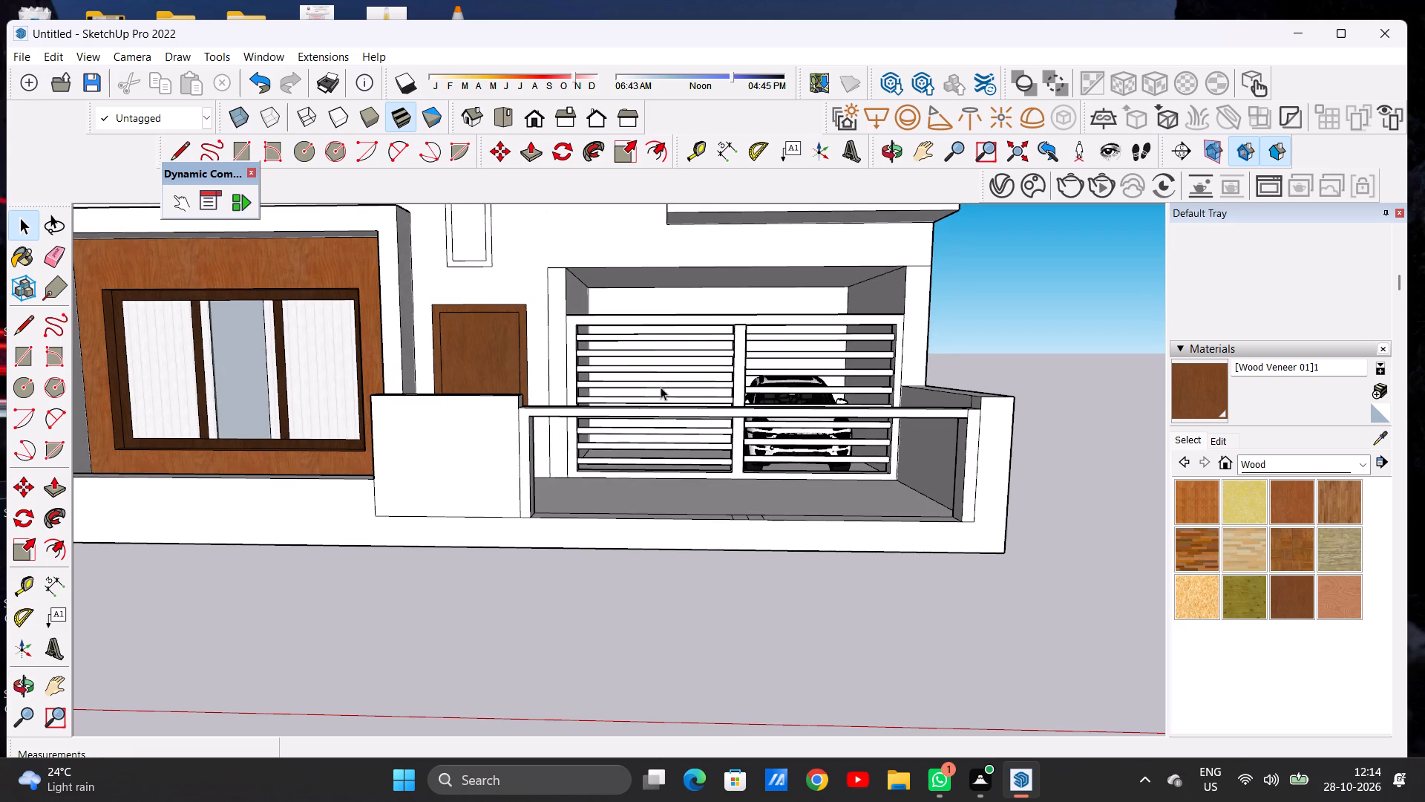
left_click(536, 118)
scroll(498, 507, "down", 2)
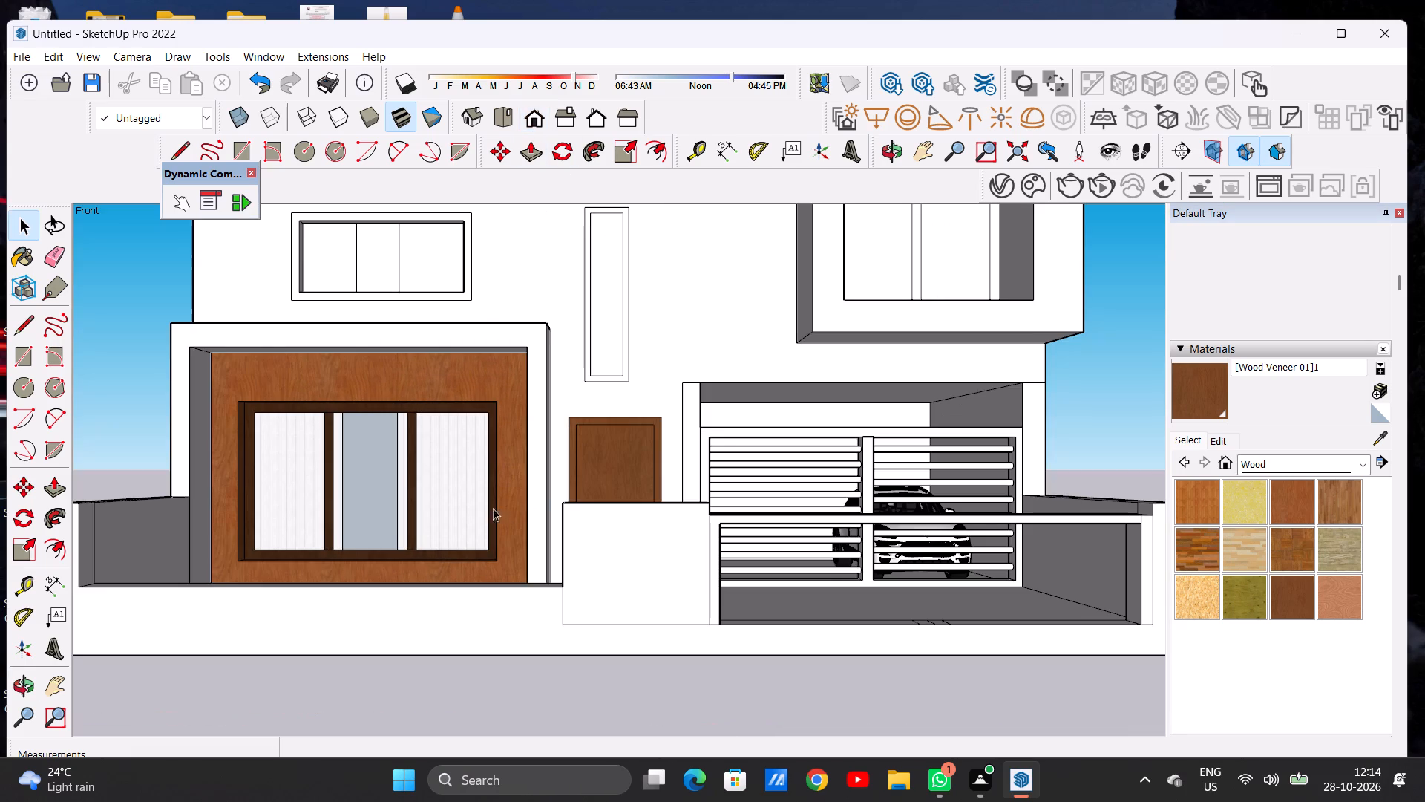
scroll(493, 508, "down", 4)
scroll(680, 514, "up", 6)
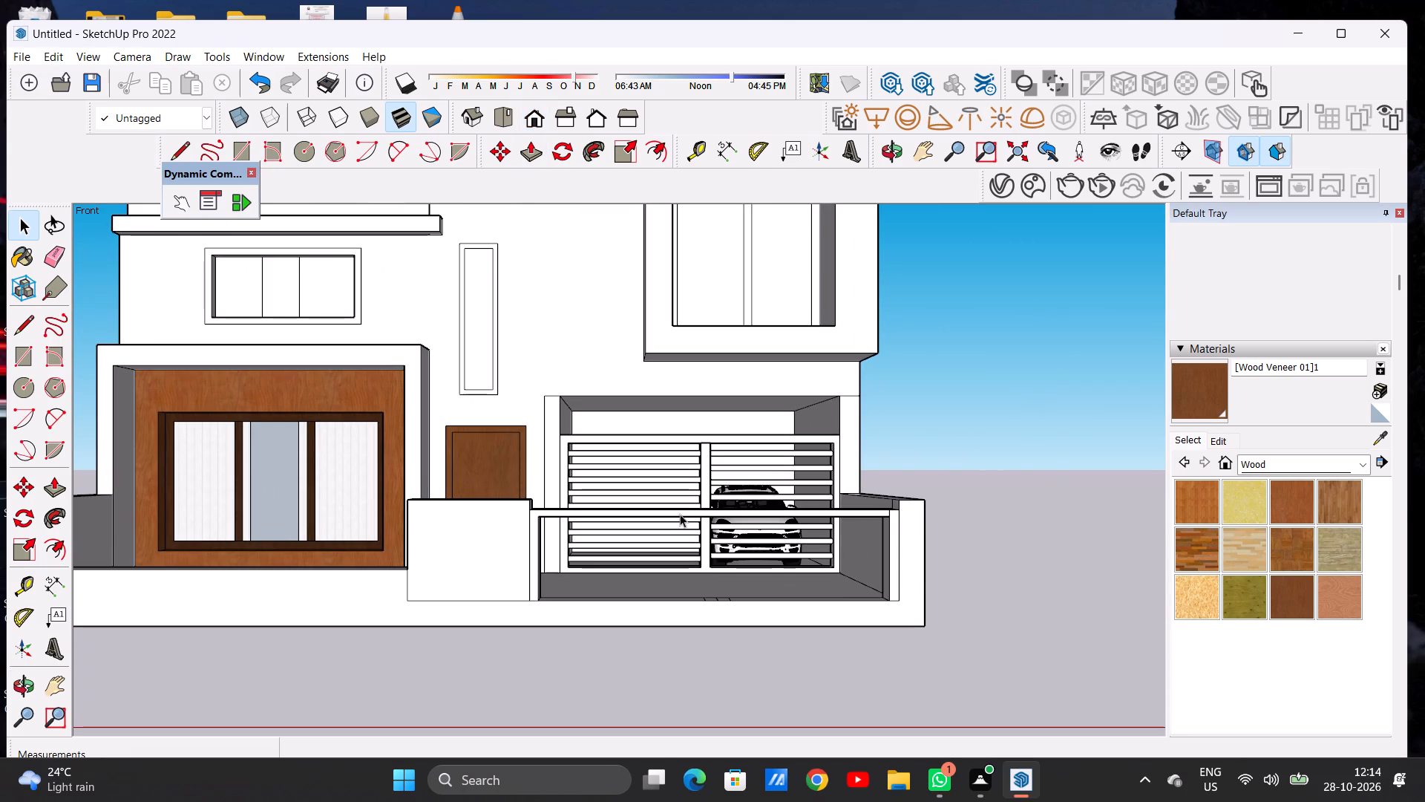
scroll(680, 514, "down", 5)
middle_click_drag(727, 547, 726, 556)
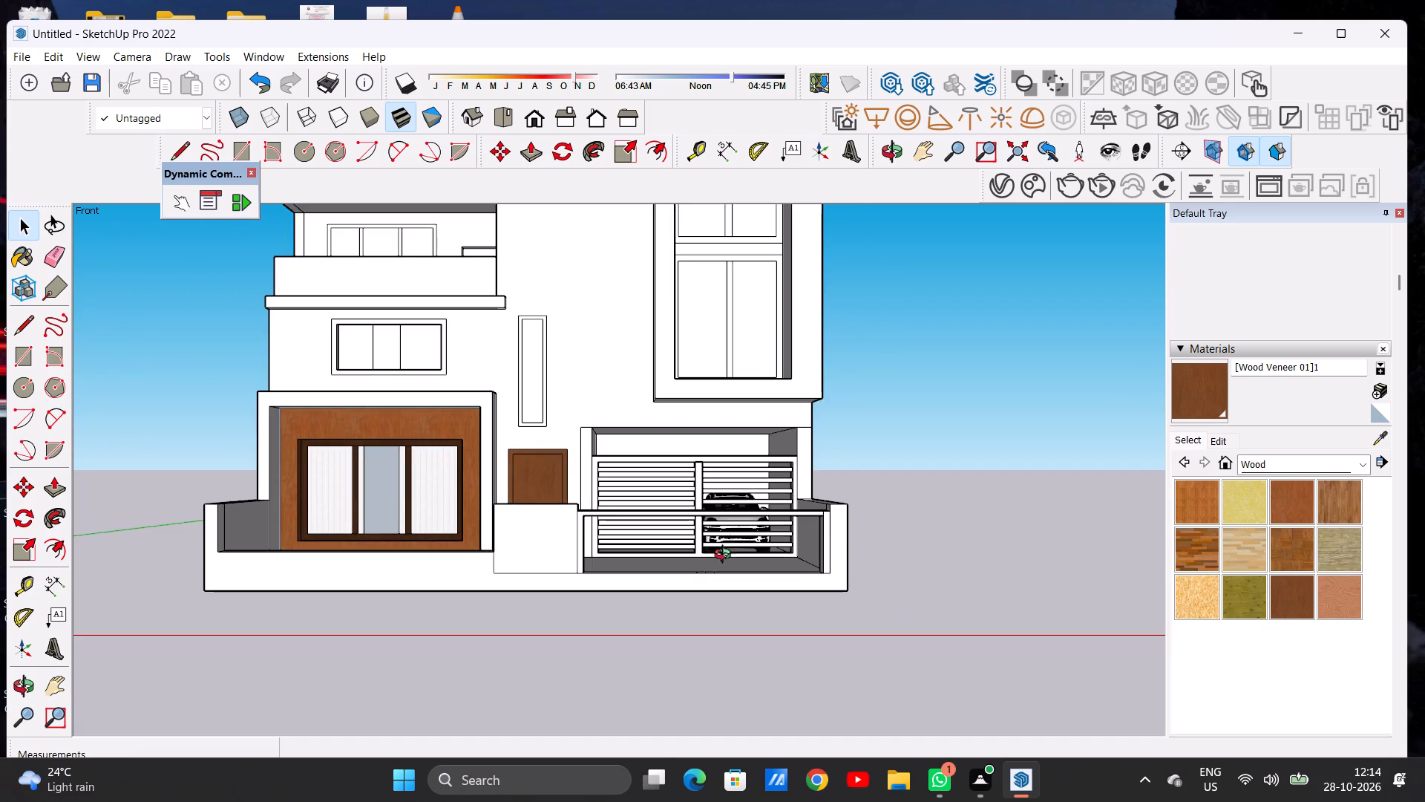
Push/Pull the centre base half nearer the carport-side wall up about 4' 2 1/8" to the underside of the top rail.
middle_click_drag(726, 556, 709, 679)
scroll(700, 623, "up", 5)
scroll(700, 623, "down", 1)
scroll(700, 623, "up", 6)
scroll(700, 623, "down", 1)
scroll(700, 623, "up", 1)
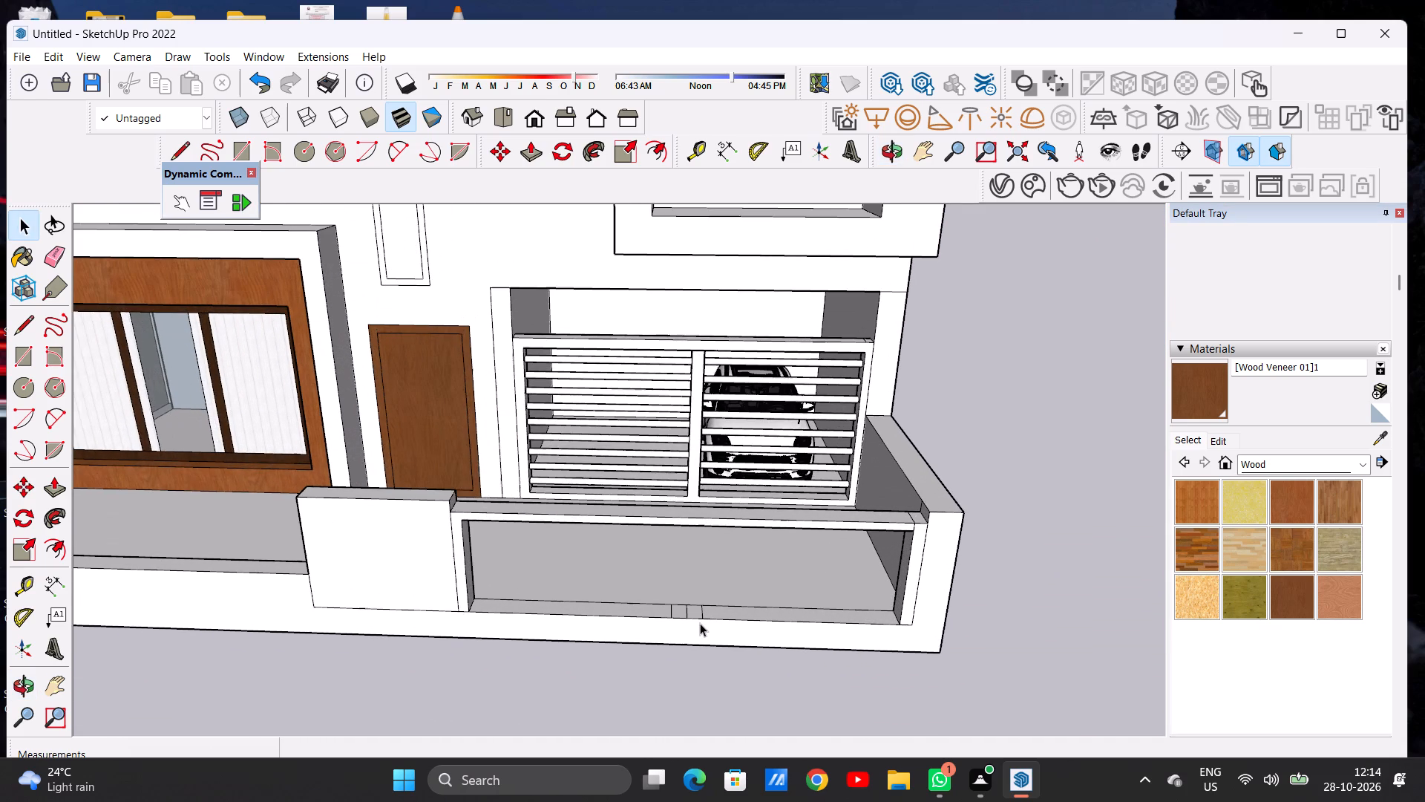
key("p")
scroll(695, 616, "up", 4)
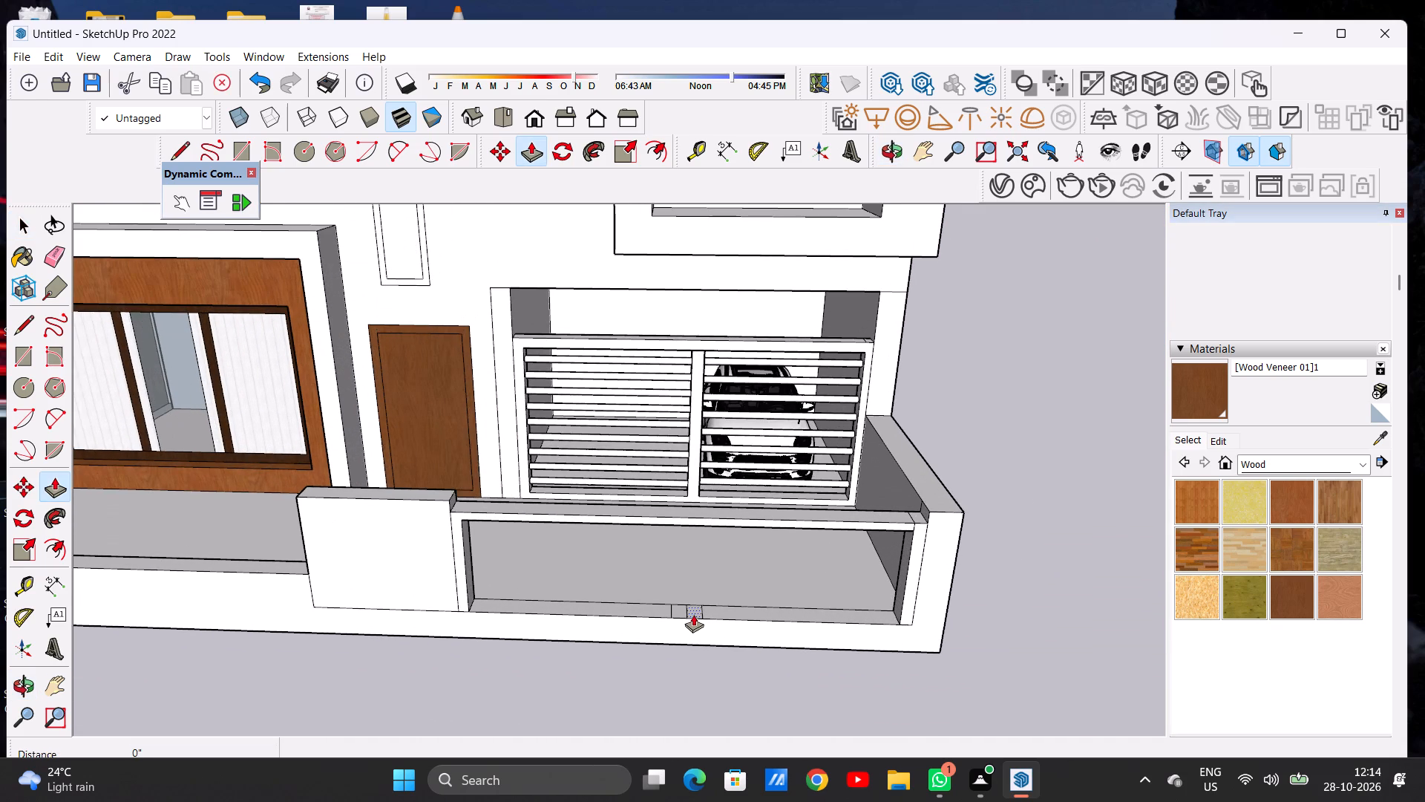
scroll(693, 614, "up", 6)
scroll(693, 614, "down", 1)
scroll(692, 613, "up", 1)
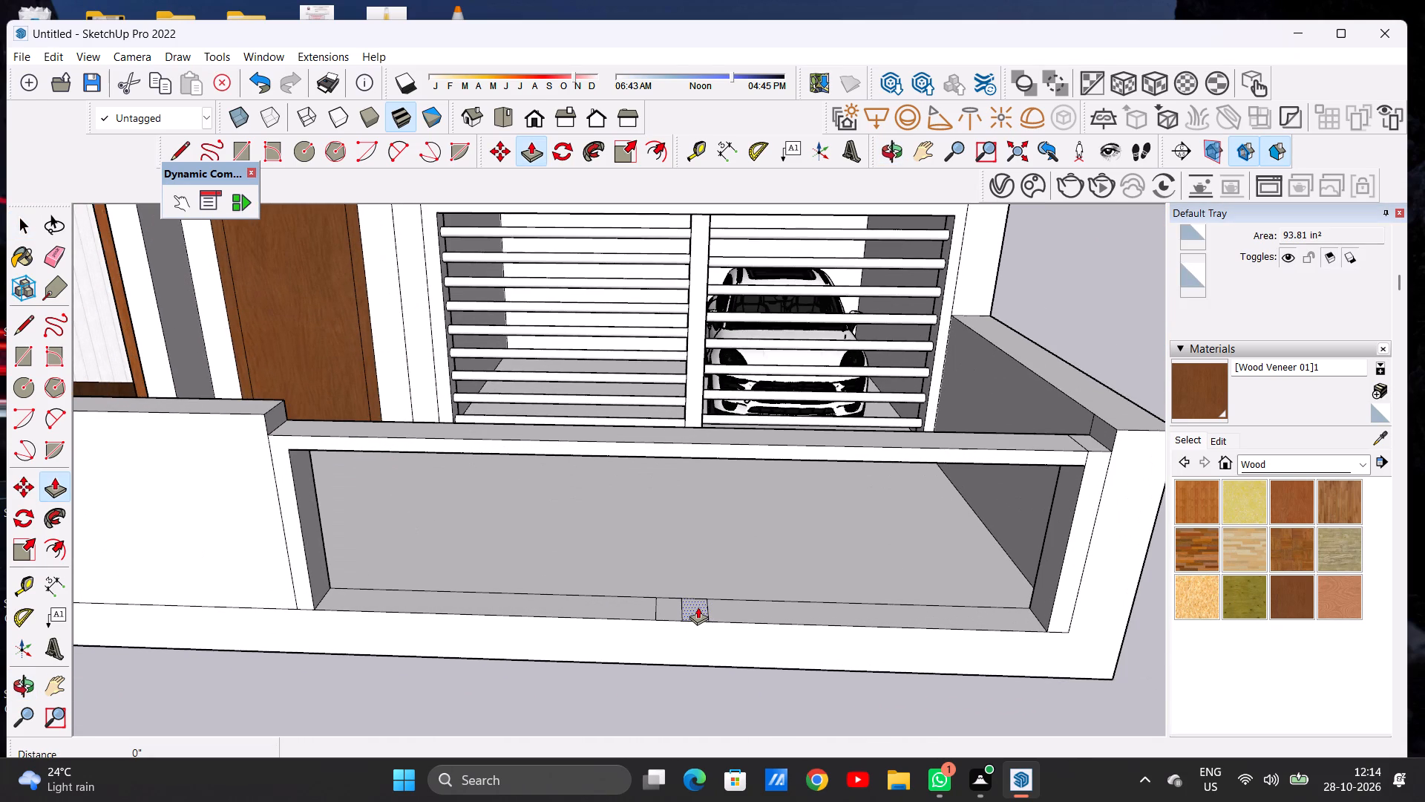
left_click(698, 607)
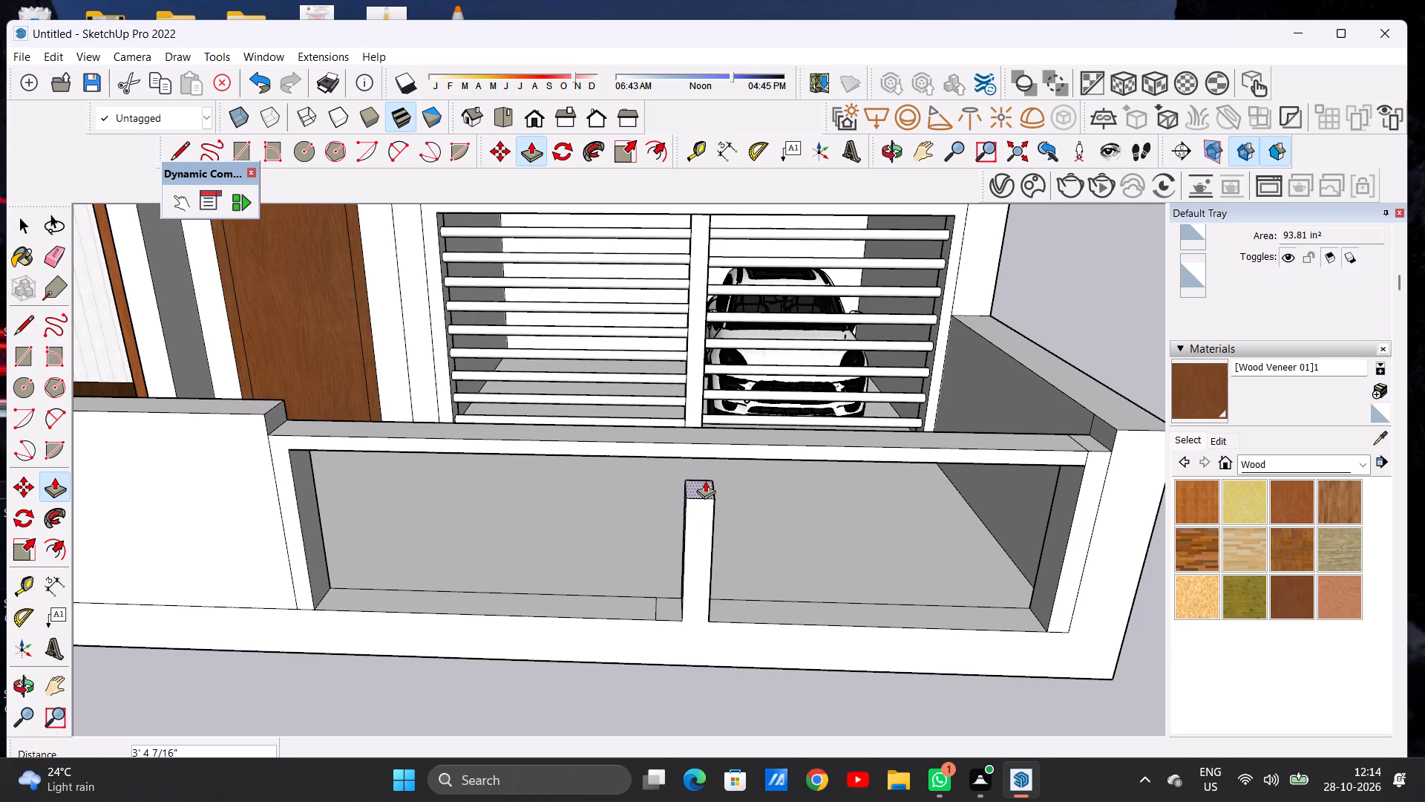
left_click(721, 461)
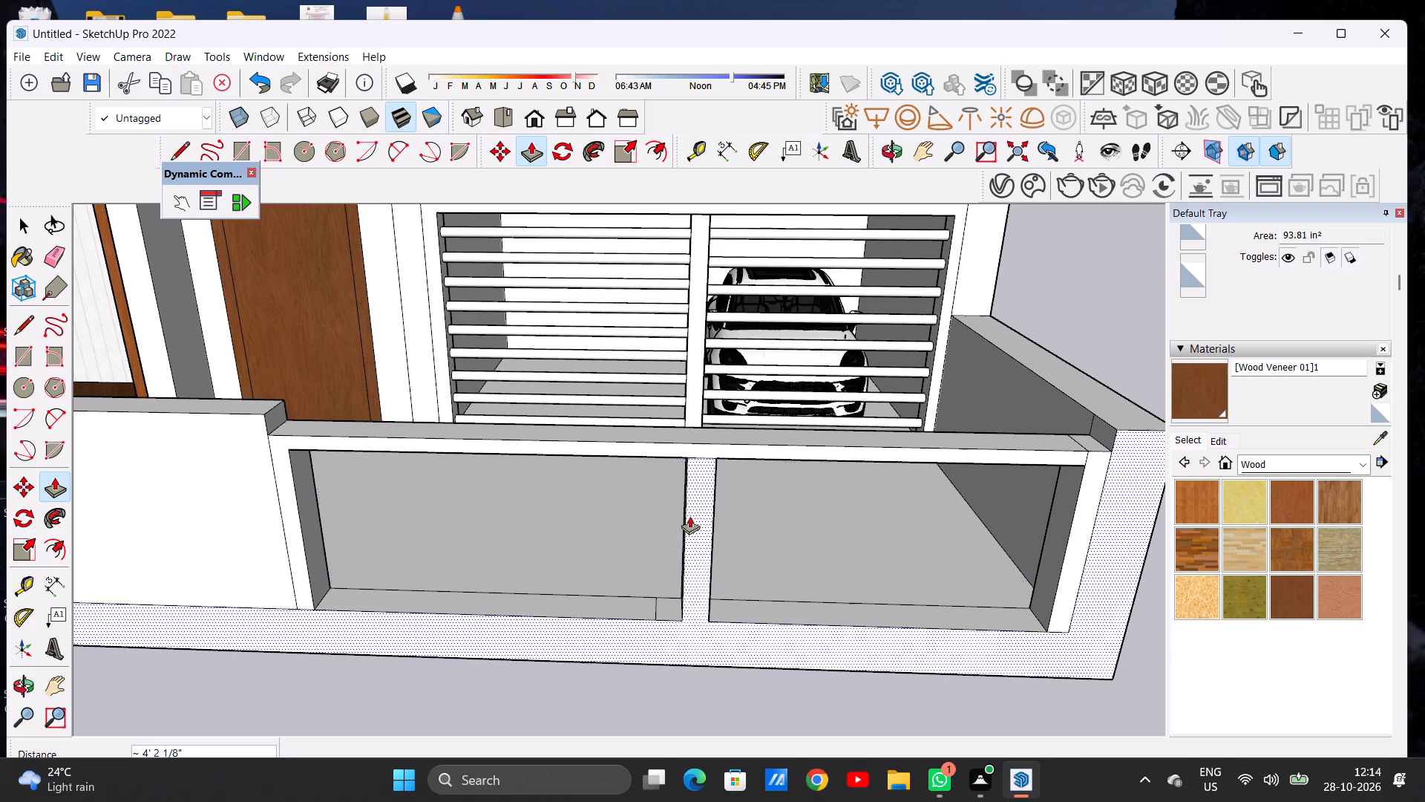
Push/Pull the centre base half nearer the middle wall up to the underside of the top rail, completing the centre post.
scroll(666, 608, "up", 7)
left_click(671, 604)
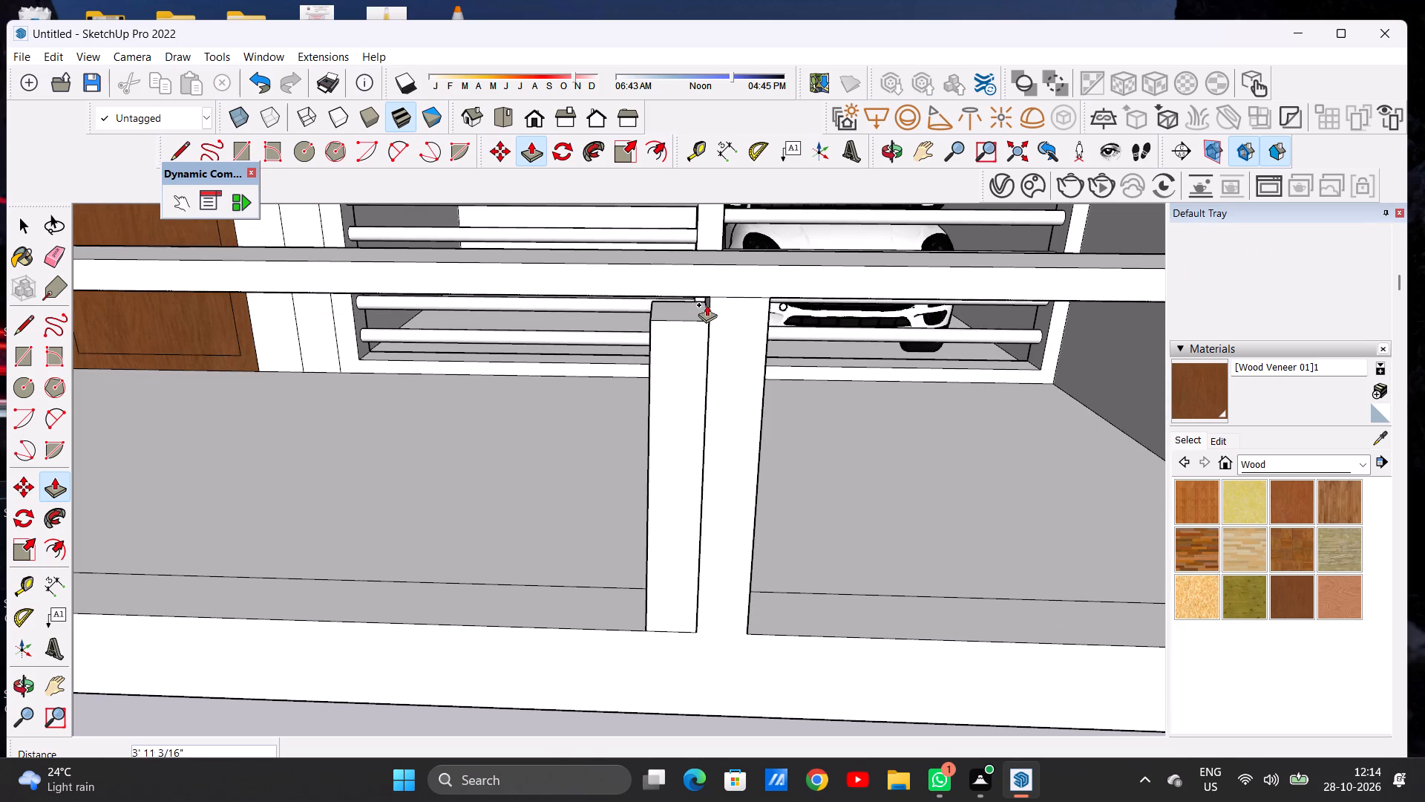
left_click(708, 294)
key("space")
scroll(722, 521, "down", 3)
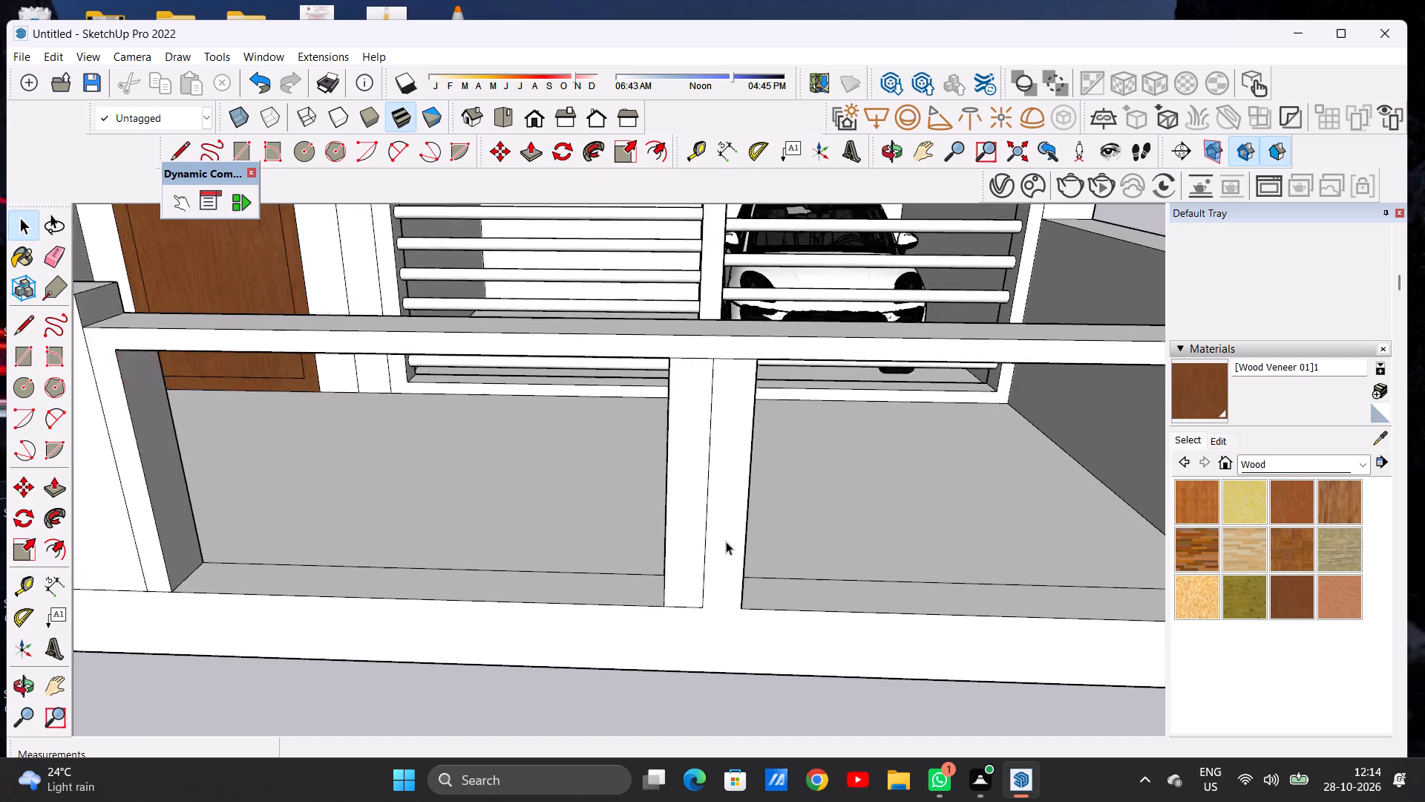
scroll(726, 541, "down", 6)
middle_click_drag(734, 585, 749, 502)
scroll(625, 580, "down", 2)
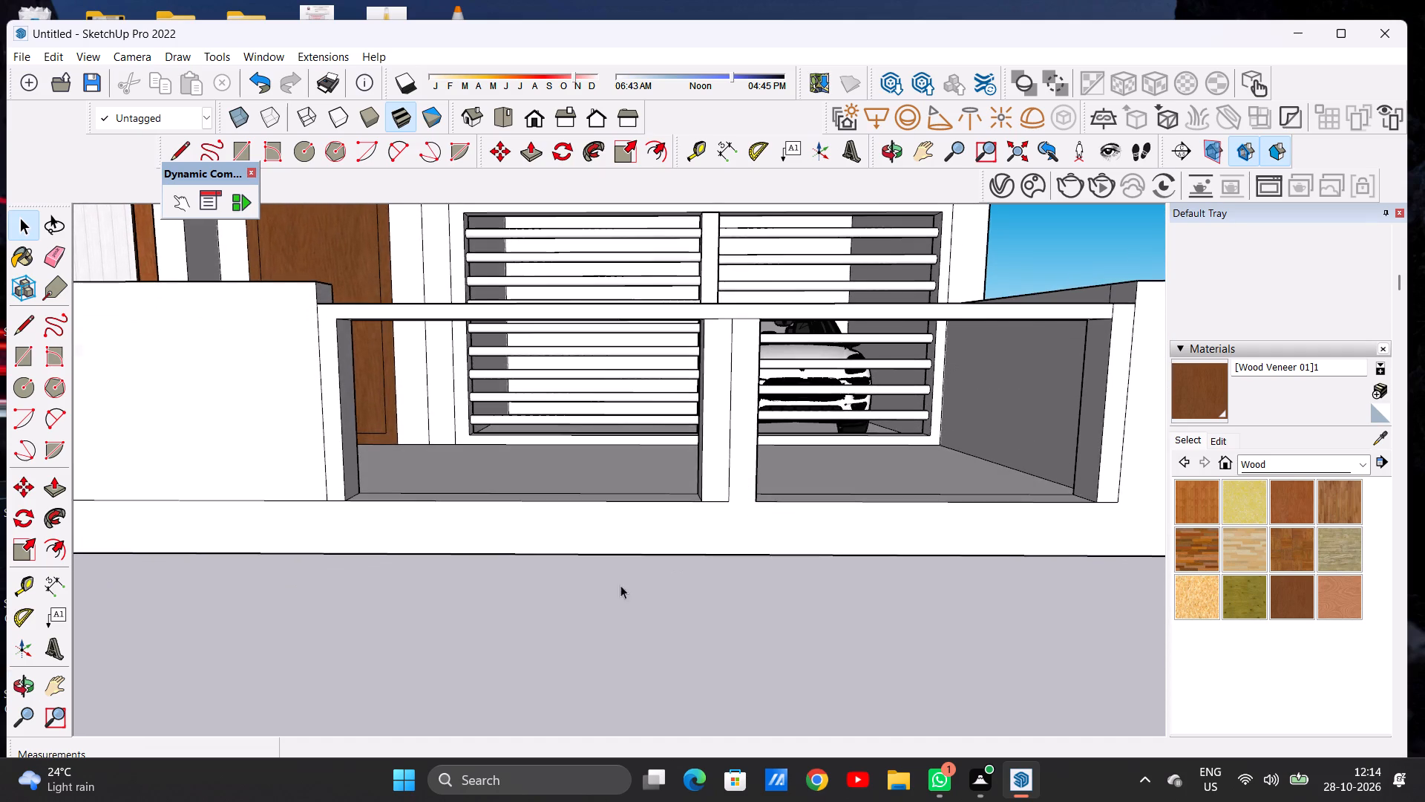
scroll(620, 585, "down", 4)
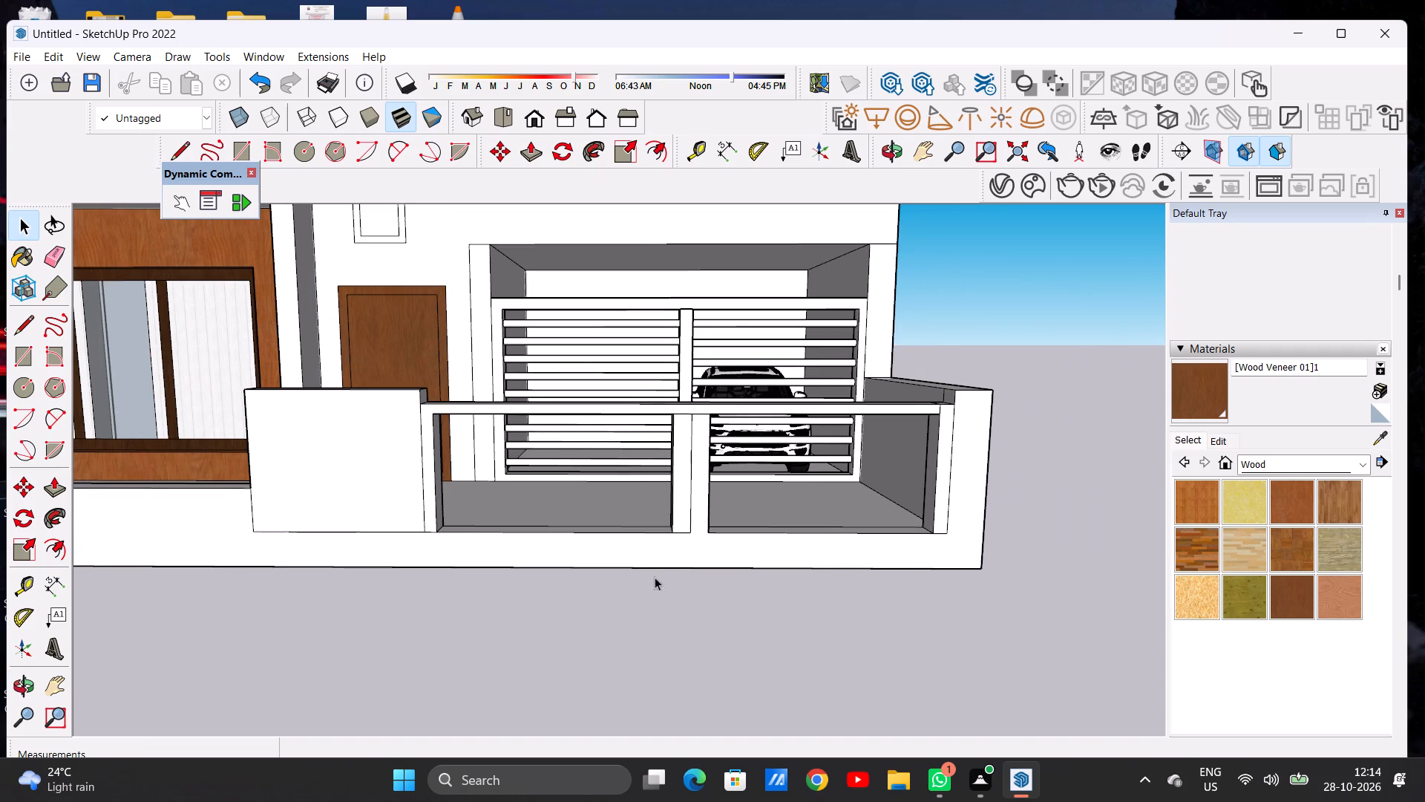
Examine the gate frame with its completed centre post against the whole elevation, from the front and from an angle.
scroll(633, 593, "down", 4)
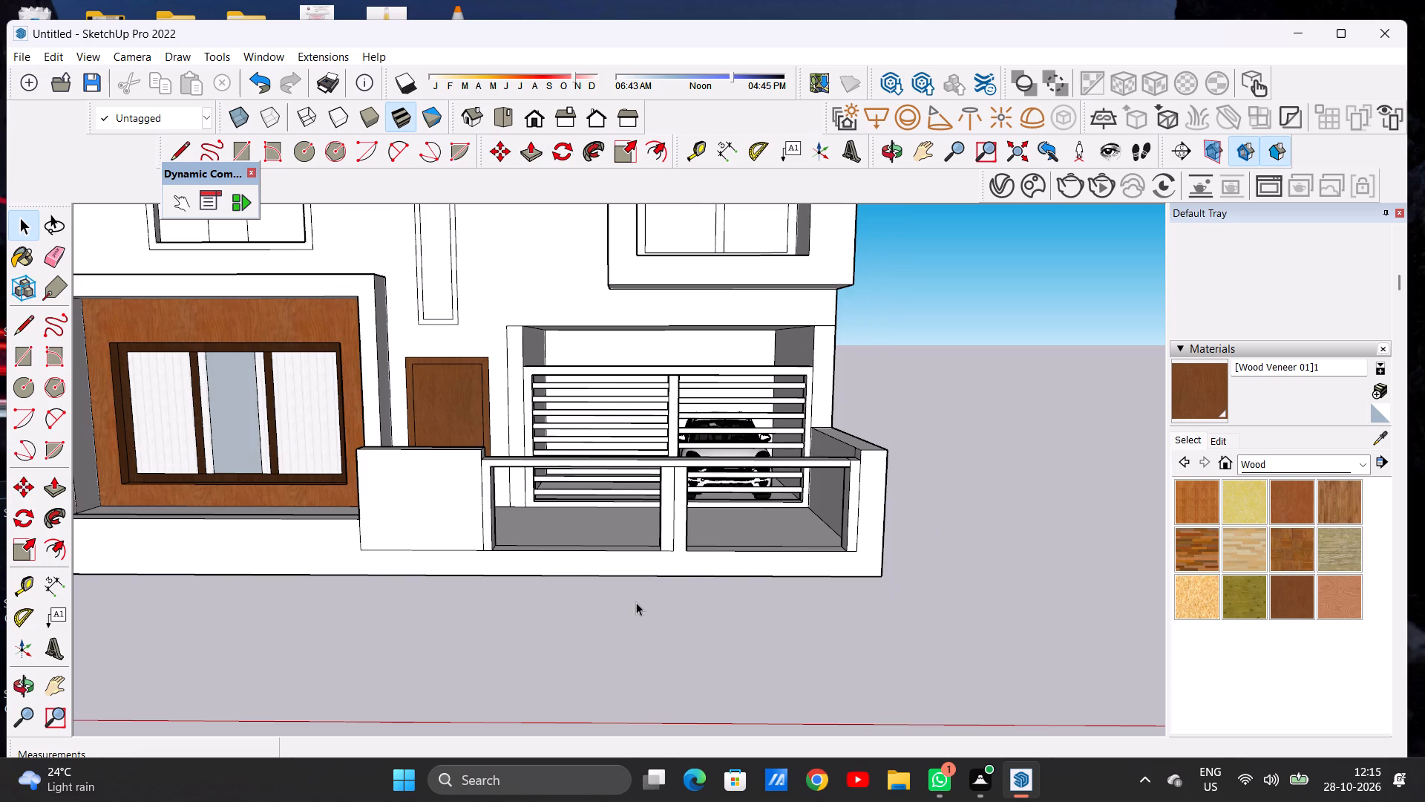
scroll(638, 596, "down", 5)
middle_click_drag(638, 595, 643, 546)
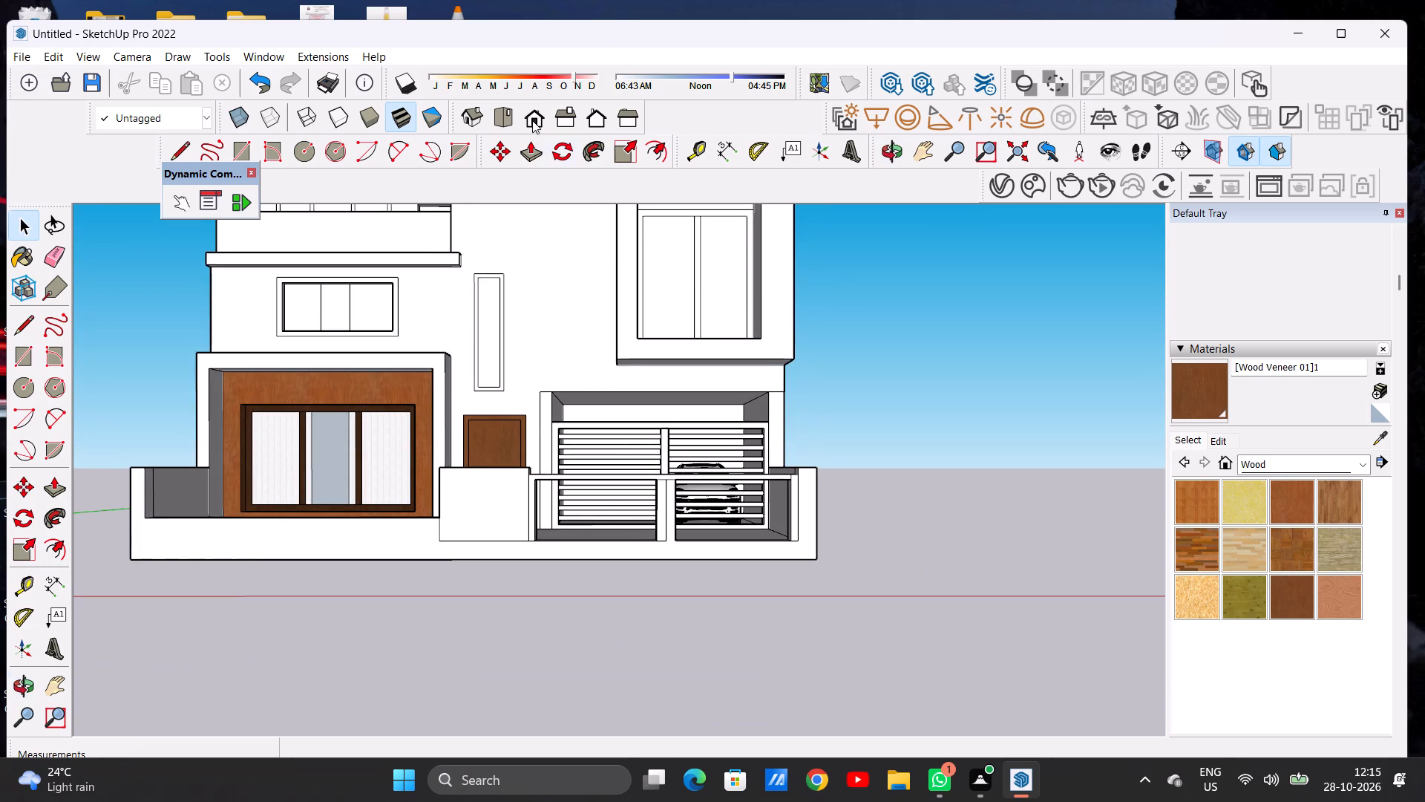
left_click(535, 124)
scroll(512, 595, "down", 9)
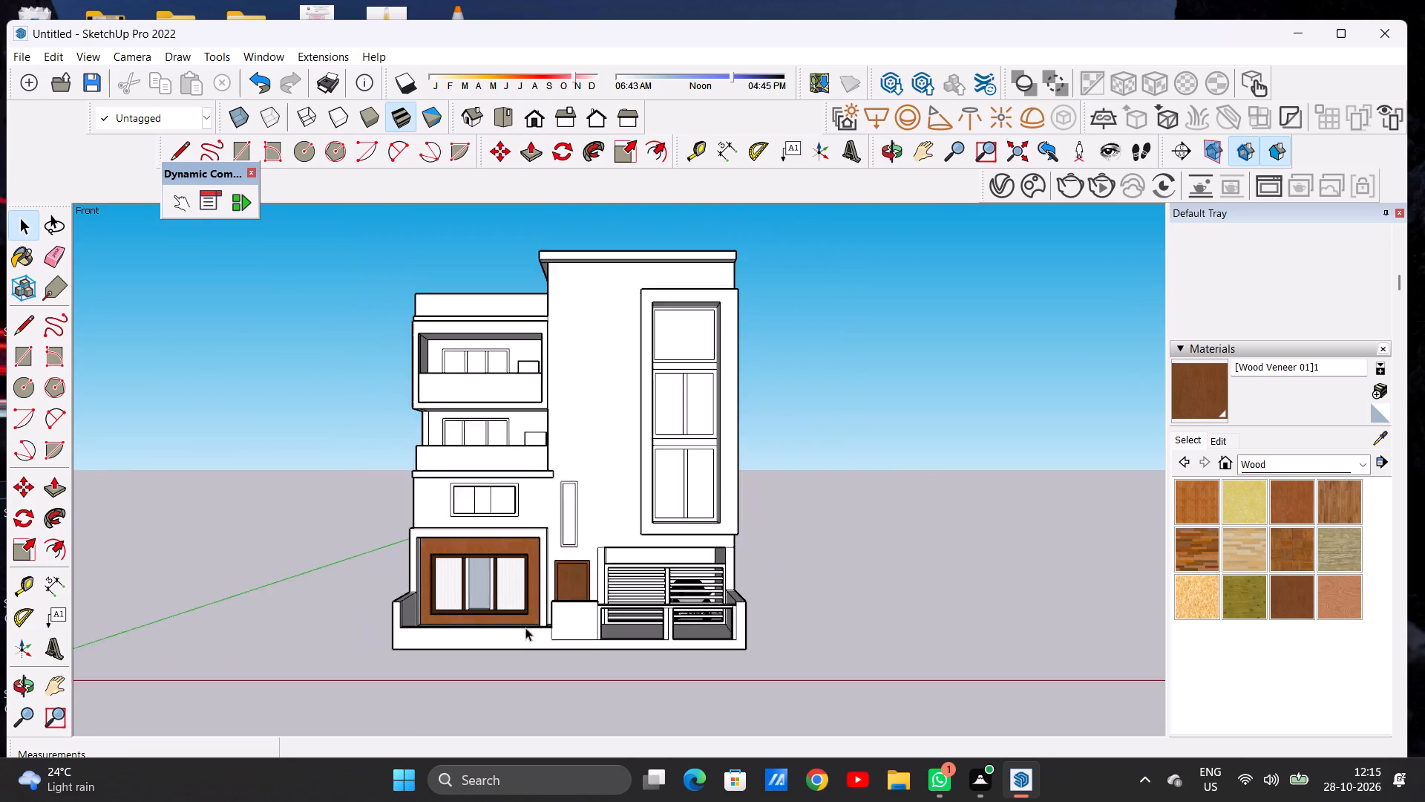
scroll(525, 627, "down", 3)
middle_click_drag(635, 627, 551, 700)
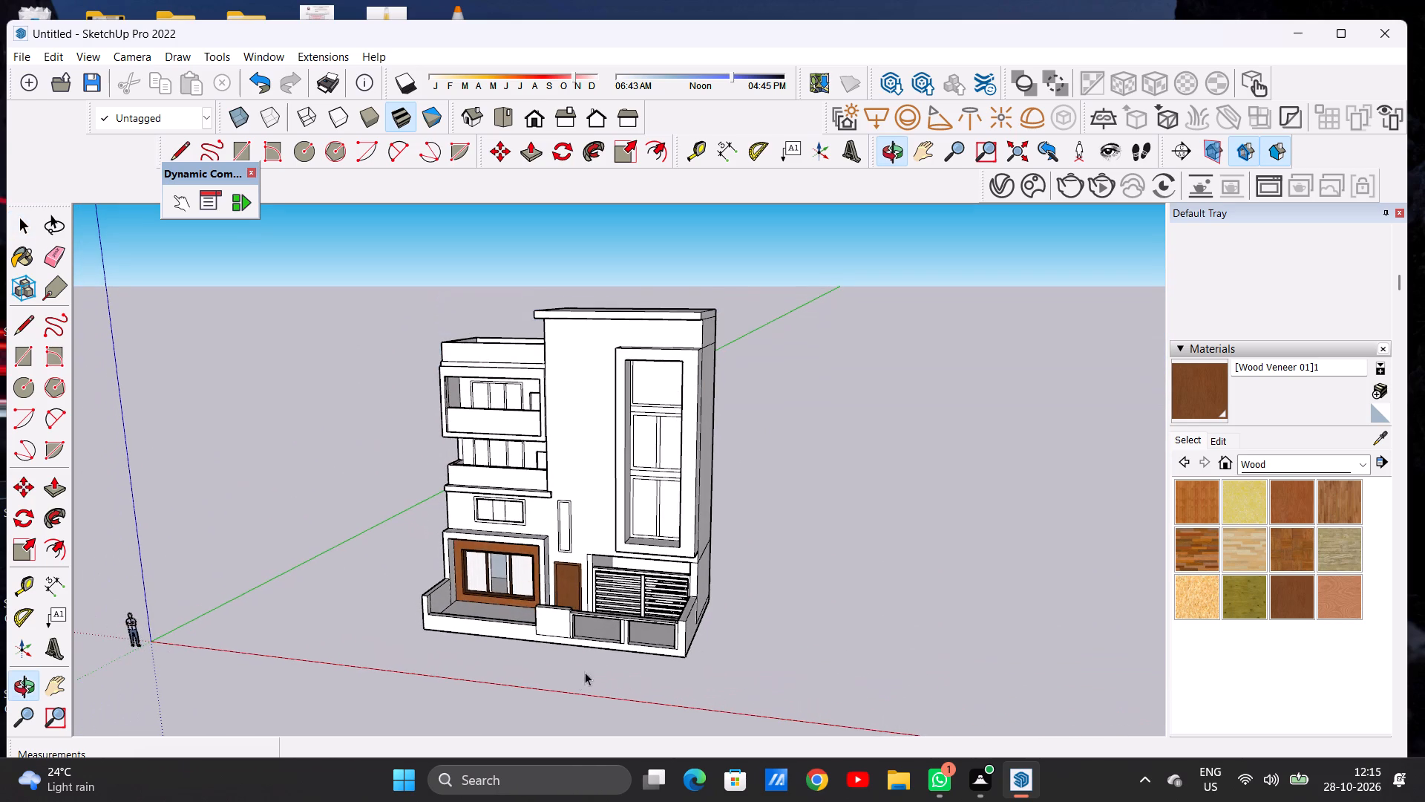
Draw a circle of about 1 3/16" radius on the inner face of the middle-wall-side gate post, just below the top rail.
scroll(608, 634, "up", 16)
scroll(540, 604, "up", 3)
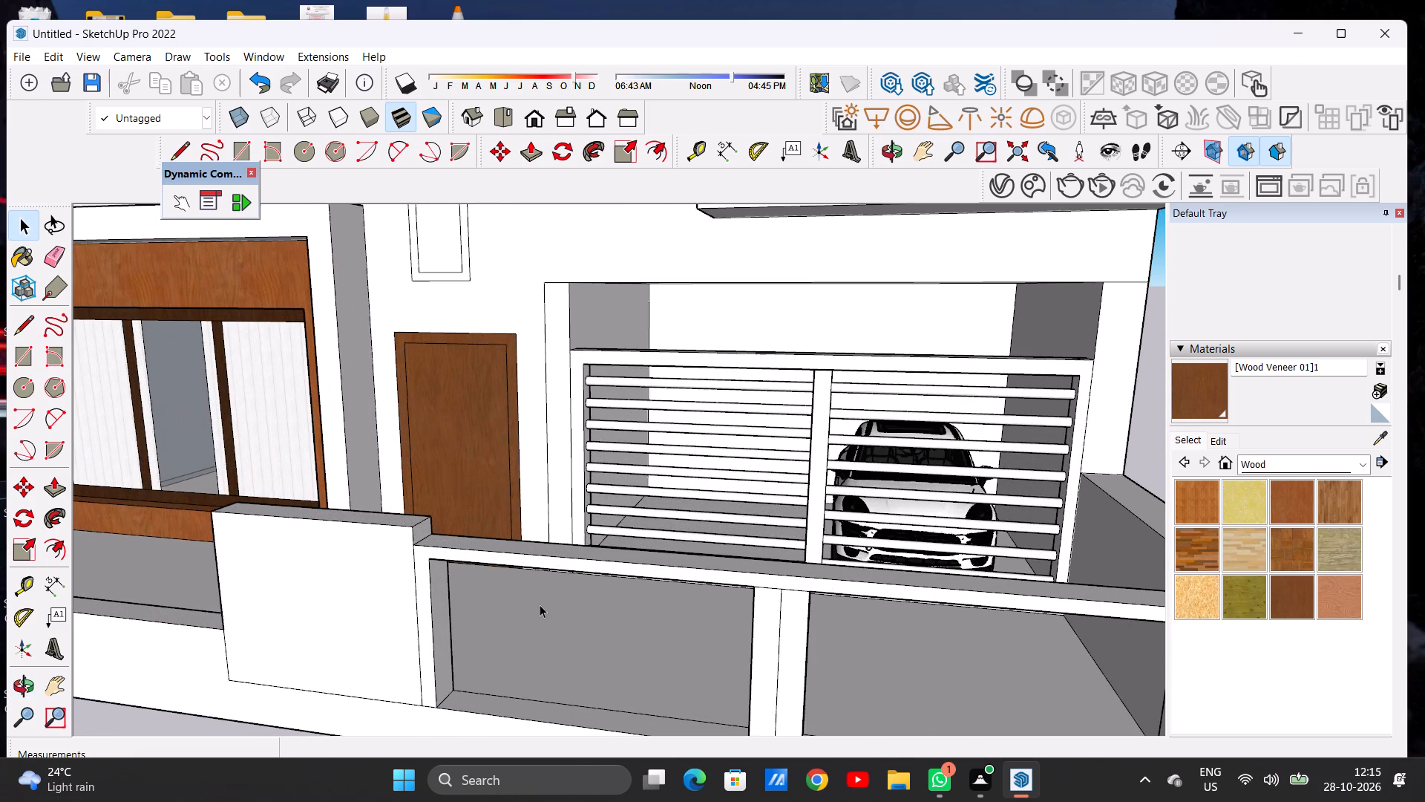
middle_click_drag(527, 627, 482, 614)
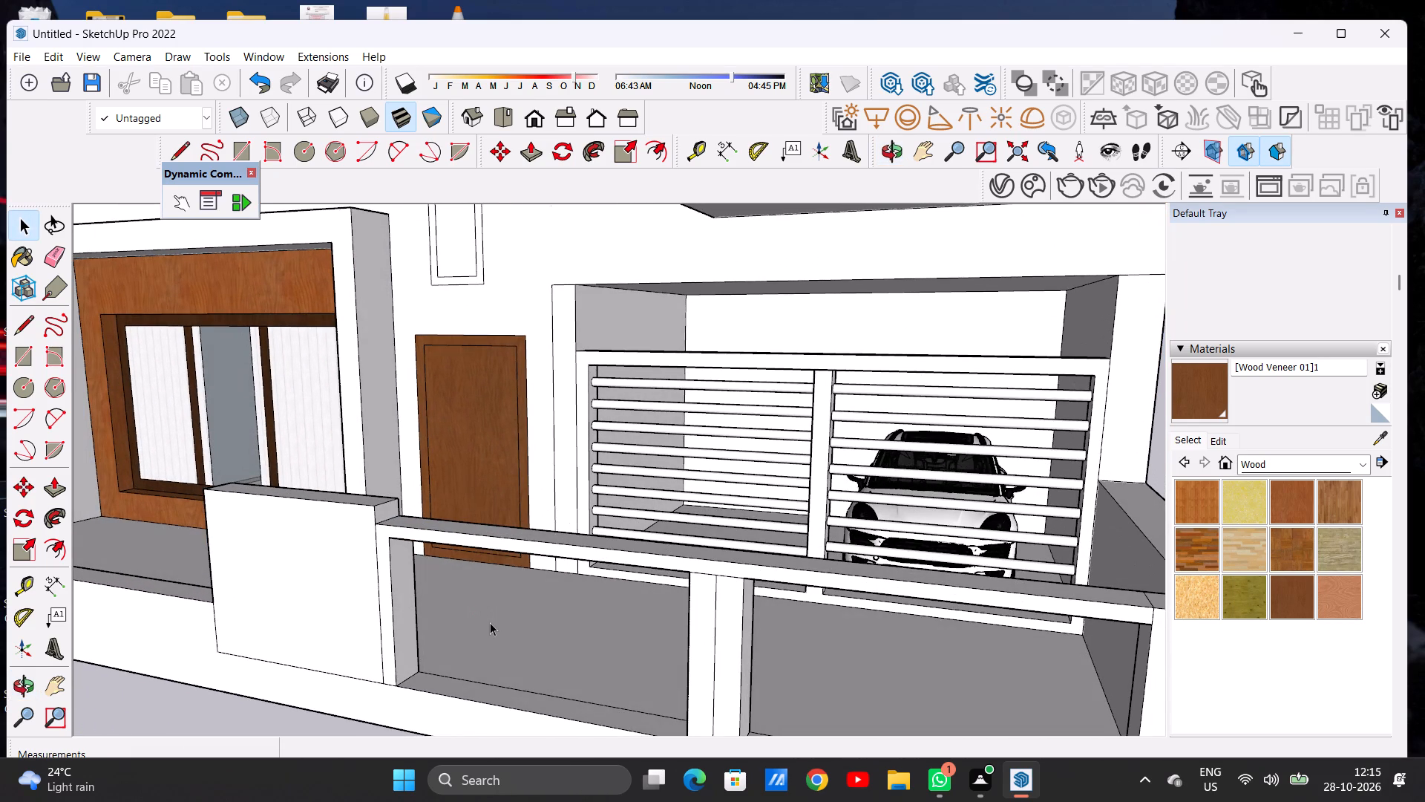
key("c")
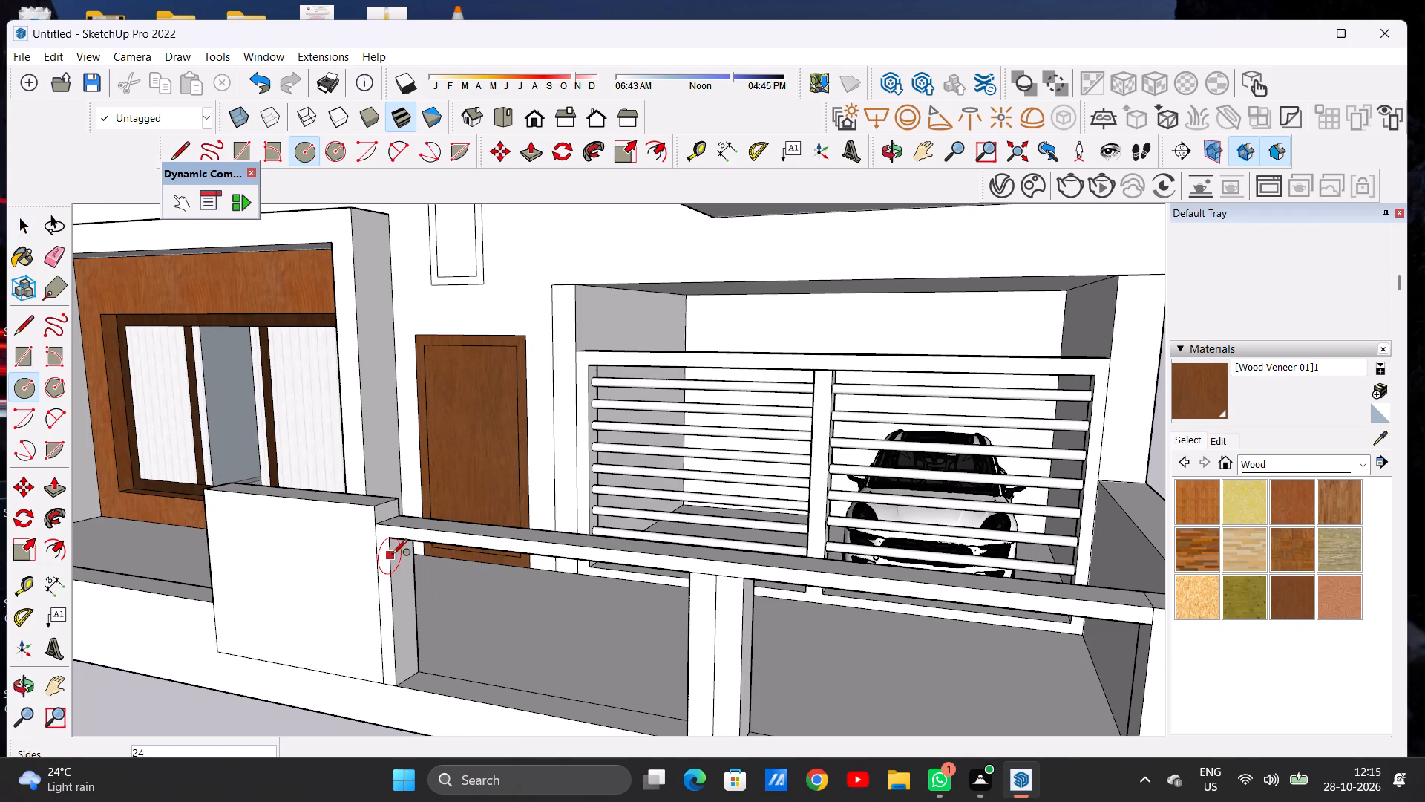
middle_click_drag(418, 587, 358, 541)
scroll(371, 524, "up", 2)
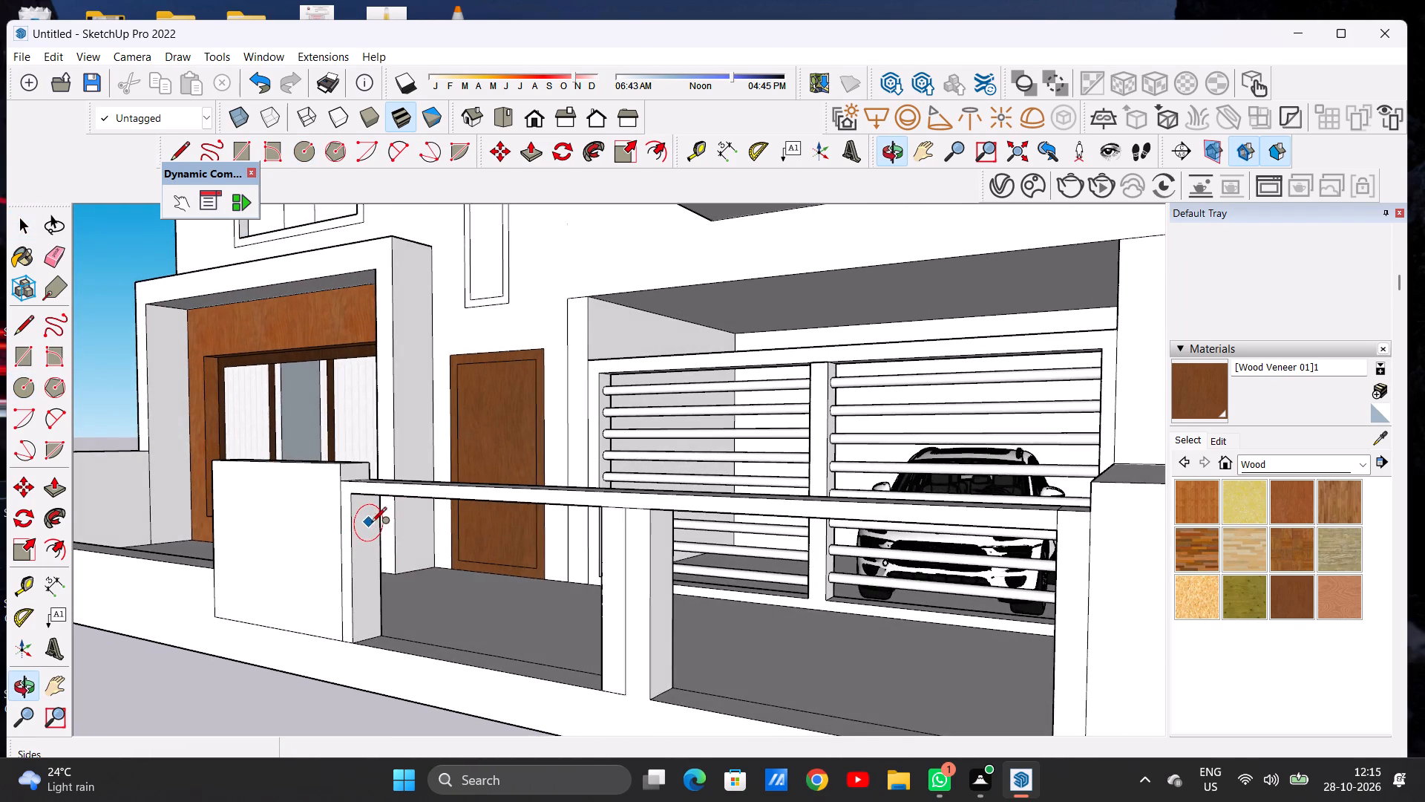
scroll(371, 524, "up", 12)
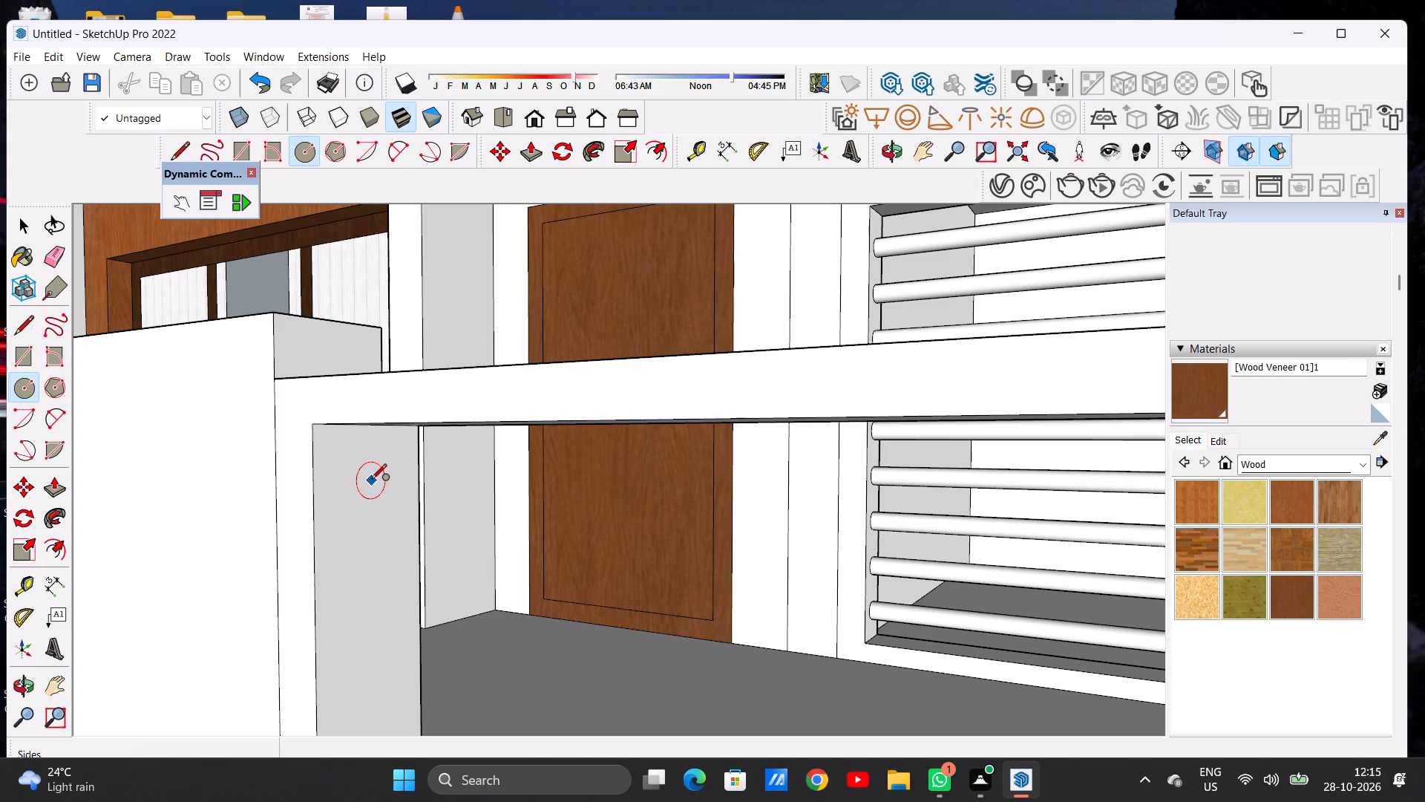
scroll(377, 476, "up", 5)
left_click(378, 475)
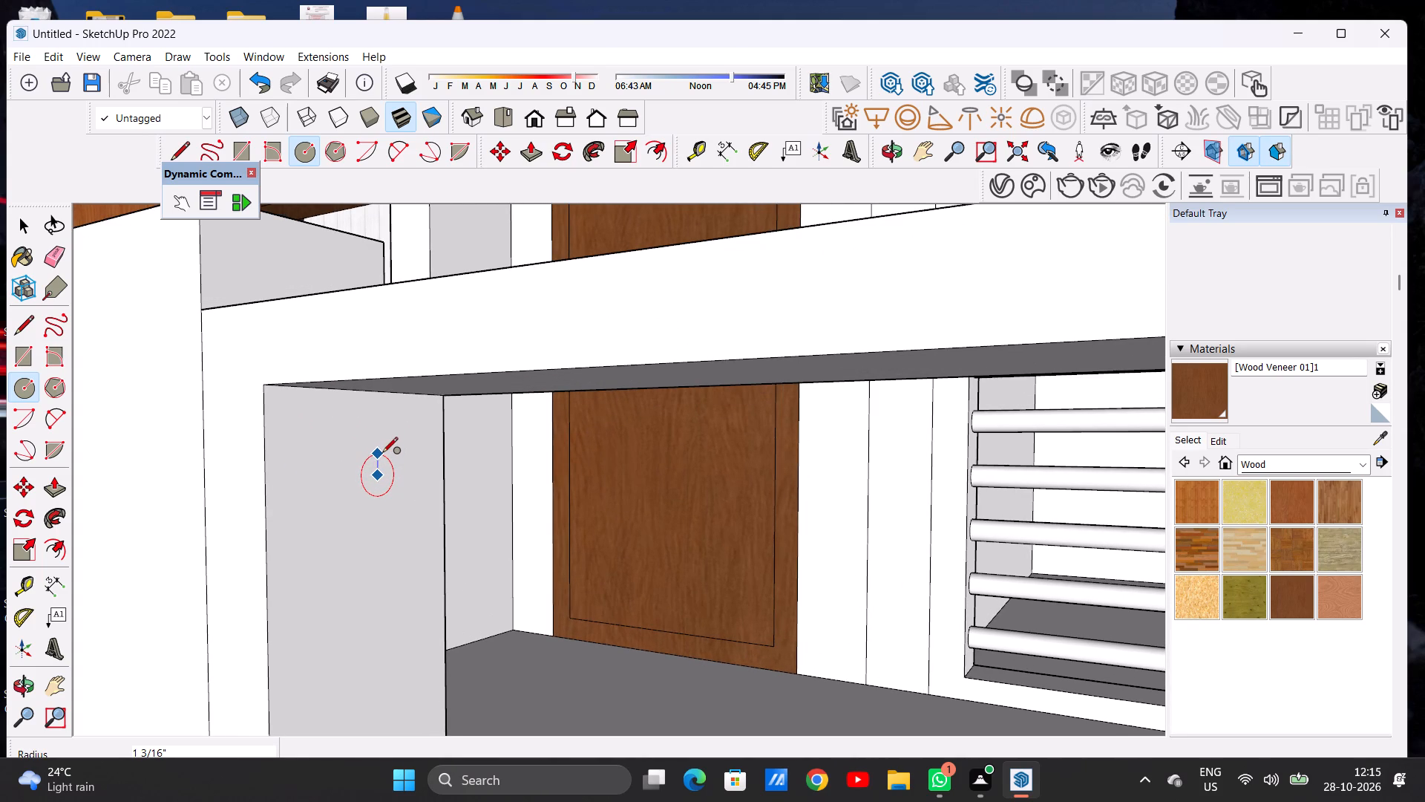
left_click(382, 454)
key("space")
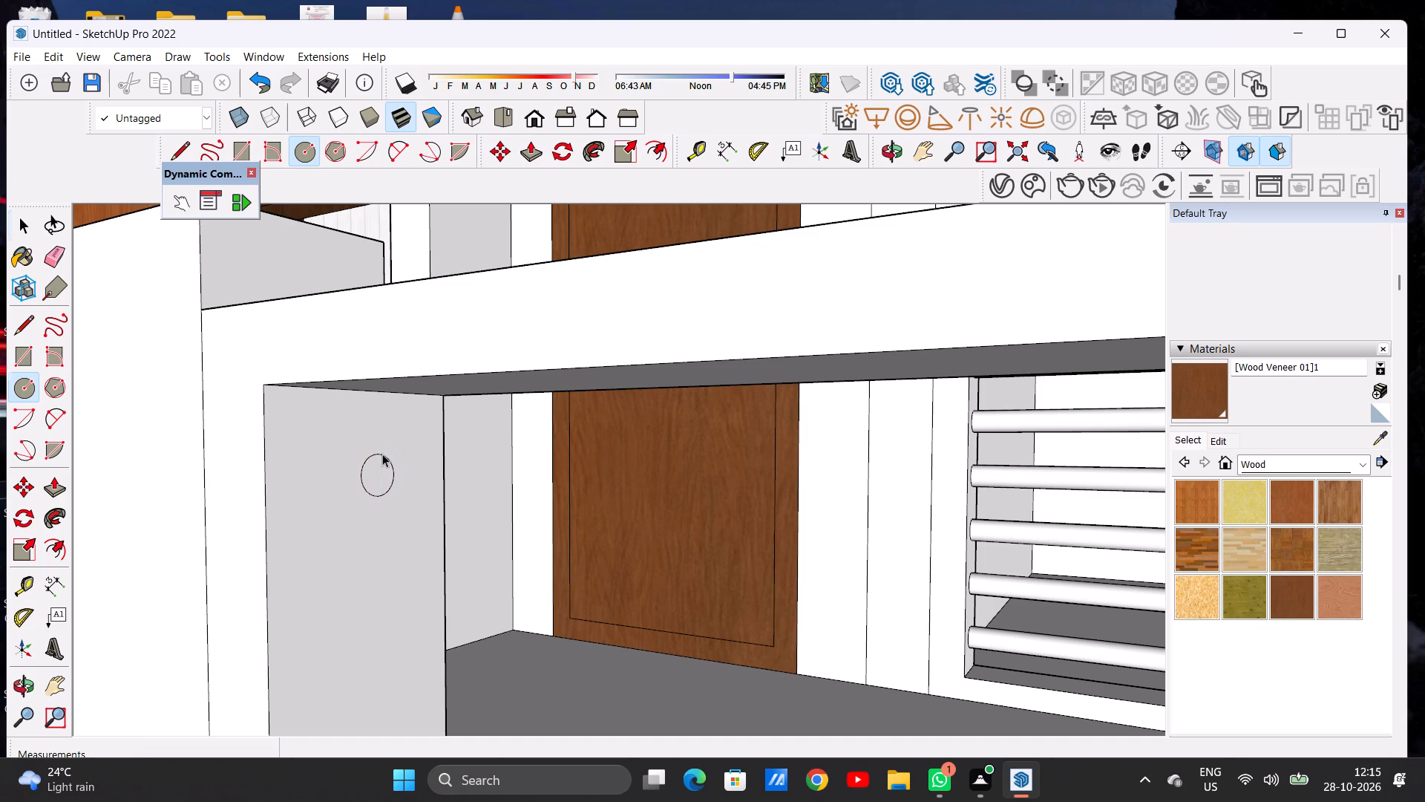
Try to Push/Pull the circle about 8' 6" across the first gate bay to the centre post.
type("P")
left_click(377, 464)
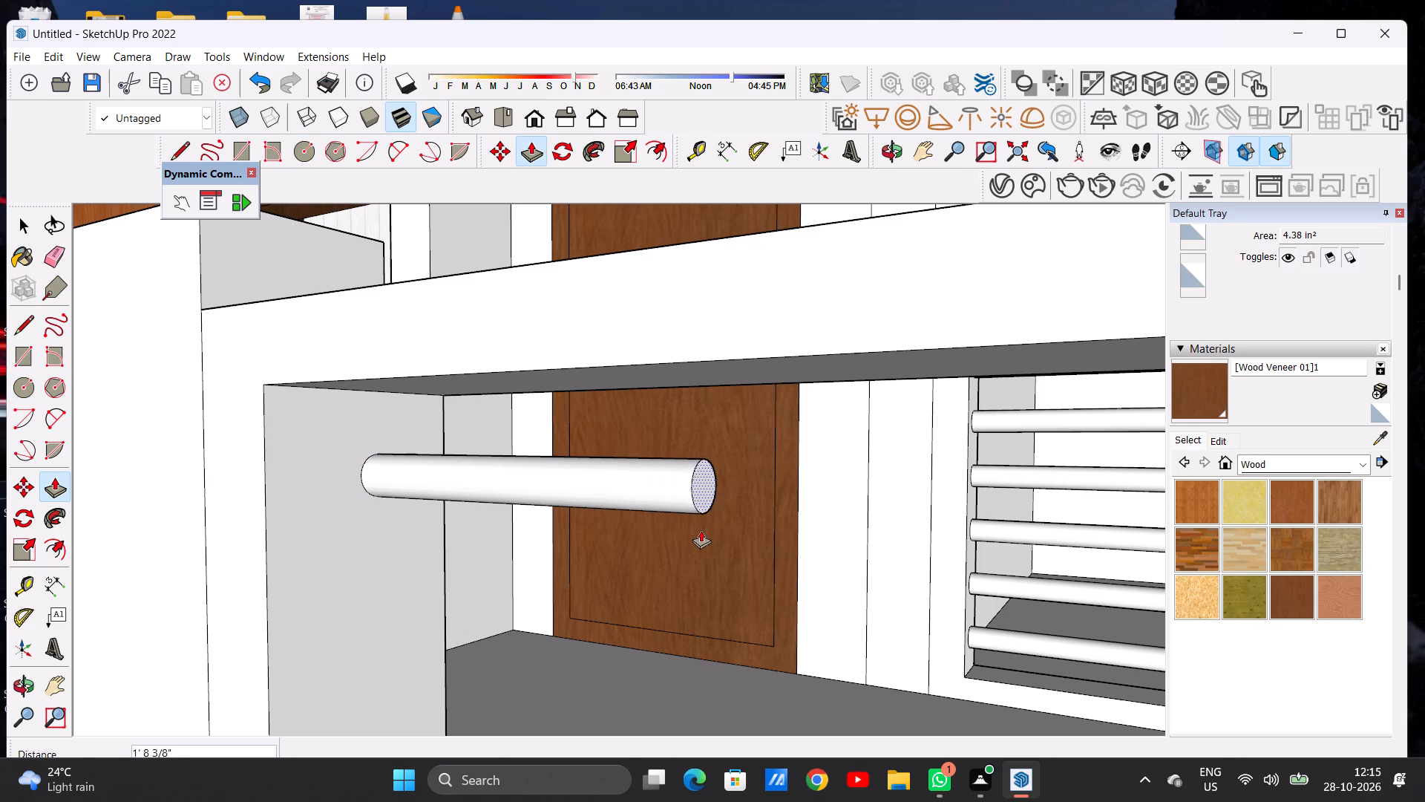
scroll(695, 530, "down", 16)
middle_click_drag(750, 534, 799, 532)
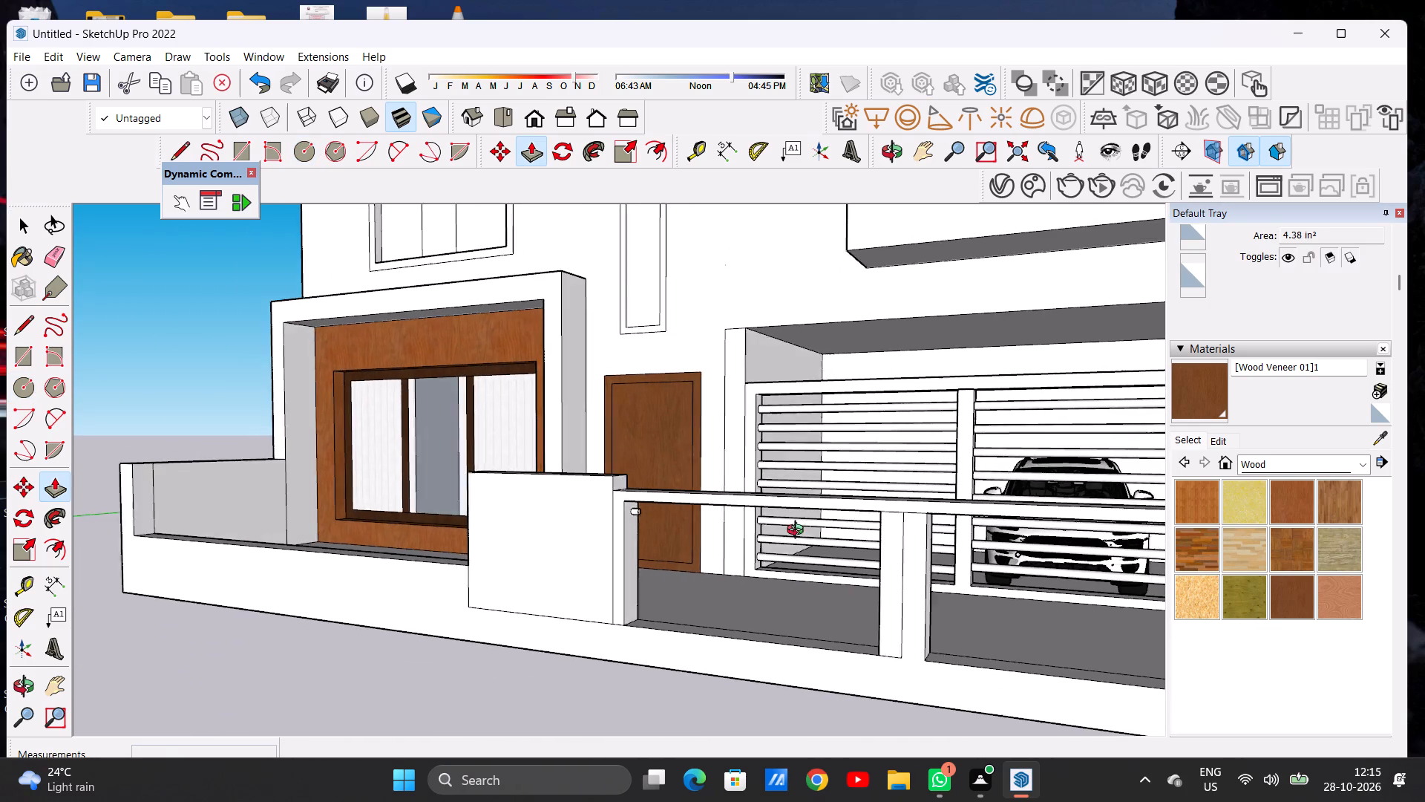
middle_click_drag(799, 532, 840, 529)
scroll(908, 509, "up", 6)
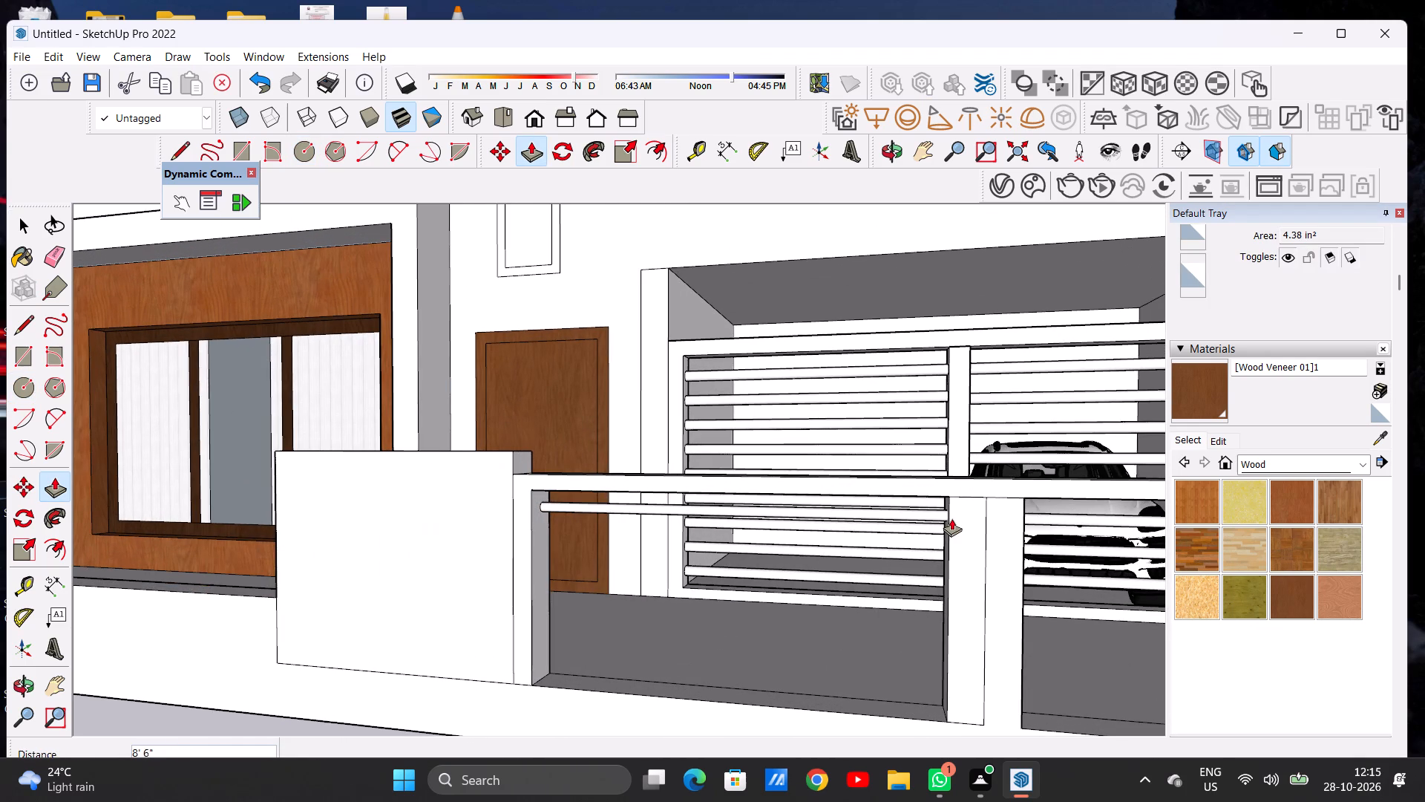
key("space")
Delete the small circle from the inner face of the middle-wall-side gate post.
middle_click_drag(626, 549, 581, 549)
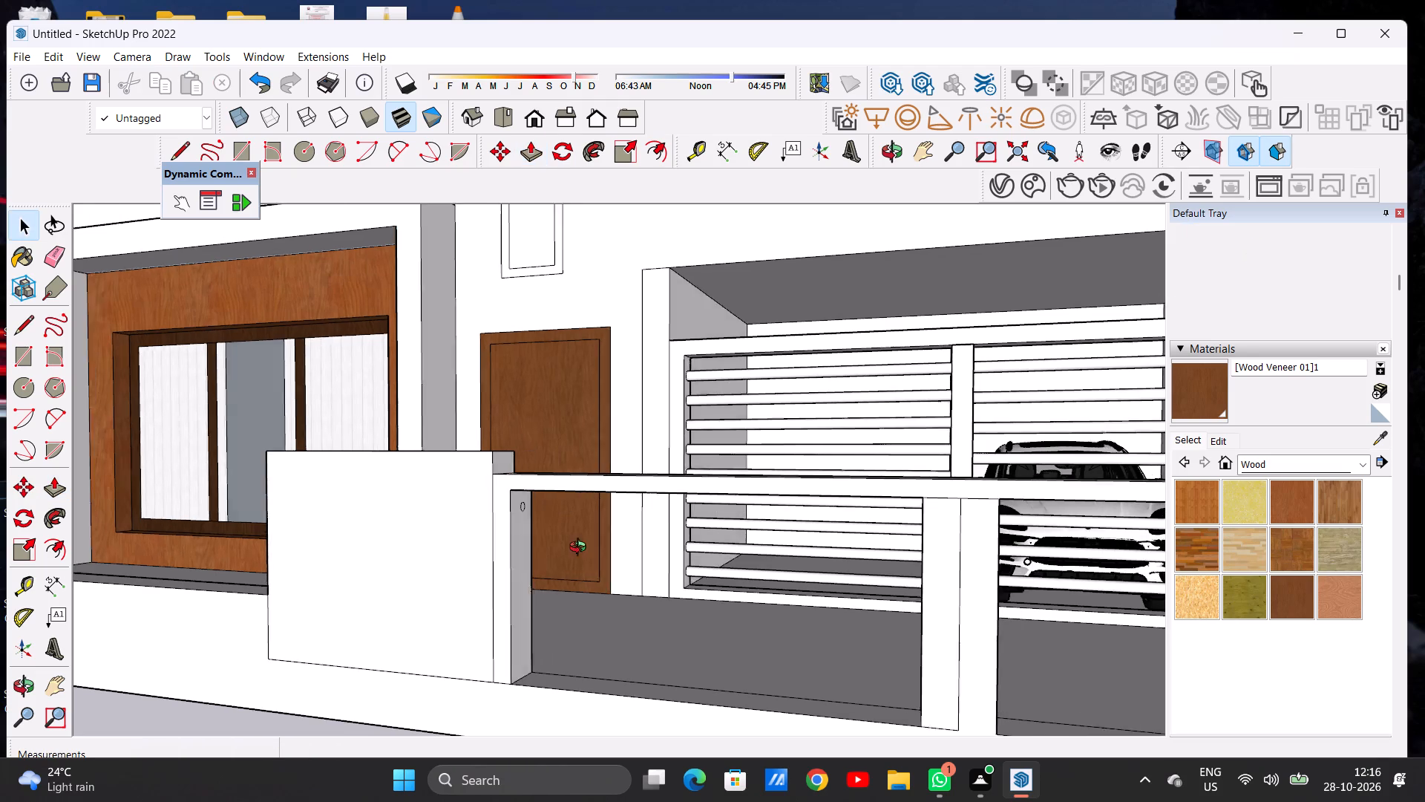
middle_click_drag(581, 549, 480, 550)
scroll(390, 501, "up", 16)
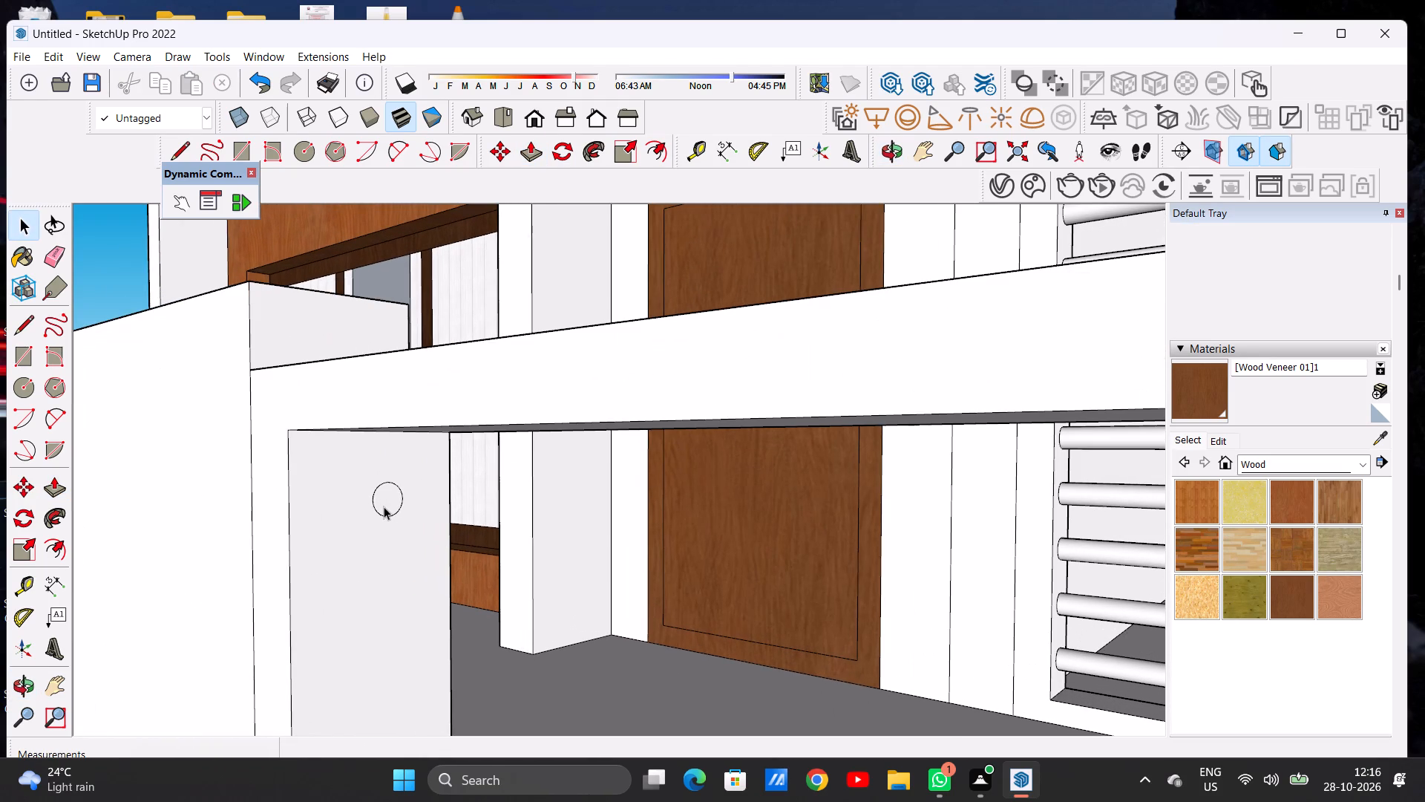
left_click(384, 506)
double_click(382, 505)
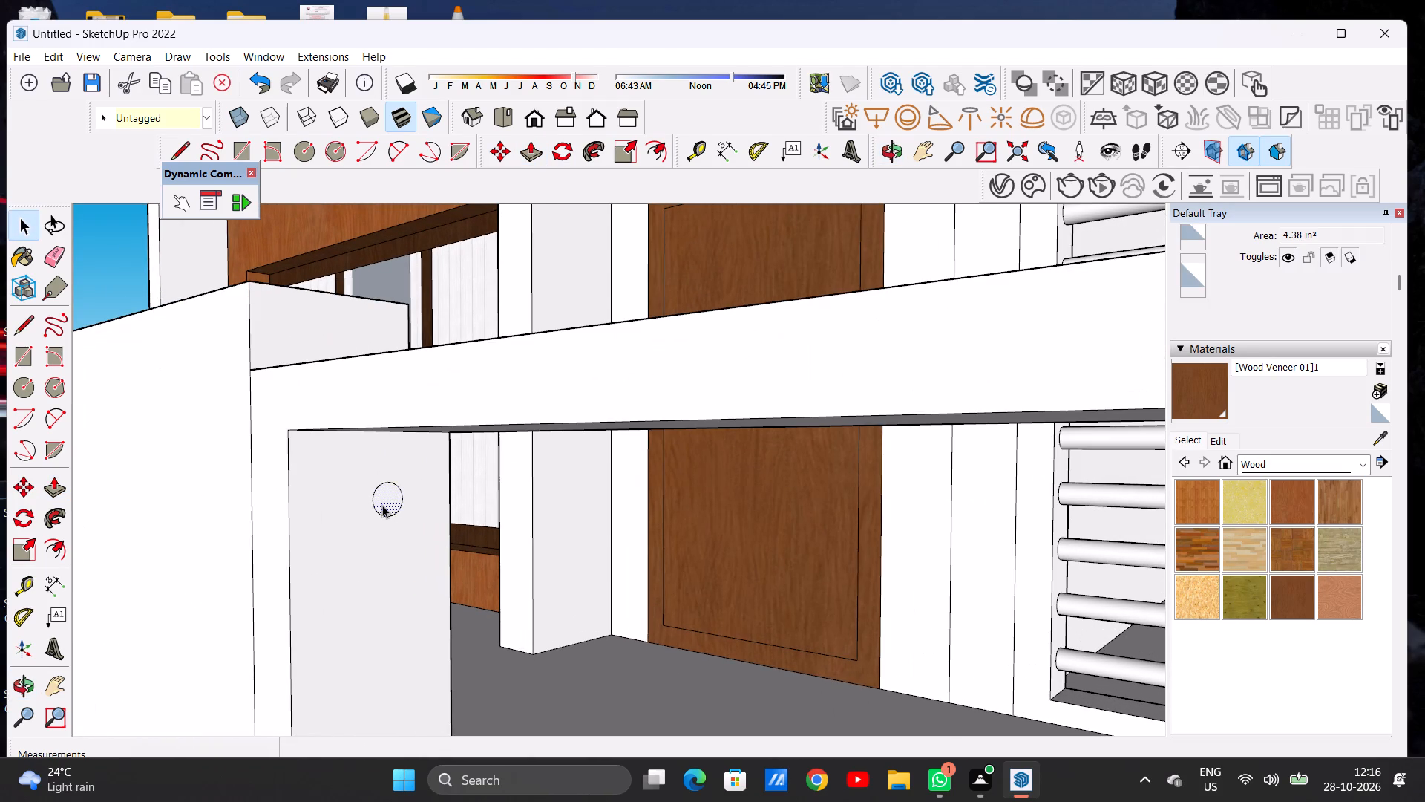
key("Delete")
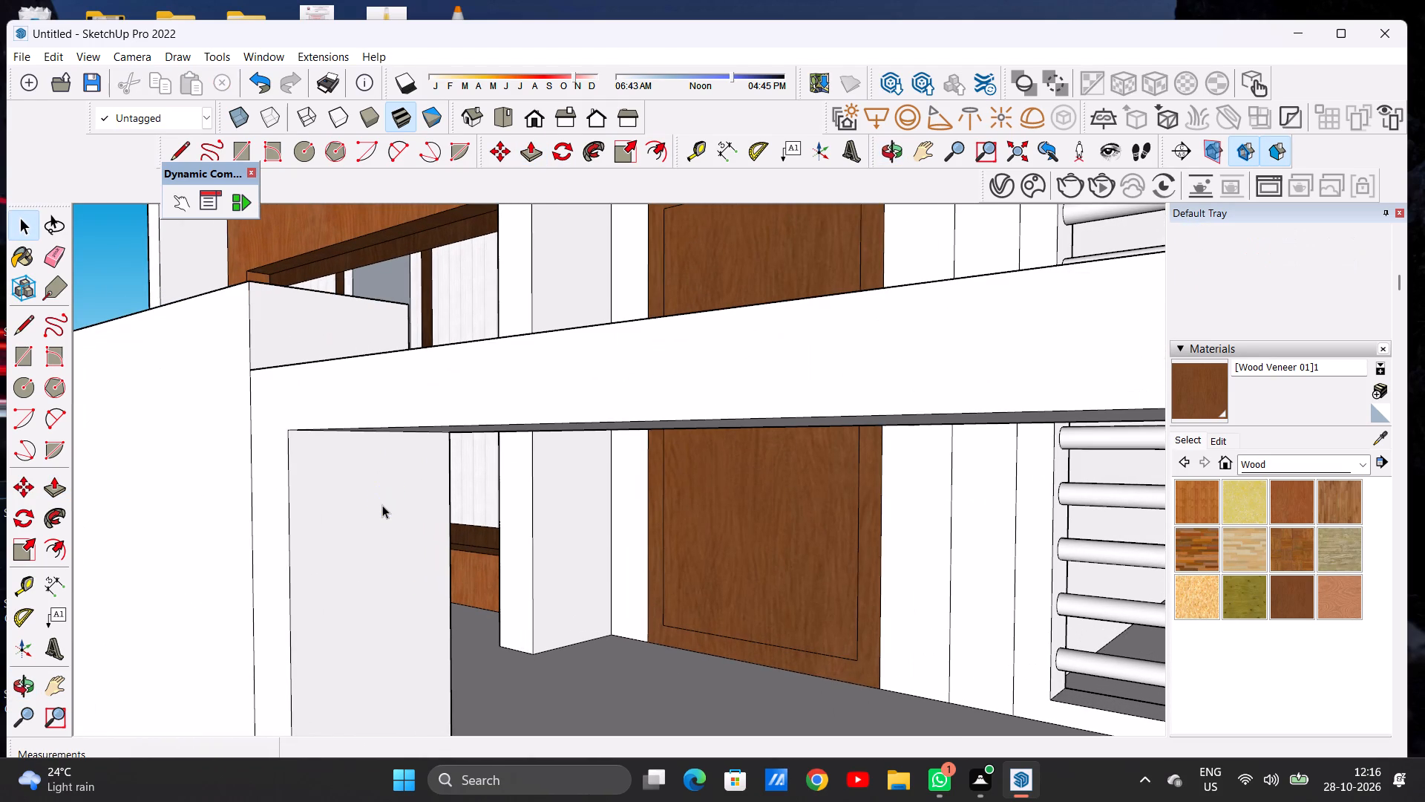
Draw a circle of about 1 1/2" radius near the top of the middle-wall-side gate post's inner face.
key("c")
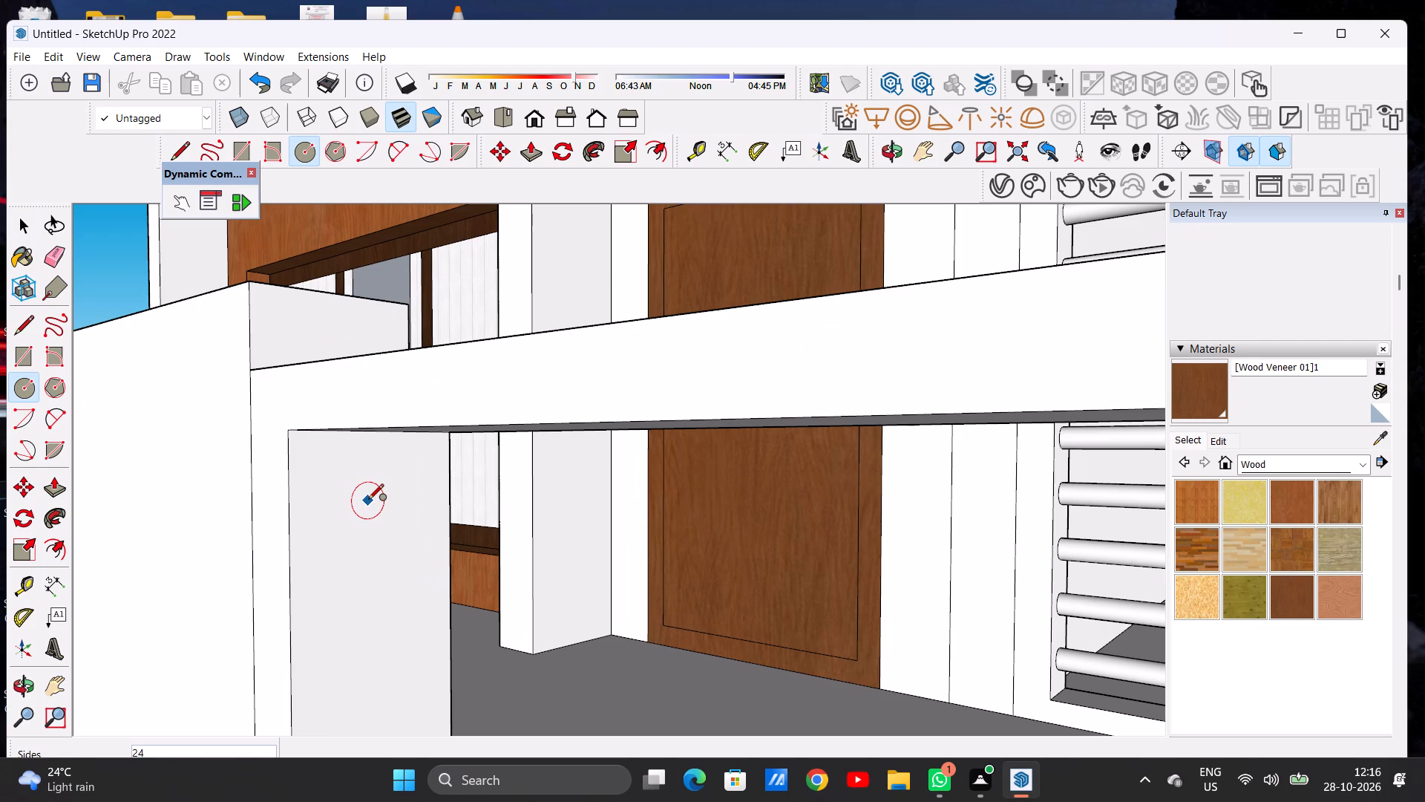
left_click(368, 501)
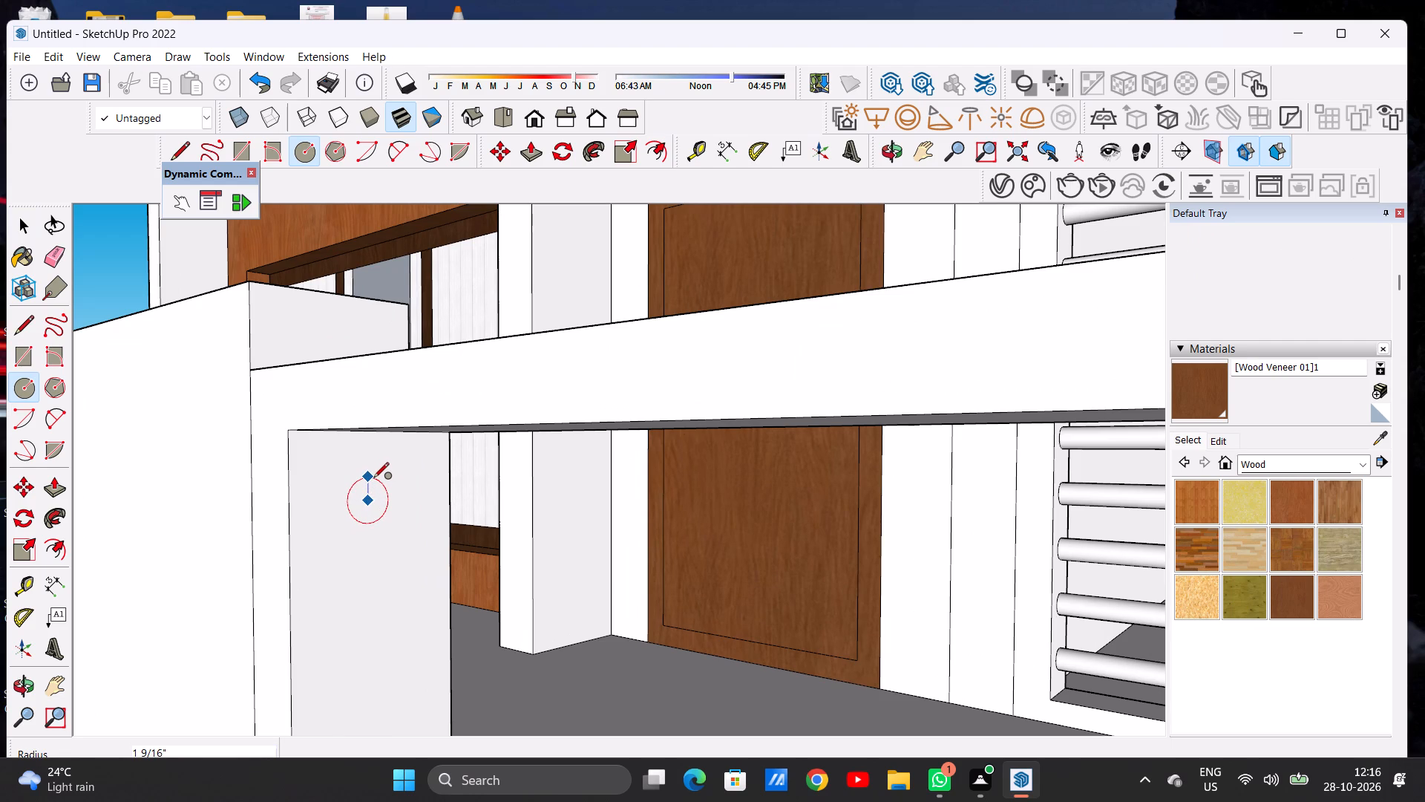
left_click(373, 479)
key("space")
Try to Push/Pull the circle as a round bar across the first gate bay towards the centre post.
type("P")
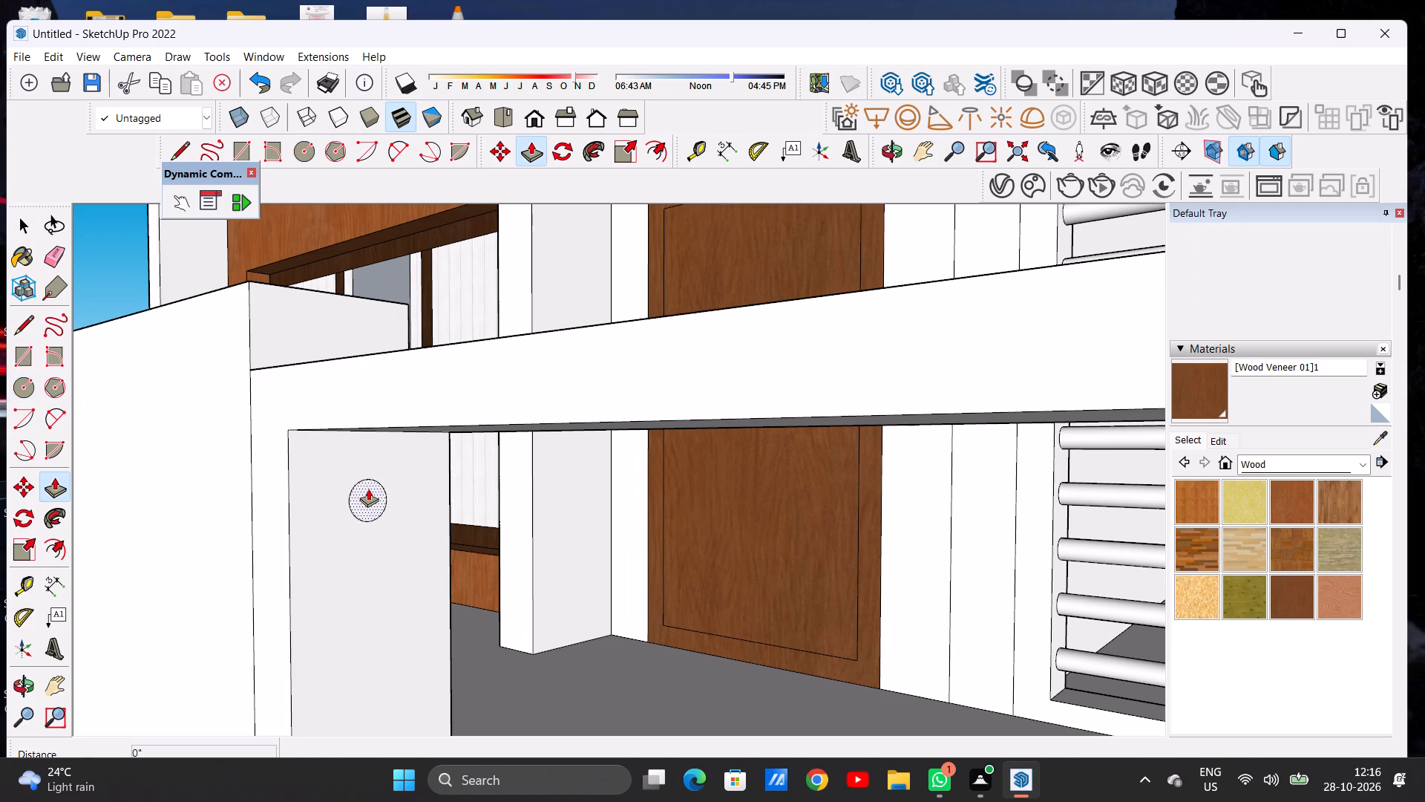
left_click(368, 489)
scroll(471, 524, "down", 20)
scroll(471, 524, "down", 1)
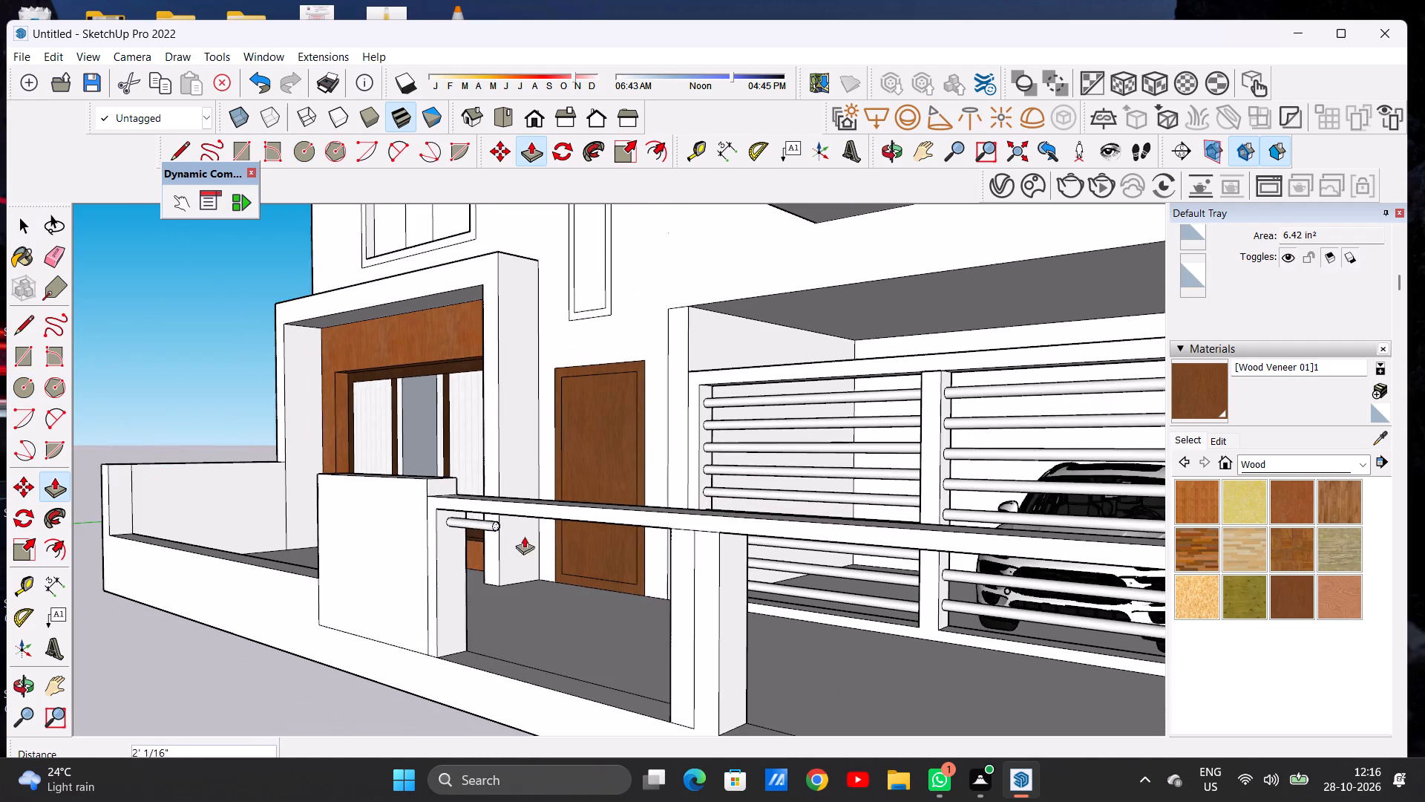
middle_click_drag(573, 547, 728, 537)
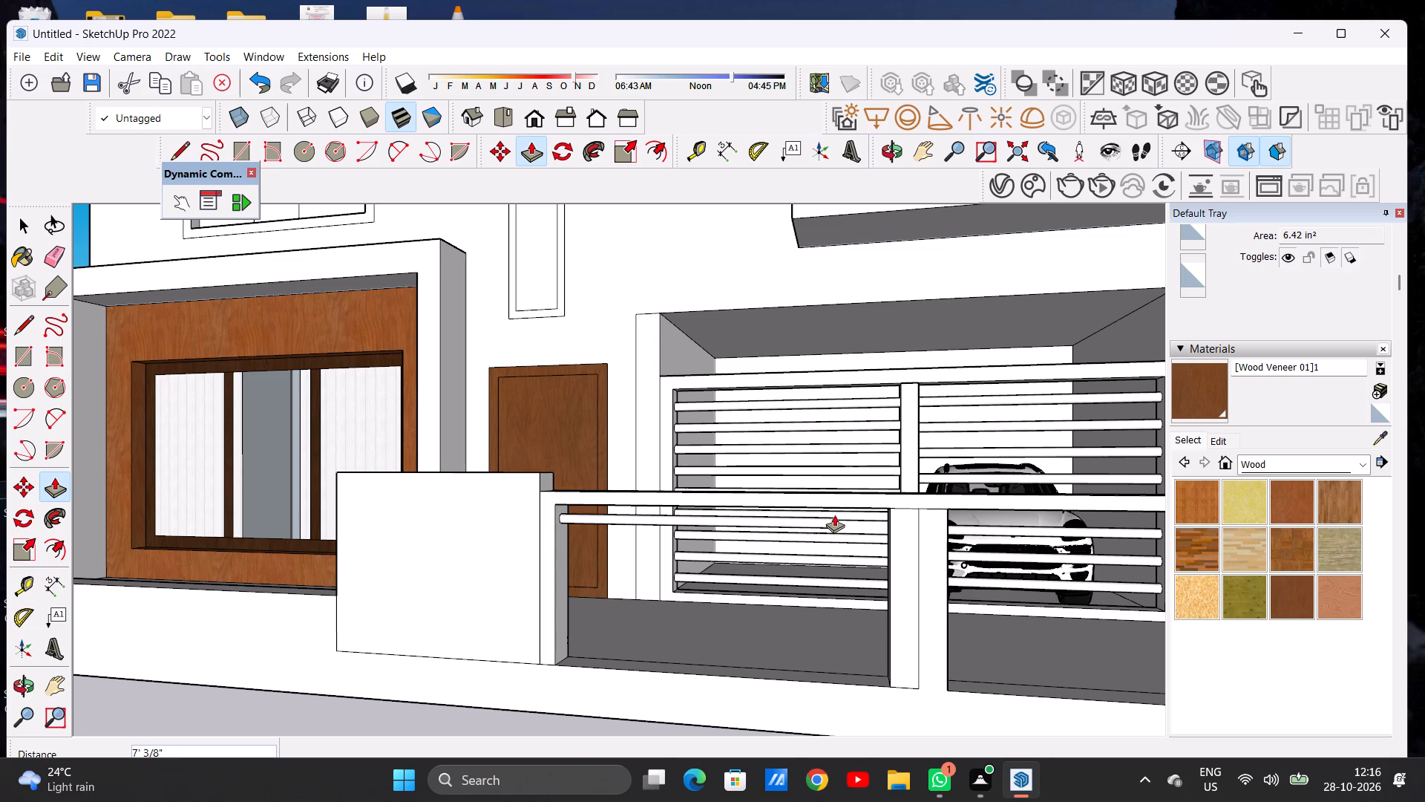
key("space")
Copy the circle about 3' 5 7/16" straight down to the foot of the post's inner face.
middle_click_drag(672, 546, 664, 547)
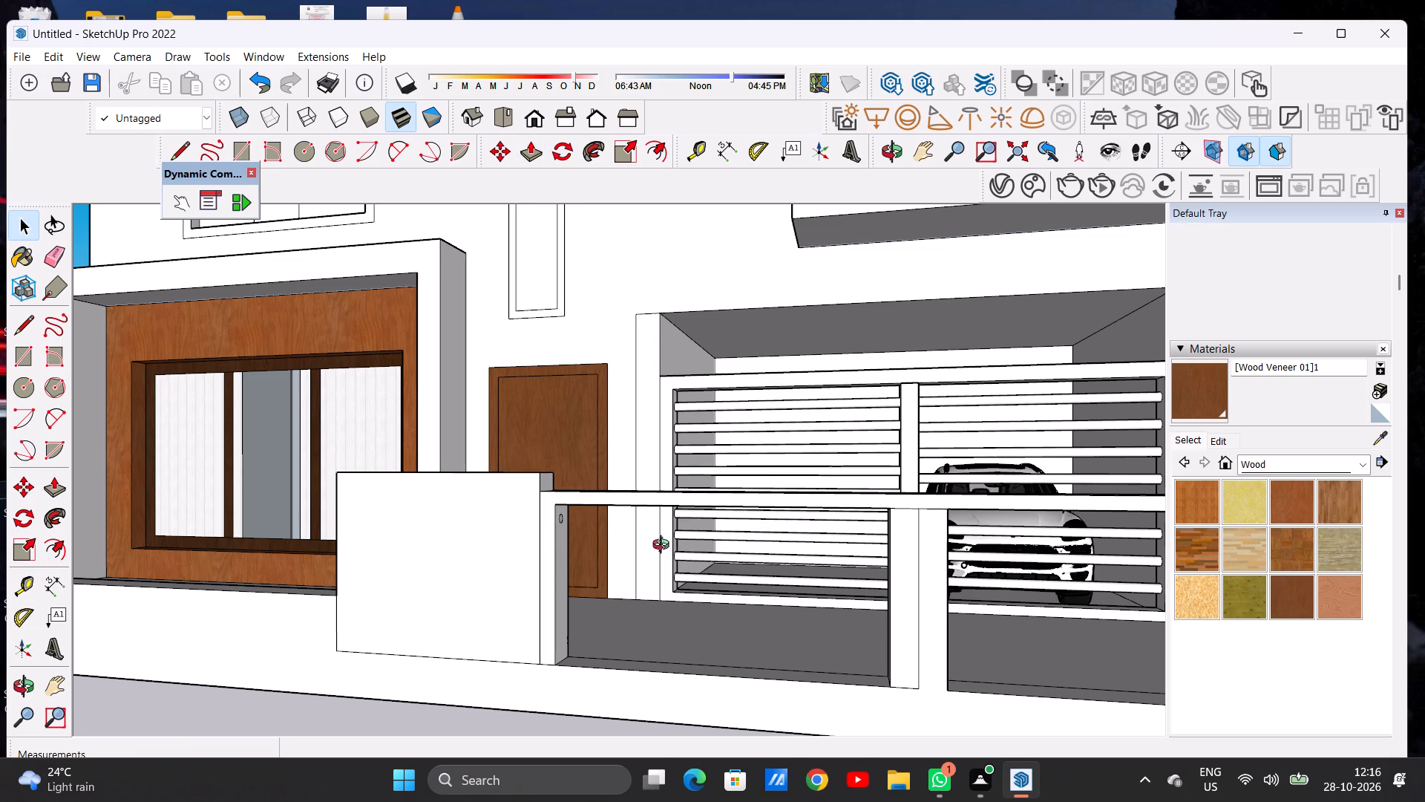
middle_click_drag(664, 547, 502, 541)
scroll(422, 521, "up", 10)
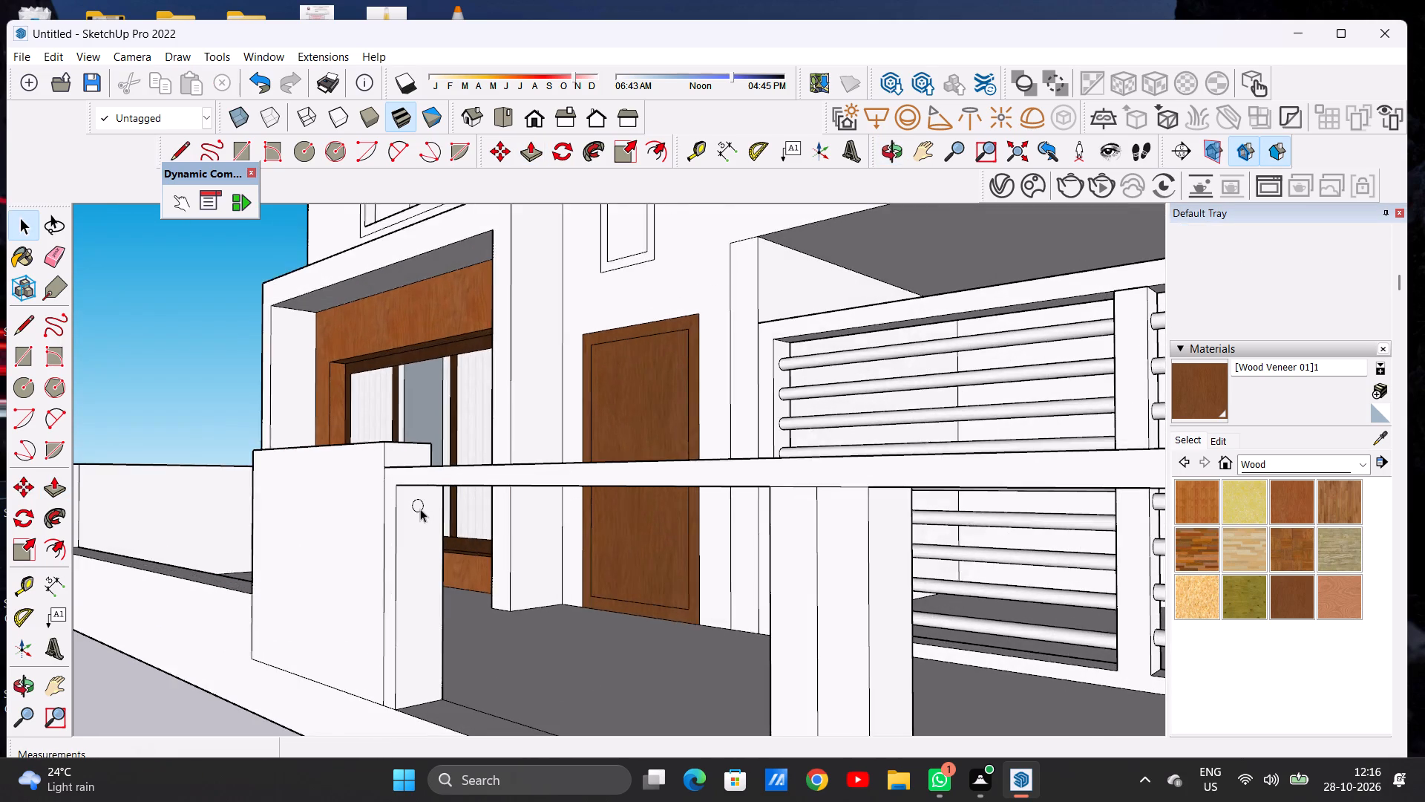
scroll(420, 509, "up", 4)
double_click(407, 498)
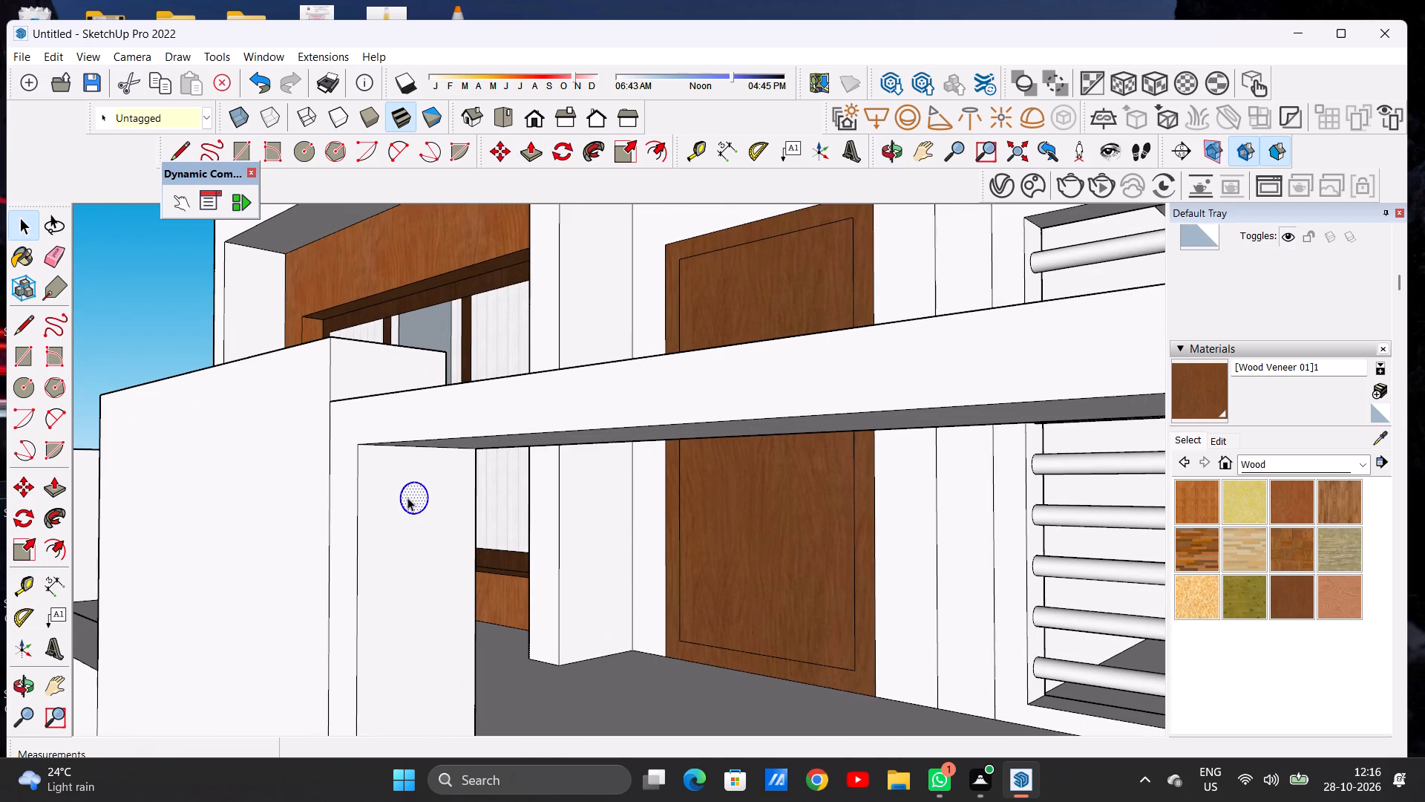
key("m")
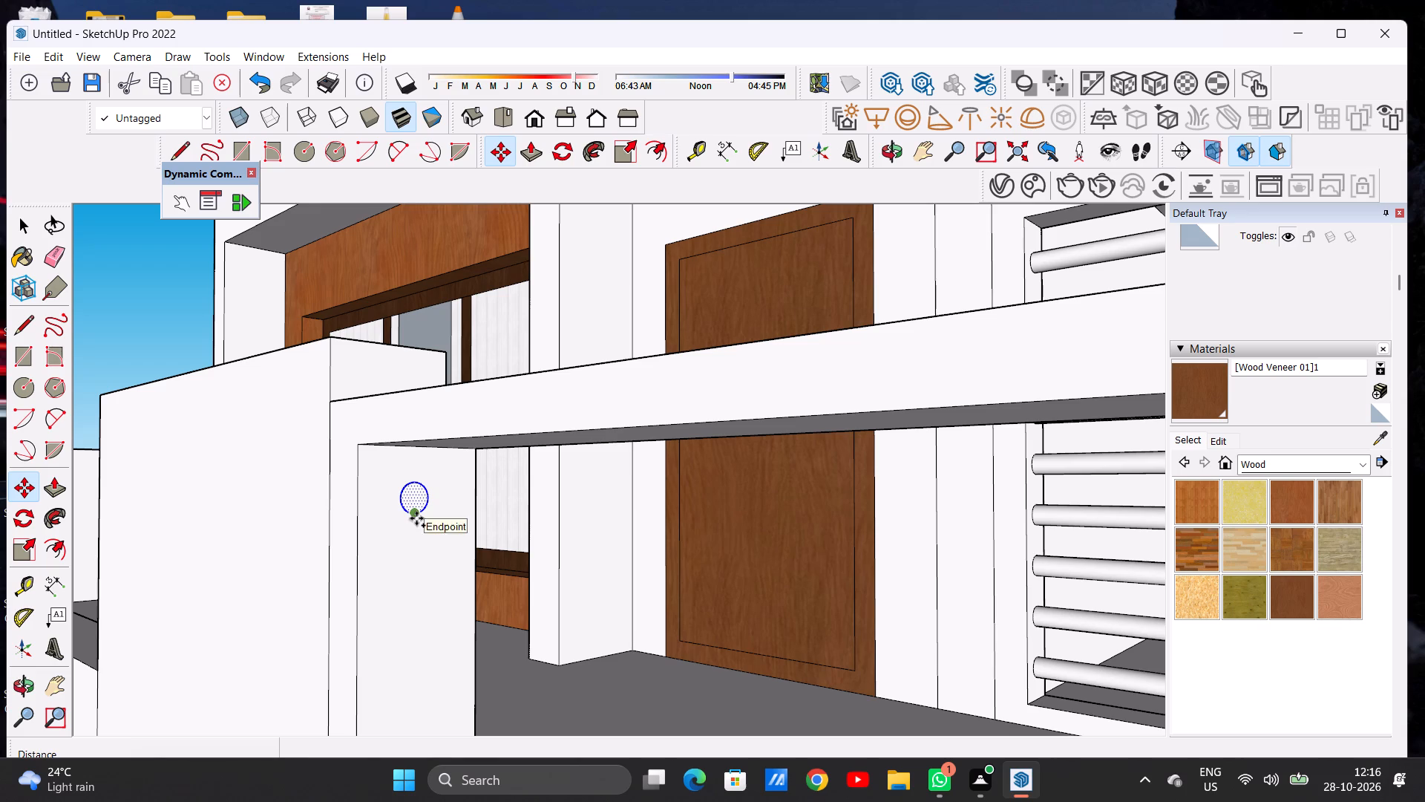
left_click(416, 518)
scroll(426, 509, "down", 11)
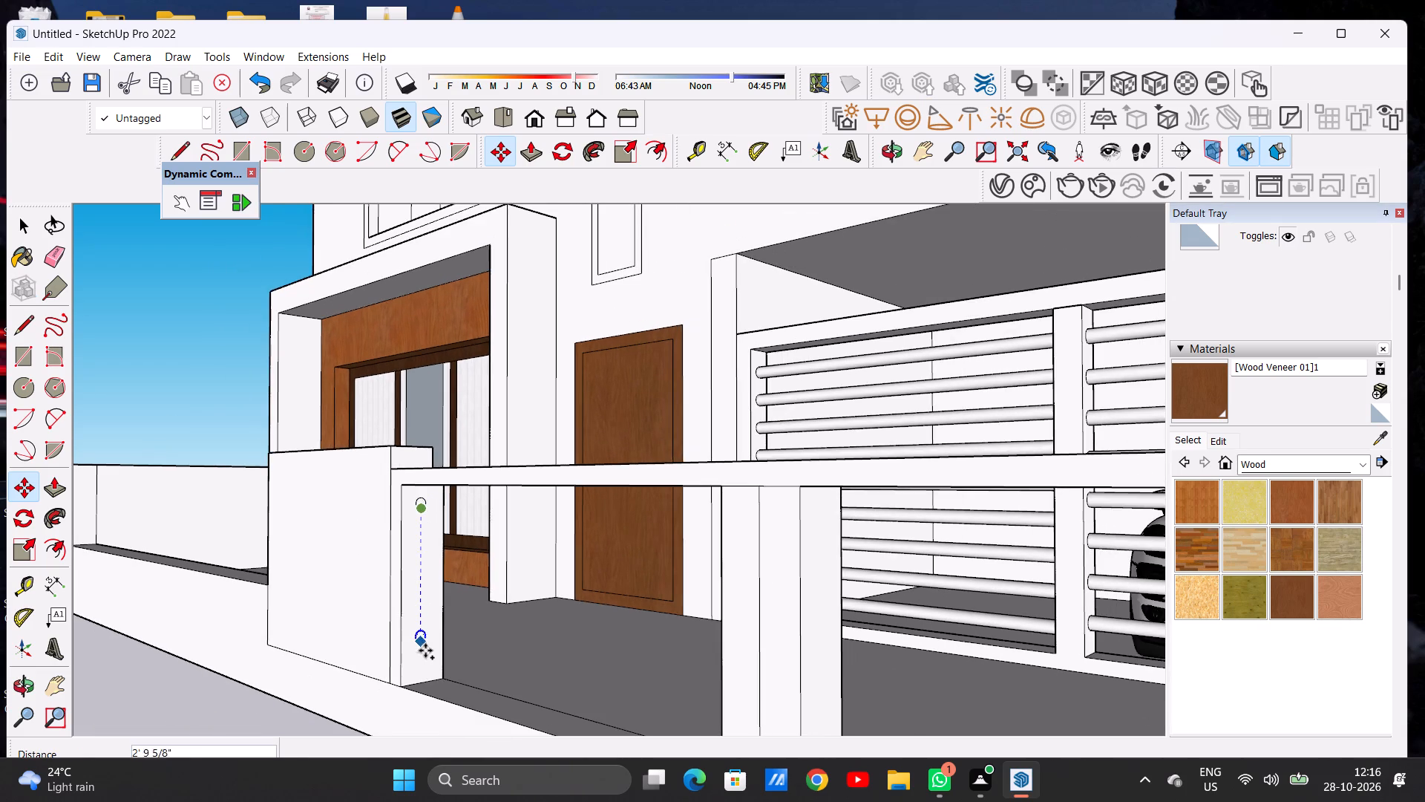
scroll(425, 652, "up", 9)
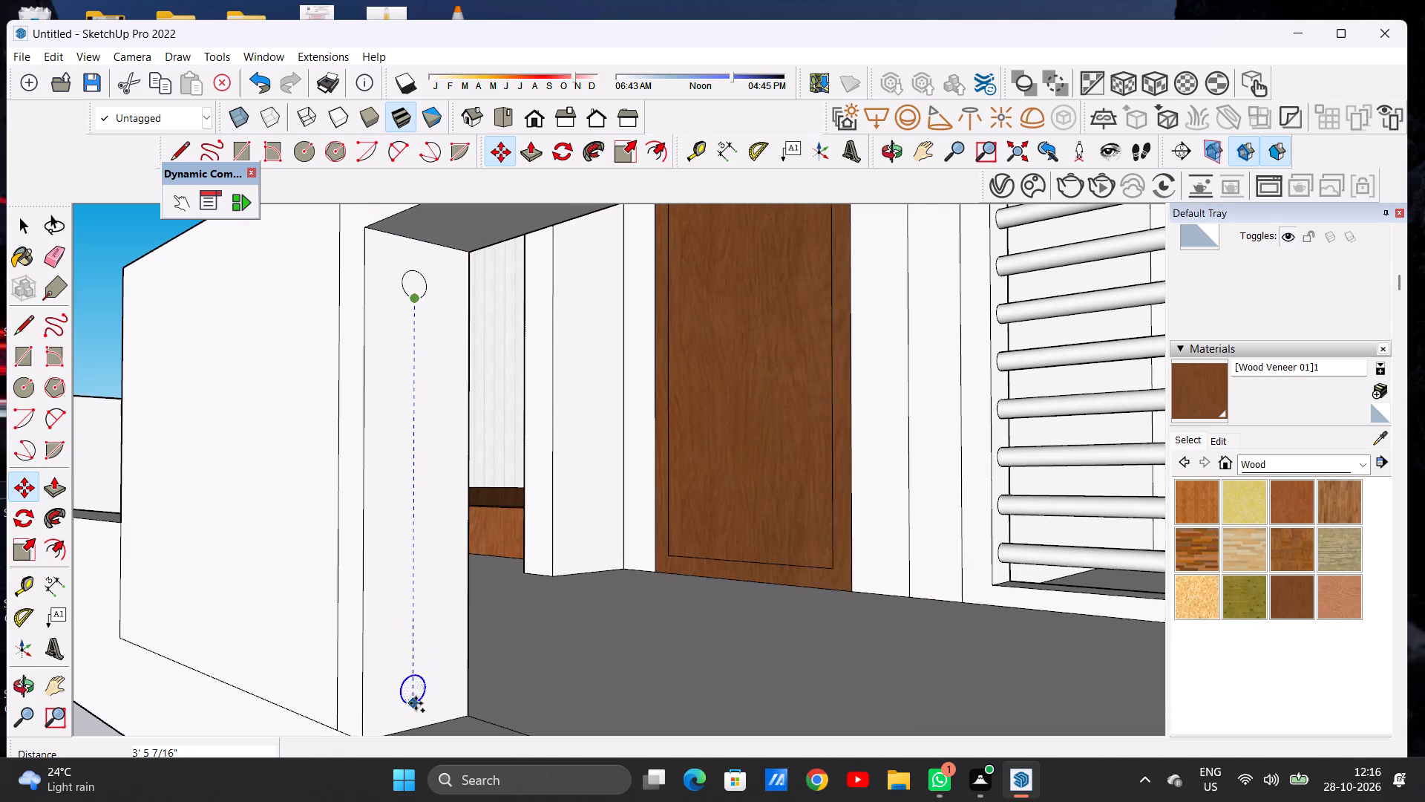
left_click(412, 704)
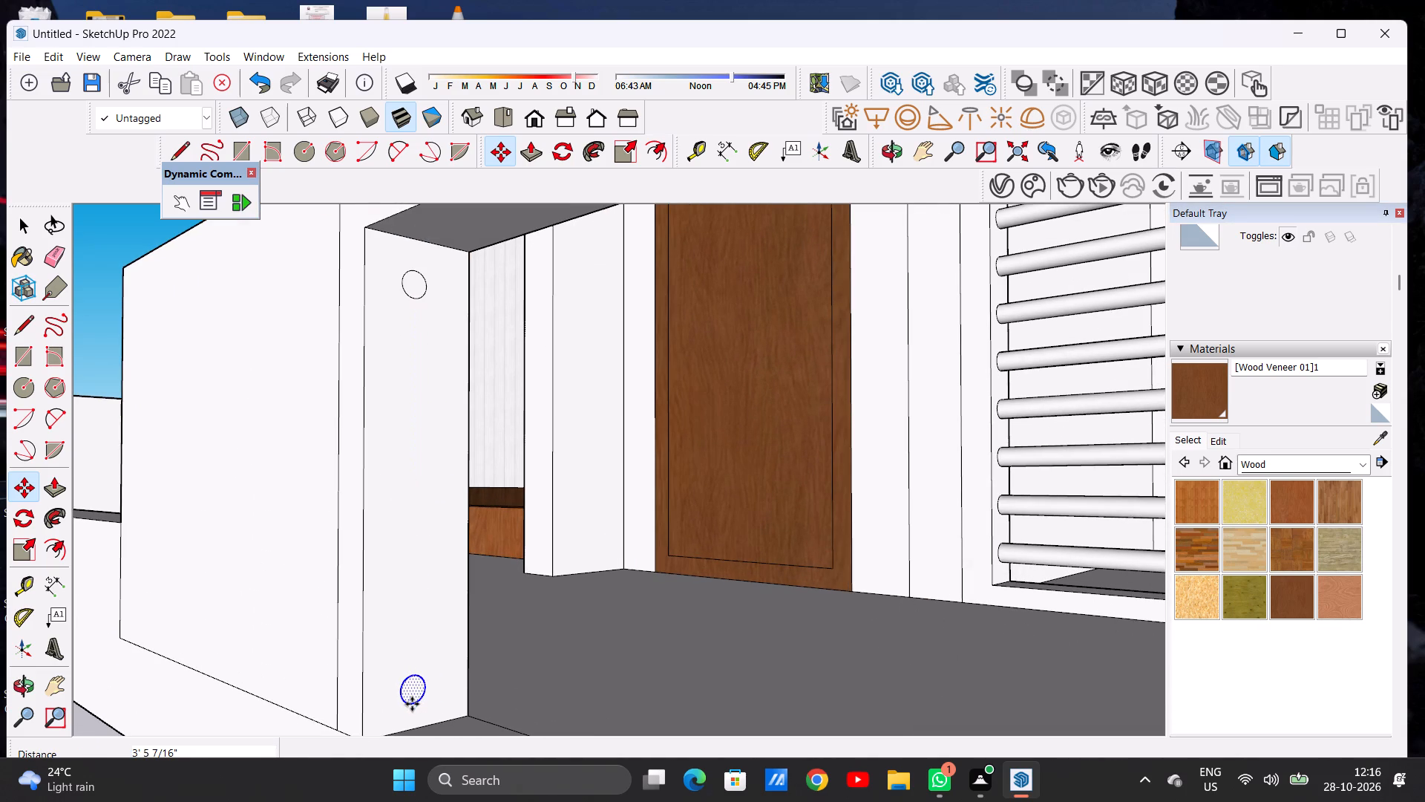
Copy the circle at six spaced heights between the top and foot circles on the middle-wall-side gate post's inner face.
left_click(412, 704)
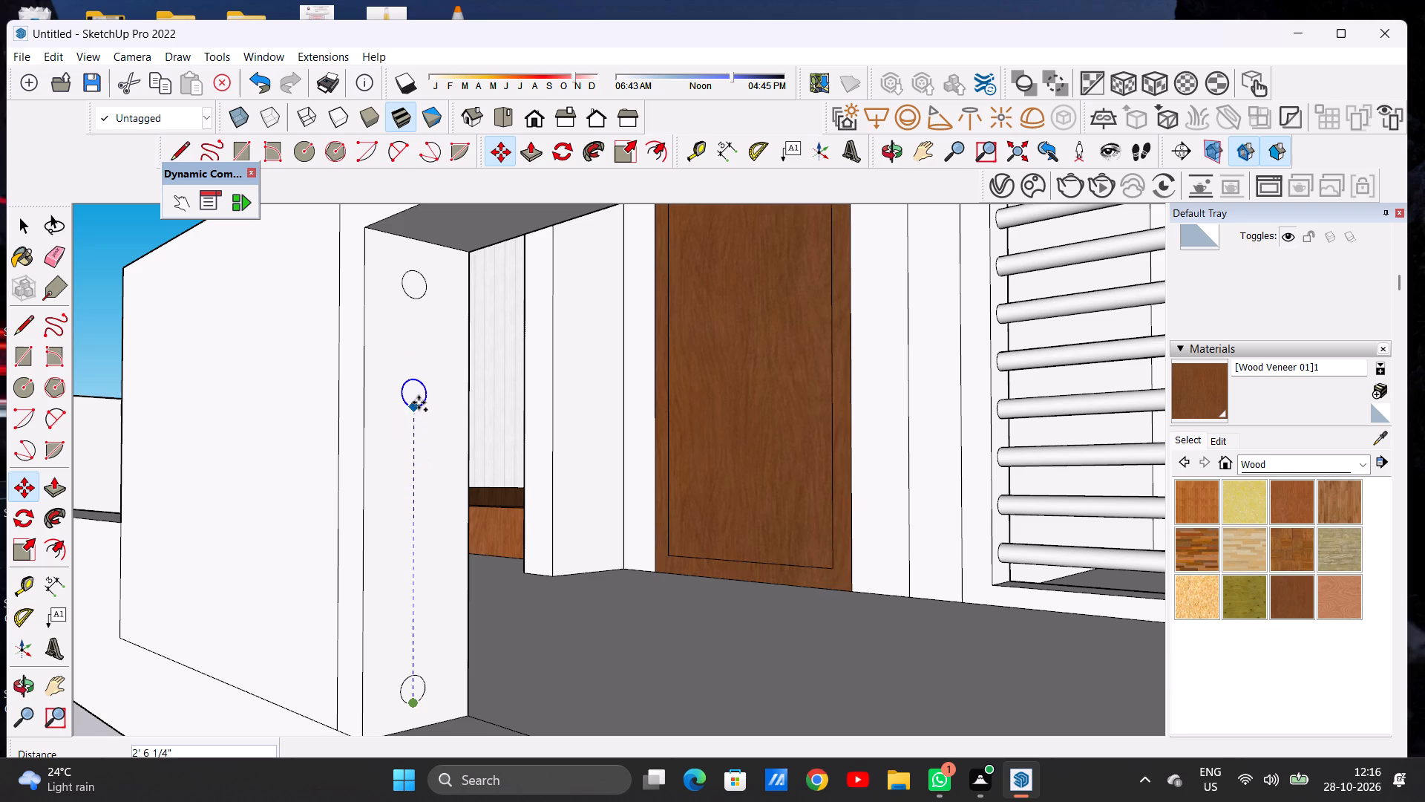
left_click(424, 351)
left_click(424, 351)
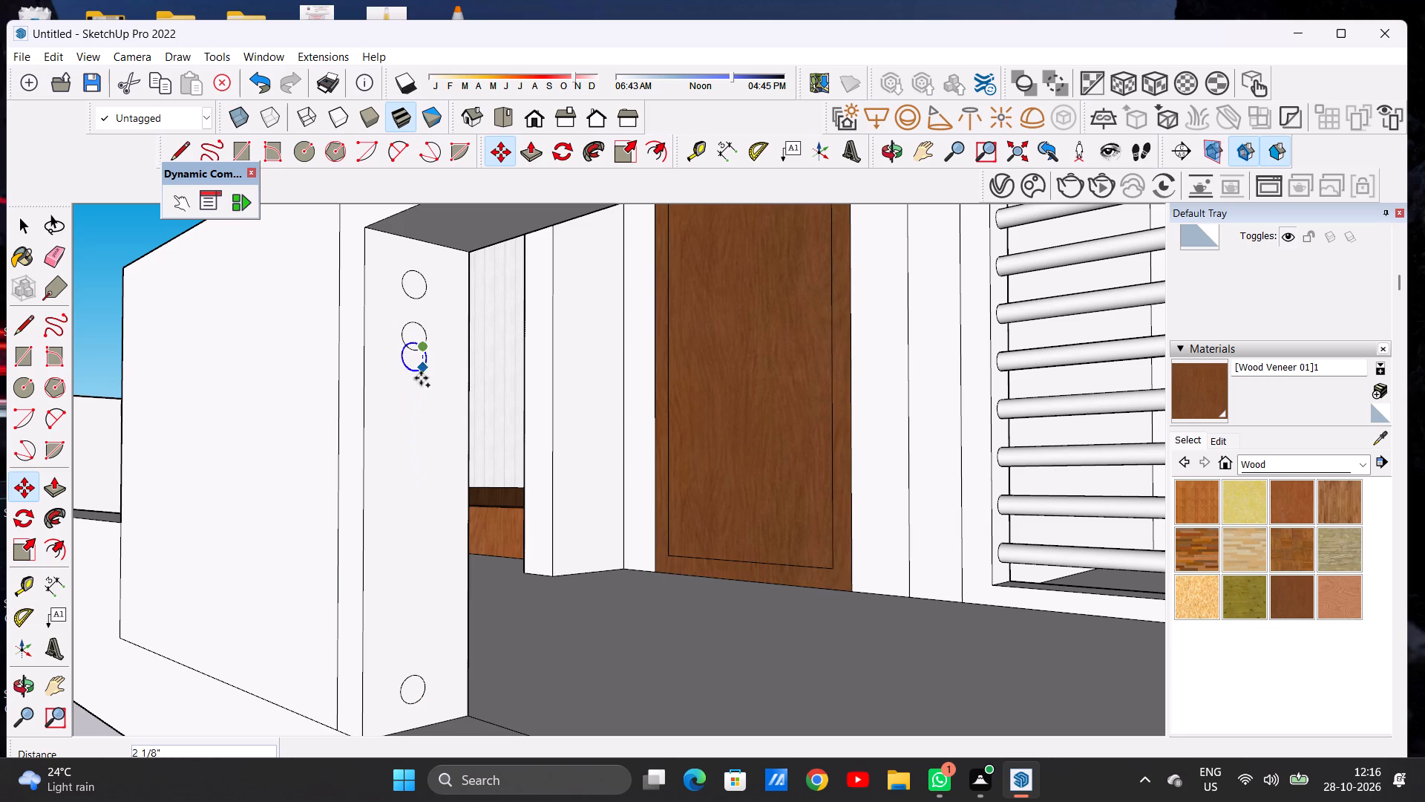
left_click(422, 644)
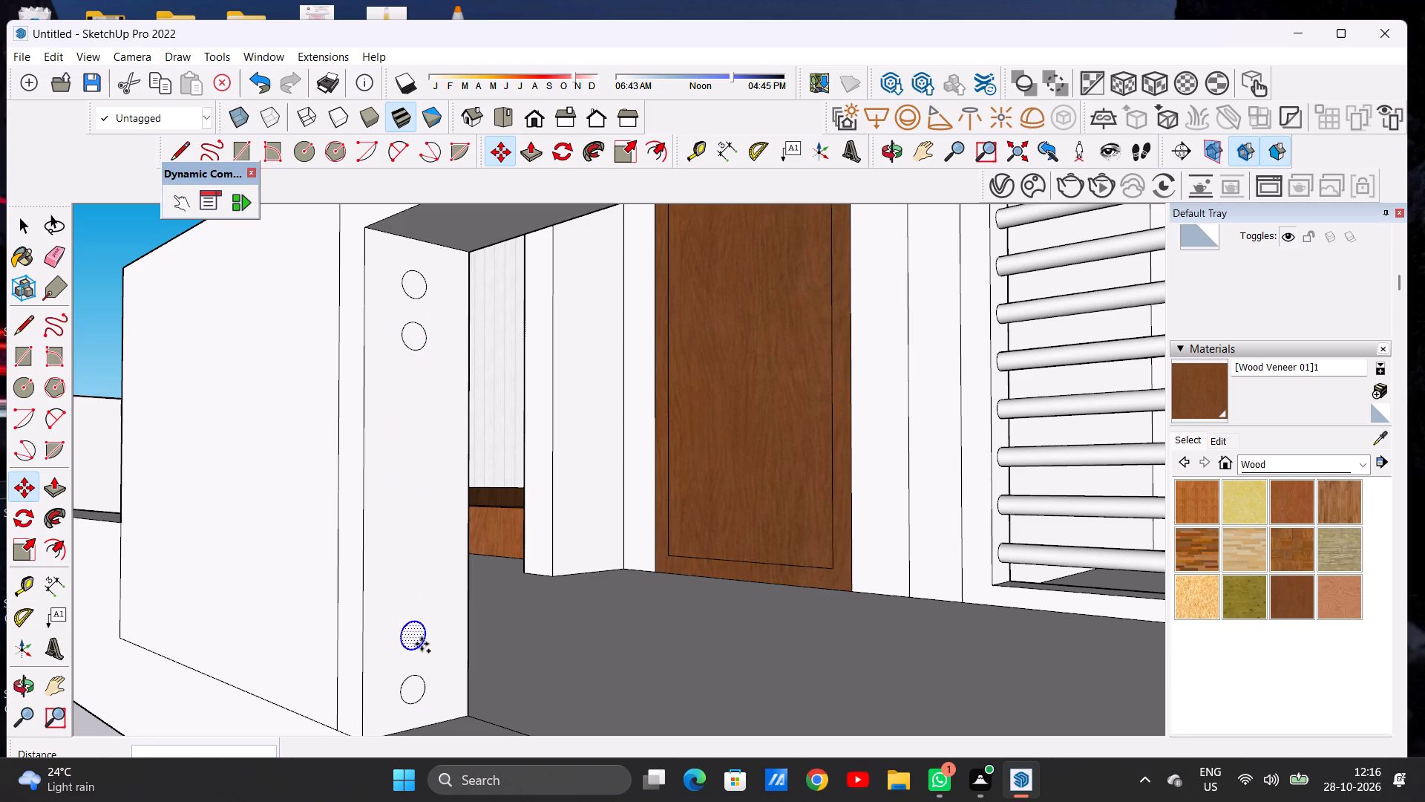
left_click(422, 644)
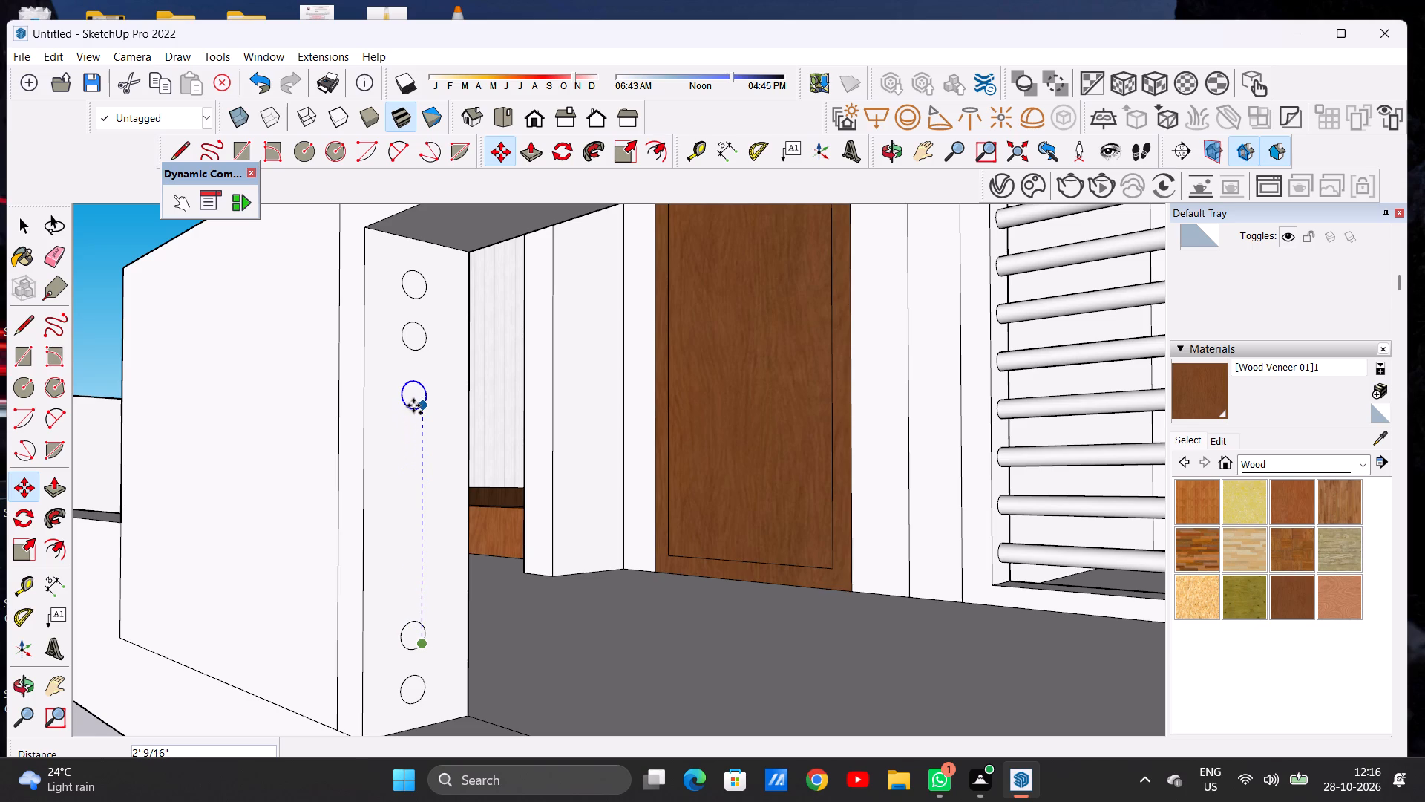
left_click(413, 403)
left_click(420, 408)
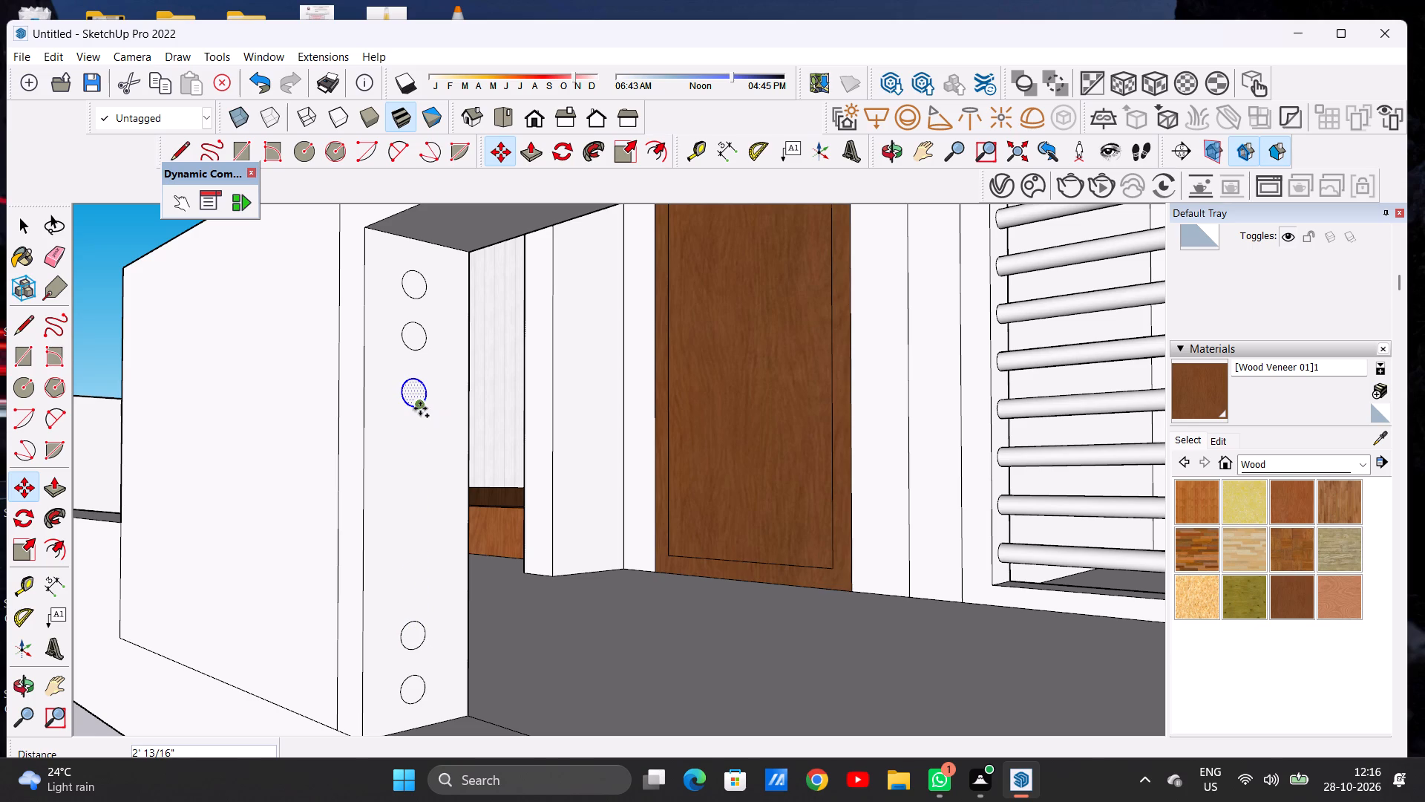
left_click(414, 593)
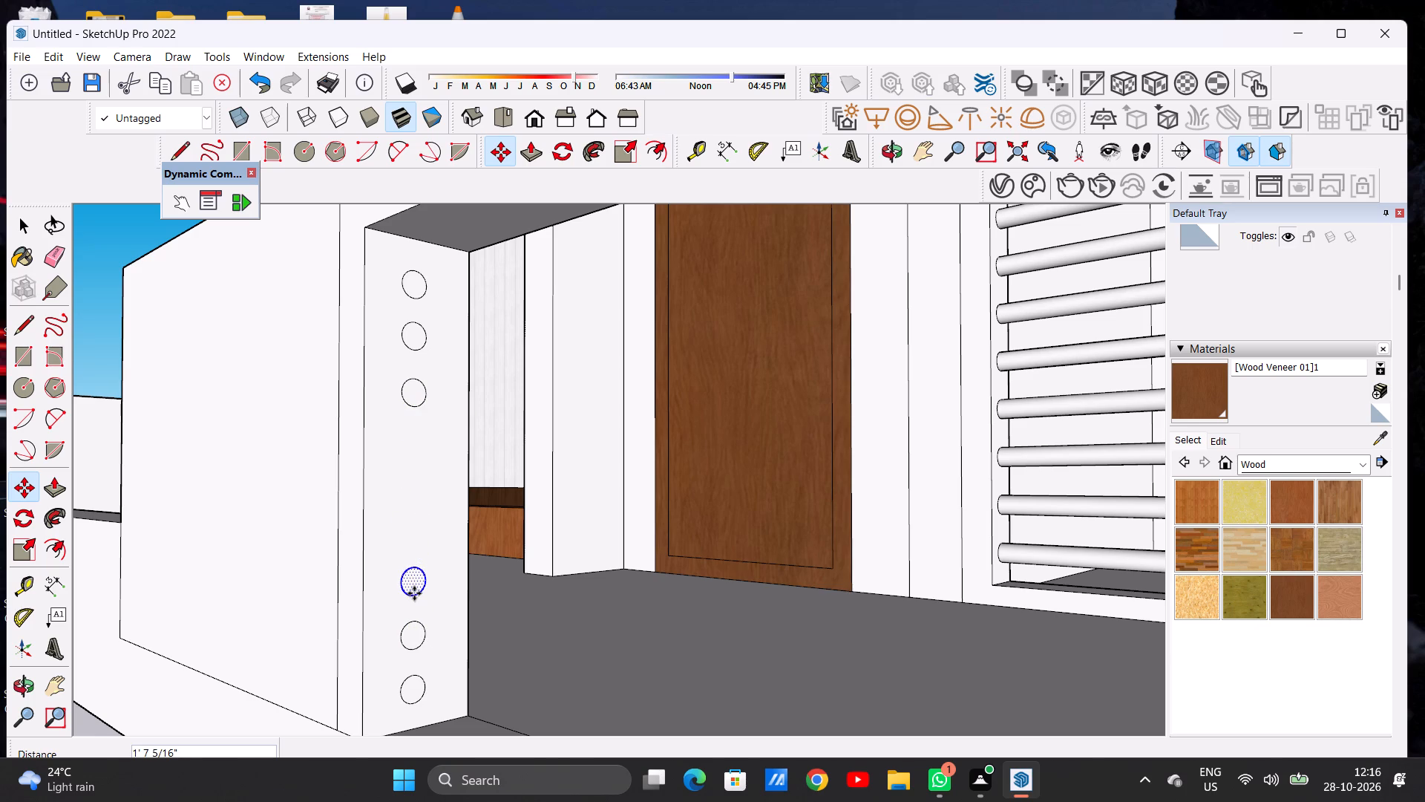
left_click(414, 593)
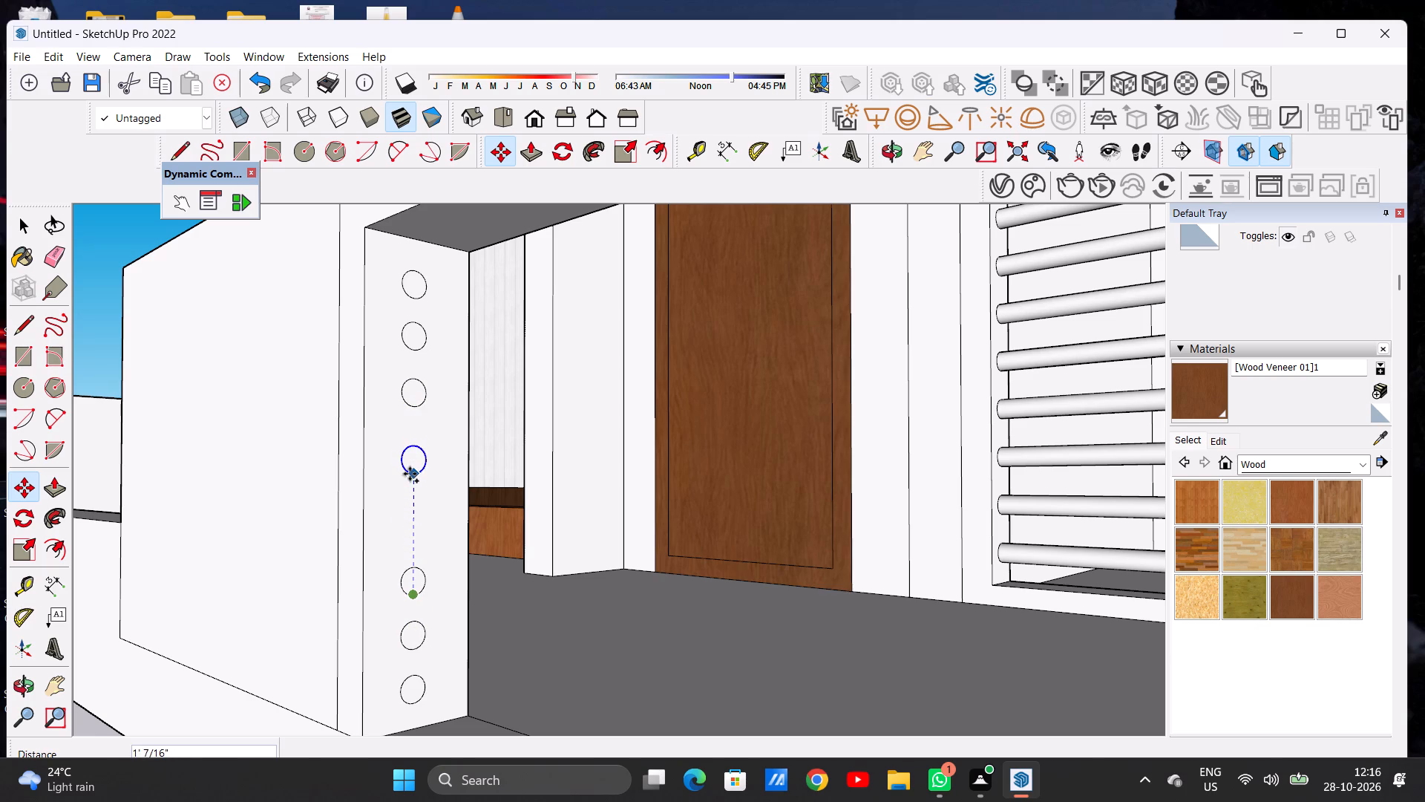
left_click(409, 467)
left_click(409, 467)
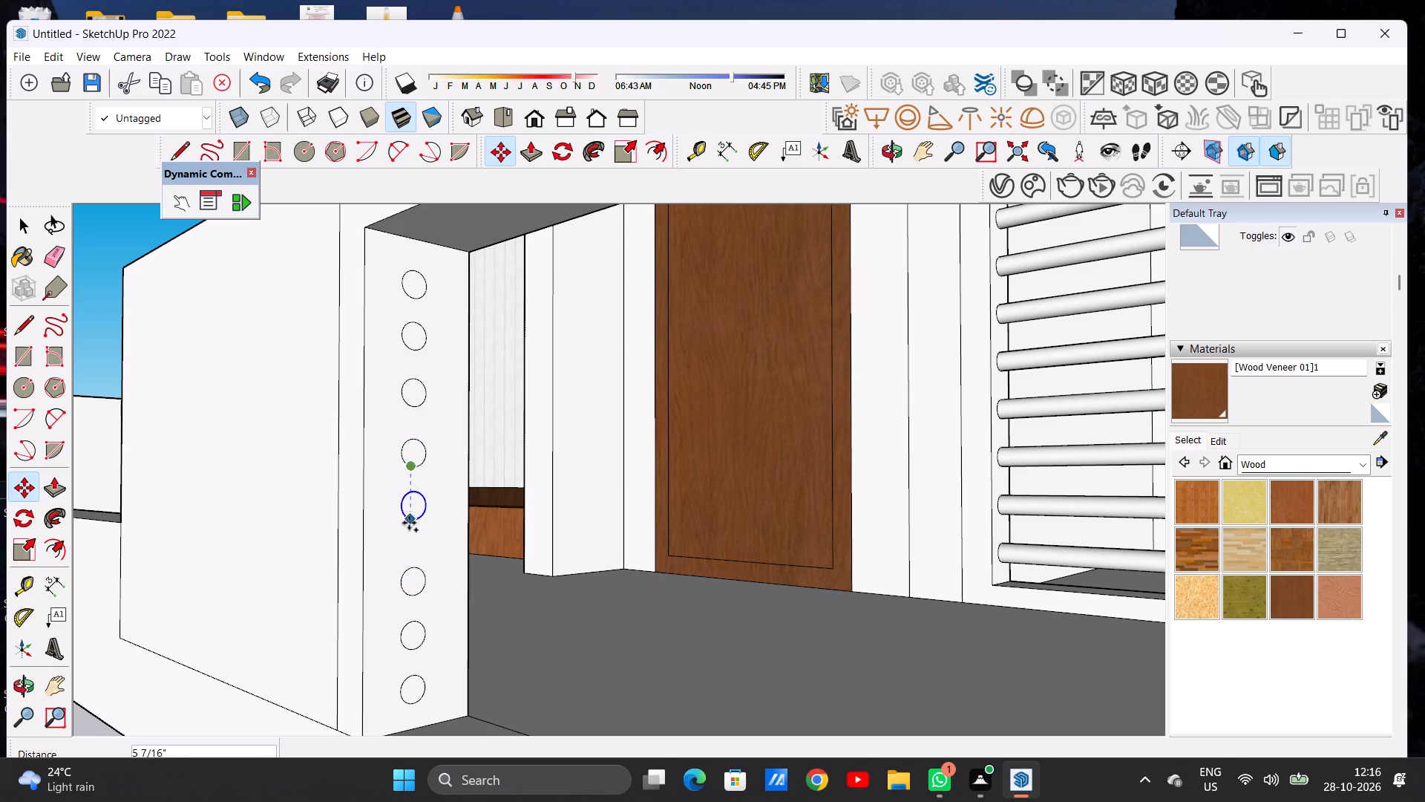
left_click(409, 532)
key("space")
Copy the fifth circle from the top about 17' 5 1/8" across both gate bays onto the far gate post's inner face.
scroll(442, 513, "down", 9)
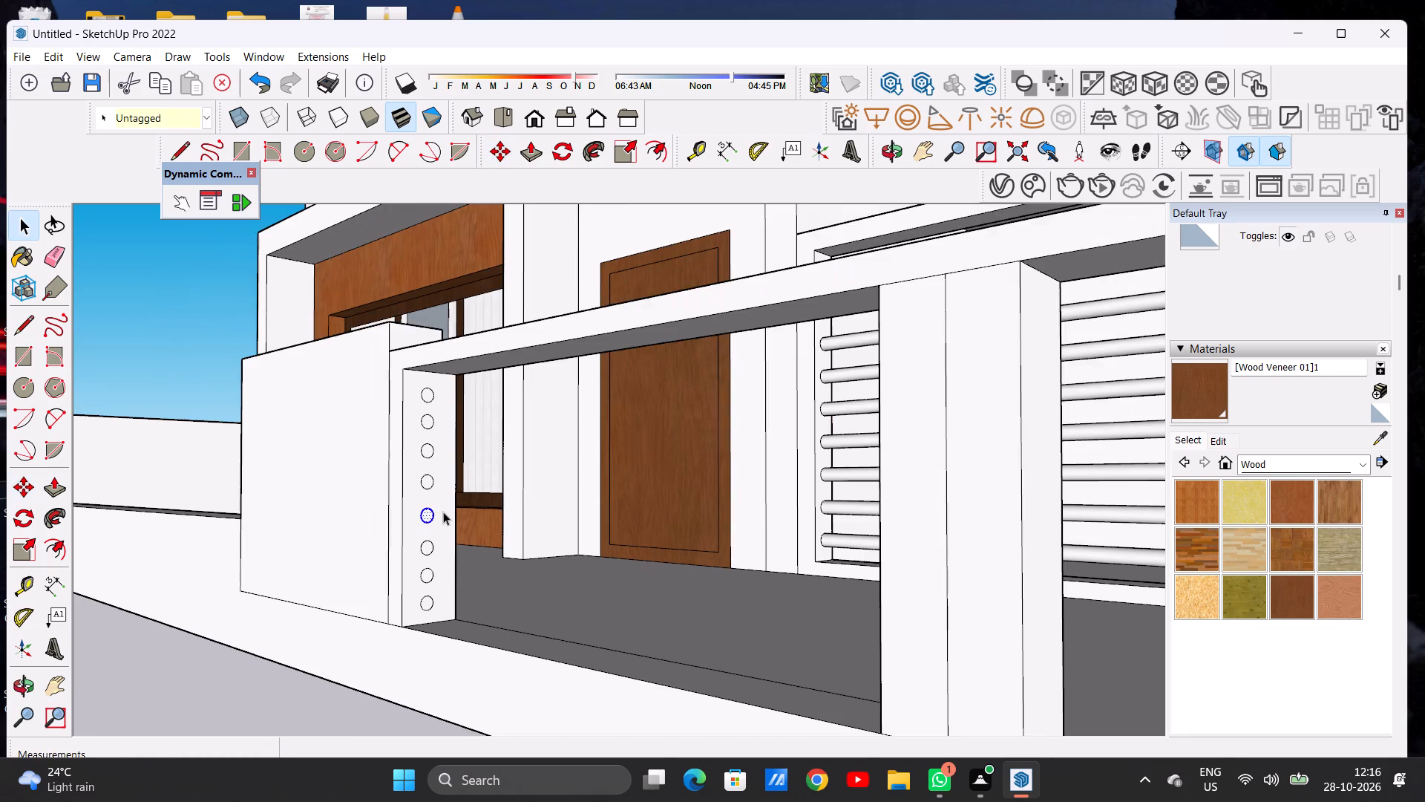
scroll(446, 484, "down", 2)
middle_click_drag(387, 547, 529, 573)
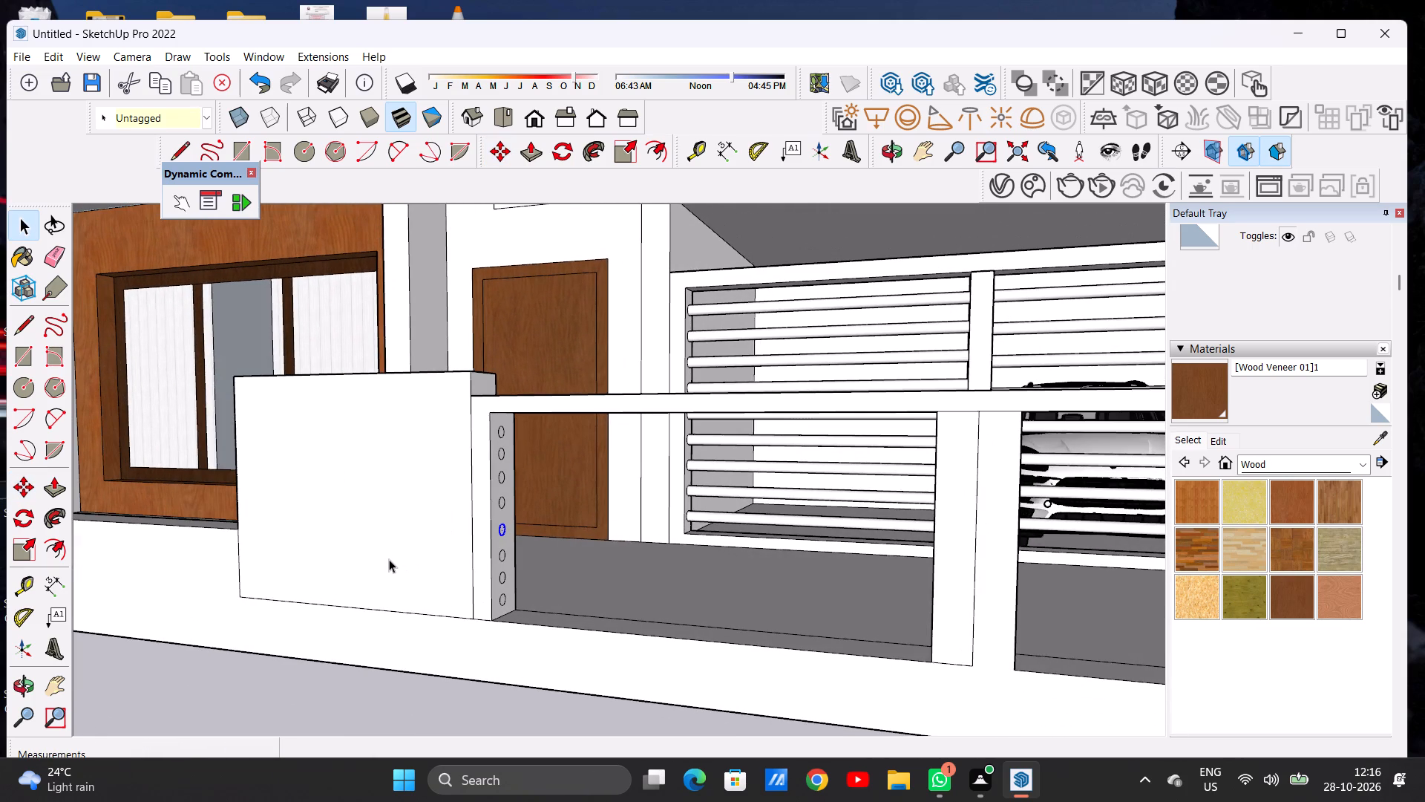
scroll(368, 536, "down", 8)
middle_click_drag(370, 550, 554, 551)
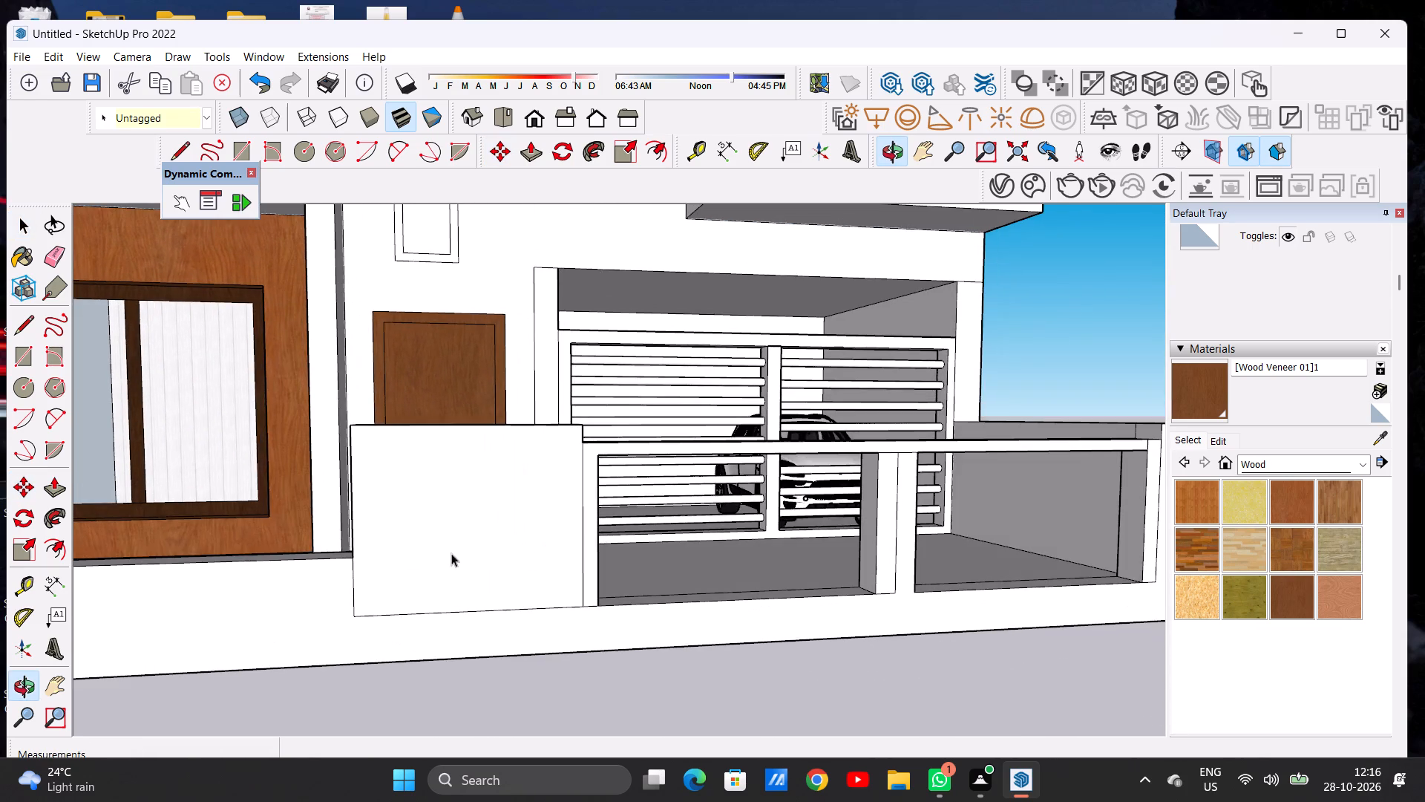
scroll(248, 521, "down", 7)
scroll(569, 521, "up", 6)
middle_click_drag(522, 531, 445, 526)
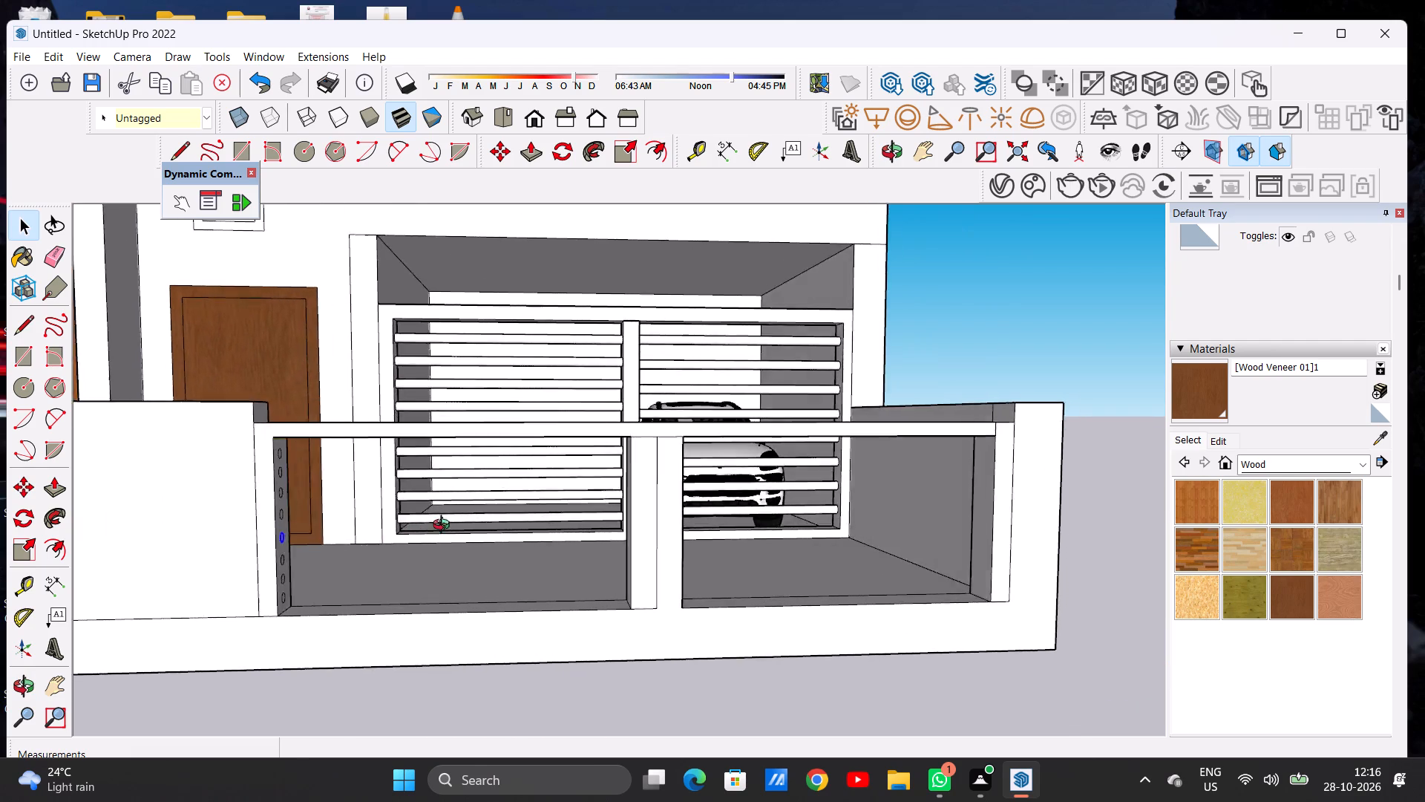
middle_click_drag(445, 526, 388, 548)
key("m")
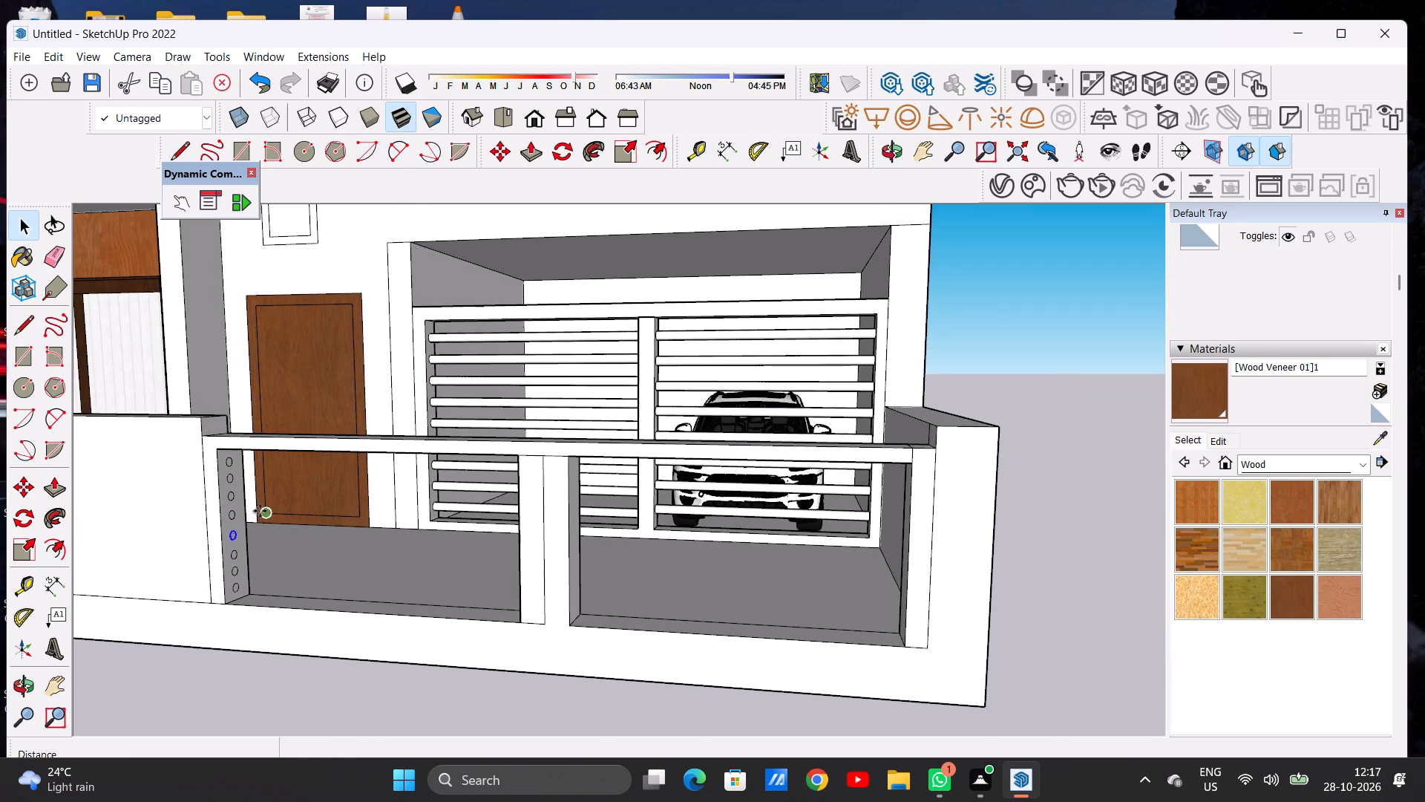
scroll(255, 518, "up", 4)
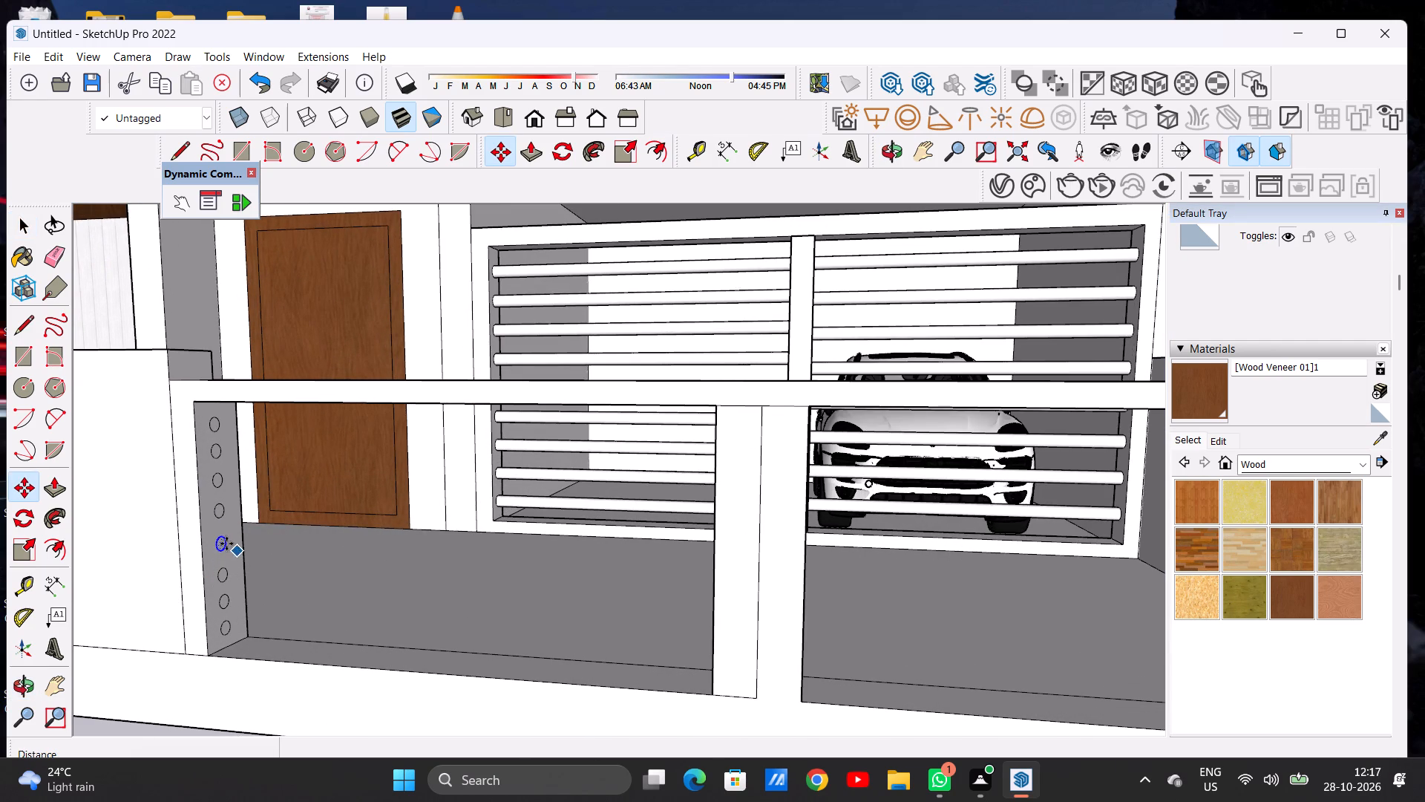
scroll(231, 550, "up", 4)
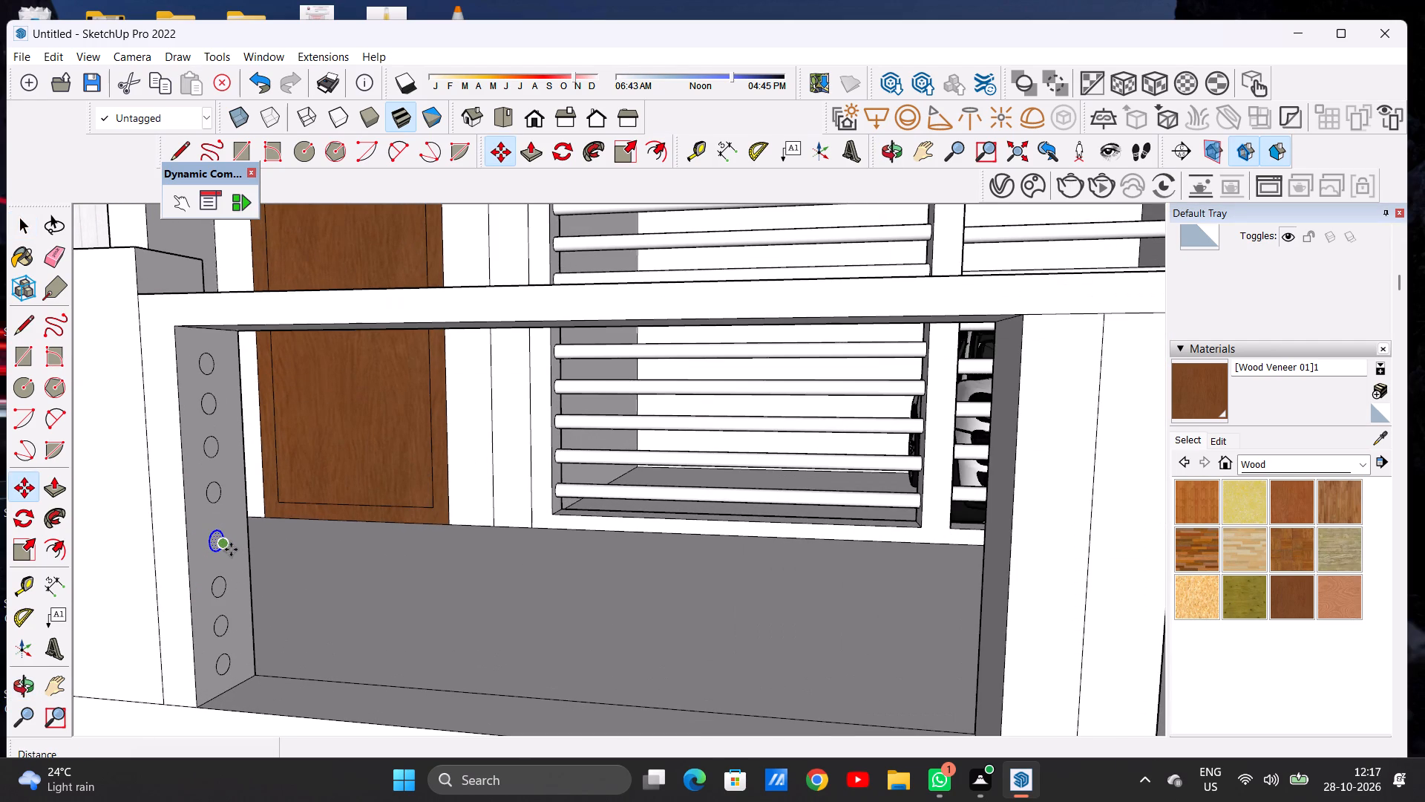
left_click(231, 550)
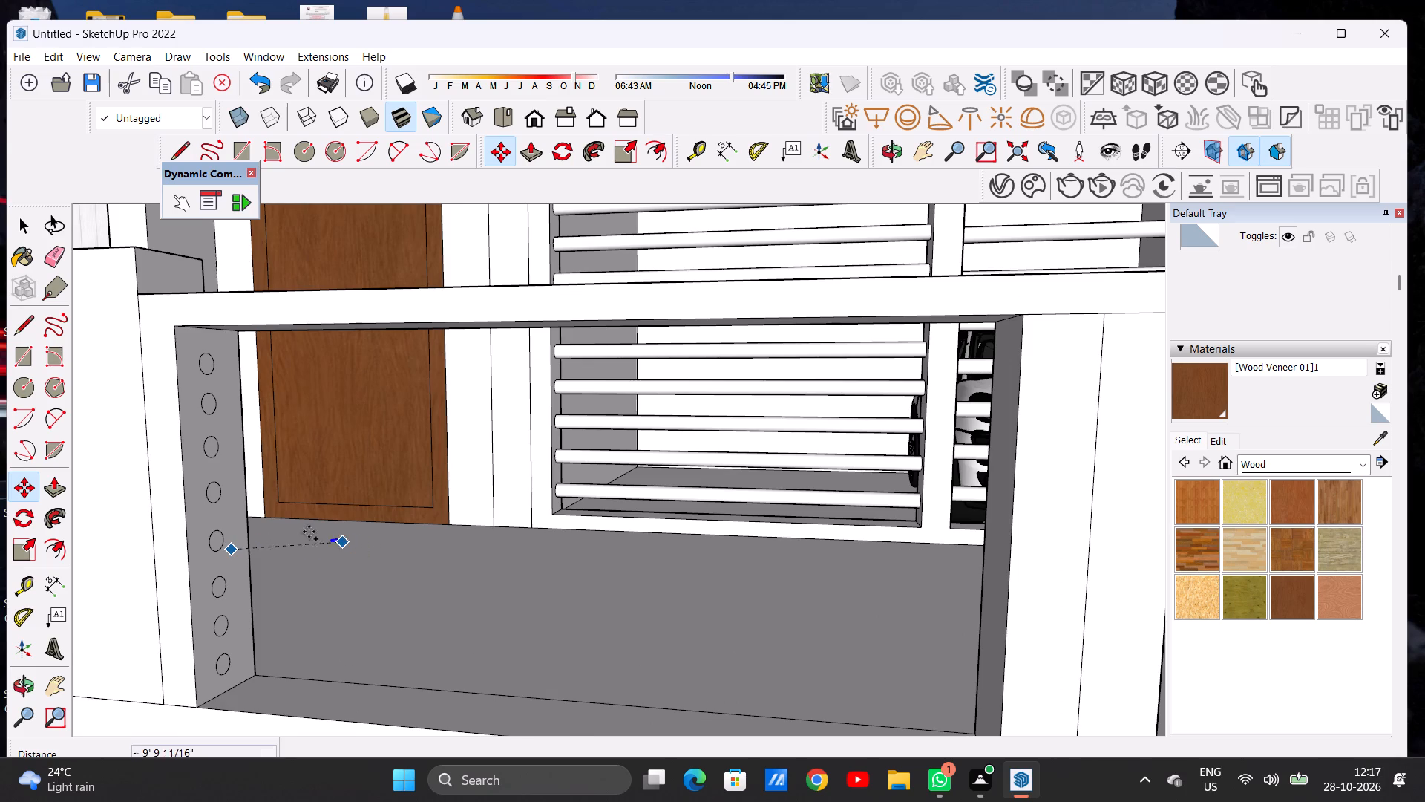
scroll(302, 529, "down", 12)
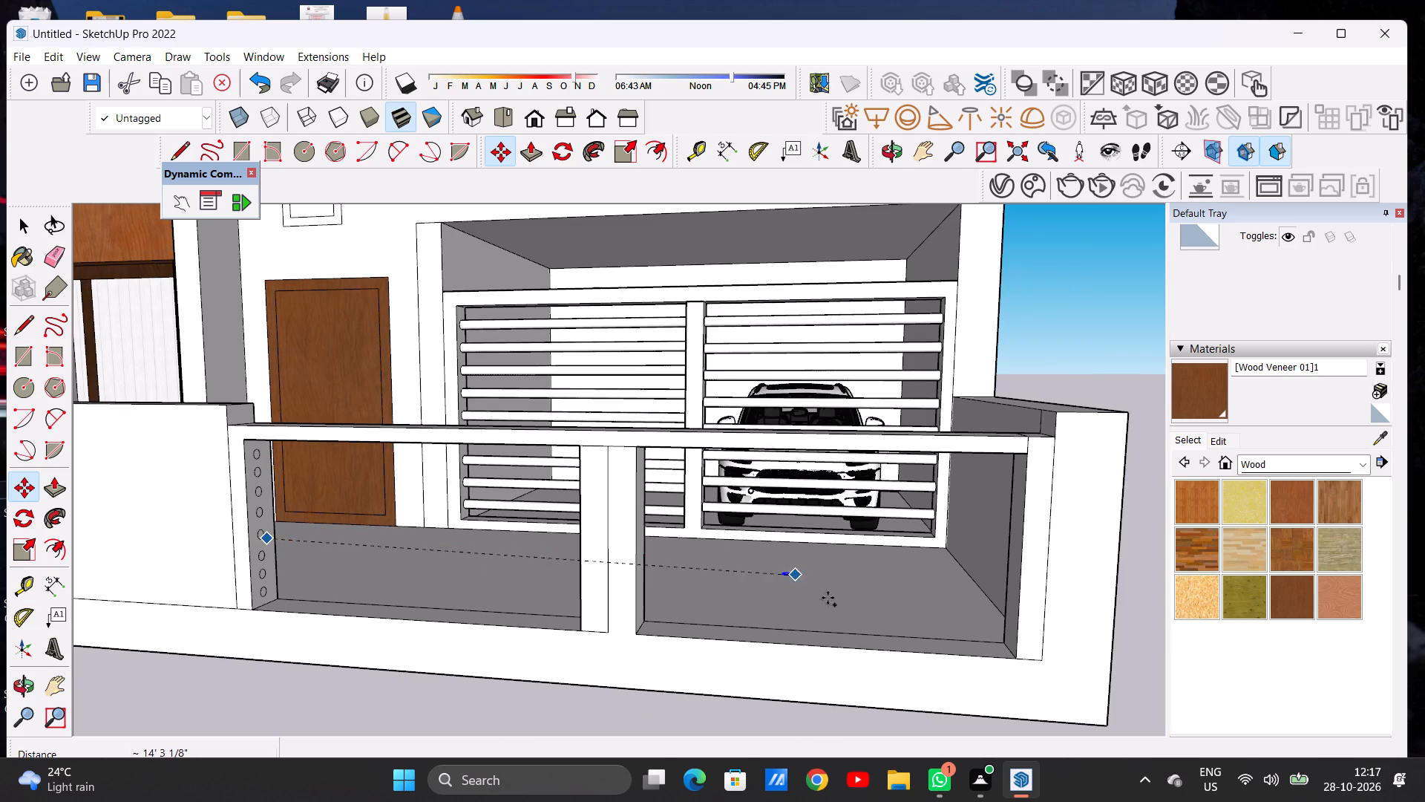
scroll(1006, 564, "up", 3)
scroll(1006, 564, "down", 1)
scroll(1006, 564, "up", 7)
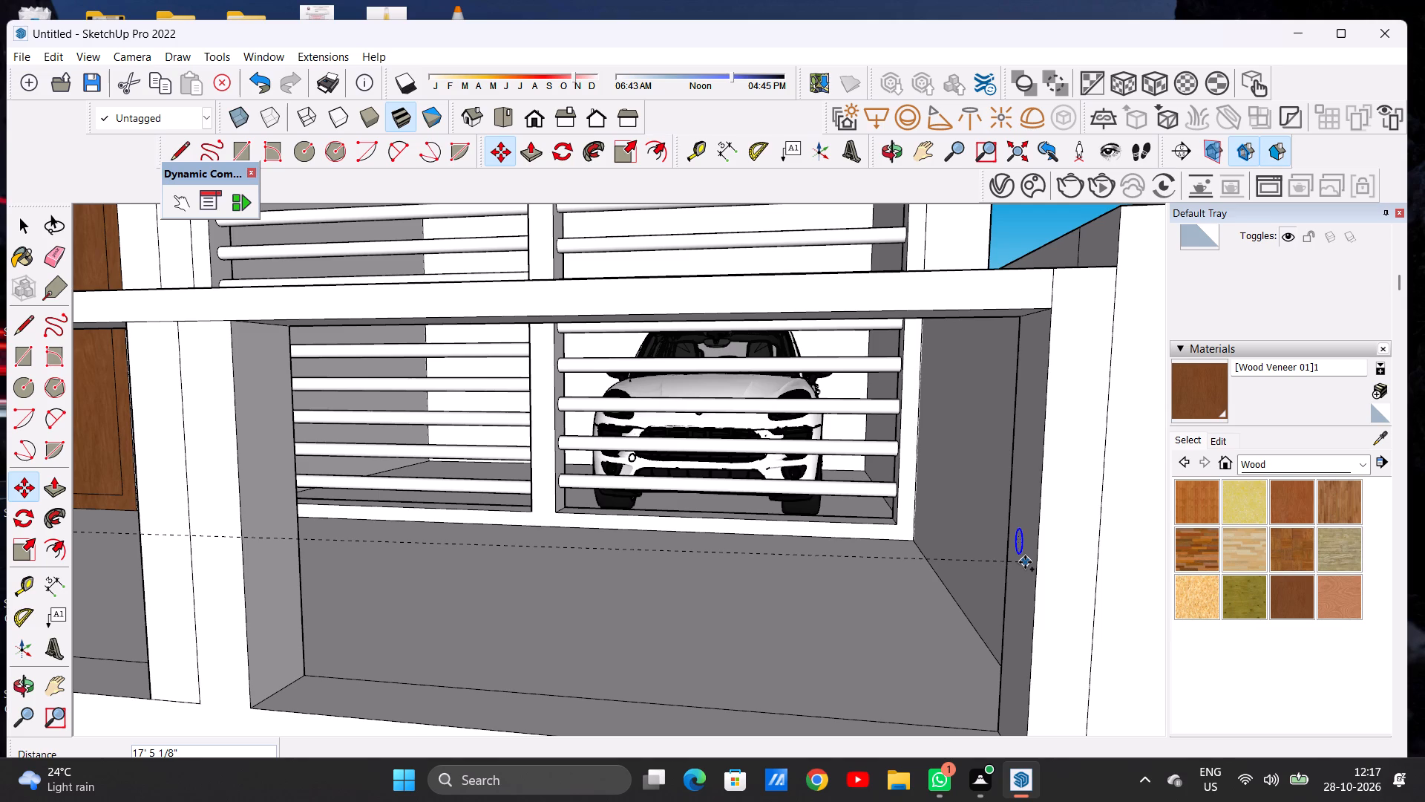
left_click(1025, 562)
key("space")
Shift the copied circle slightly towards the front edge on the far gate post's inner face.
scroll(932, 537, "down", 11)
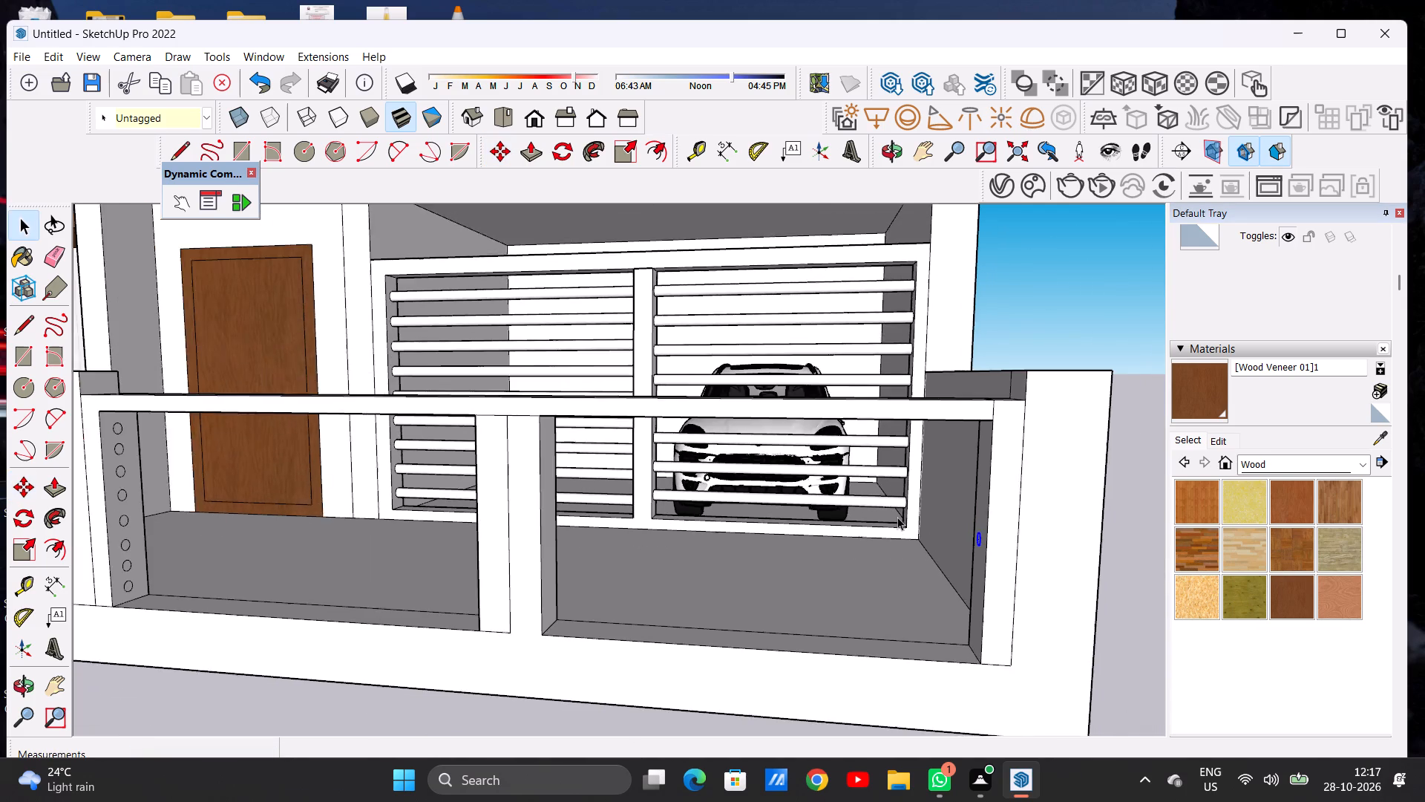
scroll(897, 517, "down", 3)
middle_click_drag(733, 557, 899, 576)
scroll(980, 515, "up", 4)
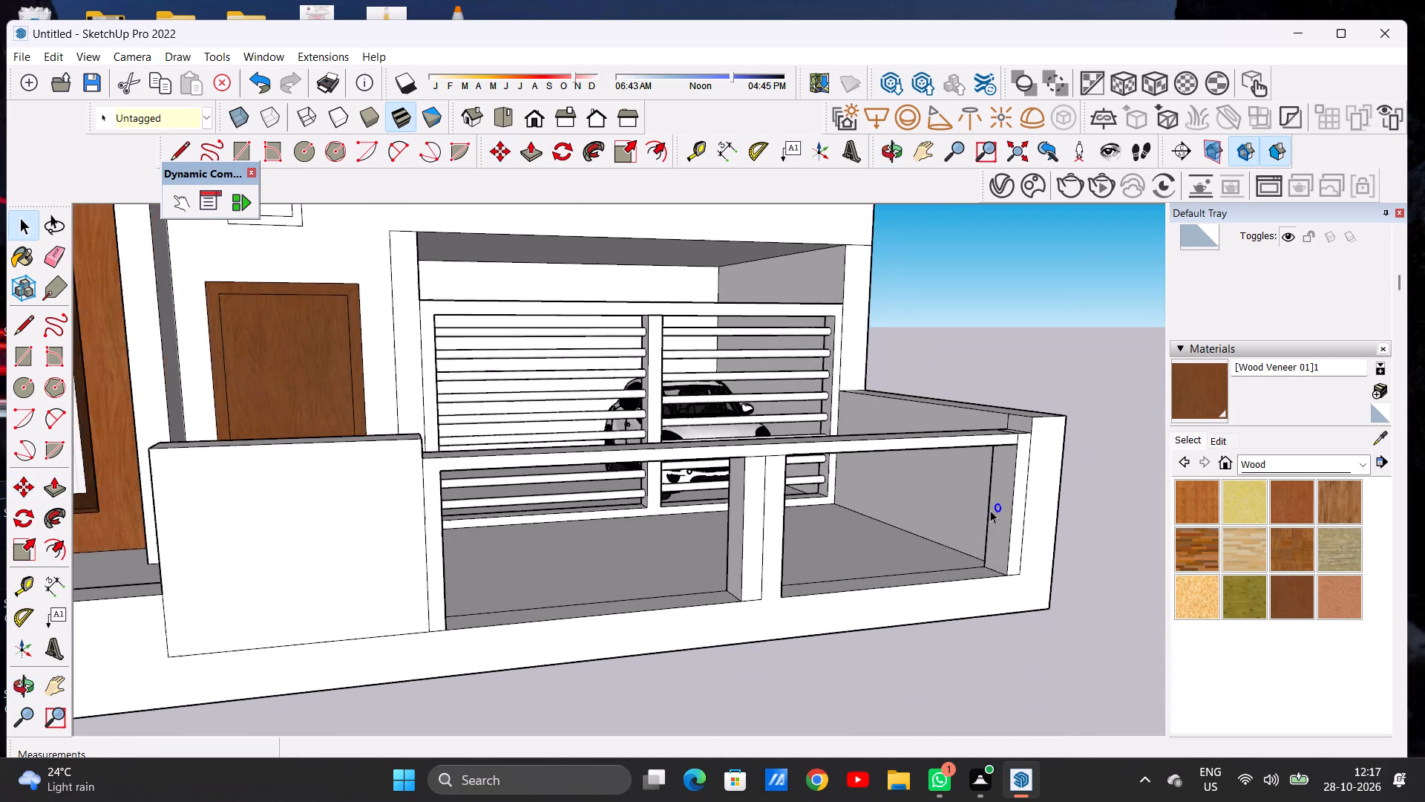
scroll(990, 510, "up", 3)
scroll(990, 510, "down", 1)
left_click(1080, 509)
middle_click_drag(966, 529, 1012, 525)
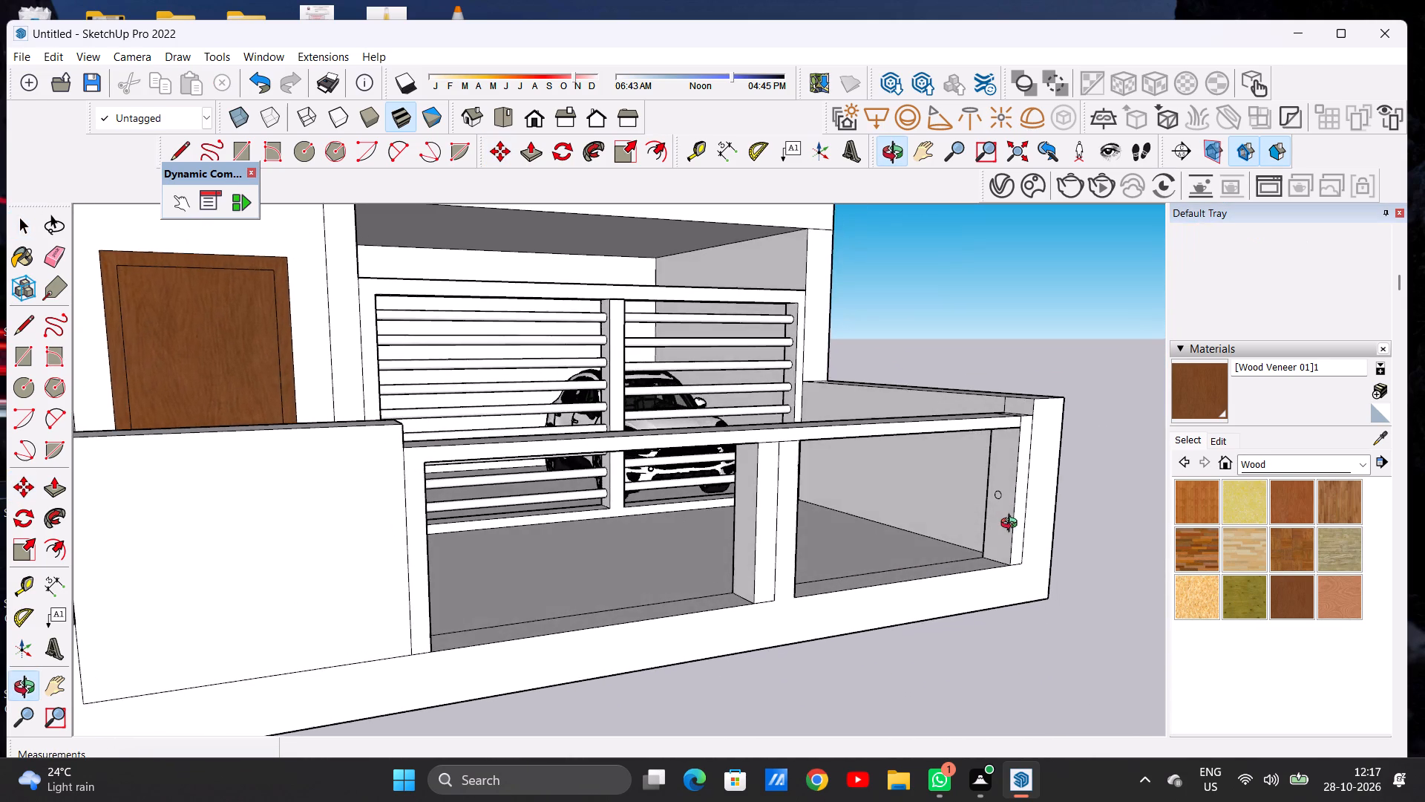
middle_click_drag(1012, 525, 556, 547)
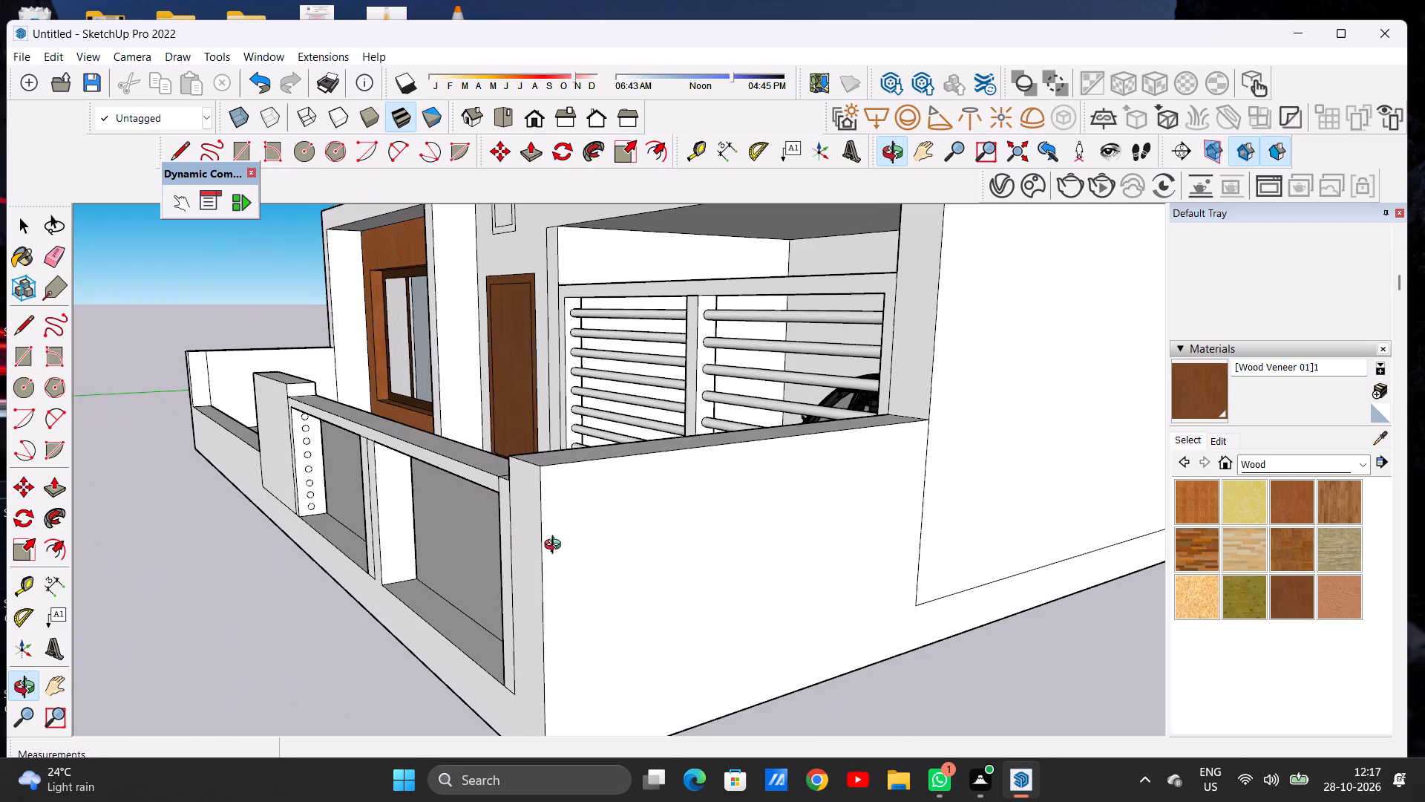
middle_click_drag(556, 547, 1042, 526)
scroll(997, 493, "up", 11)
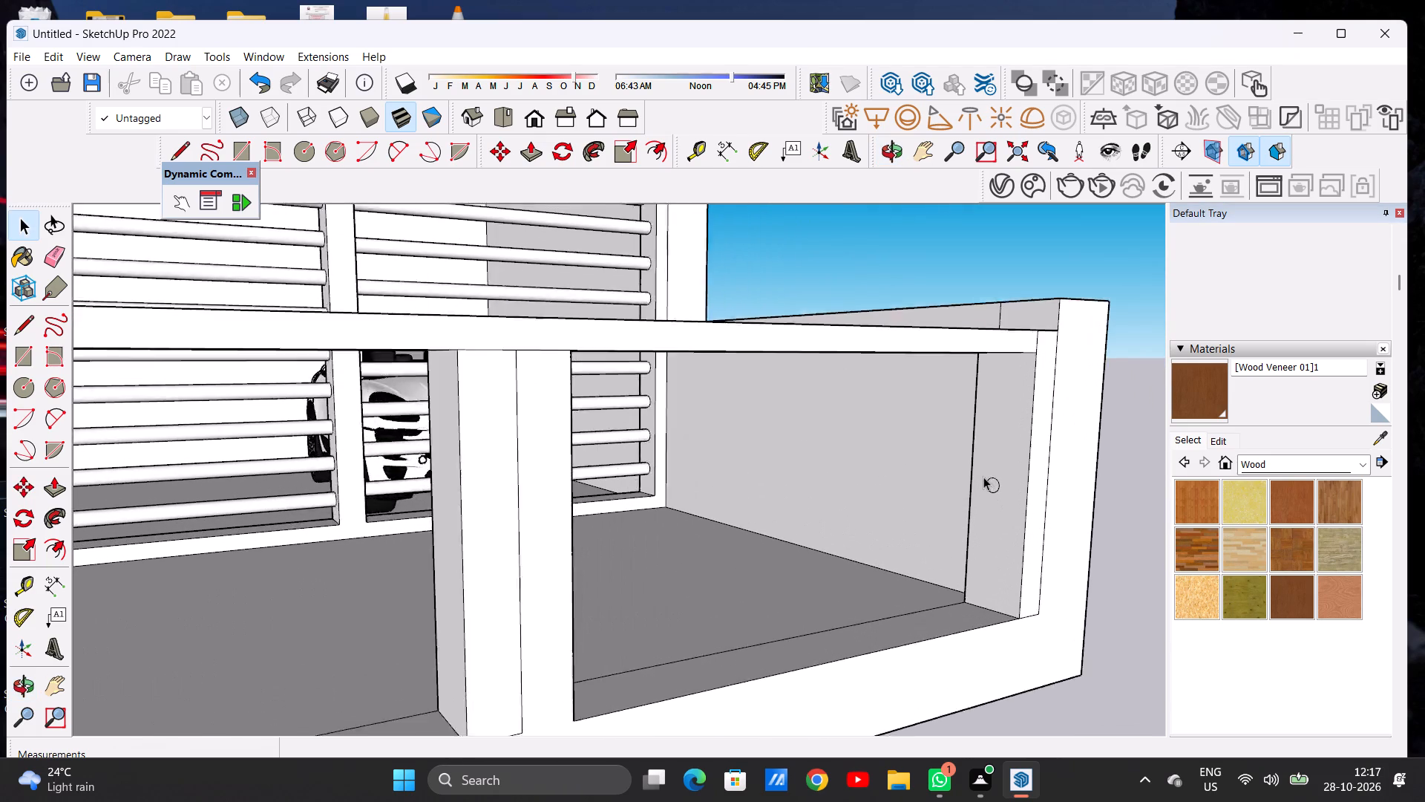
scroll(983, 477, "up", 1)
middle_click_drag(952, 489, 990, 495)
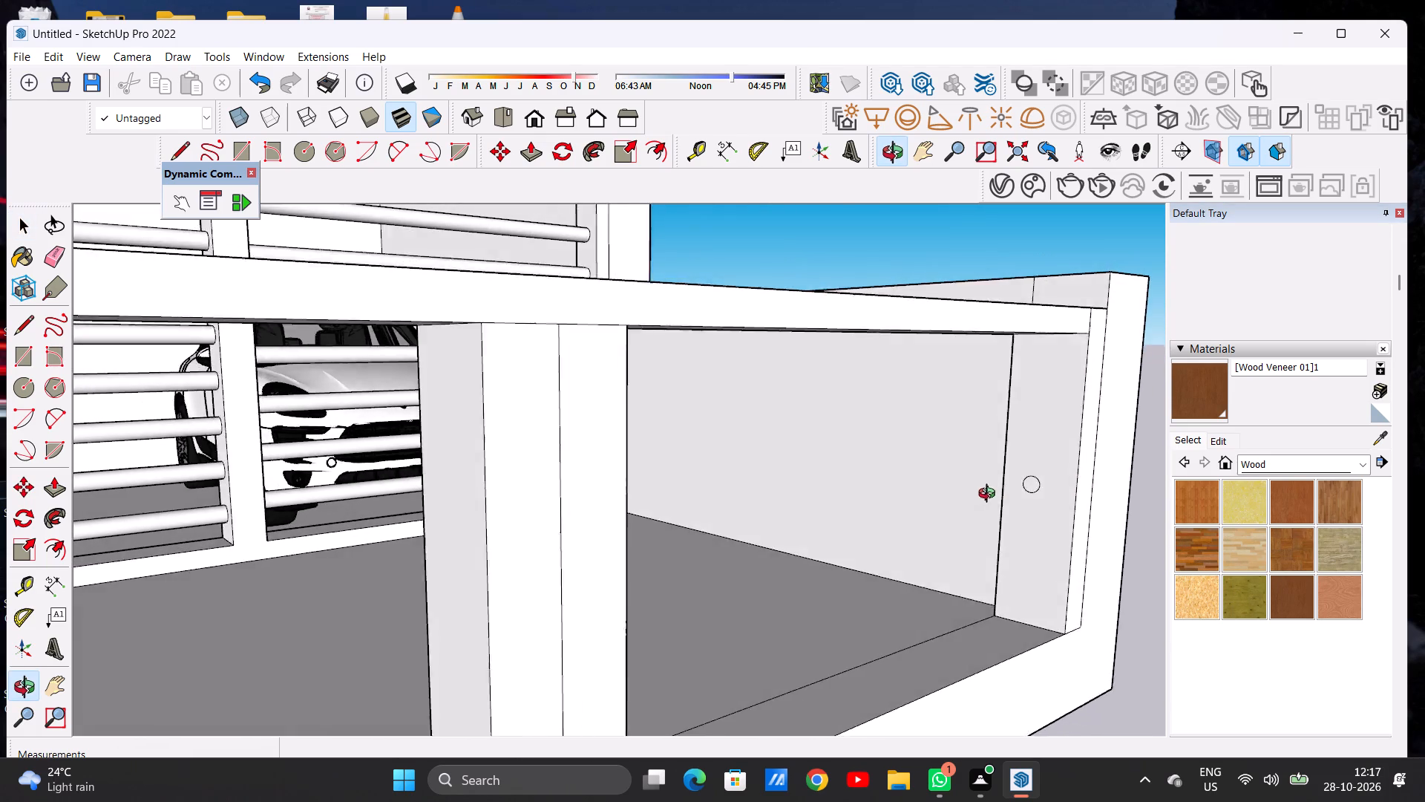
middle_click_drag(990, 495, 905, 475)
scroll(899, 479, "down", 6)
scroll(941, 479, "up", 3)
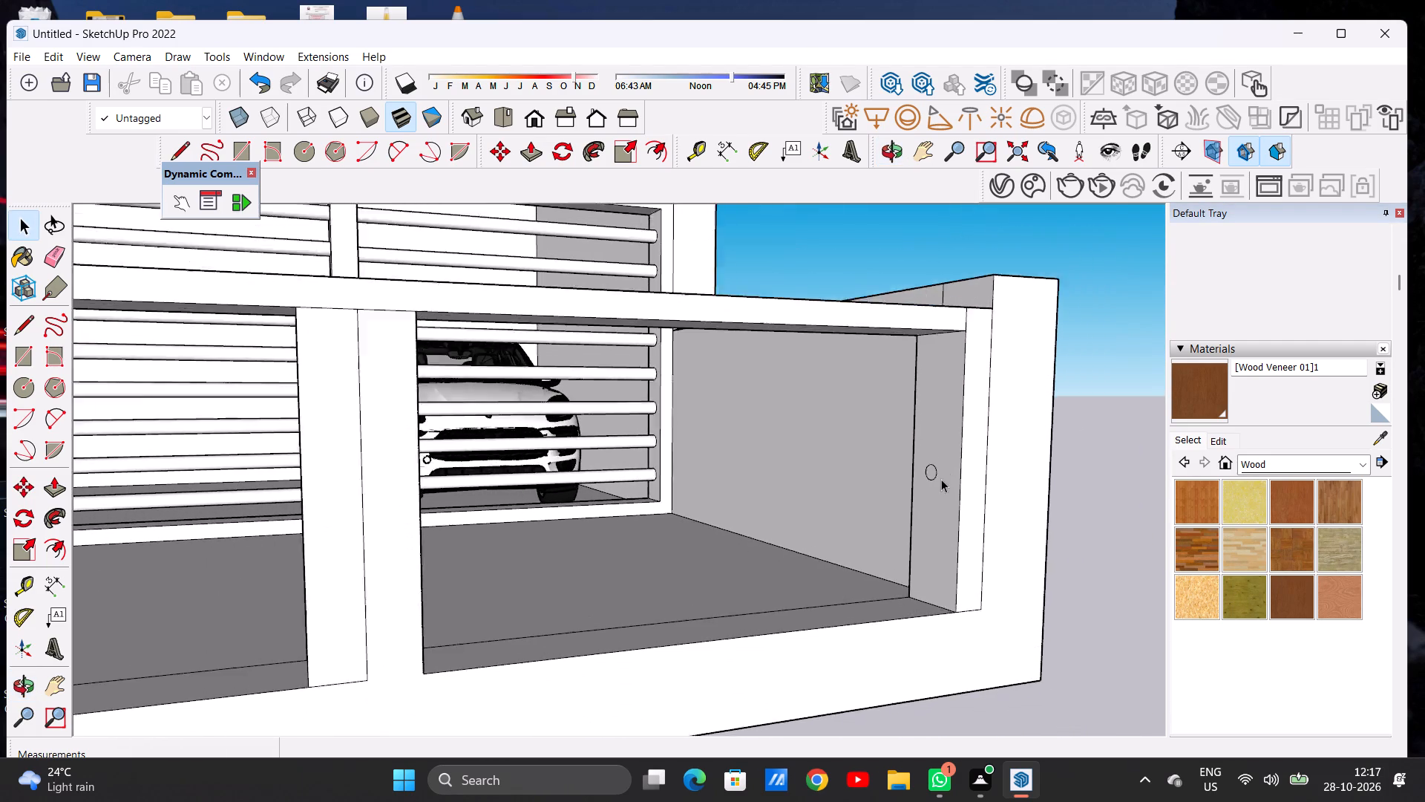
scroll(941, 479, "up", 16)
double_click(931, 466)
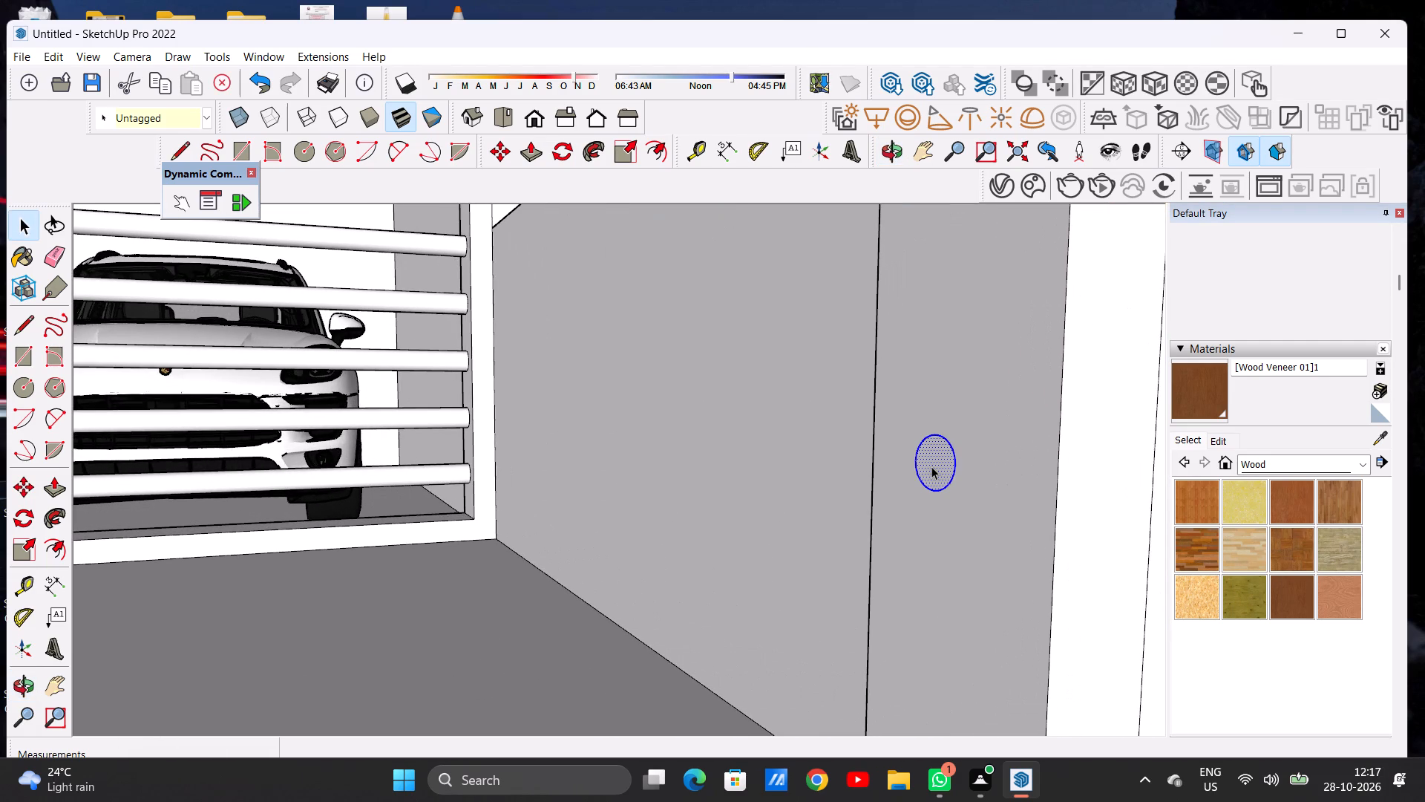
key("m")
left_click(953, 472)
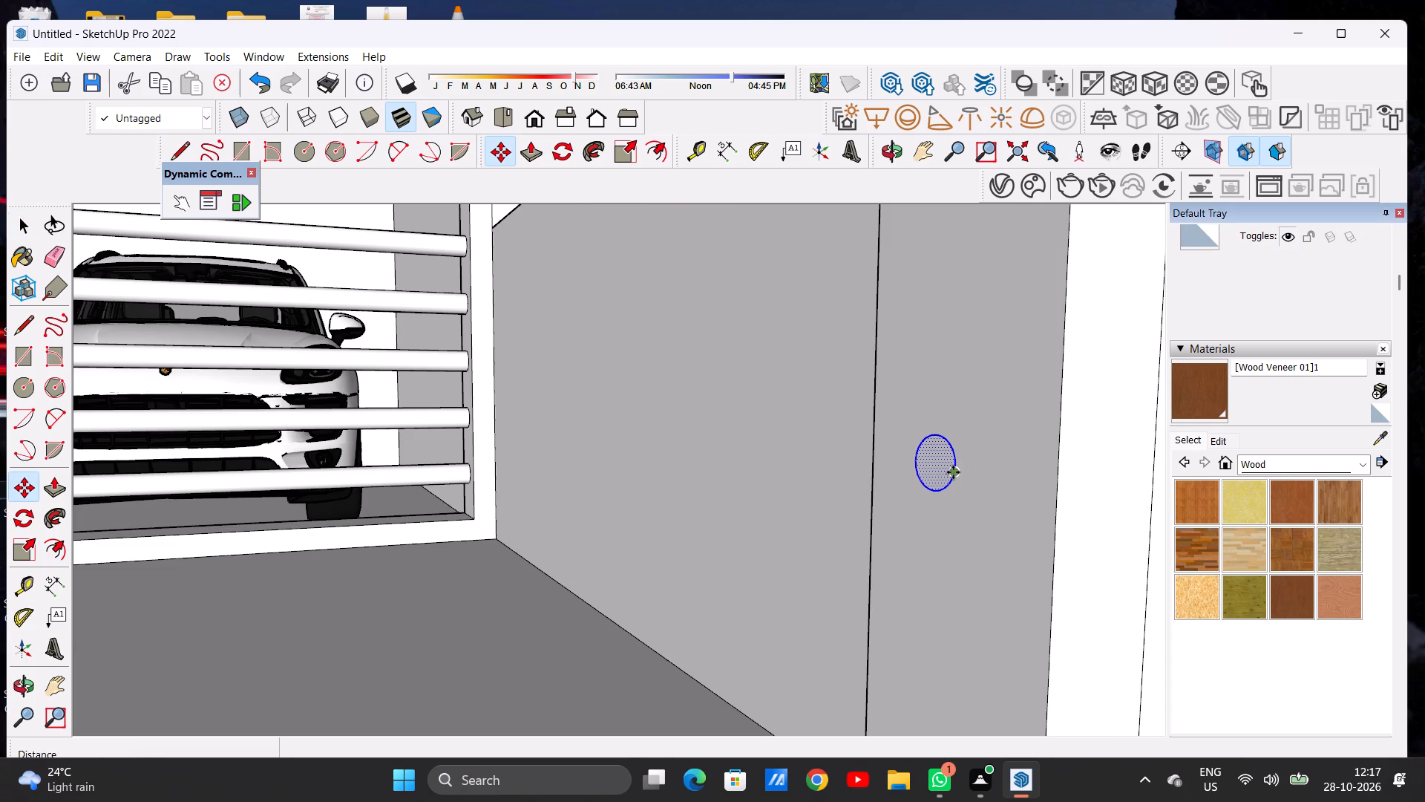
left_click(969, 479)
key("space")
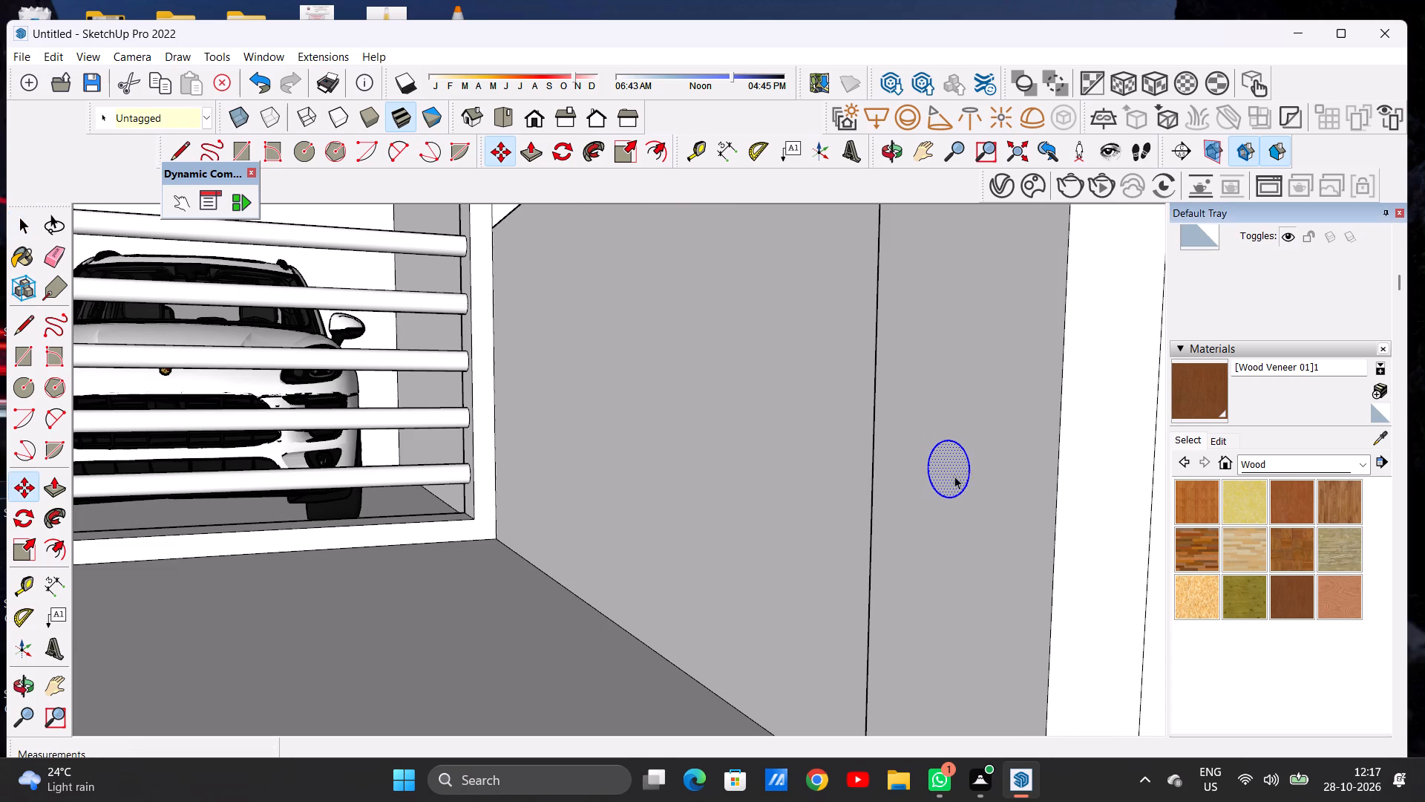
Move the selected circle about 1' 8 13/16" straight up to near the top of the far gate post's inner face.
scroll(923, 478, "down", 20)
scroll(923, 478, "down", 7)
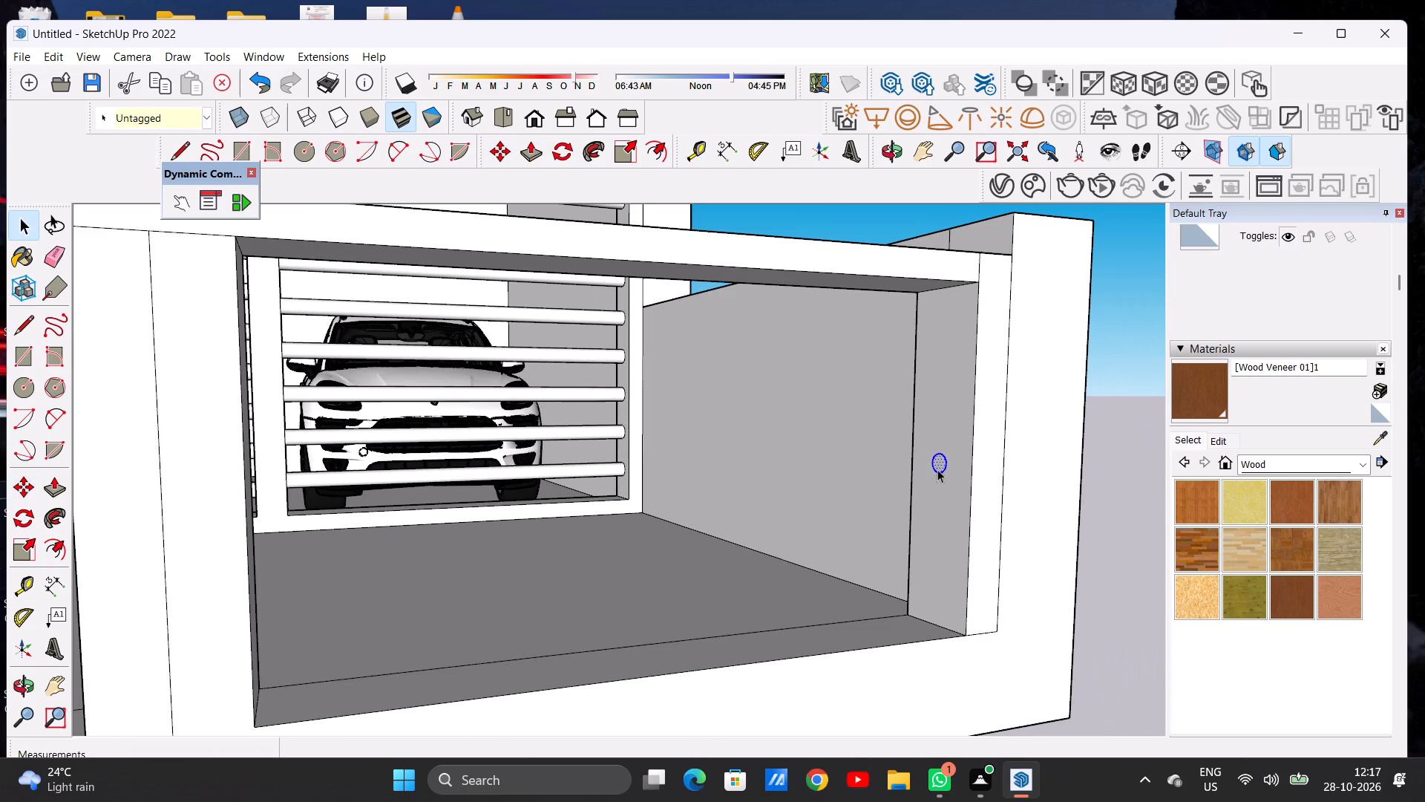
scroll(937, 465, "down", 19)
middle_click_drag(652, 498, 483, 524)
scroll(564, 501, "down", 5)
scroll(747, 489, "down", 3)
scroll(381, 499, "up", 7)
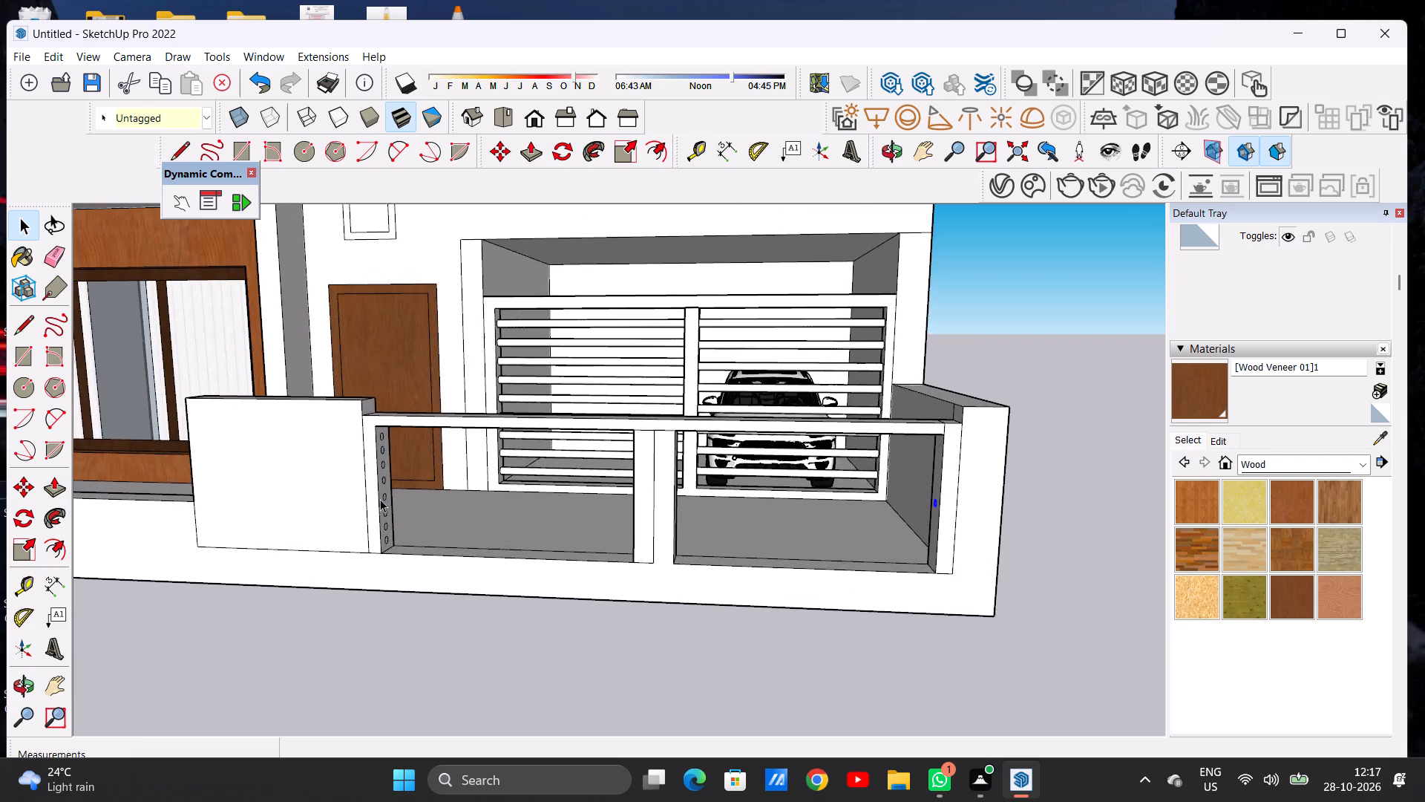
scroll(380, 499, "up", 11)
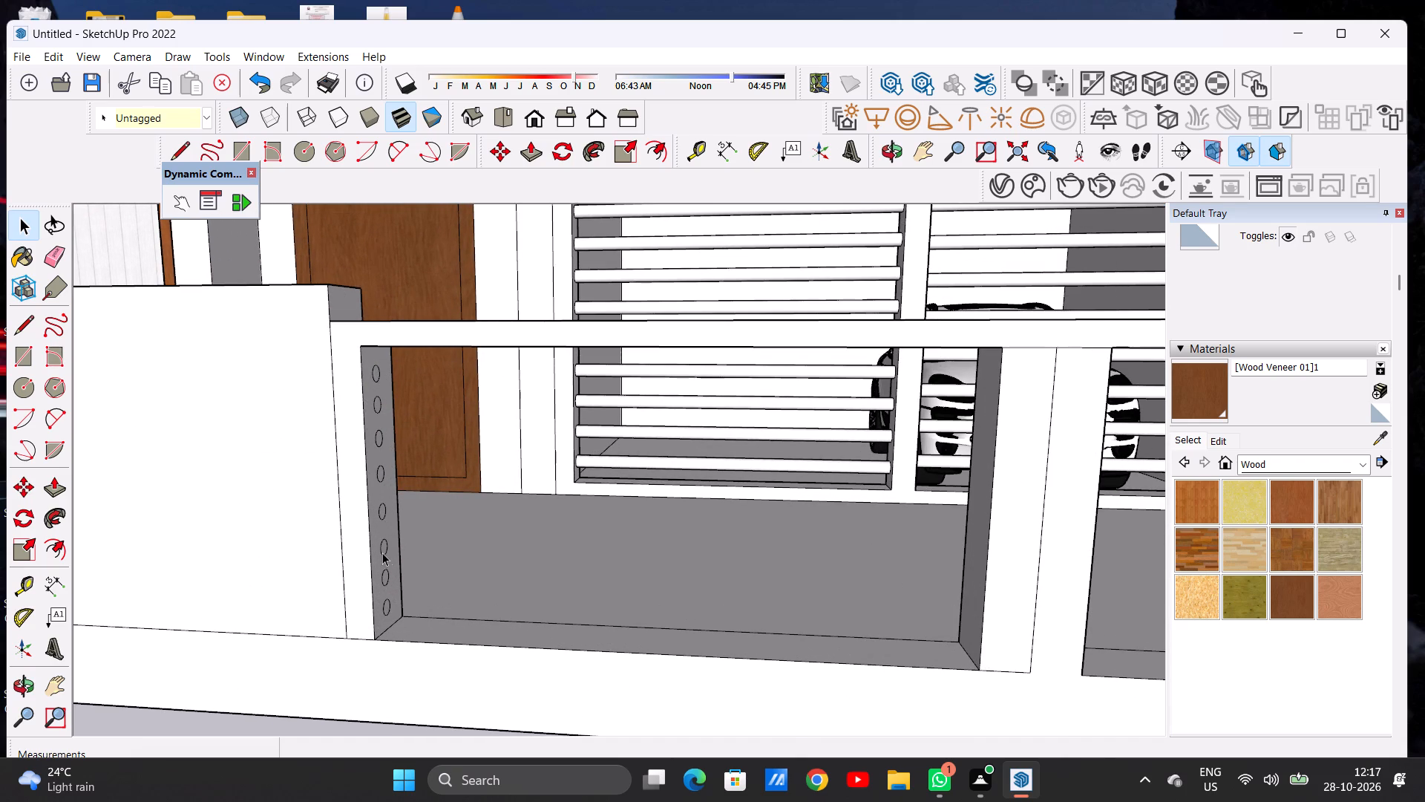
scroll(422, 523, "down", 9)
middle_click_drag(459, 561, 566, 538)
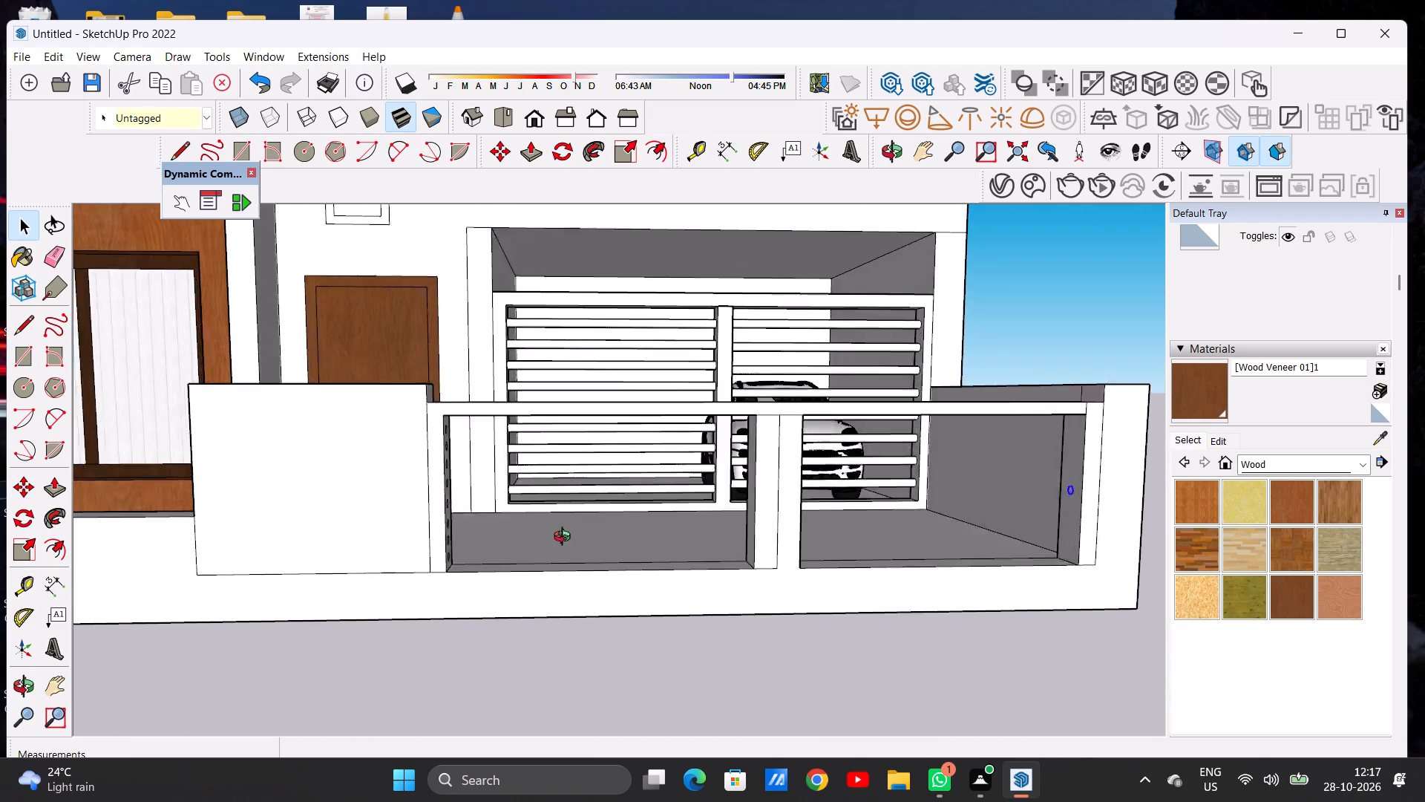
middle_click_drag(566, 538, 603, 544)
scroll(404, 553, "down", 5)
scroll(869, 496, "up", 2)
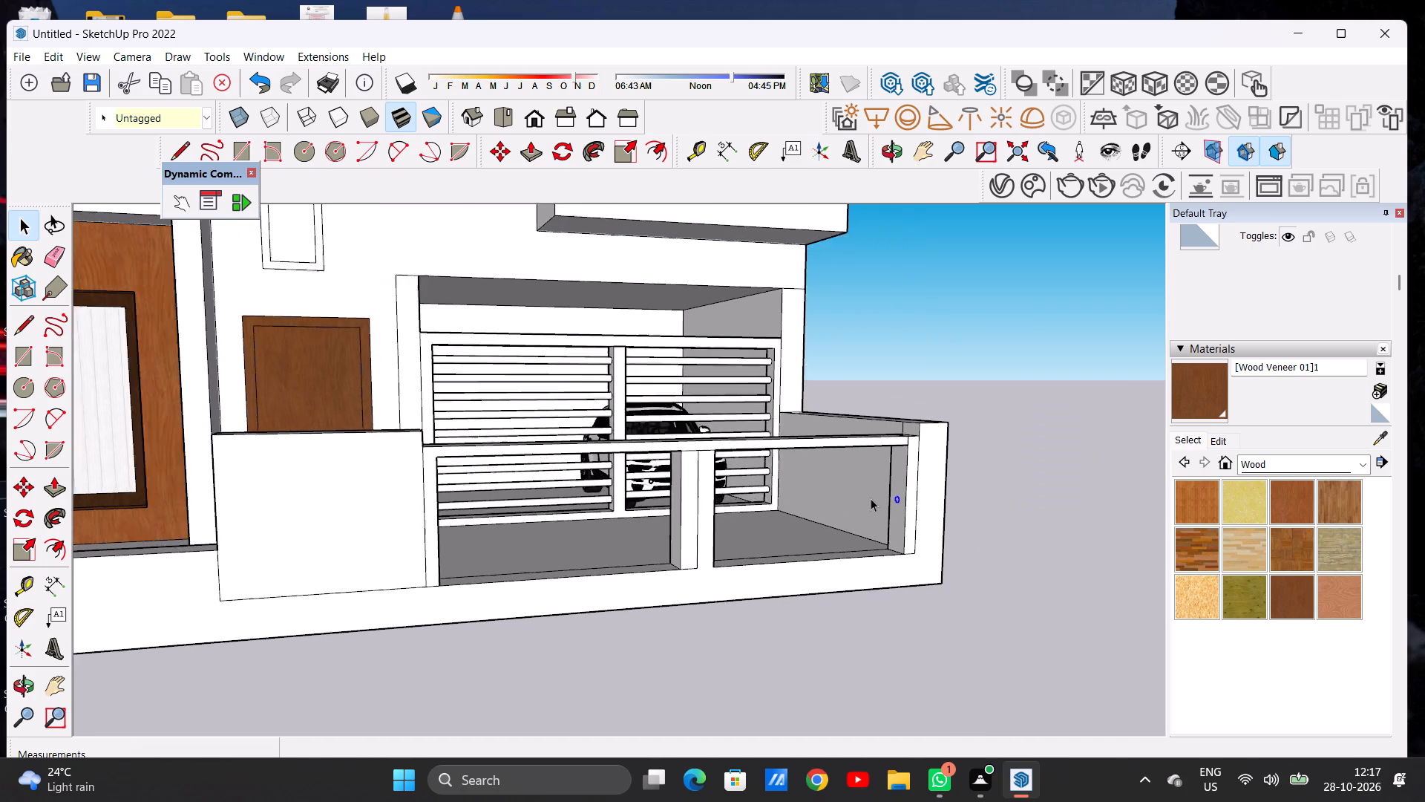
scroll(871, 498, "up", 10)
scroll(953, 500, "up", 6)
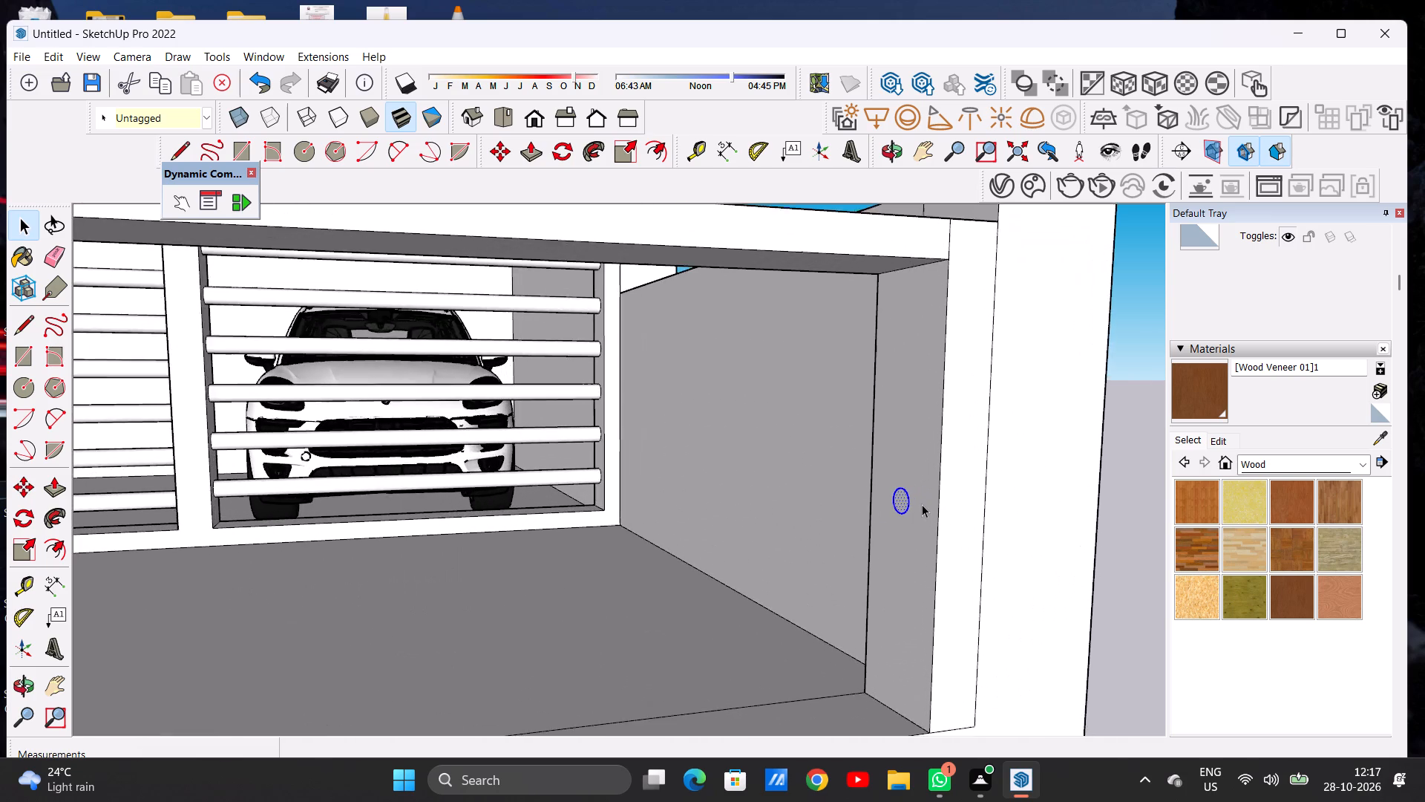
scroll(917, 504, "up", 2)
scroll(916, 504, "down", 1)
scroll(916, 504, "up", 3)
key("m")
scroll(905, 503, "up", 6)
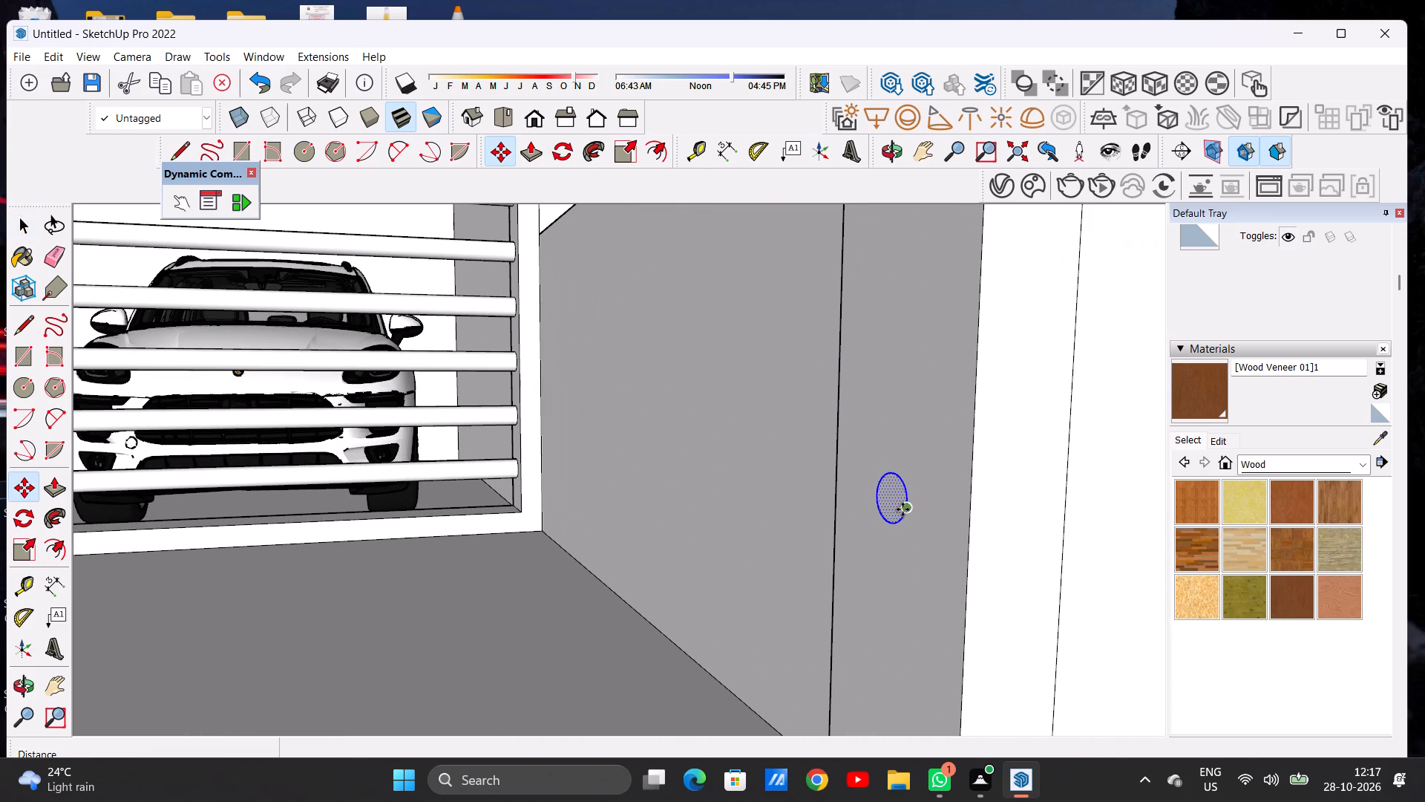
left_click(902, 509)
scroll(906, 409, "down", 19)
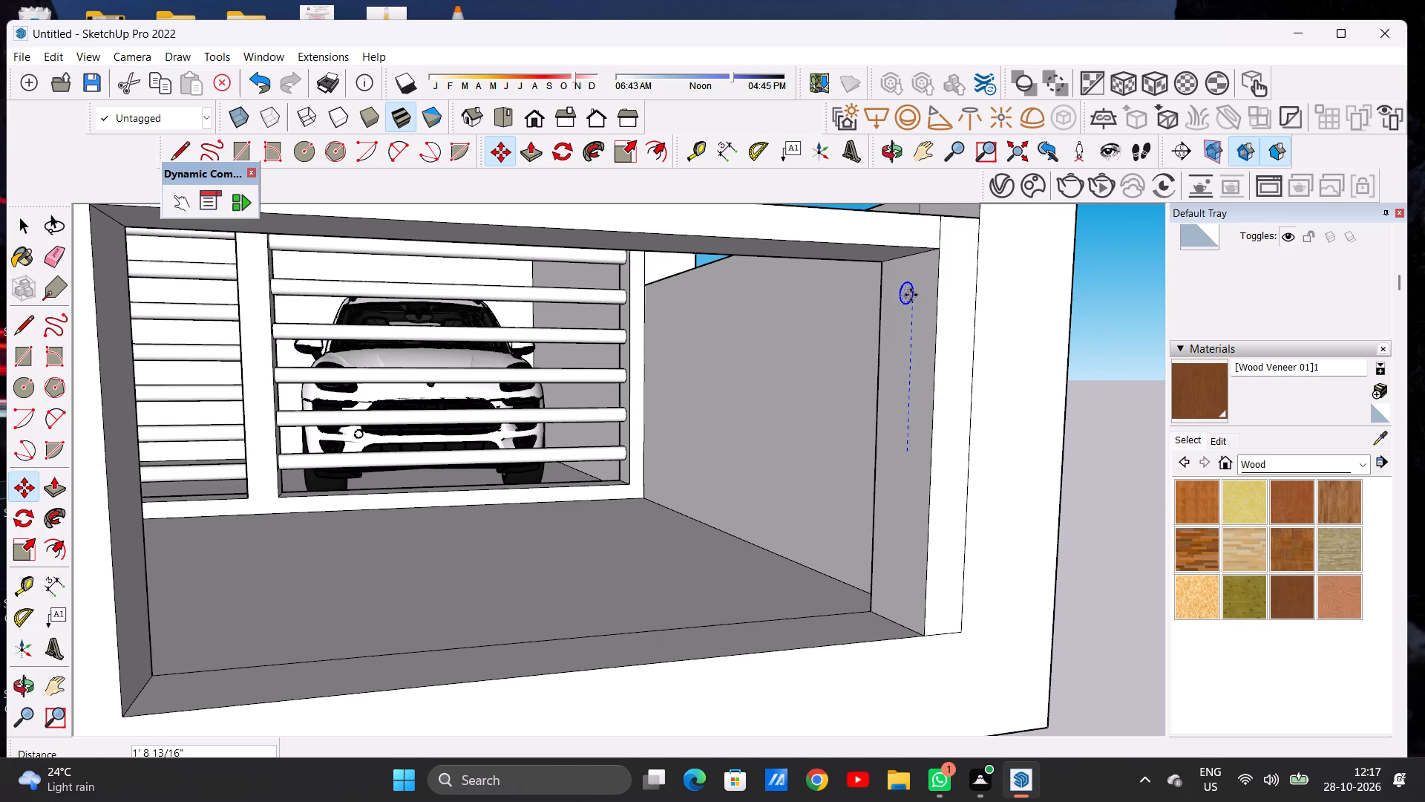
left_click(911, 295)
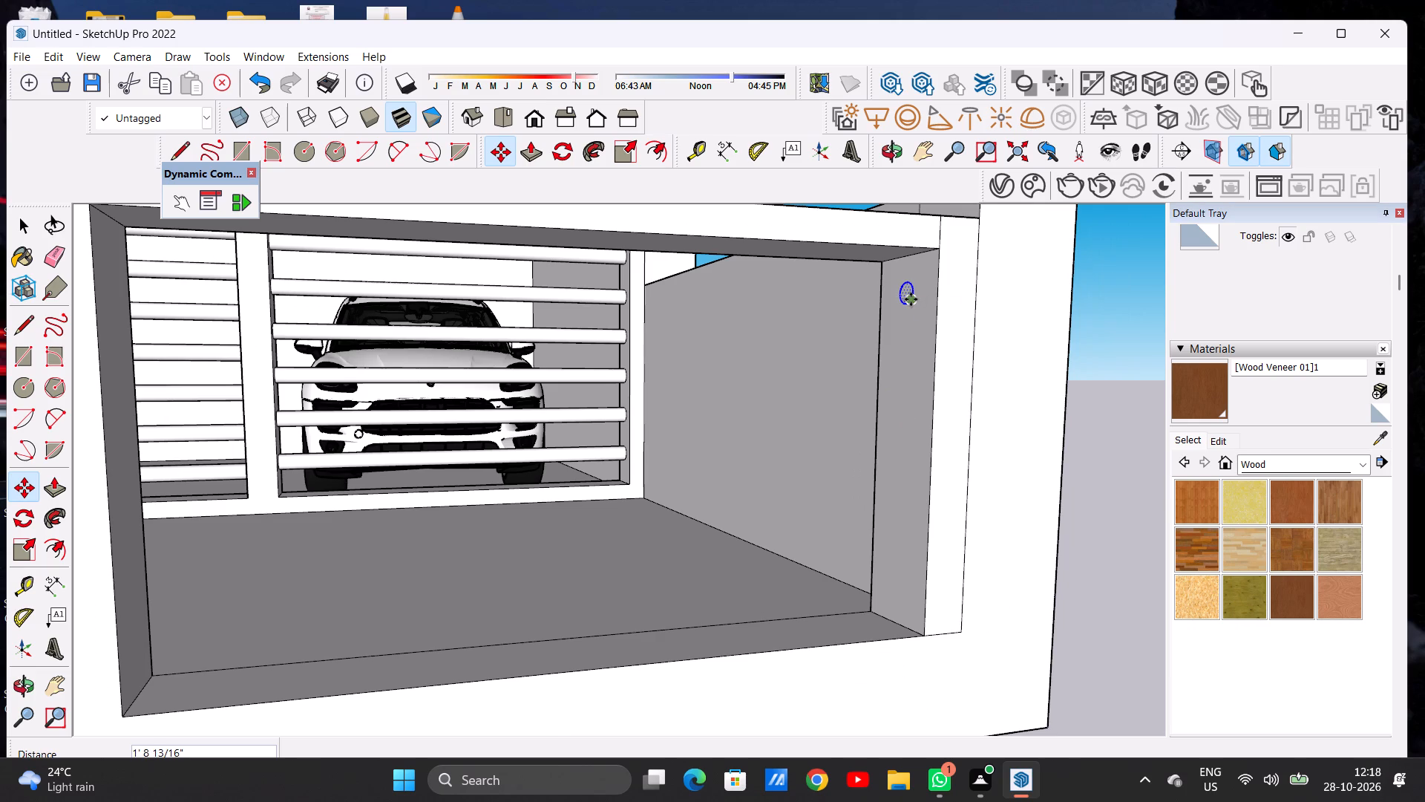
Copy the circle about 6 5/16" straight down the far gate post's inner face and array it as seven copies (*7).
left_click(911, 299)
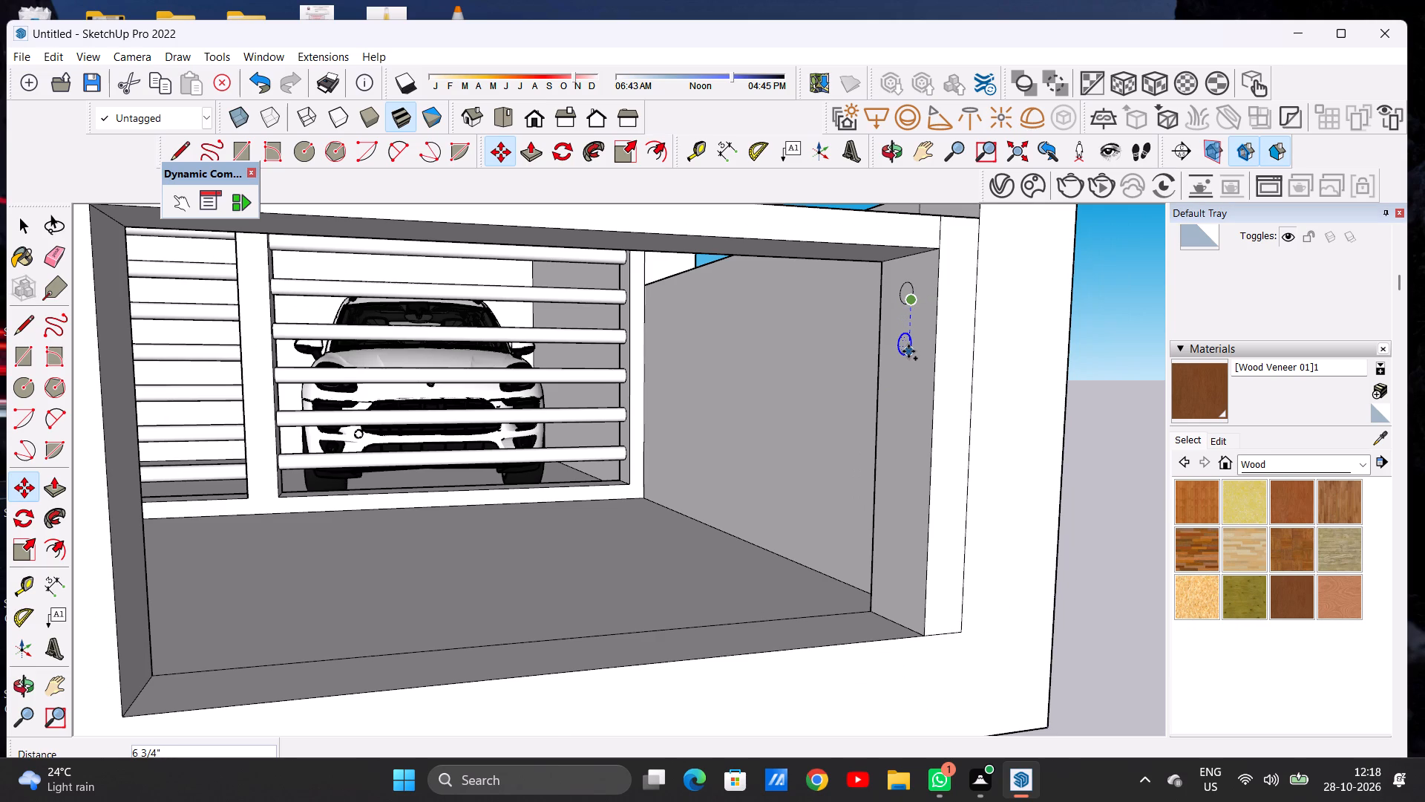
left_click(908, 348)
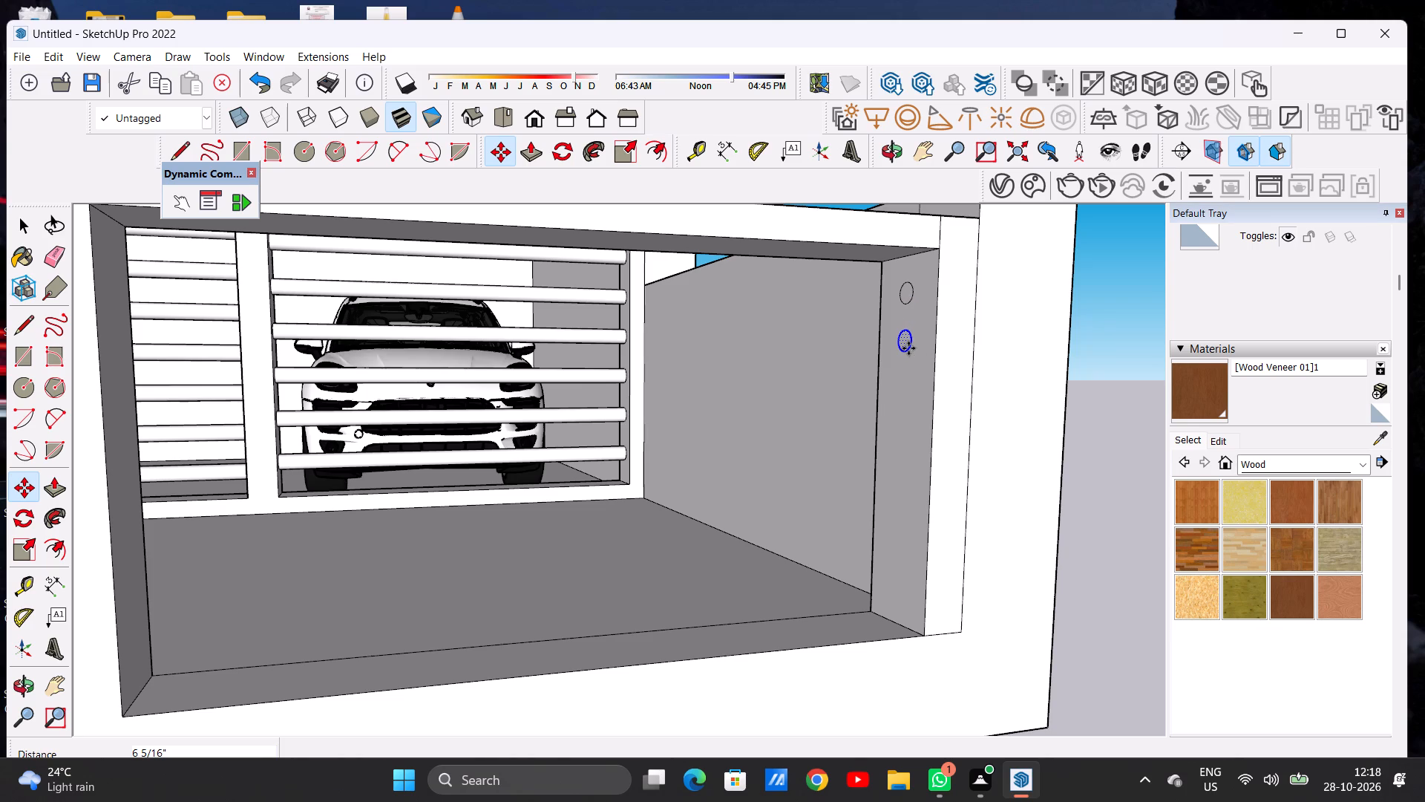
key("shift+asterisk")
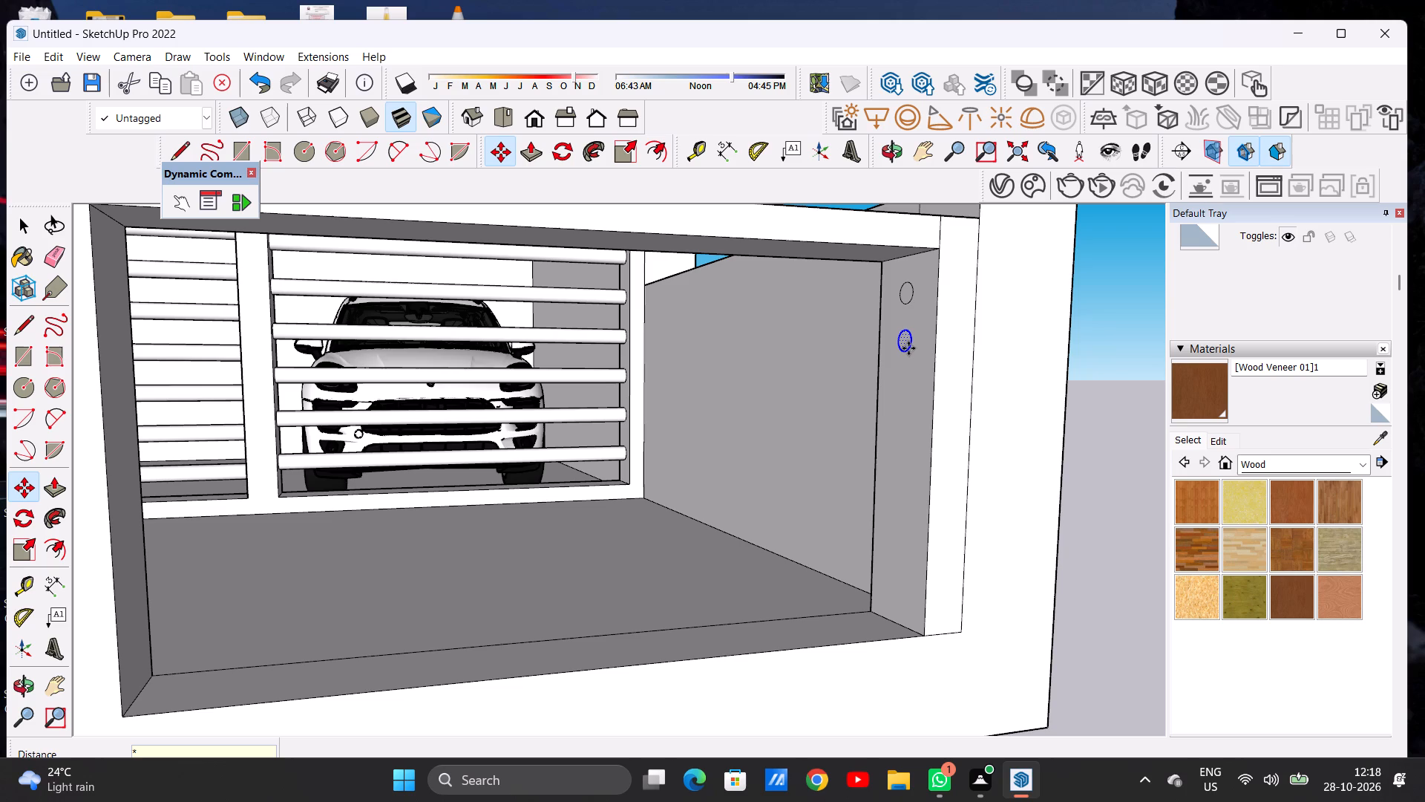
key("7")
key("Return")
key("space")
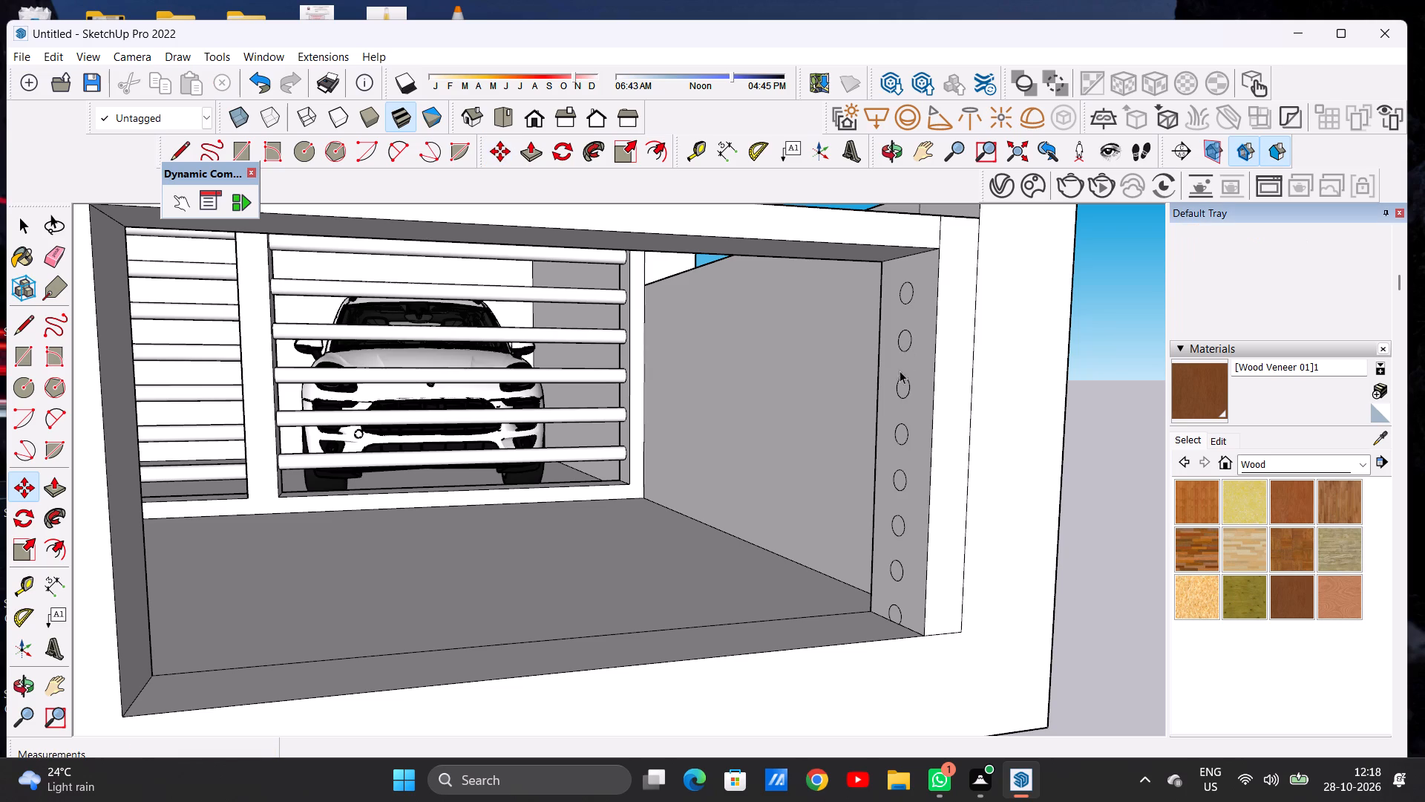
Compare the circle spacing on the two outer gate posts and examine the bottom circle at the far post's foot.
scroll(893, 401, "down", 6)
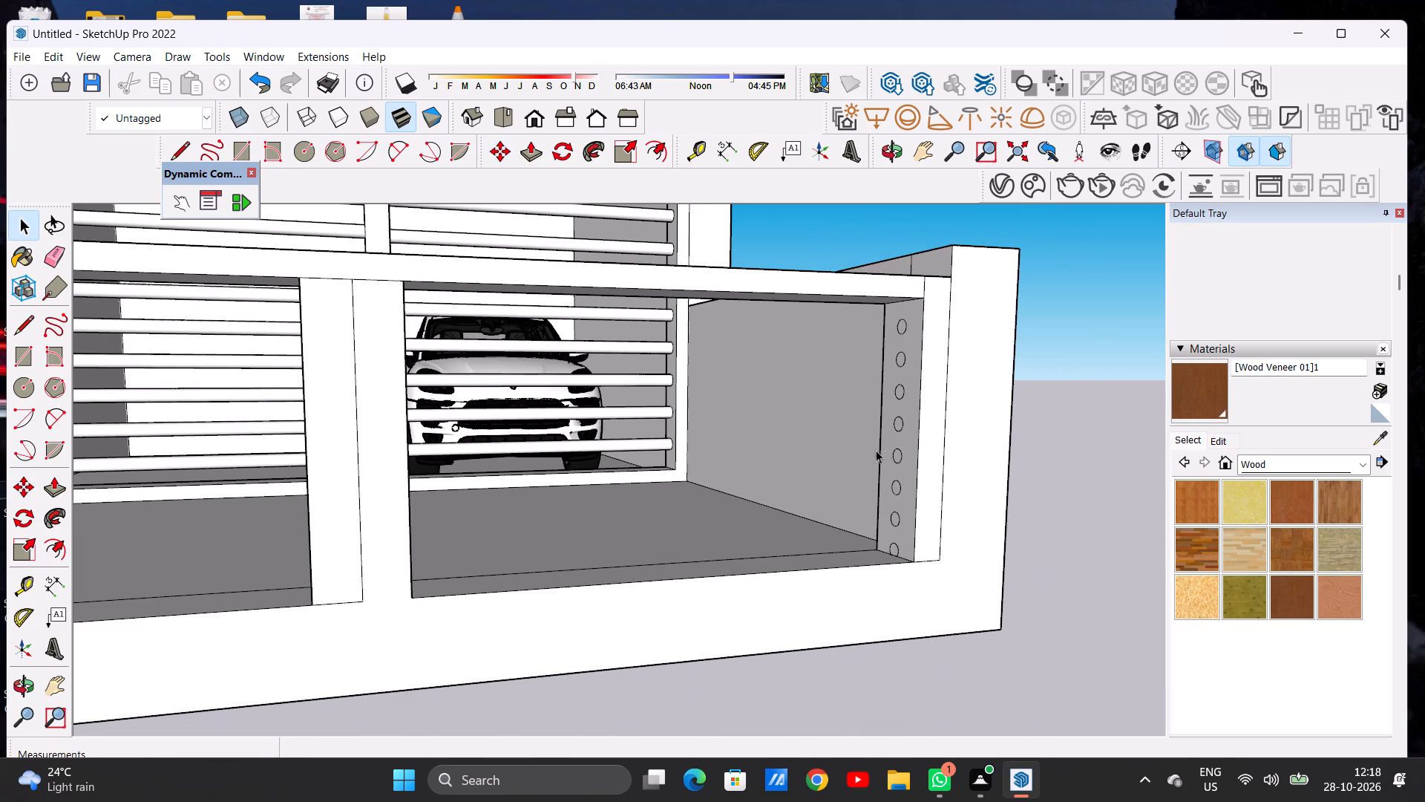
scroll(882, 450, "down", 3)
middle_click_drag(638, 482, 393, 493)
scroll(759, 480, "down", 7)
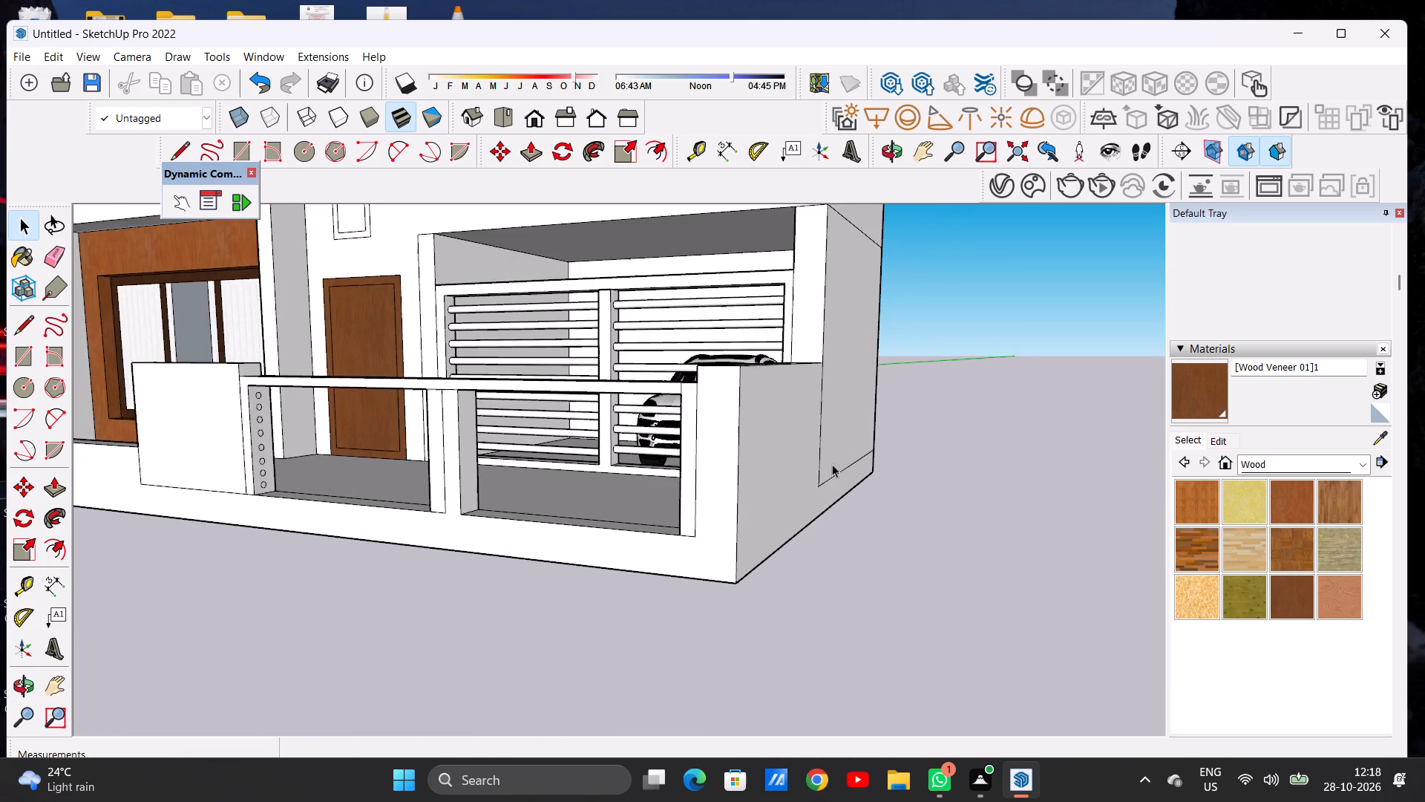
scroll(832, 464, "down", 7)
scroll(504, 435, "up", 7)
scroll(419, 427, "up", 7)
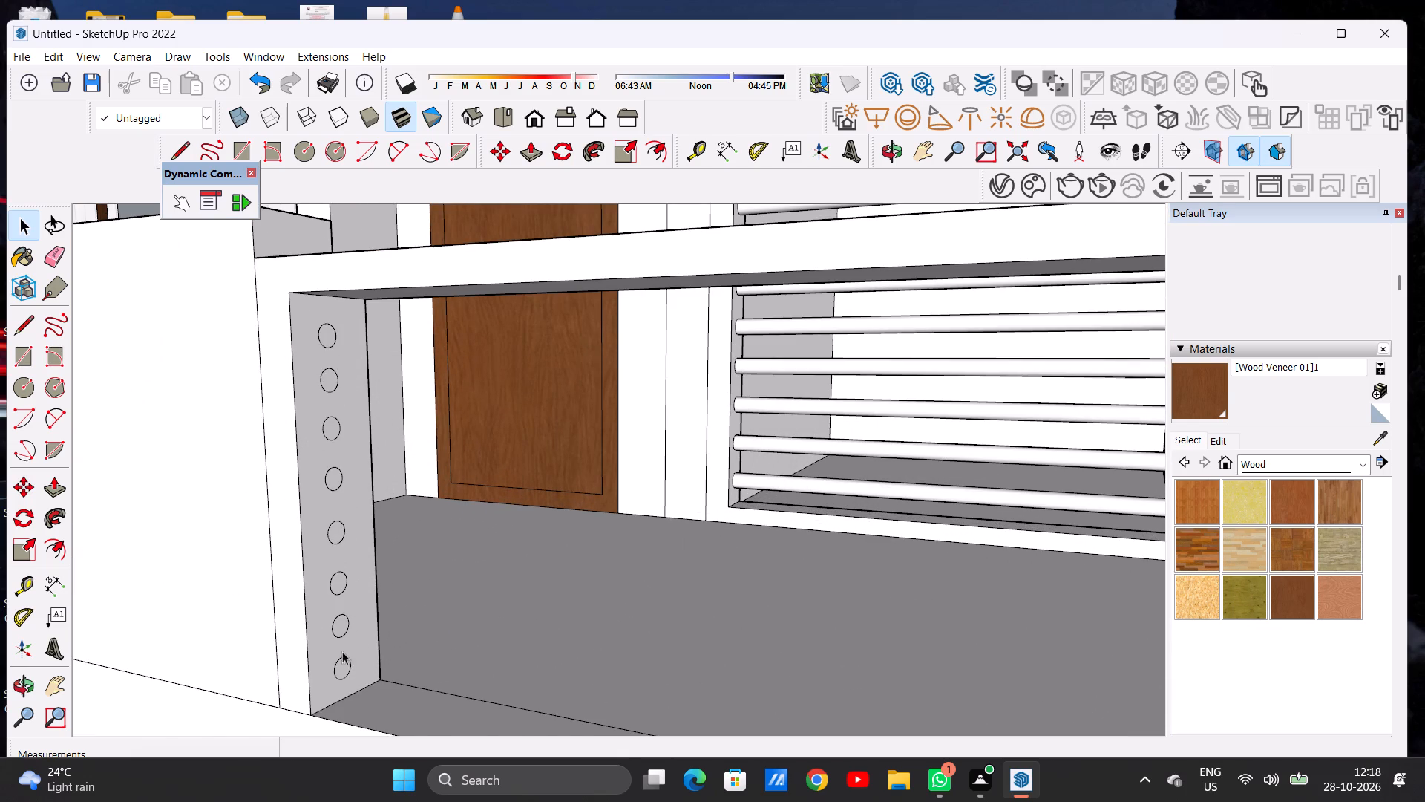
scroll(465, 508, "down", 9)
middle_click_drag(458, 545, 750, 561)
scroll(602, 525, "down", 6)
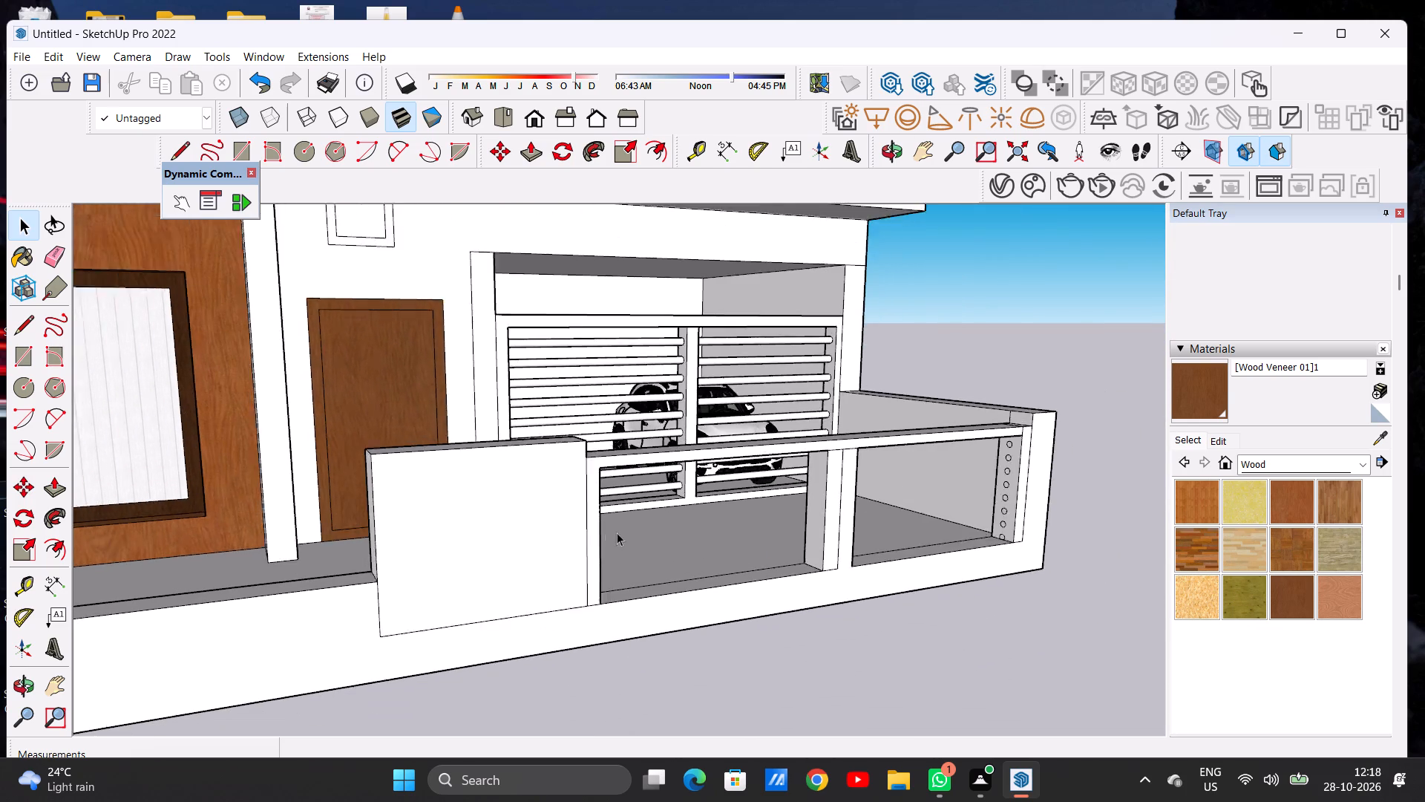
scroll(851, 532, "up", 9)
scroll(1040, 530, "up", 4)
scroll(1040, 530, "down", 2)
scroll(1040, 530, "up", 16)
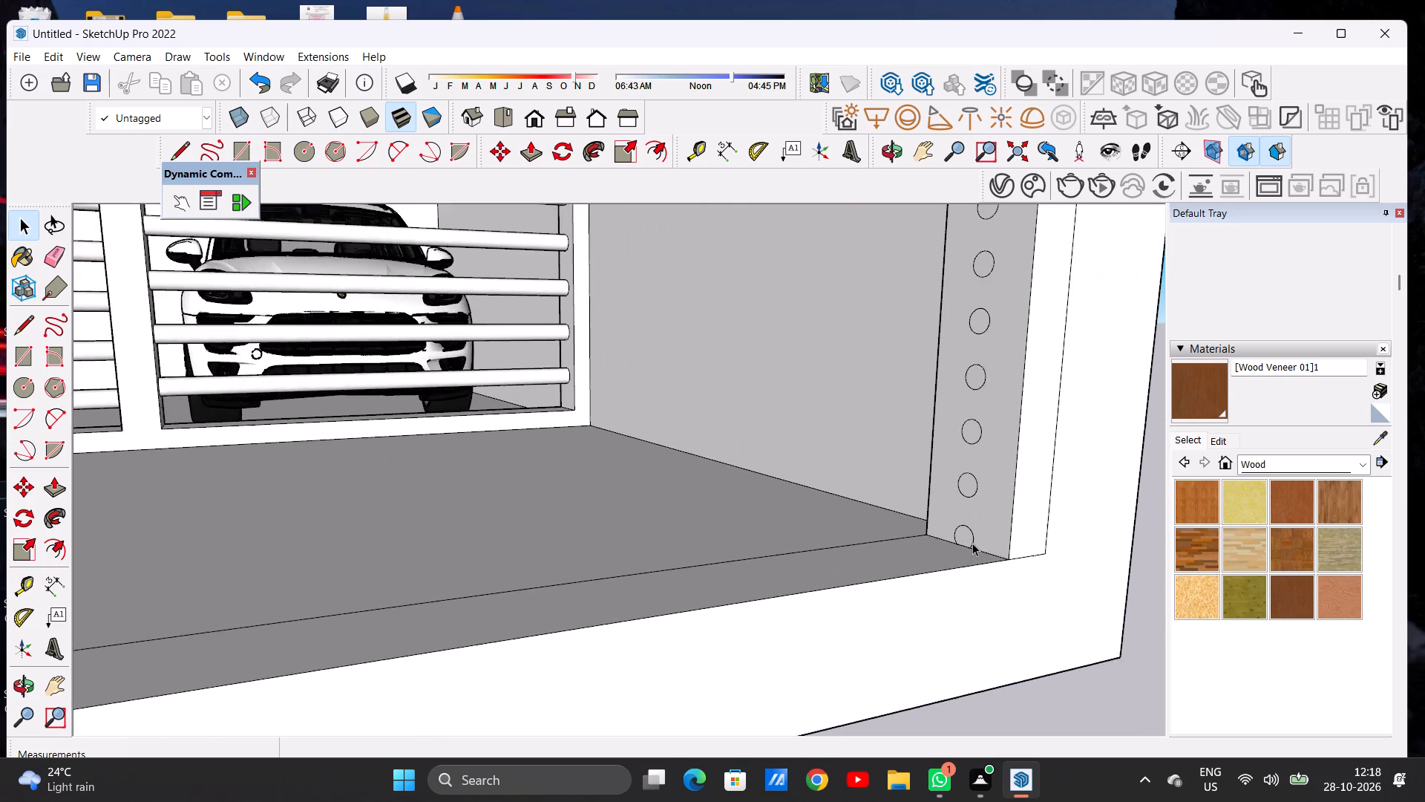
scroll(972, 543, "up", 18)
triple_click(963, 543)
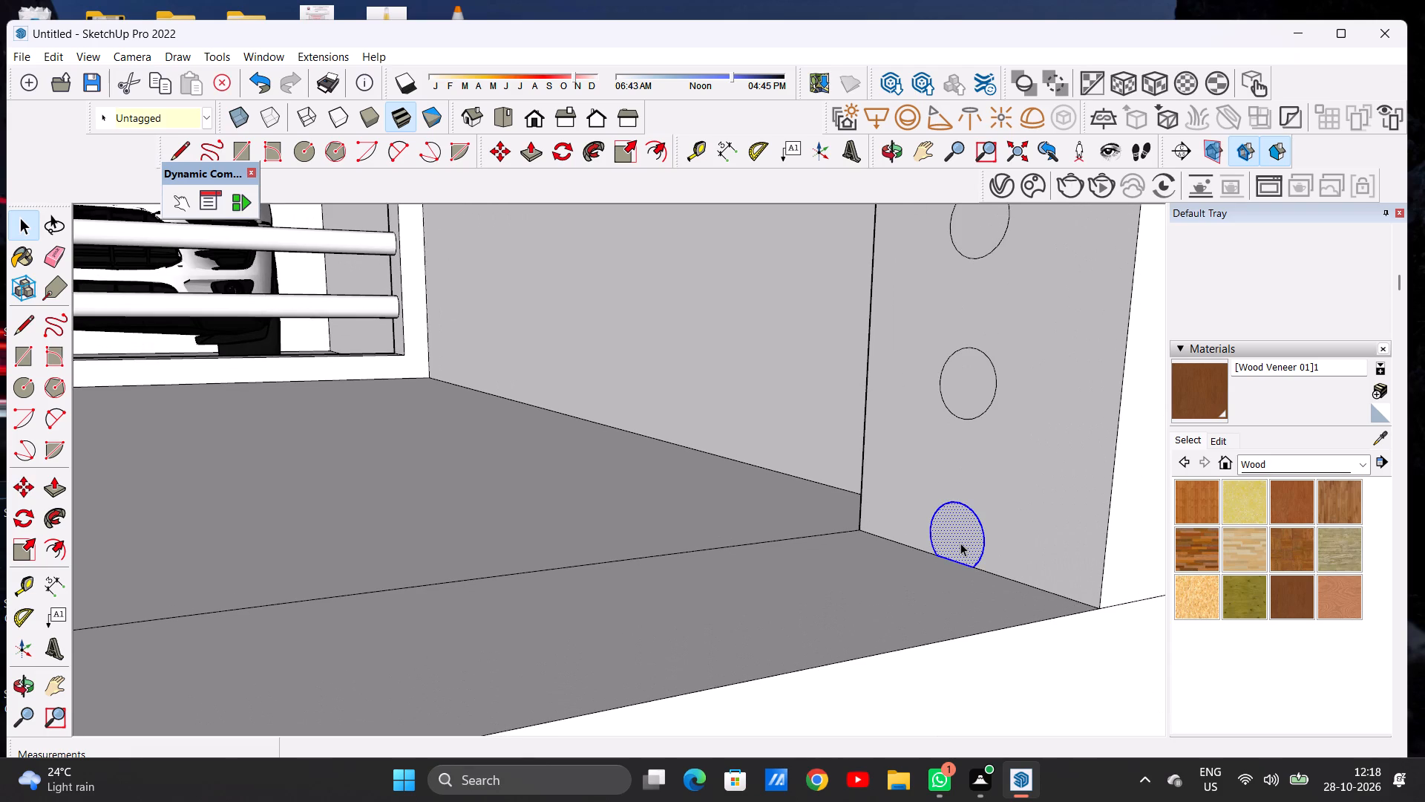
scroll(960, 509, "down", 8)
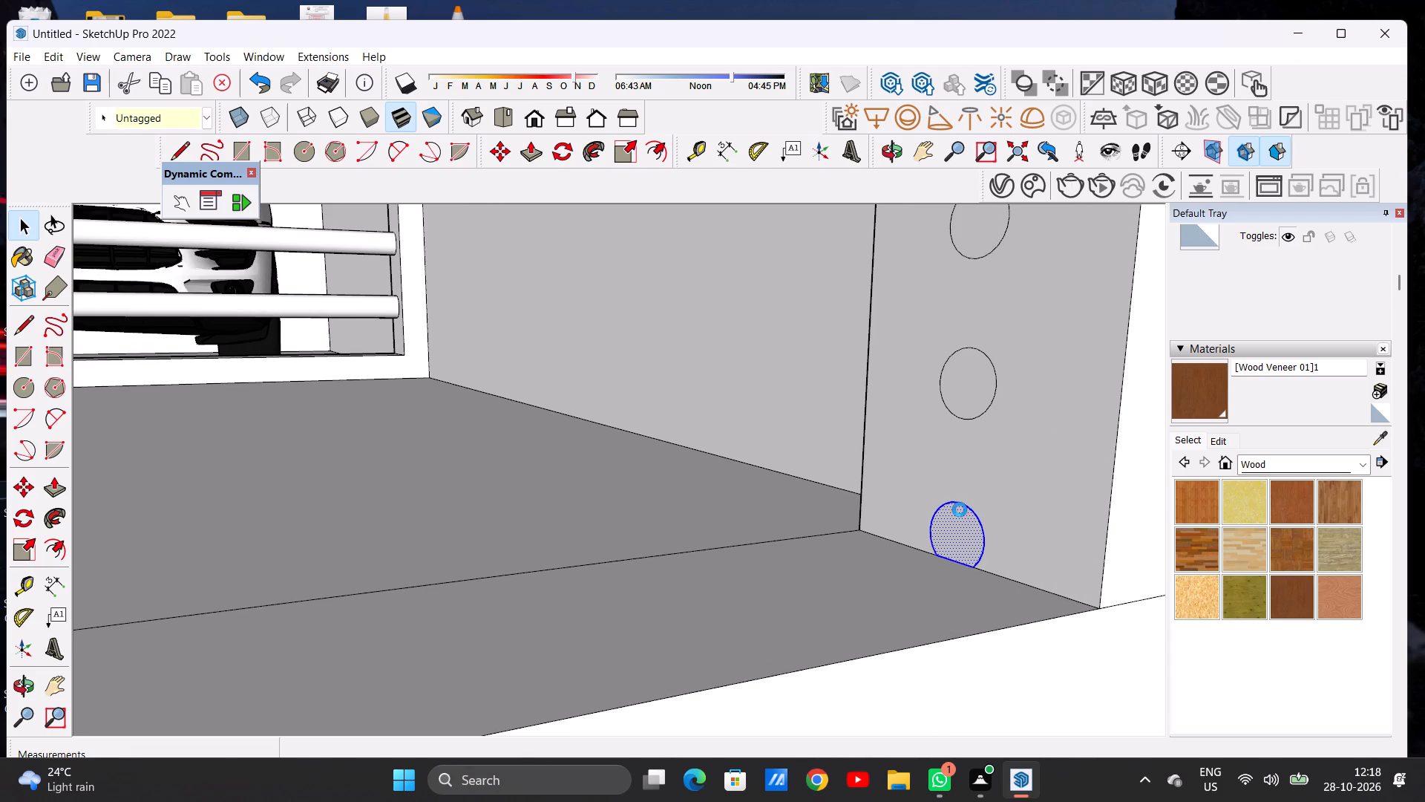
key("space")
scroll(926, 498, "down", 13)
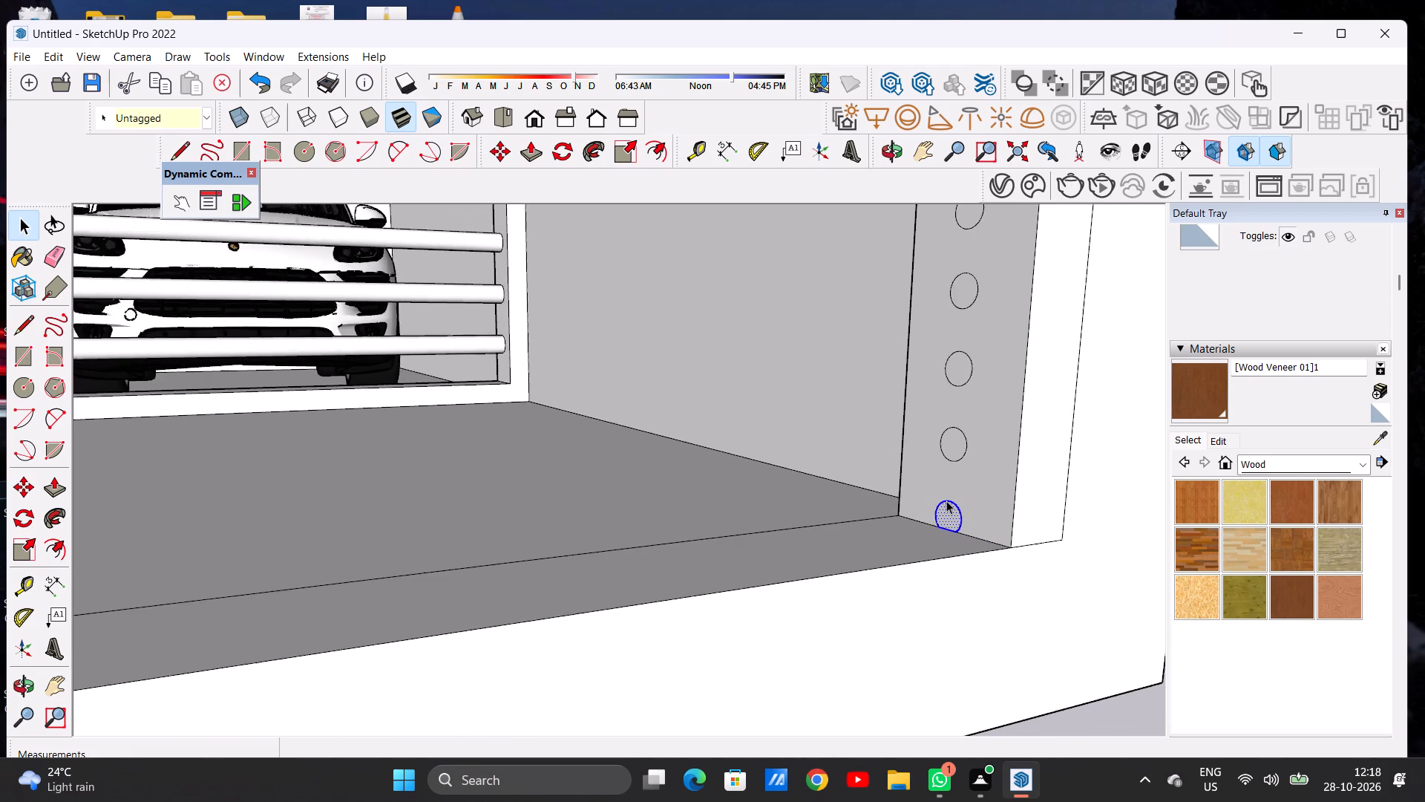
scroll(946, 501, "up", 1)
scroll(946, 501, "down", 5)
scroll(954, 451, "up", 2)
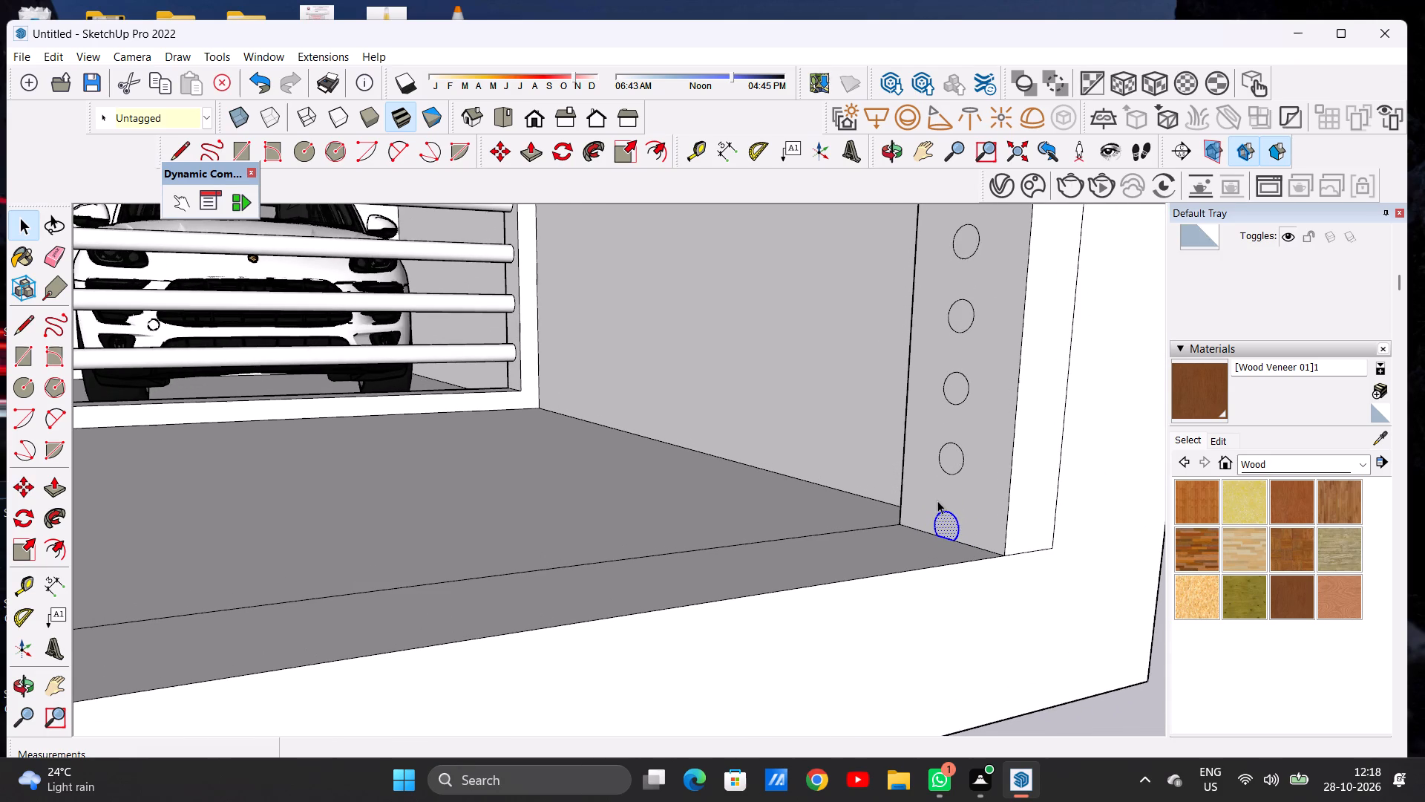
scroll(937, 502, "down", 13)
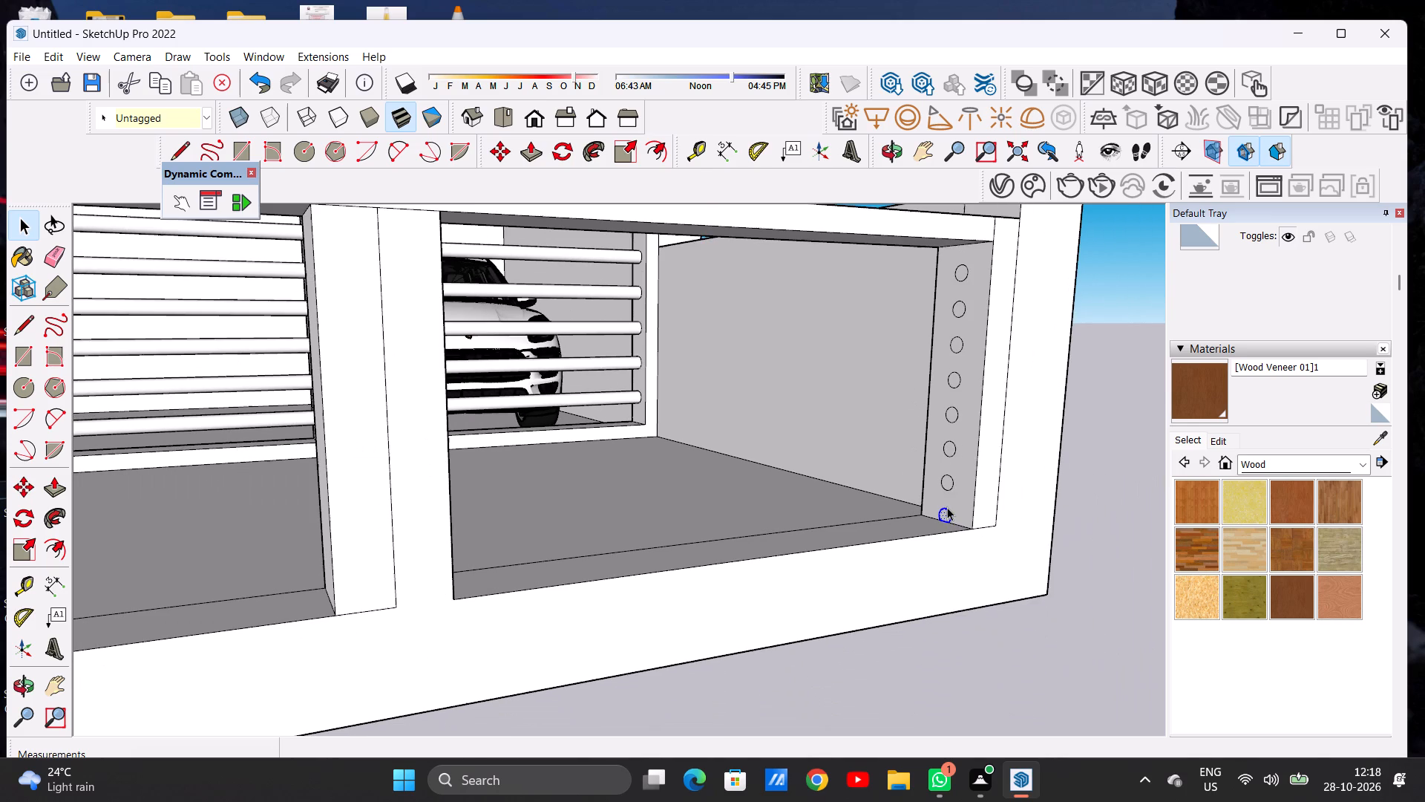
scroll(947, 507, "up", 1)
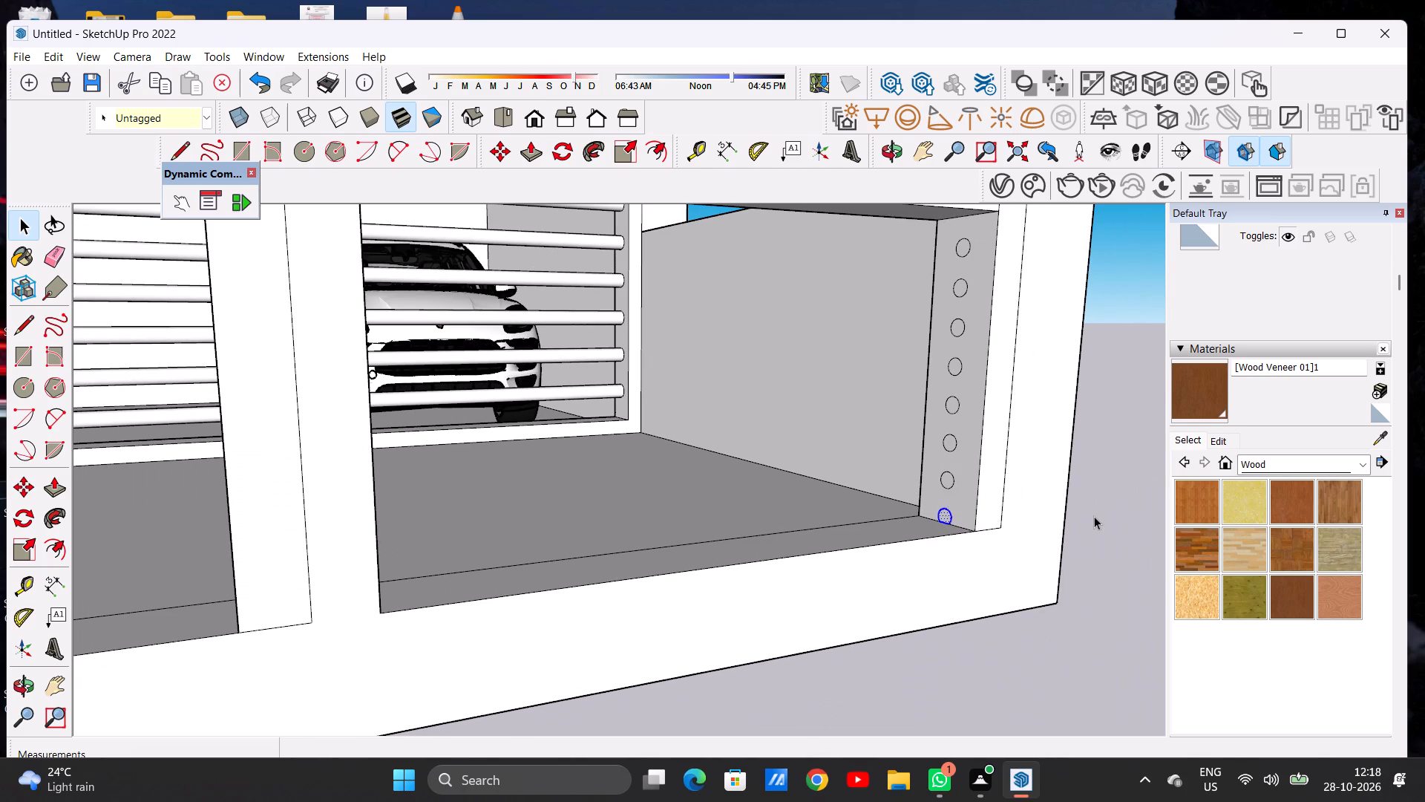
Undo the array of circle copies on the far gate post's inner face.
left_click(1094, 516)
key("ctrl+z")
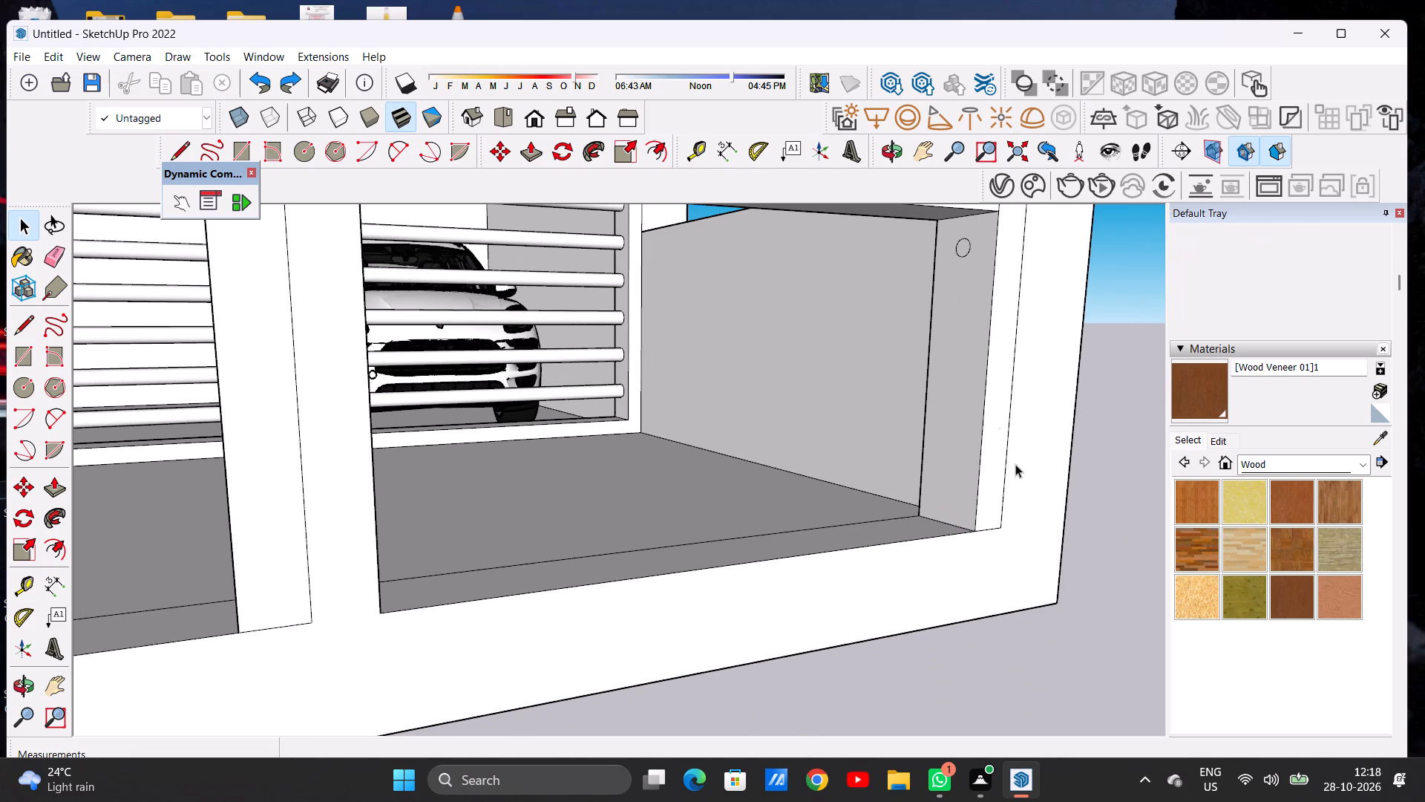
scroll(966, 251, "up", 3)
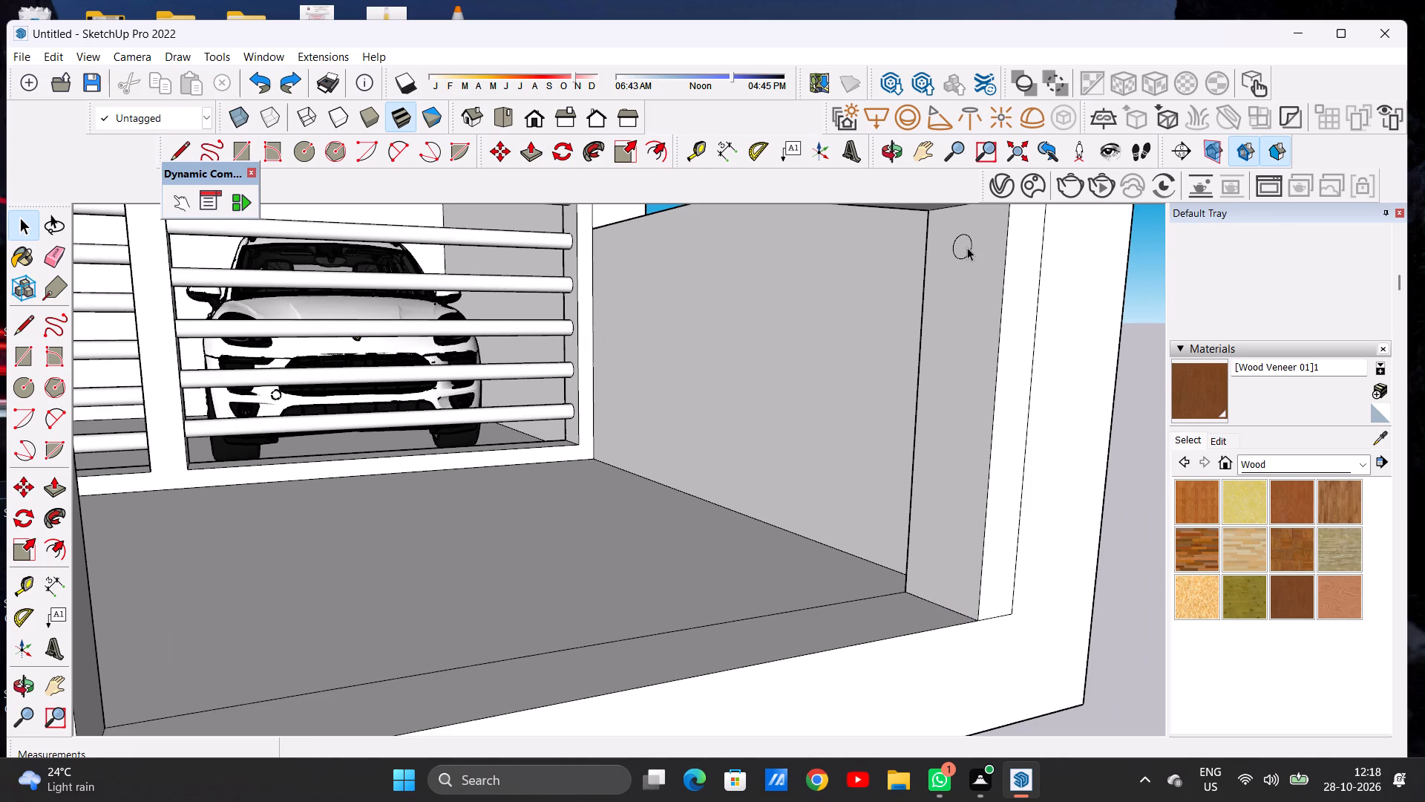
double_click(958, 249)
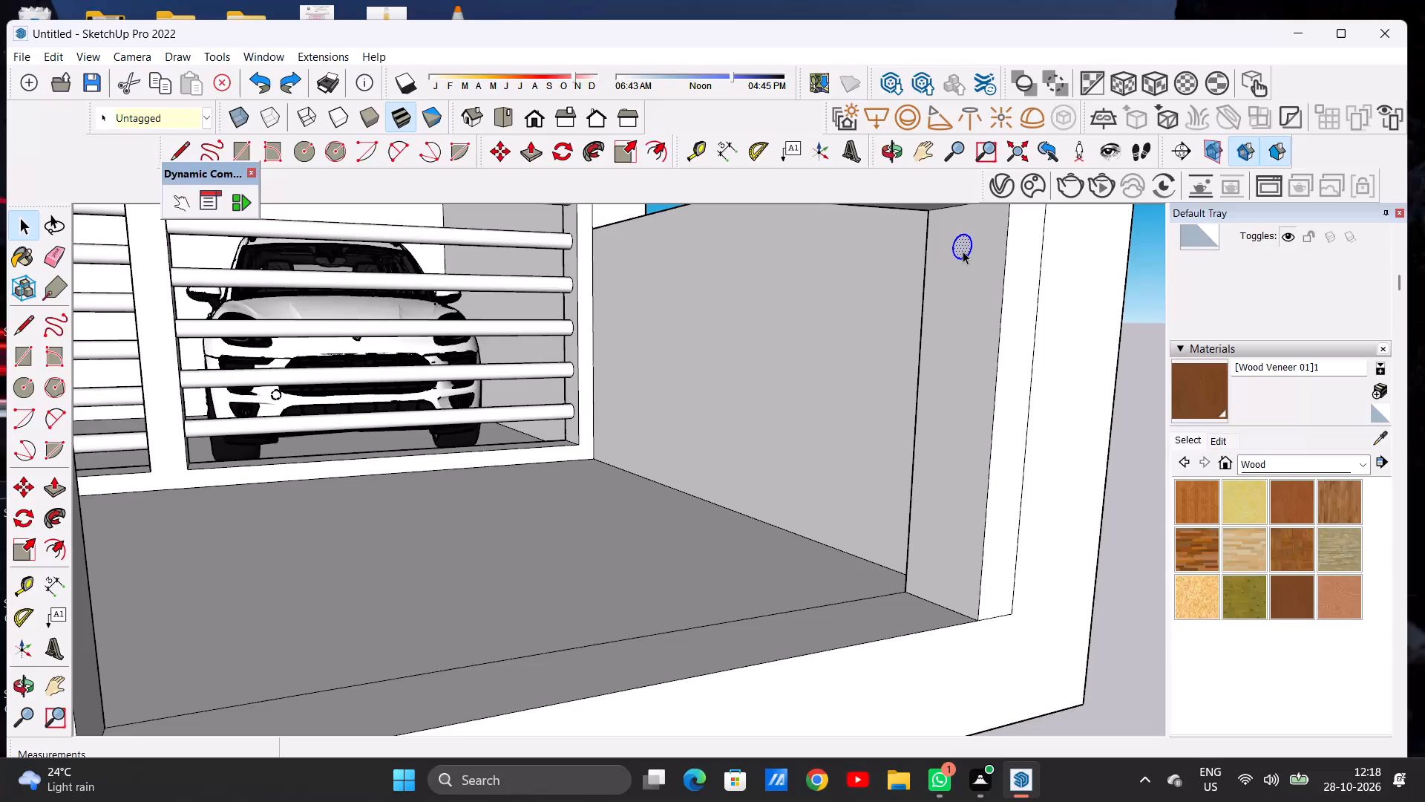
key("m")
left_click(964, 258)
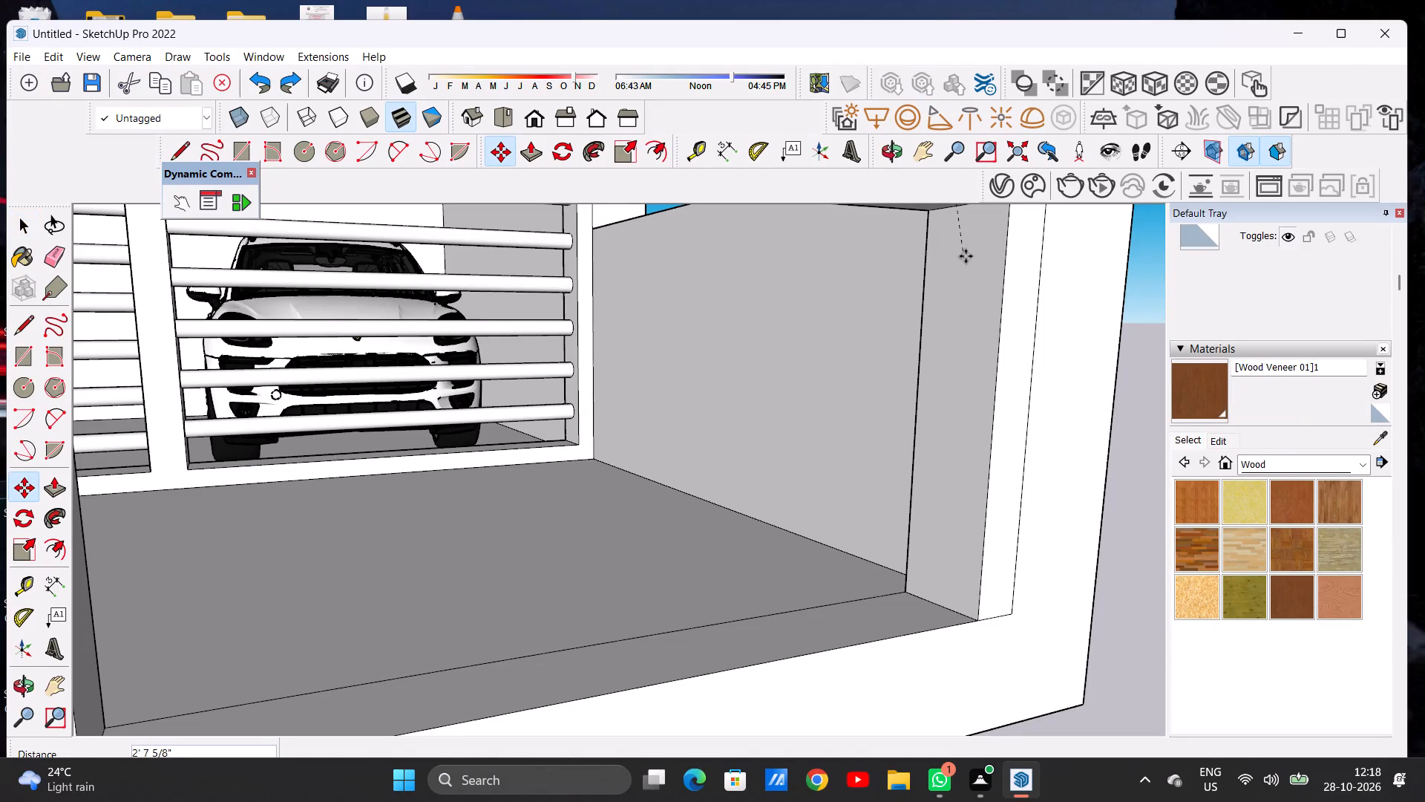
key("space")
Move the remaining circle about 1 1/16" up the far gate post's inner face, closer to the top rail.
scroll(957, 303, "down", 11)
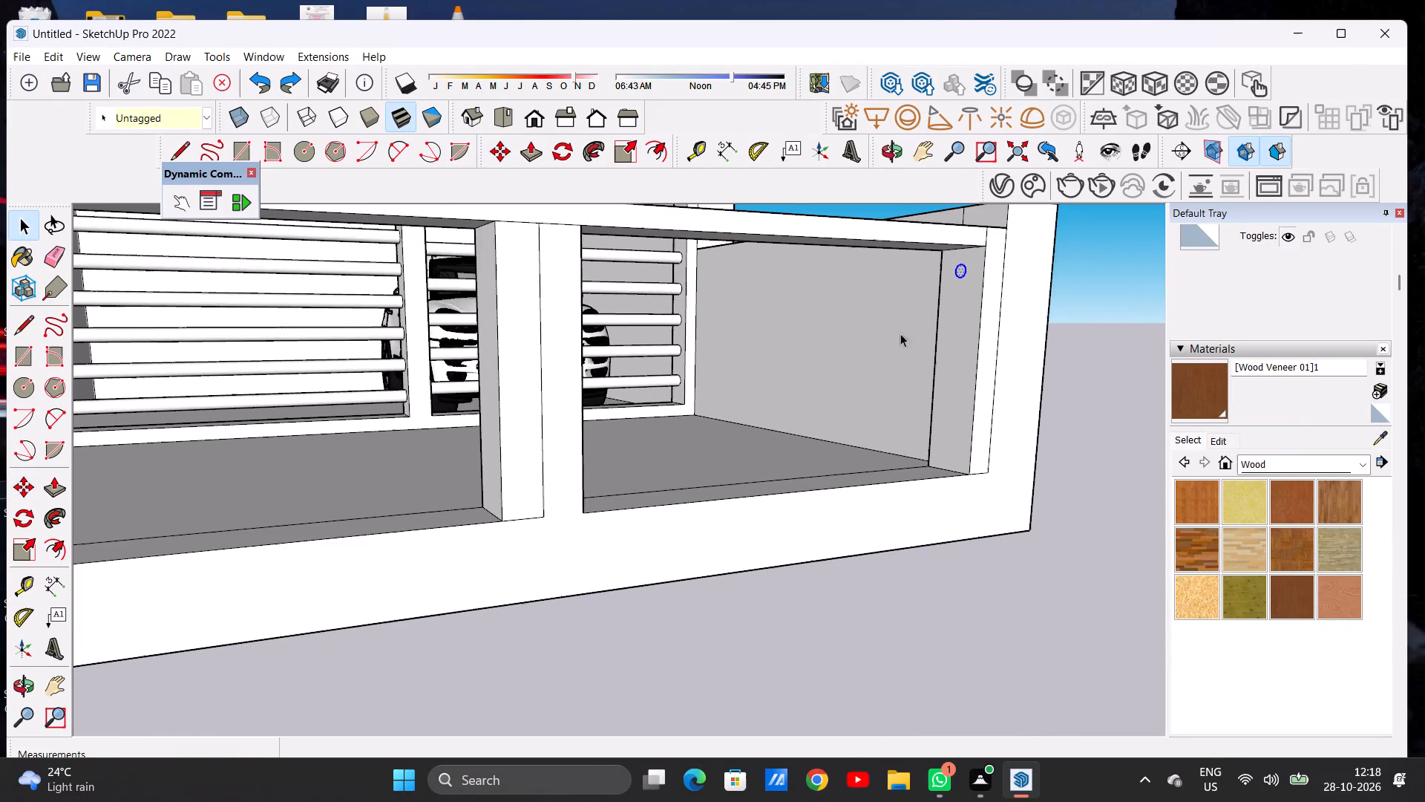
middle_click_drag(780, 359, 669, 363)
scroll(928, 346, "down", 11)
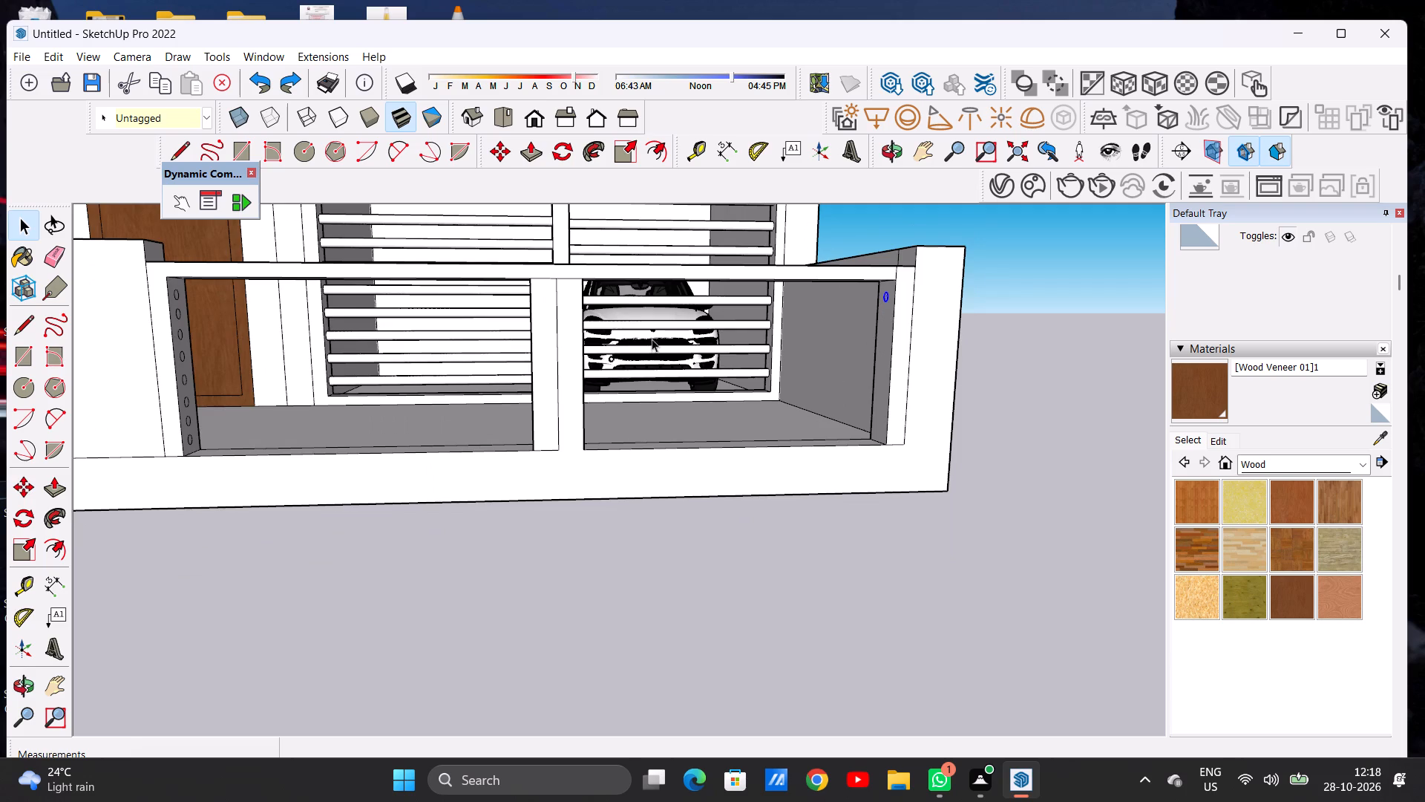
middle_click_drag(604, 328, 514, 276)
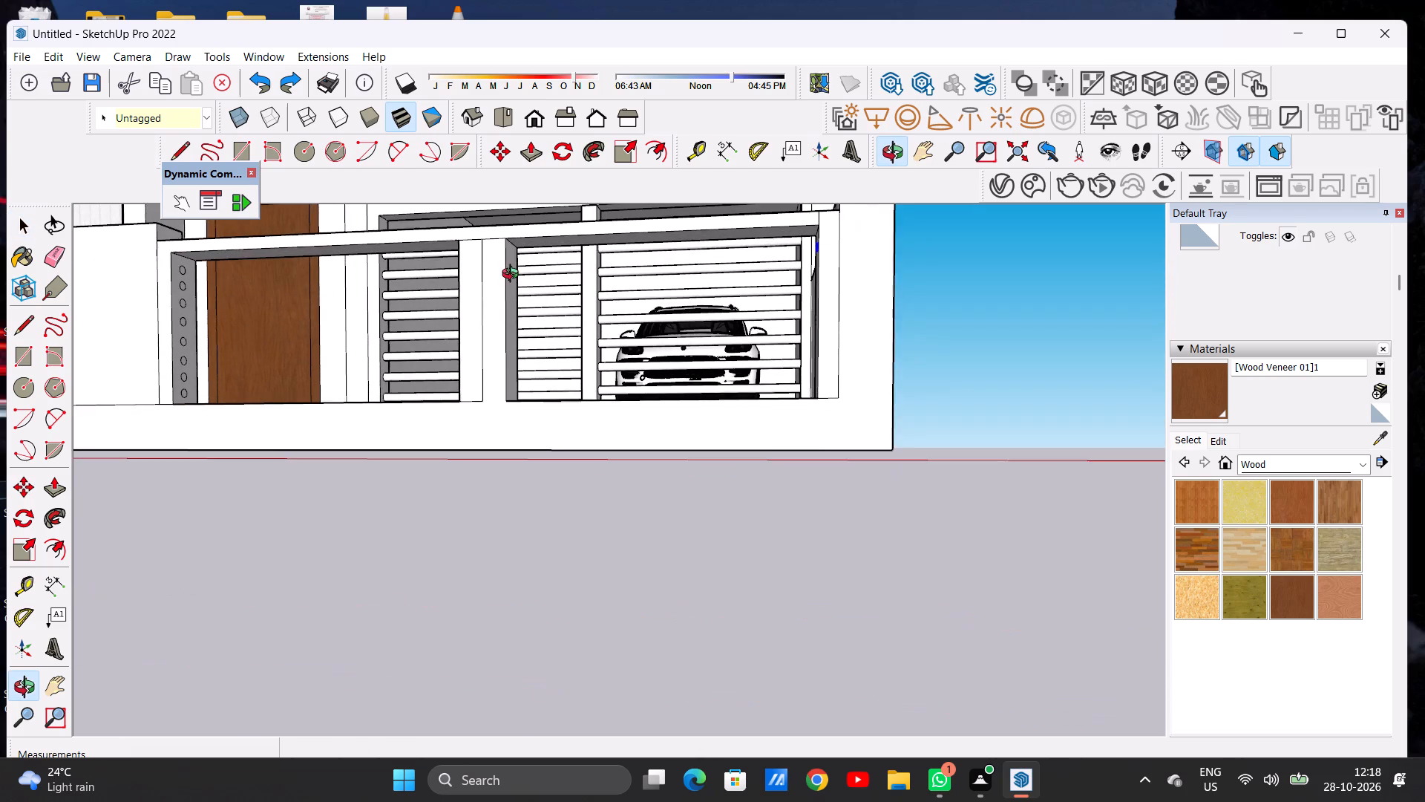
middle_click_drag(514, 276, 568, 289)
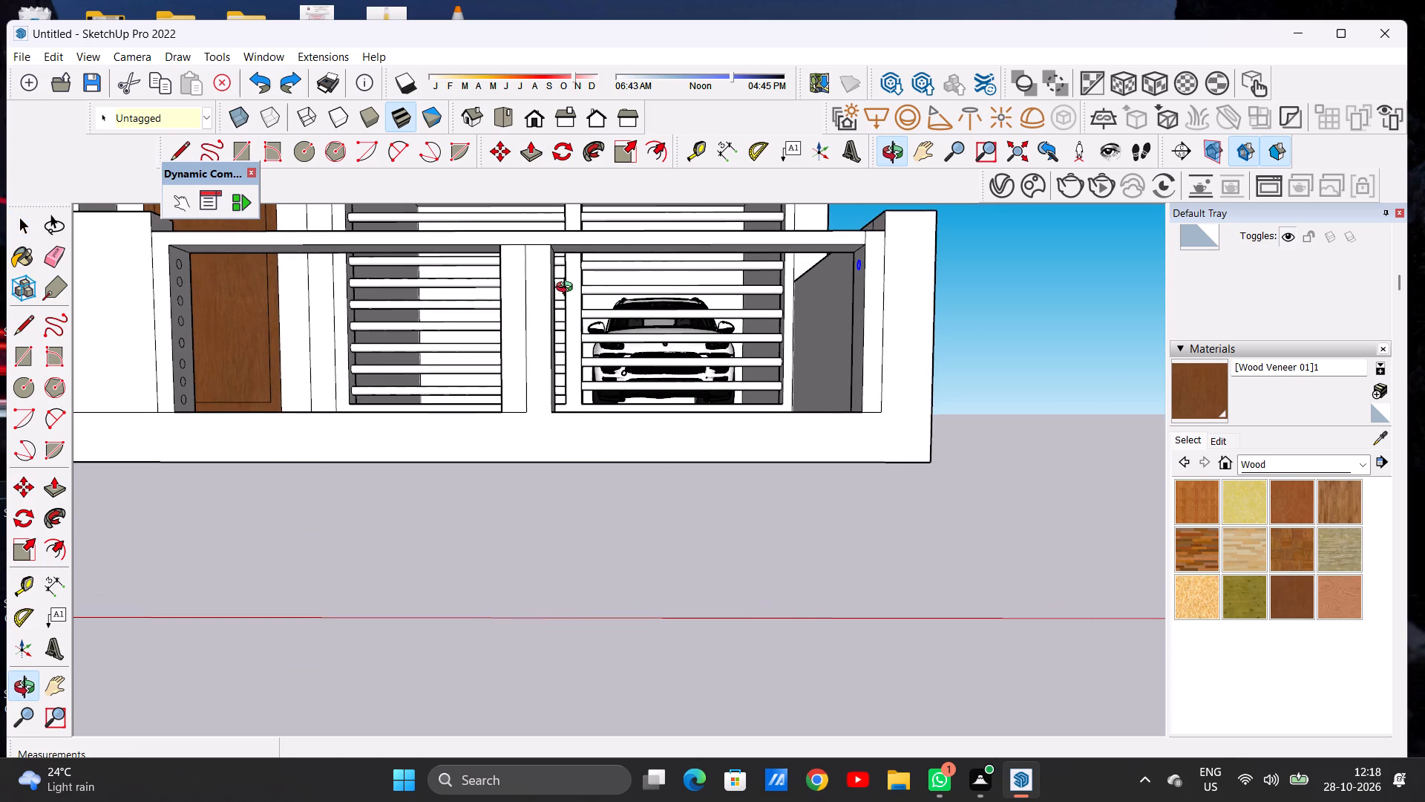
middle_click_drag(568, 289, 681, 303)
scroll(912, 285, "up", 5)
scroll(910, 284, "up", 20)
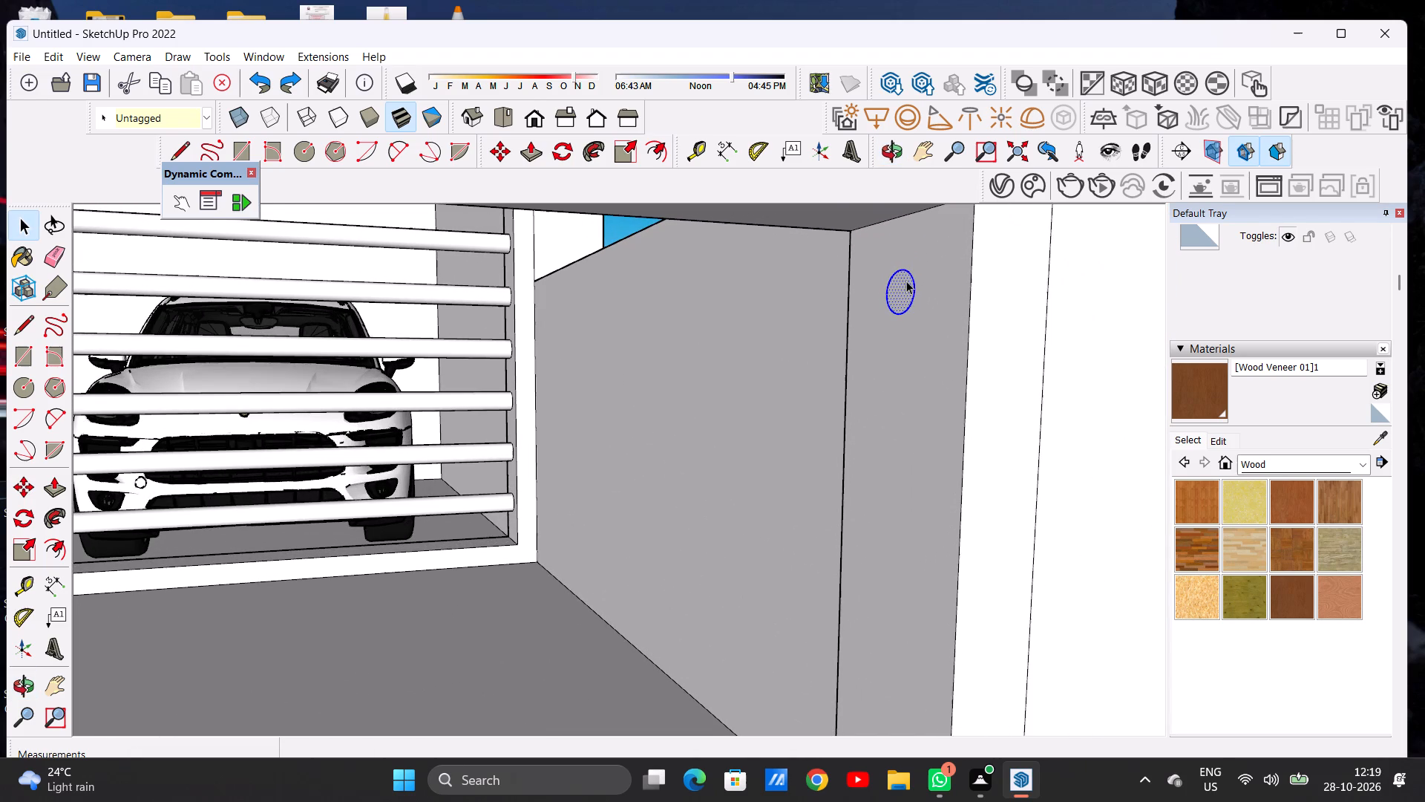
key("m")
left_click(894, 313)
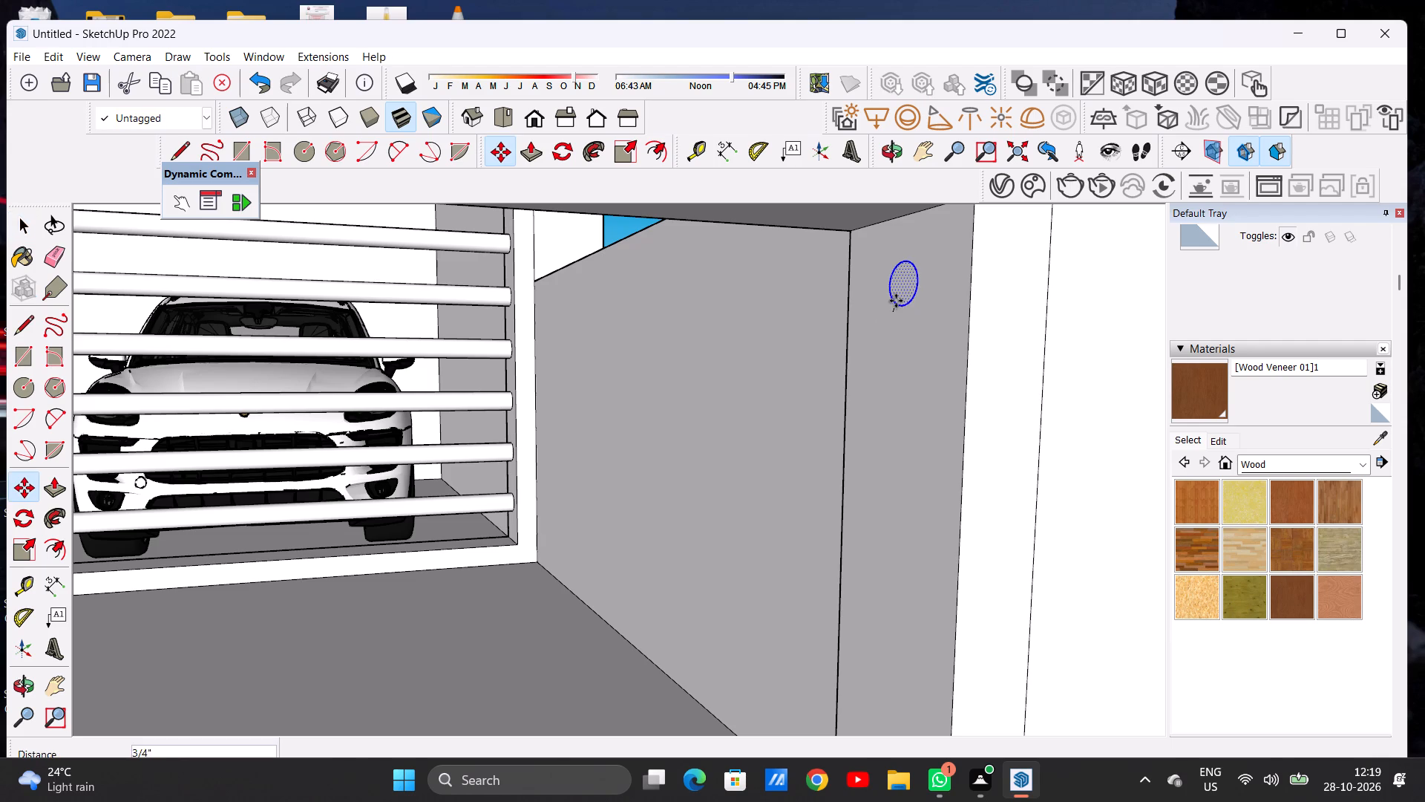
left_click(896, 296)
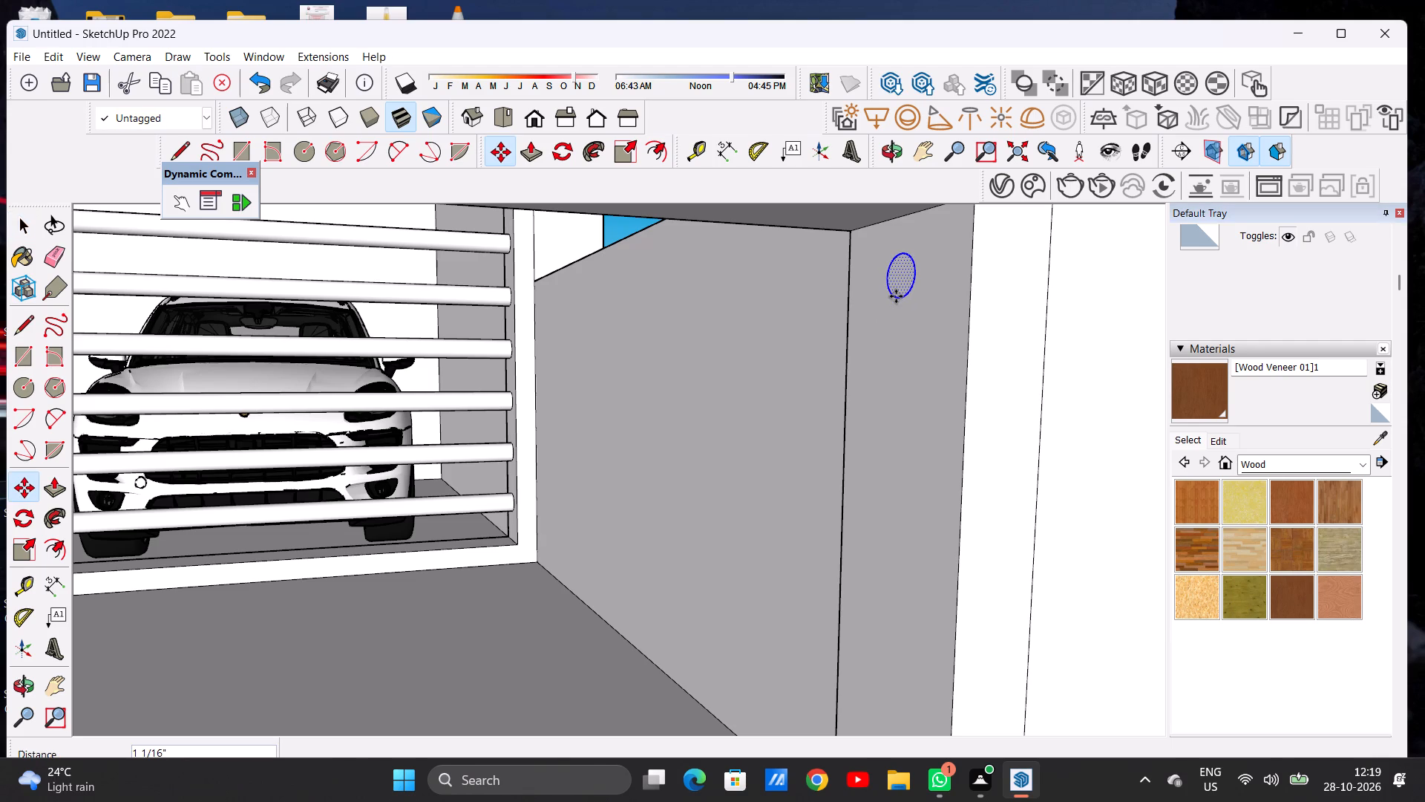
Copy the circle about 5 1/8" straight down the far gate post's inner face and array it as seven copies (*7).
type("MM")
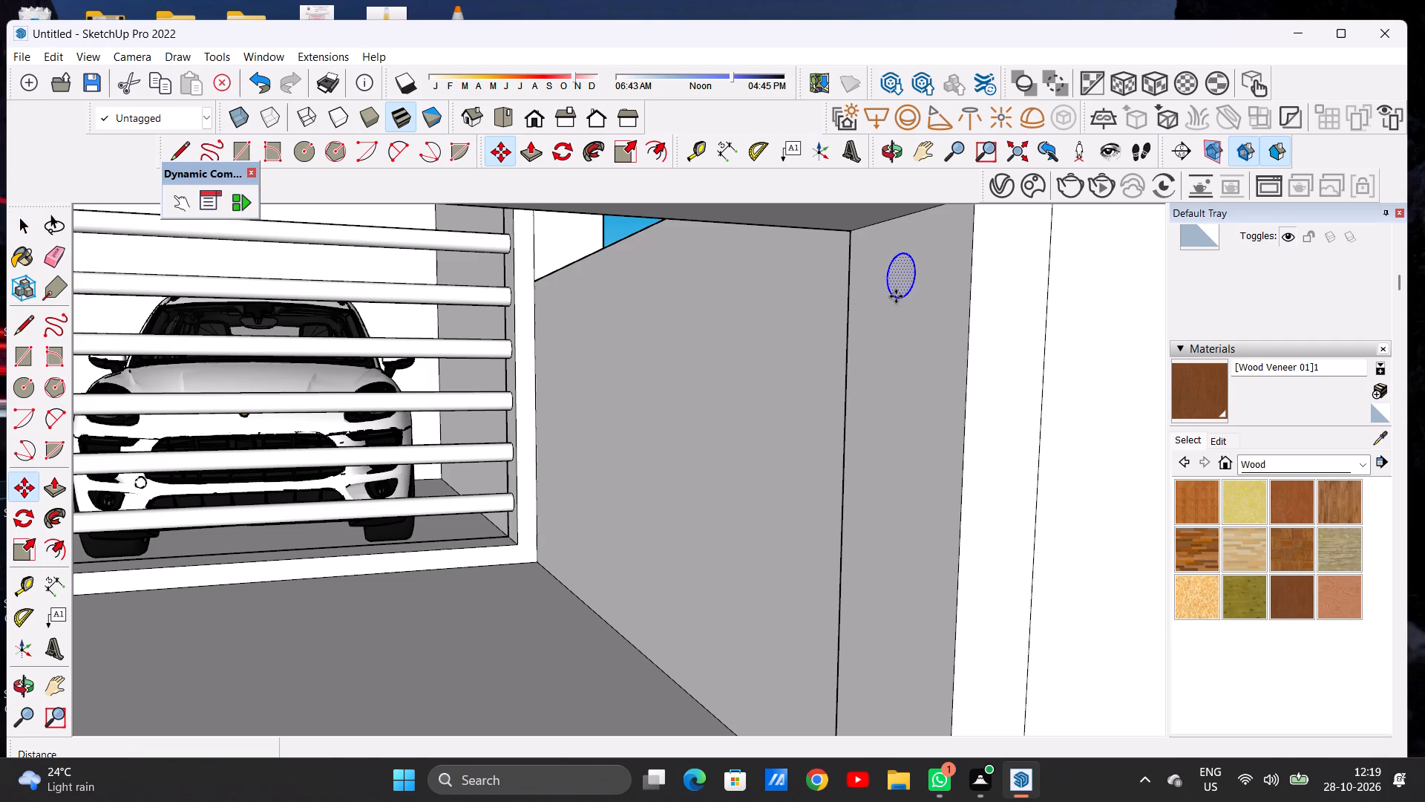
left_click(896, 296)
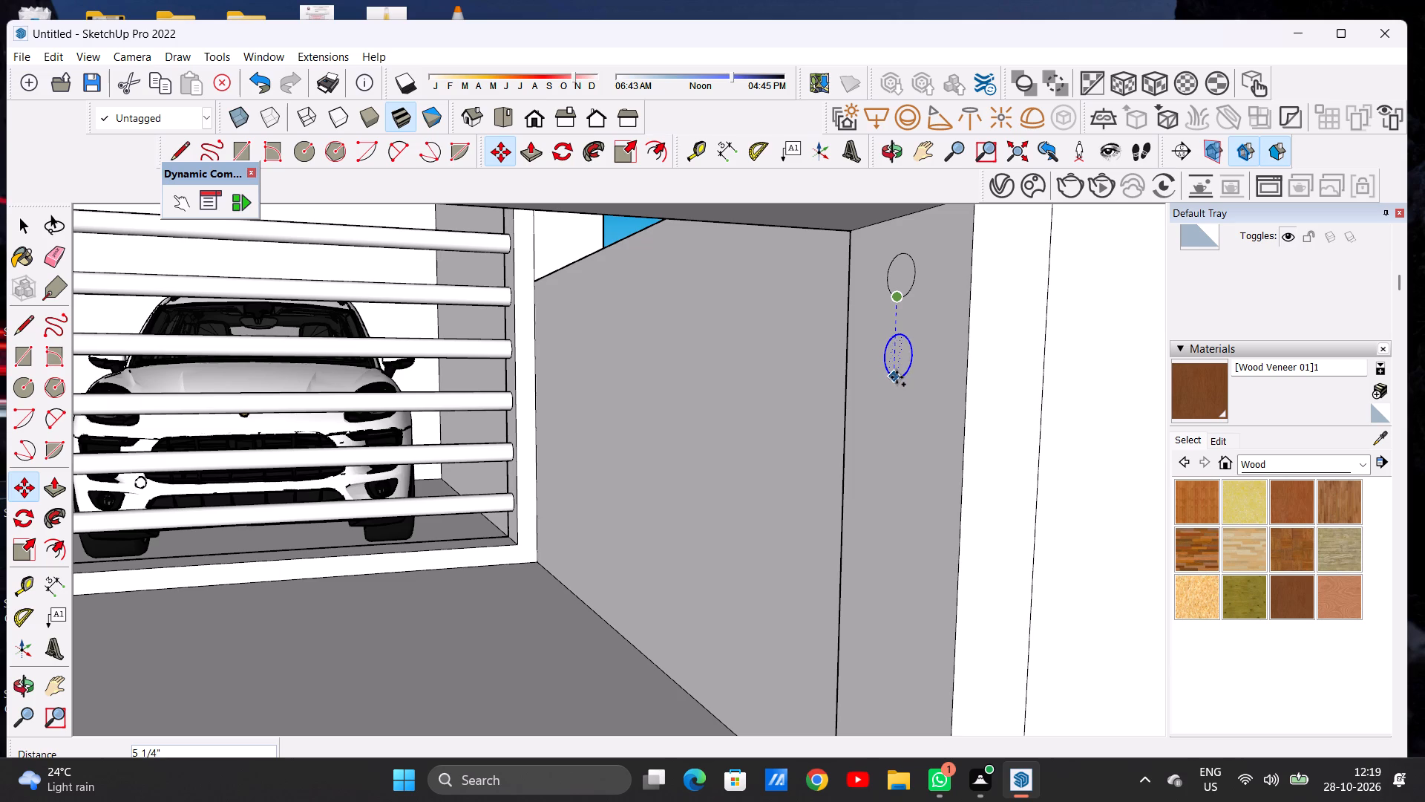
left_click(898, 375)
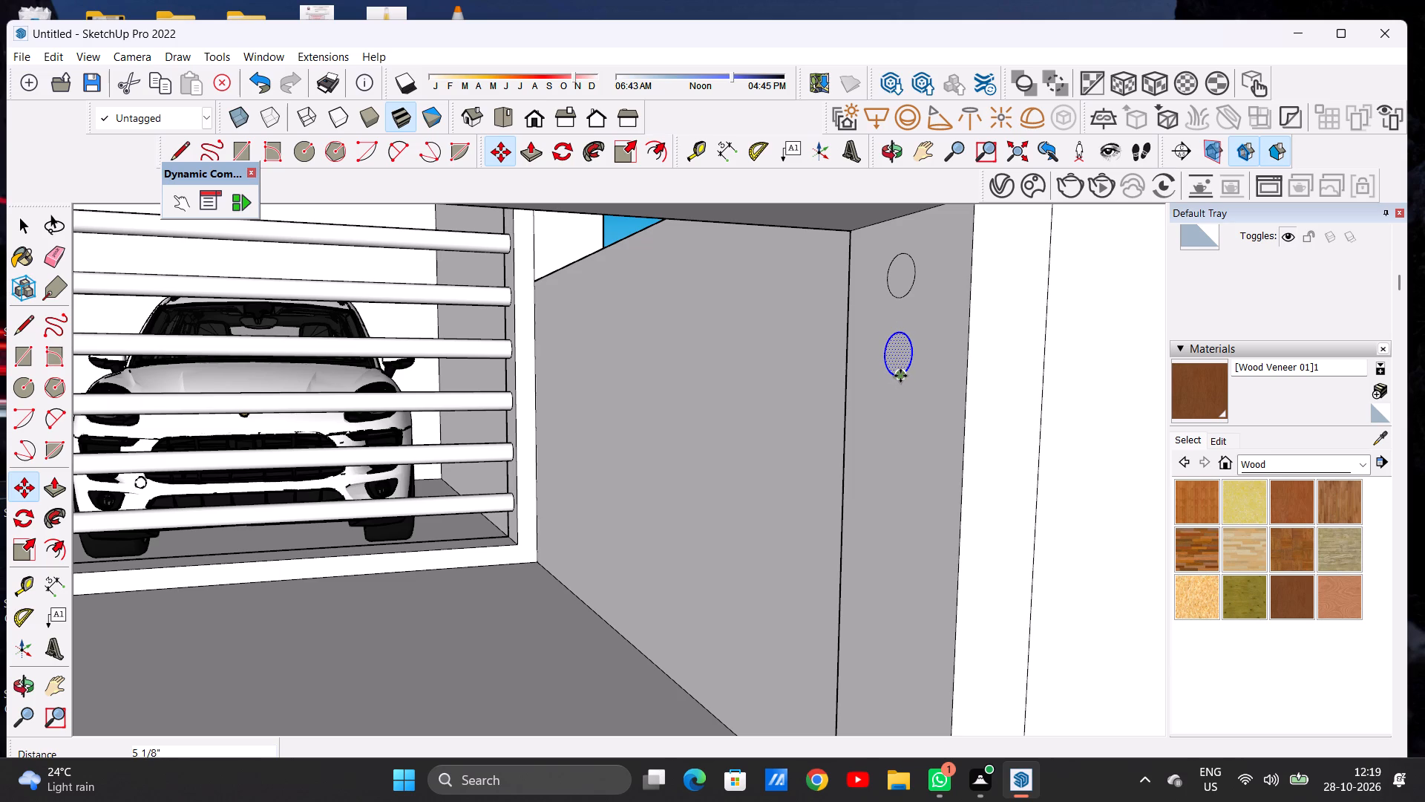
type("*7")
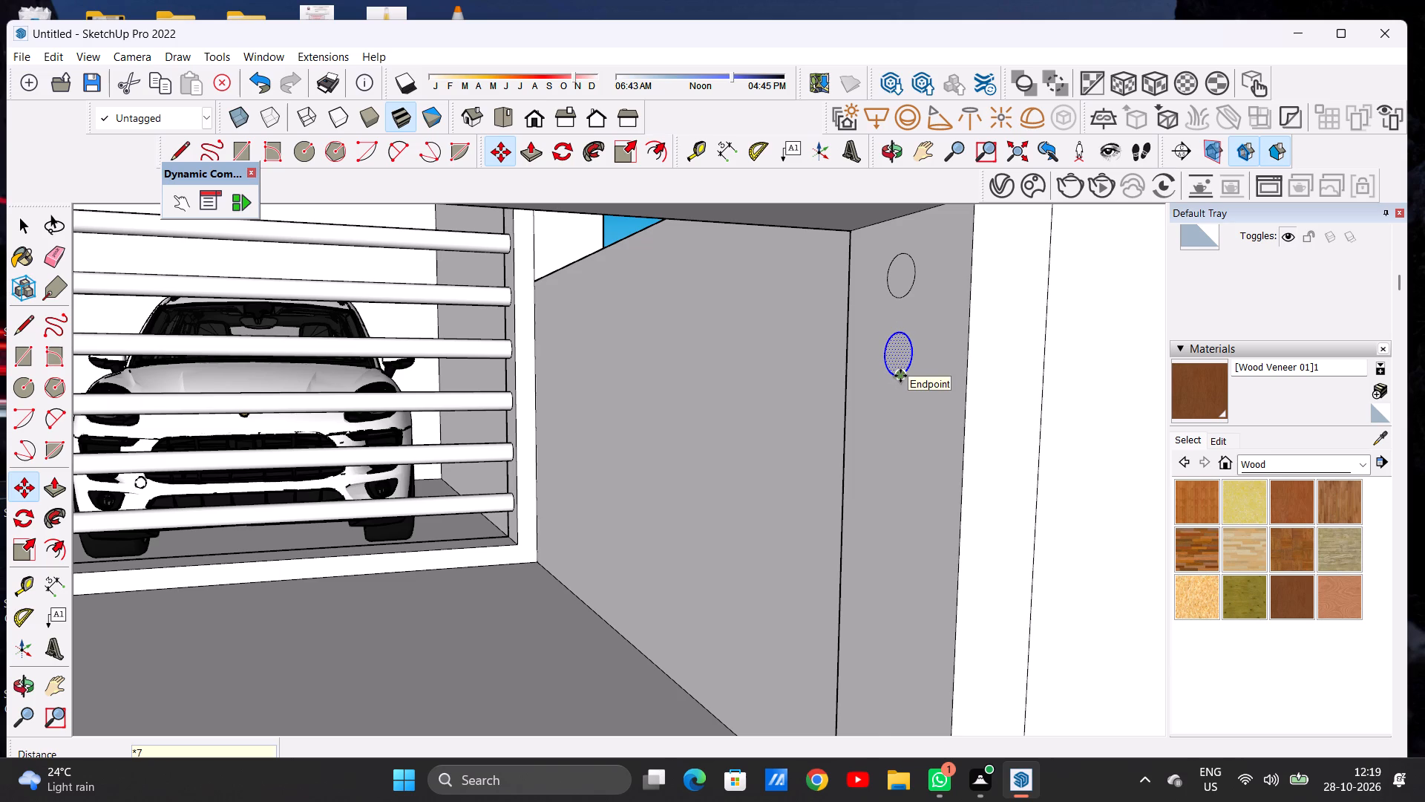
key("Return")
key("space")
Move the lowest circle straight down the far gate post's inner face, closer to the post's foot.
scroll(900, 375, "down", 12)
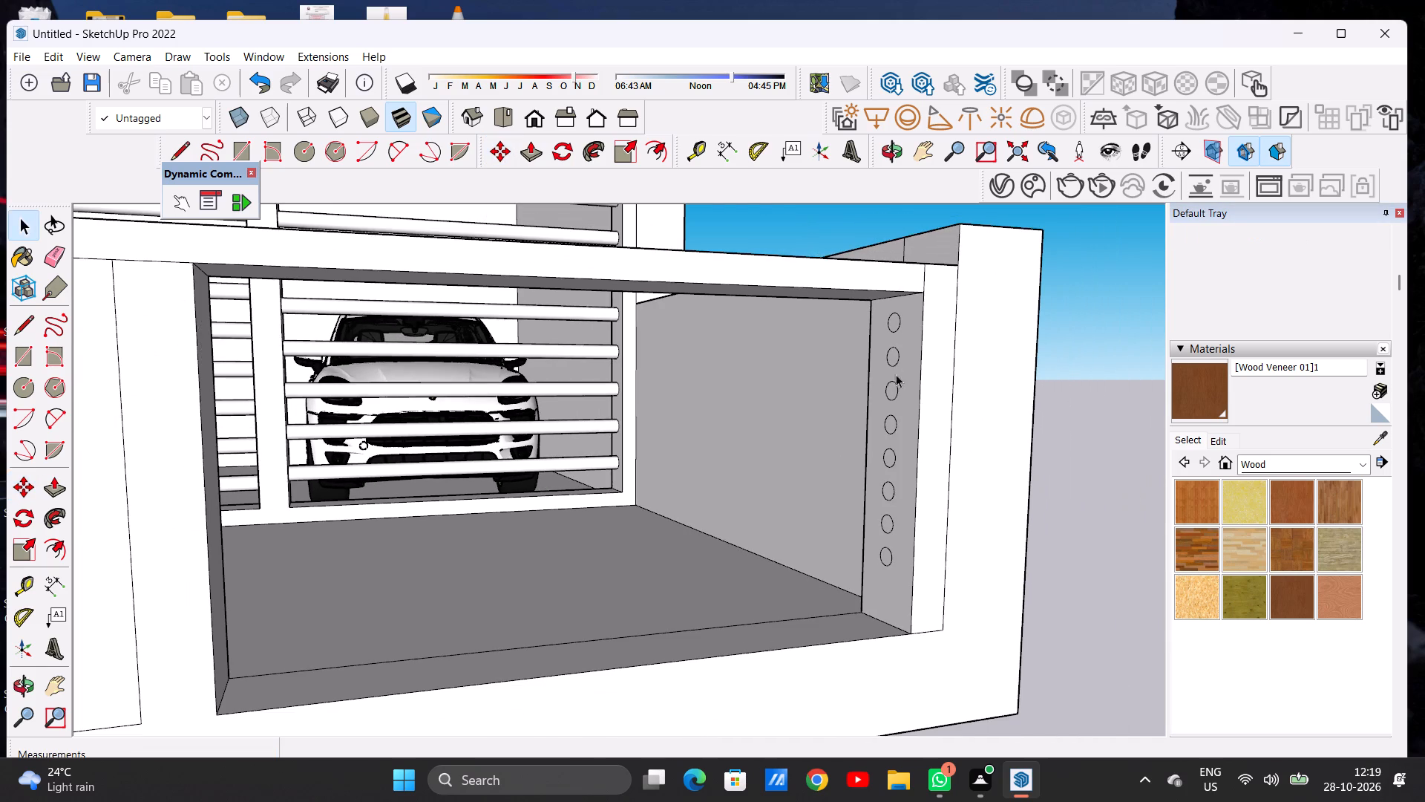
middle_click_drag(897, 525, 923, 547)
scroll(911, 607, "up", 5)
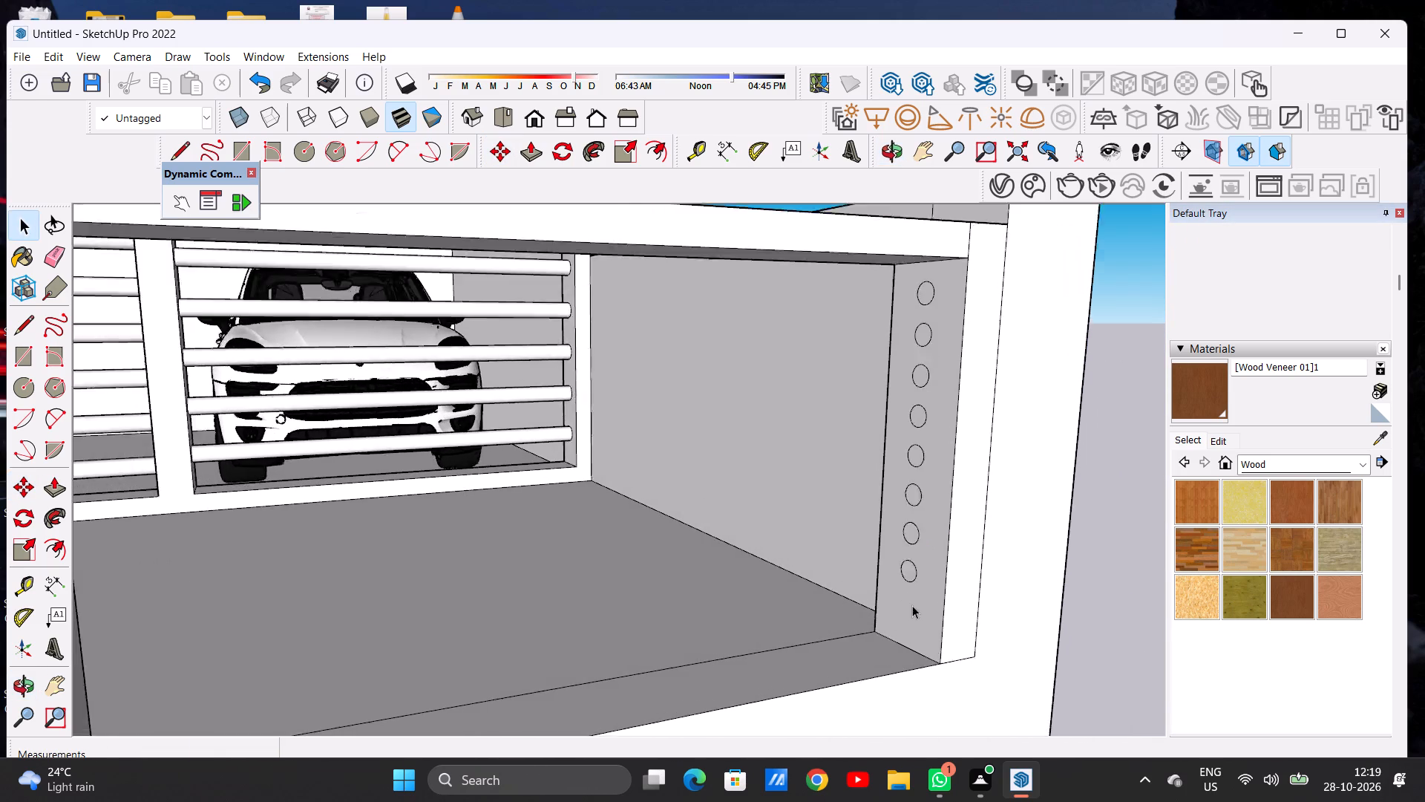
scroll(912, 605, "up", 8)
double_click(908, 555)
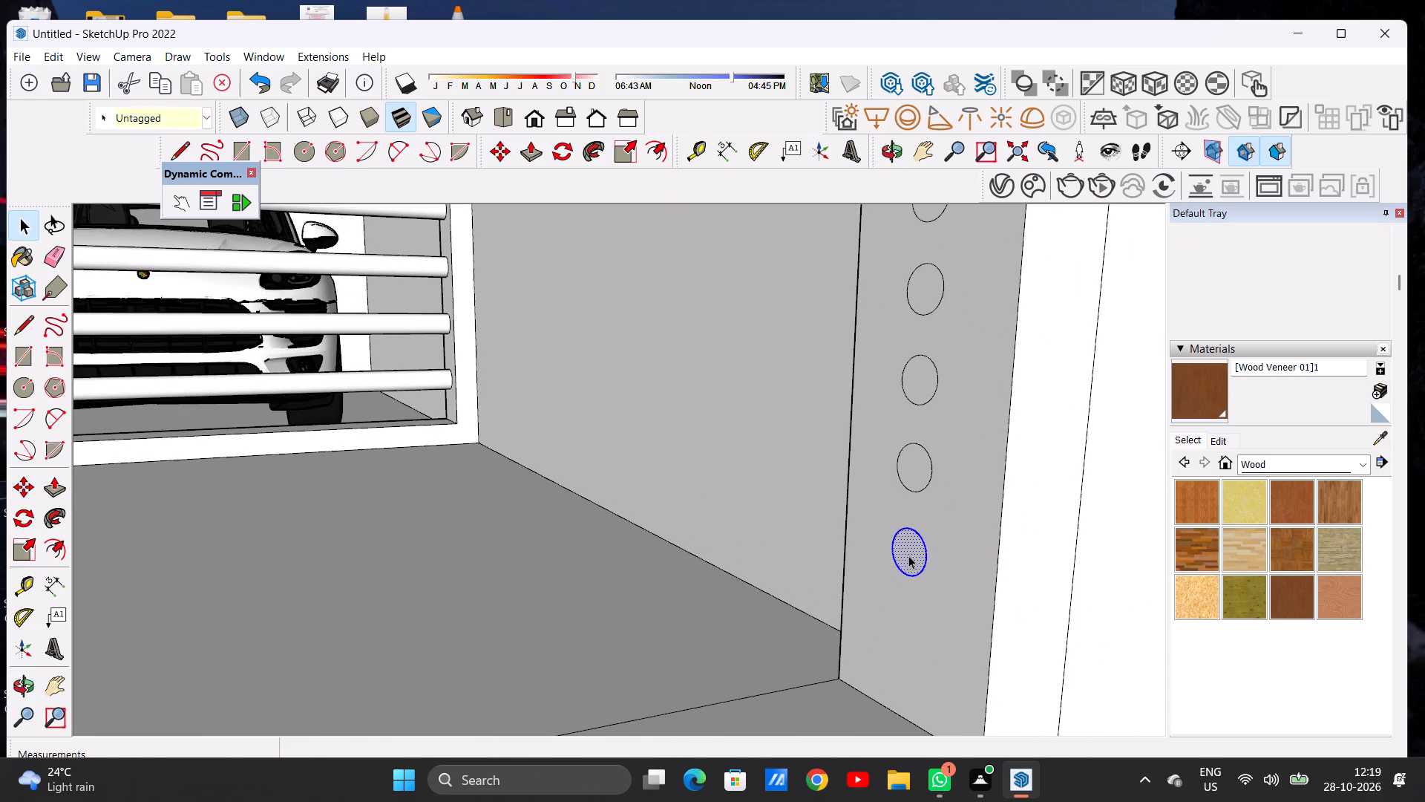
key("m")
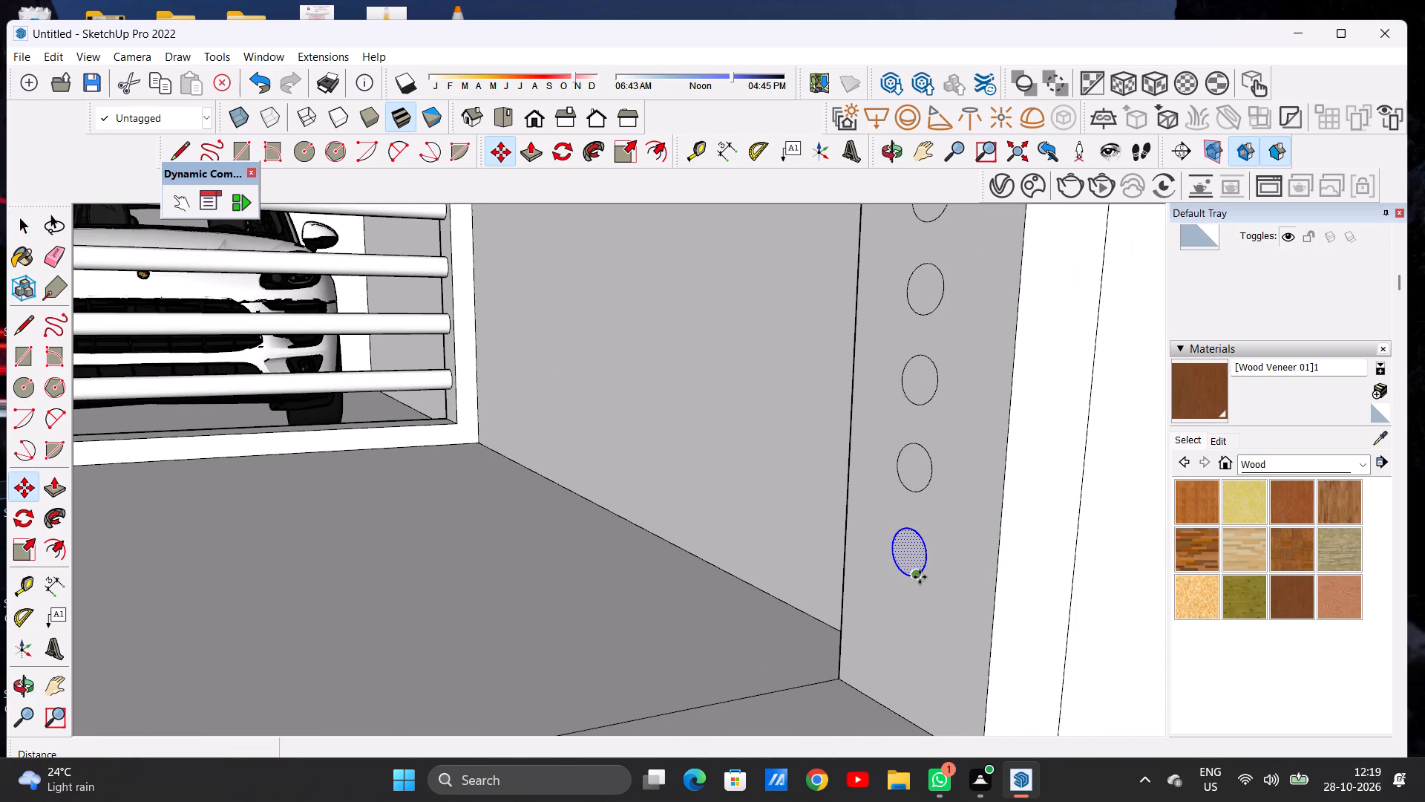
left_click(920, 577)
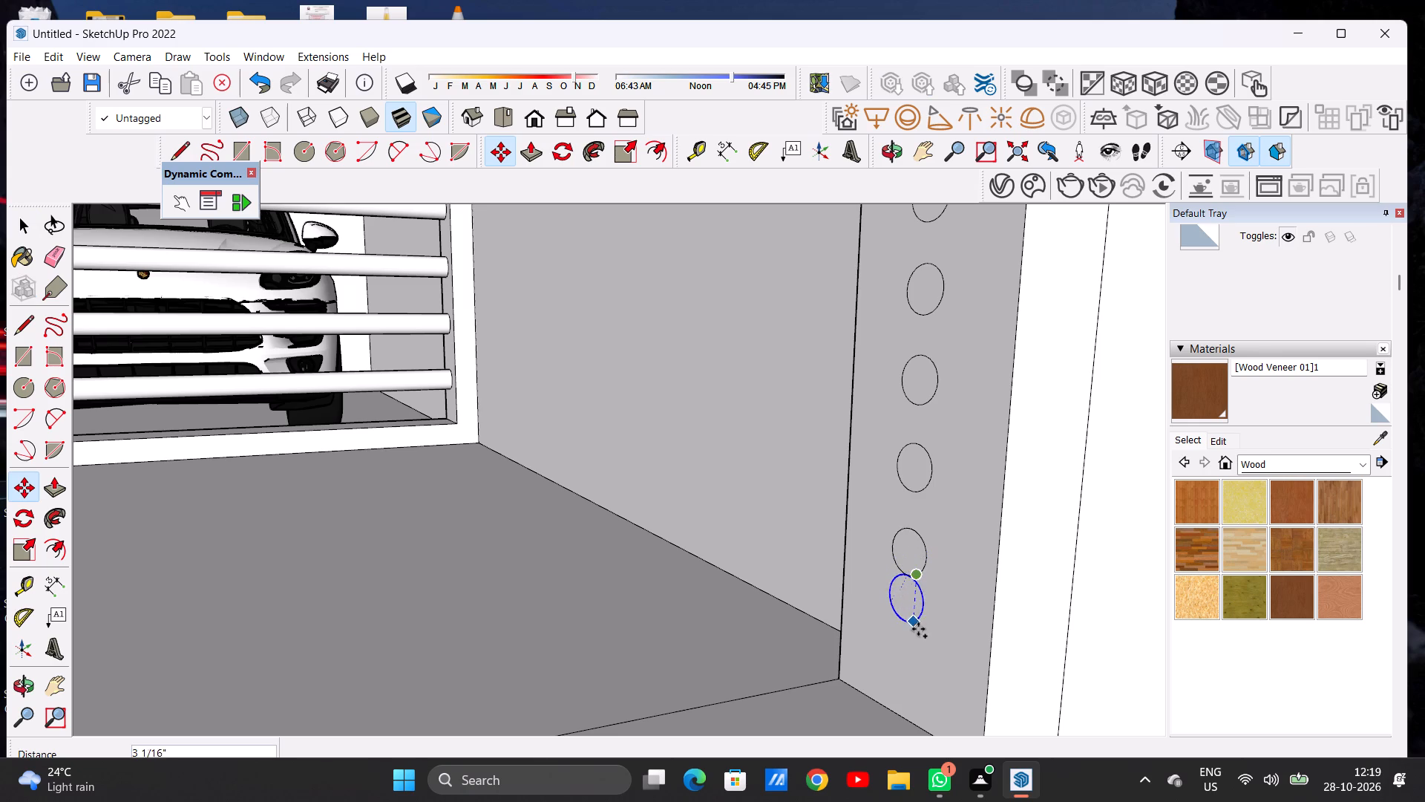
key("space")
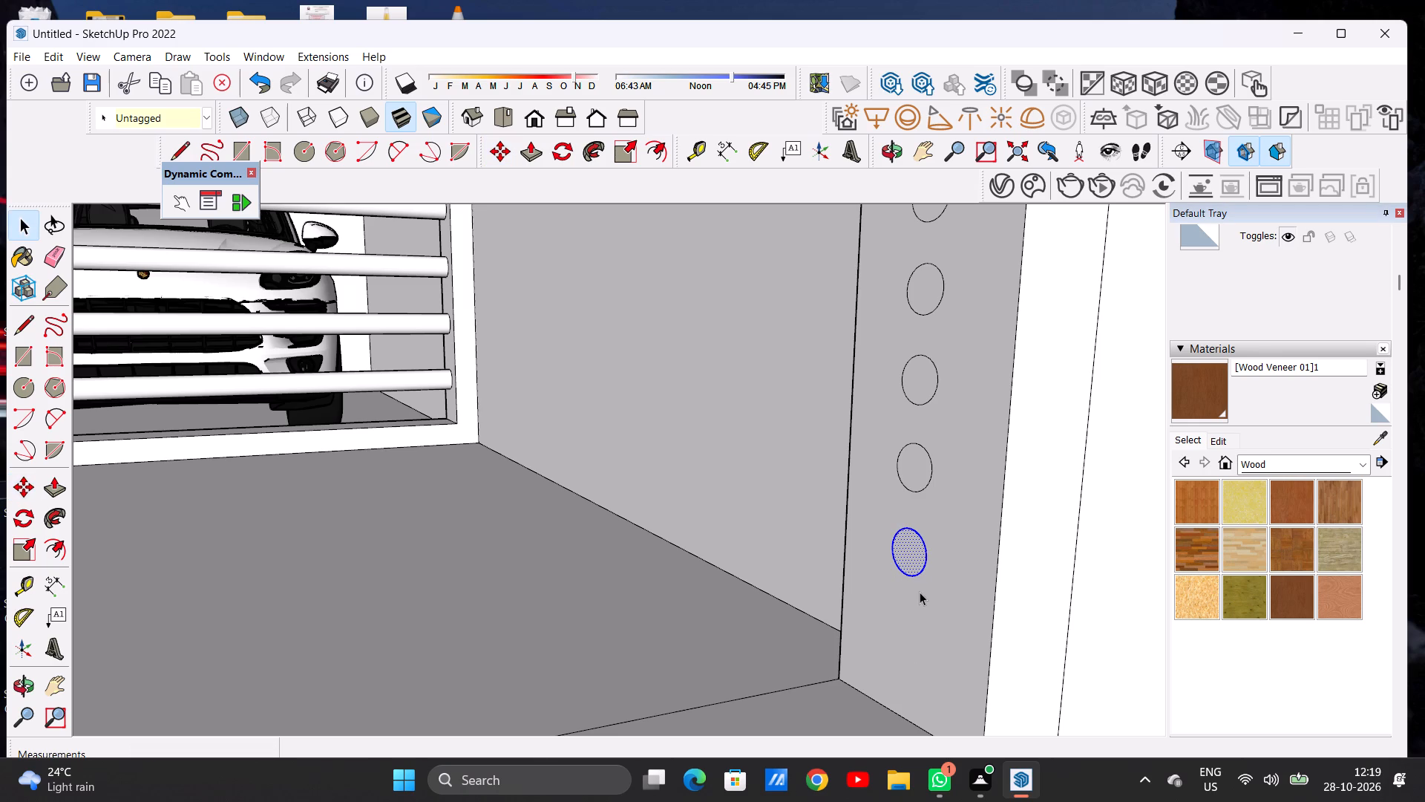
key("m")
left_click(918, 573)
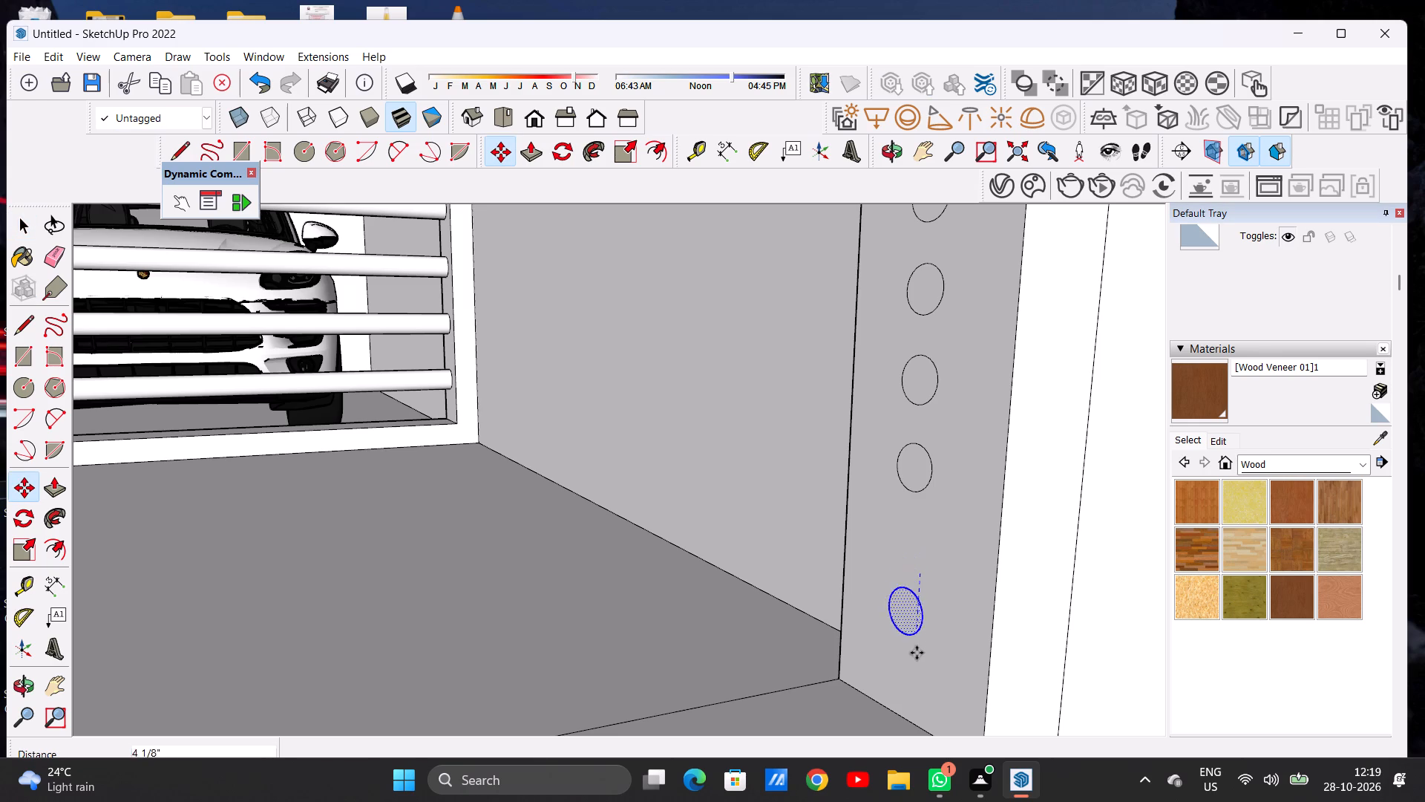
left_click(918, 670)
key("space")
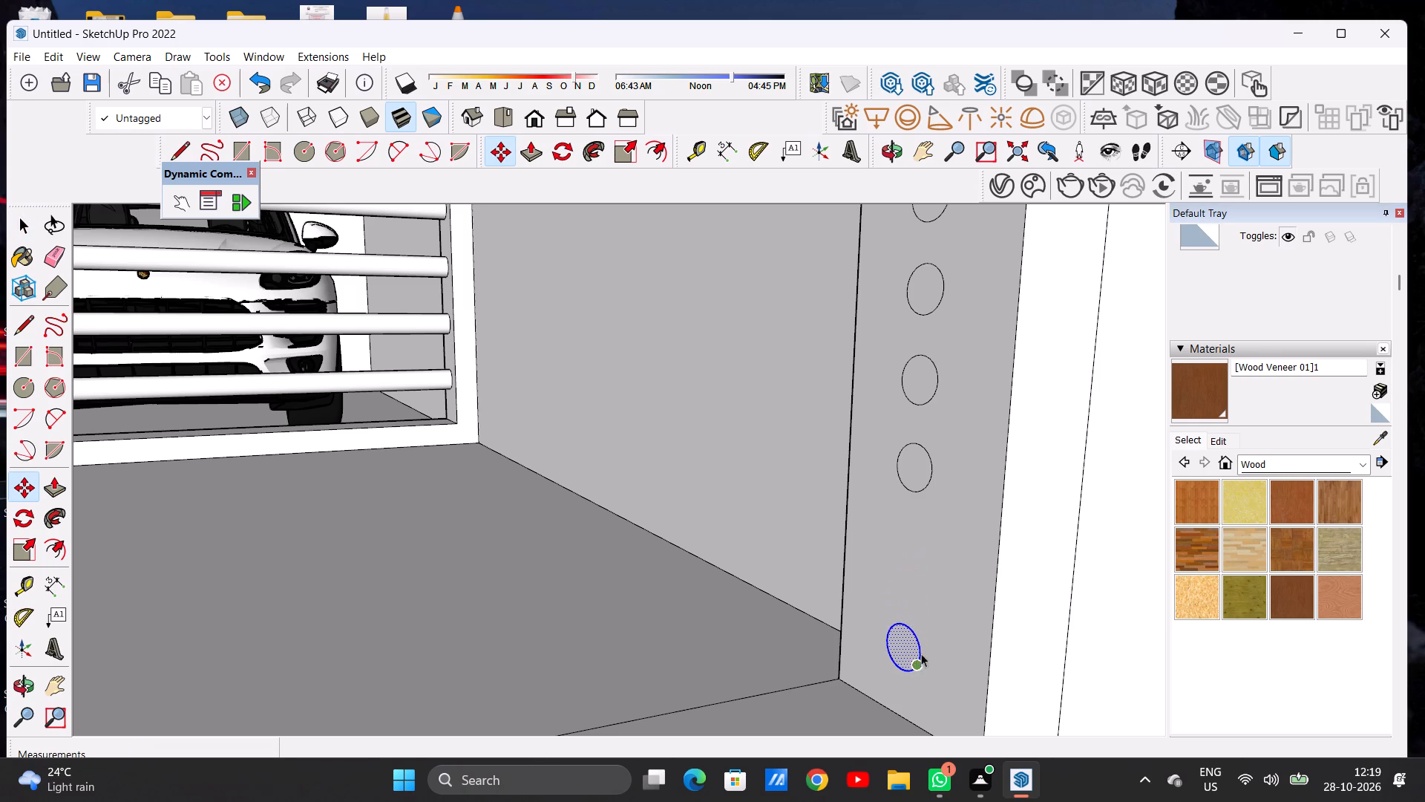
Move the seventh circle from the top about 5 5/8" down the far gate post, just above the lowest circle.
double_click(916, 464)
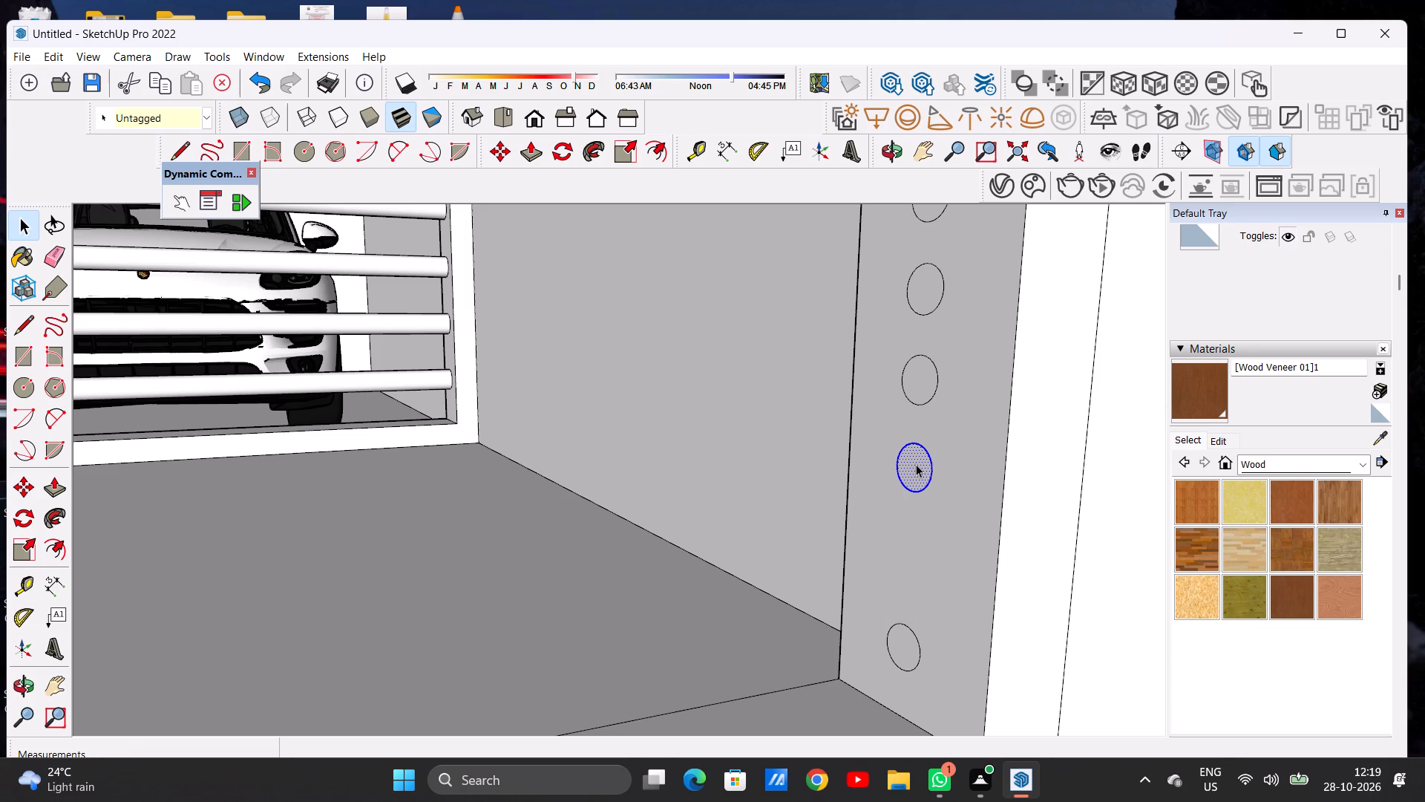
key("m")
left_click(918, 490)
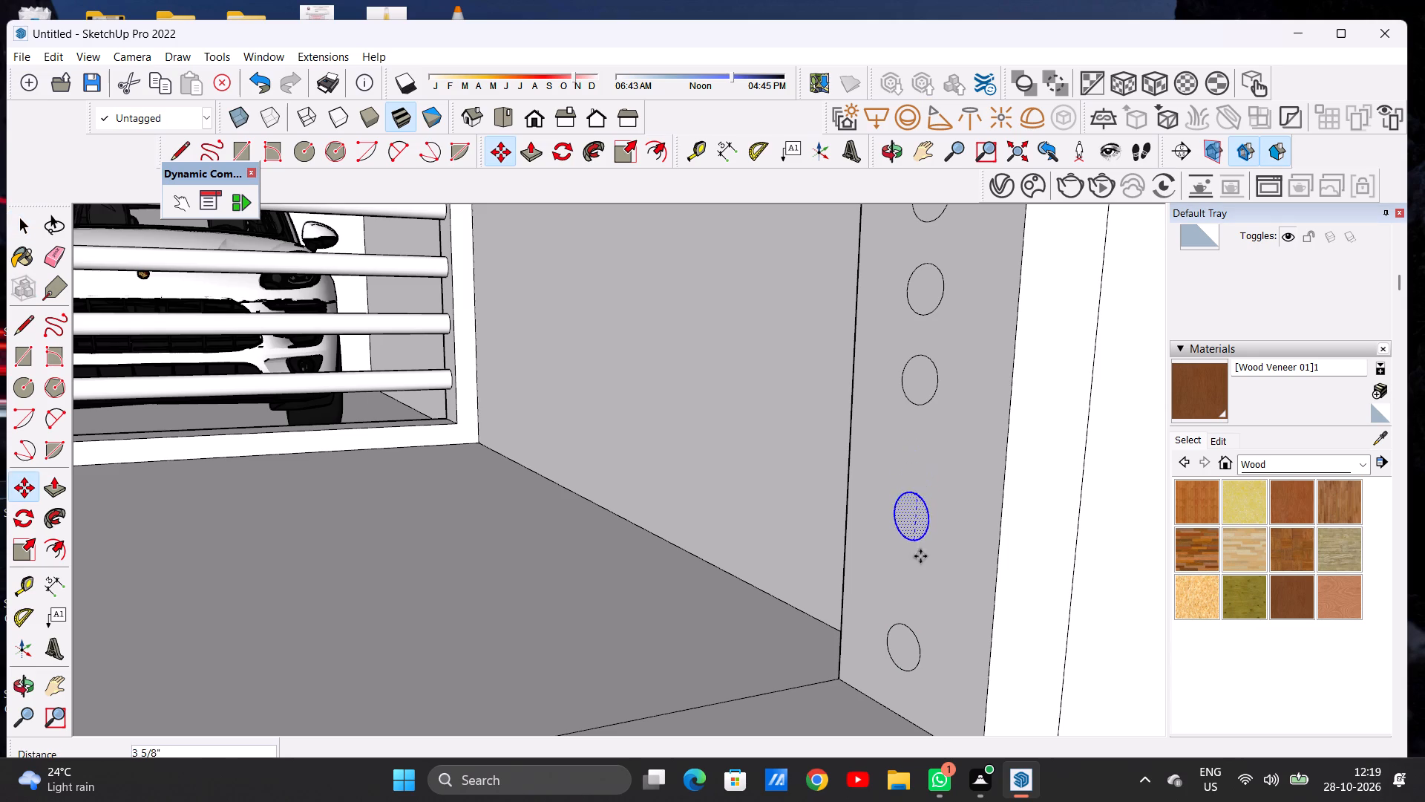
left_click(920, 585)
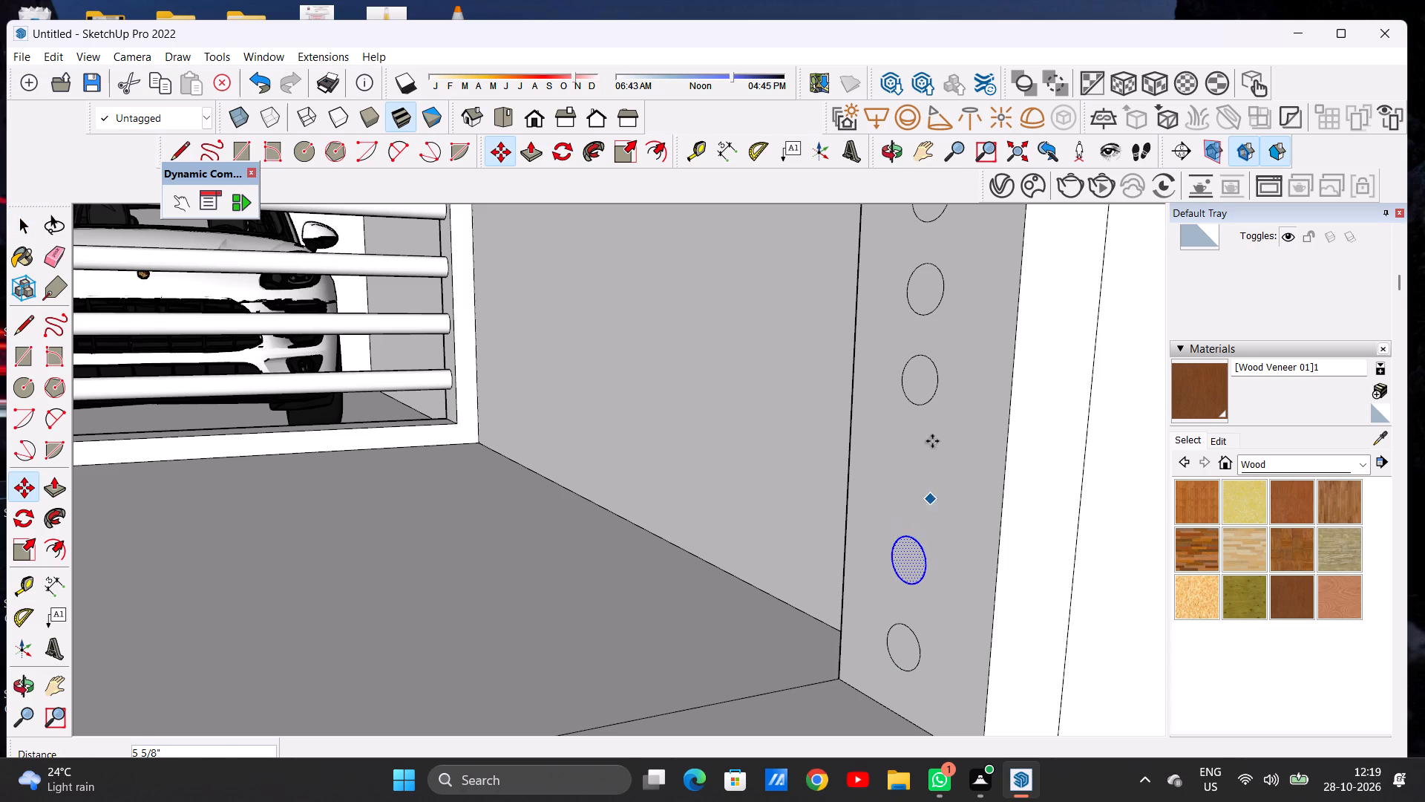
key("space")
Move the sixth circle from the top about 5" down the far gate post, spacing it evenly above the seventh.
double_click(924, 385)
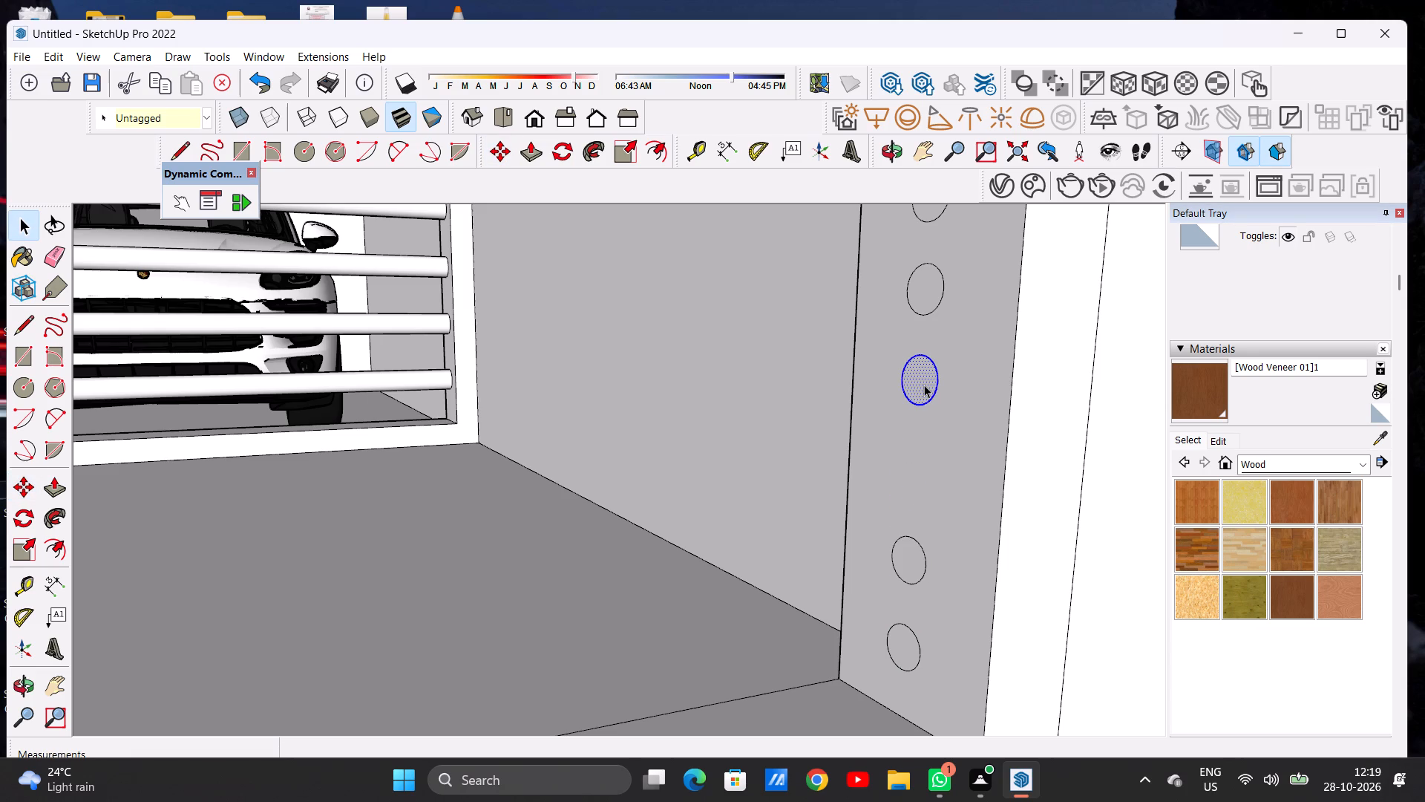
key("m")
left_click(917, 410)
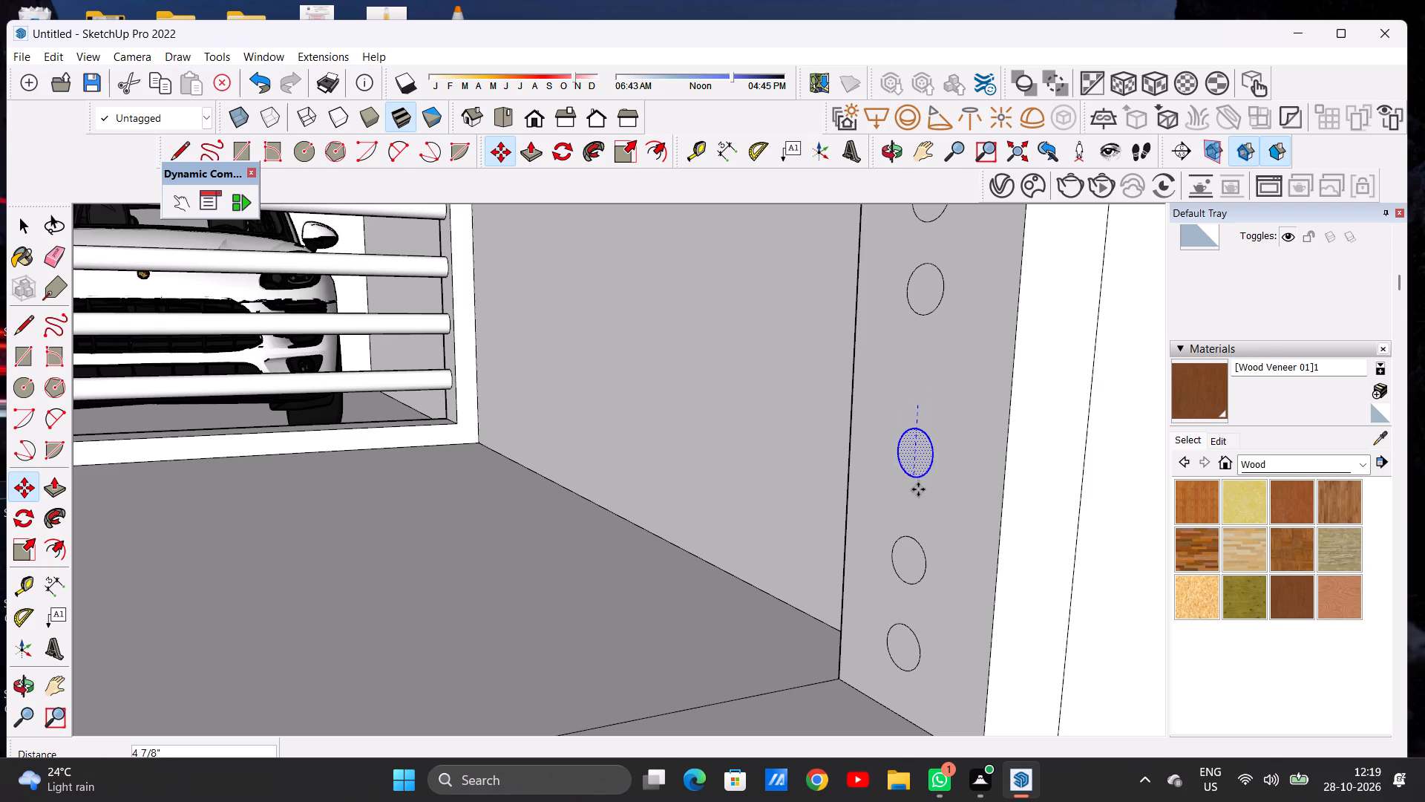
left_click(918, 491)
key("space")
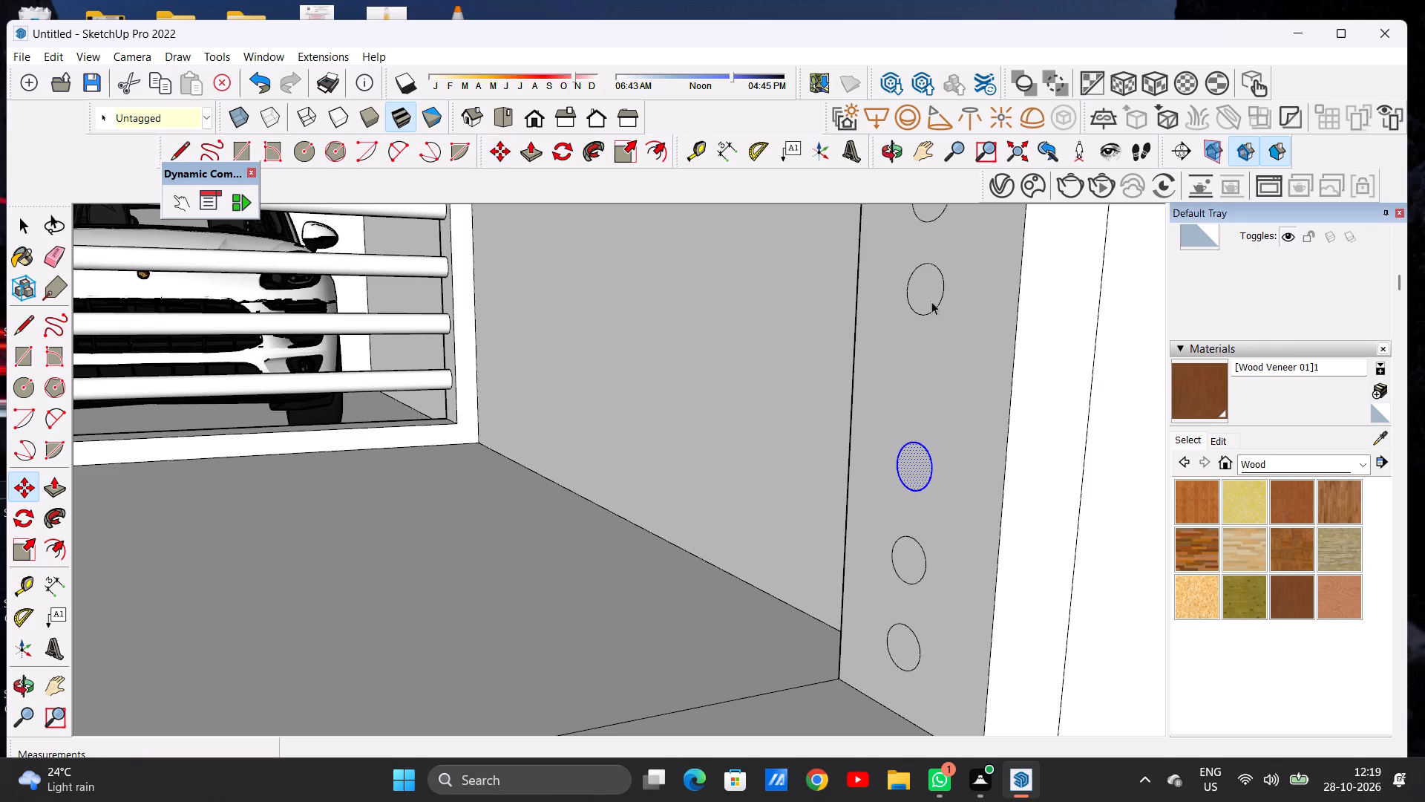
Move the fifth circle from the top about 4 3/16" down the far gate post, spacing it above the sixth.
double_click(916, 298)
key("m")
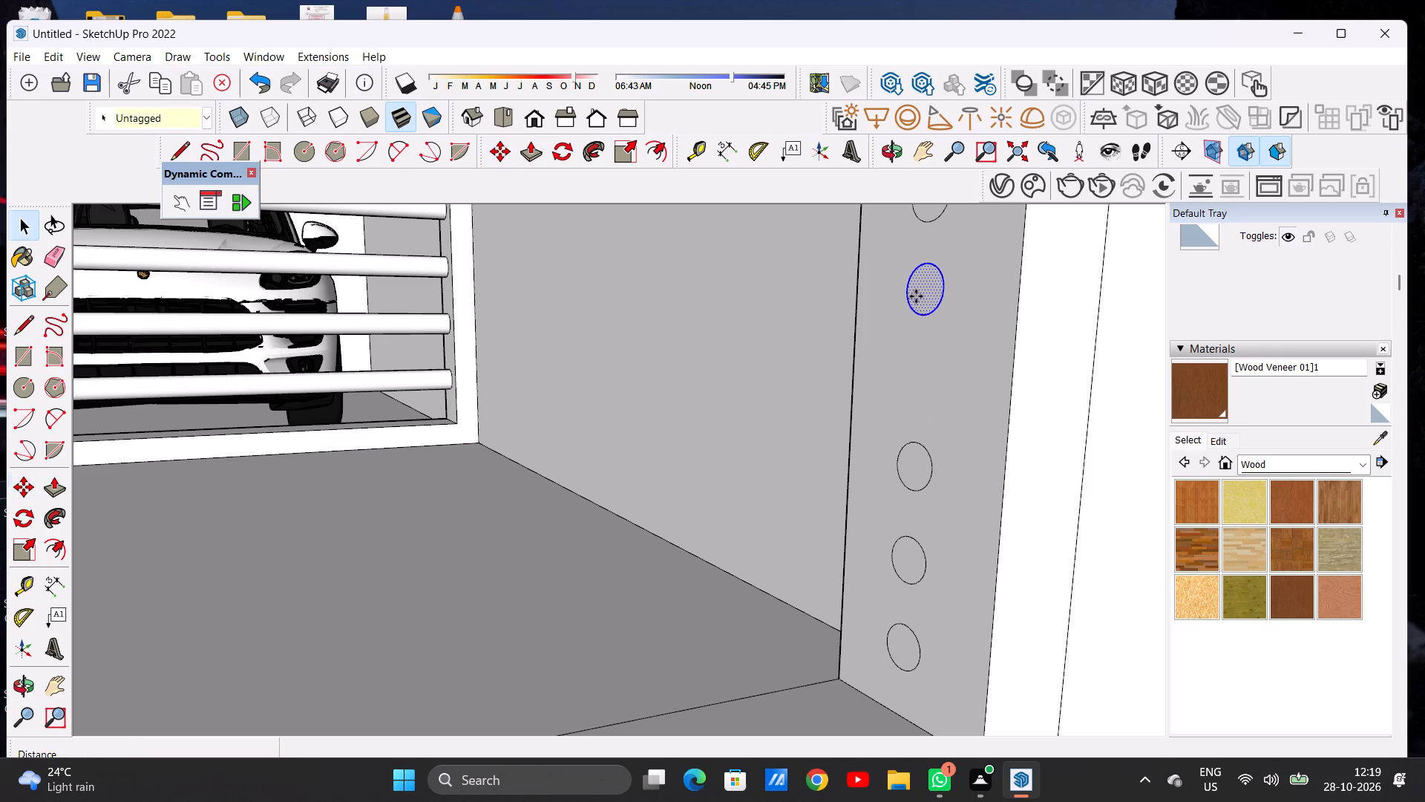
left_click(926, 318)
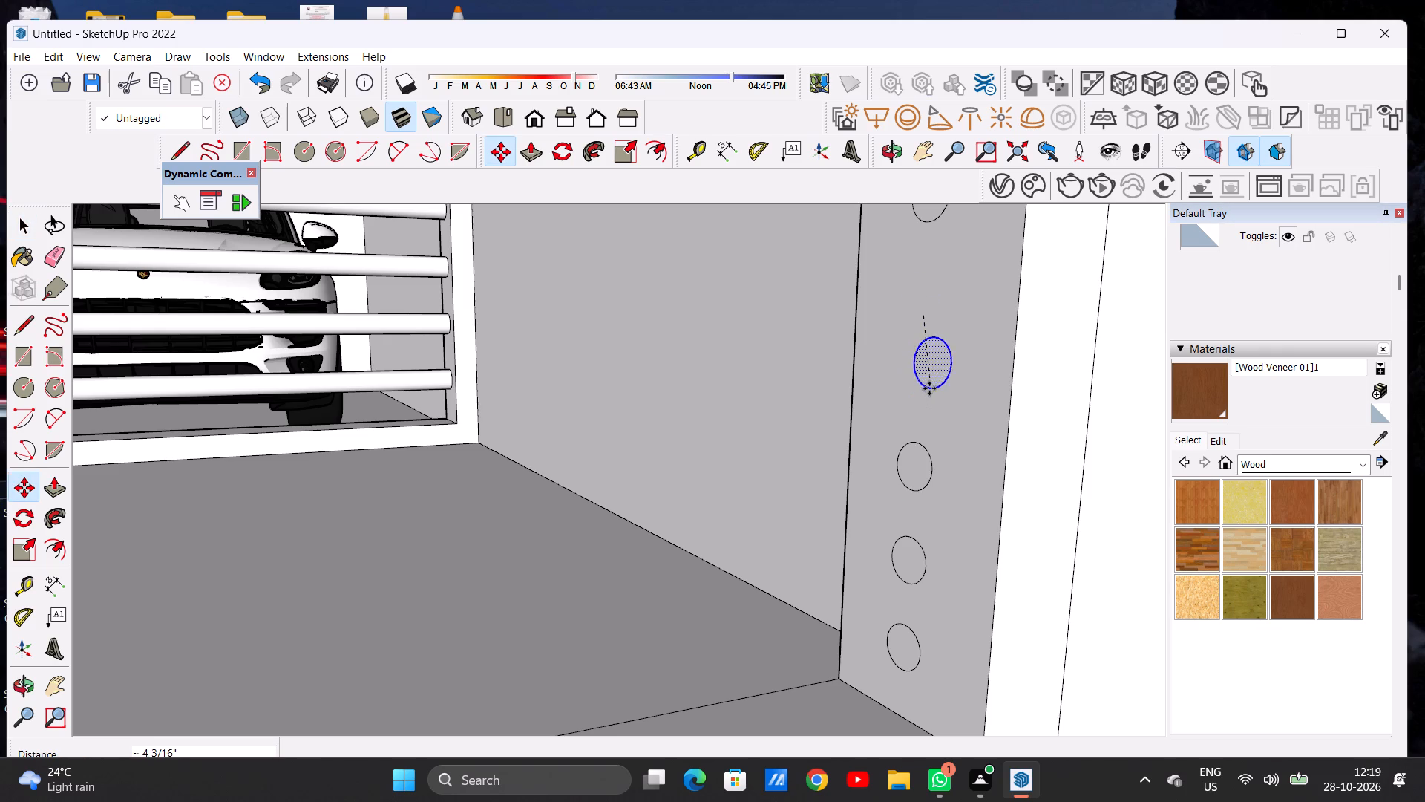
left_click(923, 390)
key("space")
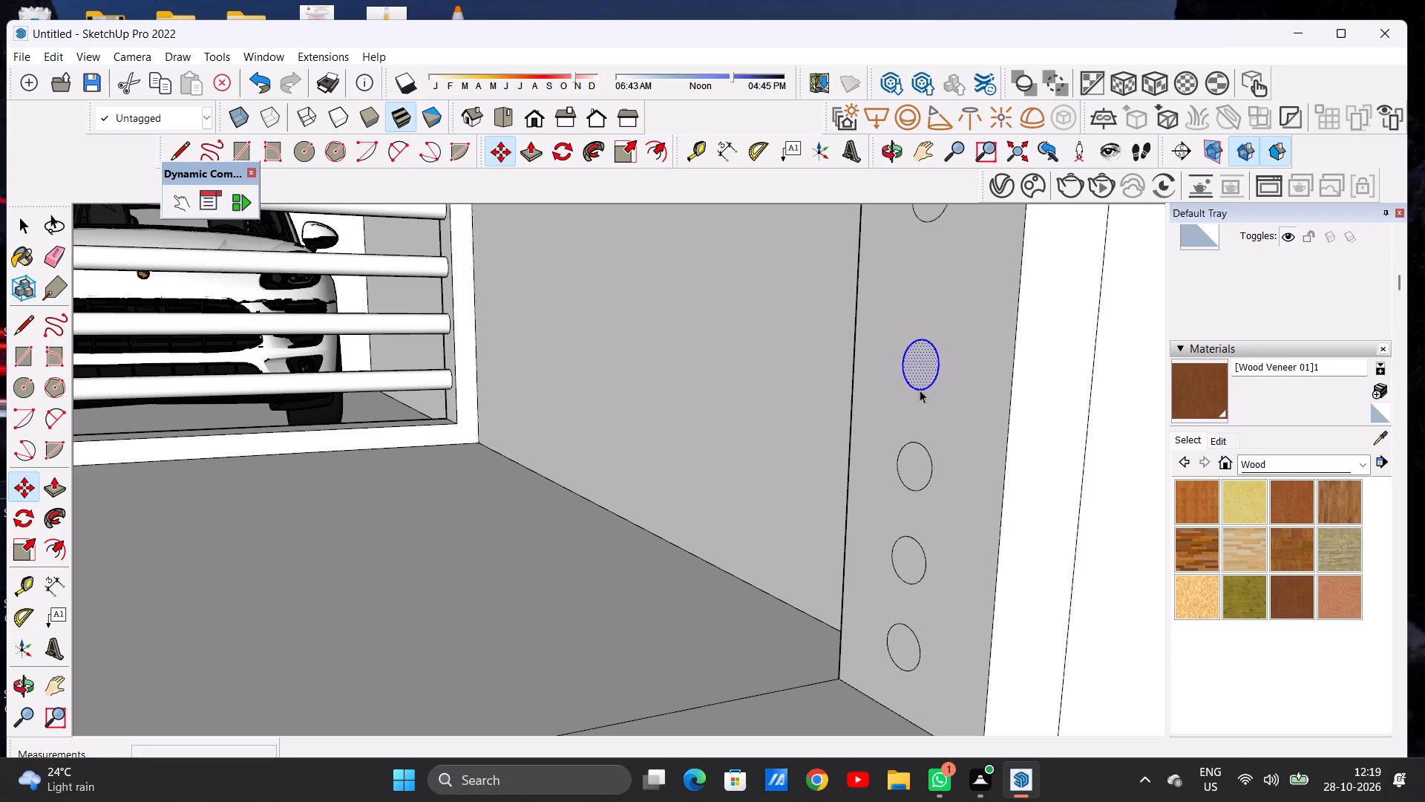
Move the fourth circle from the top about 3 5/16" down the far gate post, spacing it evenly above the fifth.
scroll(911, 394, "down", 19)
scroll(918, 401, "up", 1)
scroll(918, 401, "down", 8)
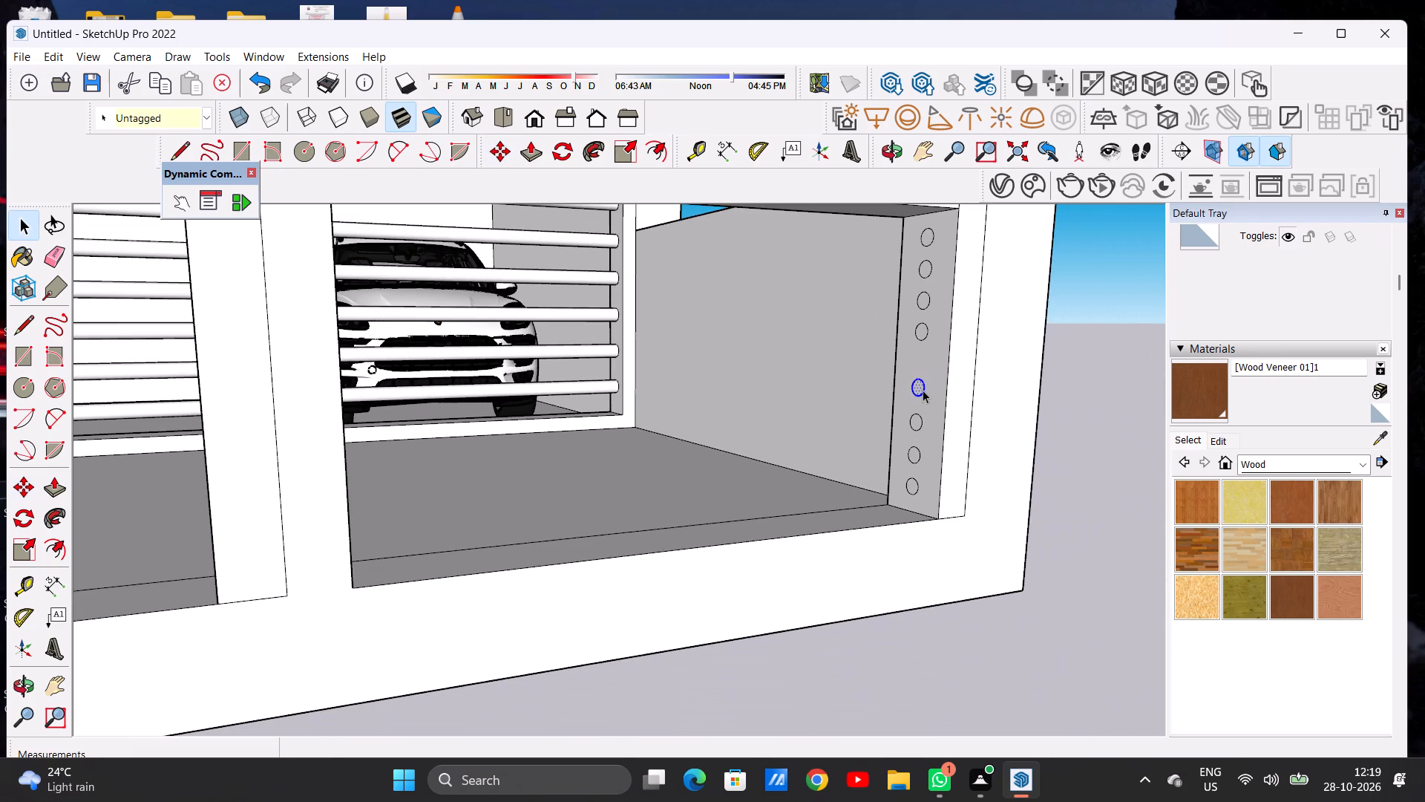
scroll(928, 371, "down", 4)
scroll(928, 371, "up", 1)
scroll(930, 371, "down", 2)
scroll(920, 335, "up", 8)
scroll(915, 293, "down", 3)
scroll(915, 293, "up", 1)
scroll(915, 293, "down", 2)
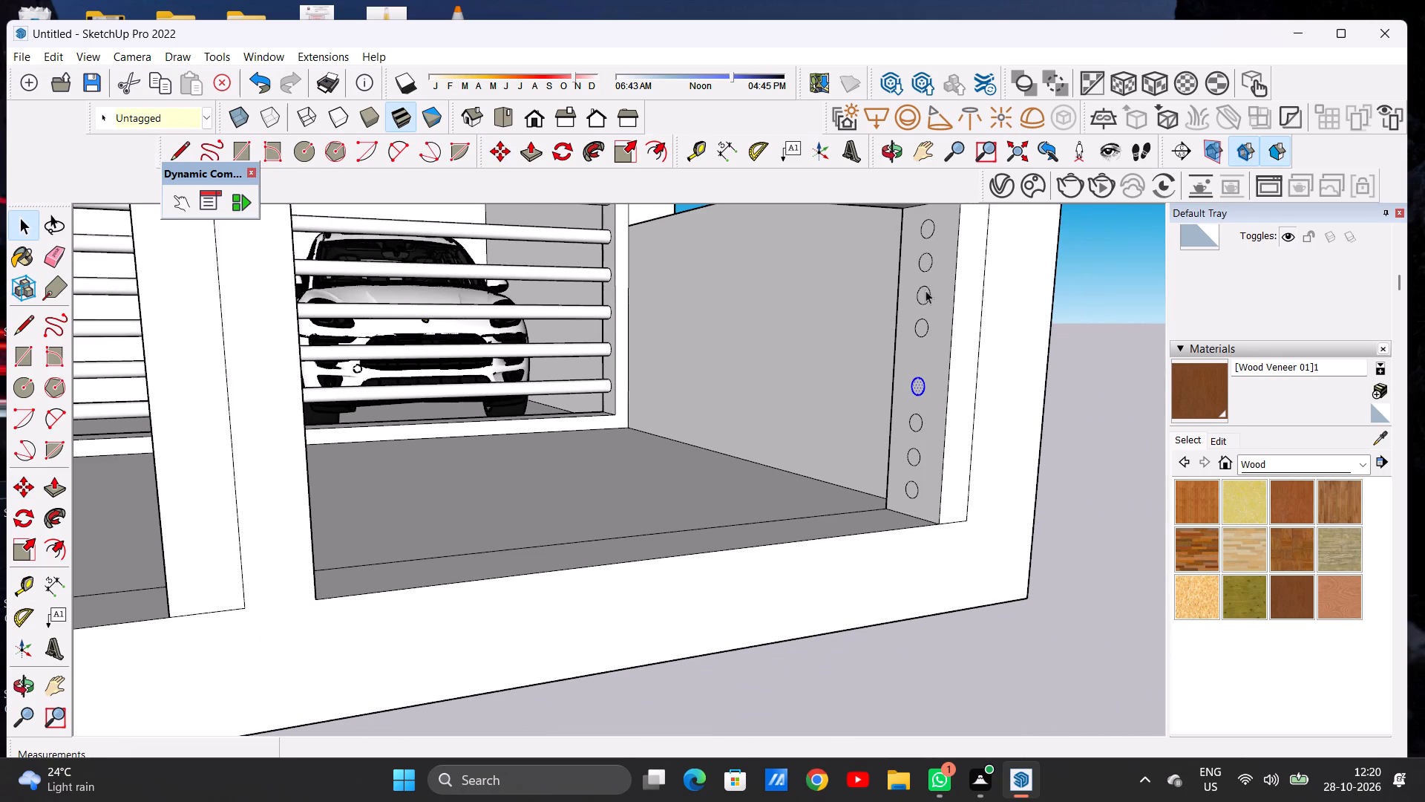
scroll(917, 332, "up", 5)
double_click(919, 327)
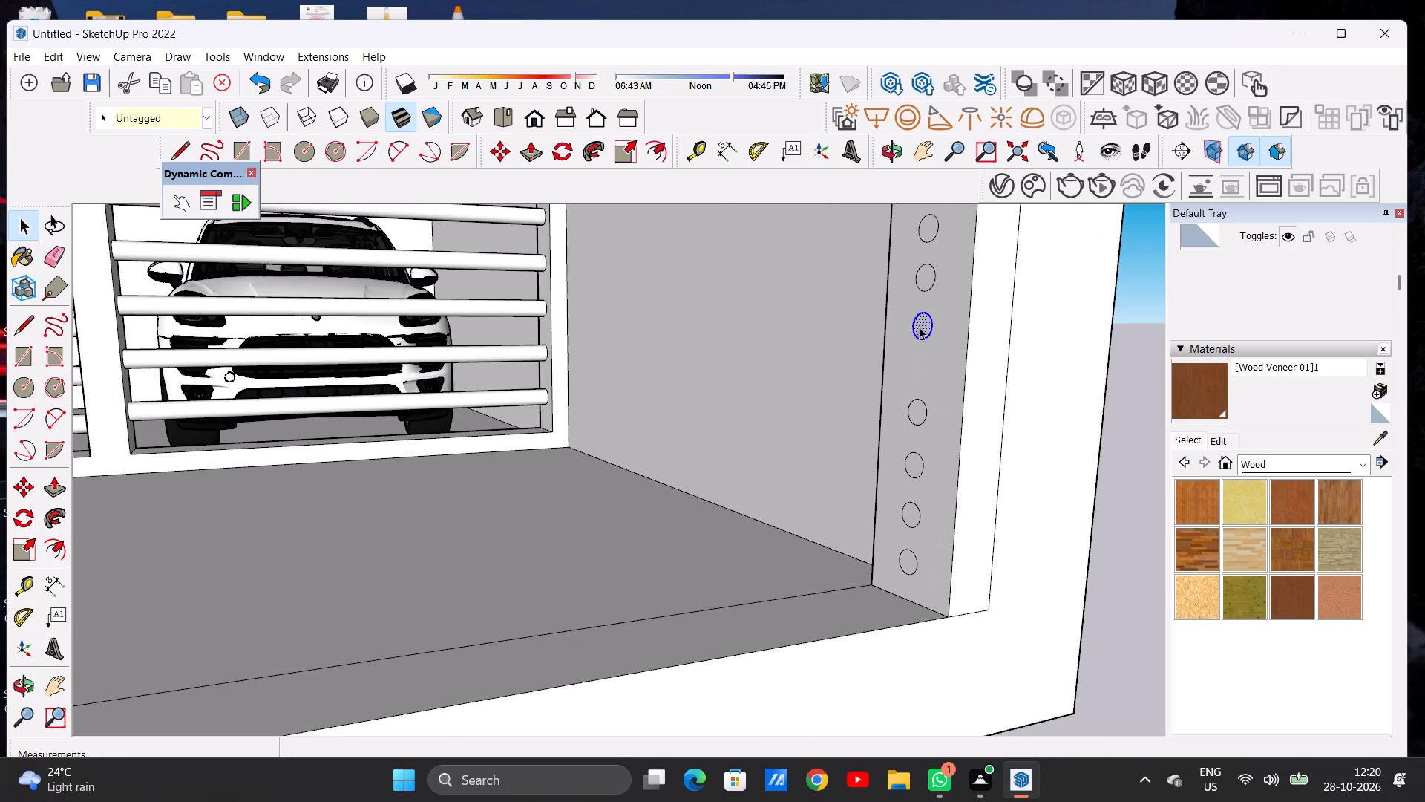
key("m")
scroll(932, 343, "up", 5)
left_click(923, 342)
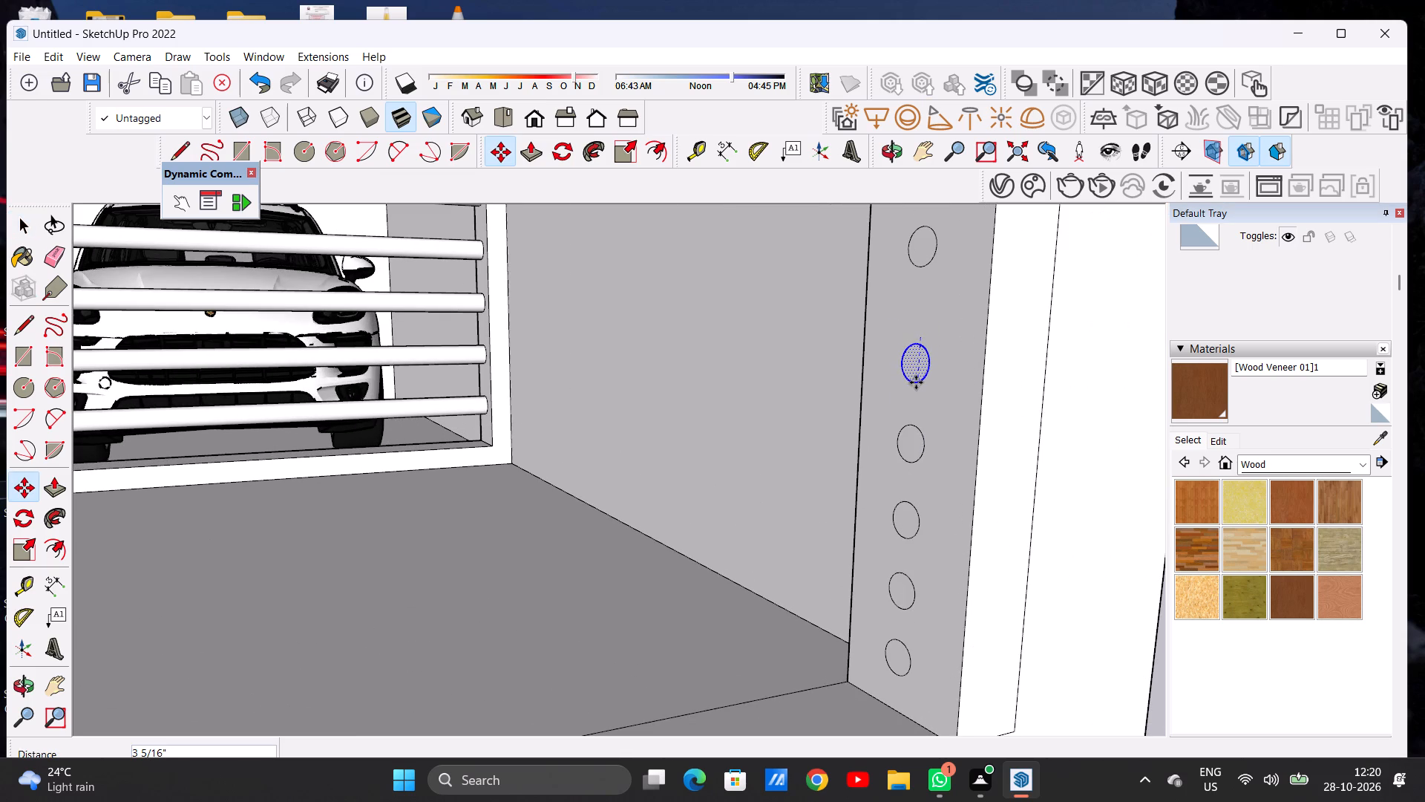
left_click(917, 382)
key("space")
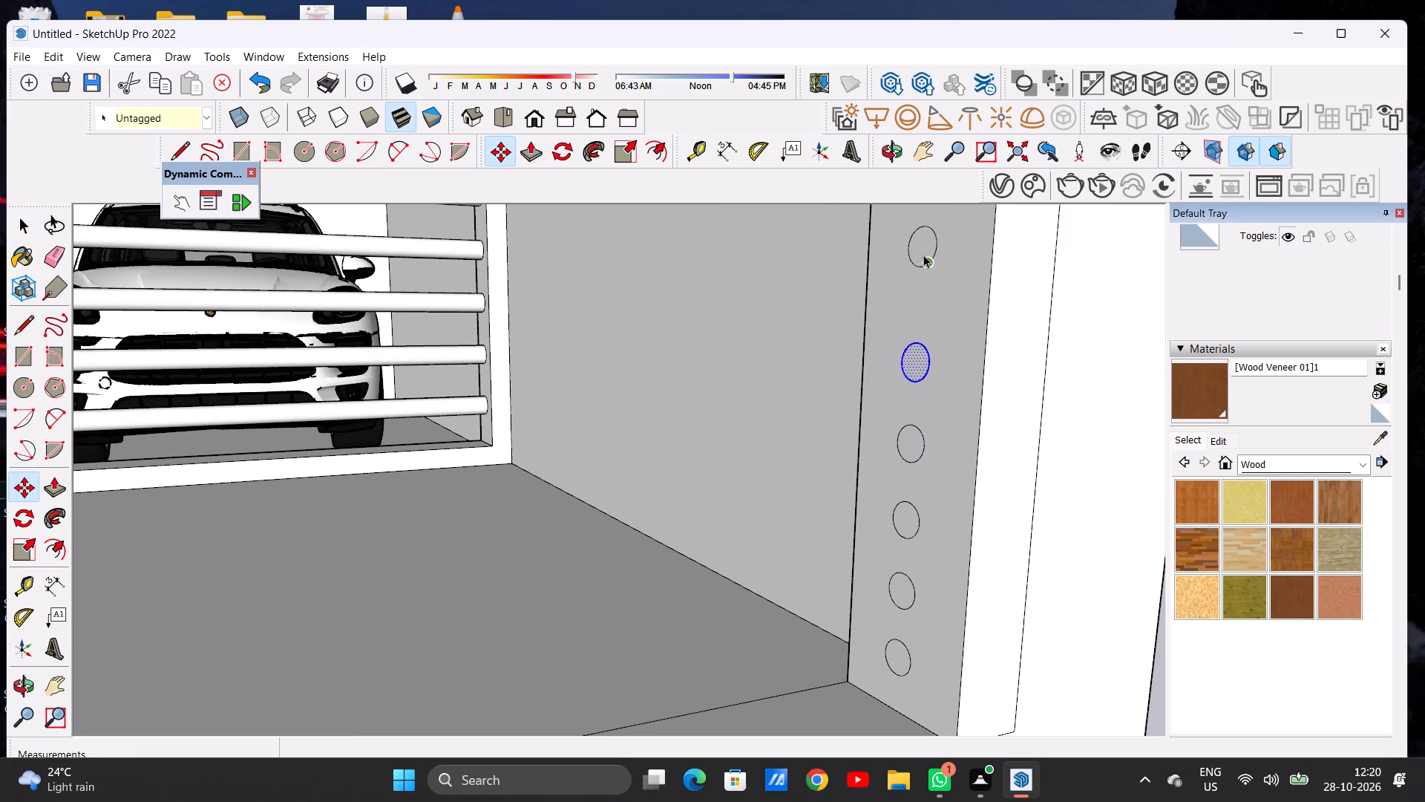
Move the third circle from the top about 2 11/16" down the far gate post, spacing it evenly above the fourth.
double_click(923, 255)
key("m")
left_click(922, 264)
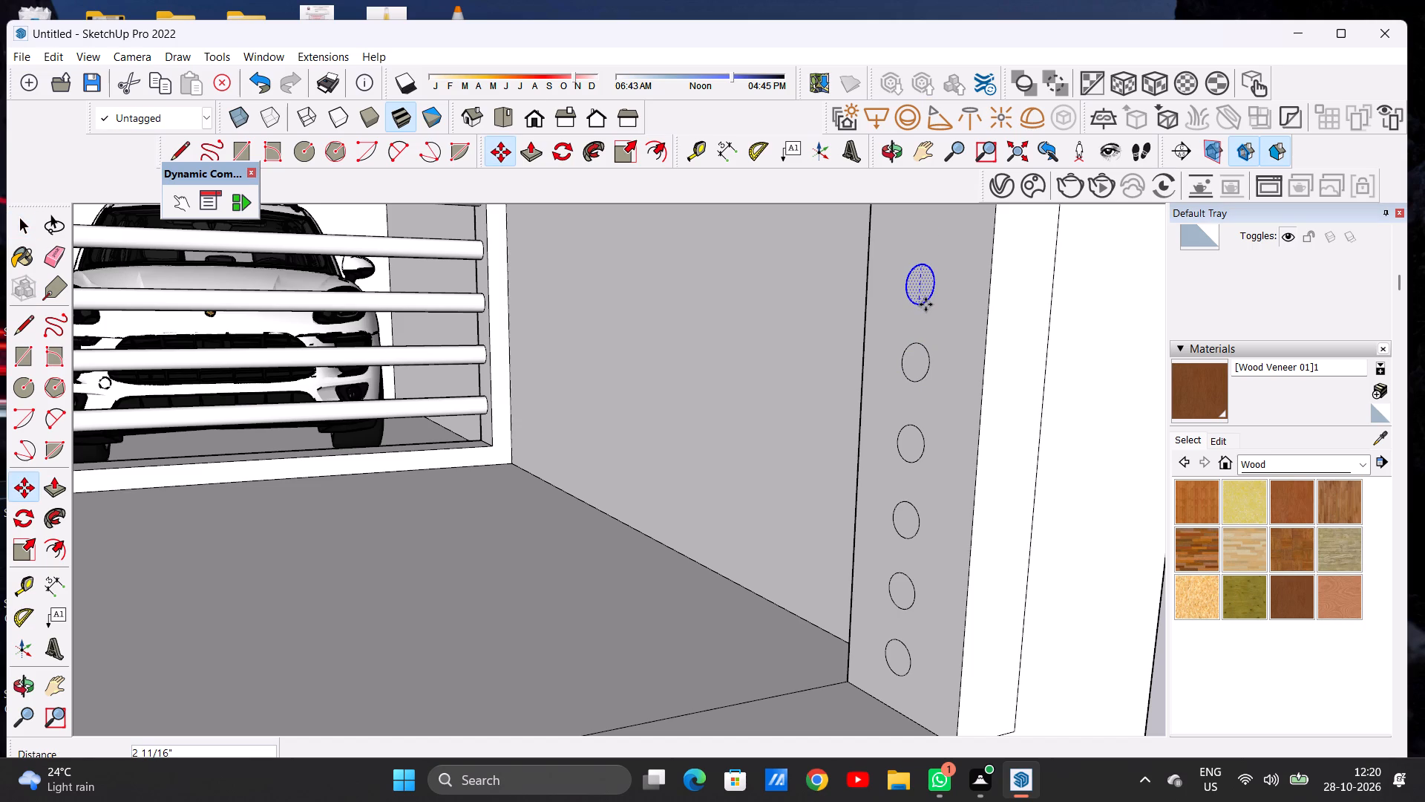
left_click(926, 304)
key("space")
Move the second circle from the top about 1 5/16" down the far gate post and clear the selection.
scroll(923, 365, "down", 11)
scroll(923, 365, "up", 1)
scroll(923, 365, "down", 9)
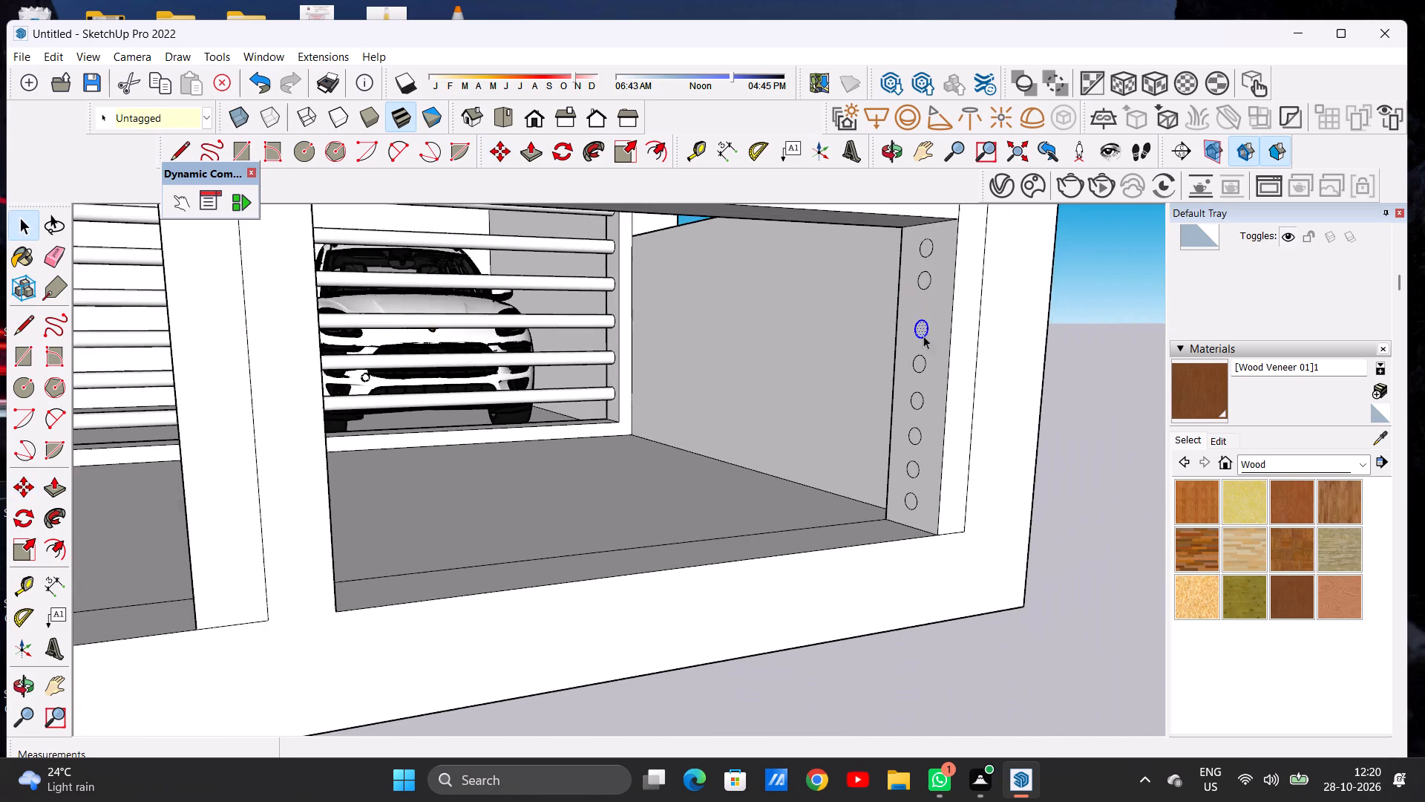
scroll(928, 284, "up", 12)
double_click(917, 277)
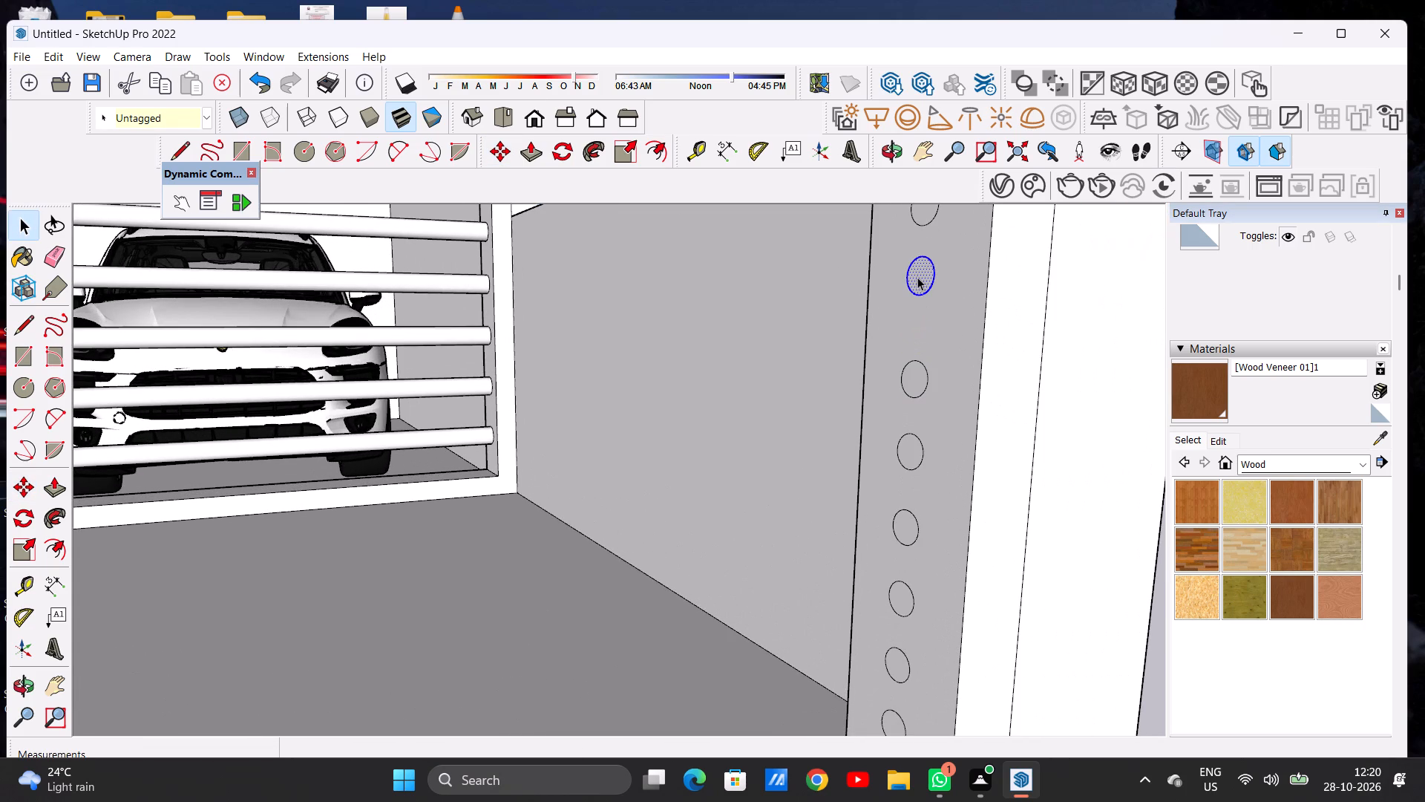
key("m")
left_click(925, 297)
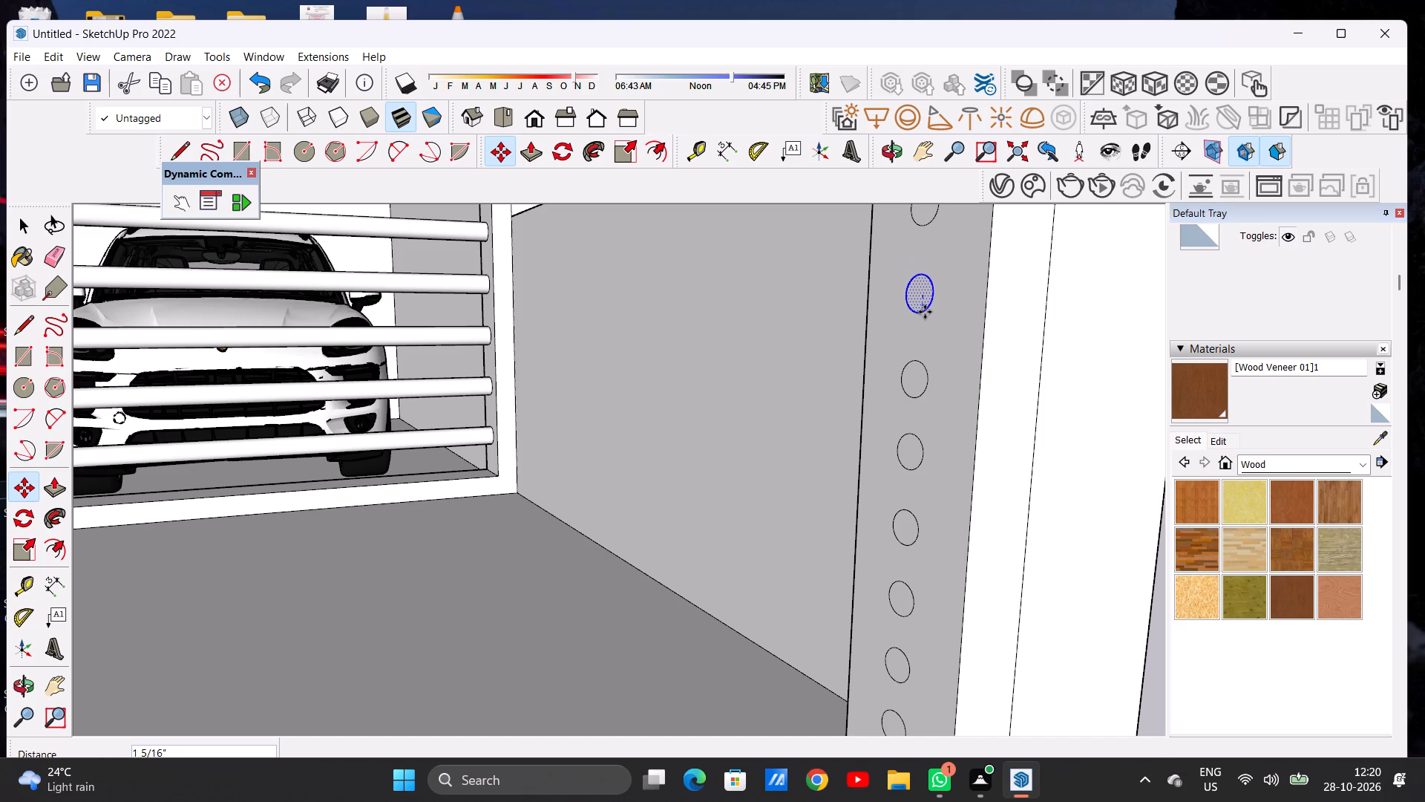
left_click(925, 314)
key("space")
scroll(930, 362, "down", 10)
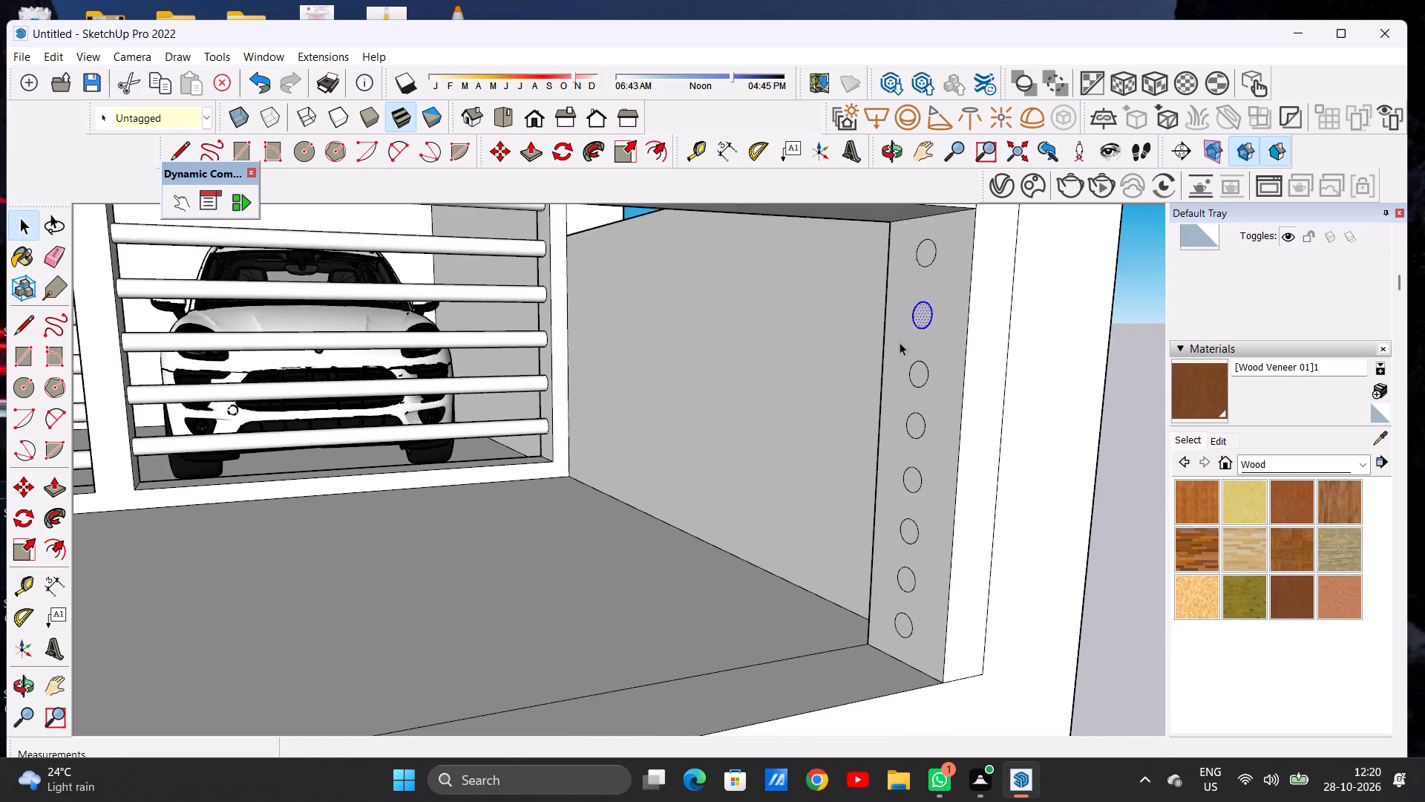
scroll(900, 342, "down", 10)
left_click(1067, 294)
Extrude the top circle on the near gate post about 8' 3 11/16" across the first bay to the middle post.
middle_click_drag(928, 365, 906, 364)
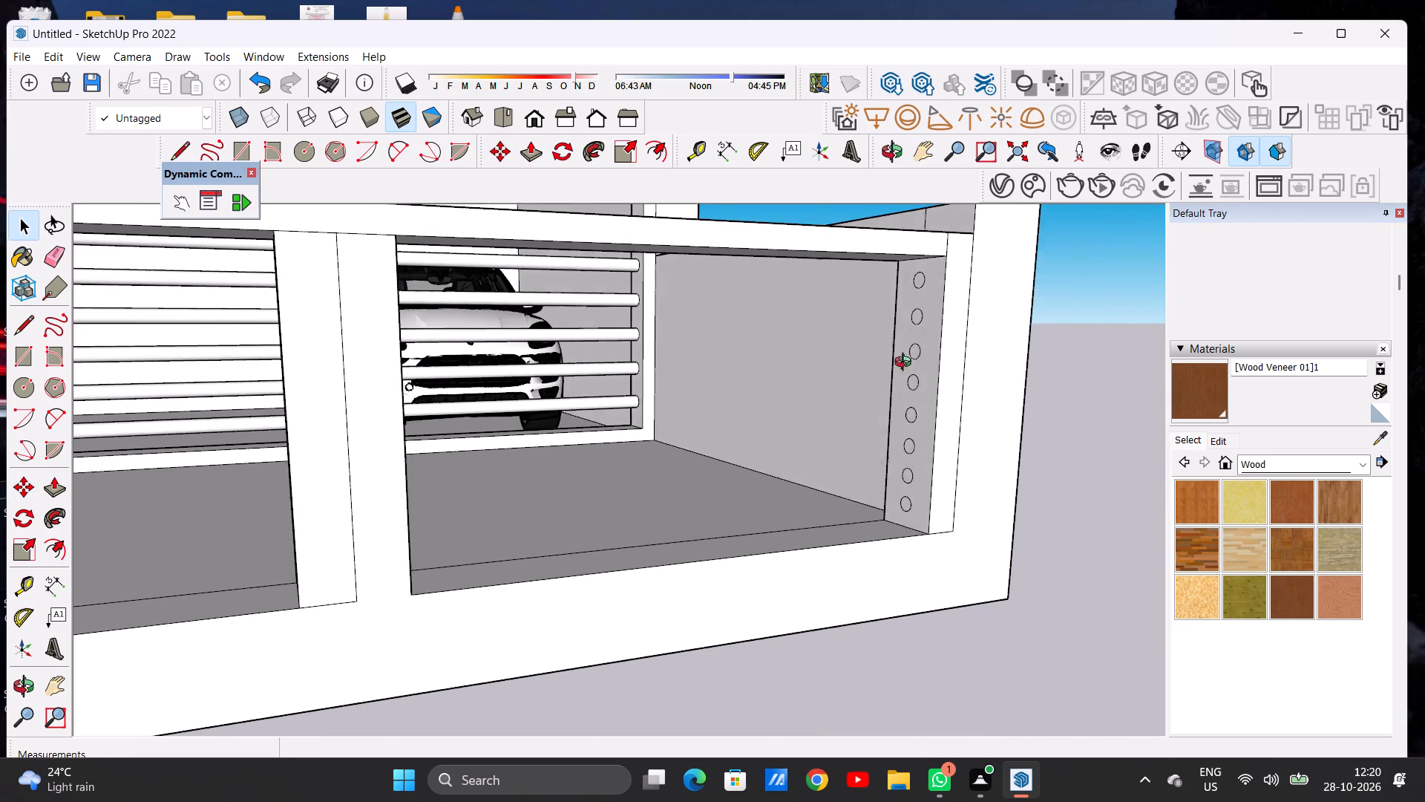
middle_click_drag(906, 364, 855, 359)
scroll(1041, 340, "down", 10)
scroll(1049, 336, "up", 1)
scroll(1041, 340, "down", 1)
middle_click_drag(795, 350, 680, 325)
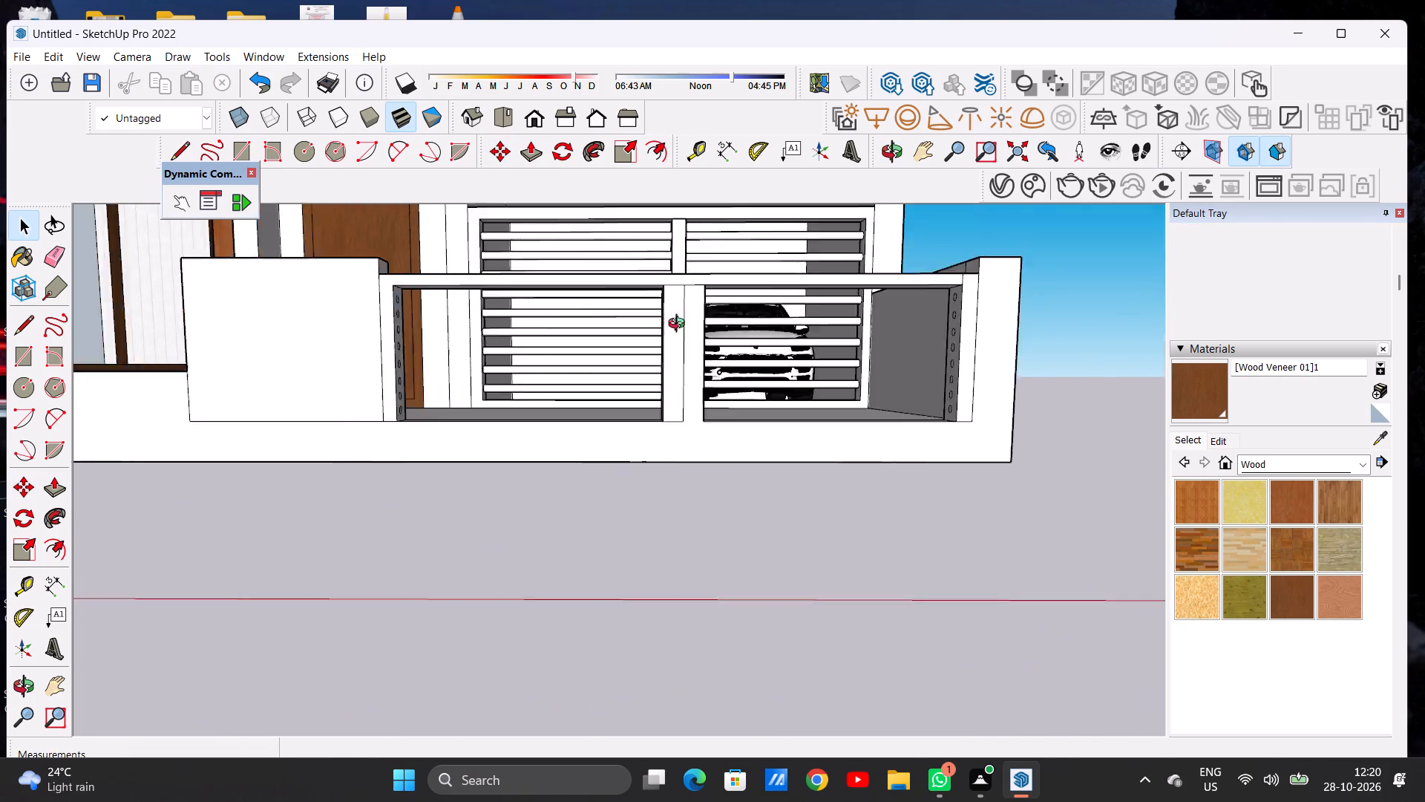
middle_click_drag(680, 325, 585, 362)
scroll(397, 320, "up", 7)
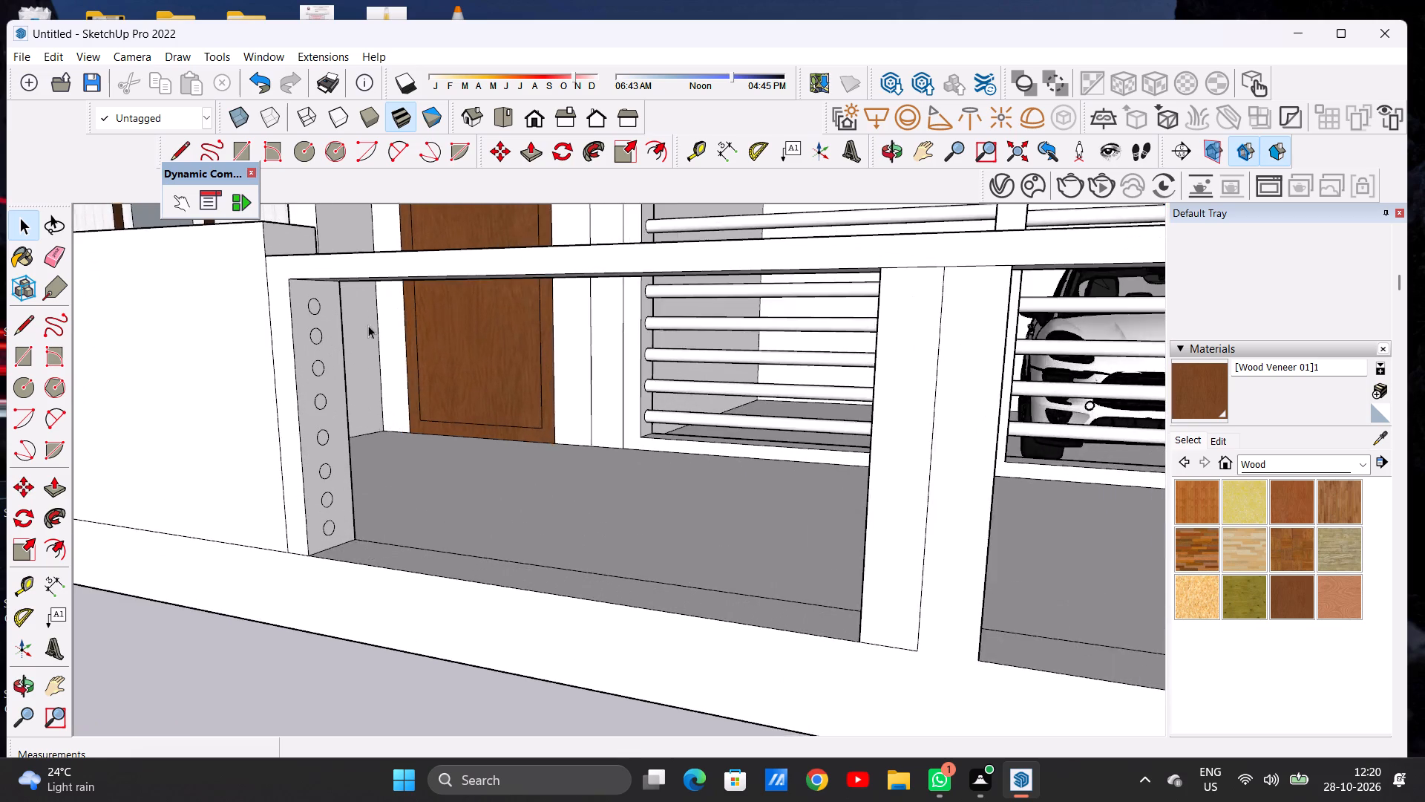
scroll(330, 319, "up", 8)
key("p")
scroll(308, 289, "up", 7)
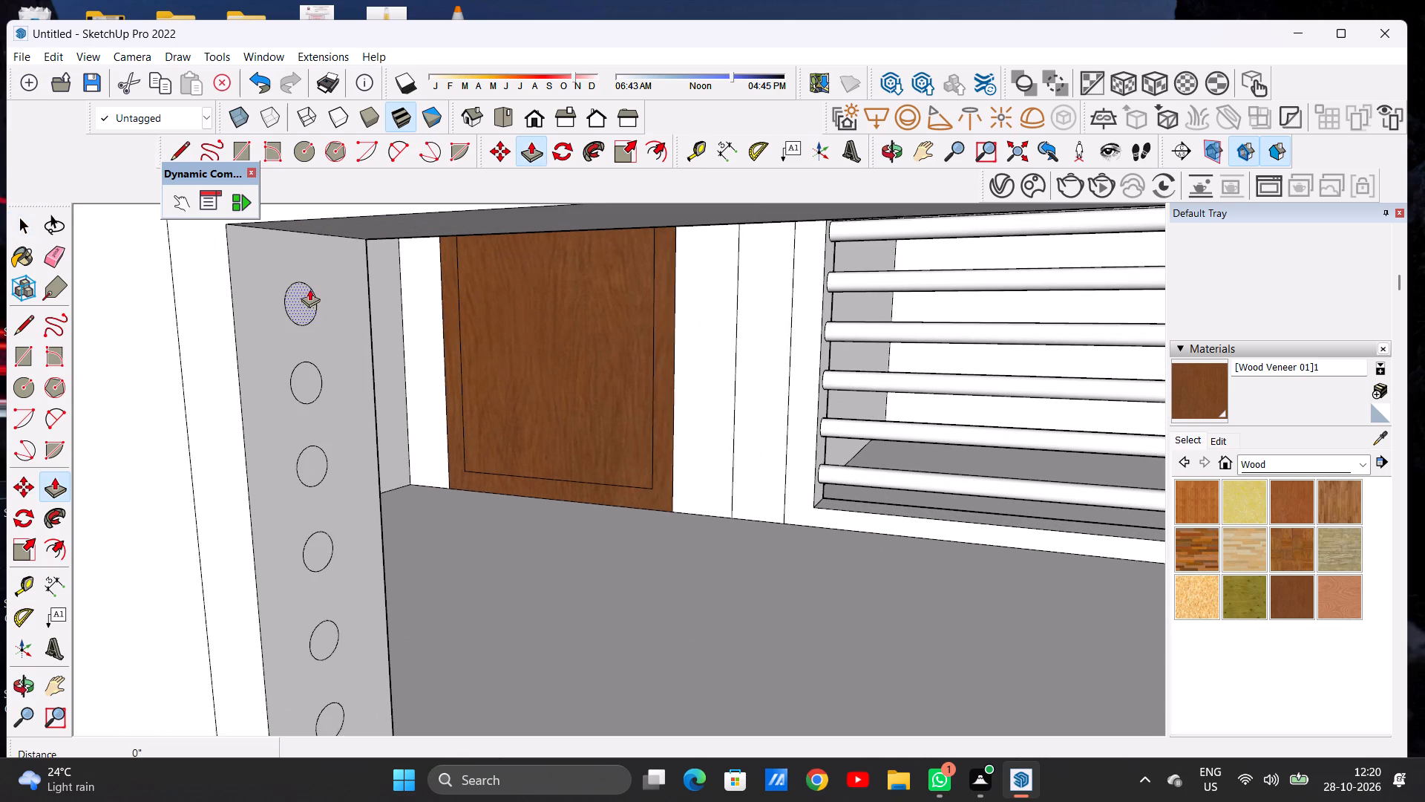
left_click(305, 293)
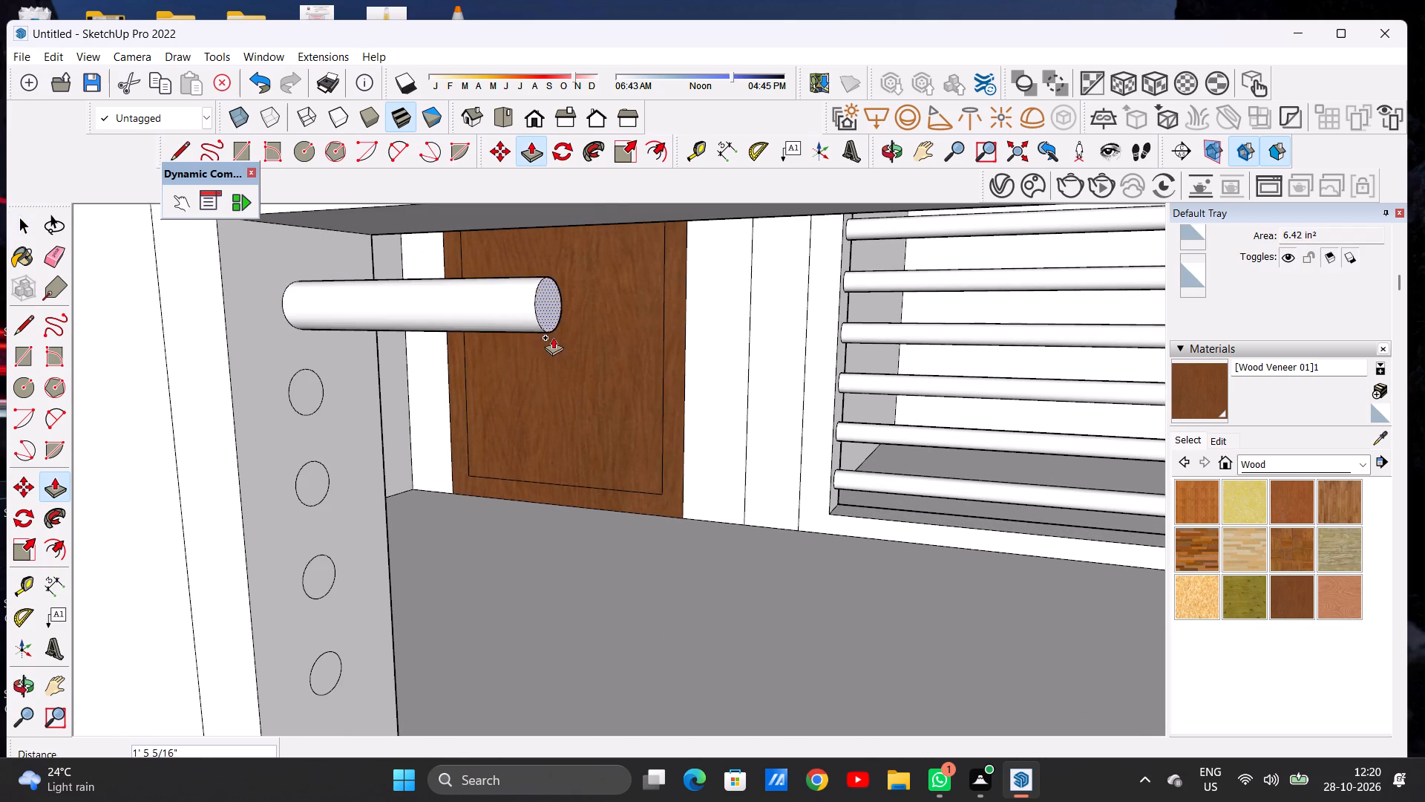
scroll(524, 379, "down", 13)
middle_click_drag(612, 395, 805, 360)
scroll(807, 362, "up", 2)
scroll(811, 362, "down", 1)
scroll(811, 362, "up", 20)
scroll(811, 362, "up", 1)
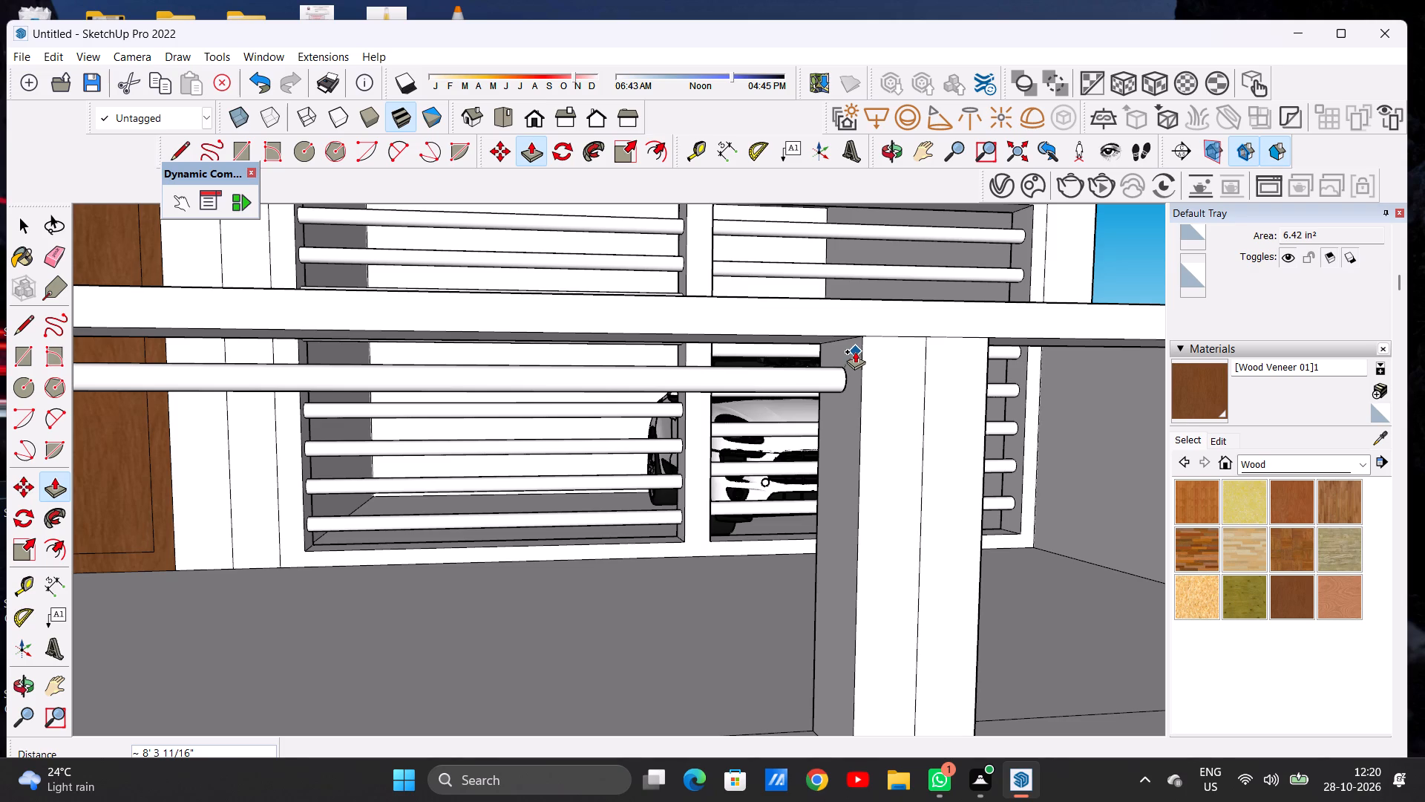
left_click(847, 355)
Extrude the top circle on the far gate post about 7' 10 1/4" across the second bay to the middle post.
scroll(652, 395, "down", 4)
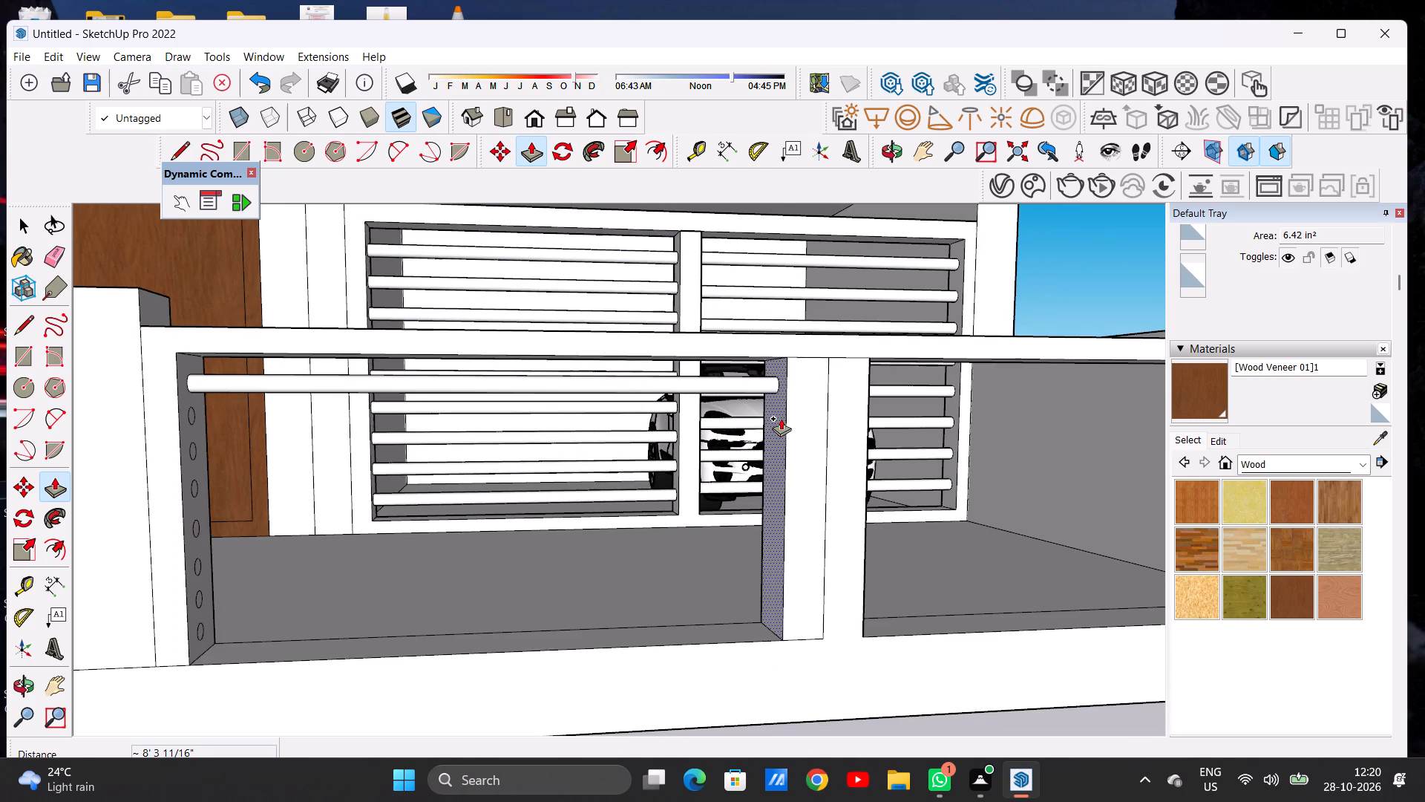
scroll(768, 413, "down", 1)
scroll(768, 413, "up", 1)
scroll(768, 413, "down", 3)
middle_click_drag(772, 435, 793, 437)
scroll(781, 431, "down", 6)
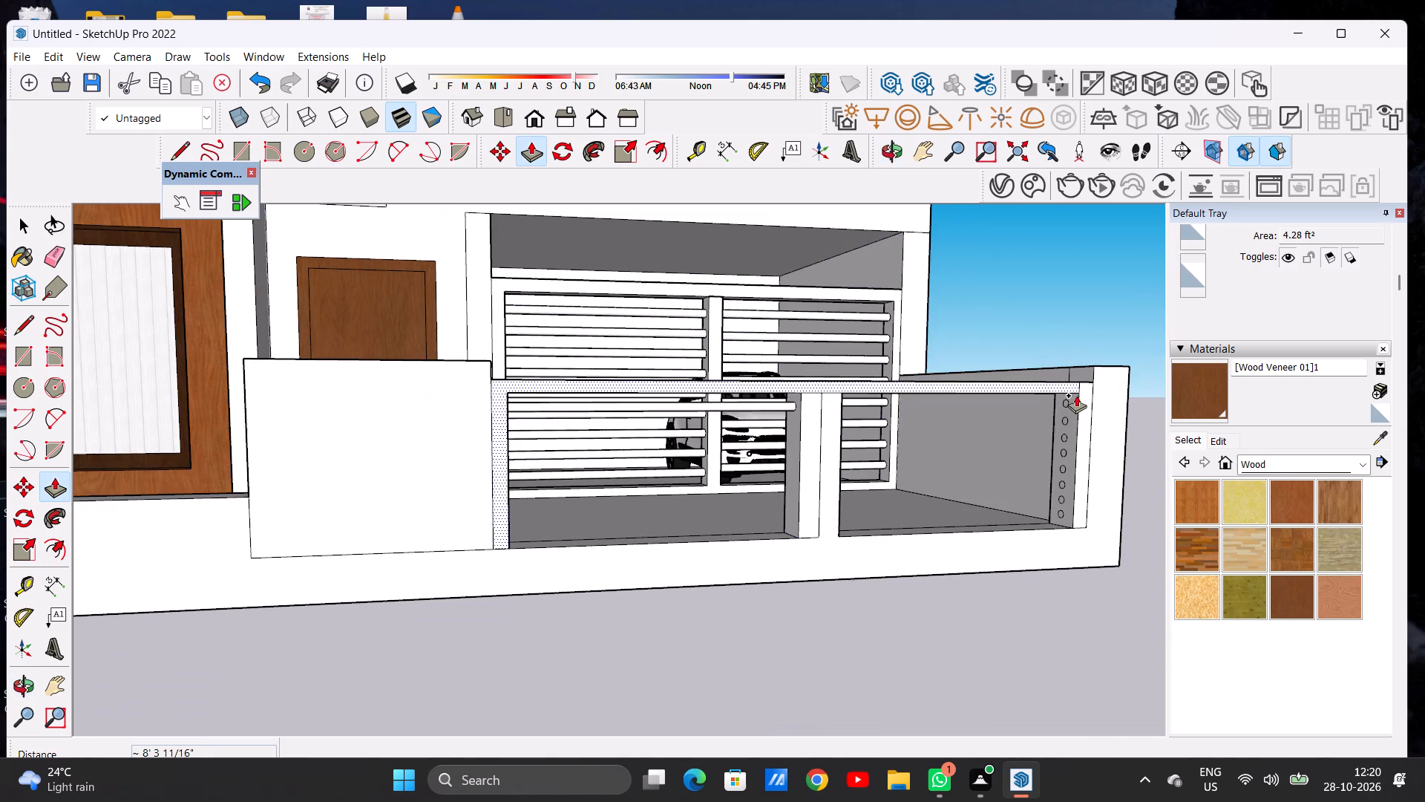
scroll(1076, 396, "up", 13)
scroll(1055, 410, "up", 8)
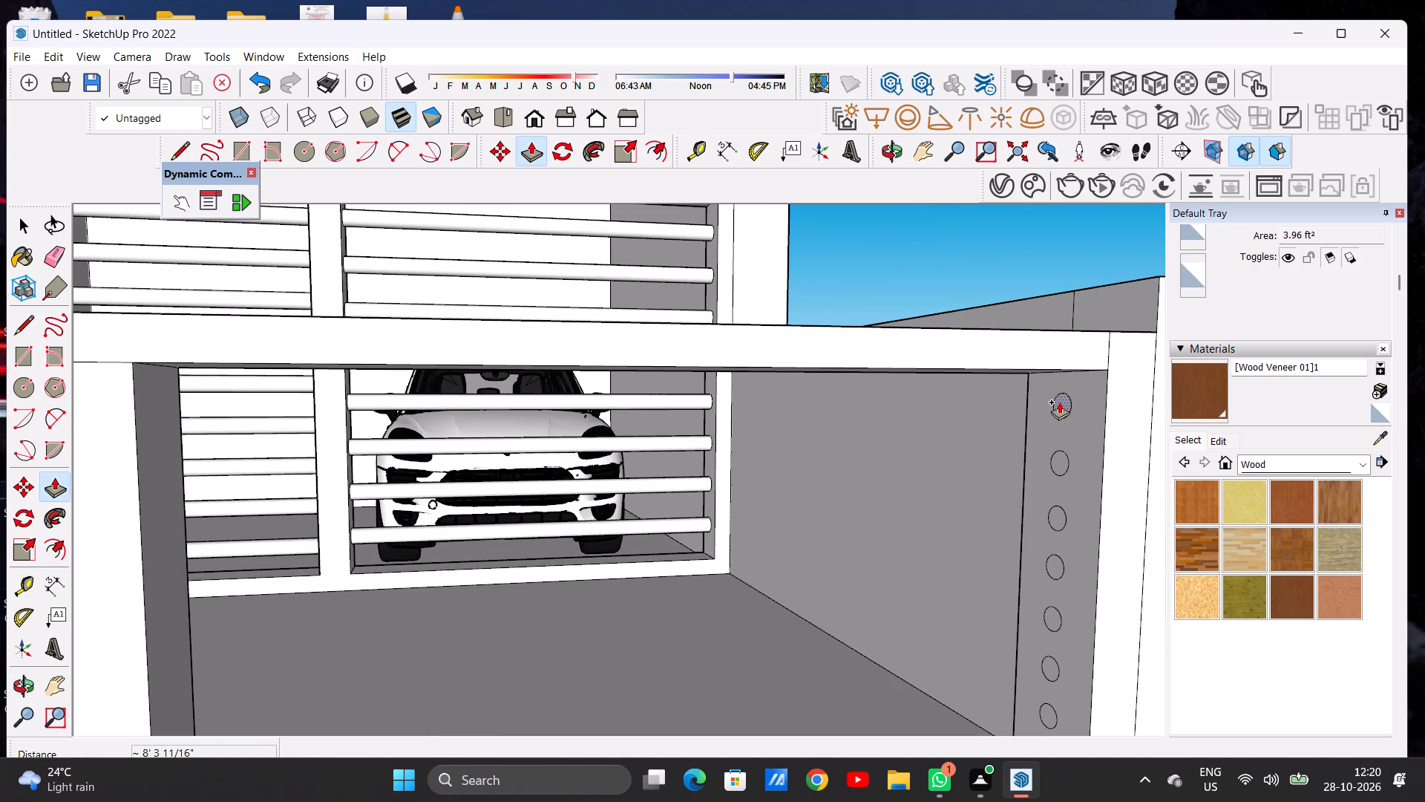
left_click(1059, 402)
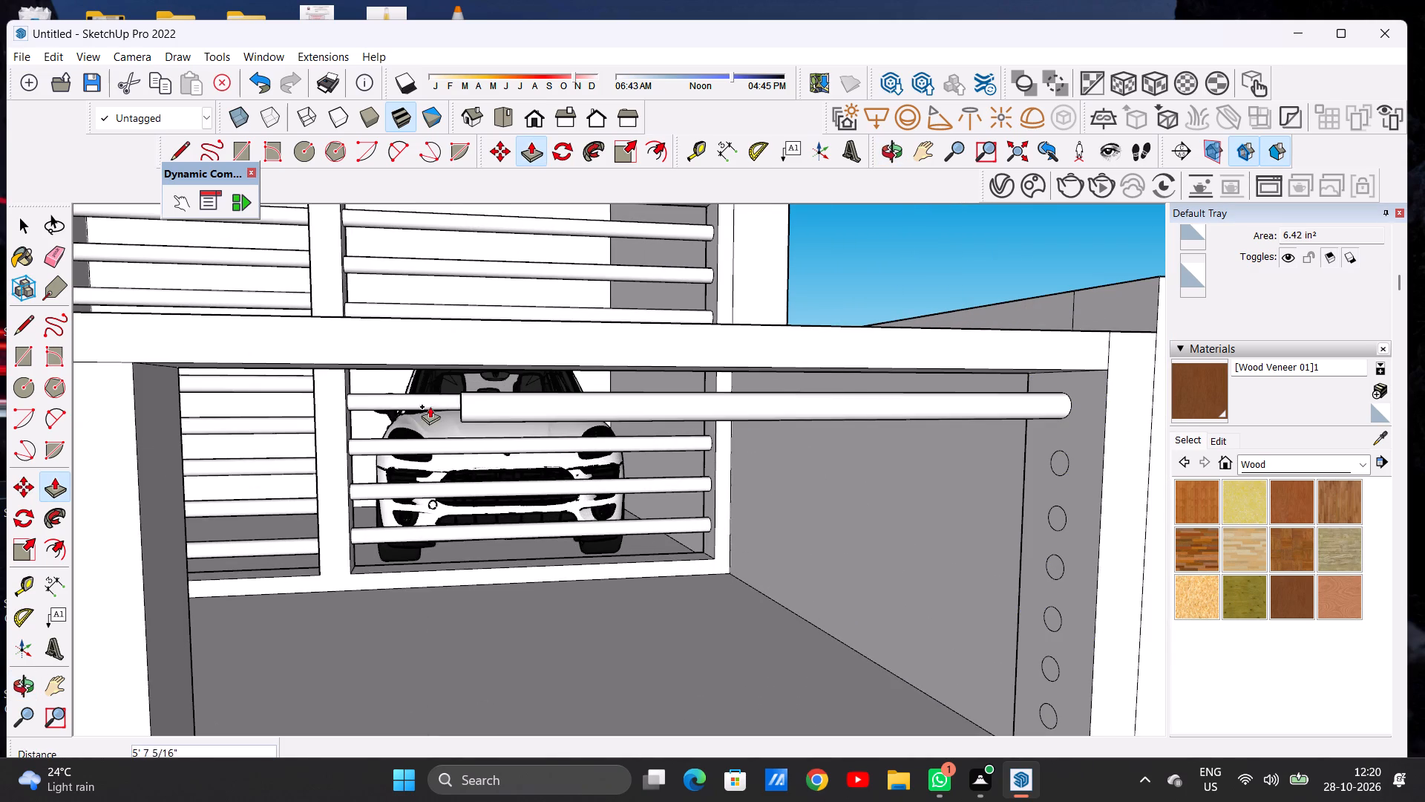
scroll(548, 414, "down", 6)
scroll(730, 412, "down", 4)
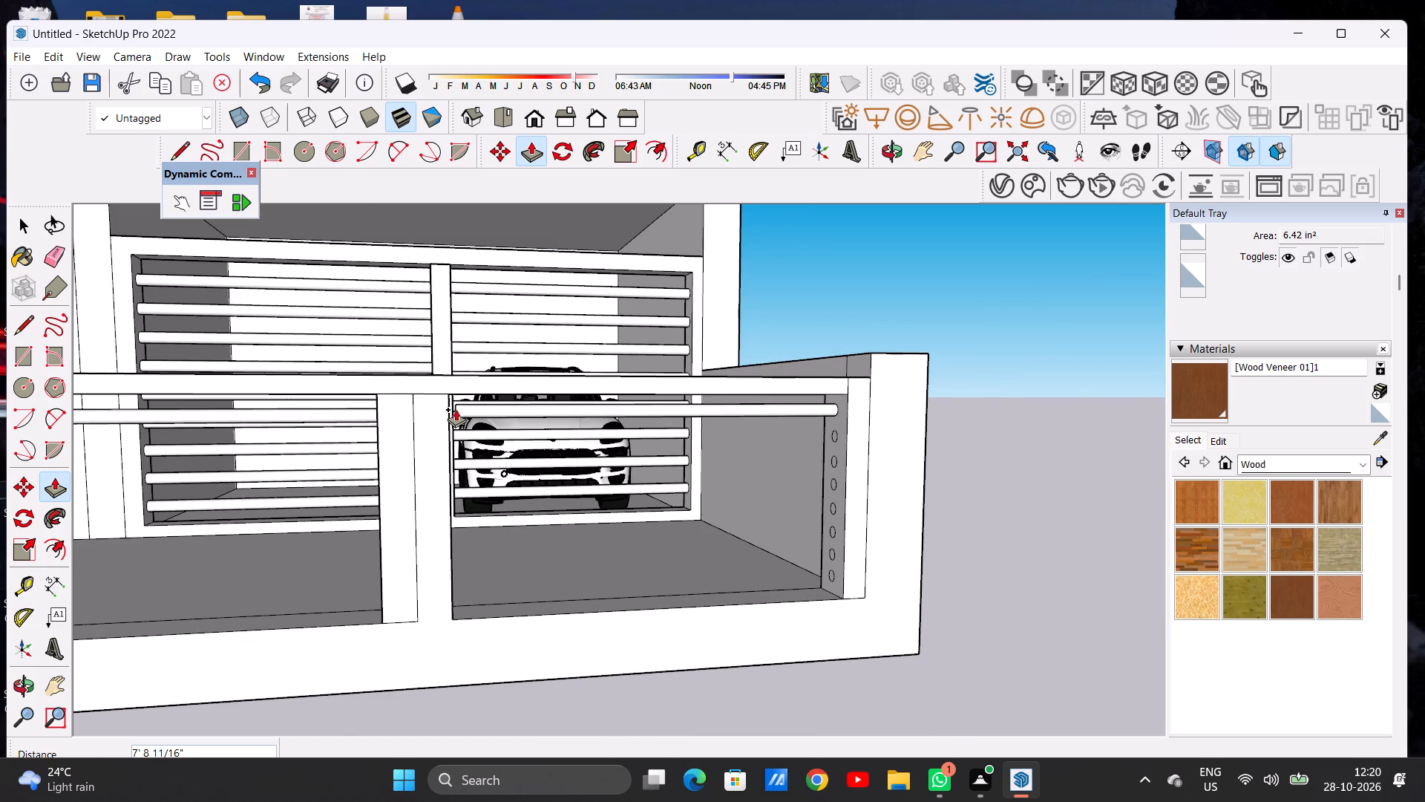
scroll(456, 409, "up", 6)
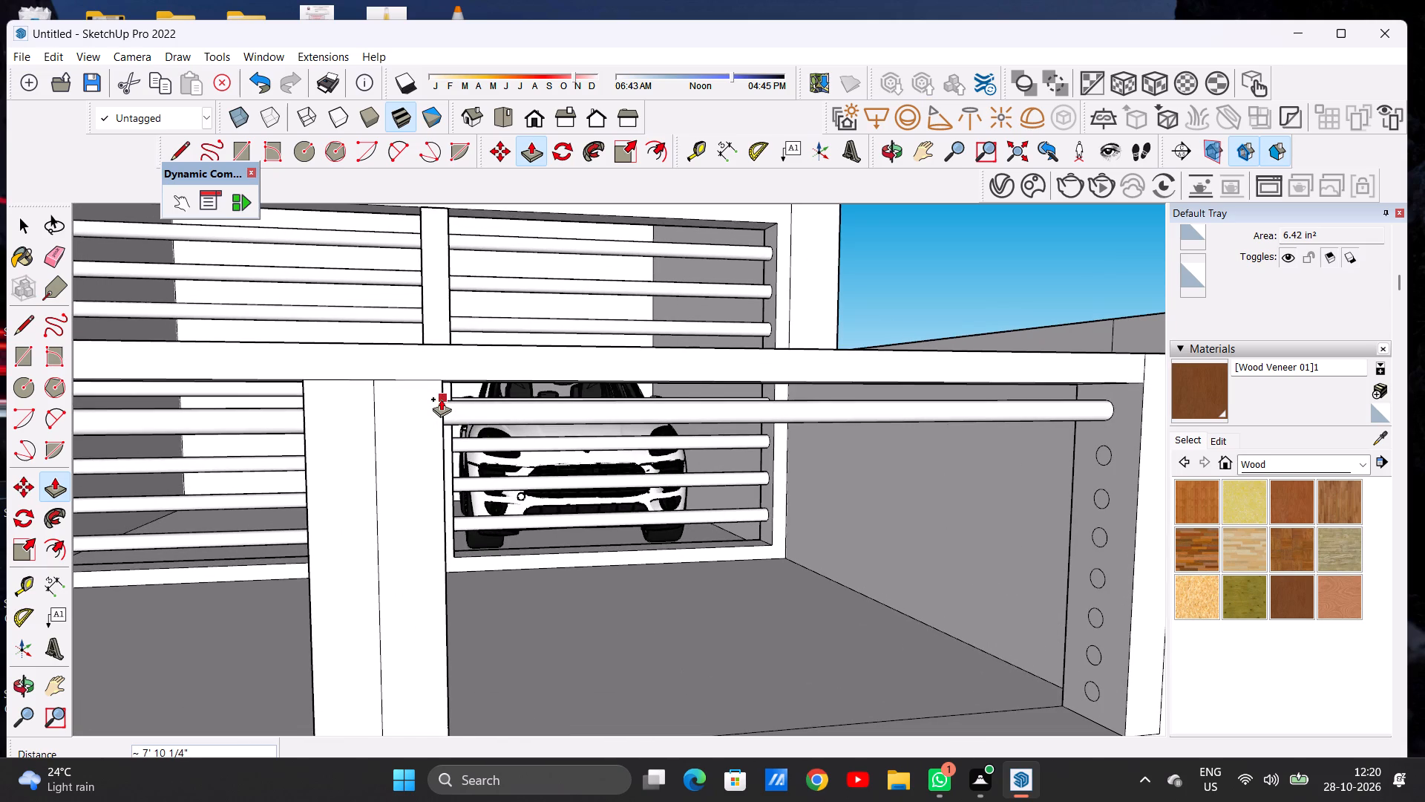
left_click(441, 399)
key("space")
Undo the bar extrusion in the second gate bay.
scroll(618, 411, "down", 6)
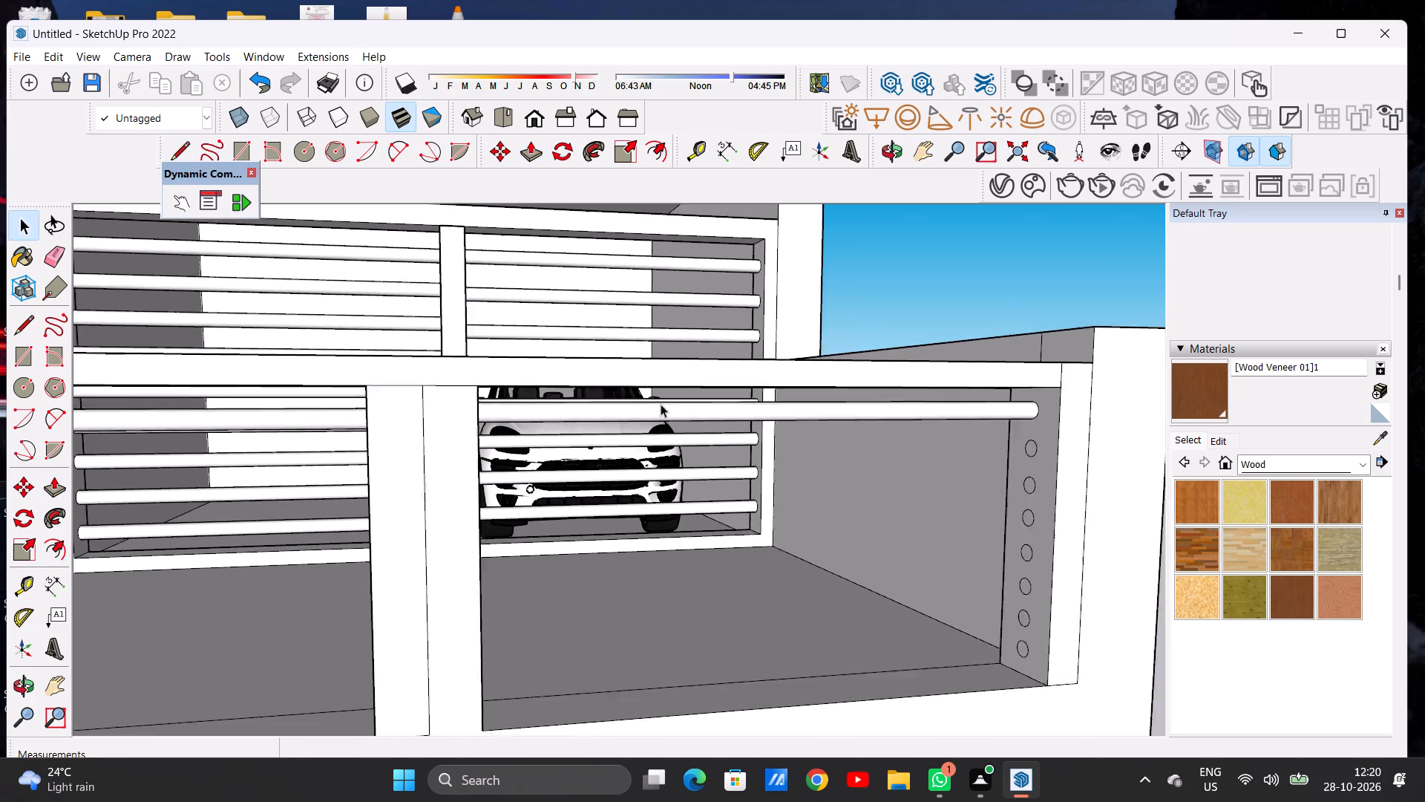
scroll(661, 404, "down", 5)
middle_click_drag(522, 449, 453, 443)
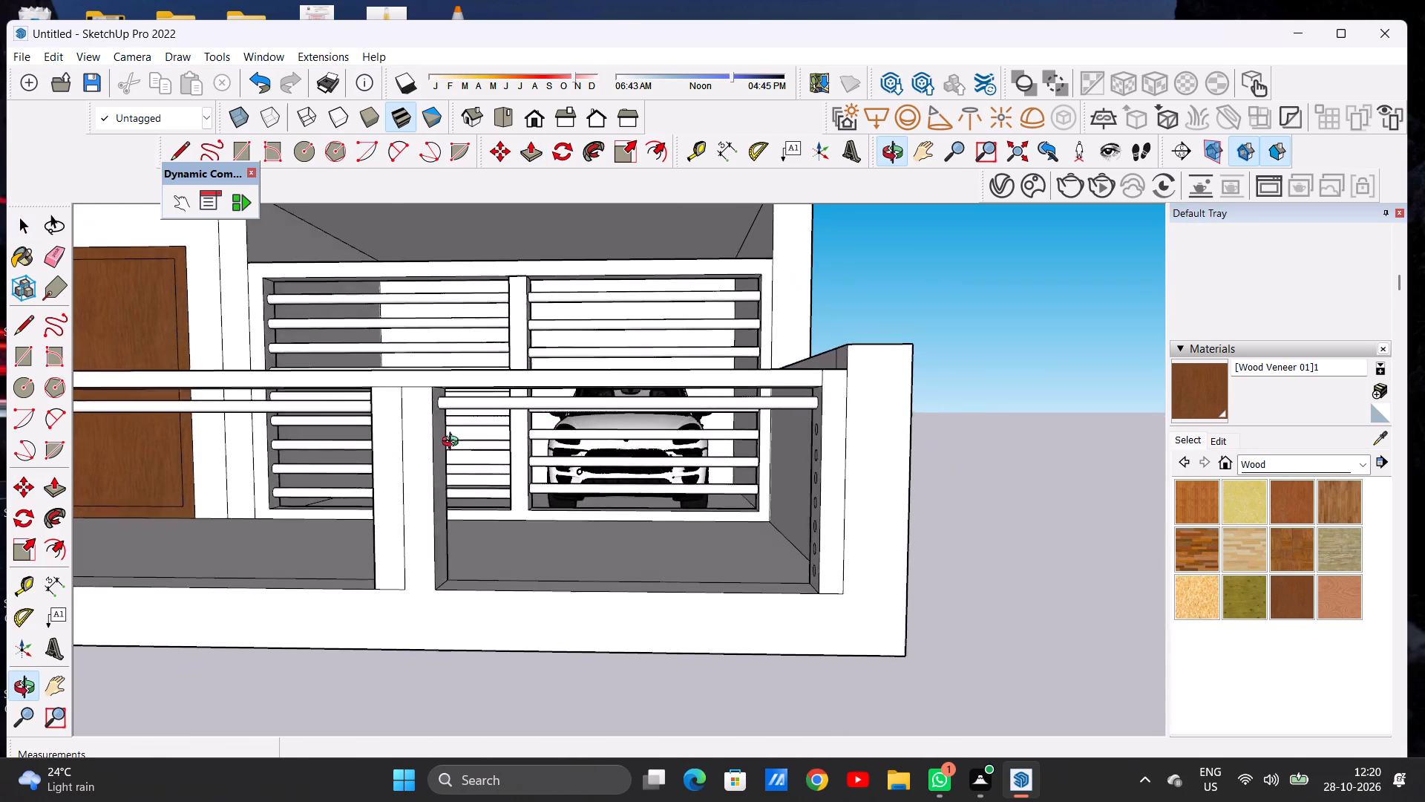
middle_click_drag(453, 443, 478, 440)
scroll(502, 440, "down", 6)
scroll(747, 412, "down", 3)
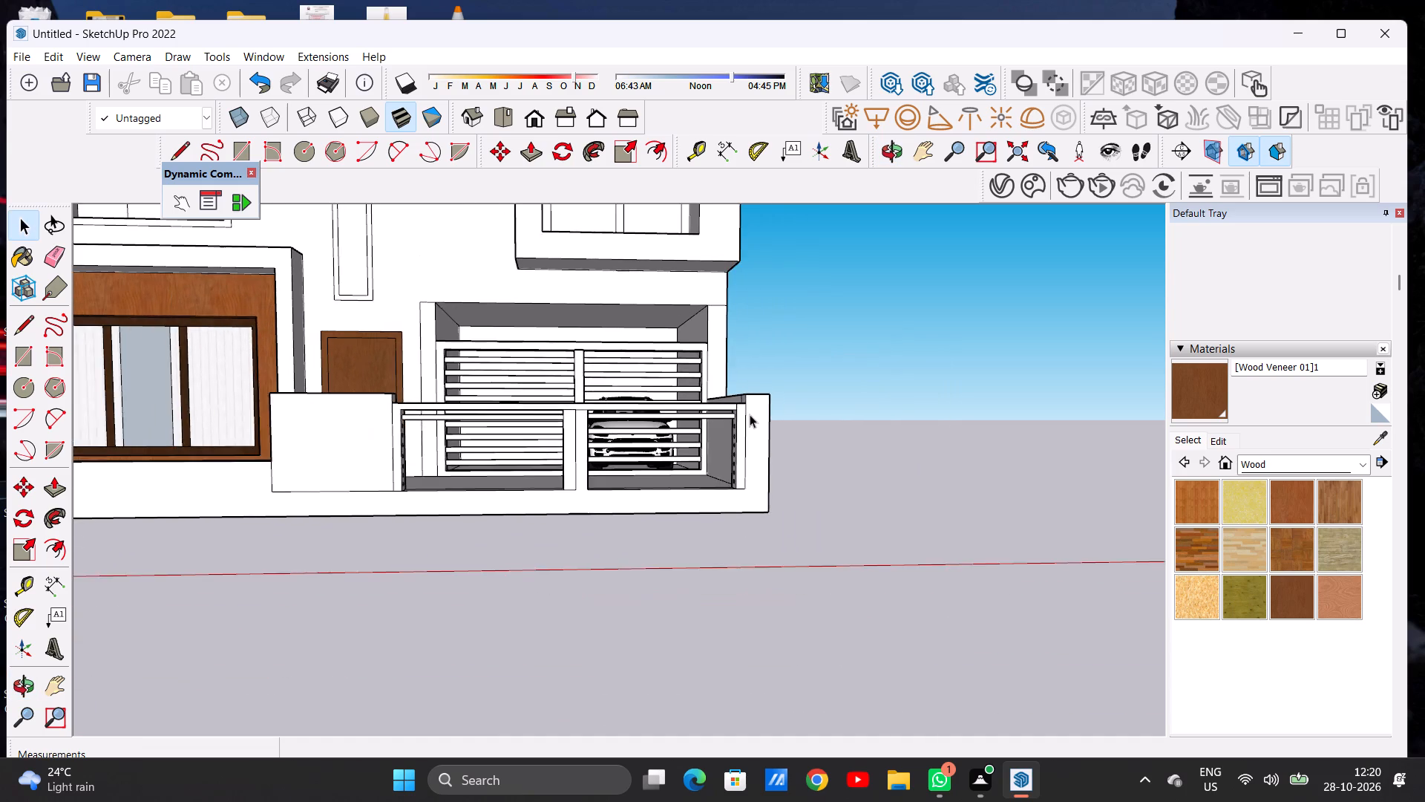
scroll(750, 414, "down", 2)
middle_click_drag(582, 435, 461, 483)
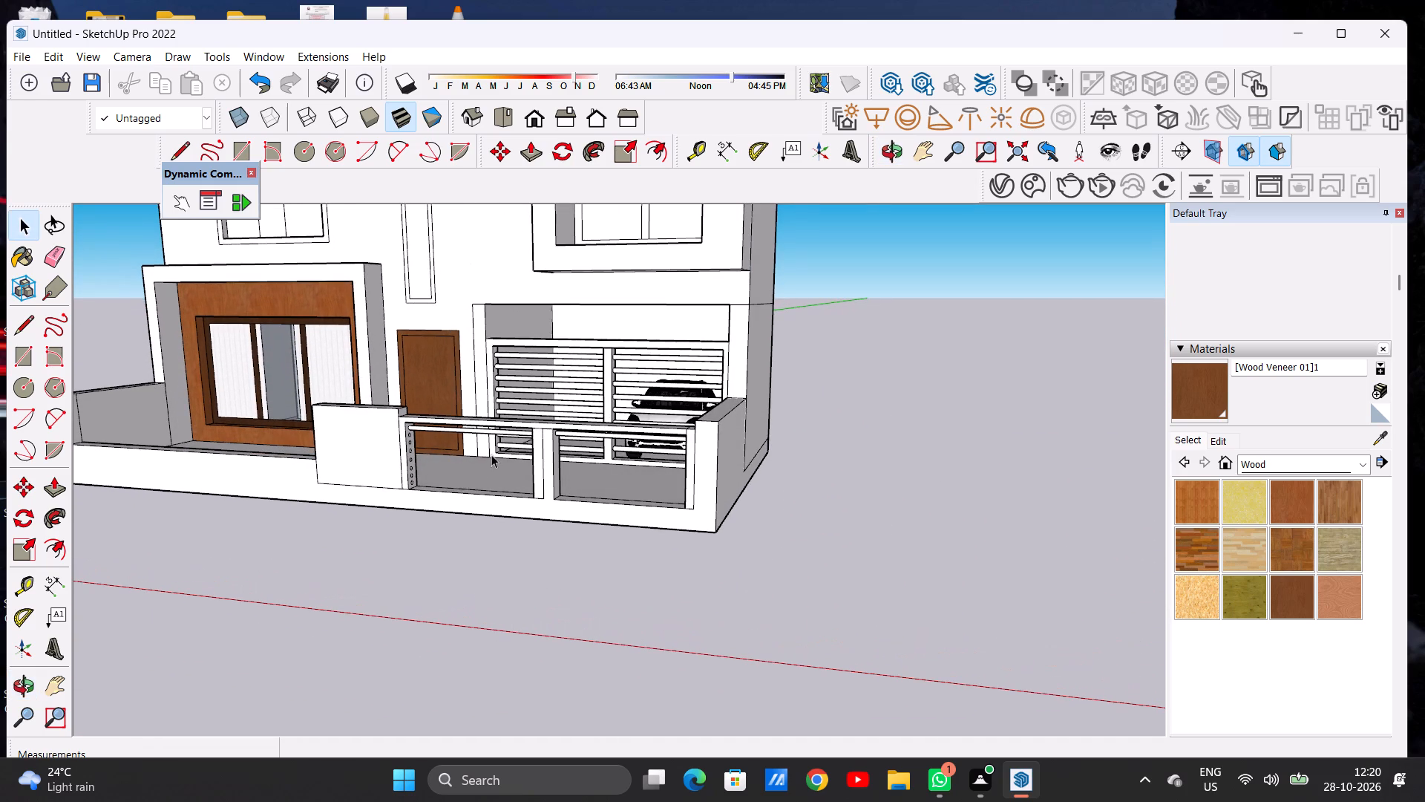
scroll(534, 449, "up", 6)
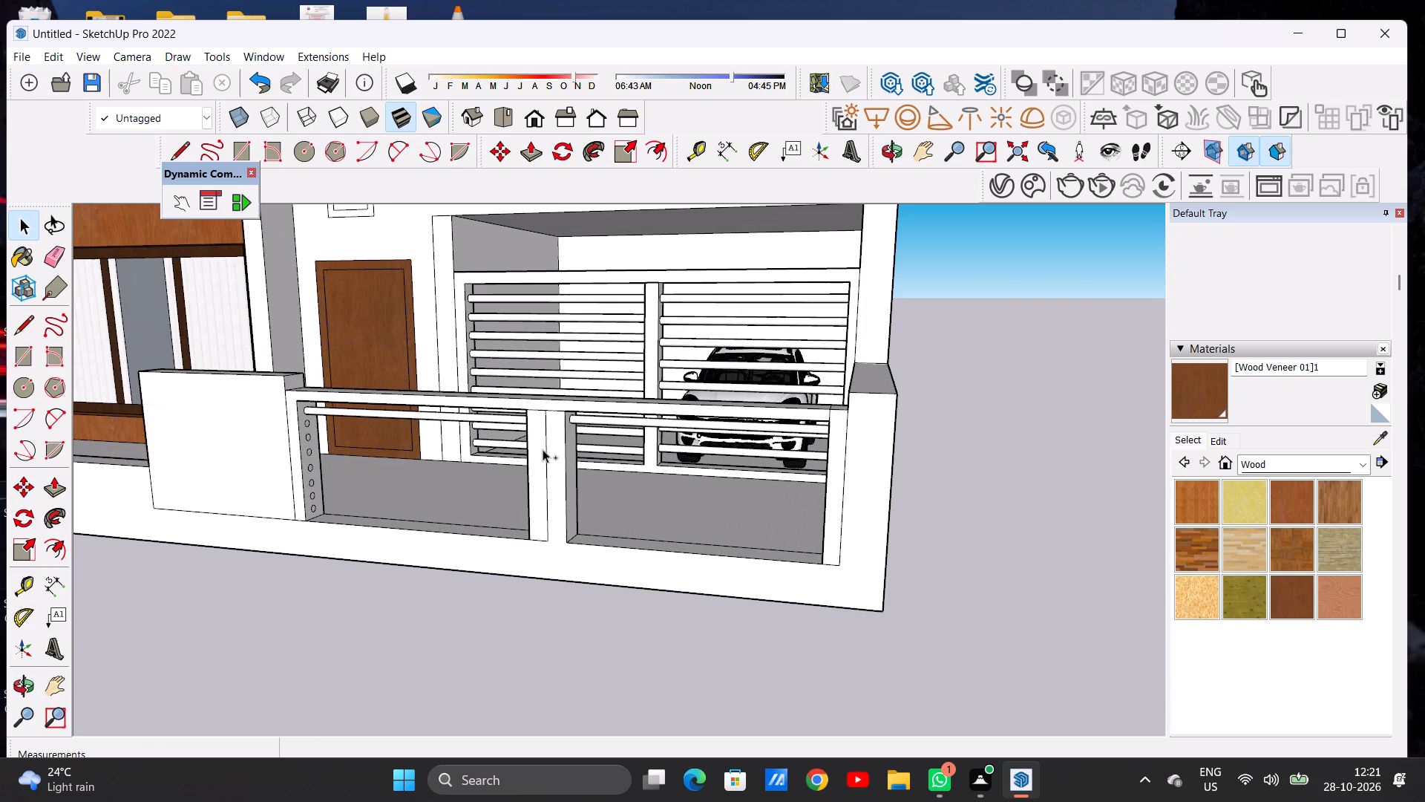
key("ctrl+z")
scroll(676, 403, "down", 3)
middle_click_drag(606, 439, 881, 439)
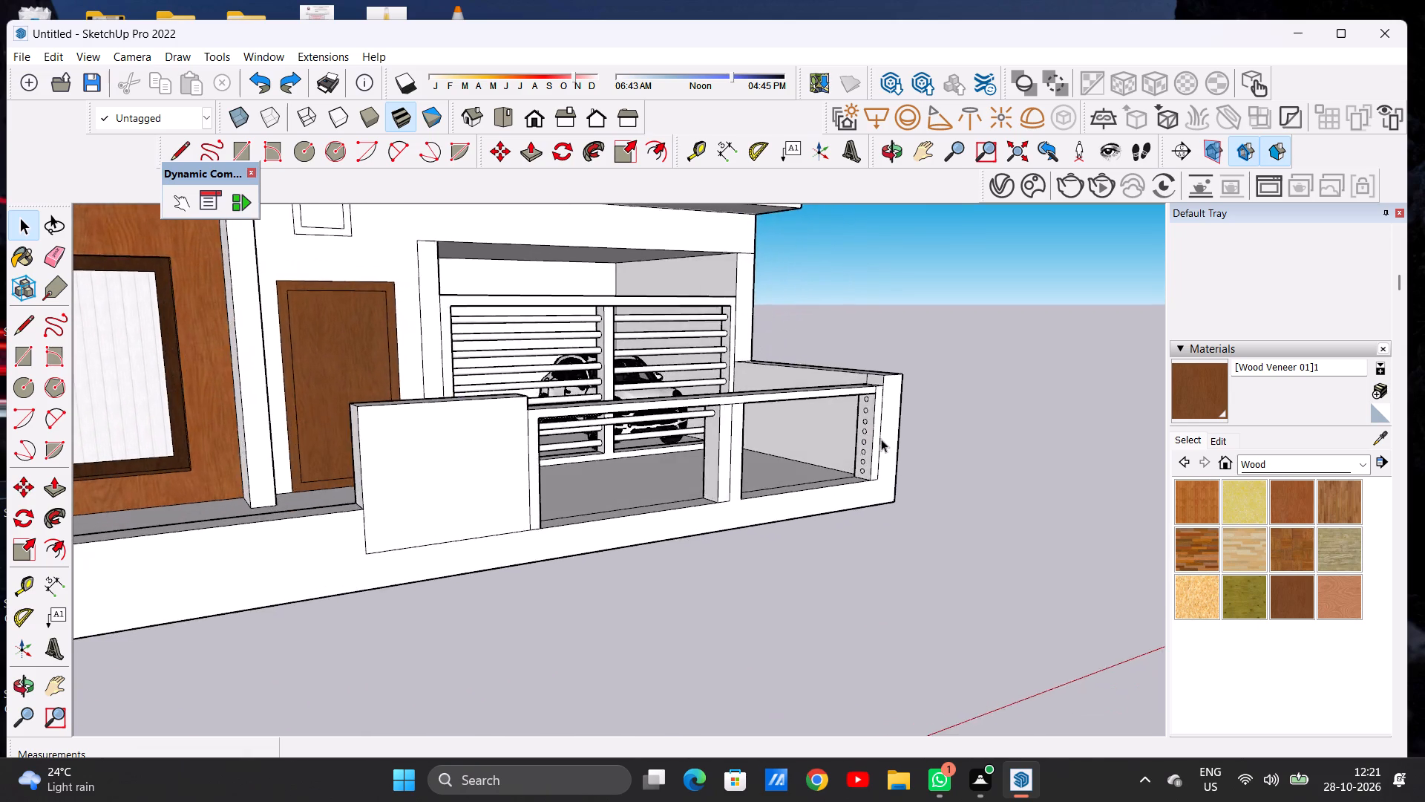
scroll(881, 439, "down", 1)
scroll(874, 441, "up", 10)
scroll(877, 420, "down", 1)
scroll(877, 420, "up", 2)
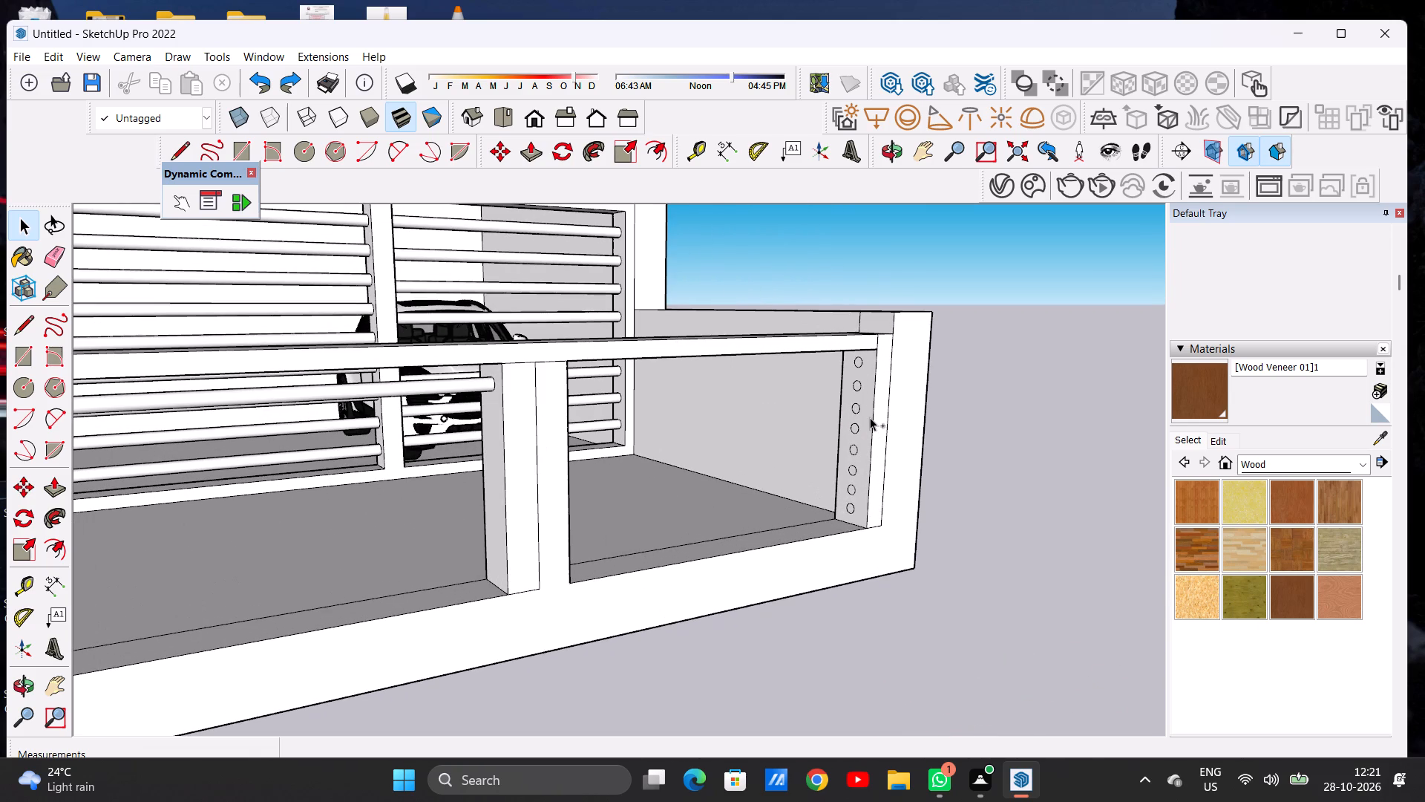
Undo the first bay's bar and the earlier circle edits until no circles remain on the far gate post.
key("ctrl+z")
key("ctrl+z")
key("ctrl+z")
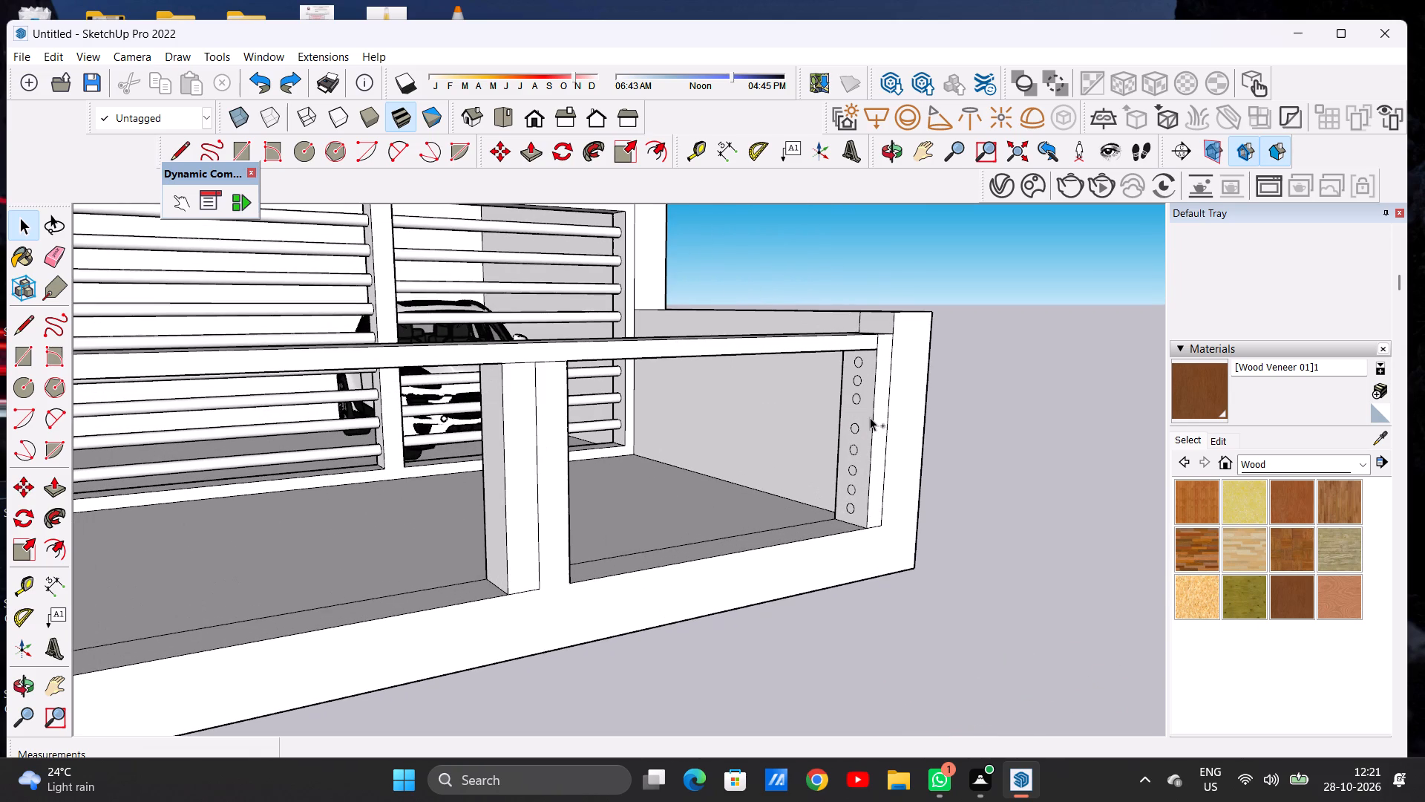
key("ctrl+z")
key("ctrl+z")
key("ctrl+z")
key("ctrl+z")
key("ctrl+z")
key("ctrl+z")
key("ctrl+z")
key("ctrl+z")
key("ctrl+z")
key("ctrl+z")
Extrude the near gate post's top circle about 17' 5 1/16" through the middle post to the far gate post as one continuous bar.
scroll(870, 417, "down", 4)
scroll(738, 427, "down", 6)
middle_click_drag(678, 440, 533, 435)
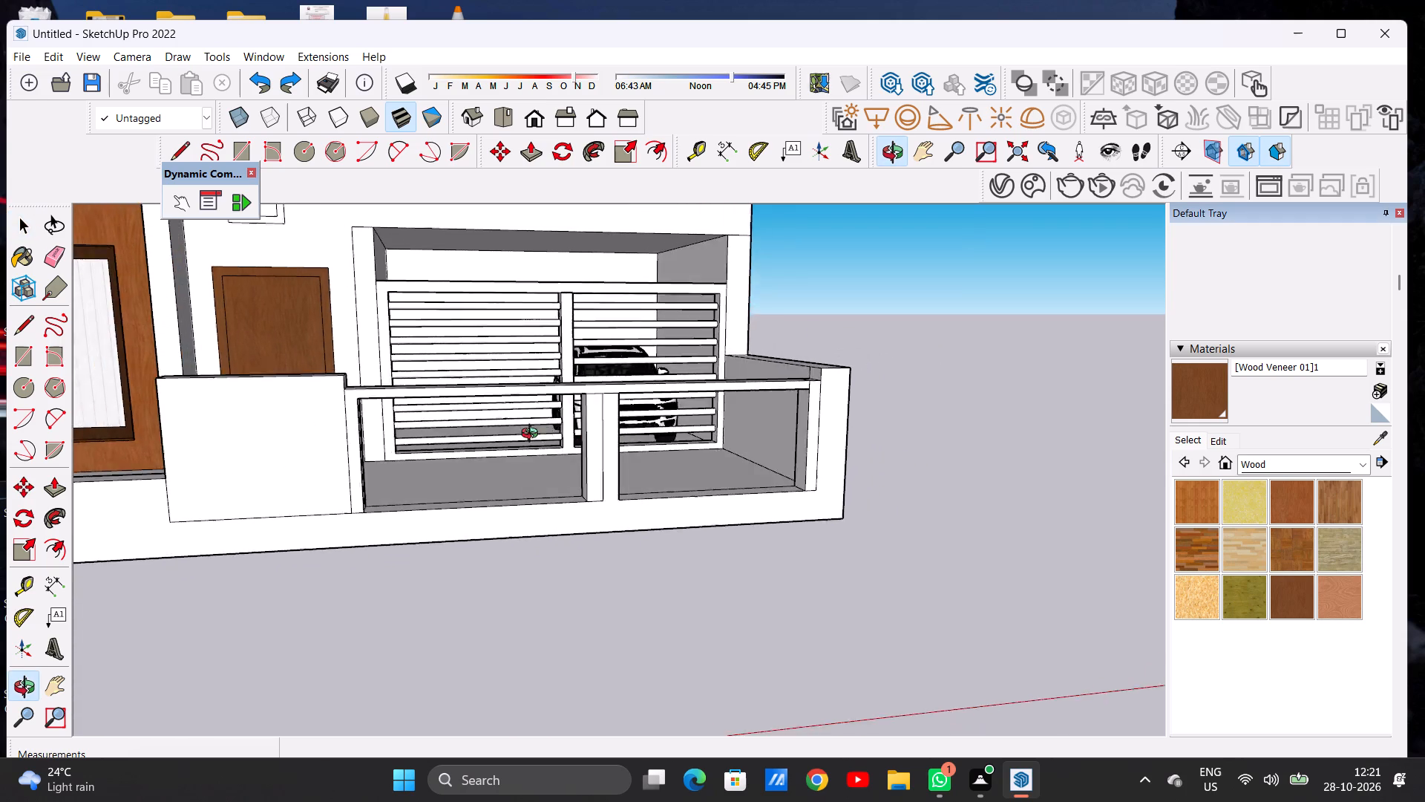
middle_click_drag(533, 435, 350, 408)
scroll(338, 391, "up", 7)
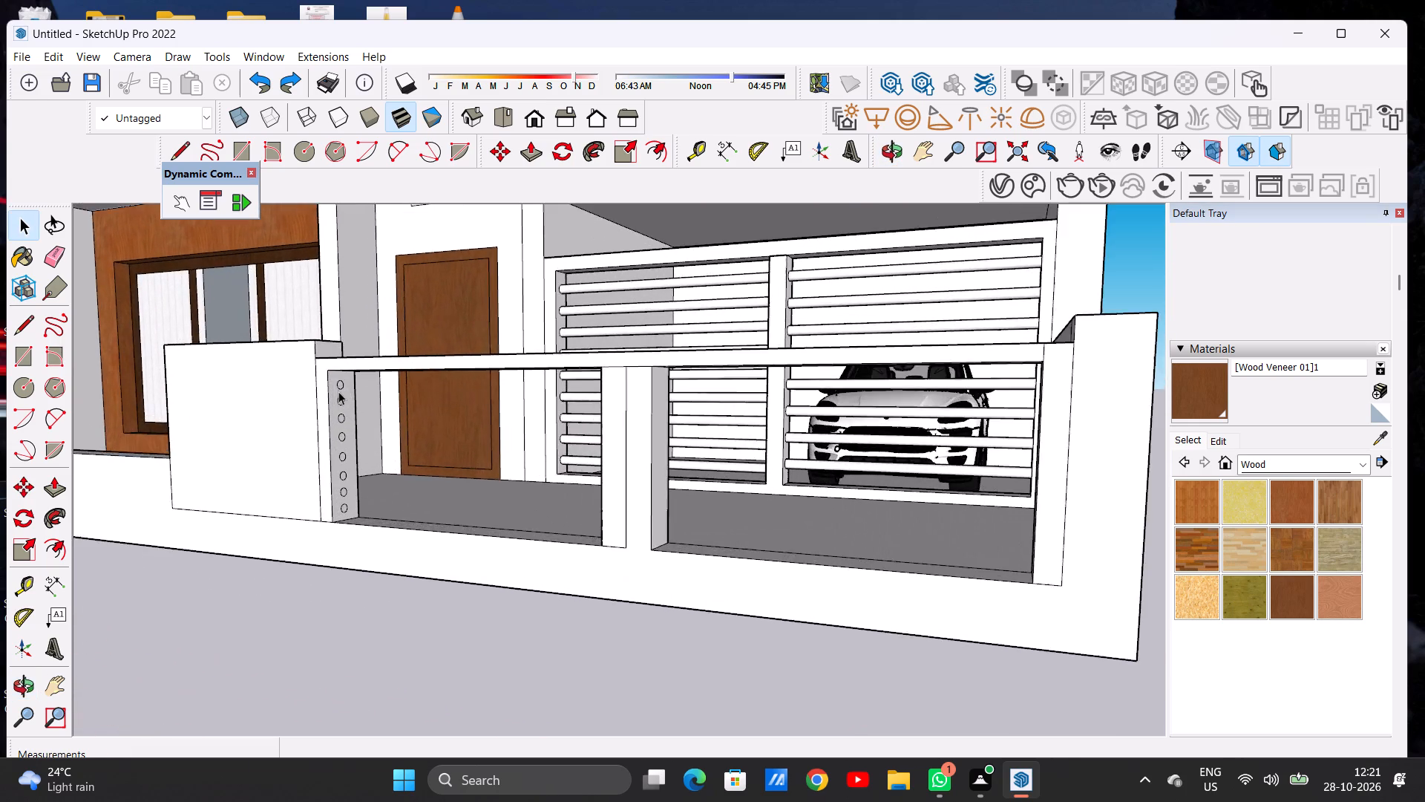
scroll(338, 391, "up", 3)
scroll(338, 391, "down", 1)
scroll(338, 391, "up", 1)
scroll(338, 391, "down", 1)
scroll(338, 391, "up", 9)
key("p")
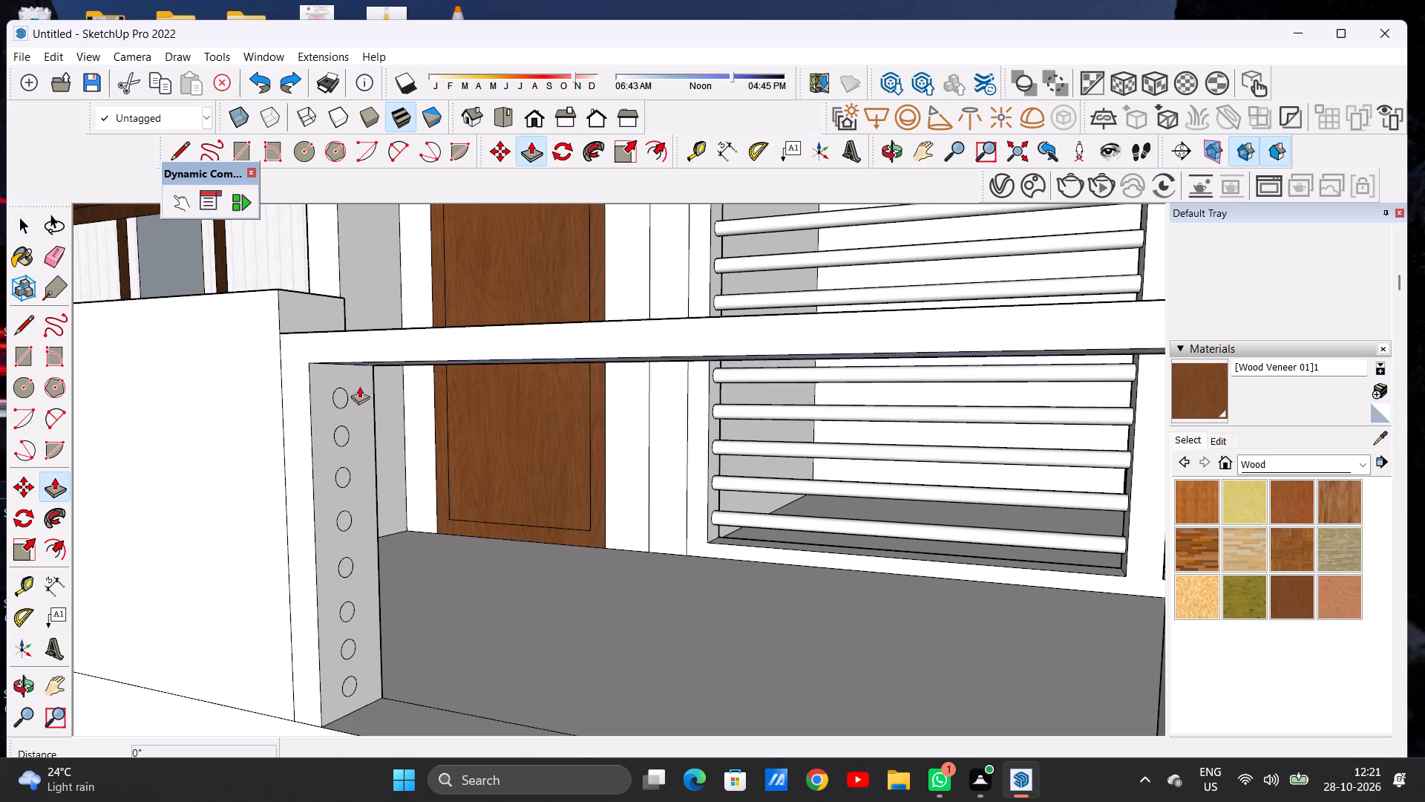
scroll(356, 388, "up", 7)
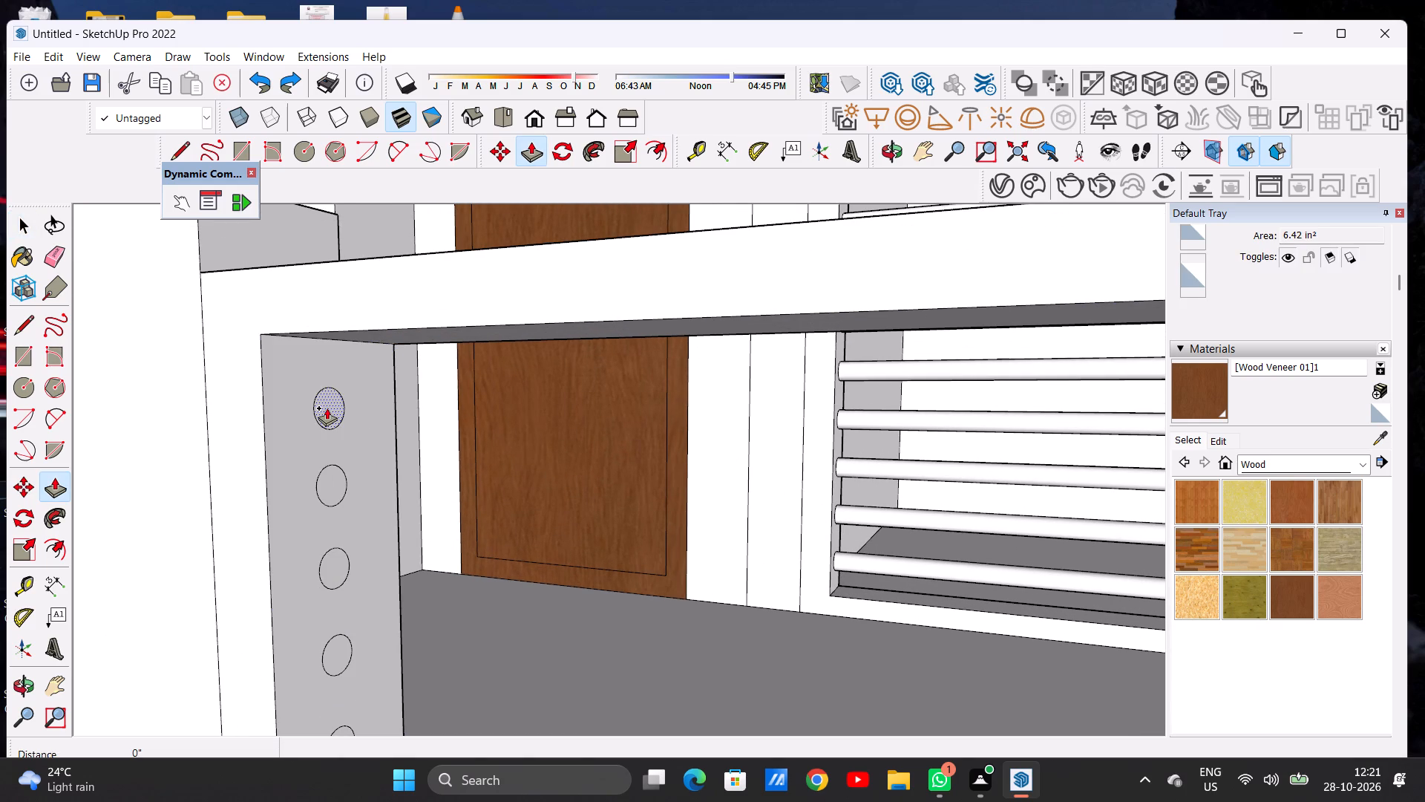
left_click(327, 408)
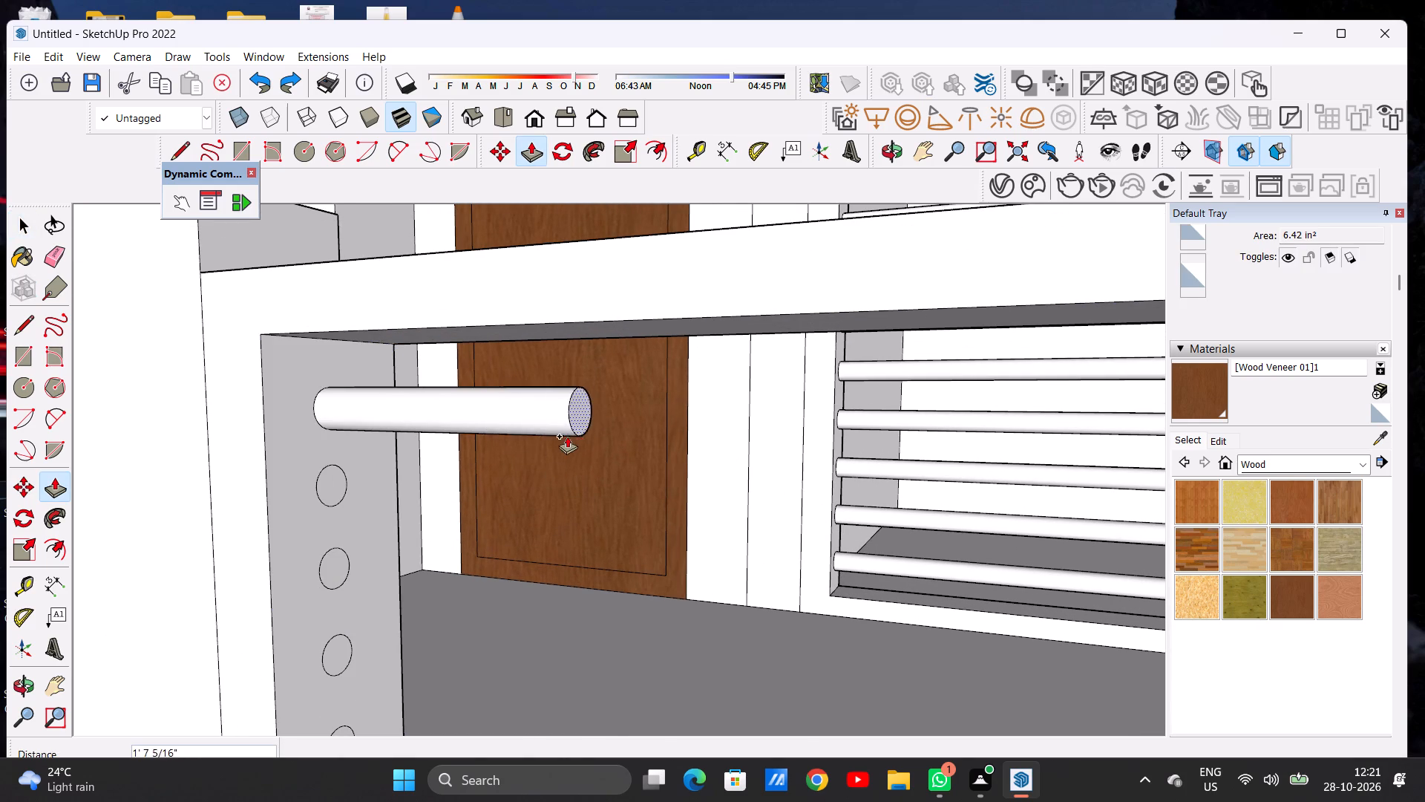
scroll(554, 445, "down", 15)
scroll(920, 467, "down", 6)
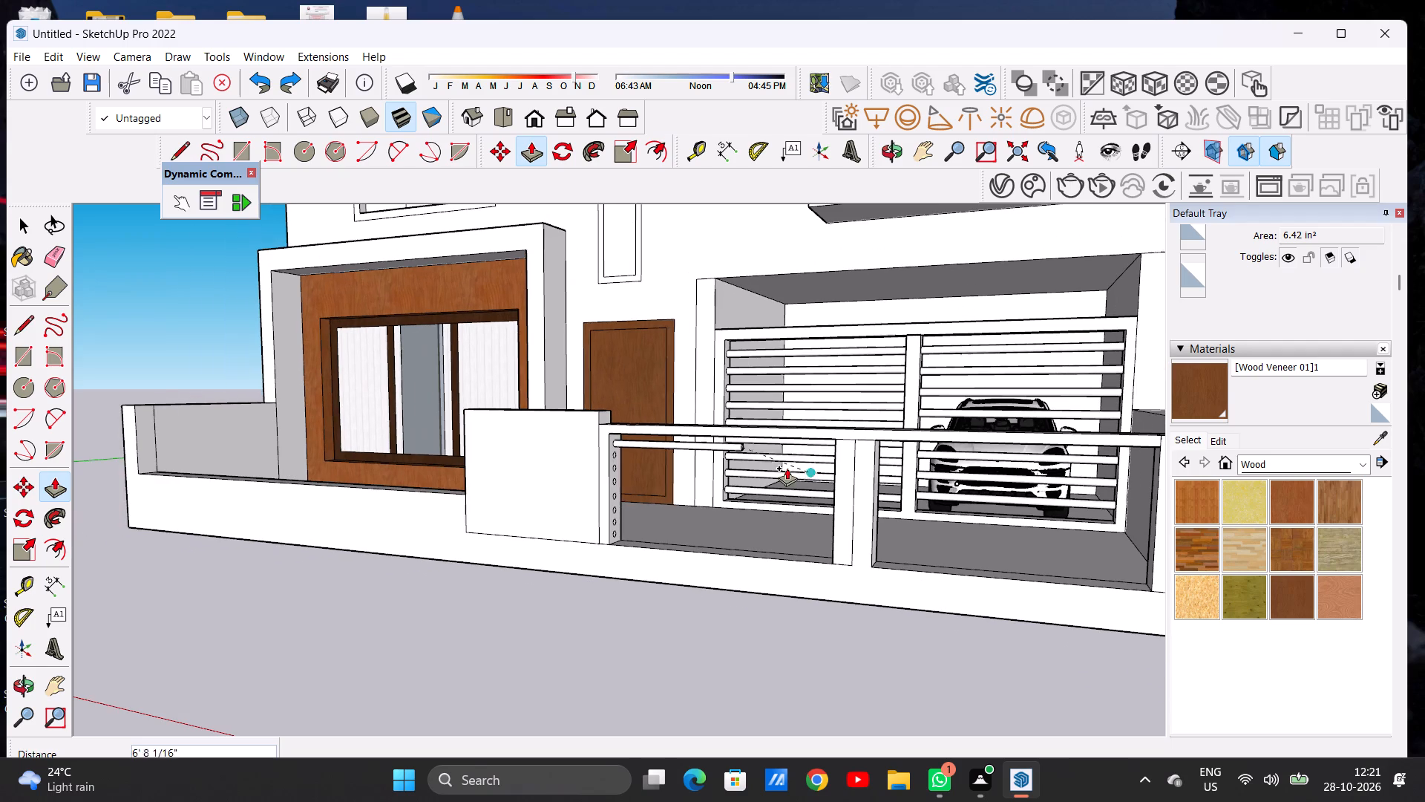
middle_click_drag(957, 464, 993, 469)
scroll(894, 477, "down", 6)
middle_click_drag(912, 480, 1049, 470)
scroll(1045, 450, "up", 2)
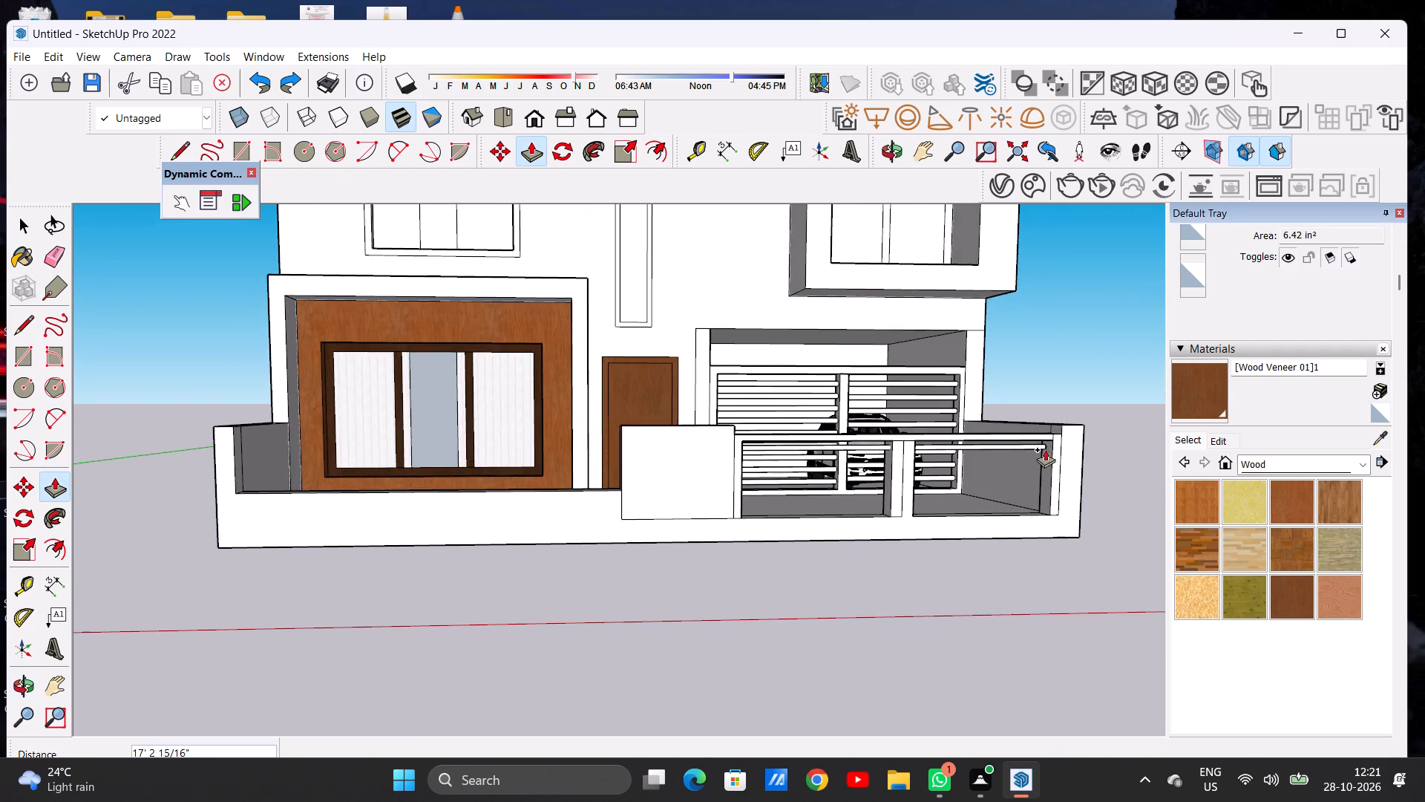
scroll(1045, 449, "up", 20)
scroll(1045, 449, "up", 3)
scroll(1061, 462, "down", 2)
scroll(1061, 462, "up", 5)
scroll(1061, 465, "down", 1)
scroll(1061, 465, "up", 1)
scroll(1046, 468, "down", 1)
scroll(1046, 464, "up", 7)
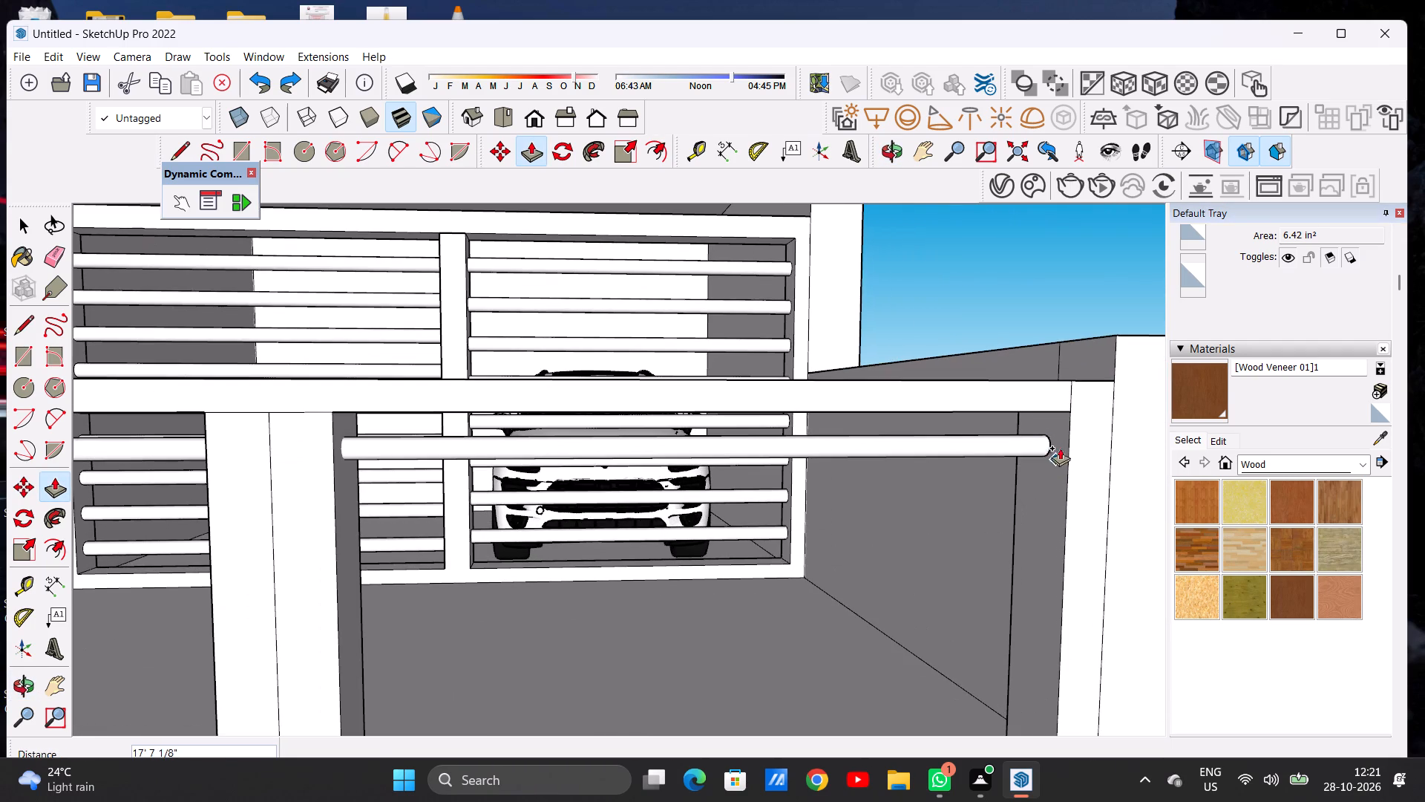
left_click(1058, 426)
Extrude the second circle from the top of the near gate post about 17' 5 1/16" through the middle post to the far gate post.
scroll(1016, 475, "down", 7)
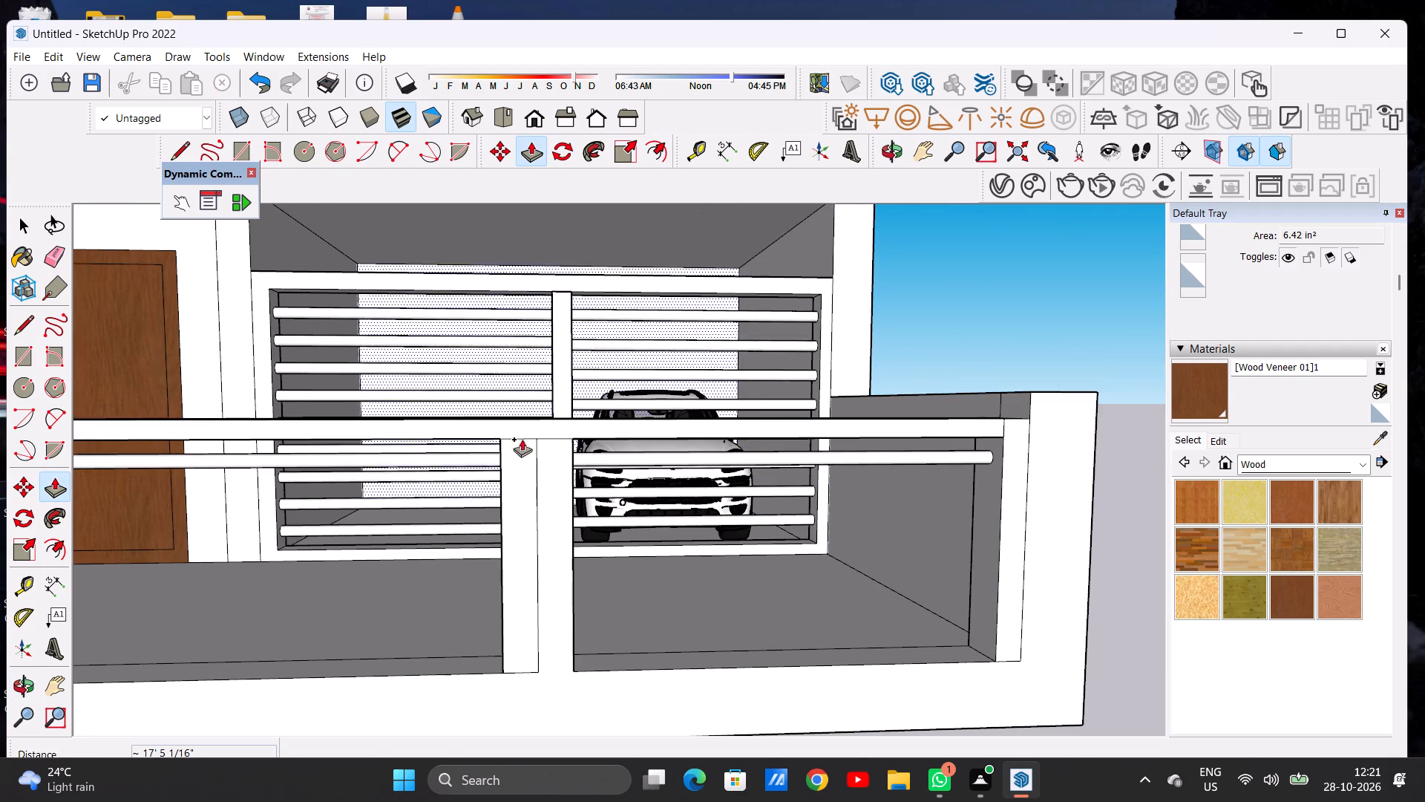
scroll(779, 425, "down", 5)
scroll(869, 428, "down", 5)
middle_click_drag(512, 437, 407, 438)
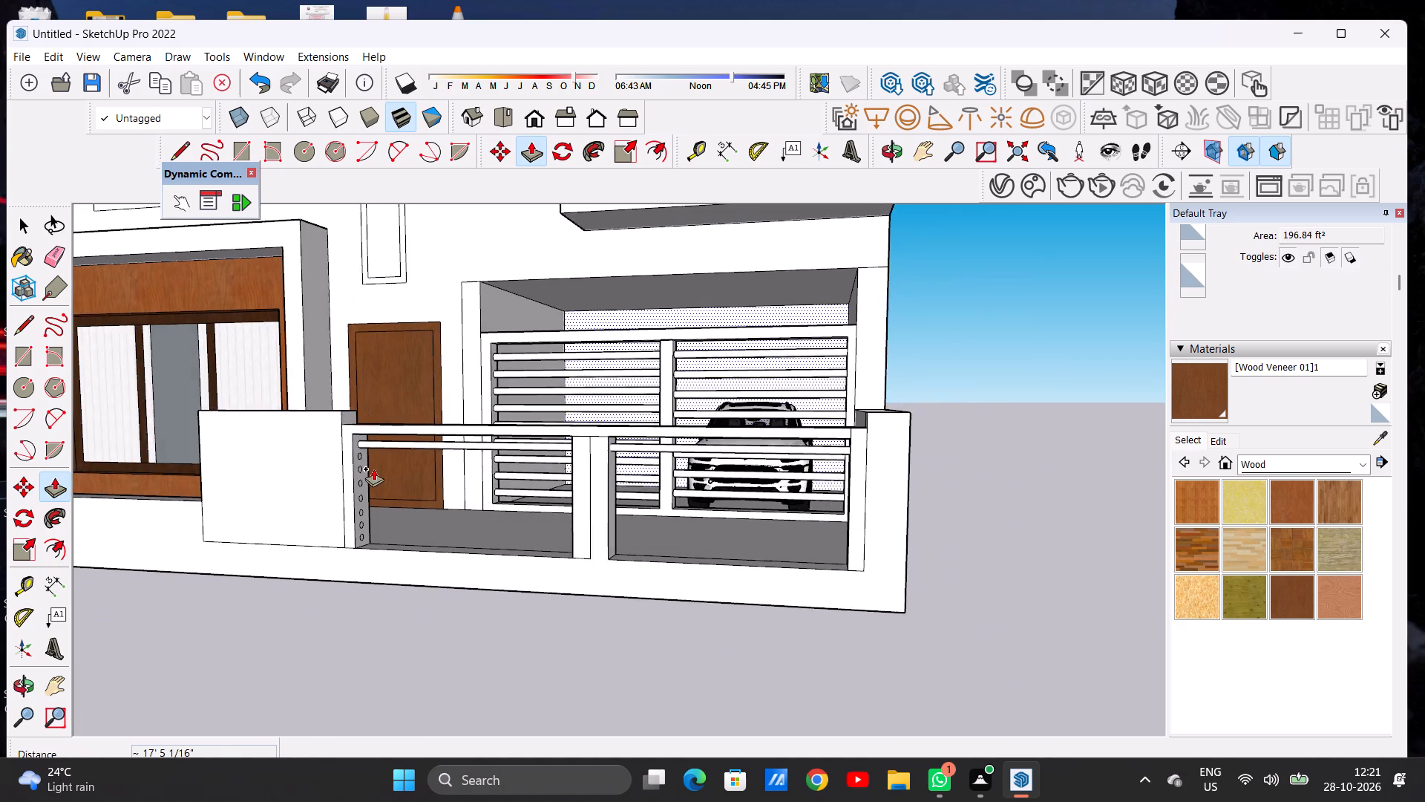
scroll(373, 469, "up", 4)
scroll(373, 469, "down", 1)
scroll(365, 460, "up", 20)
scroll(365, 460, "up", 1)
scroll(357, 454, "down", 1)
scroll(358, 455, "up", 9)
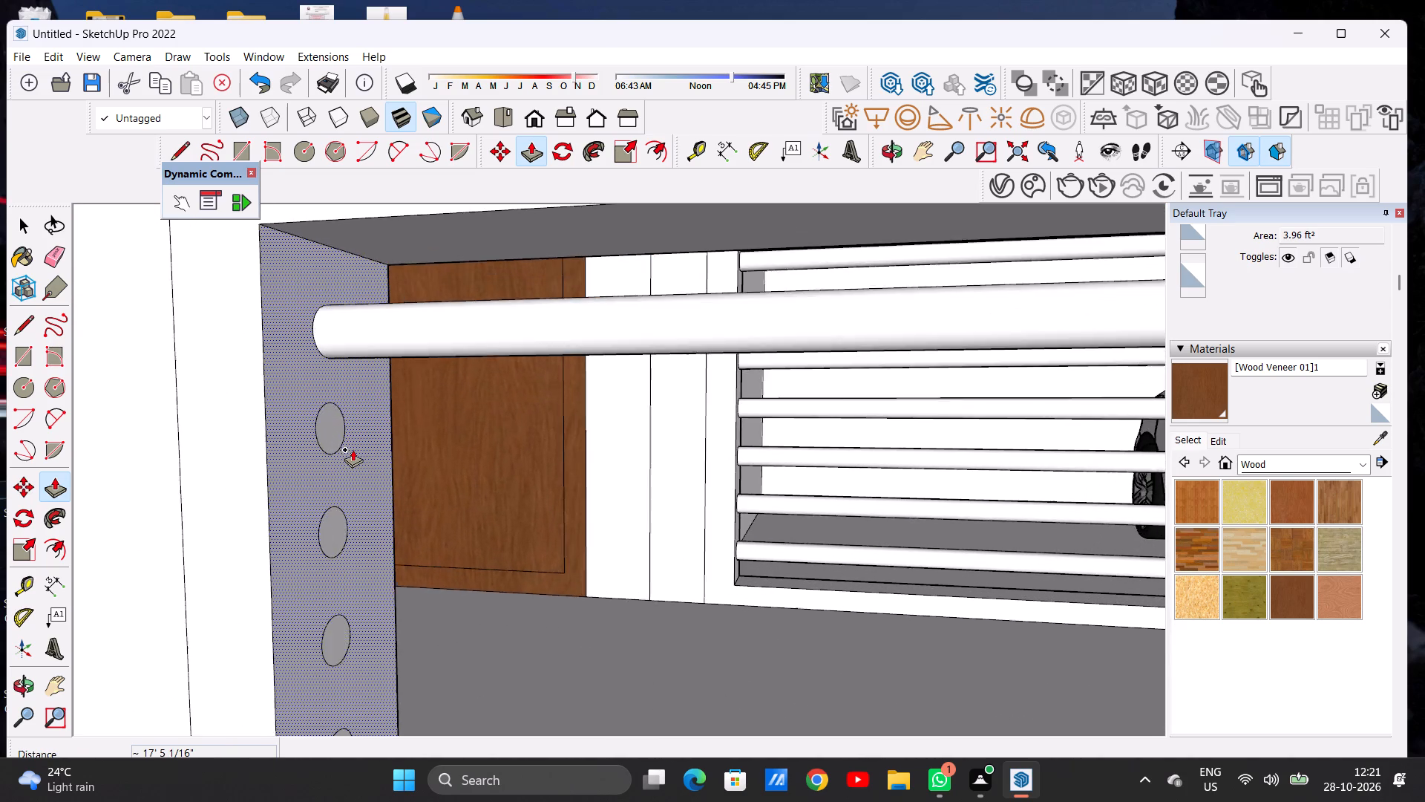
scroll(353, 449, "up", 9)
left_click(316, 420)
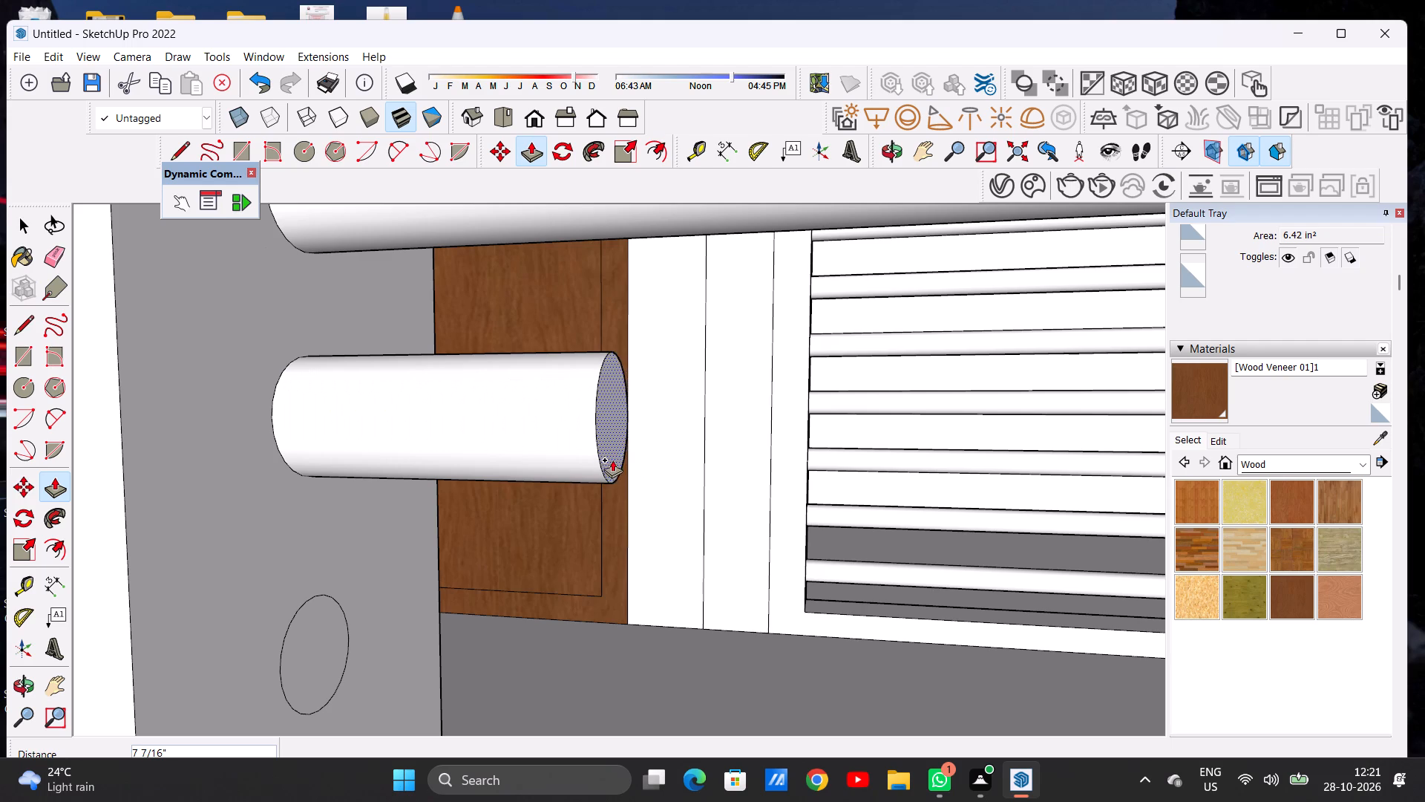
scroll(601, 472, "down", 18)
scroll(532, 471, "up", 1)
scroll(620, 475, "down", 4)
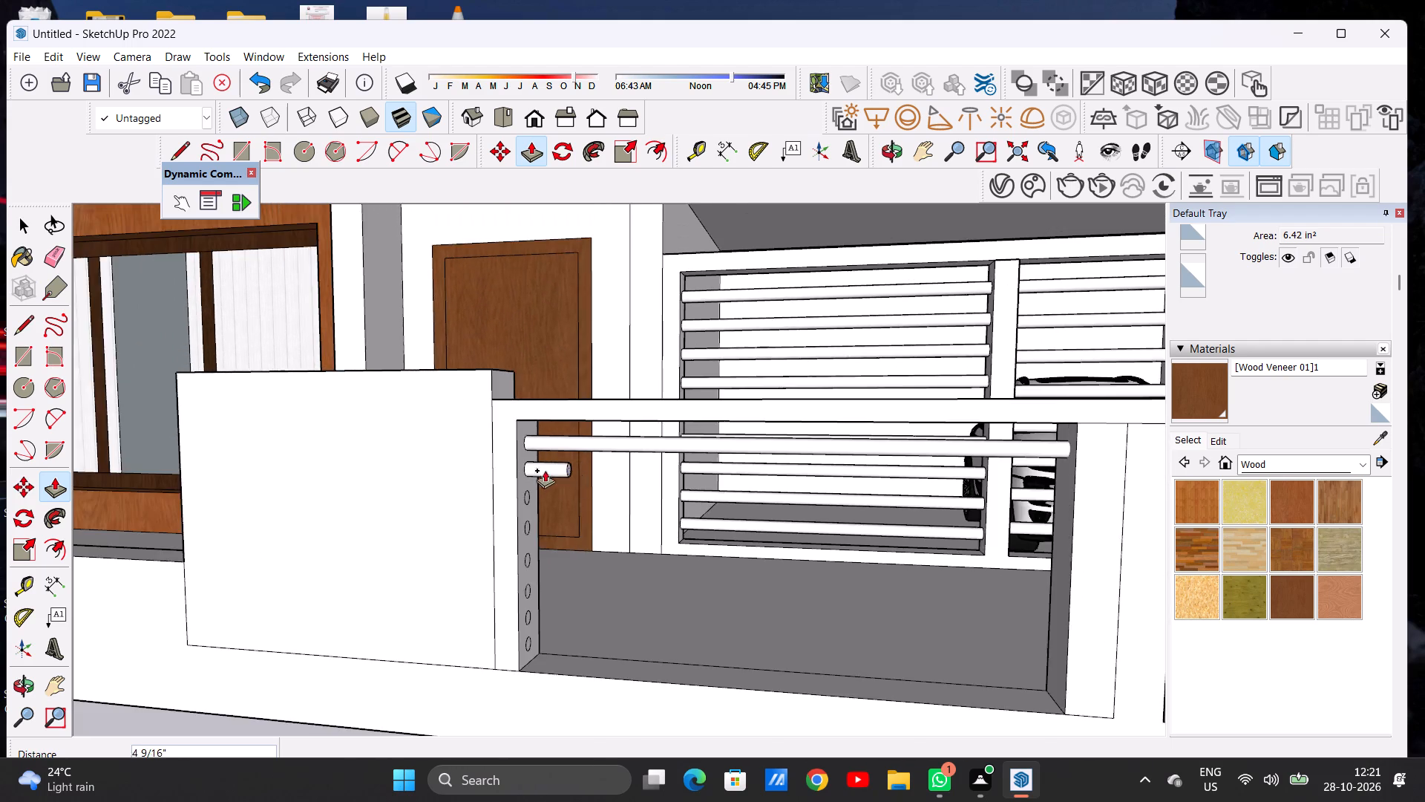
scroll(540, 469, "down", 6)
scroll(691, 495, "down", 6)
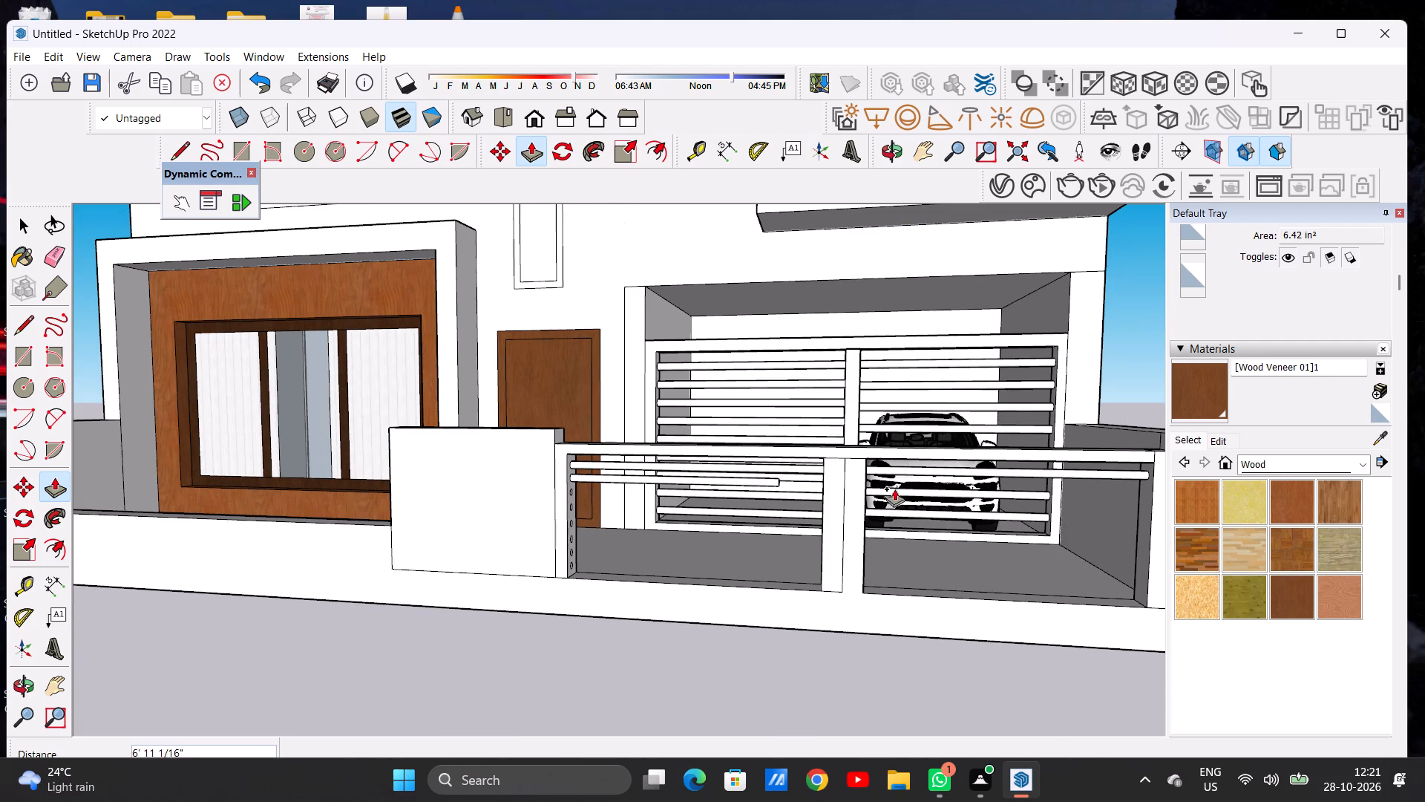
scroll(884, 491, "down", 6)
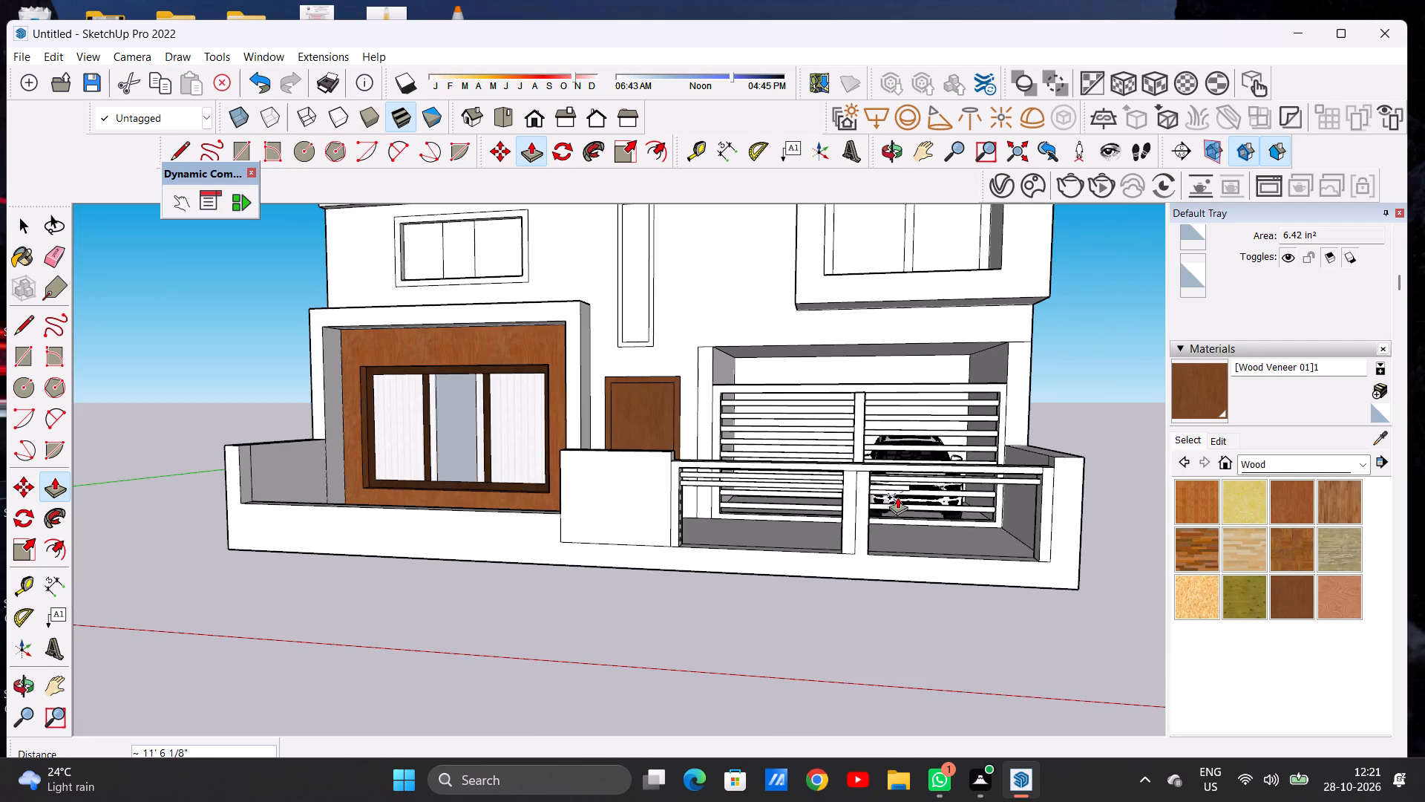
middle_click_drag(899, 497, 996, 489)
scroll(1021, 485, "up", 16)
scroll(1035, 480, "down", 1)
scroll(1035, 480, "up", 2)
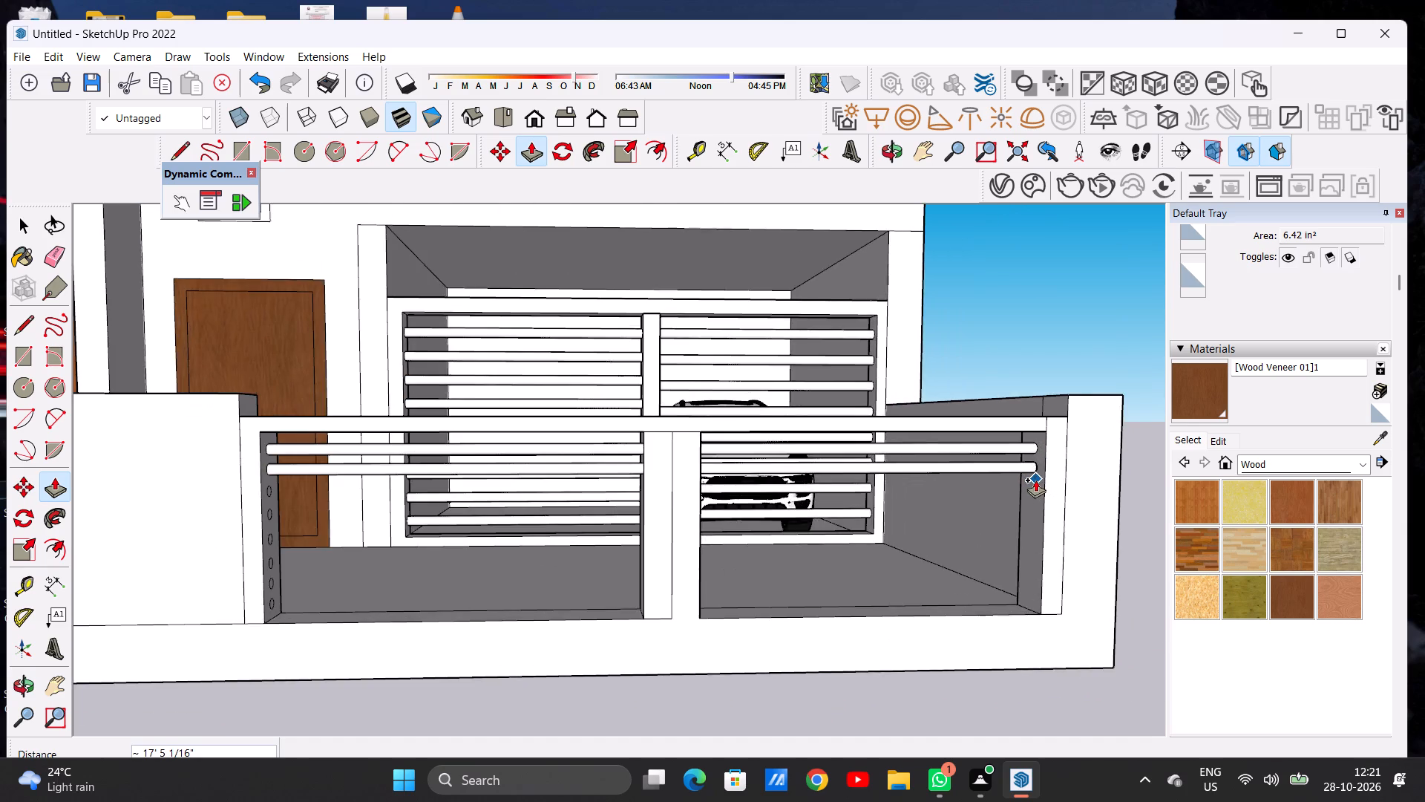
scroll(1035, 480, "up", 3)
left_click(1035, 480)
Extrude the third circle from the top of the near gate post about 17' 5 1/16" across both bays to the far gate post.
scroll(801, 507, "down", 5)
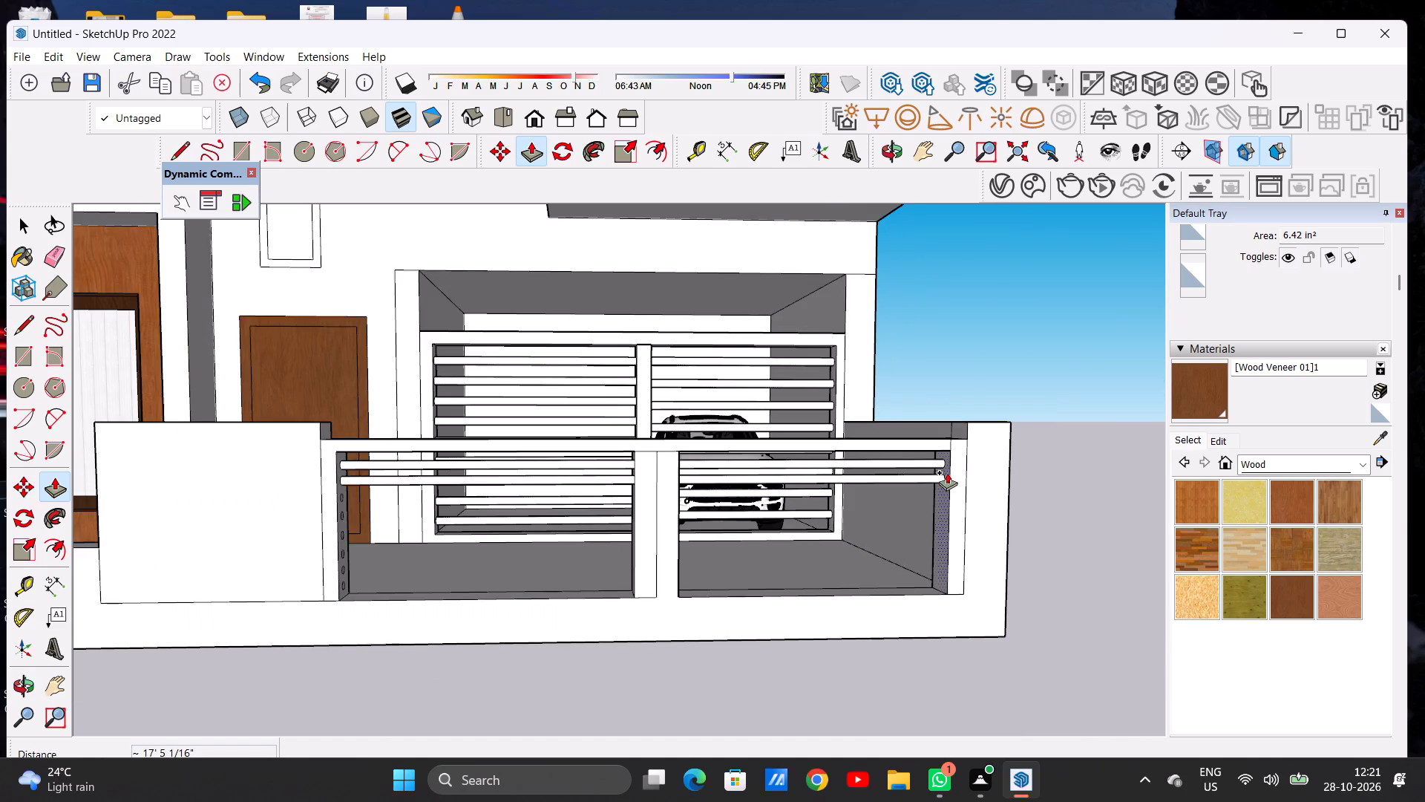
middle_click_drag(620, 512, 528, 521)
scroll(356, 490, "up", 6)
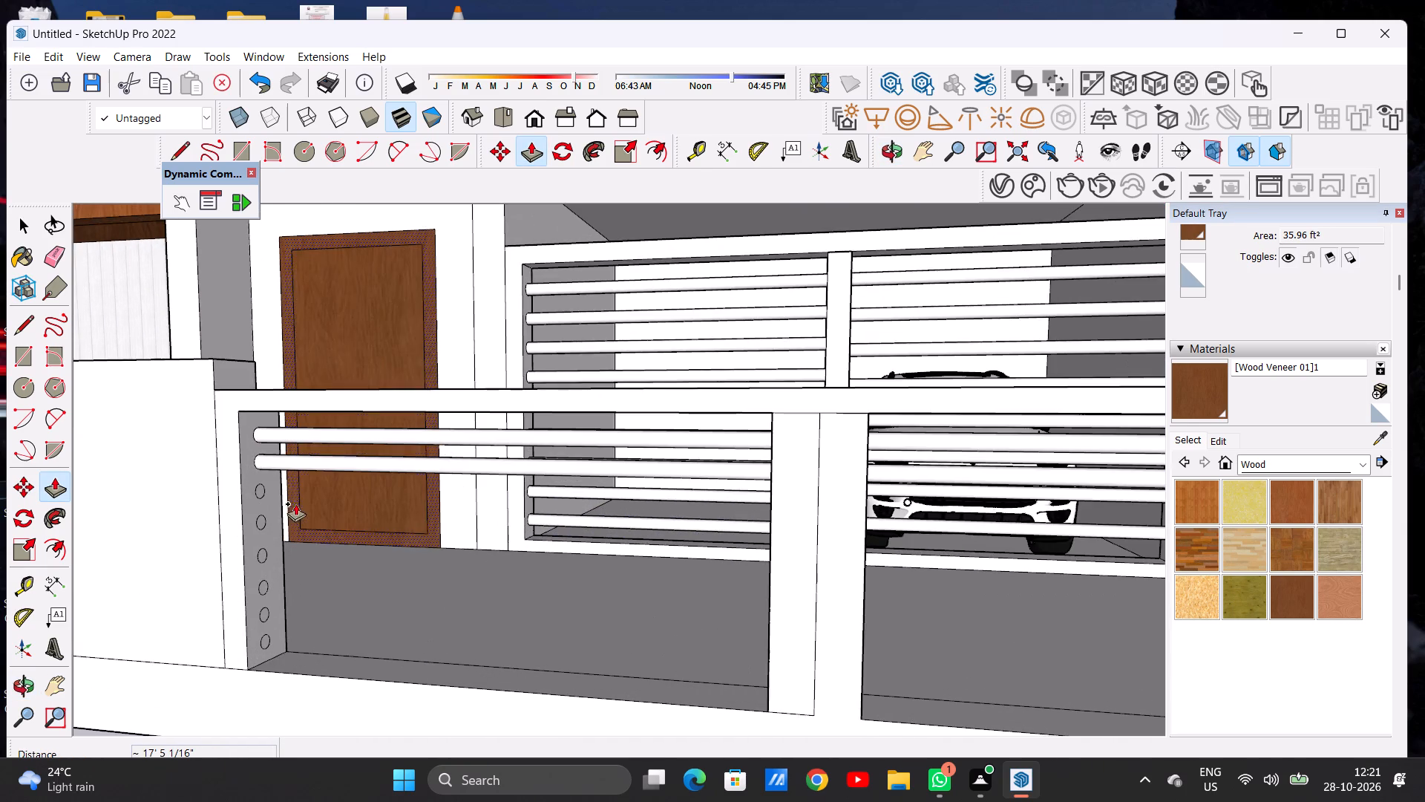
scroll(281, 498, "up", 16)
left_click(251, 481)
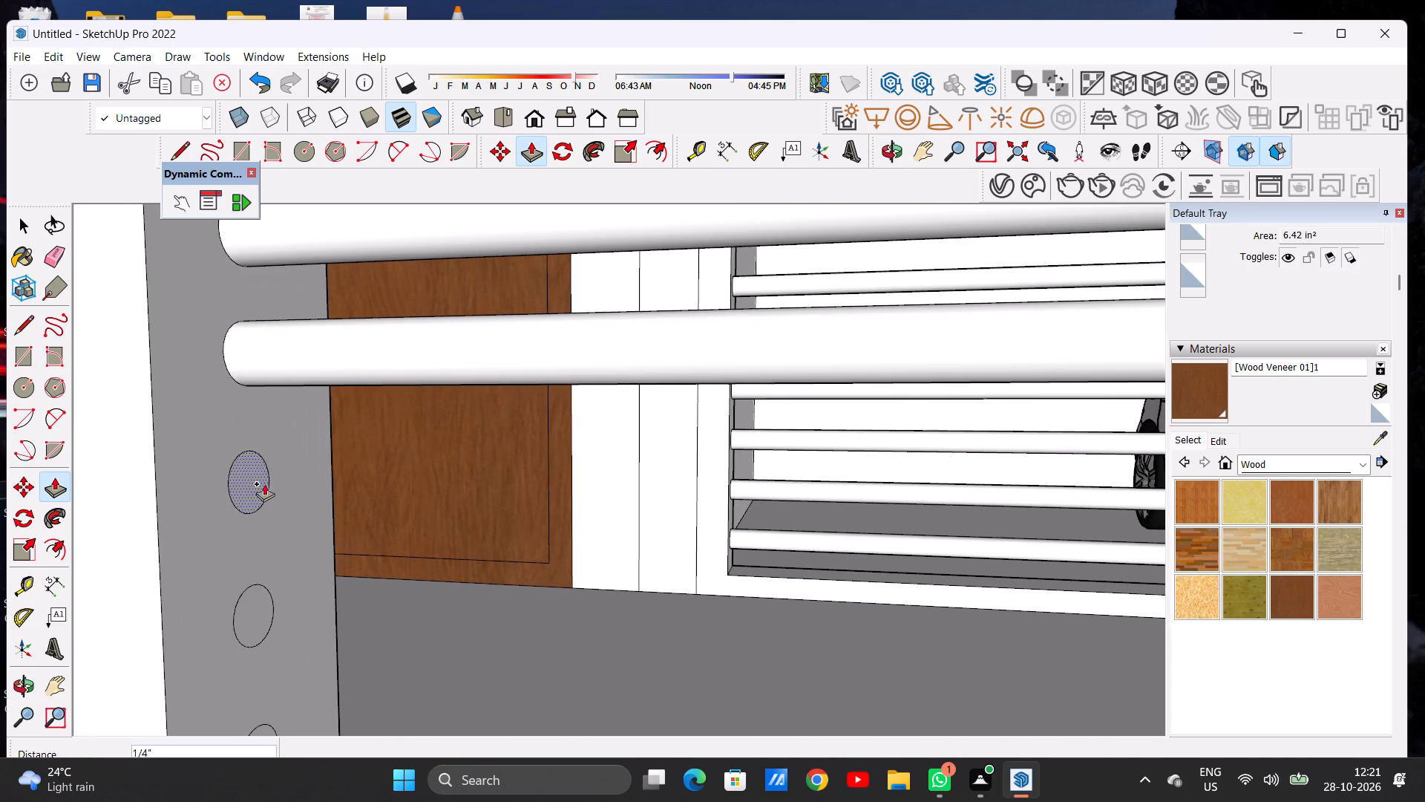
scroll(543, 495, "down", 18)
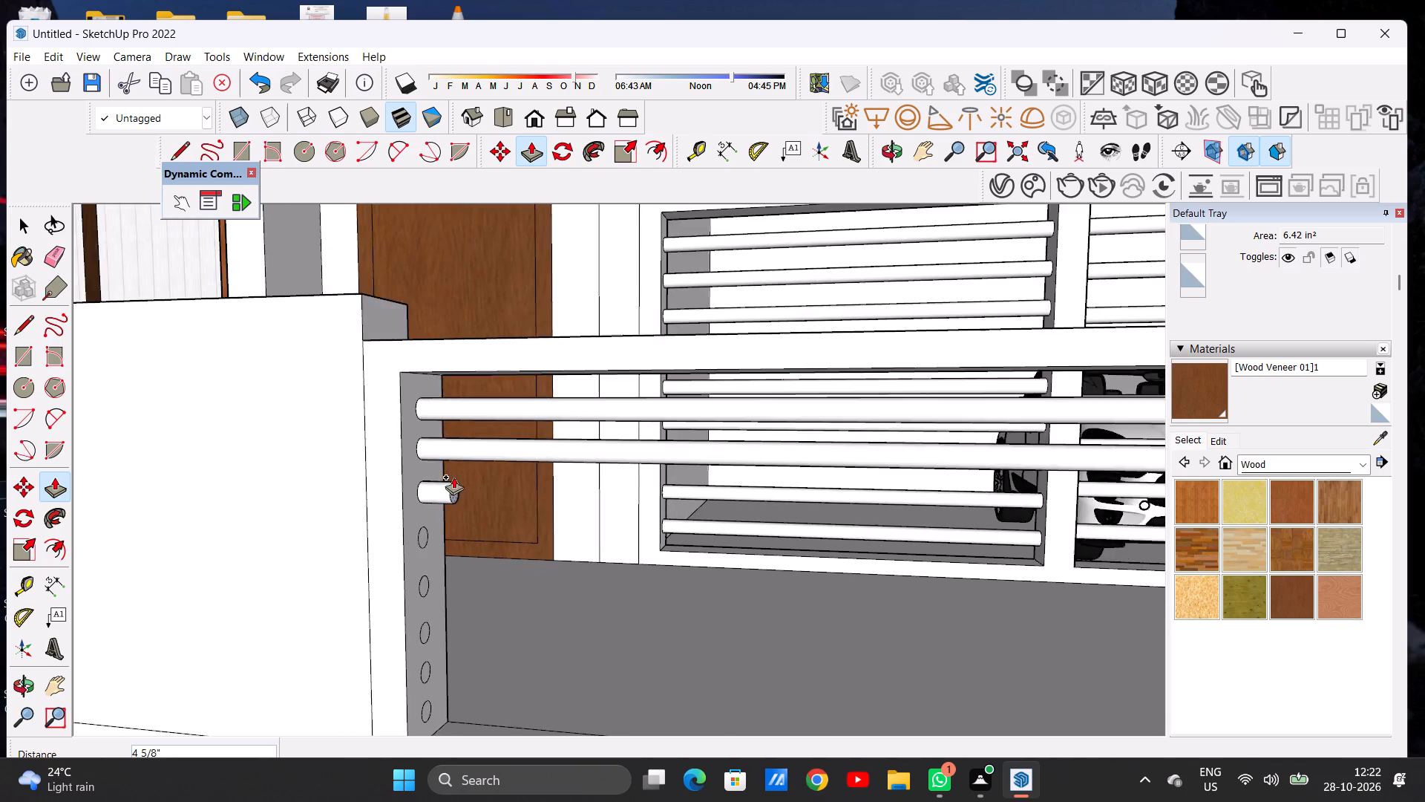
scroll(453, 477, "down", 17)
middle_click_drag(824, 489, 963, 489)
scroll(1003, 482, "up", 17)
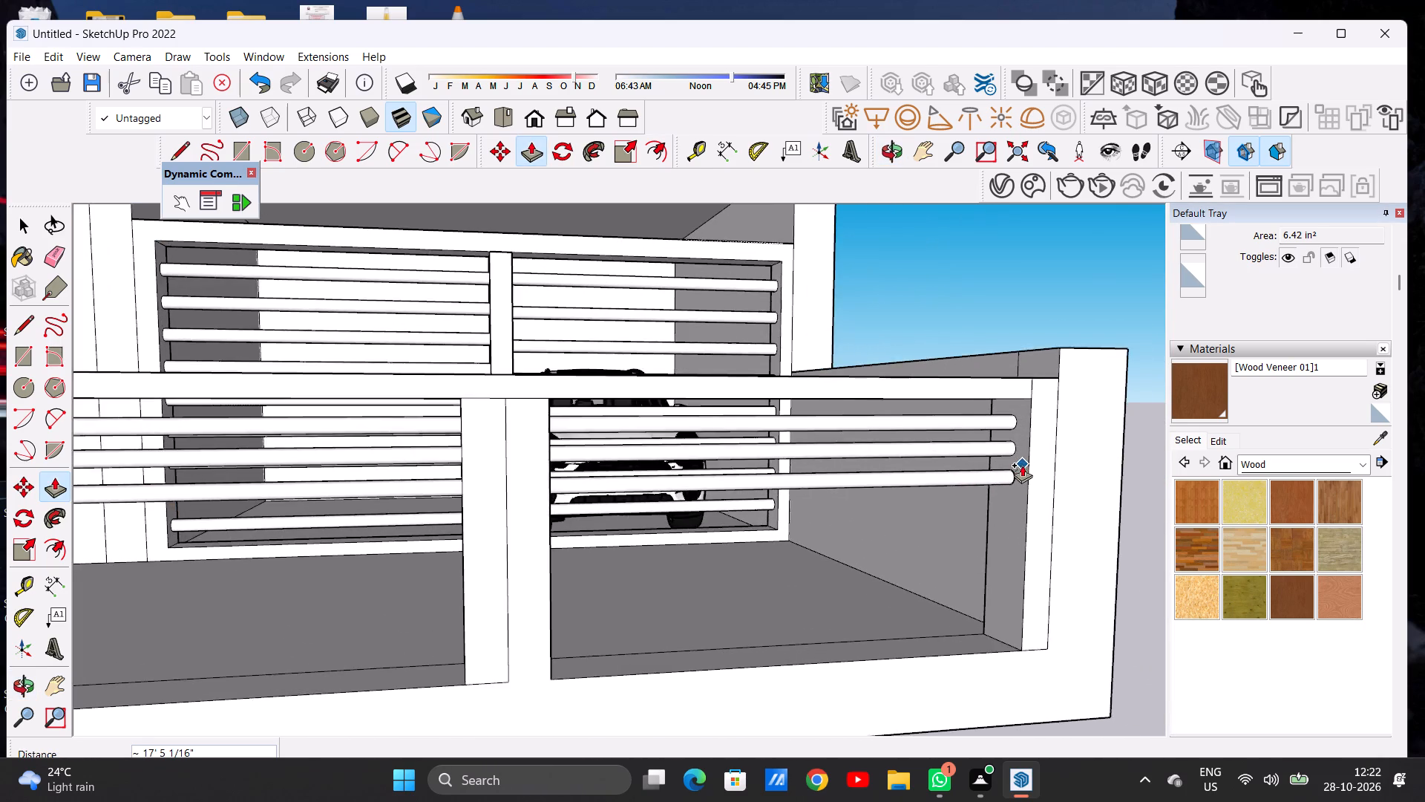
scroll(1022, 465, "up", 5)
left_click(1018, 454)
Extrude the fourth circle from the top of the near gate post about 17' 5 1/16" across both bays to the far gate post.
scroll(839, 464, "down", 9)
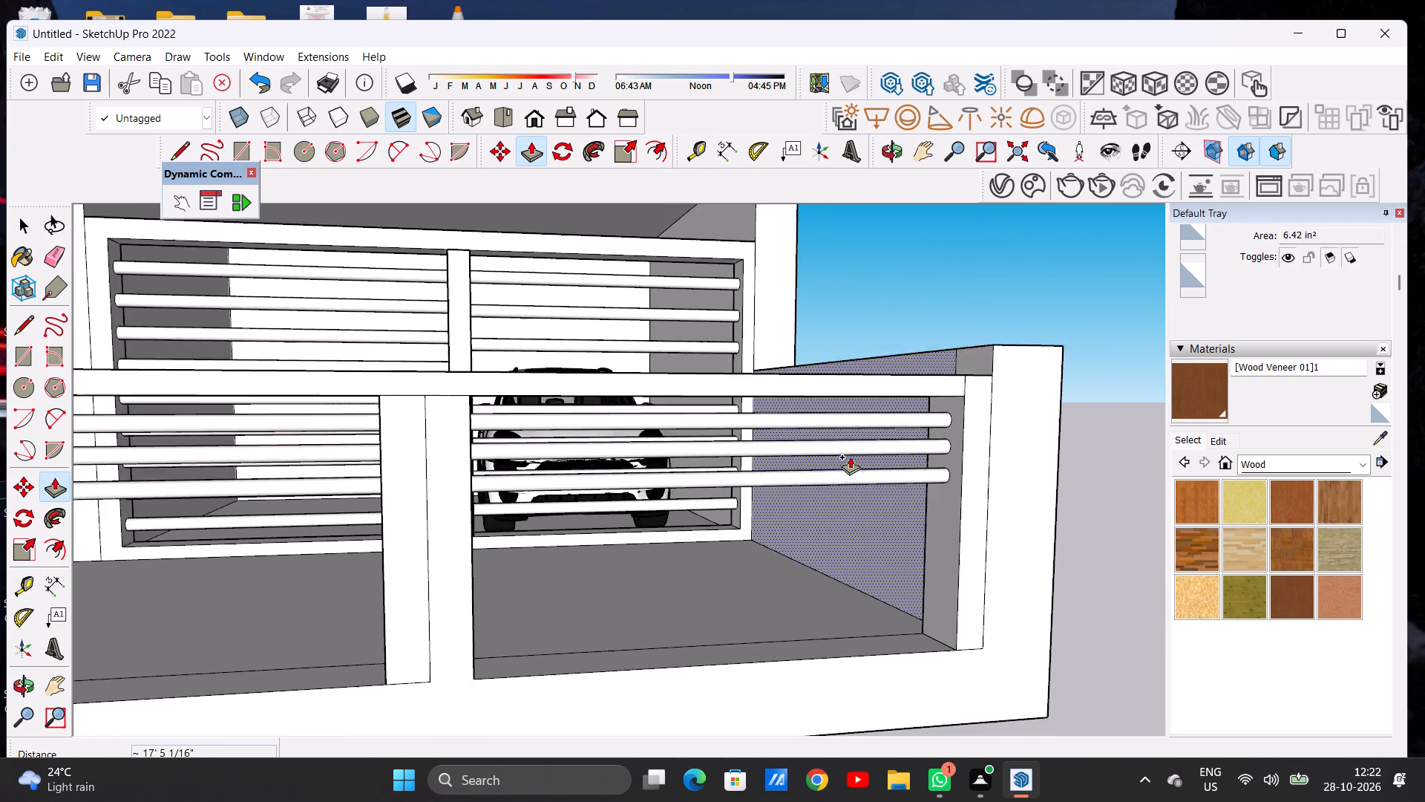
scroll(865, 454, "down", 9)
middle_click_drag(555, 512, 331, 533)
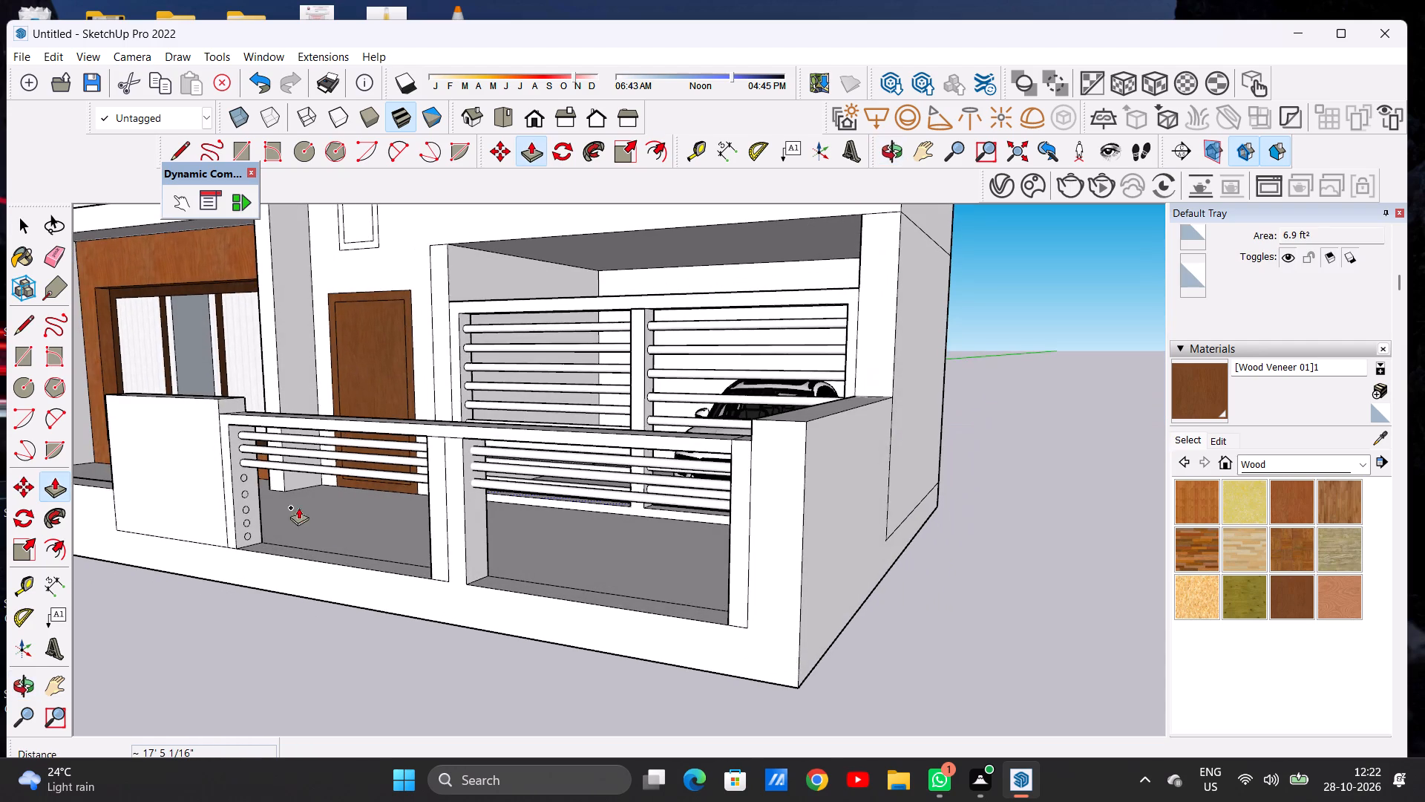
scroll(258, 476, "up", 17)
scroll(232, 474, "down", 1)
scroll(232, 474, "up", 5)
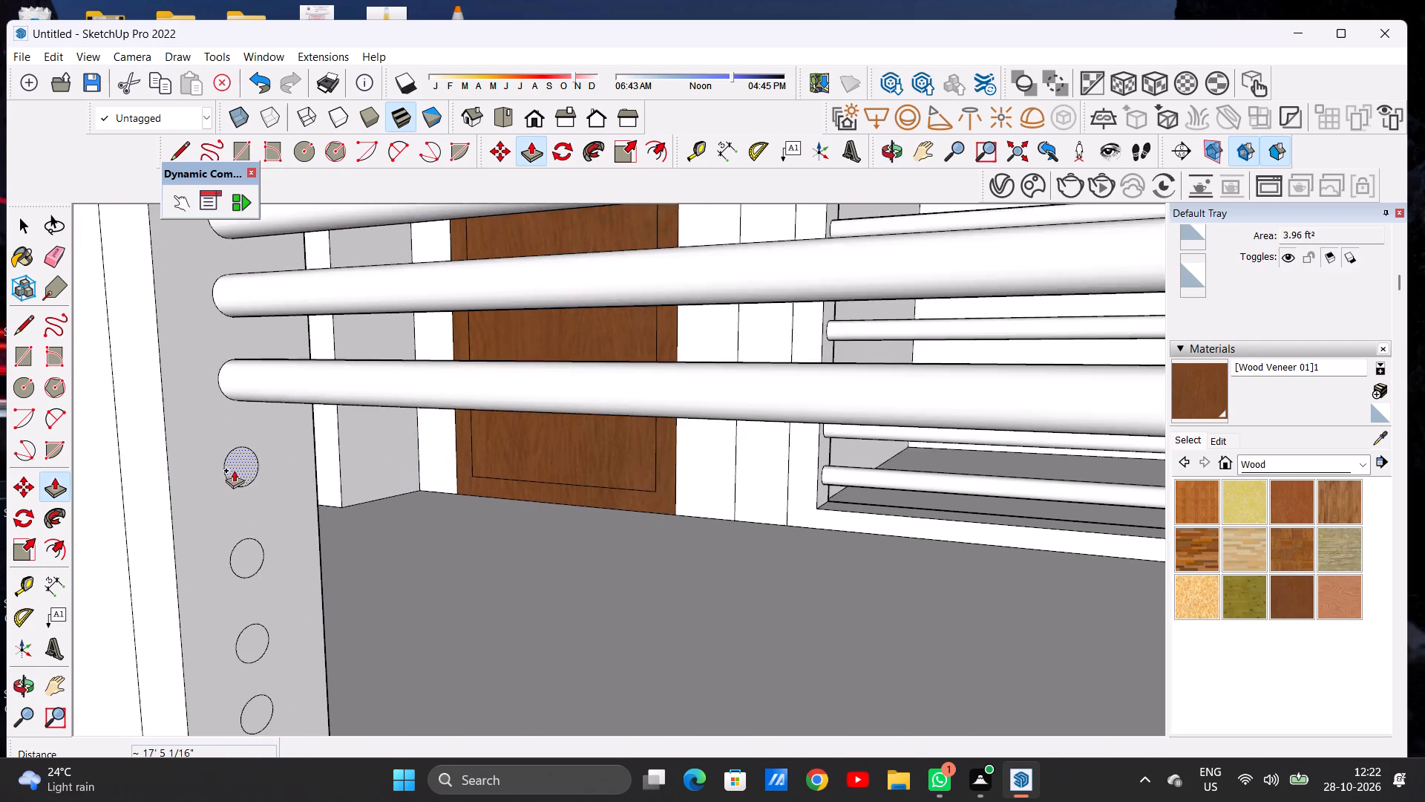
left_click(236, 459)
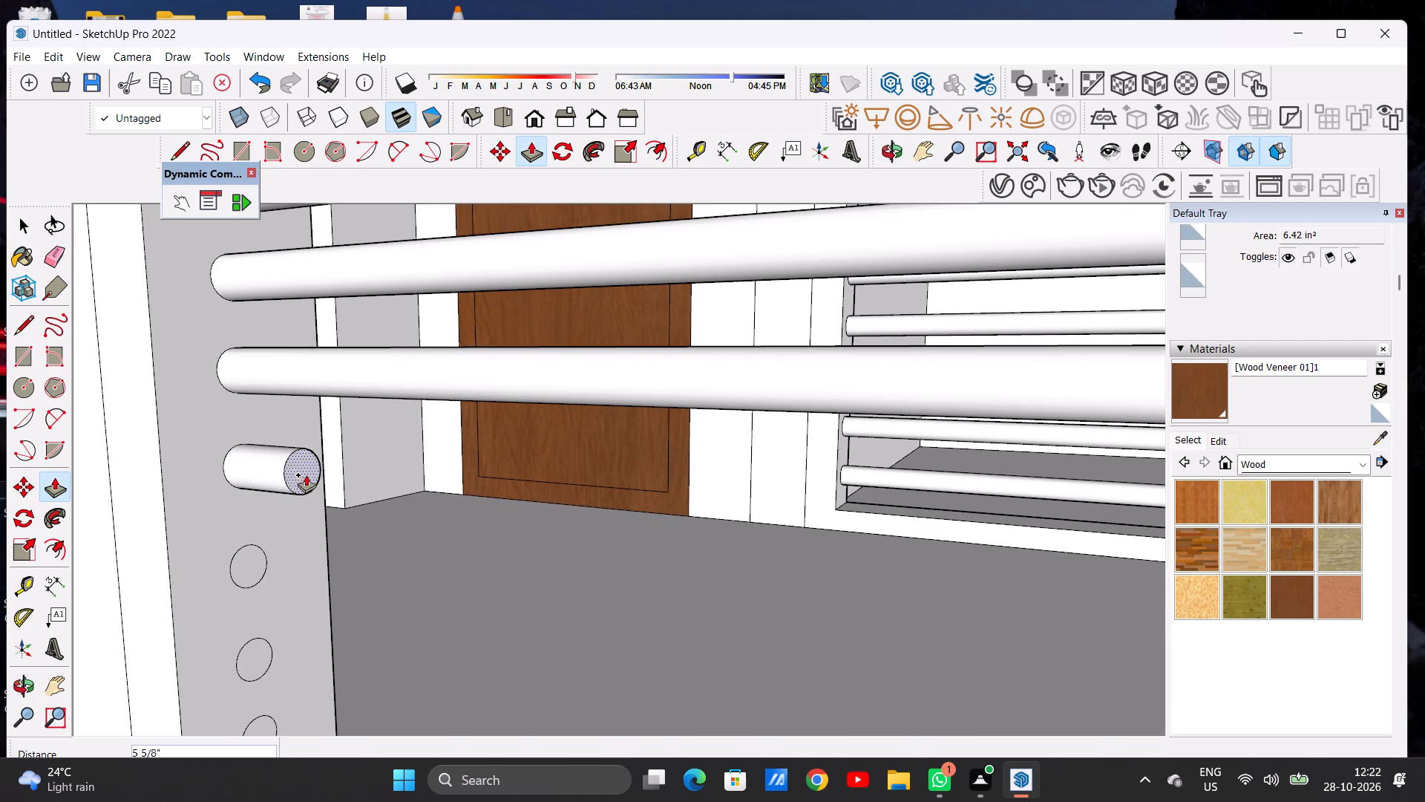
scroll(386, 533, "down", 10)
scroll(371, 521, "up", 1)
scroll(370, 520, "down", 2)
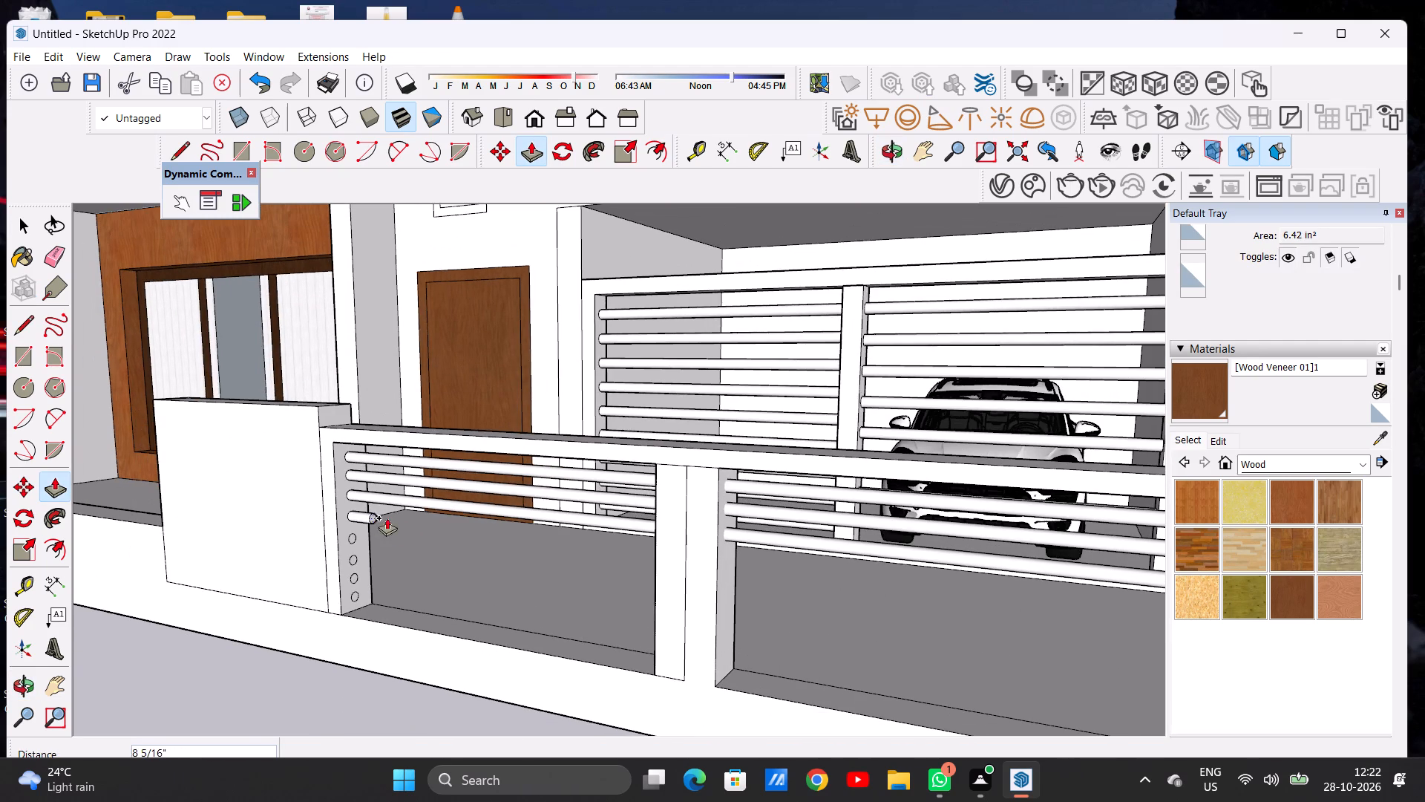
scroll(666, 553, "down", 6)
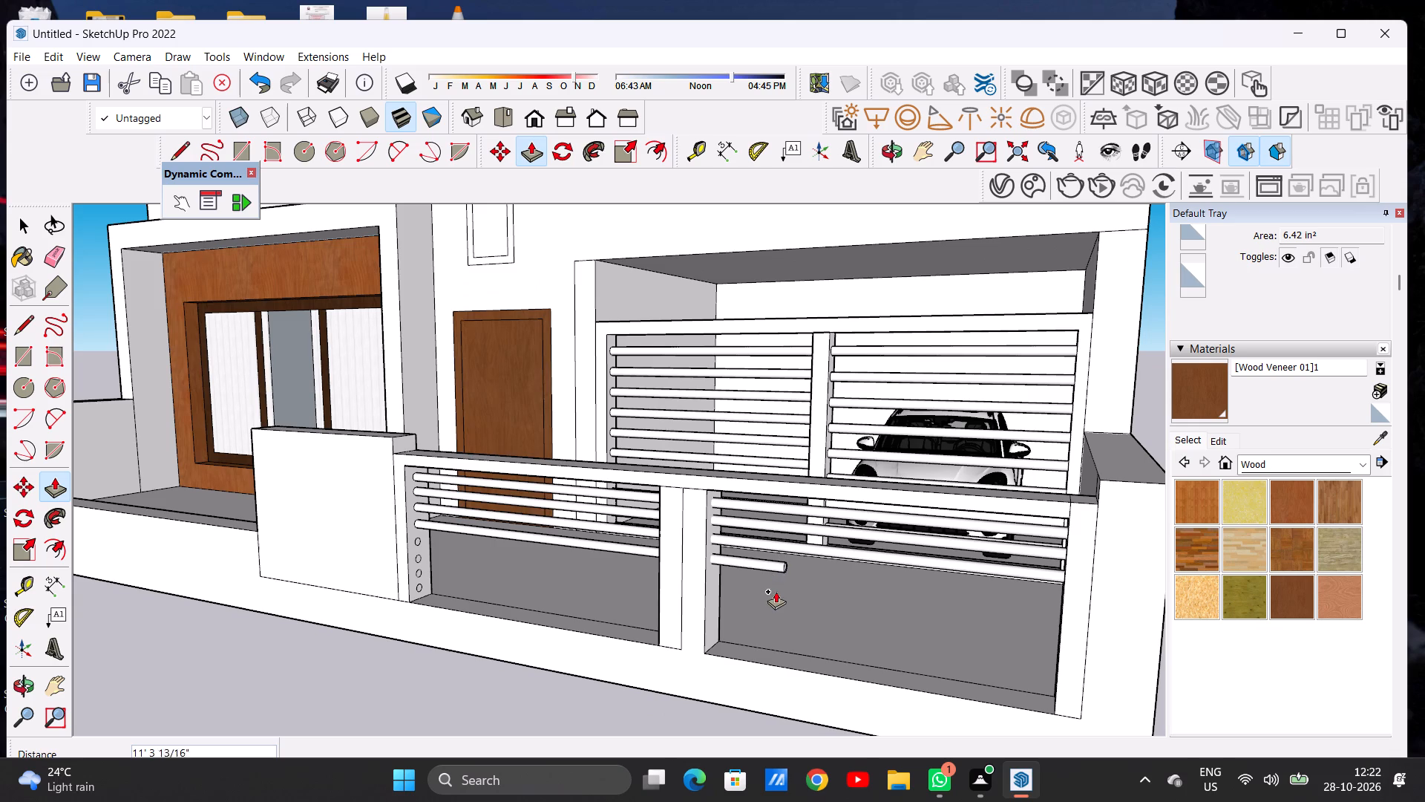
middle_click_drag(773, 592, 897, 570)
scroll(750, 571, "down", 7)
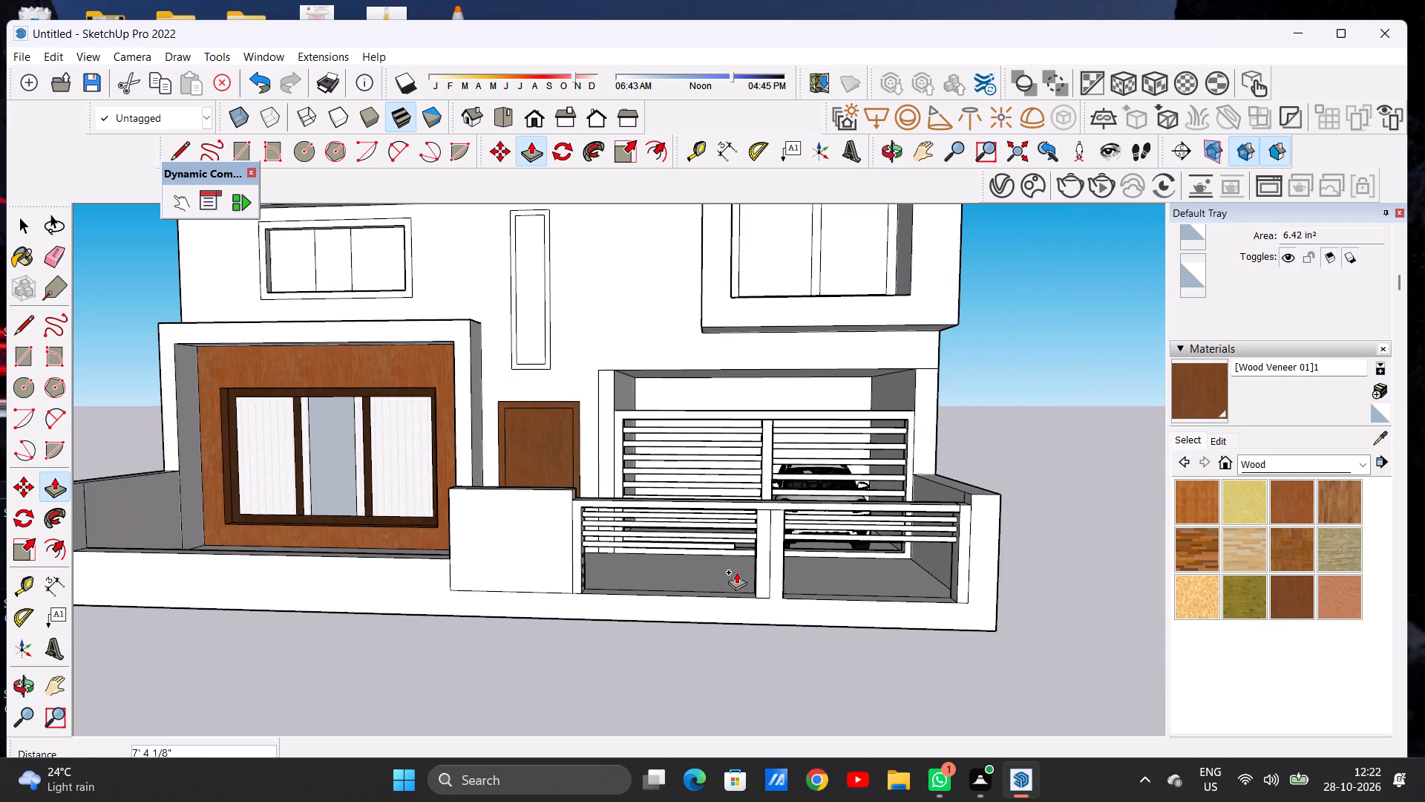
middle_click_drag(791, 570, 915, 564)
scroll(960, 527, "up", 9)
scroll(953, 527, "down", 1)
scroll(953, 527, "up", 6)
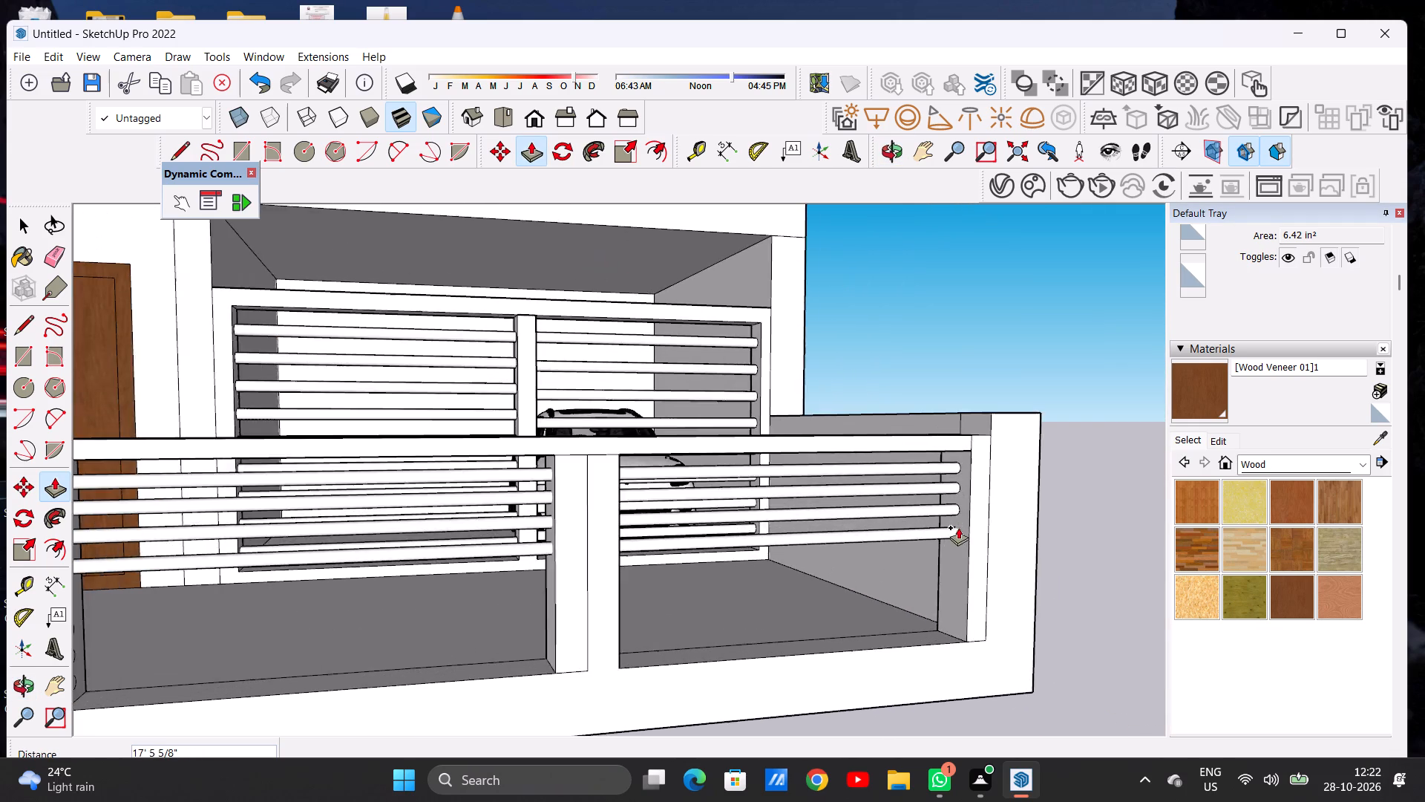
scroll(958, 527, "up", 14)
left_click(967, 514)
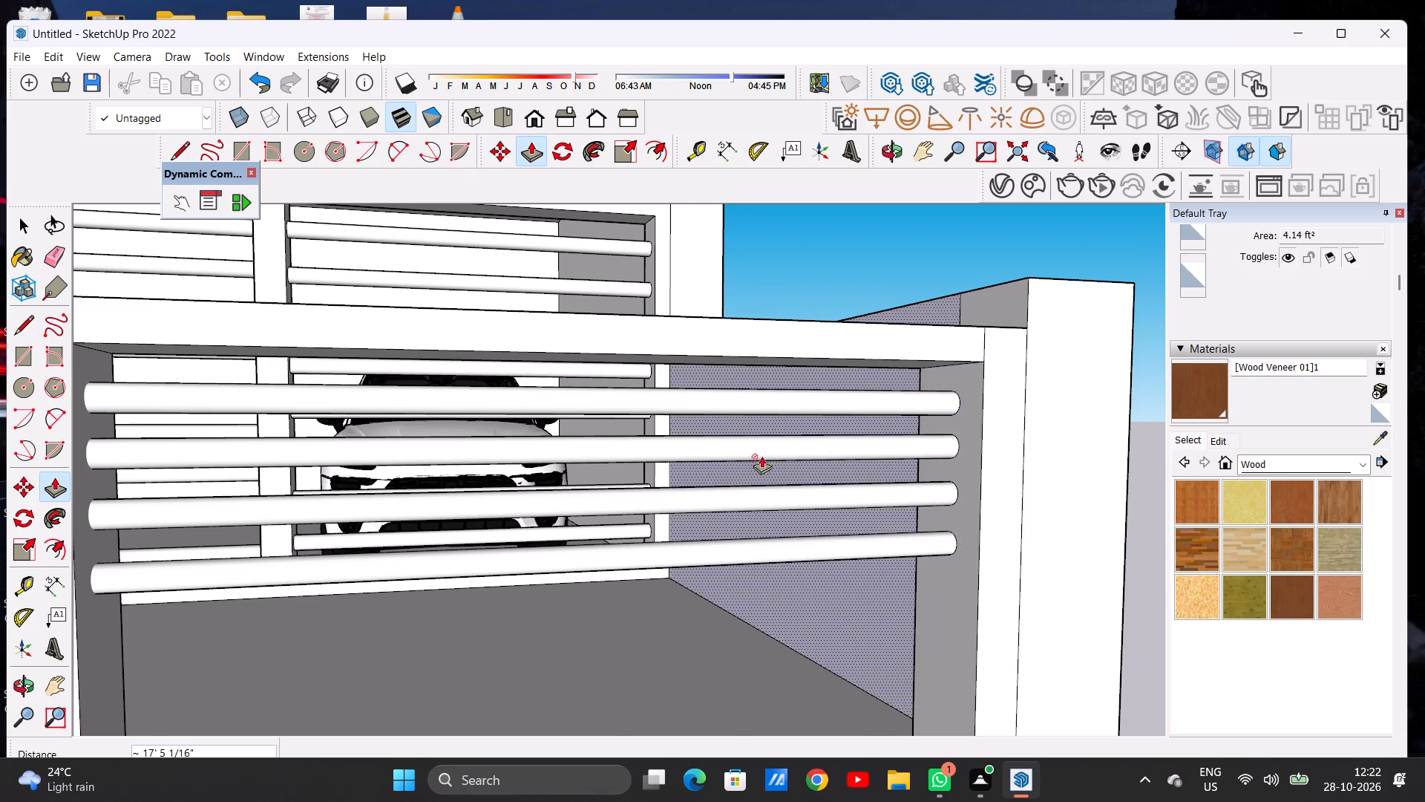
Extrude the fifth circle from the top of the near gate post about 17' 5 1/16" across both bays to the far gate post.
scroll(750, 447, "down", 7)
scroll(799, 399, "down", 10)
middle_click_drag(430, 509, 344, 507)
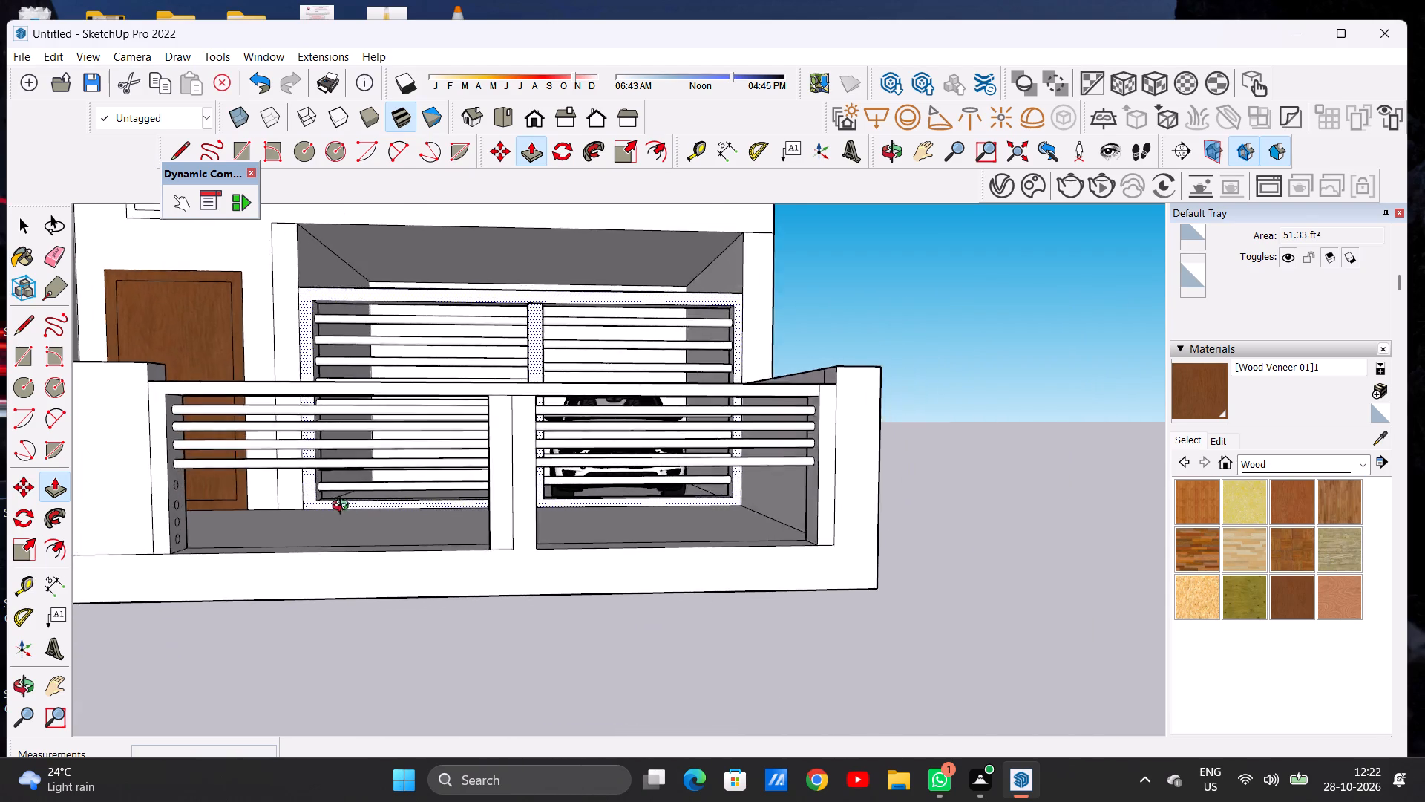
middle_click_drag(344, 507, 308, 494)
scroll(630, 451, "down", 4)
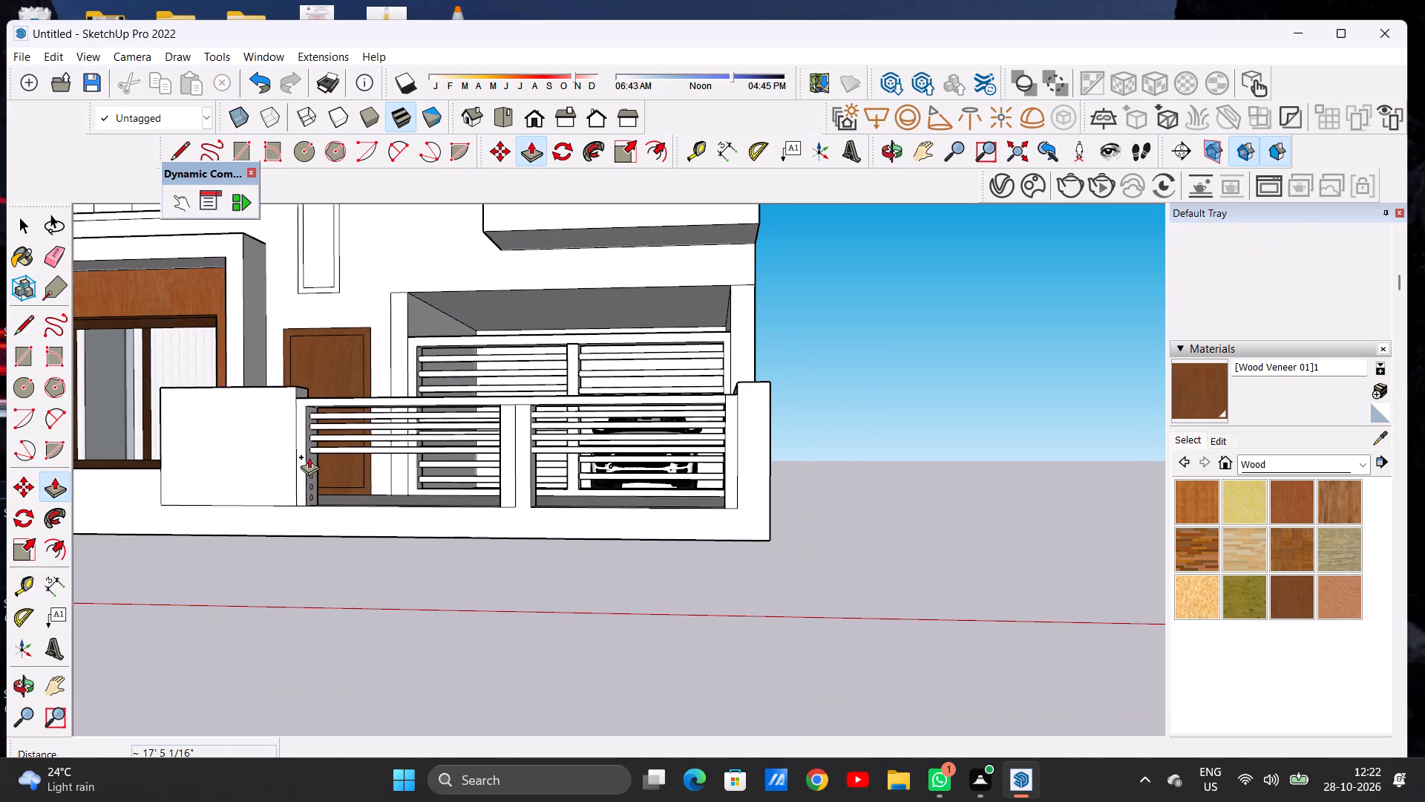
scroll(279, 455, "up", 3)
scroll(282, 455, "down", 1)
scroll(282, 455, "up", 2)
scroll(359, 470, "up", 12)
middle_click_drag(330, 478, 318, 480)
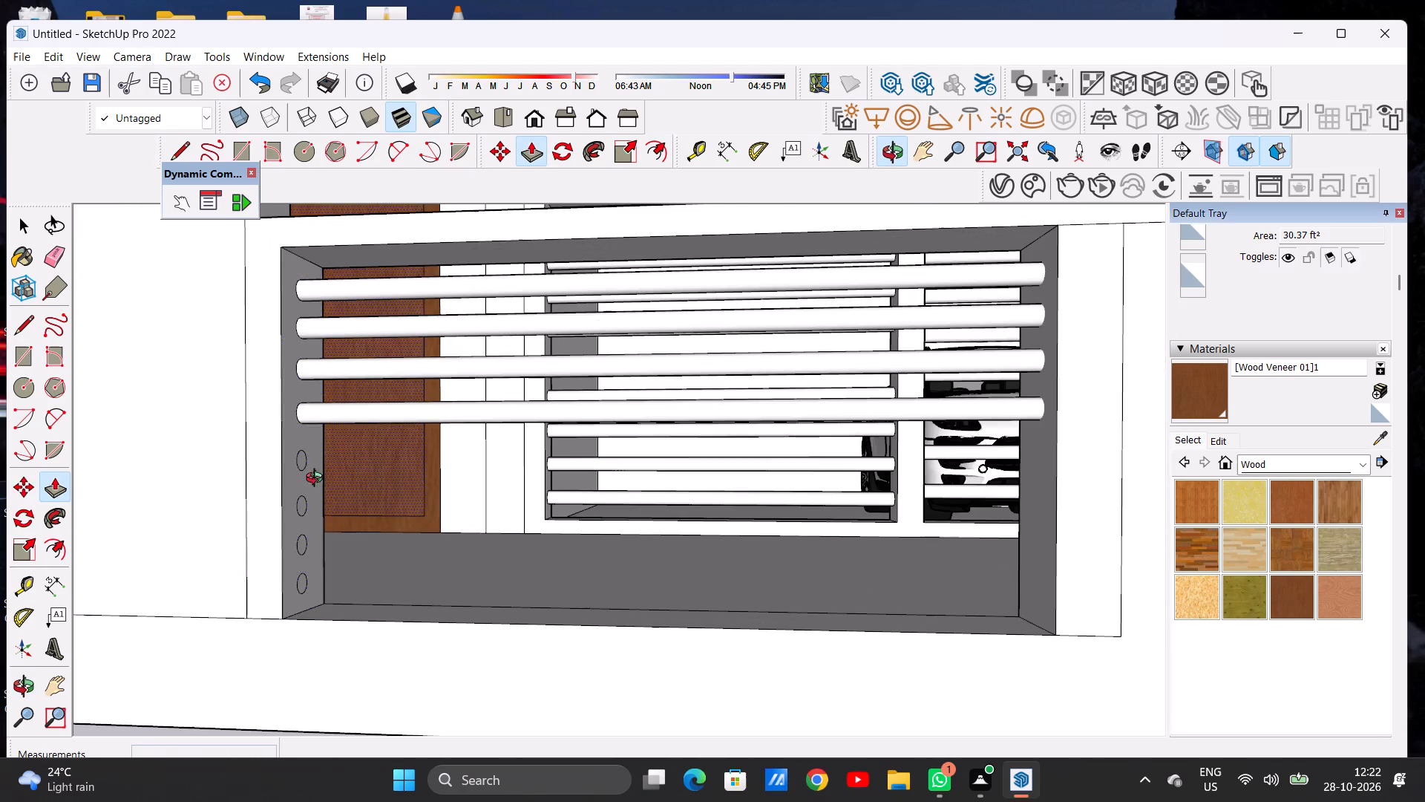
middle_click_drag(318, 480, 293, 498)
scroll(243, 497, "up", 17)
left_click(243, 497)
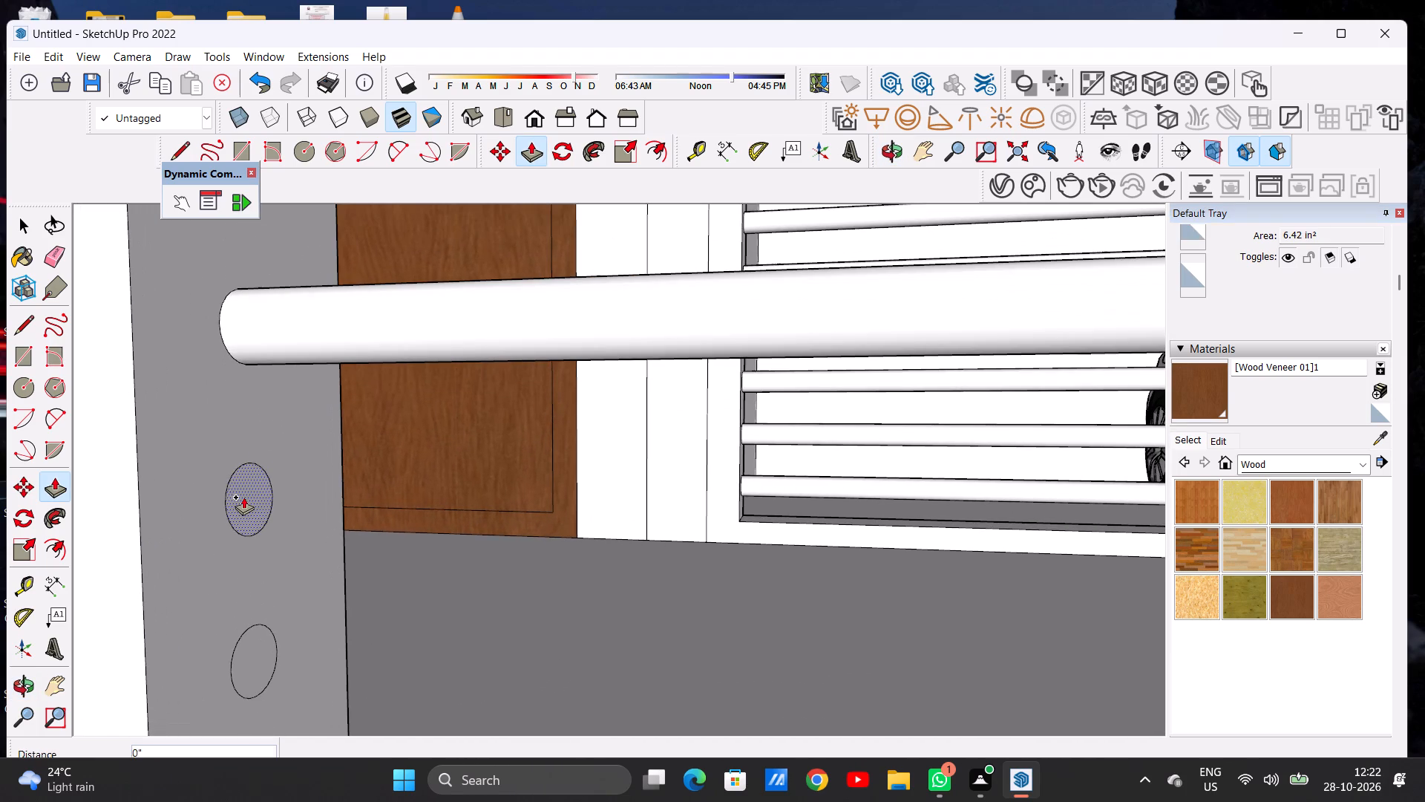
scroll(349, 489, "down", 11)
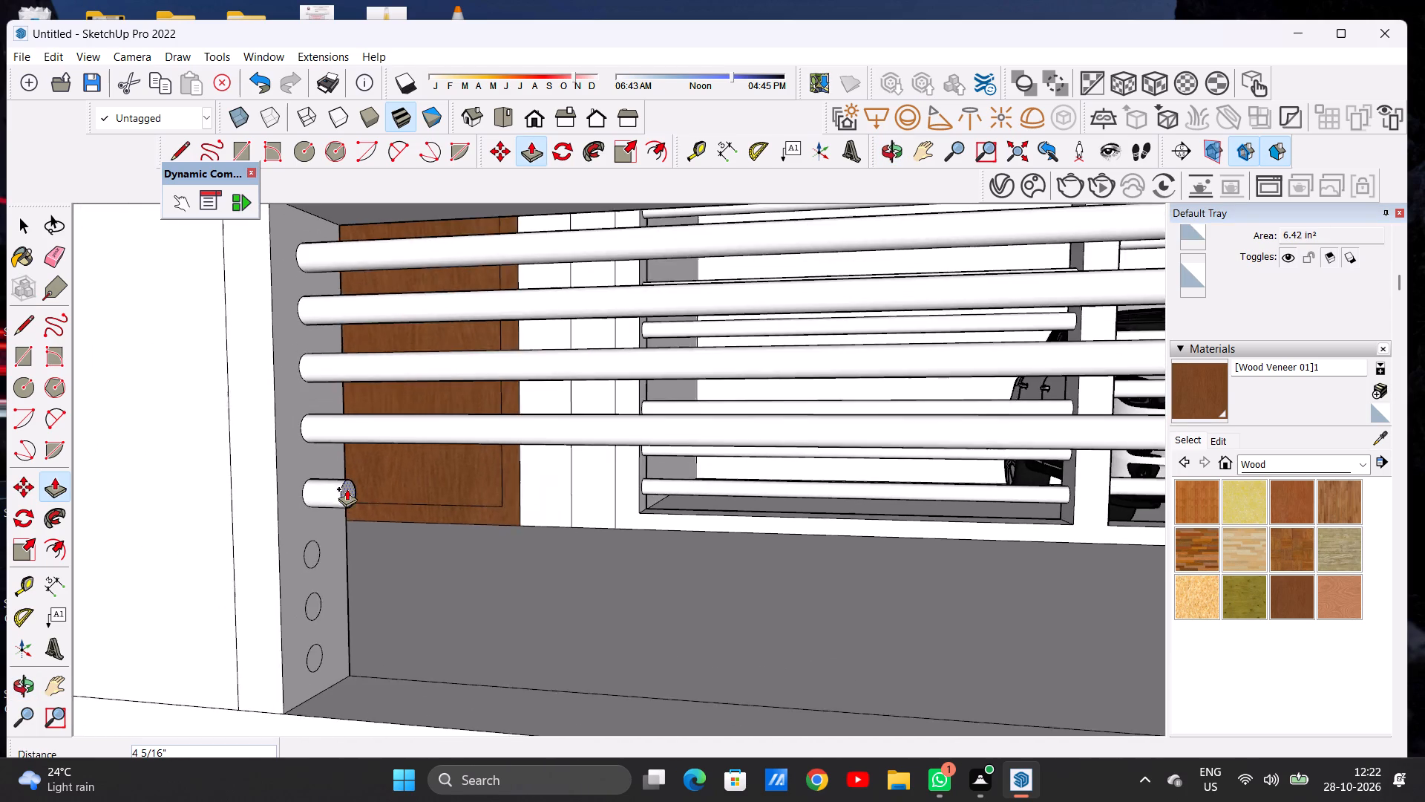
scroll(347, 489, "down", 5)
scroll(347, 489, "up", 1)
scroll(347, 489, "down", 17)
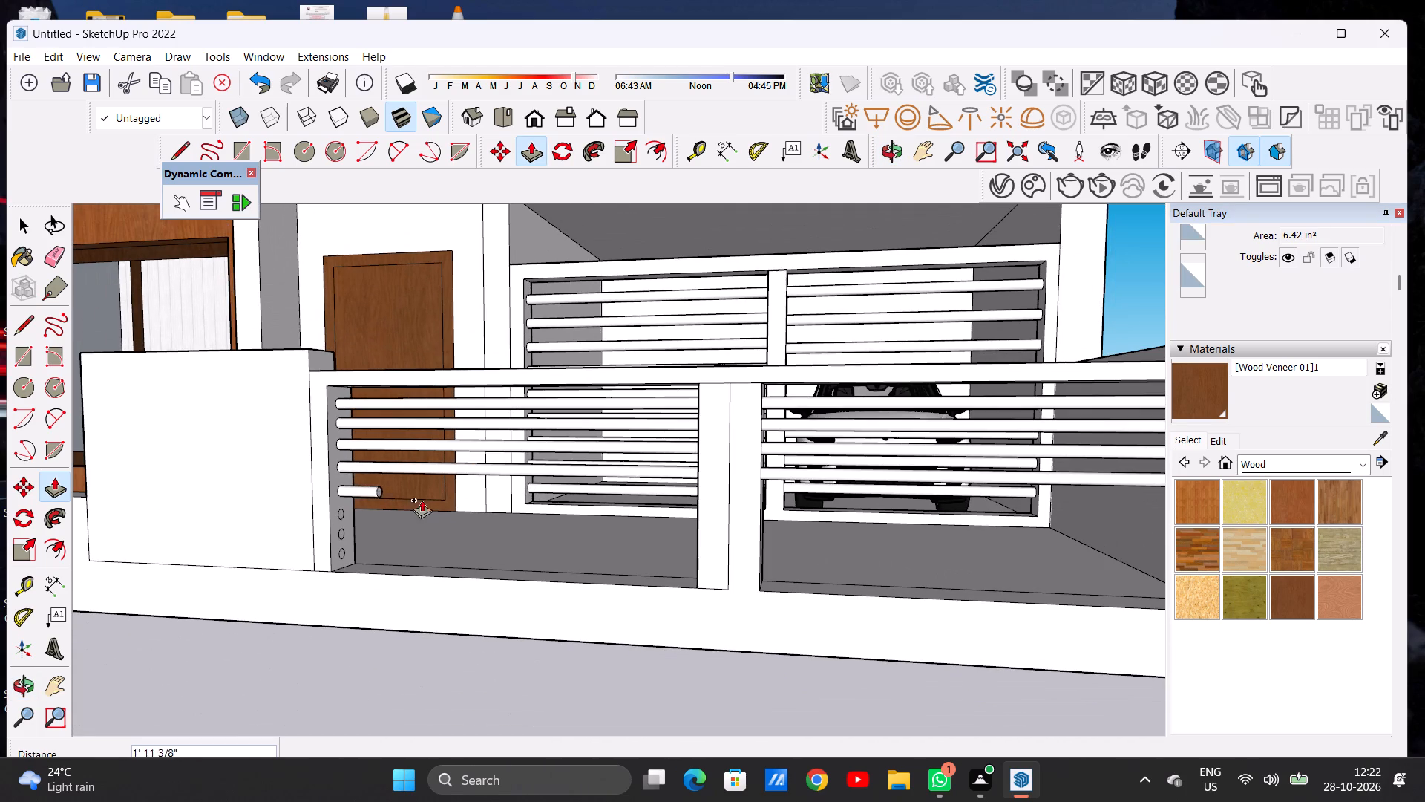
scroll(630, 504, "down", 8)
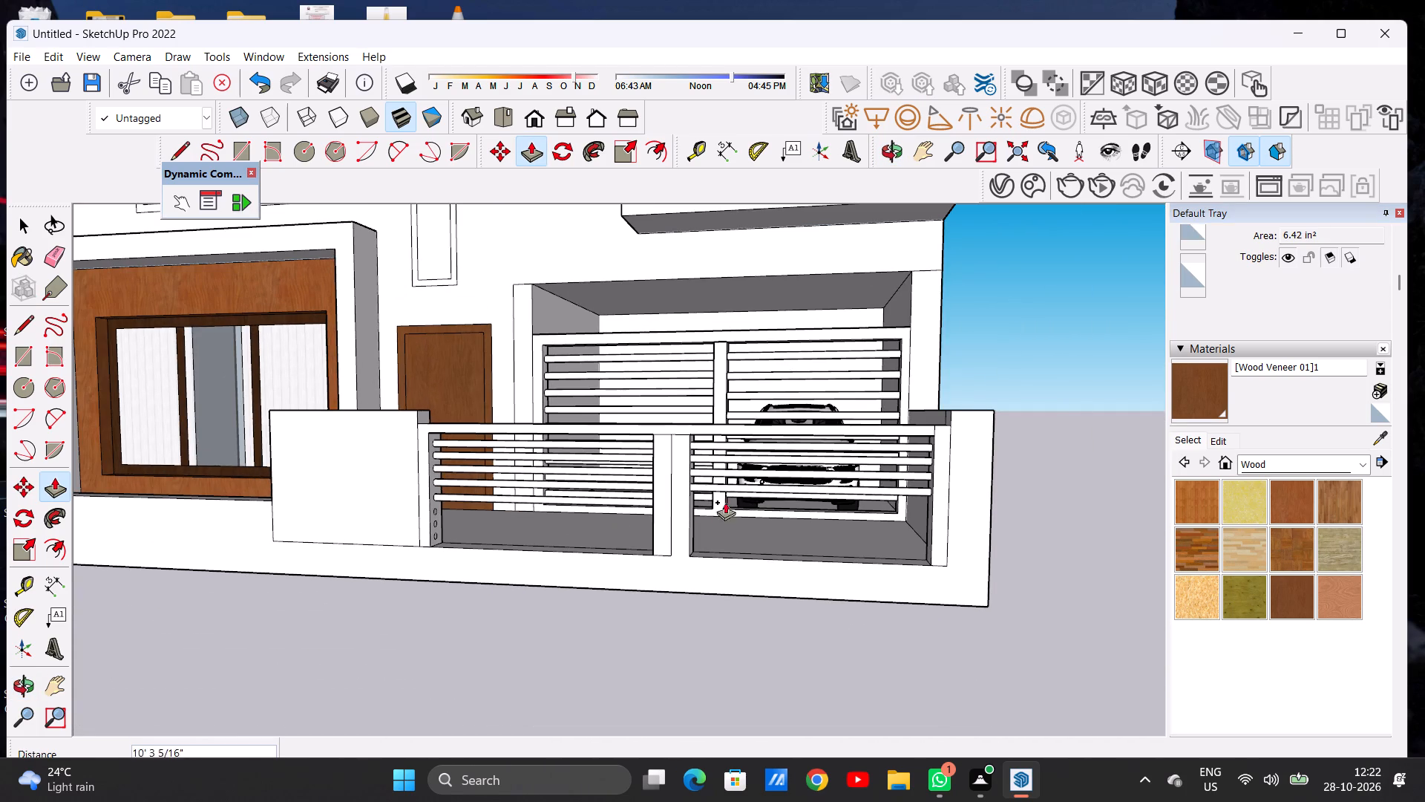
middle_click_drag(747, 496, 869, 483)
scroll(972, 475, "up", 14)
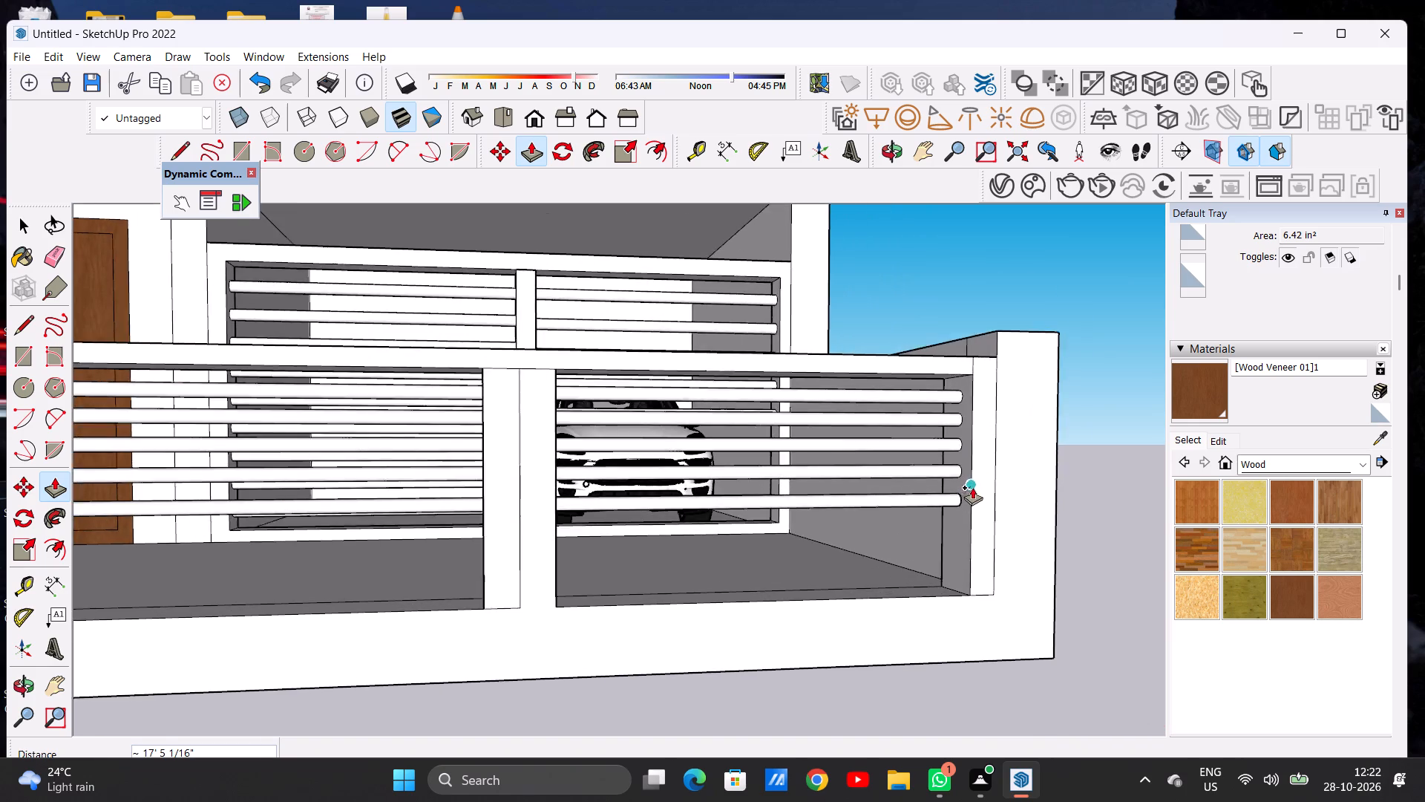
scroll(972, 487, "up", 10)
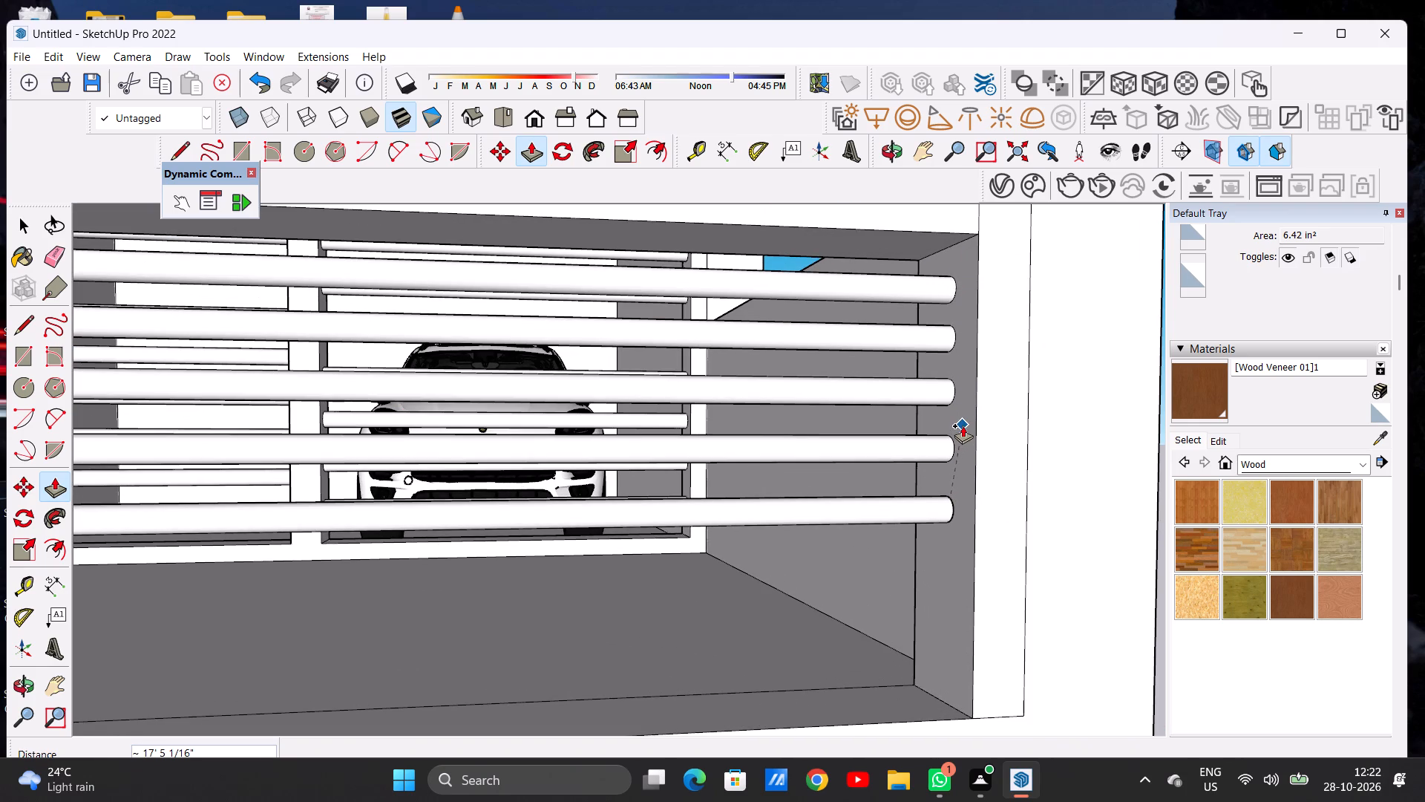
left_click(963, 426)
Extrude the sixth circle from the top of the near gate post about 17' 5 1/16" across both bays to the far gate post.
scroll(958, 429, "down", 17)
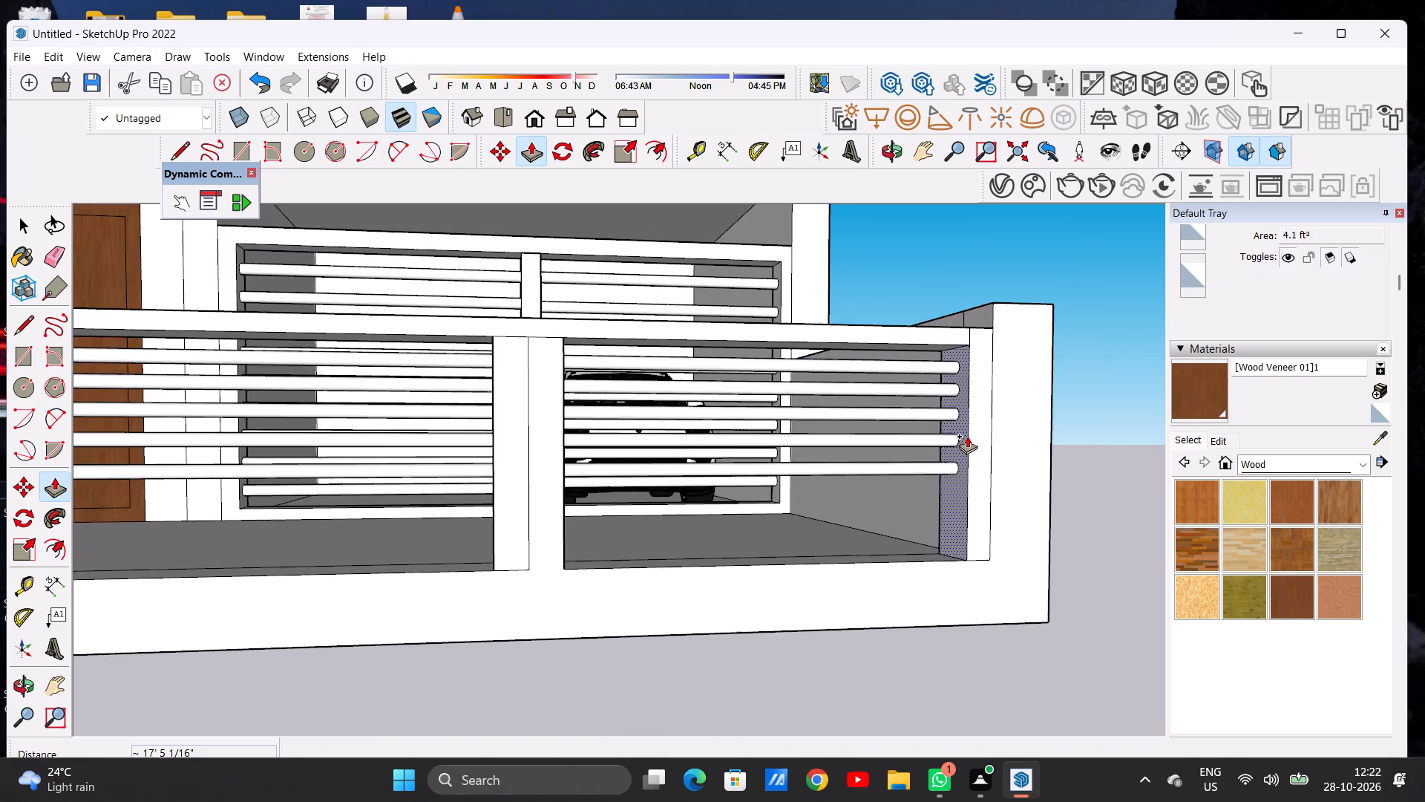
scroll(967, 436, "down", 4)
middle_click_drag(491, 534, 329, 552)
scroll(267, 492, "up", 5)
scroll(267, 492, "down", 1)
scroll(267, 492, "up", 1)
scroll(267, 492, "down", 1)
scroll(267, 492, "up", 4)
scroll(263, 489, "down", 1)
scroll(263, 489, "up", 19)
scroll(256, 482, "up", 6)
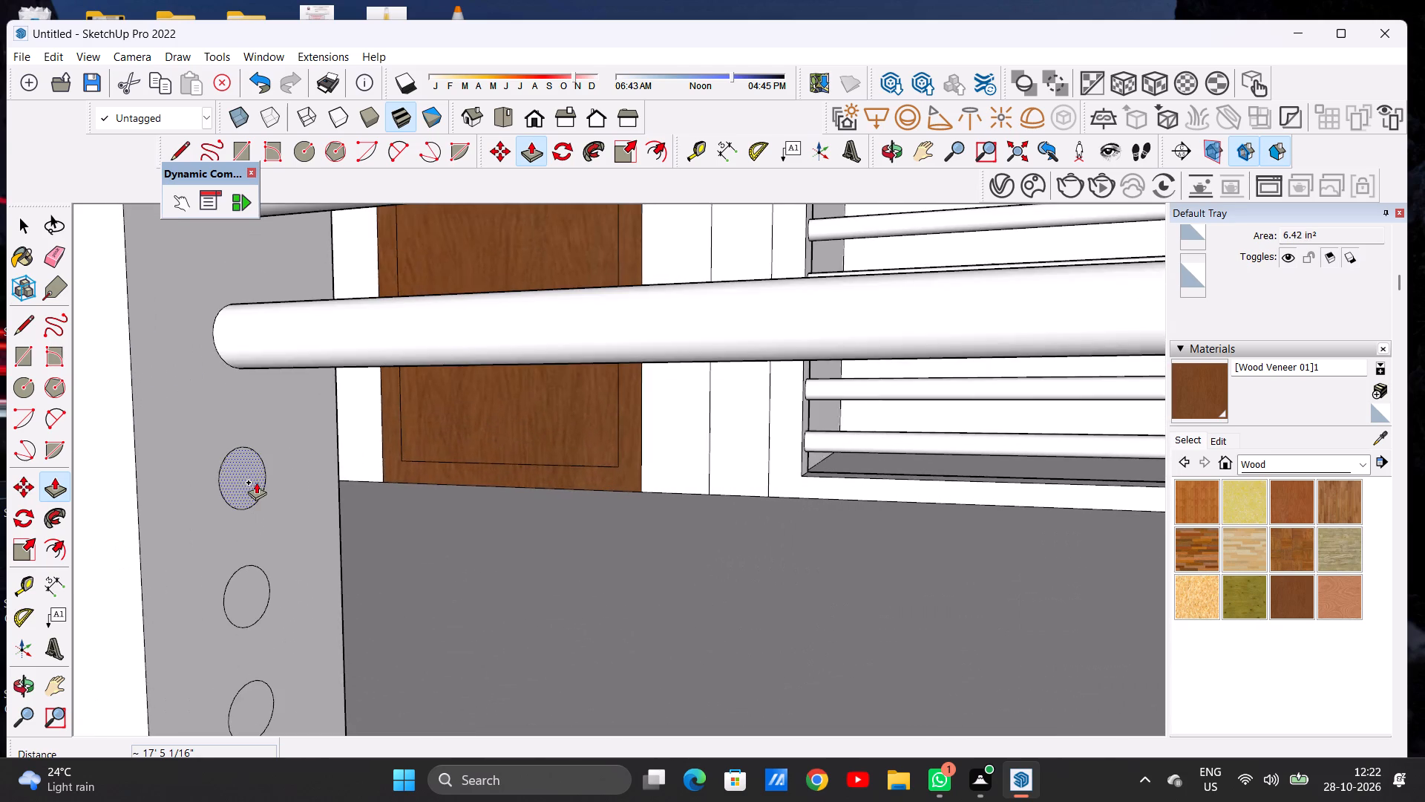
left_click(241, 477)
scroll(373, 466, "down", 5)
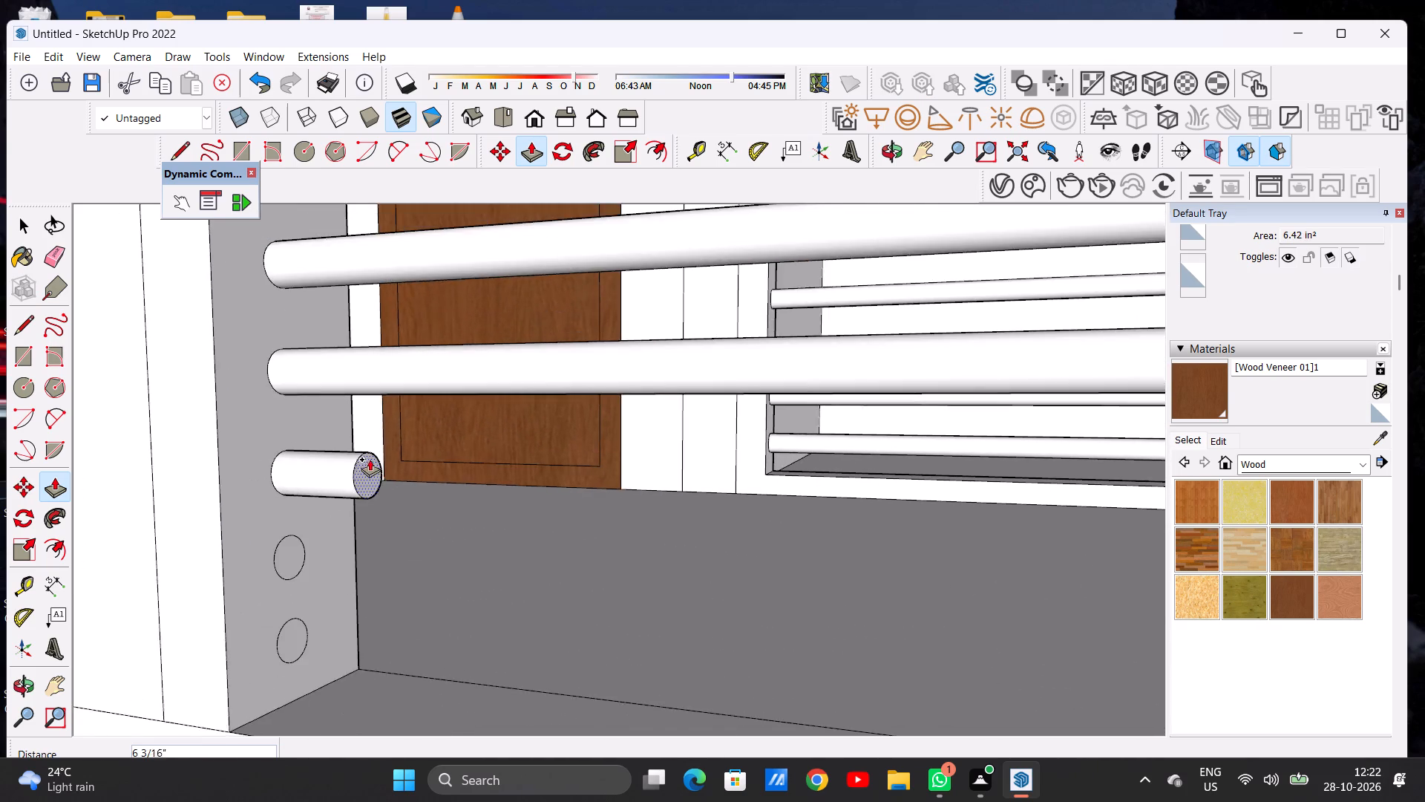
scroll(371, 460, "down", 17)
scroll(816, 458, "down", 3)
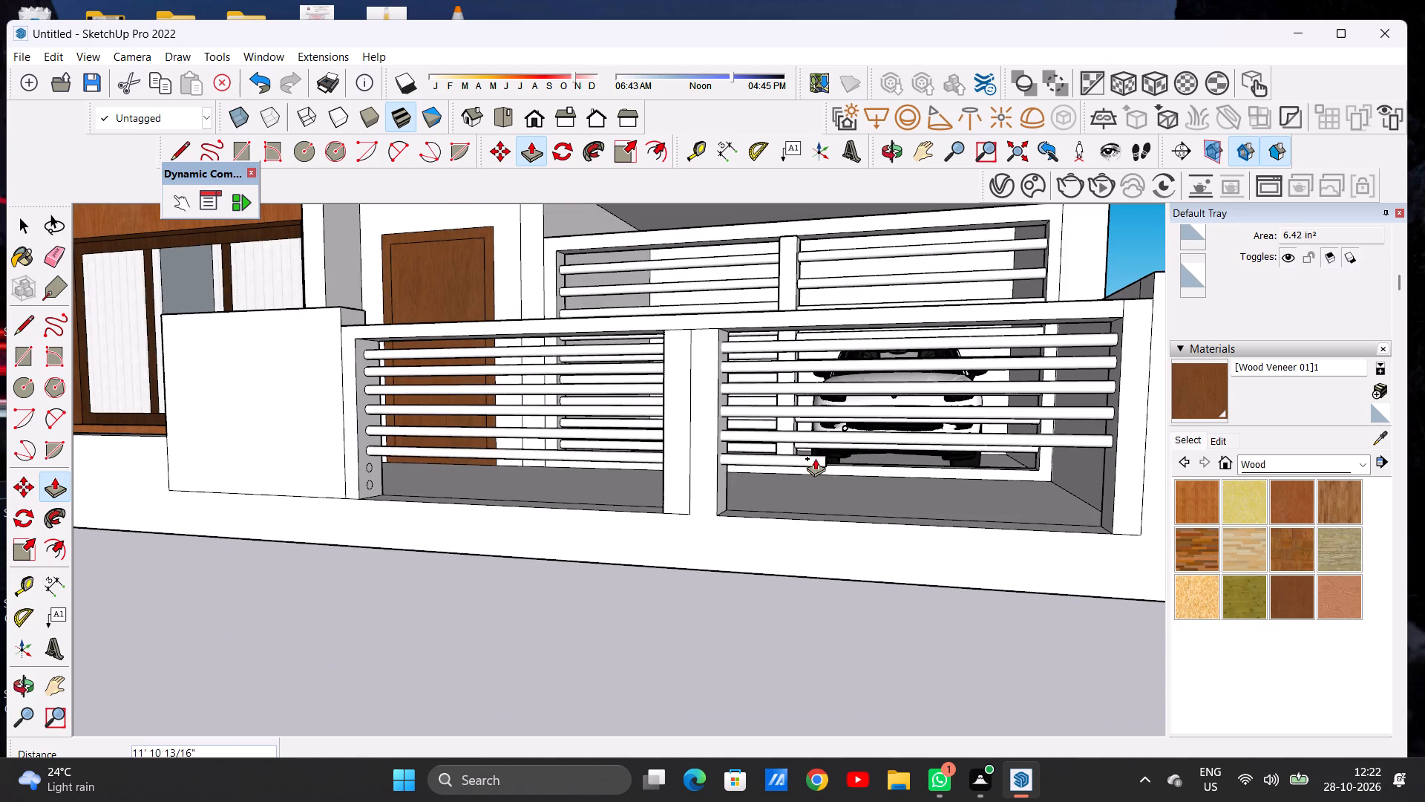
scroll(815, 458, "down", 5)
middle_click_drag(830, 456, 969, 442)
scroll(1012, 441, "up", 12)
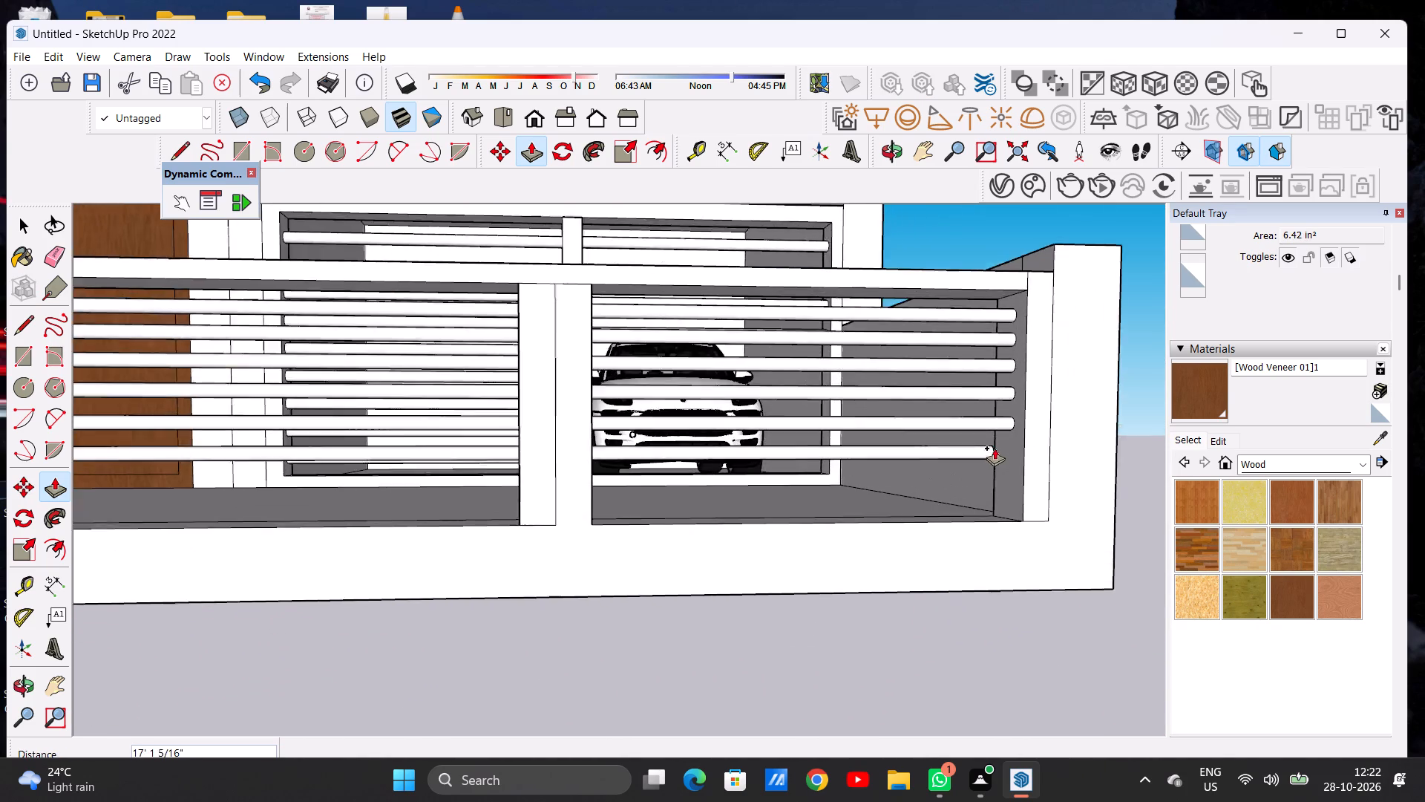
scroll(995, 448, "up", 10)
left_click(1026, 434)
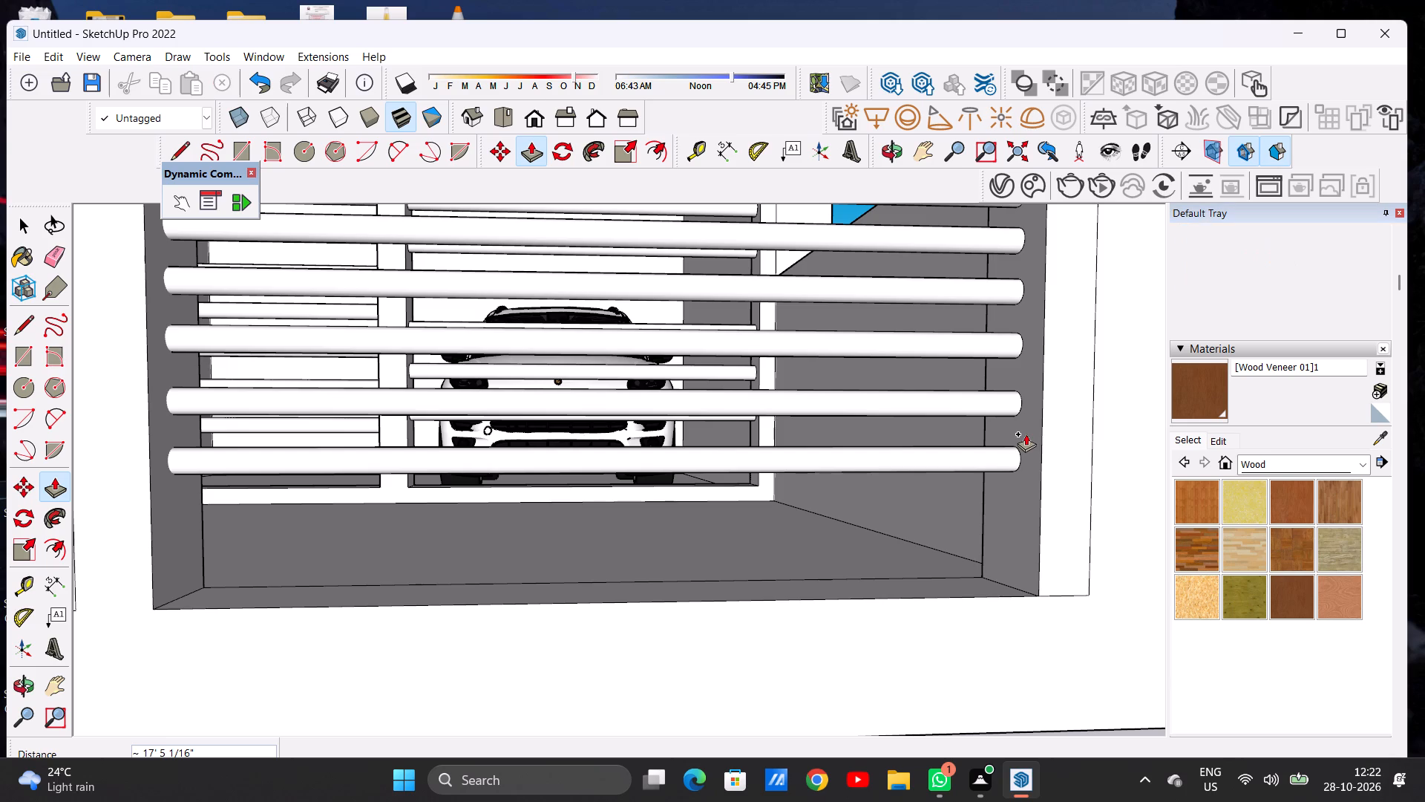
Extrude the seventh circle from the top of the near gate post about 17' 5 1/16" across both bays to the far gate post.
scroll(885, 447, "down", 16)
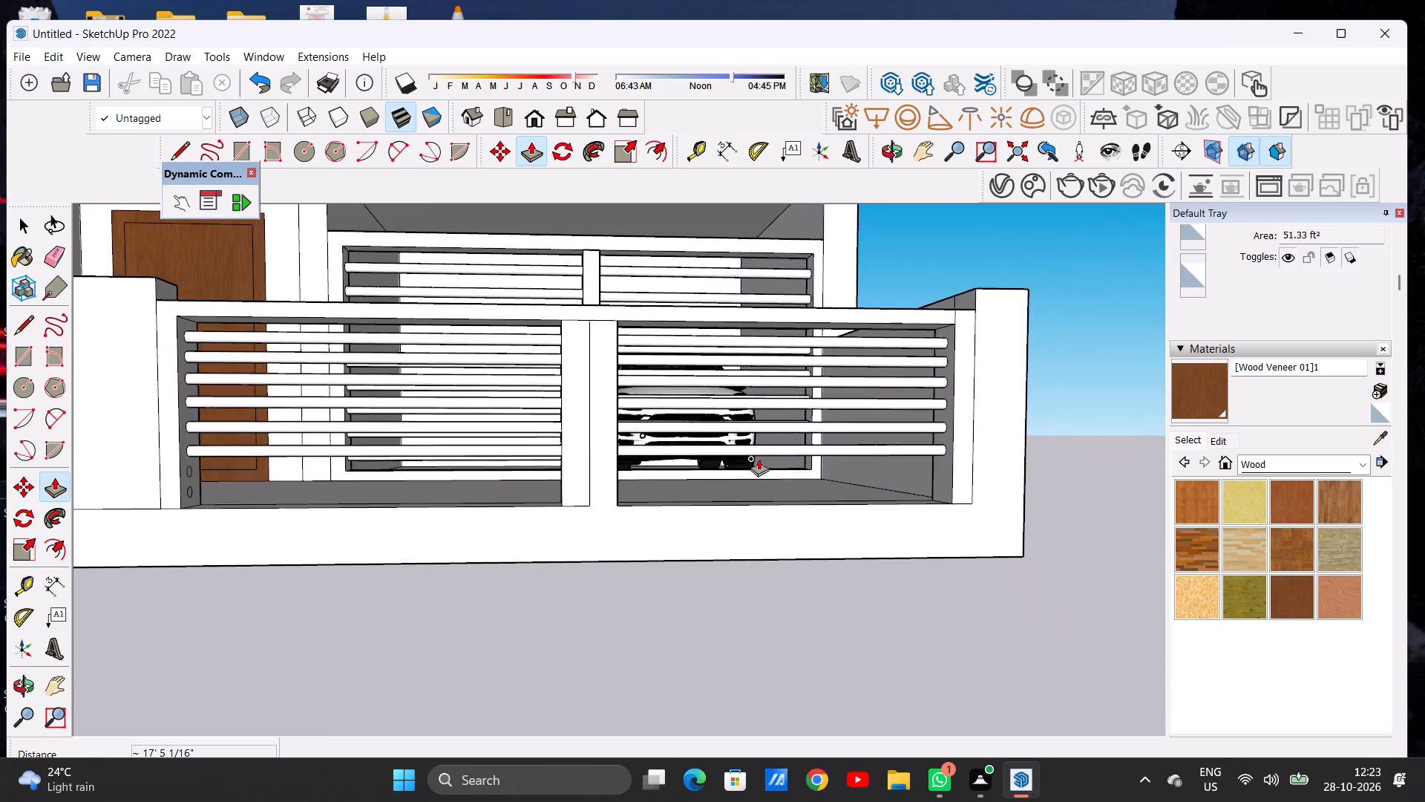
scroll(759, 458, "down", 1)
middle_click_drag(615, 466, 337, 477)
scroll(321, 452, "up", 6)
scroll(321, 452, "down", 1)
scroll(345, 469, "up", 7)
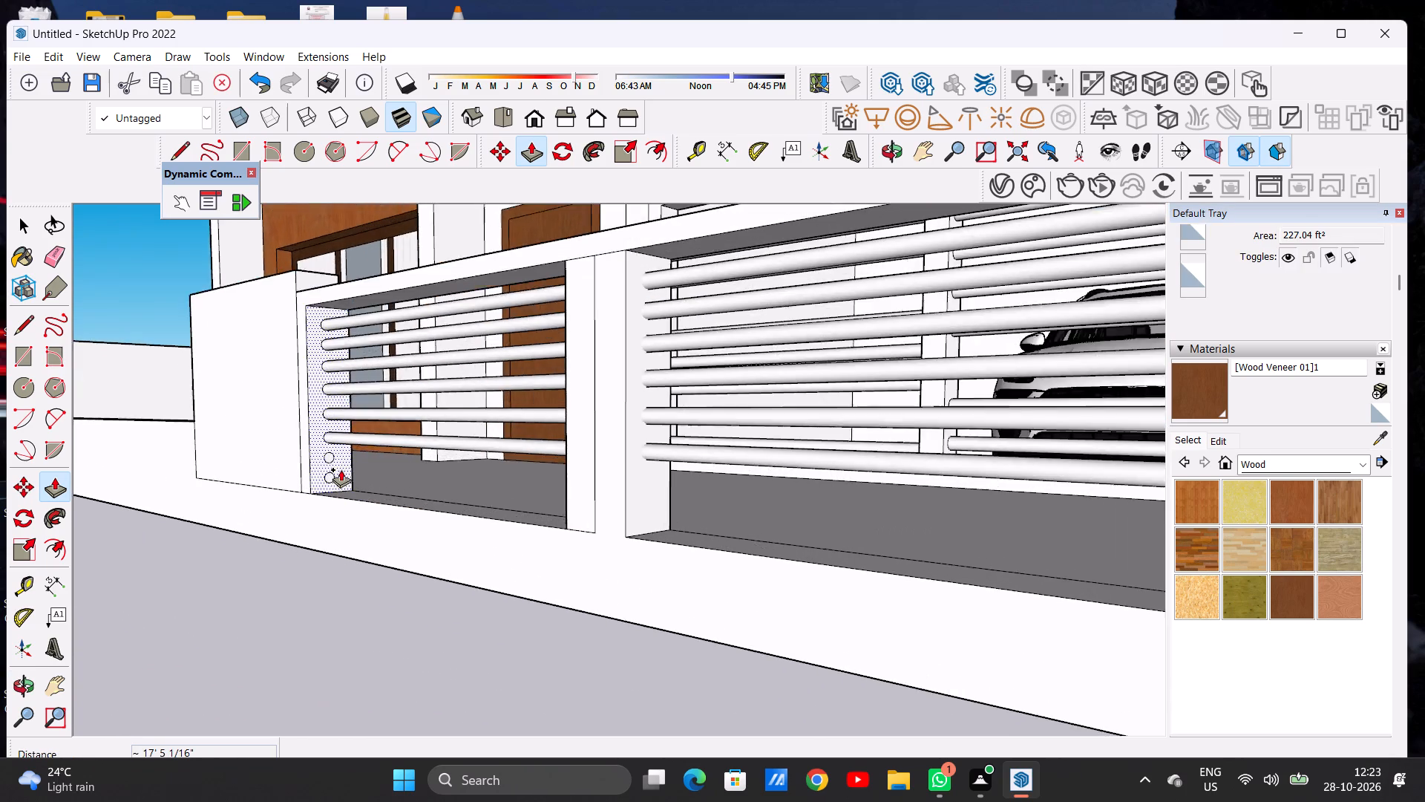
scroll(341, 469, "up", 9)
scroll(328, 453, "down", 1)
scroll(328, 453, "up", 5)
left_click(318, 442)
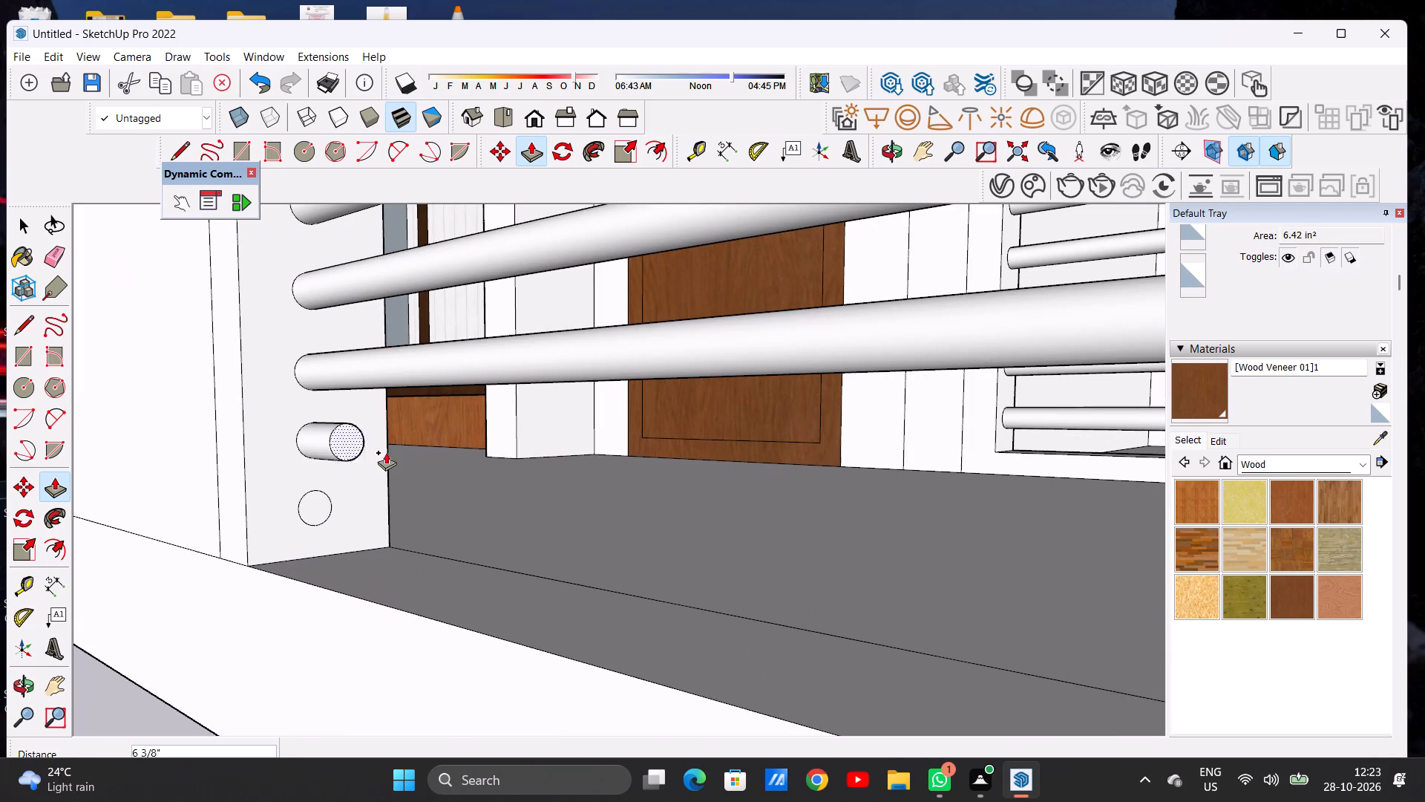
scroll(449, 455, "down", 15)
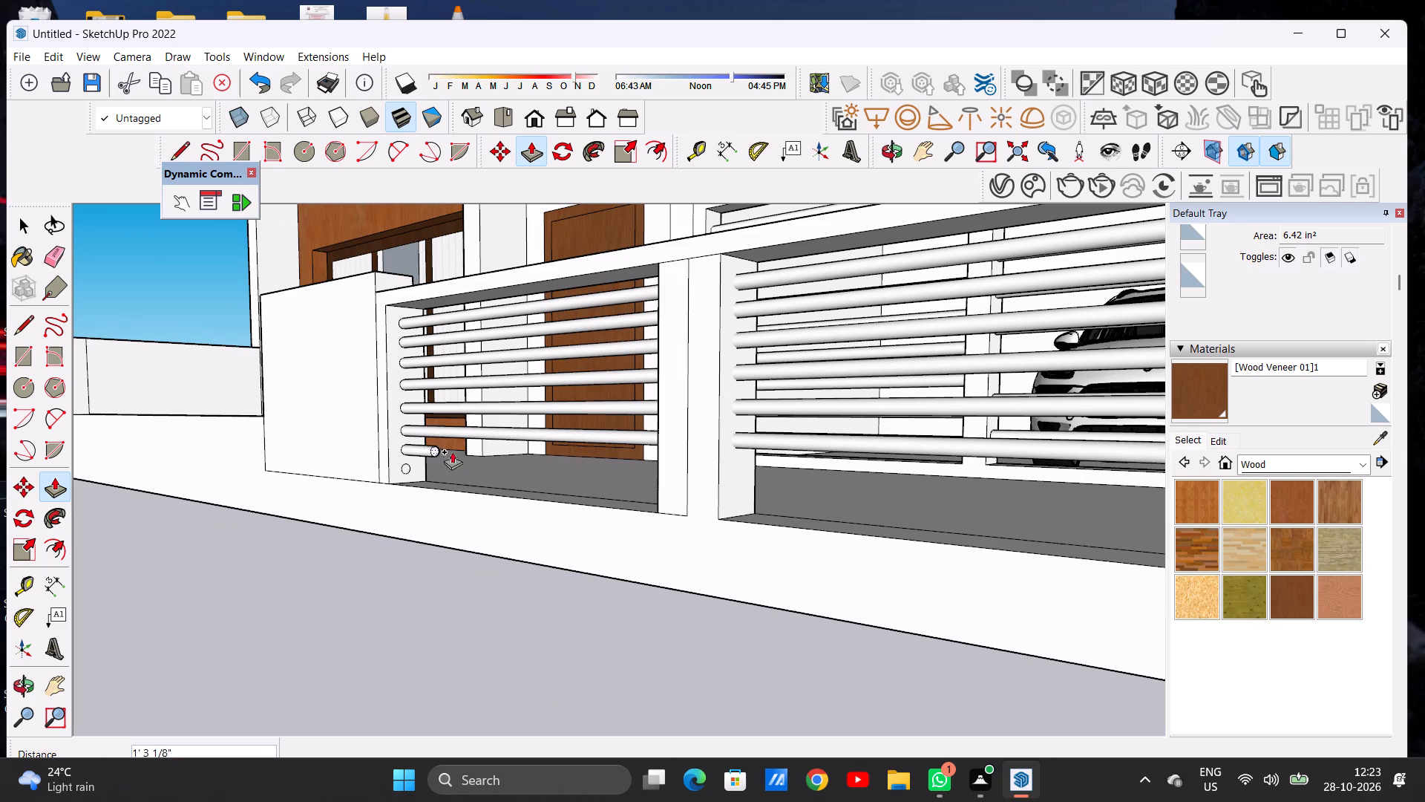
scroll(865, 468, "down", 6)
middle_click_drag(761, 456, 913, 460)
scroll(732, 461, "down", 6)
middle_click_drag(857, 460, 904, 474)
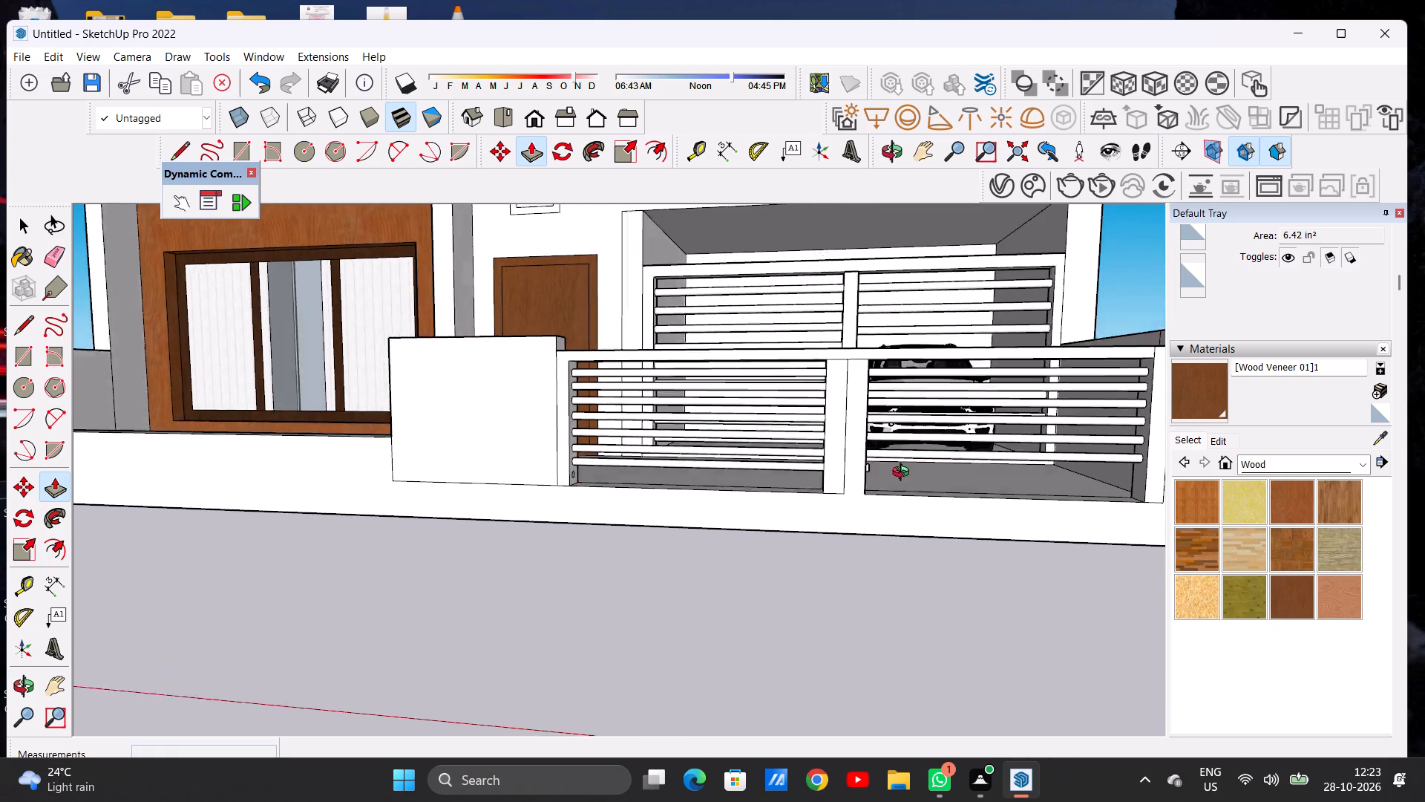
middle_click_drag(904, 474, 948, 466)
scroll(678, 465, "down", 7)
scroll(916, 451, "up", 1)
scroll(946, 449, "down", 1)
scroll(970, 448, "up", 6)
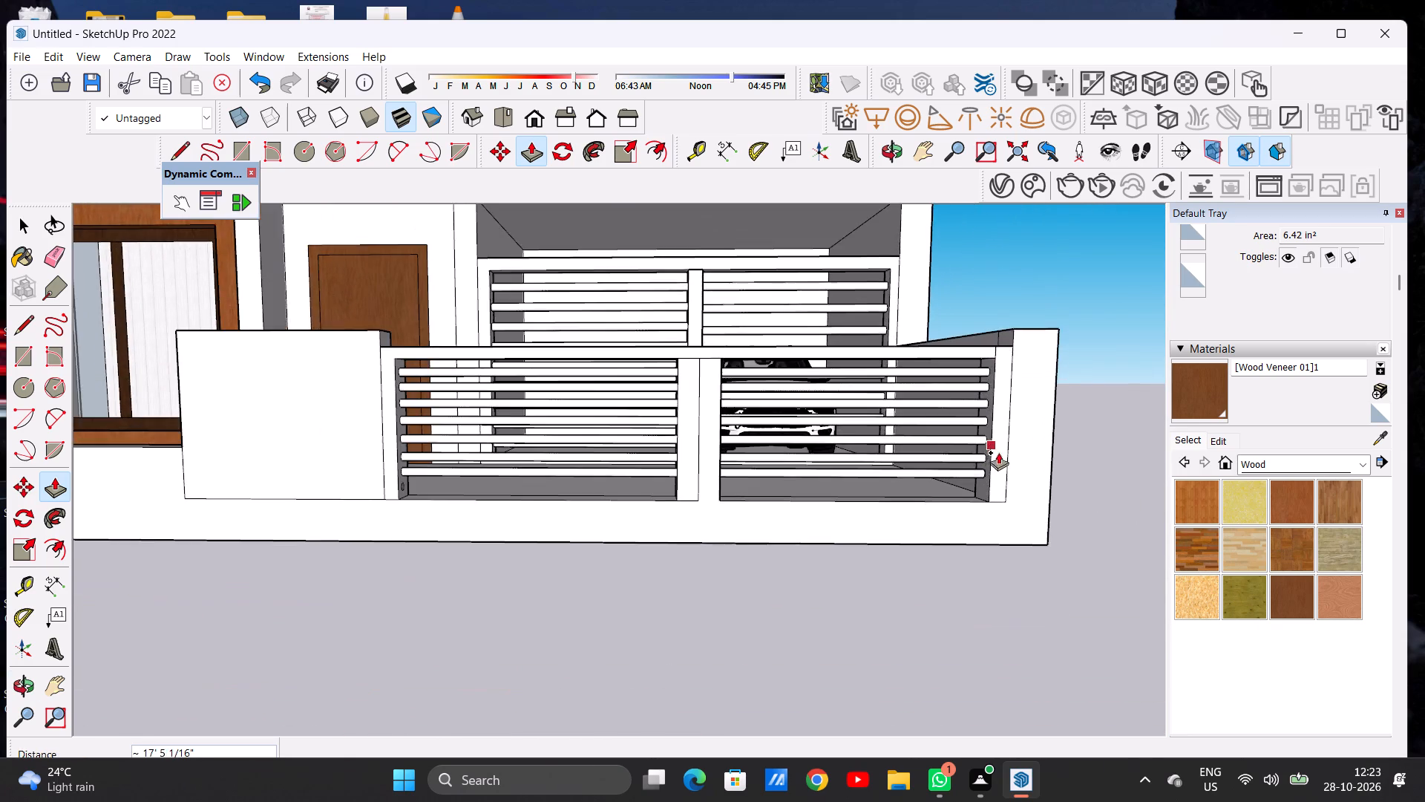
scroll(1000, 455, "up", 12)
scroll(989, 463, "down", 1)
scroll(989, 463, "up", 3)
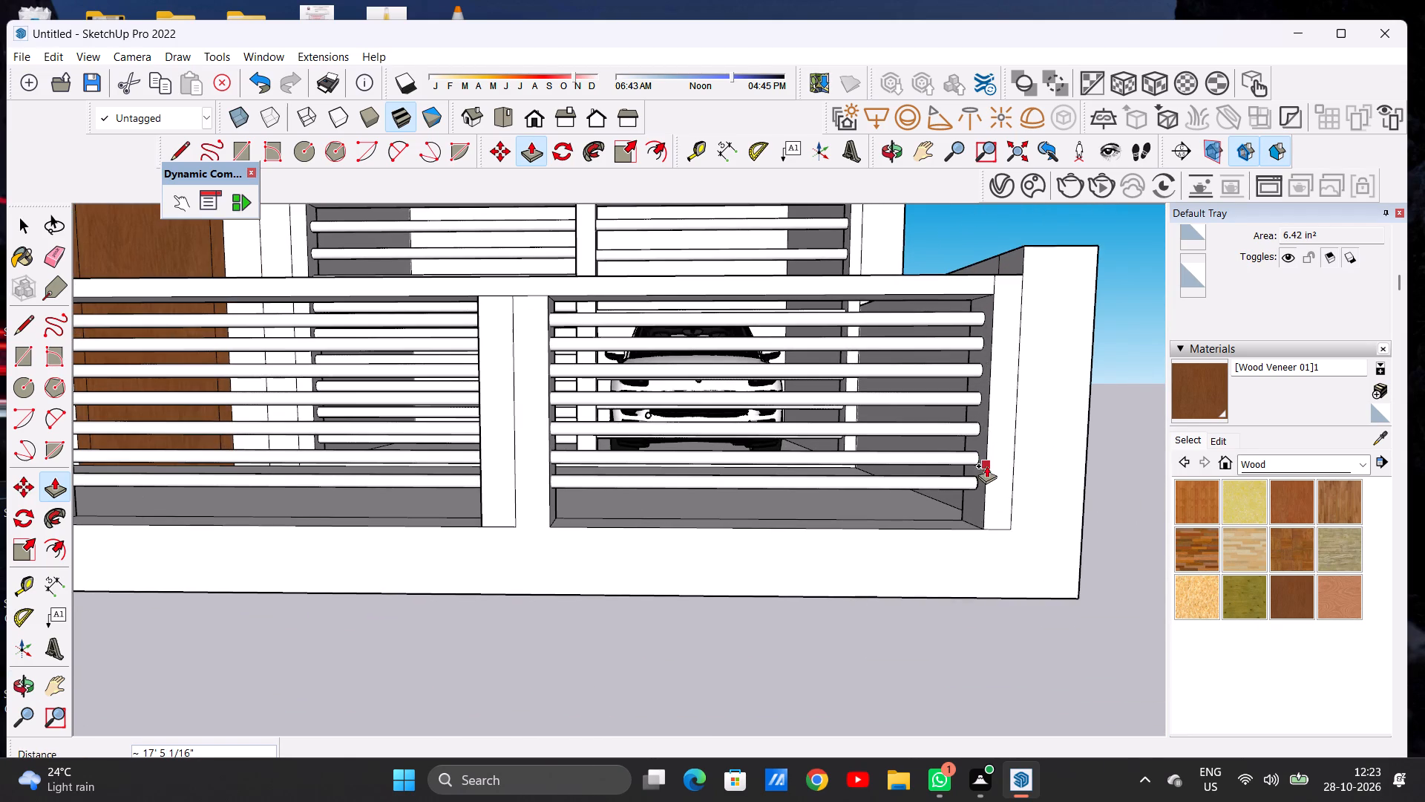
left_click(977, 467)
Extrude the eighth, lowest circle on the near gate post about 17' 5 1/16" across both bays to the far gate post.
scroll(937, 465, "down", 2)
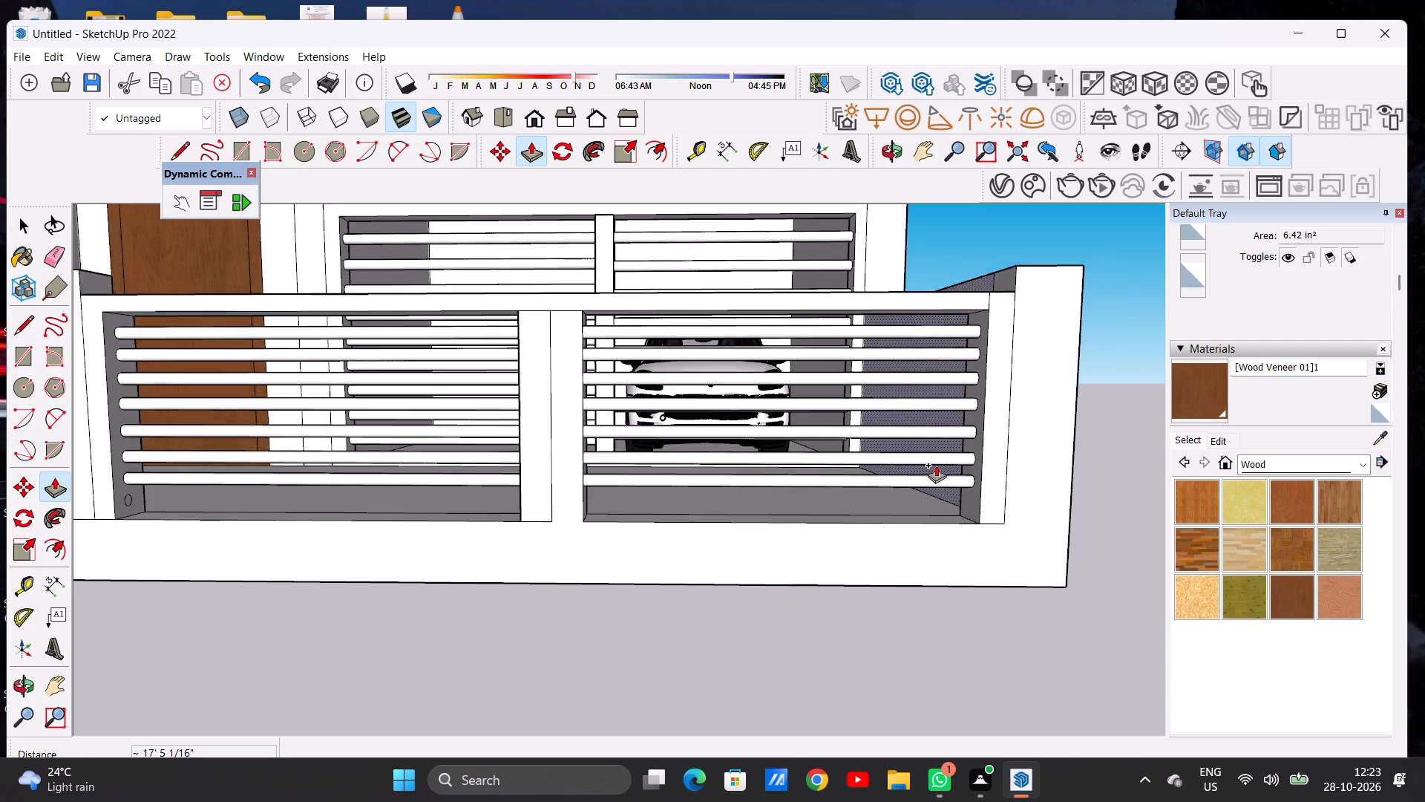
scroll(936, 465, "down", 3)
middle_click_drag(784, 481, 641, 509)
scroll(307, 472, "up", 1)
scroll(289, 475, "down", 1)
scroll(289, 475, "up", 2)
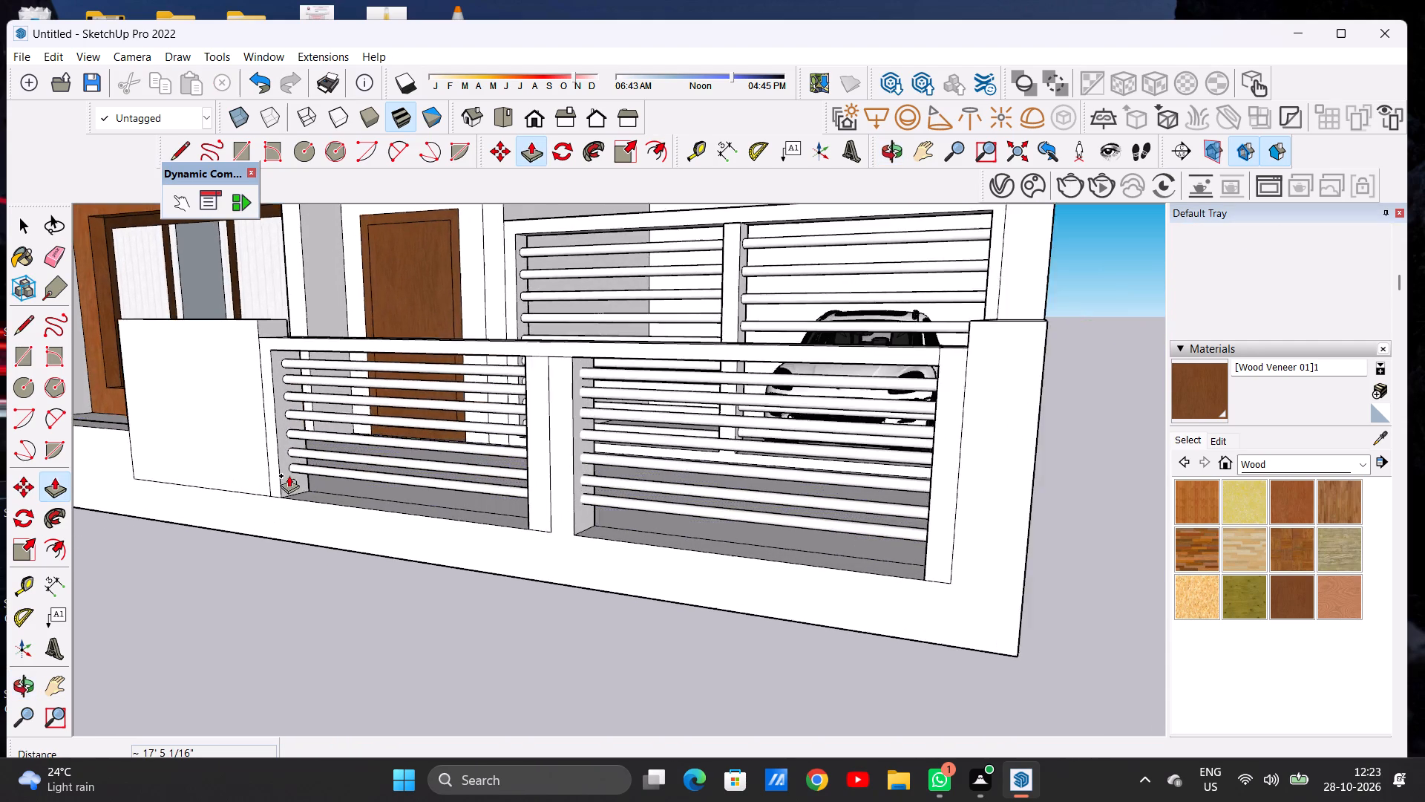
scroll(289, 475, "up", 12)
scroll(296, 483, "down", 1)
scroll(296, 483, "up", 20)
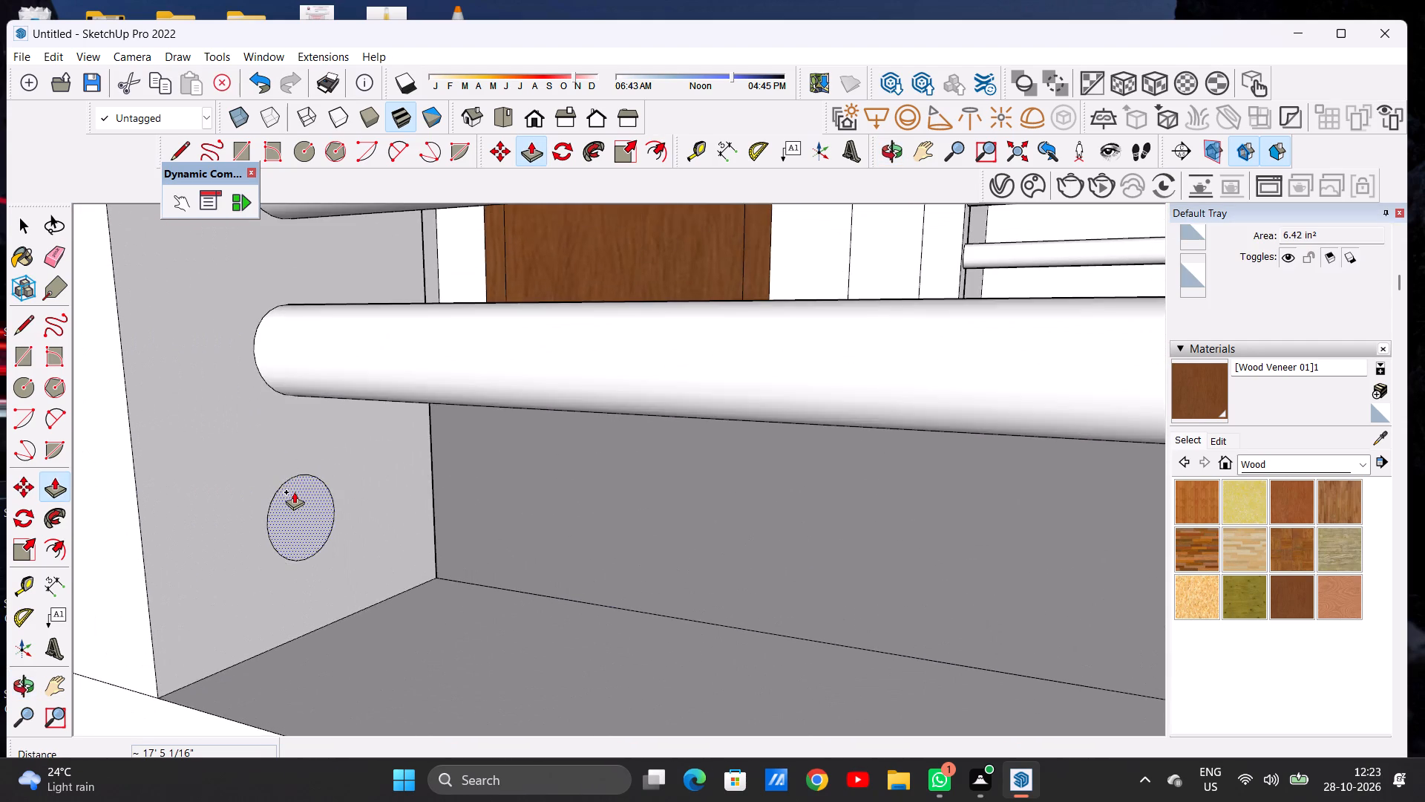
left_click(294, 492)
scroll(491, 527, "down", 19)
scroll(480, 493, "up", 1)
scroll(480, 493, "down", 2)
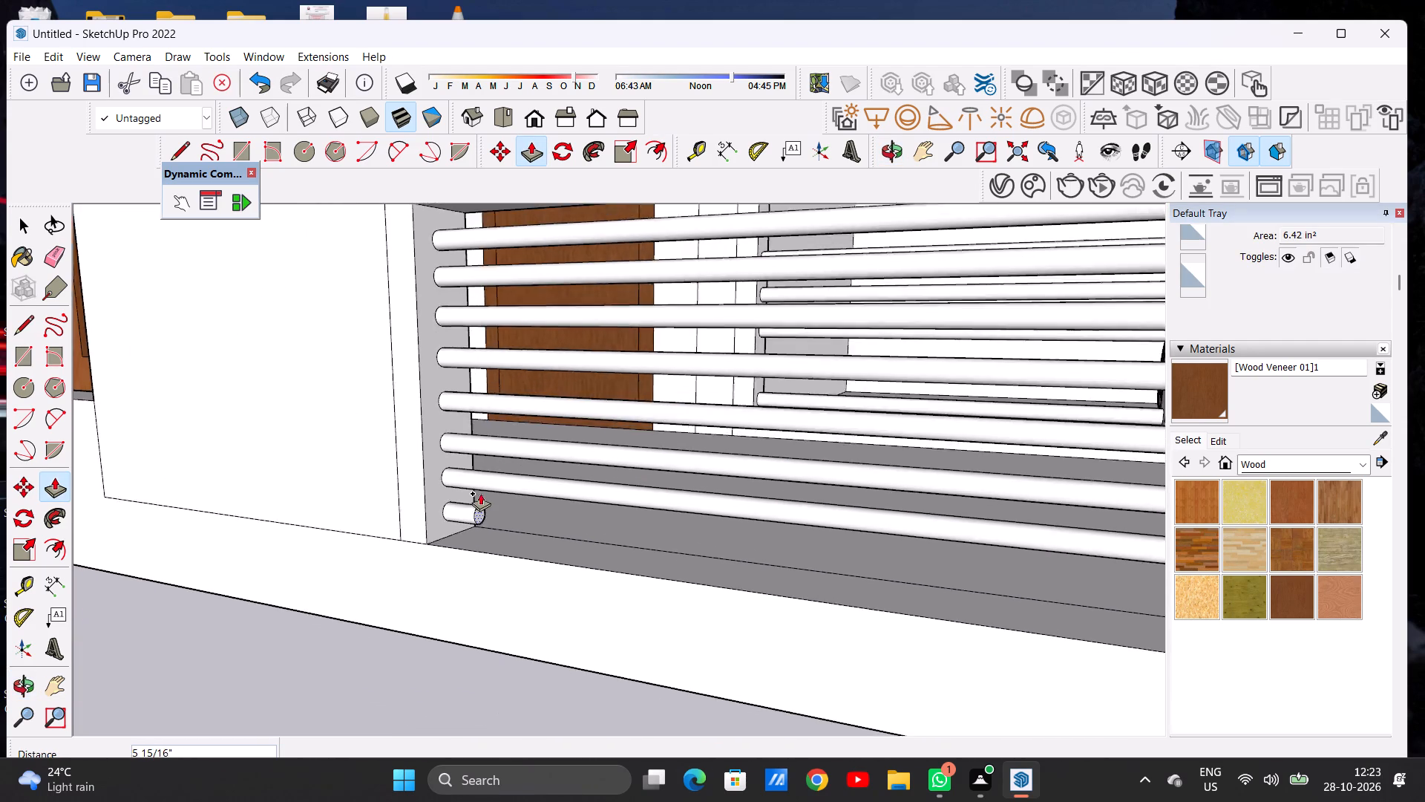
scroll(480, 493, "down", 14)
scroll(830, 517, "down", 4)
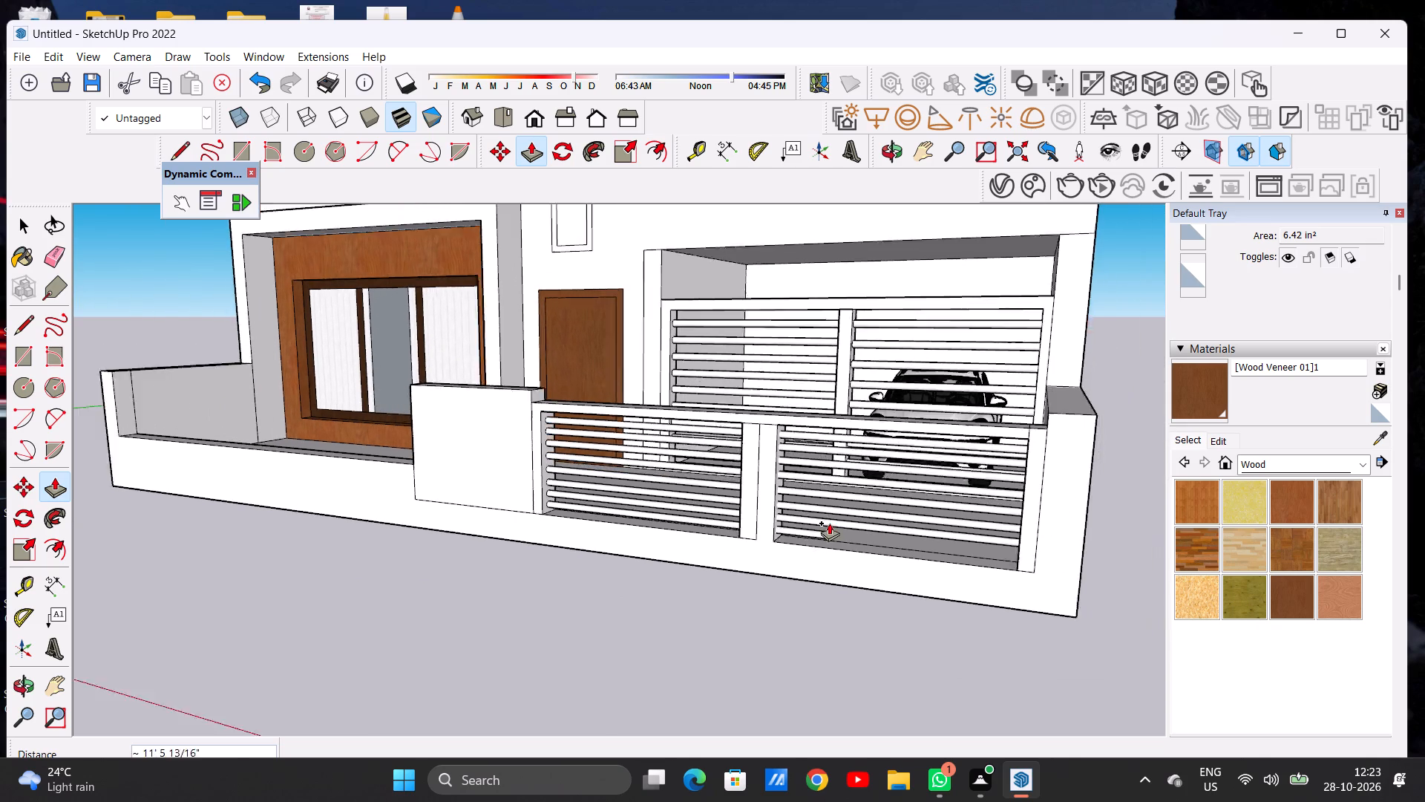
middle_click_drag(827, 529, 966, 528)
scroll(995, 514, "up", 2)
scroll(995, 514, "down", 1)
scroll(995, 514, "up", 11)
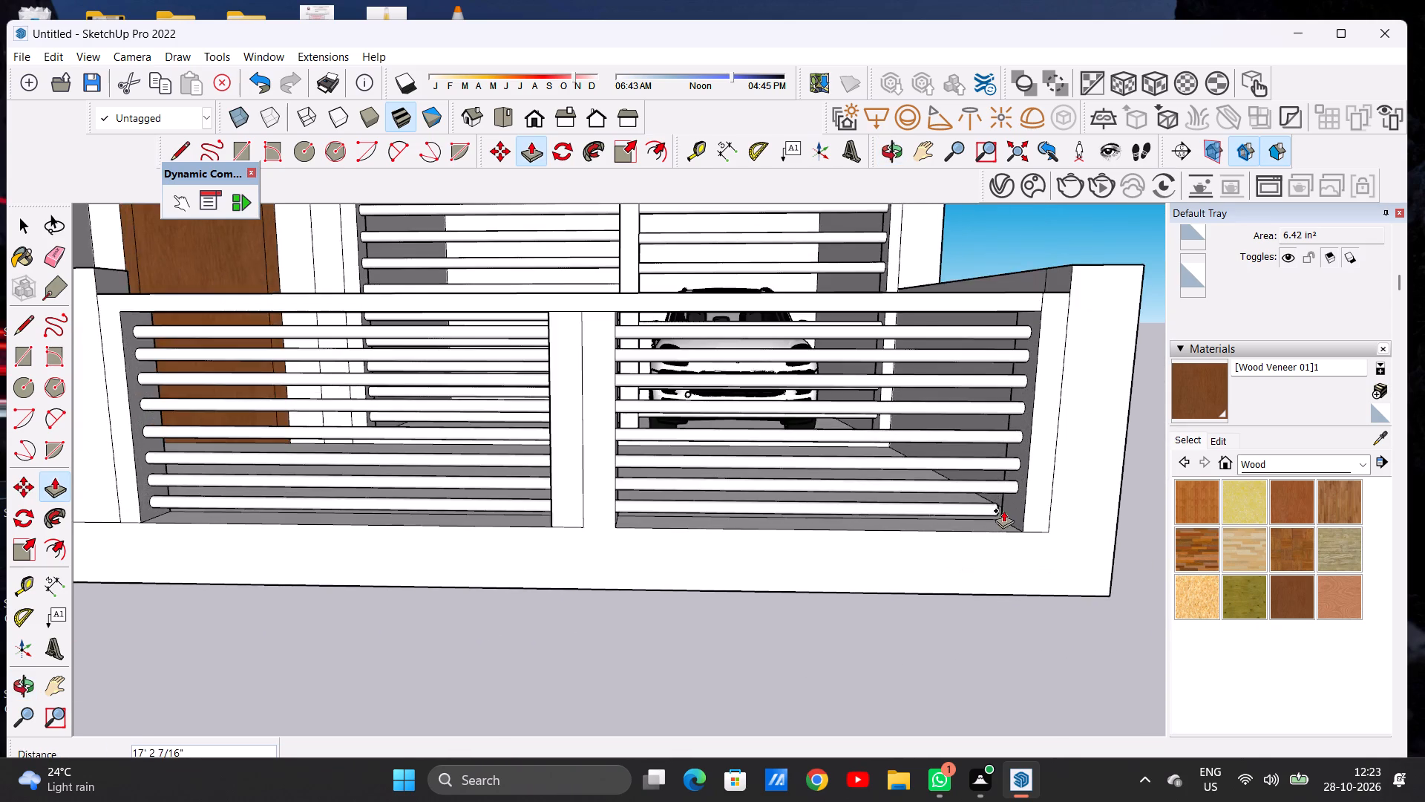
scroll(1003, 510, "up", 12)
scroll(1025, 500, "down", 1)
scroll(1025, 500, "up", 9)
left_click(1038, 446)
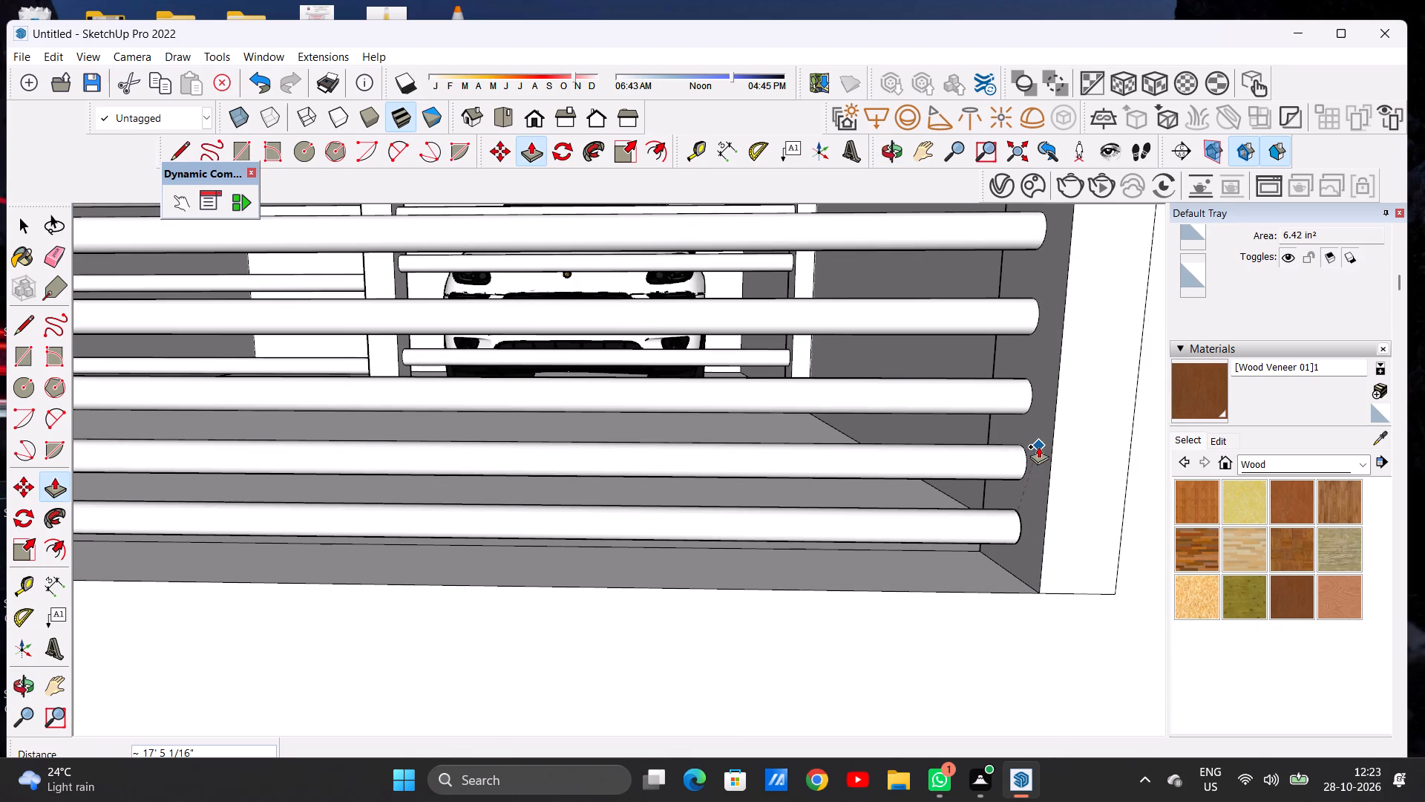
key("space")
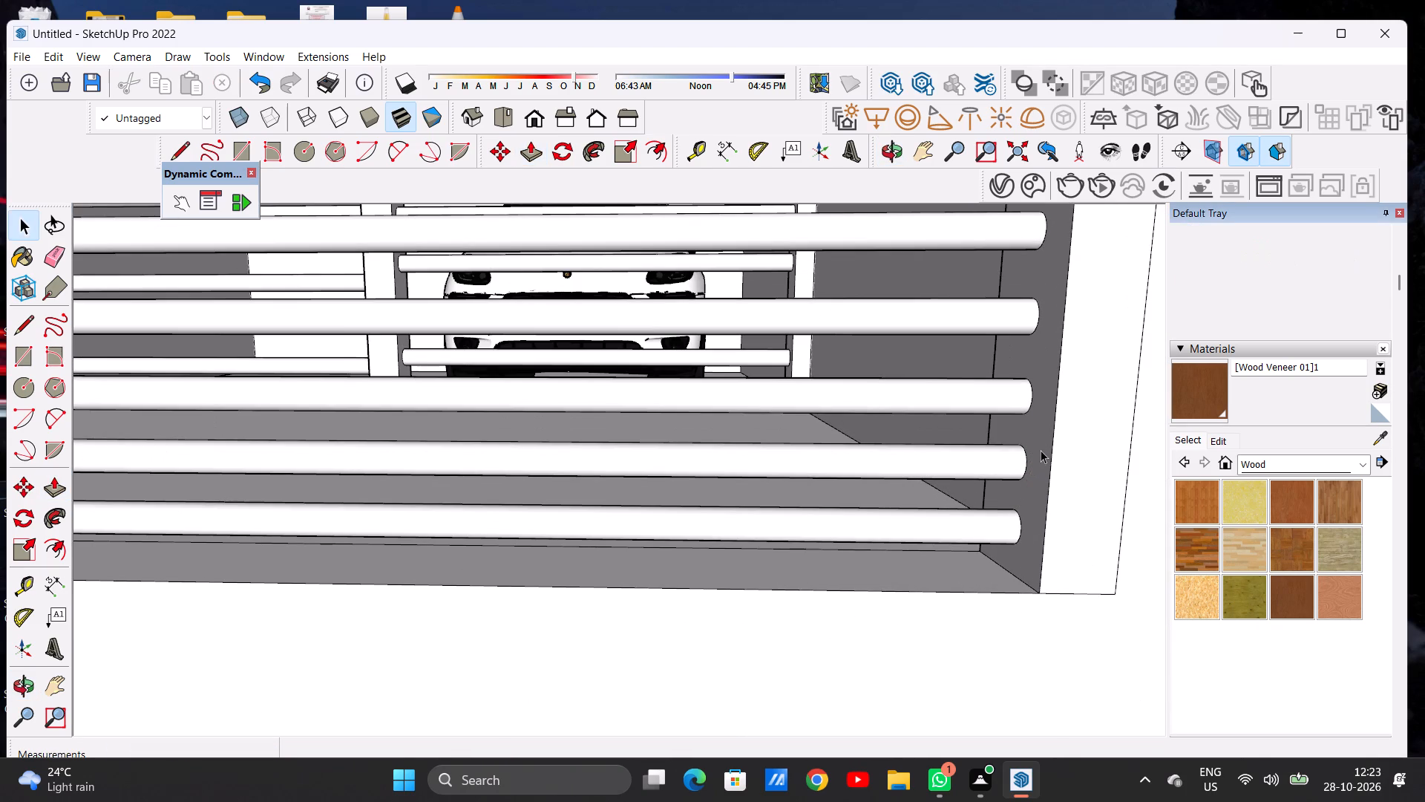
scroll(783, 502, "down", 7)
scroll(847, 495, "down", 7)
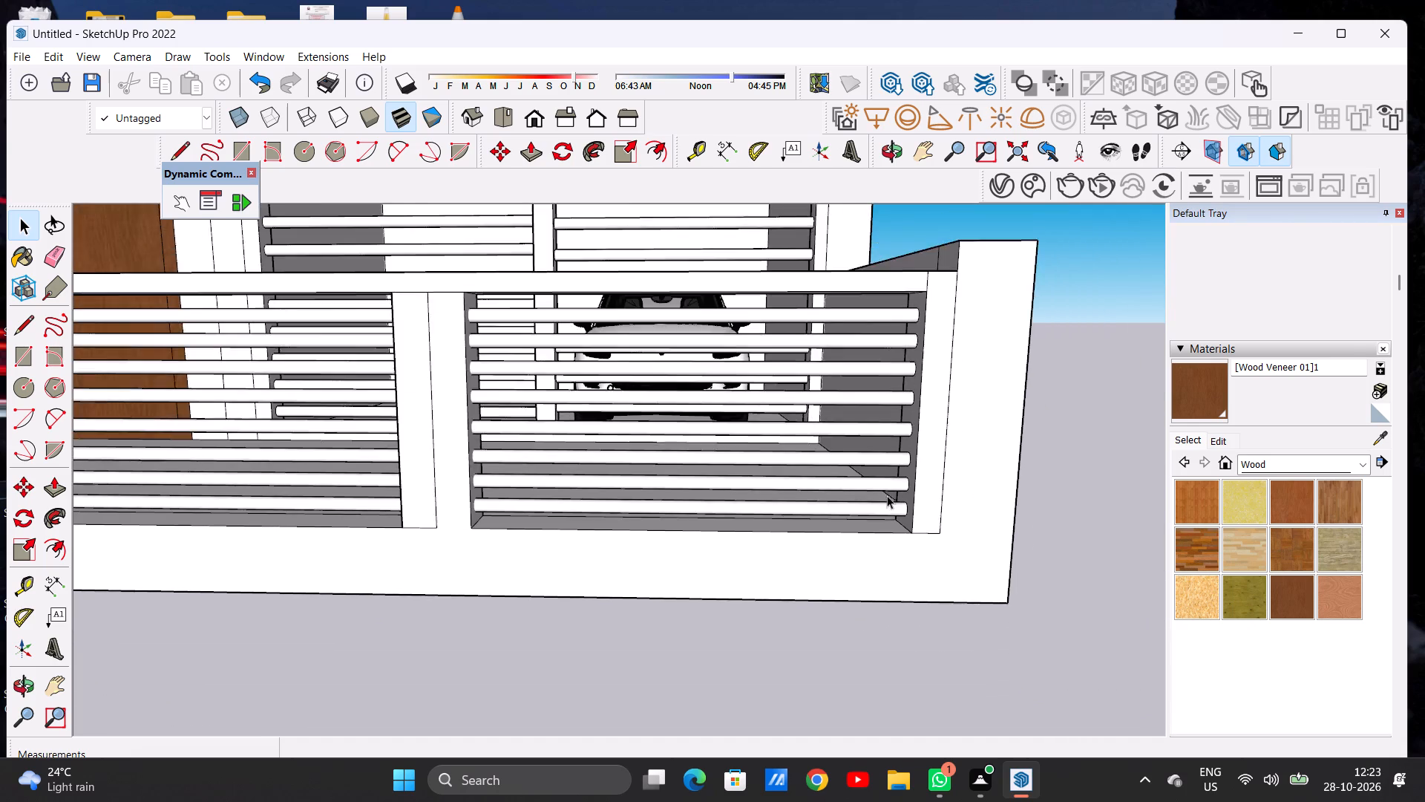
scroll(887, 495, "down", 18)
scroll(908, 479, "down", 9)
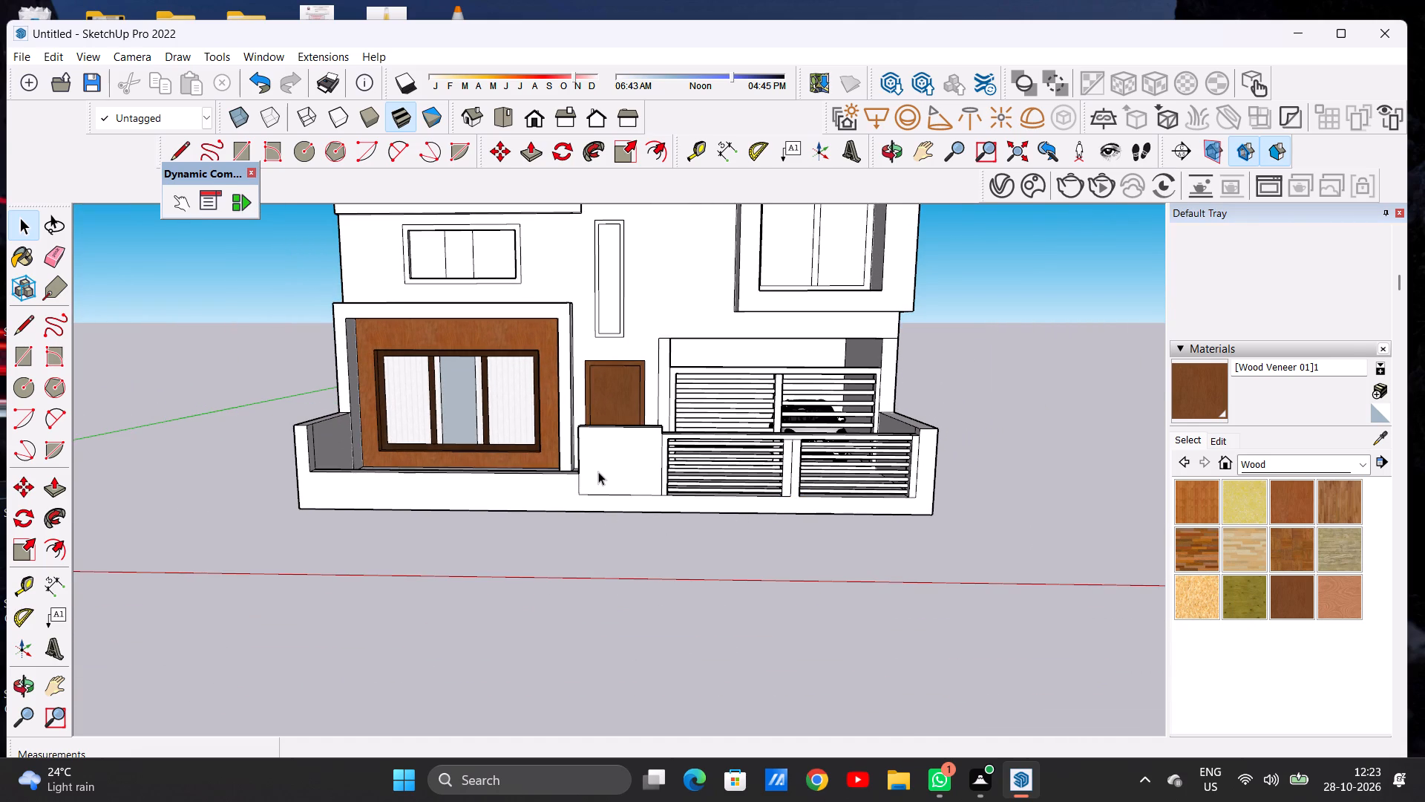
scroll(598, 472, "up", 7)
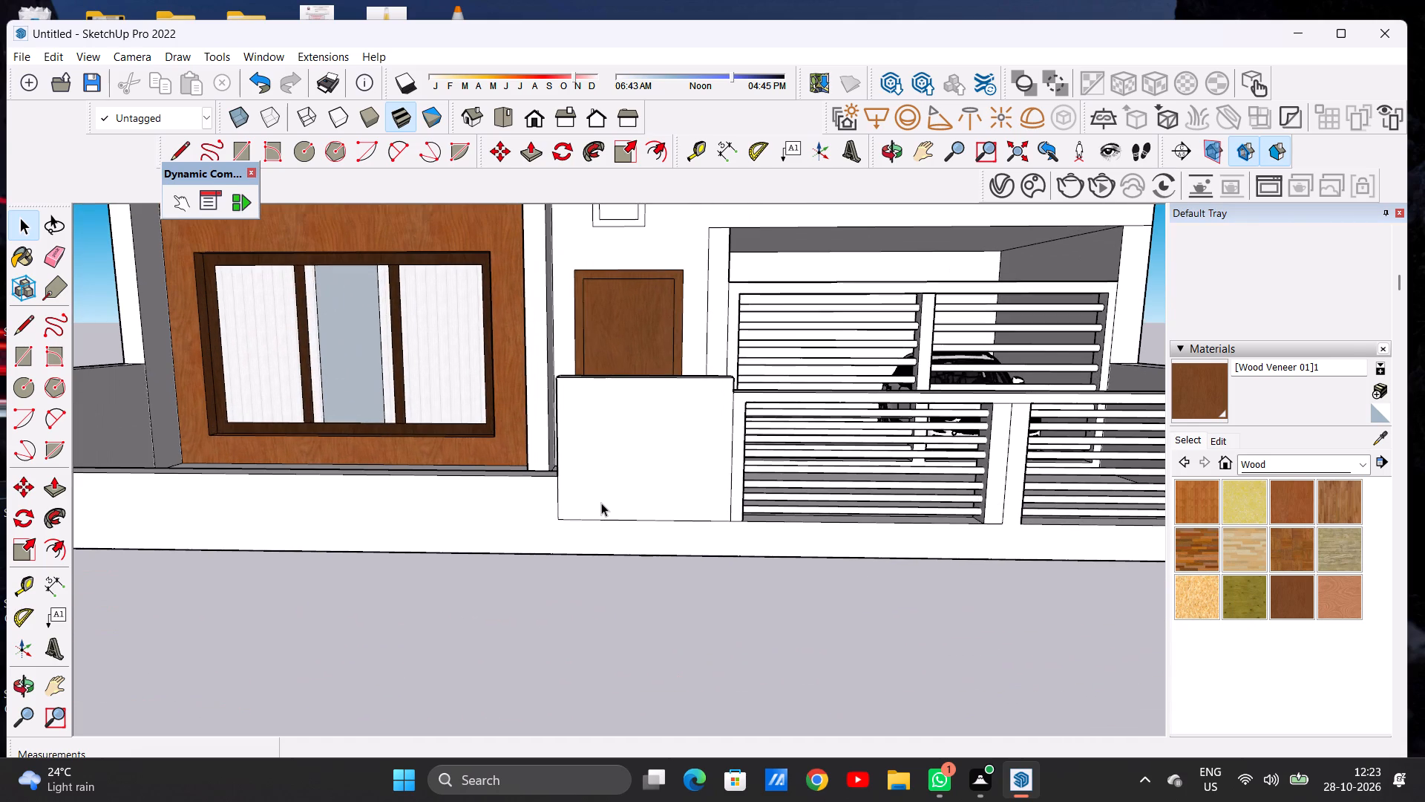